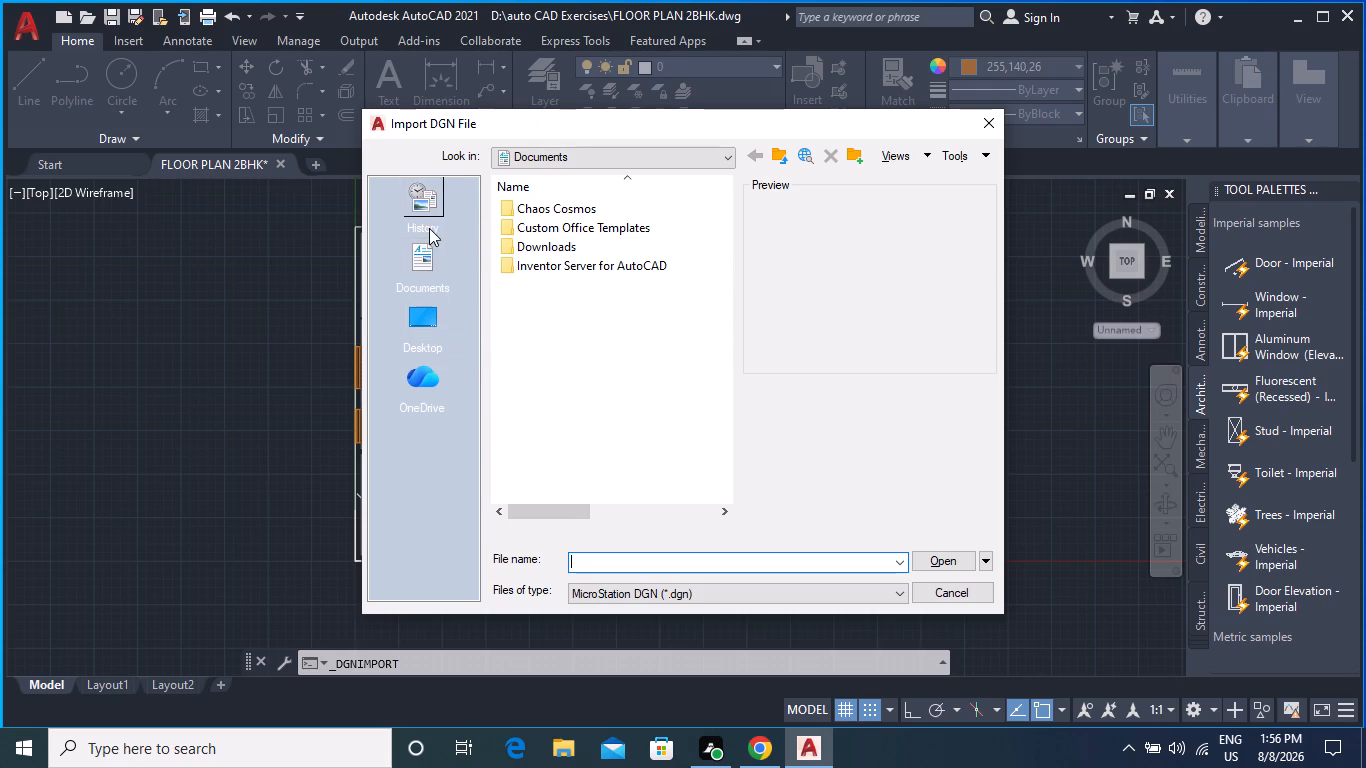
Browse from the Documents folder to the Downloads folder under This PC as the DGN import location.
click(425, 268)
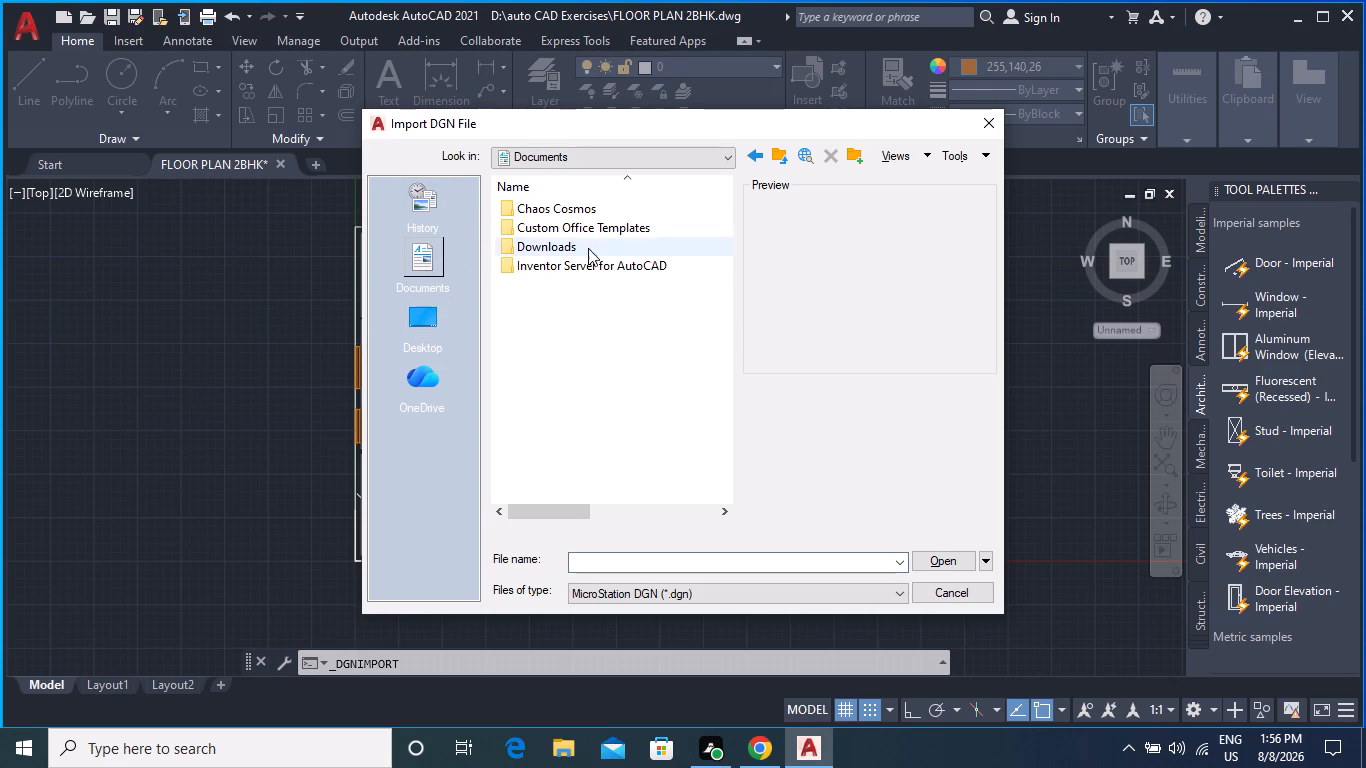
click(417, 388)
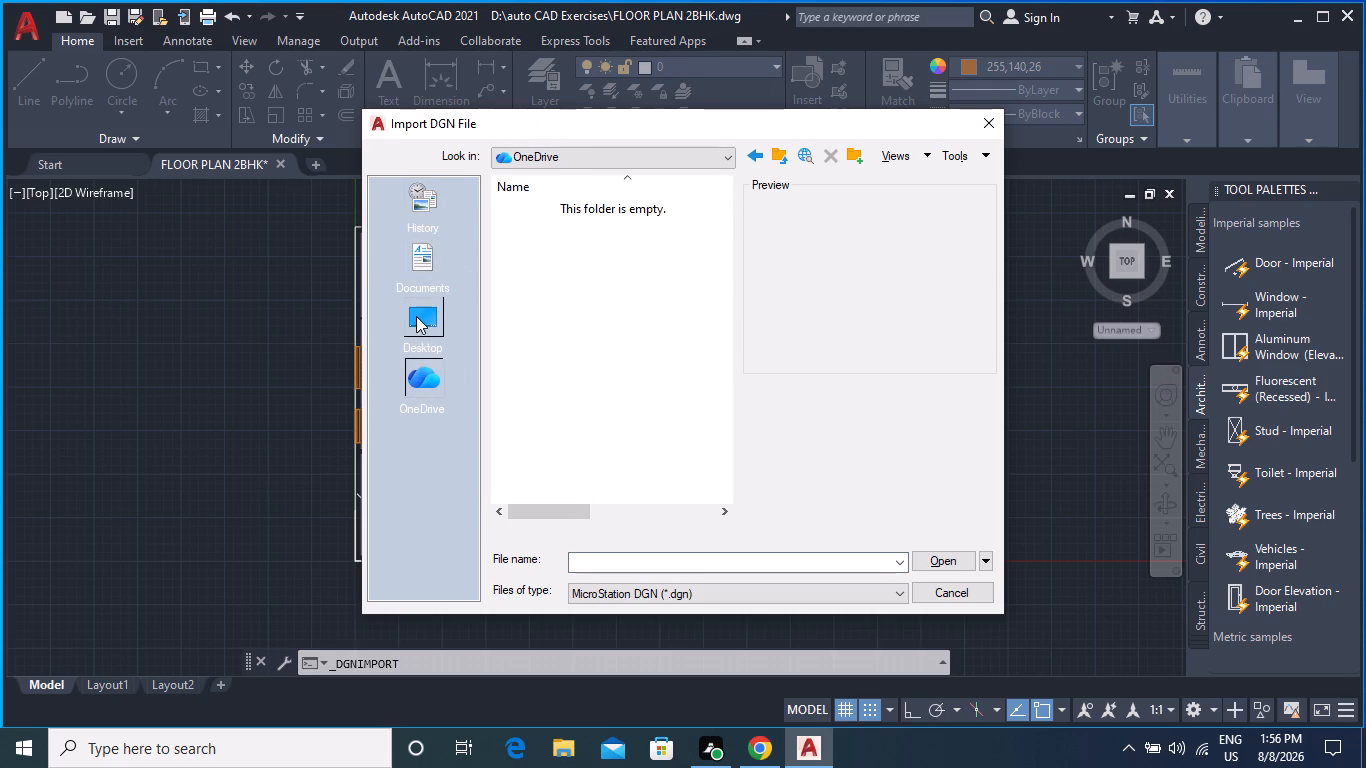
click(417, 316)
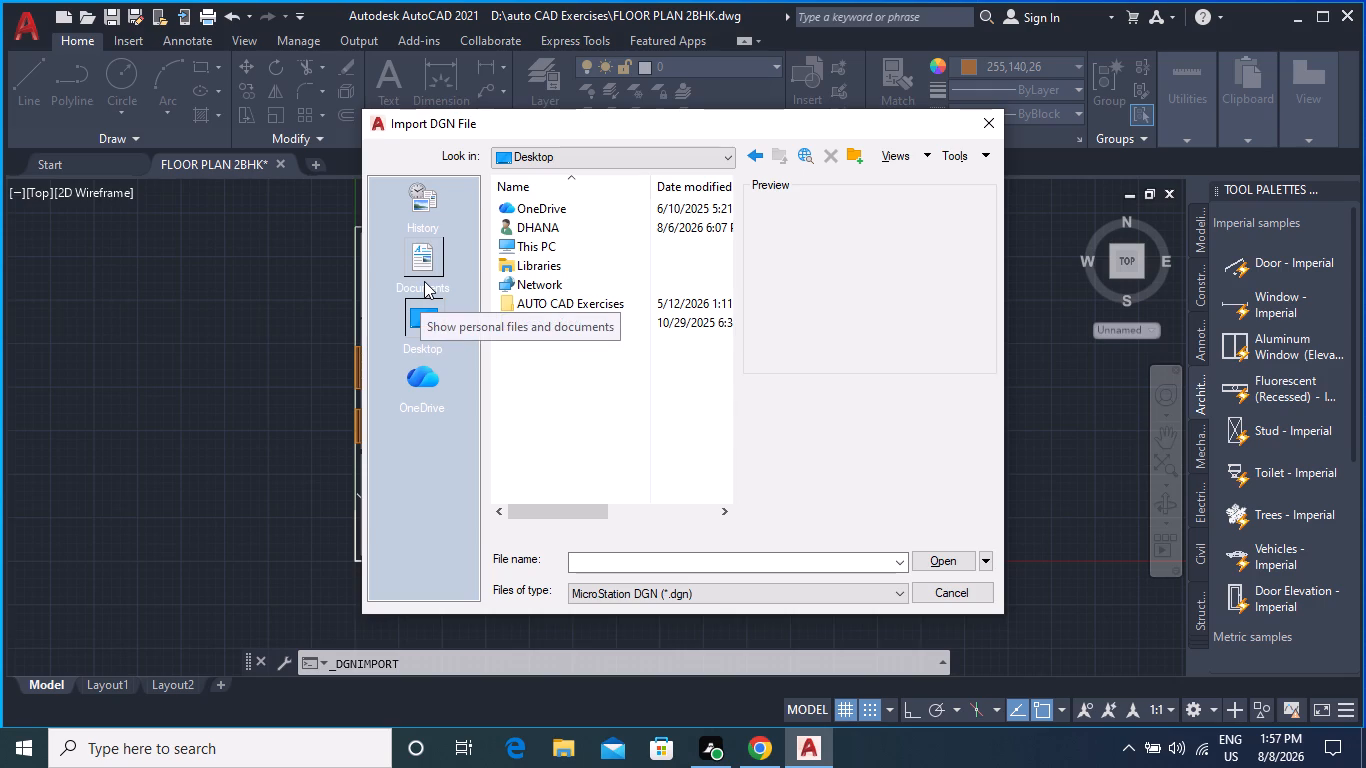
click(425, 280)
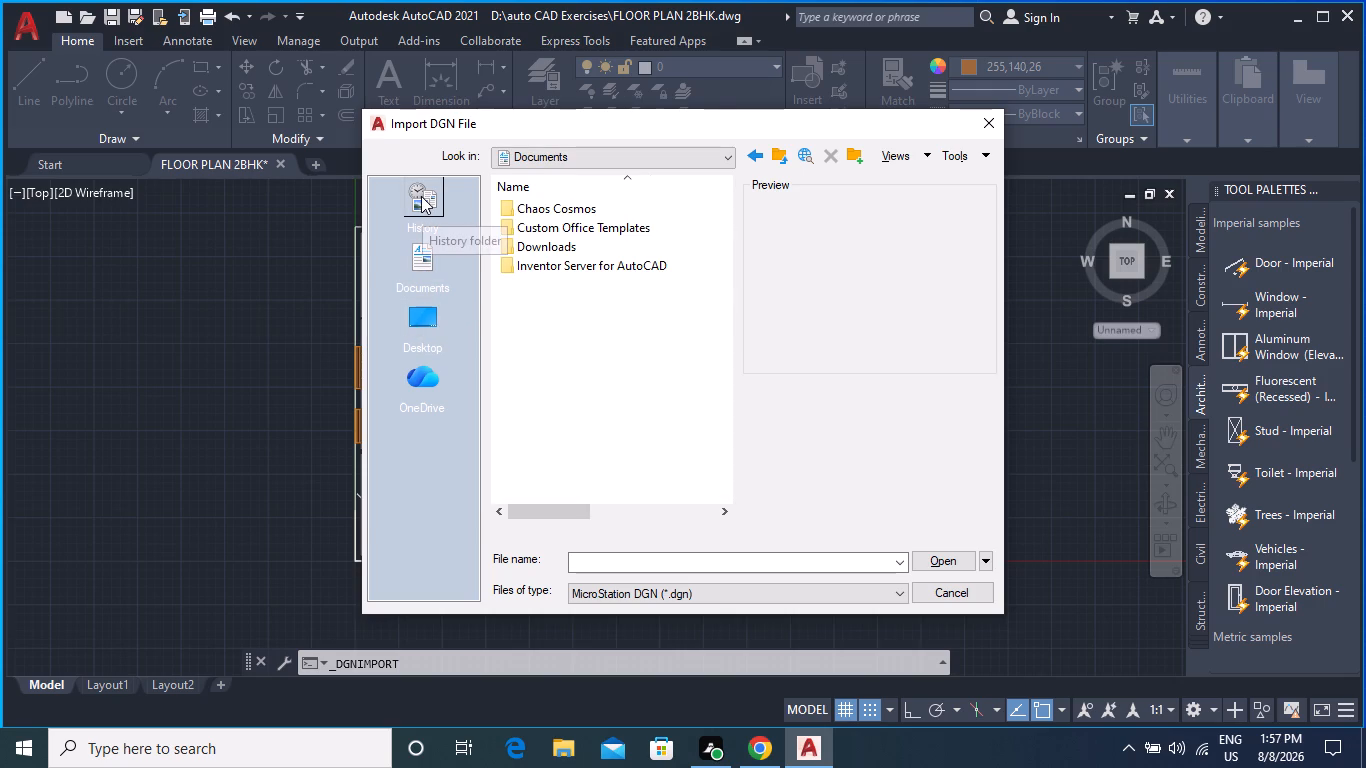
click(421, 196)
click(440, 281)
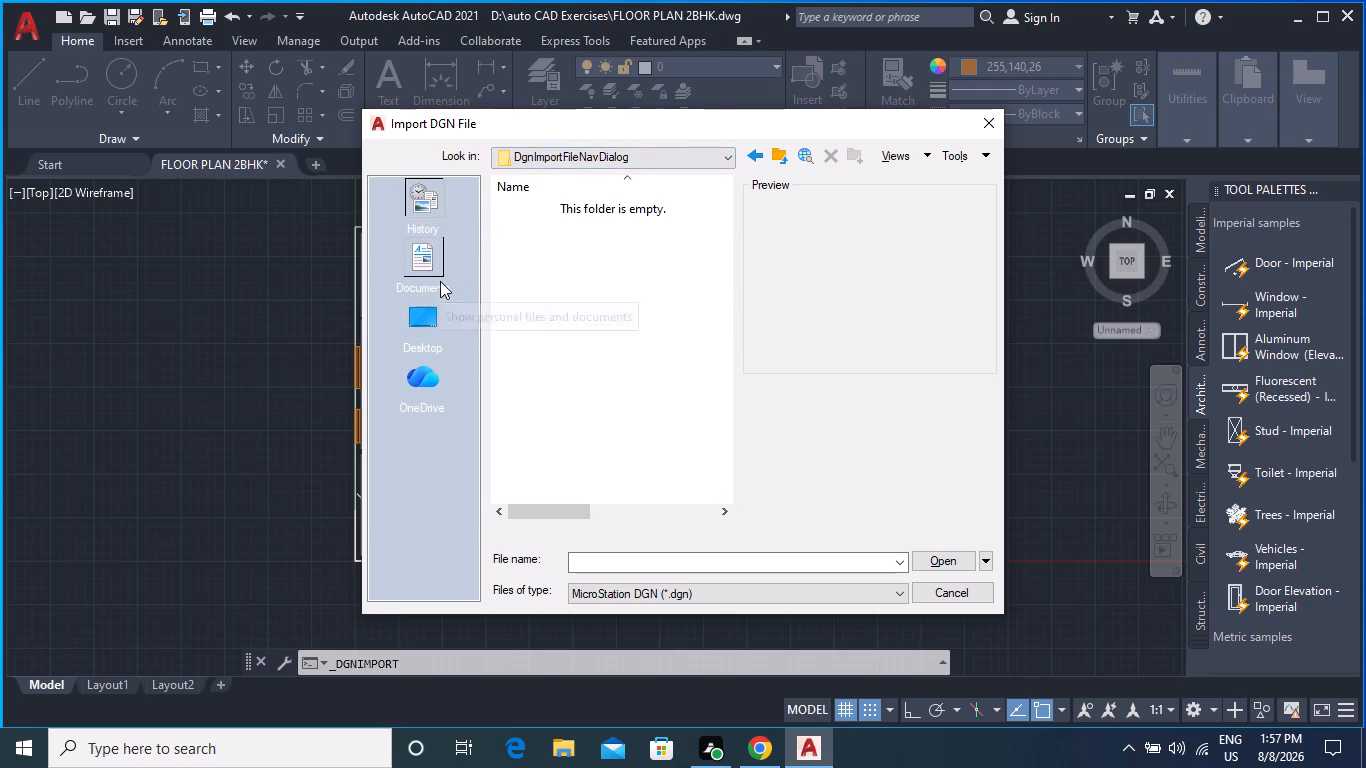
click(442, 345)
click(554, 149)
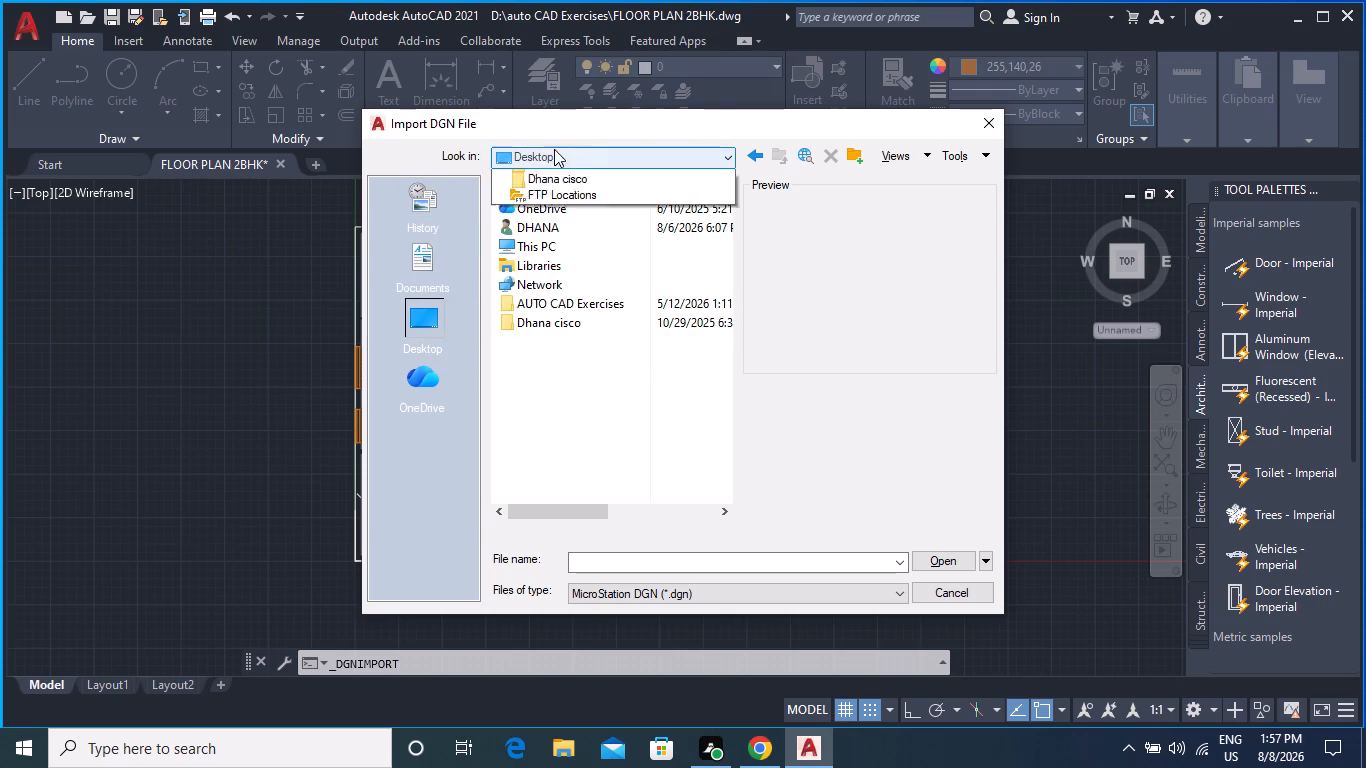
click(565, 196)
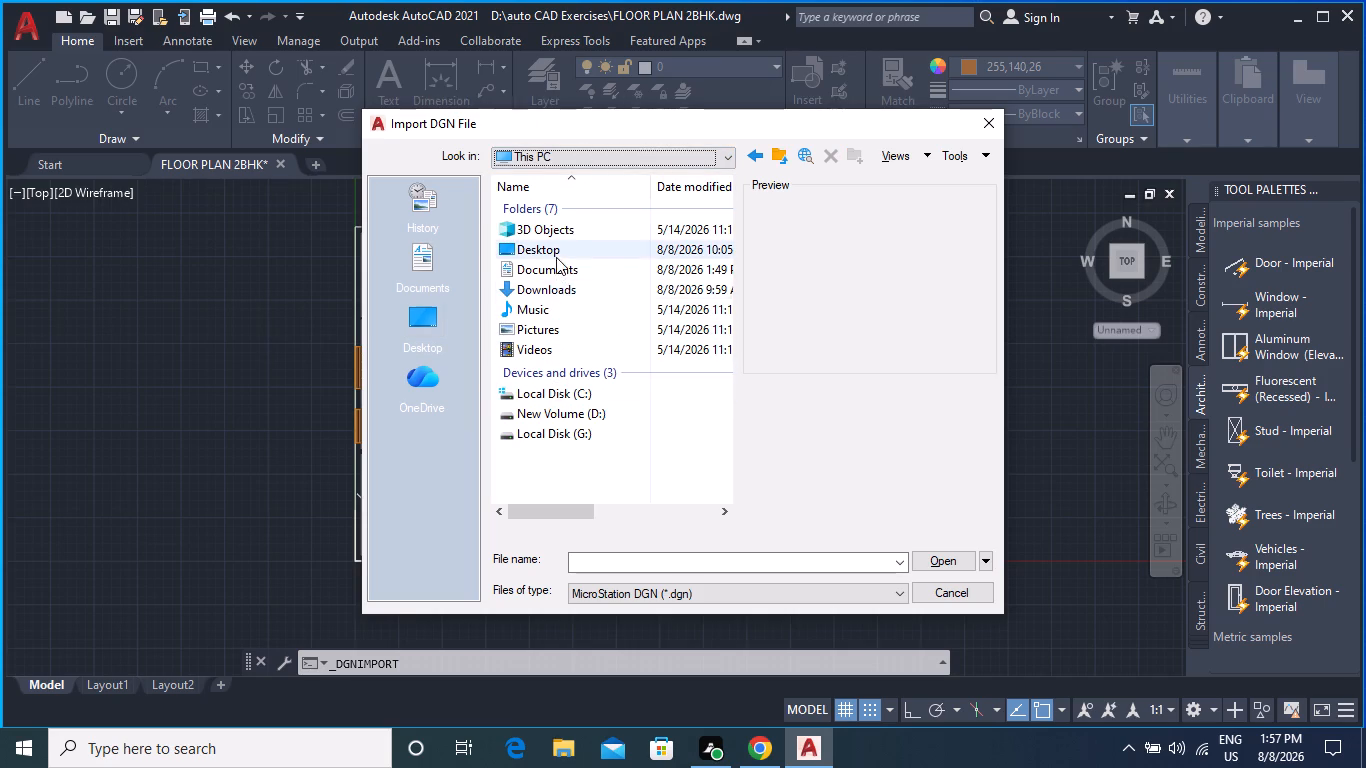
double_click(570, 289)
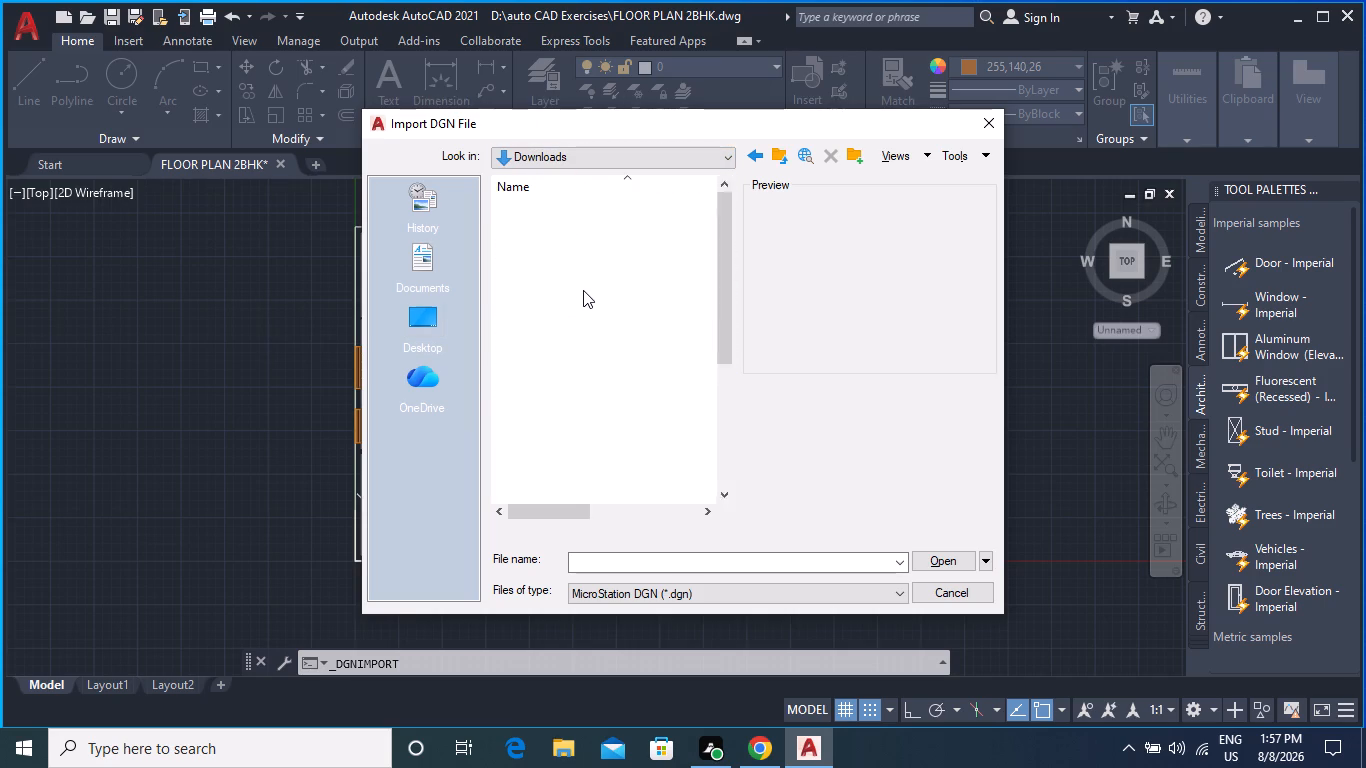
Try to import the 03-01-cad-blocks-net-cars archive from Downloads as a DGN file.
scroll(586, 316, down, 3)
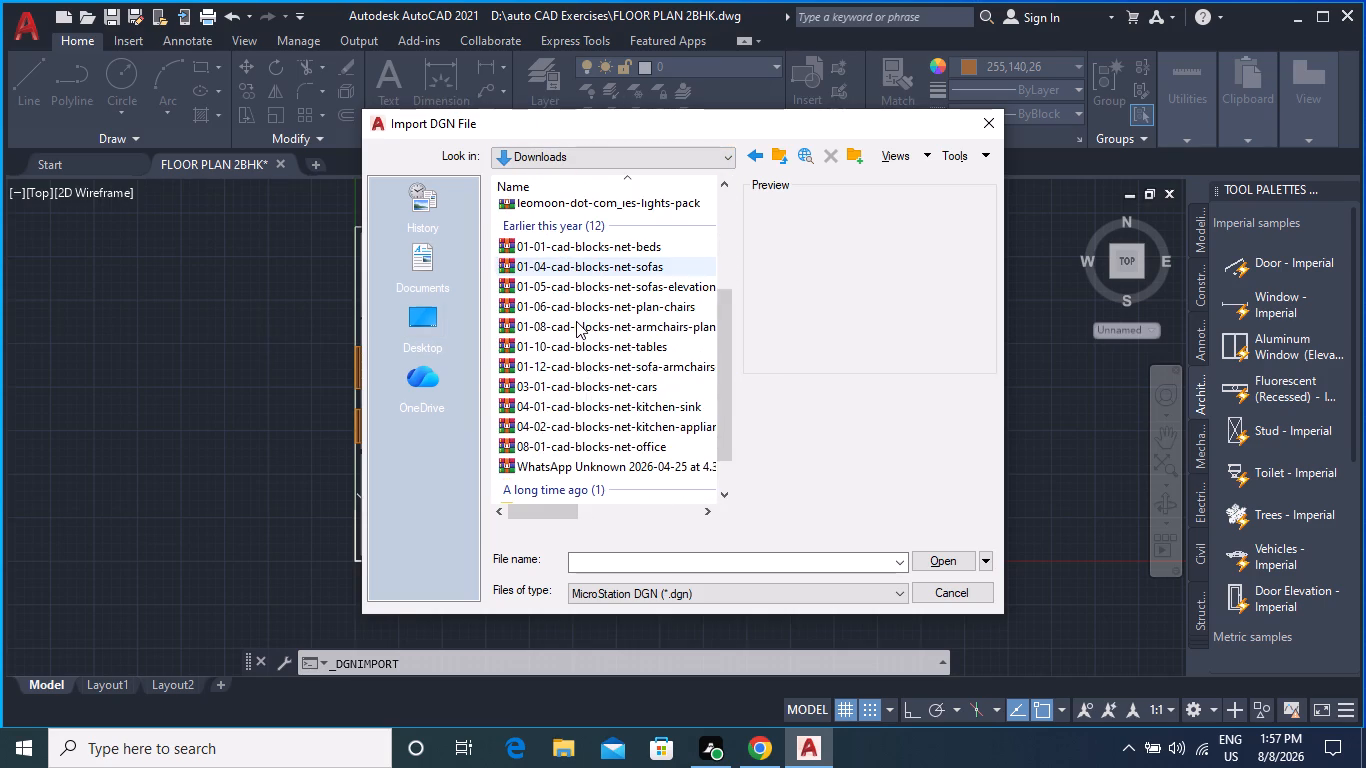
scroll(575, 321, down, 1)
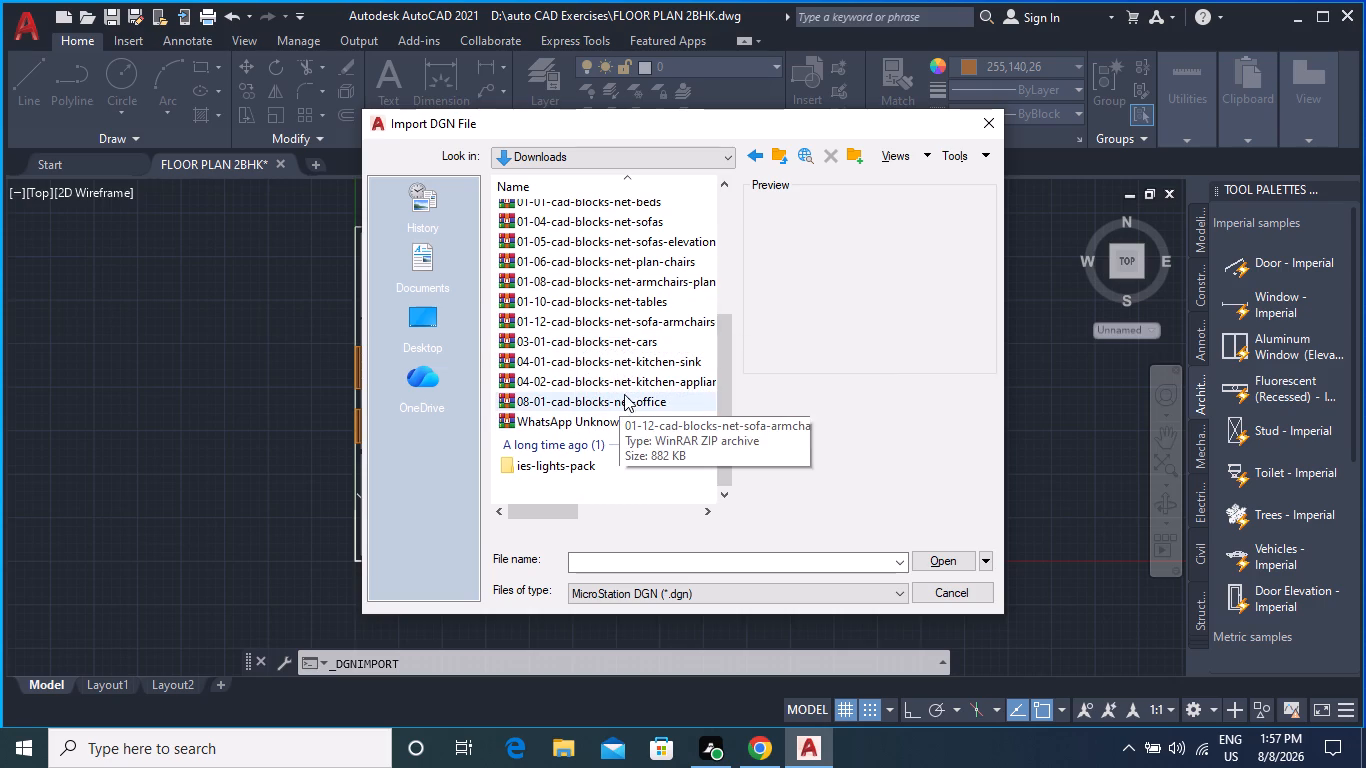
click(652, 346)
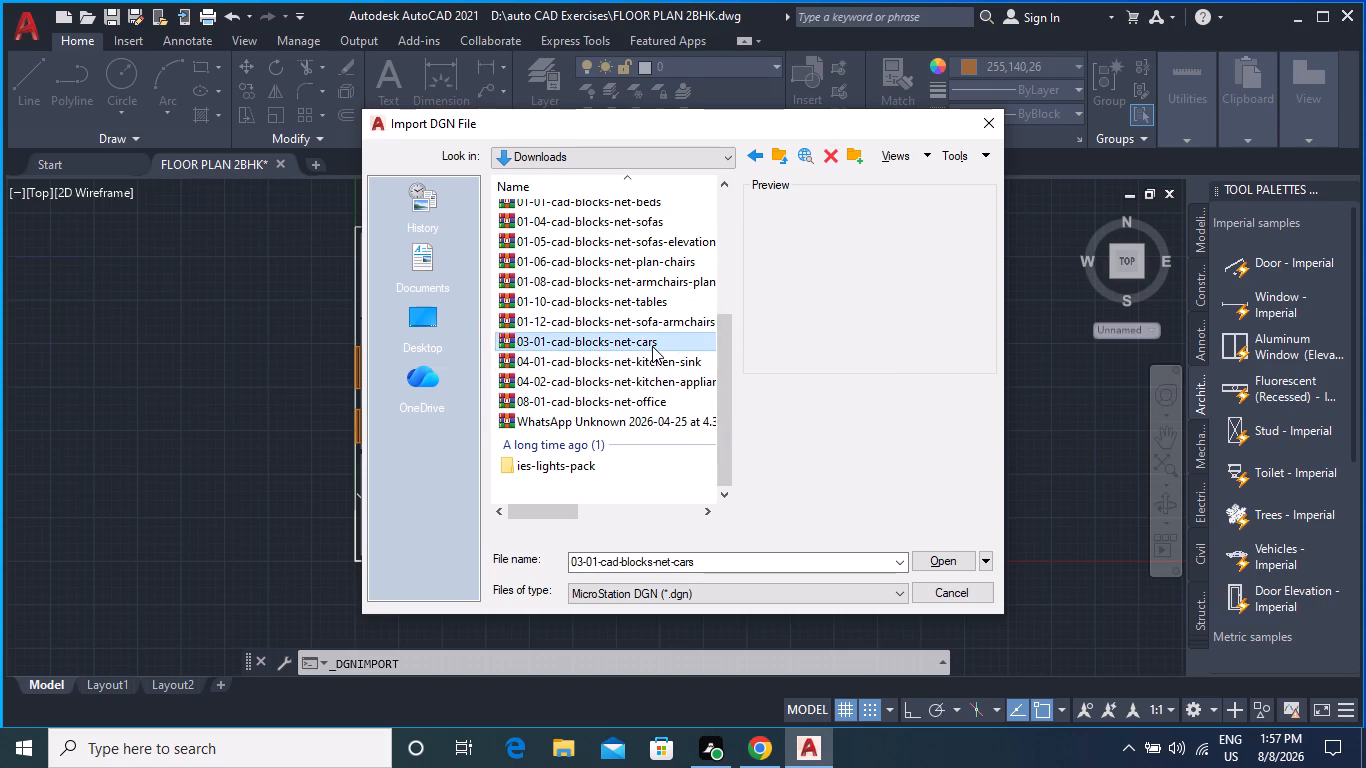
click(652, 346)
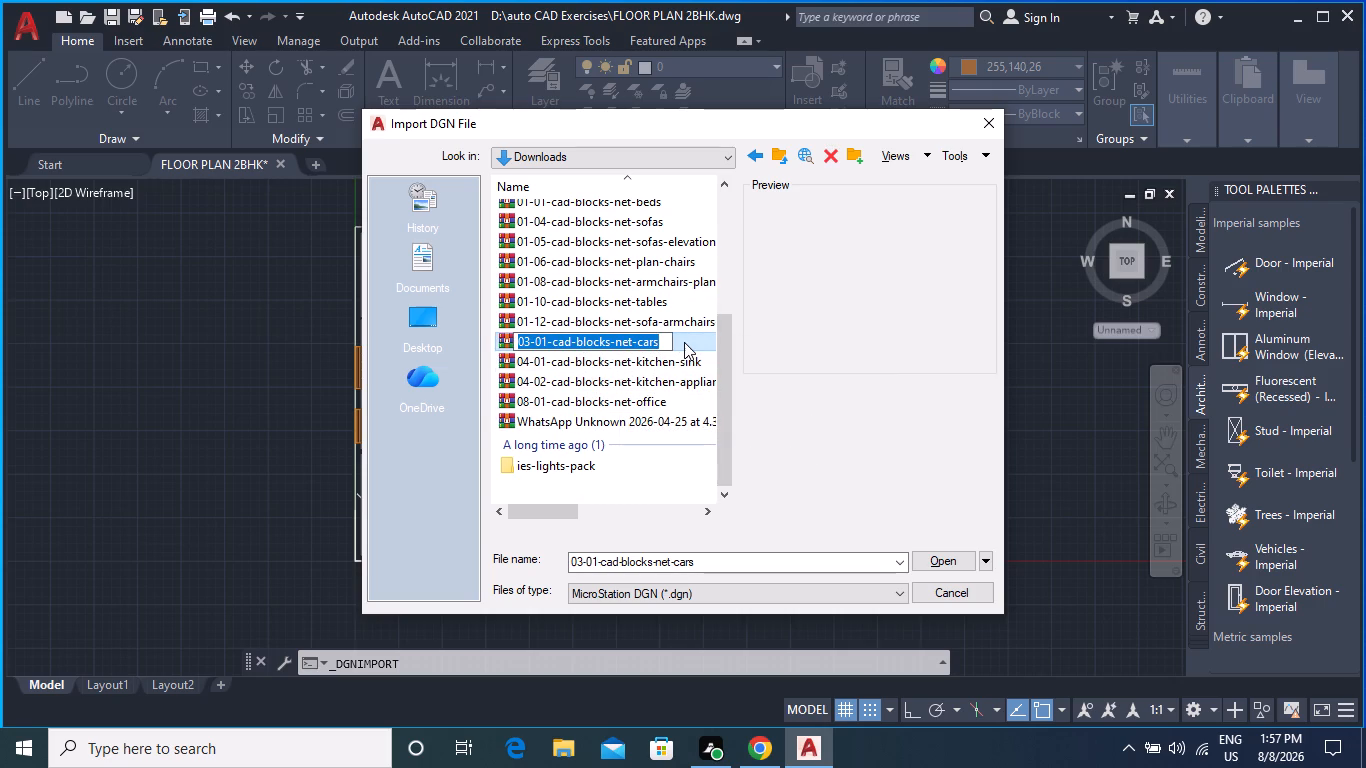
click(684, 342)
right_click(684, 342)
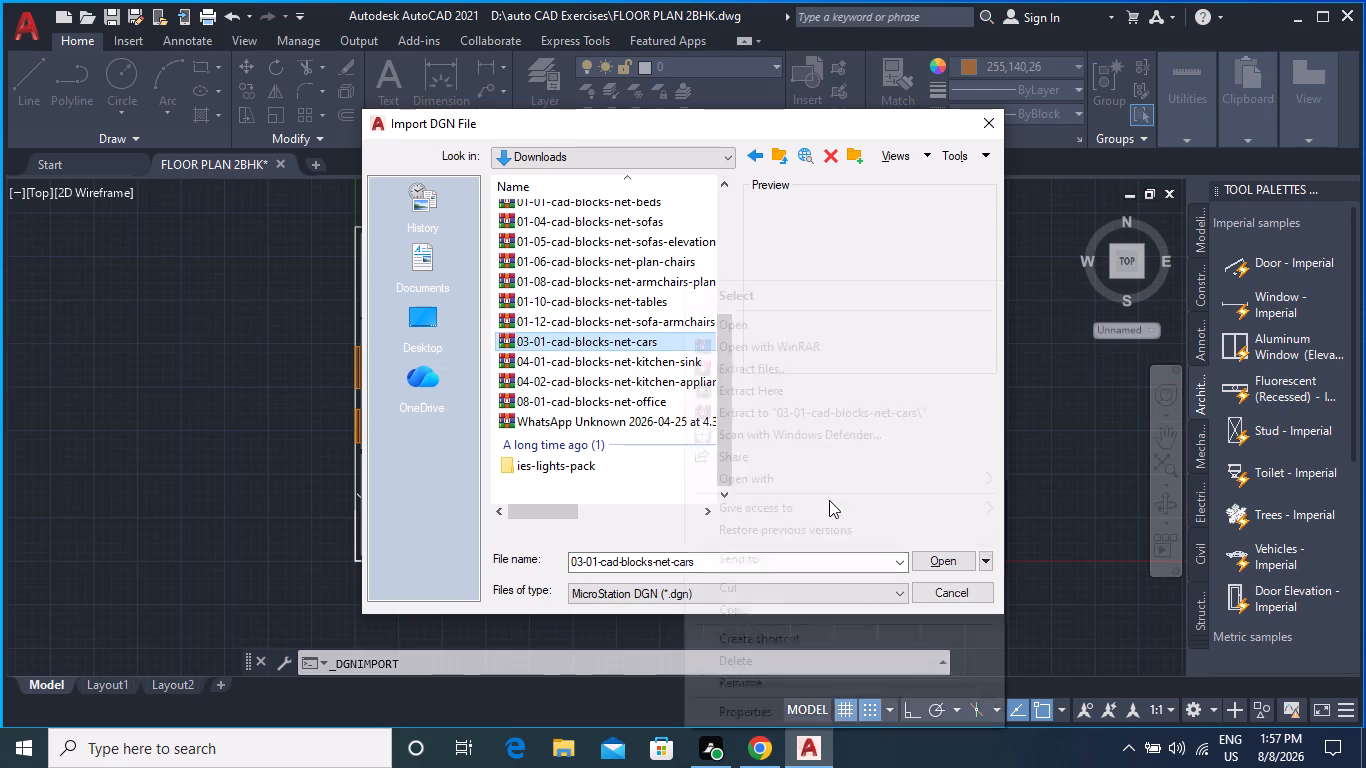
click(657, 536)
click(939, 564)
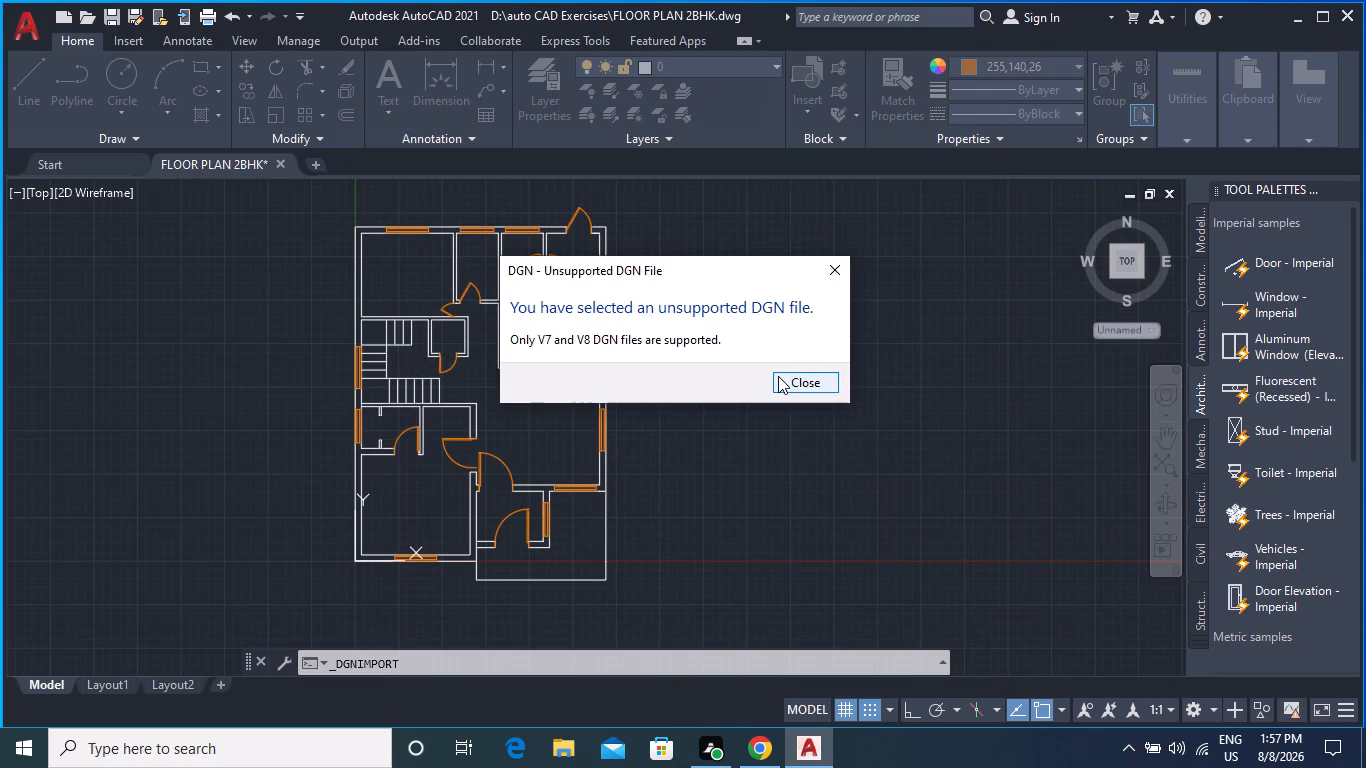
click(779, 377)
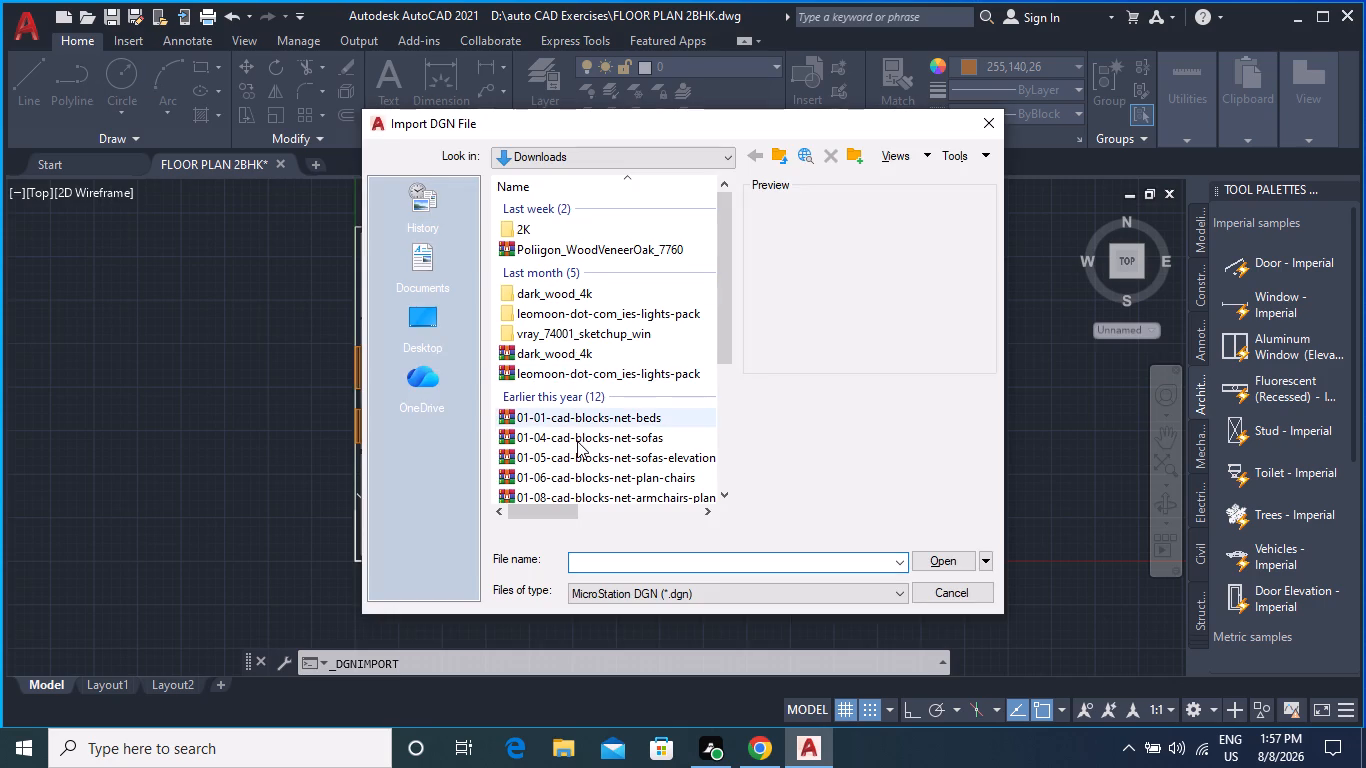
Open the WinRAR extraction options for the 03-01-cad-blocks-net-cars archive in Downloads.
scroll(577, 441, down, 2)
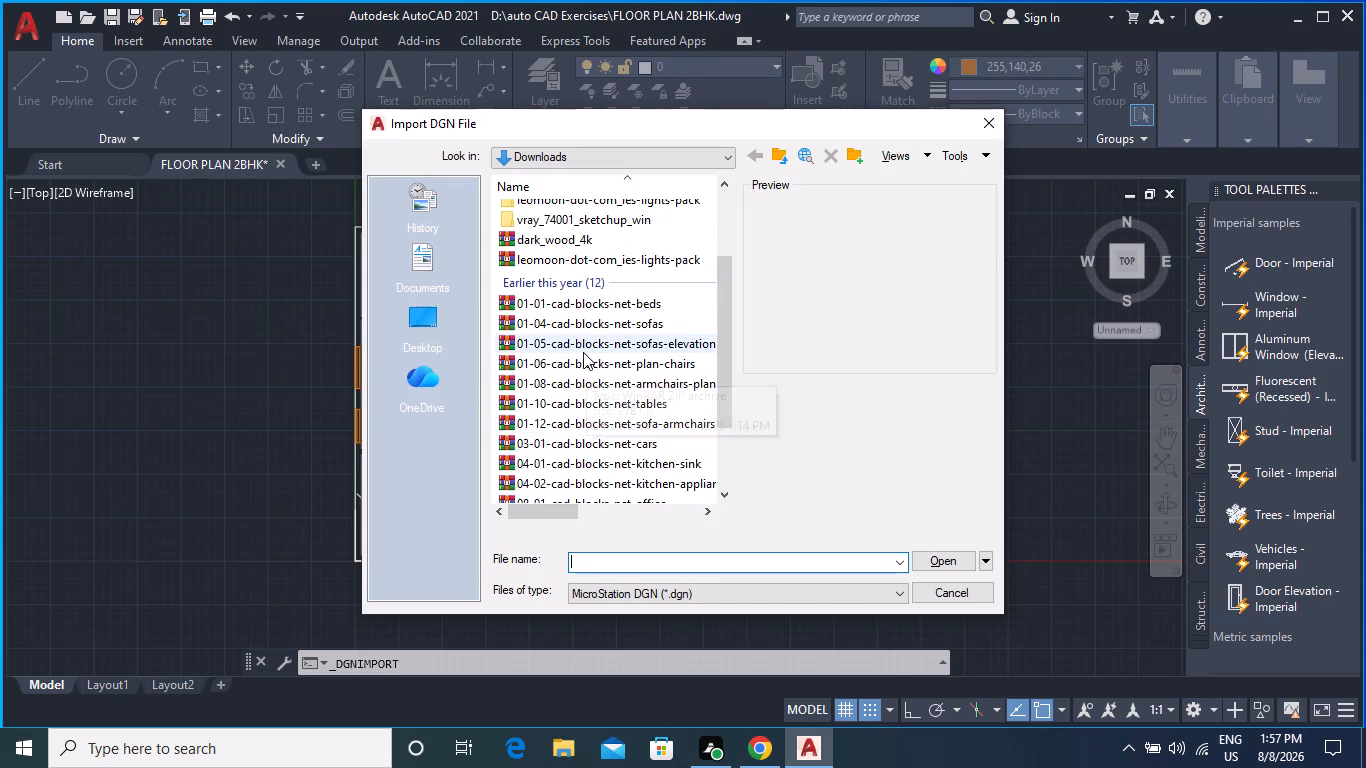
scroll(594, 397, down, 1)
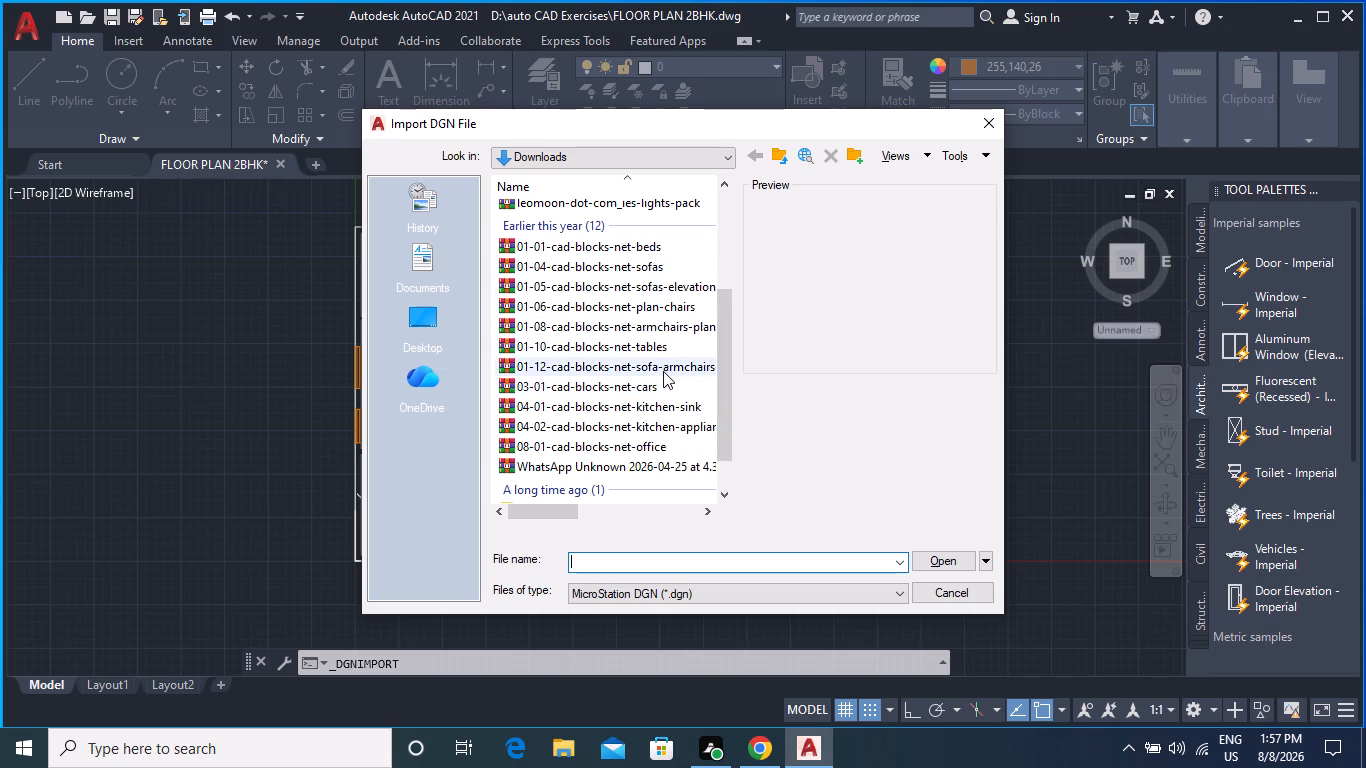
right_click(651, 386)
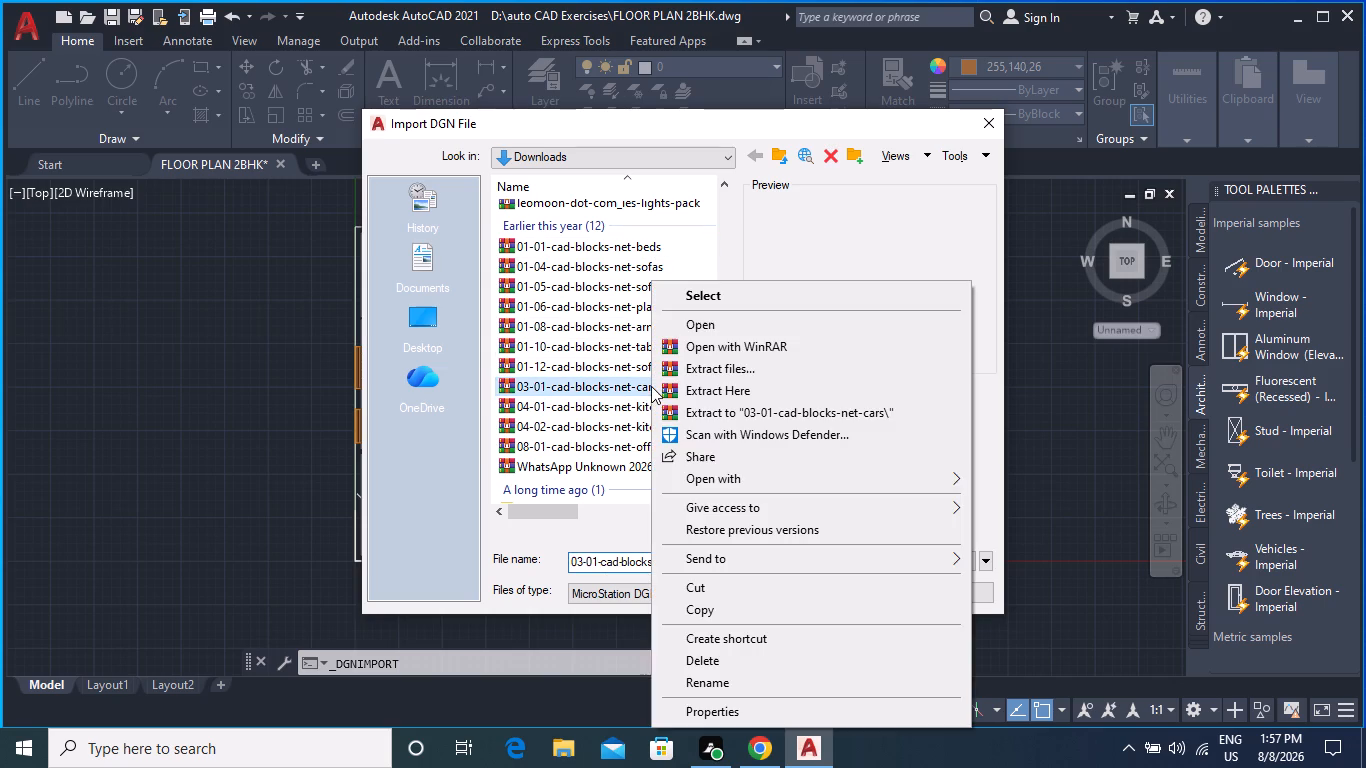
click(723, 375)
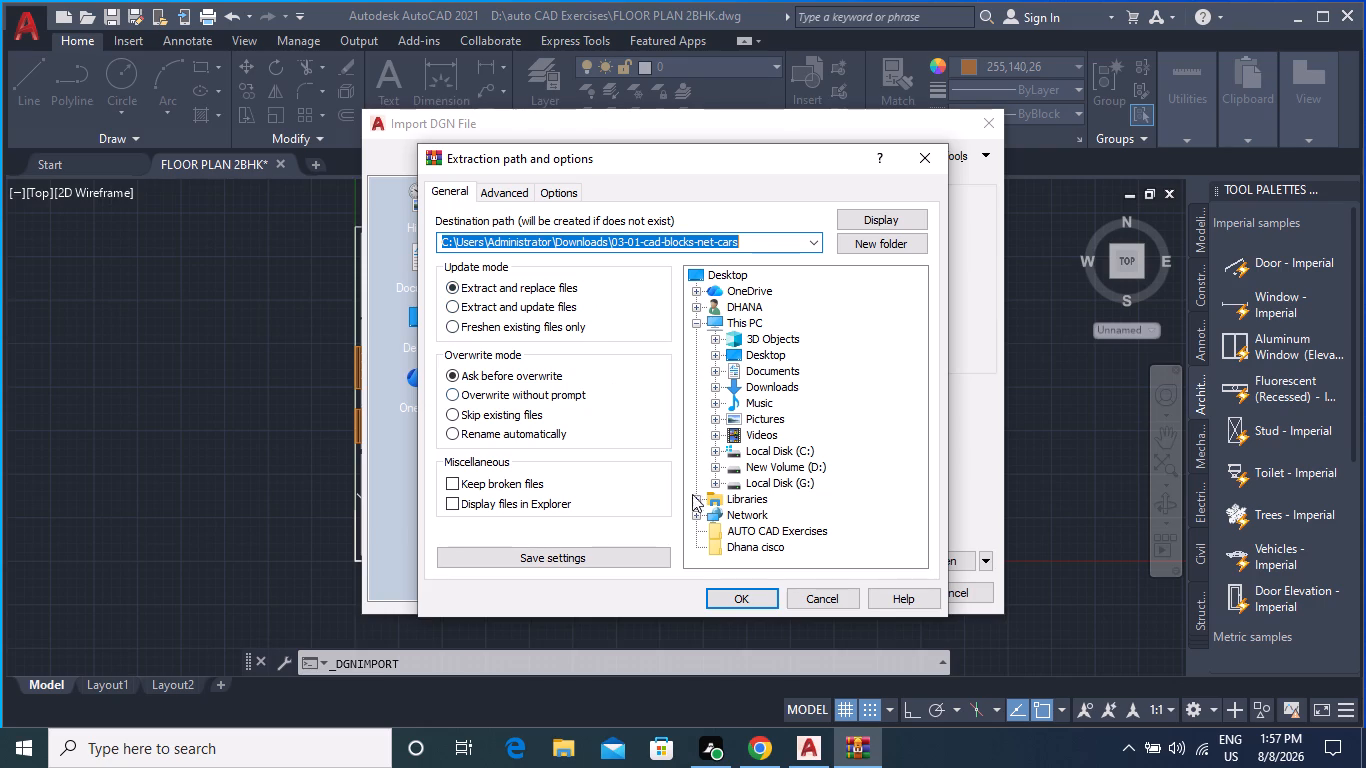
Create a new folder named CAD BLOCKS on New Volume (D:) as the extraction destination.
scroll(714, 480, down, 1)
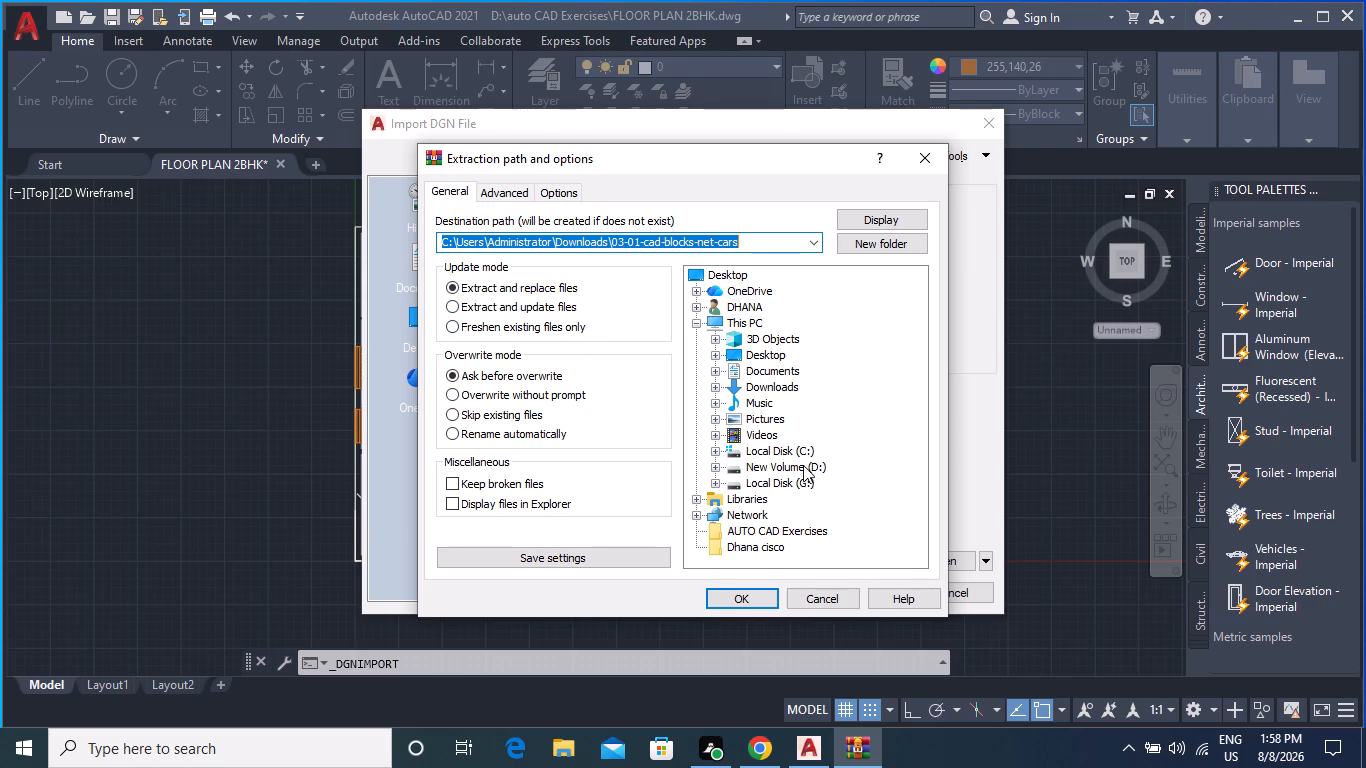
double_click(801, 465)
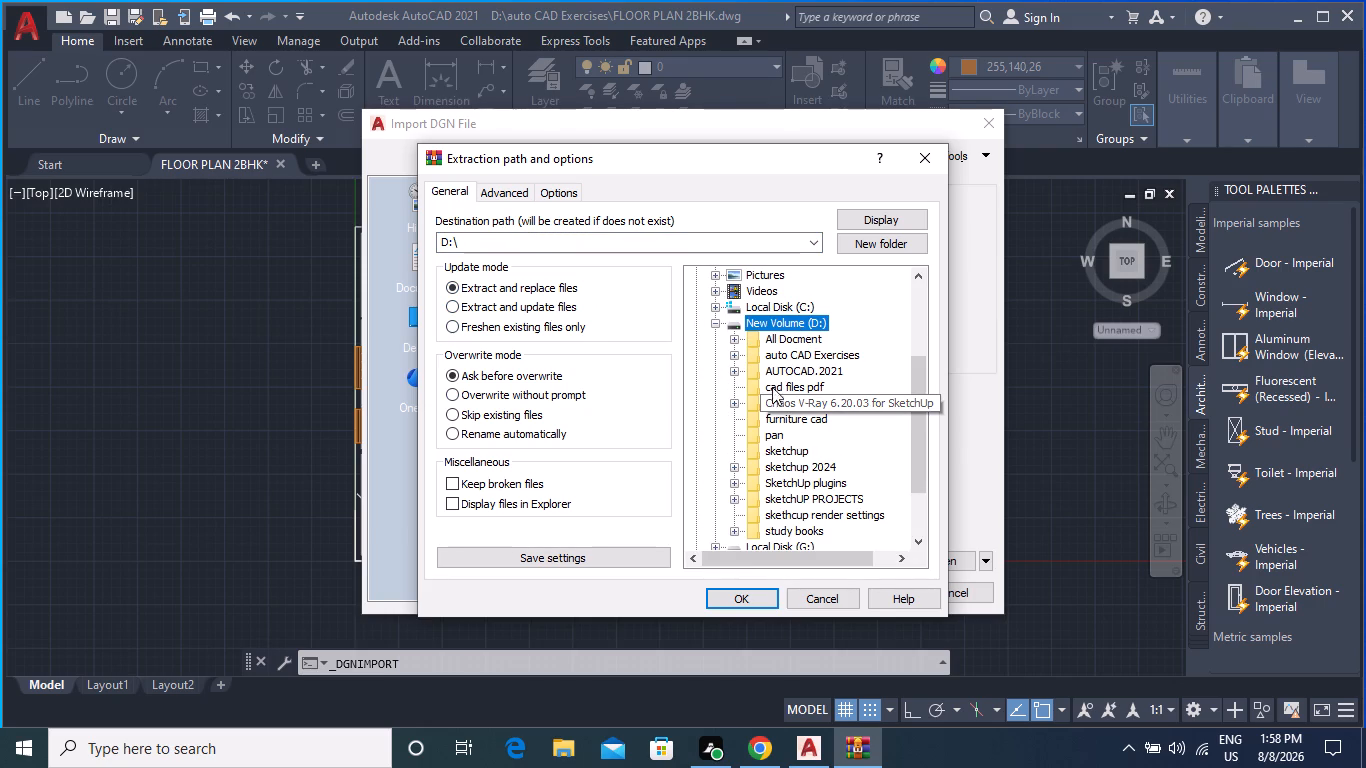
scroll(782, 400, down, 1)
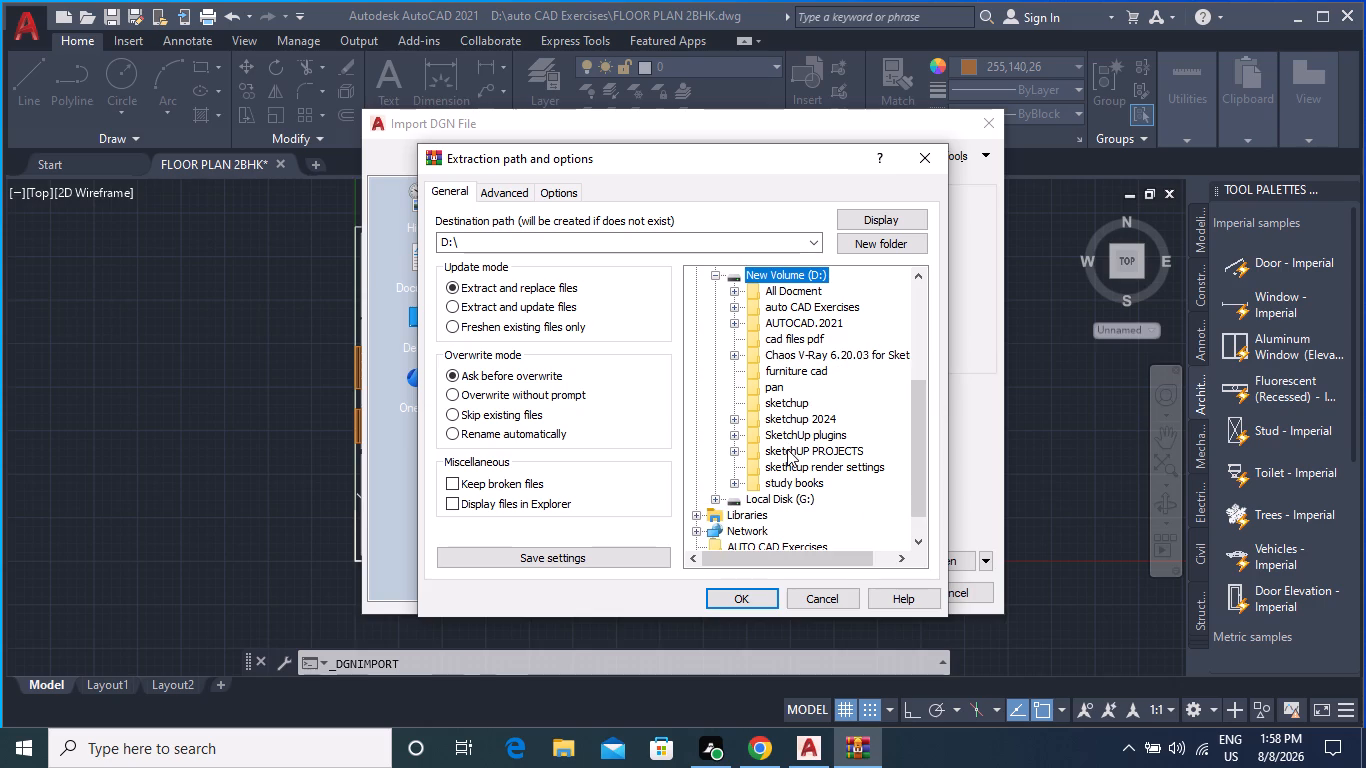
click(871, 241)
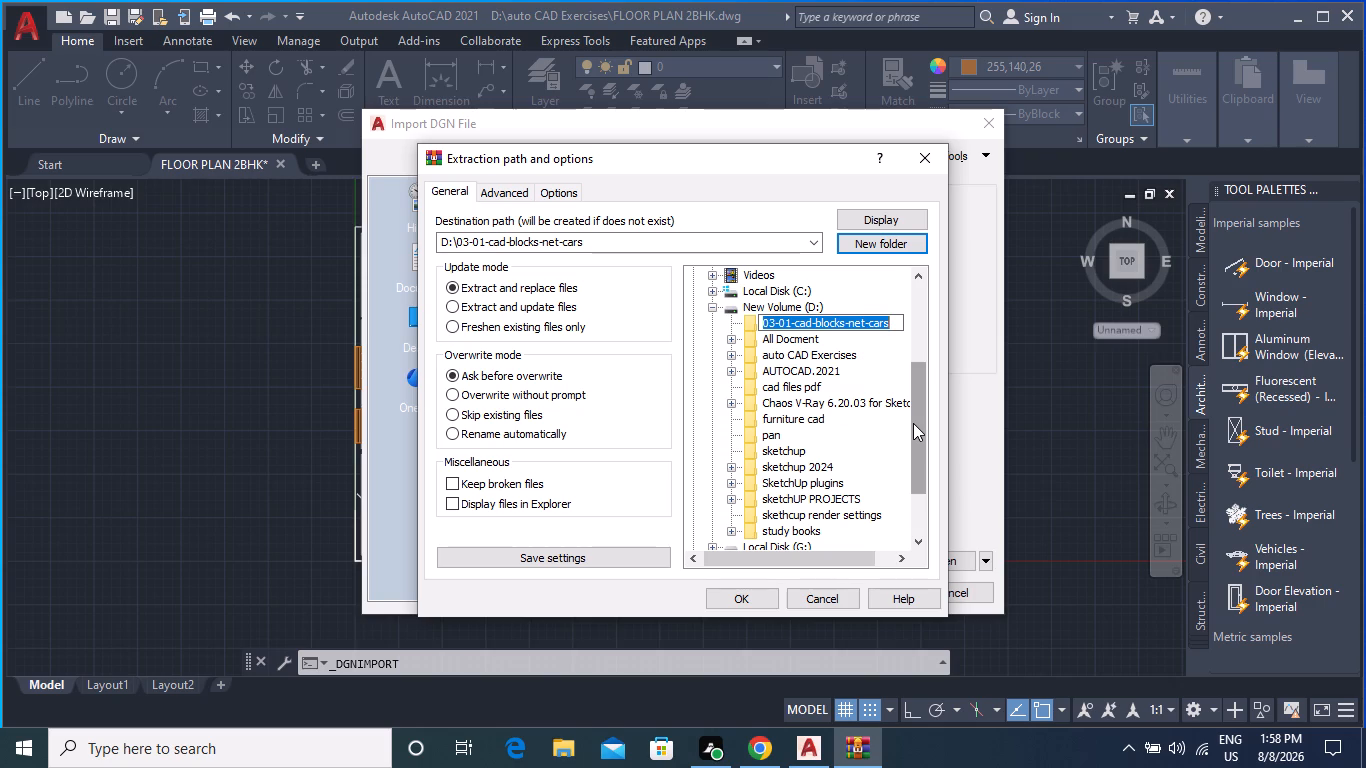
key(BackSpace)
key(v)
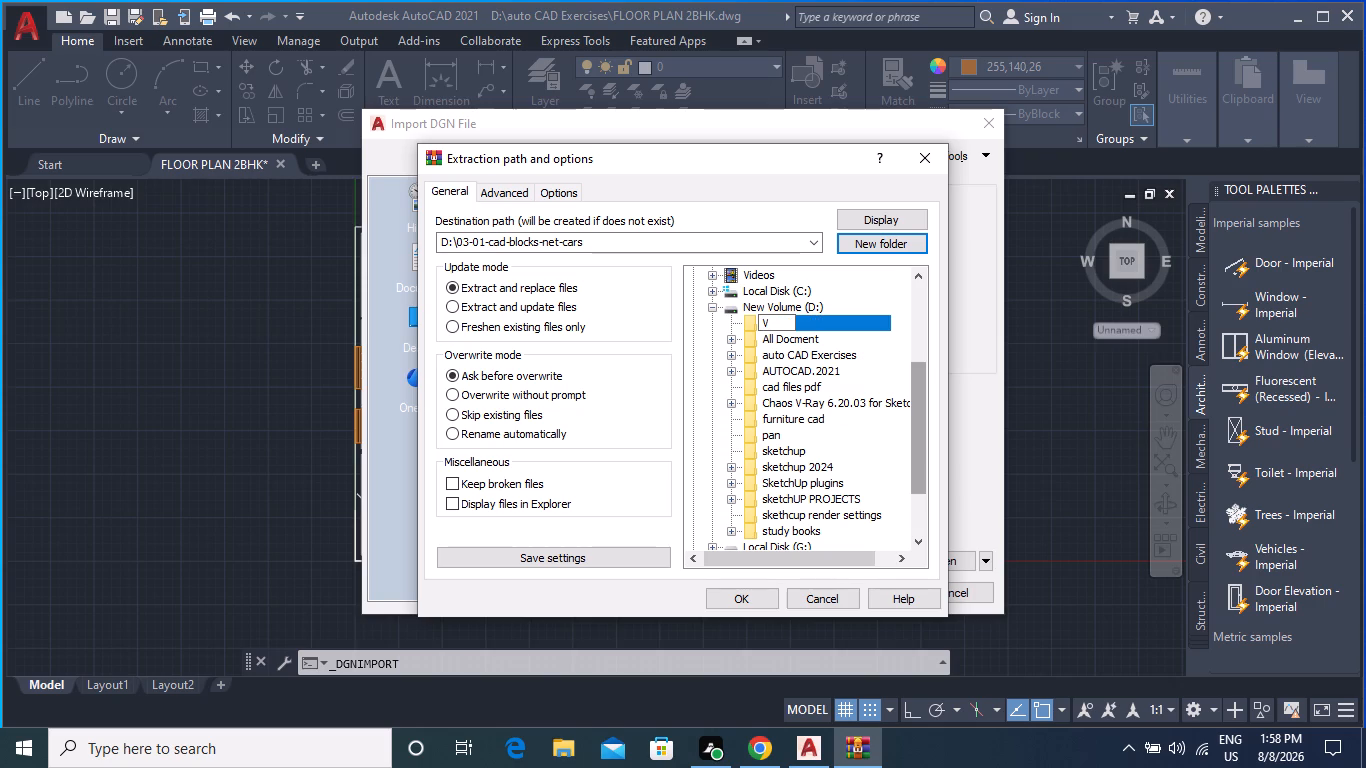
key(BackSpace)
text(CAD)
key(space)
text(BLOCK)
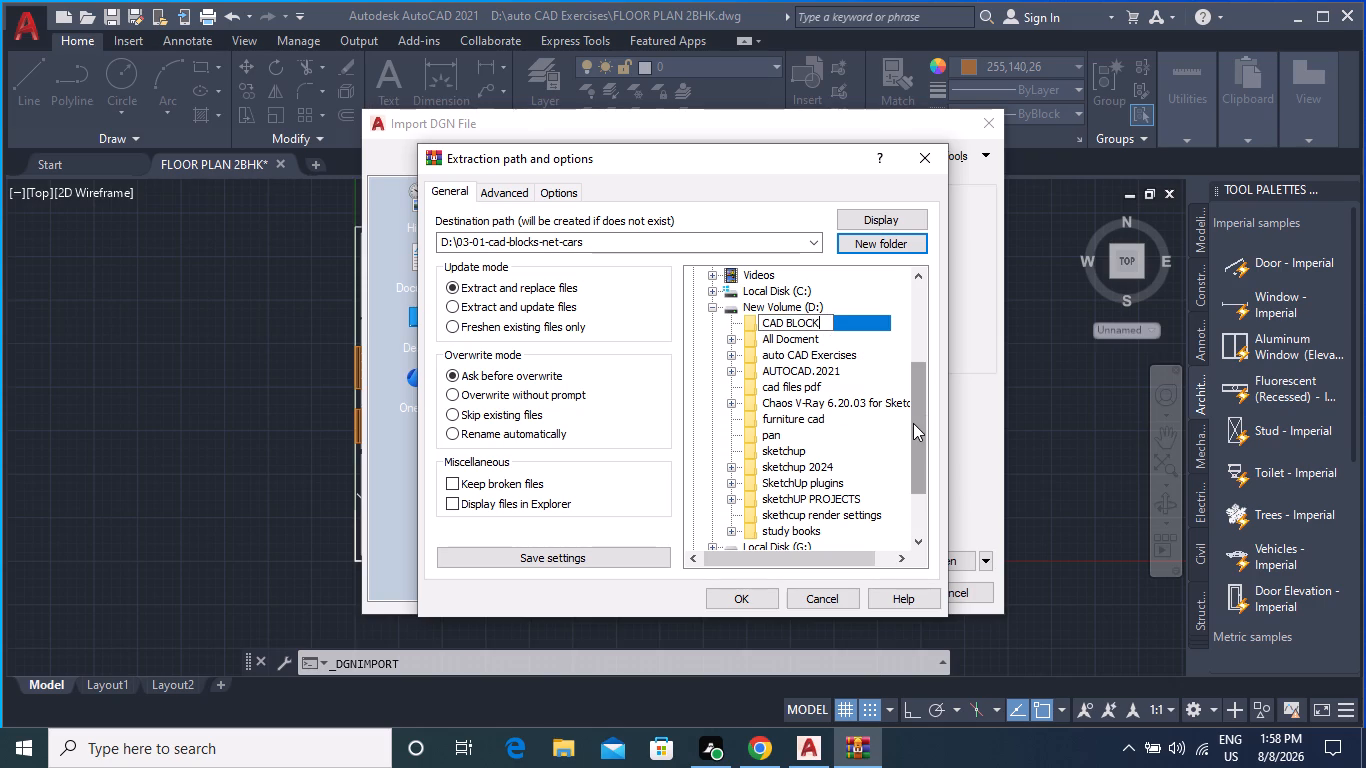
key(s)
key(Return)
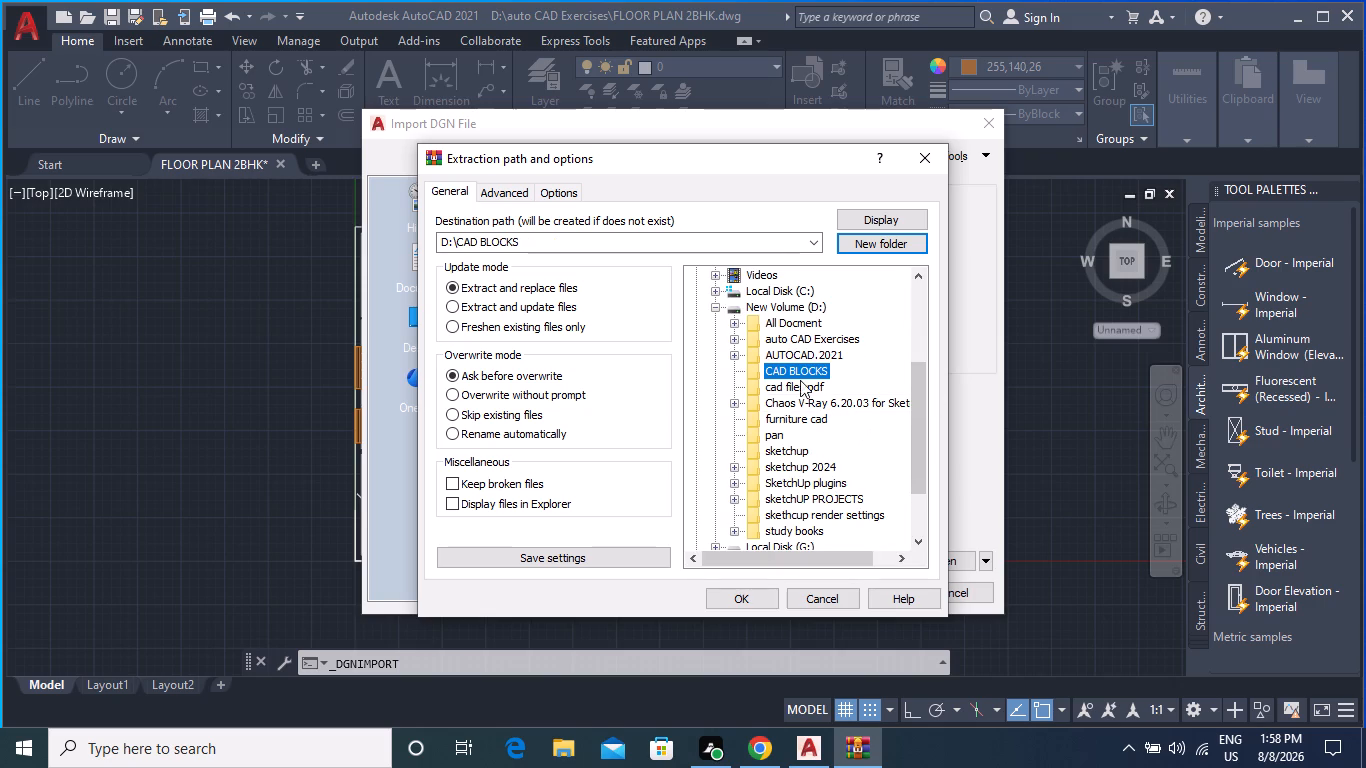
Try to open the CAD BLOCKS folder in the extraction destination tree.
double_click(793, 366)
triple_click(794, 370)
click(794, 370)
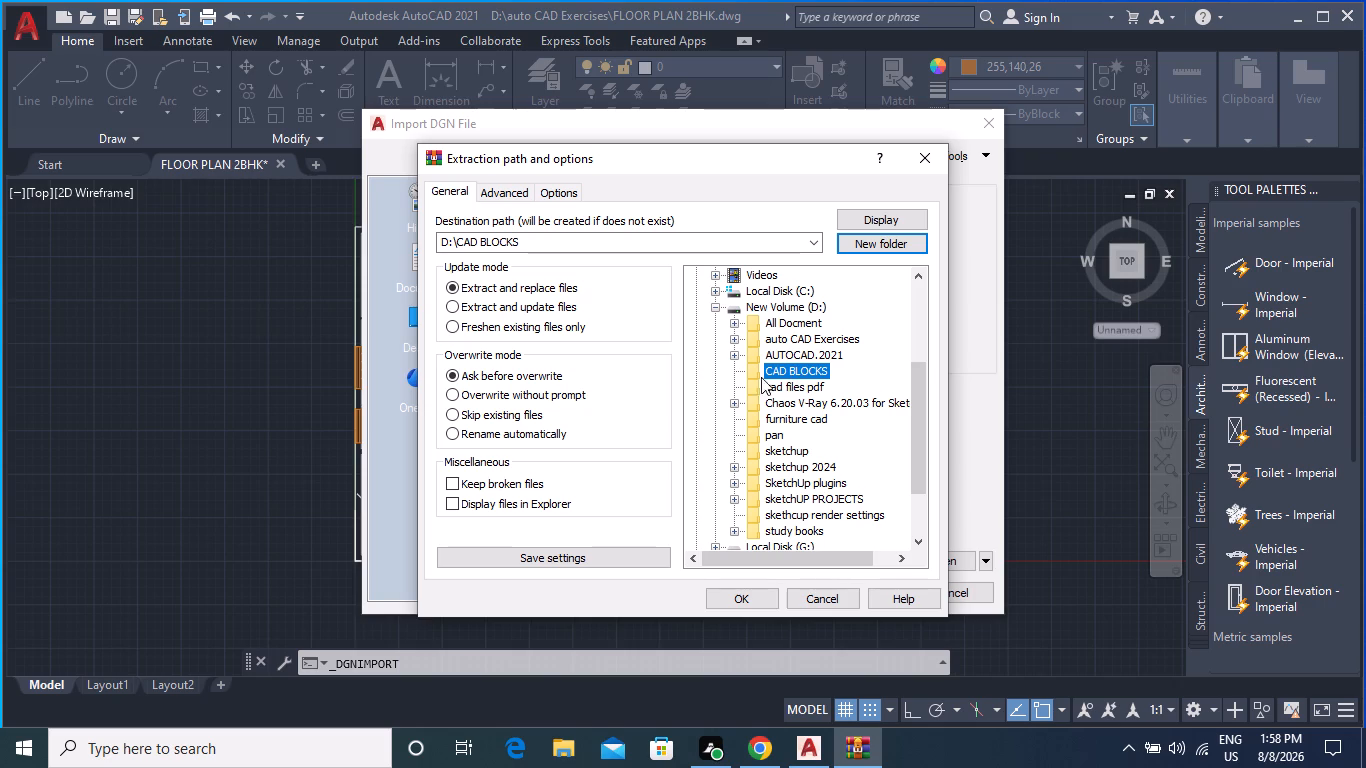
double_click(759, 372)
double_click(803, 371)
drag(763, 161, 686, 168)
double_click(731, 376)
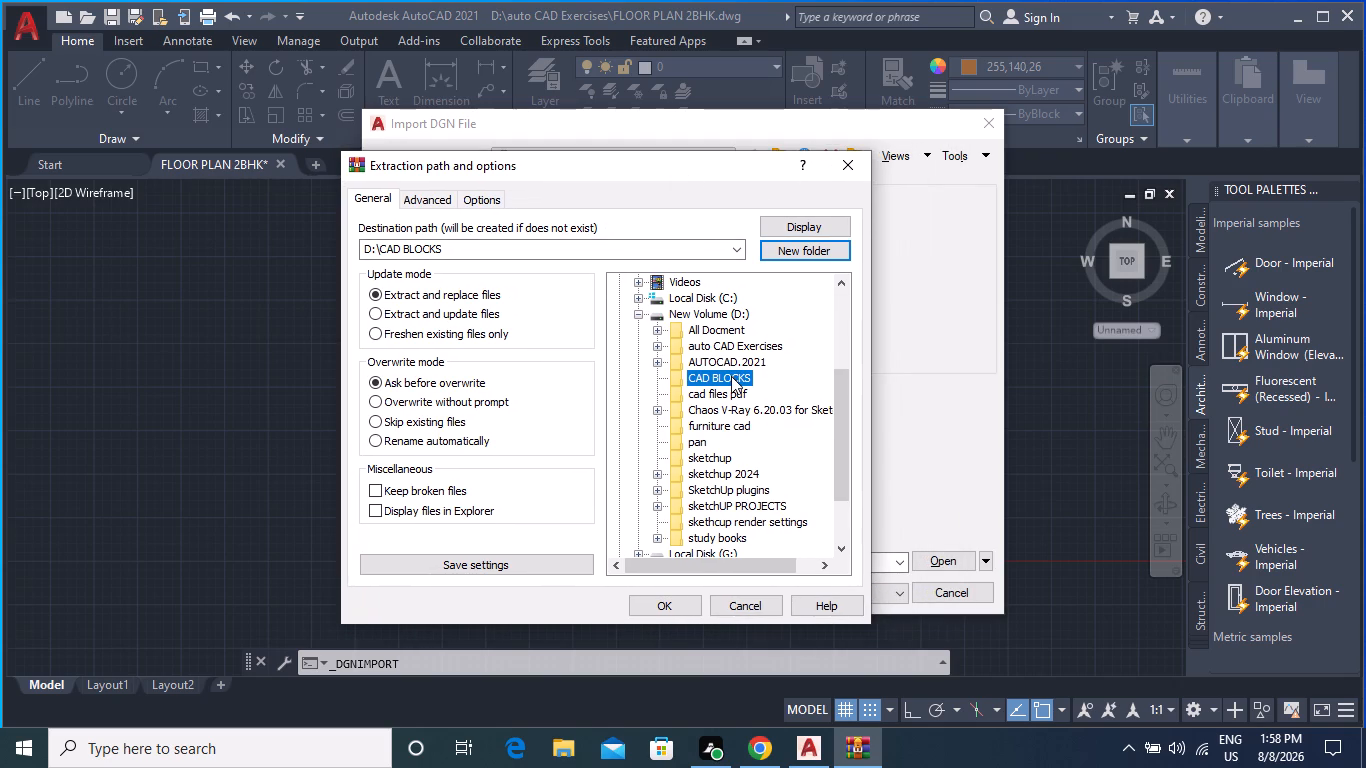
Add the CAD BLOCKS folder to an archive named CAD BLOCKS.rar.
right_click(721, 370)
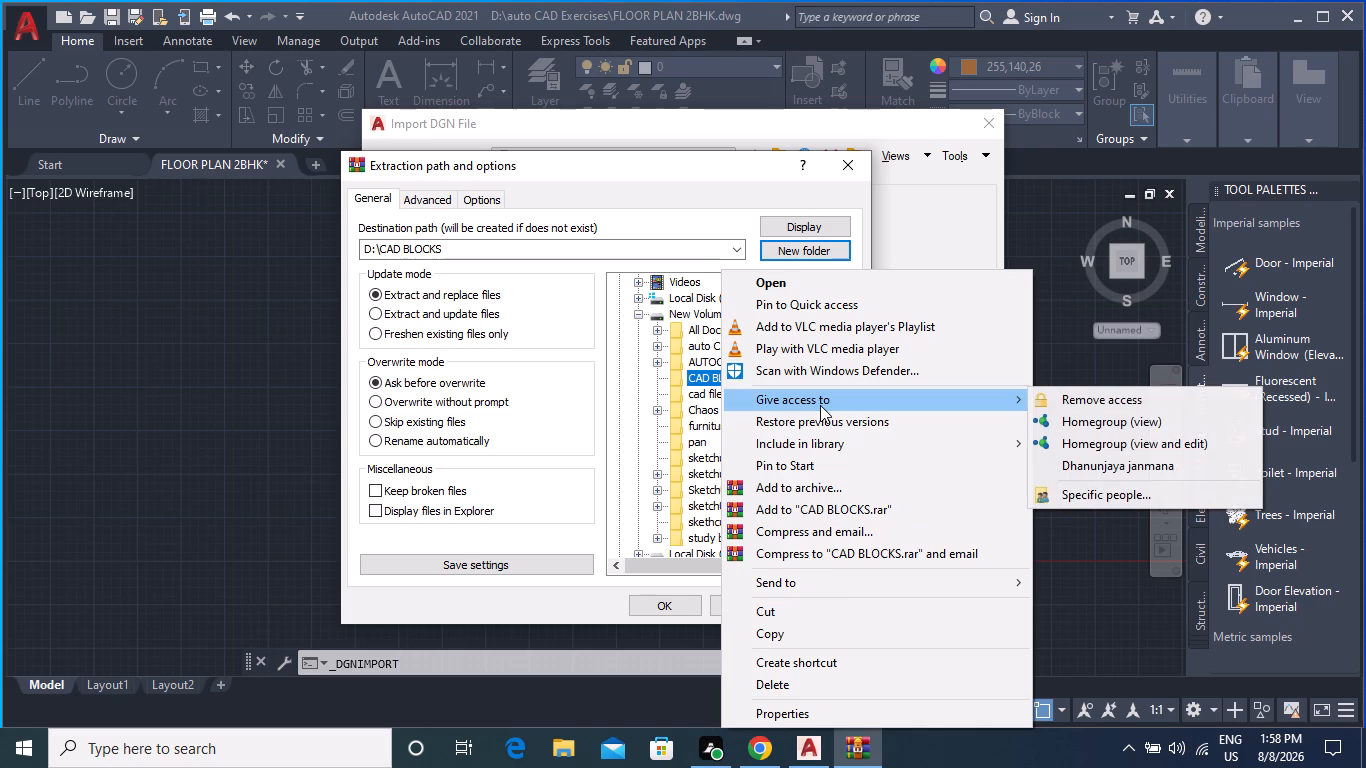
click(838, 517)
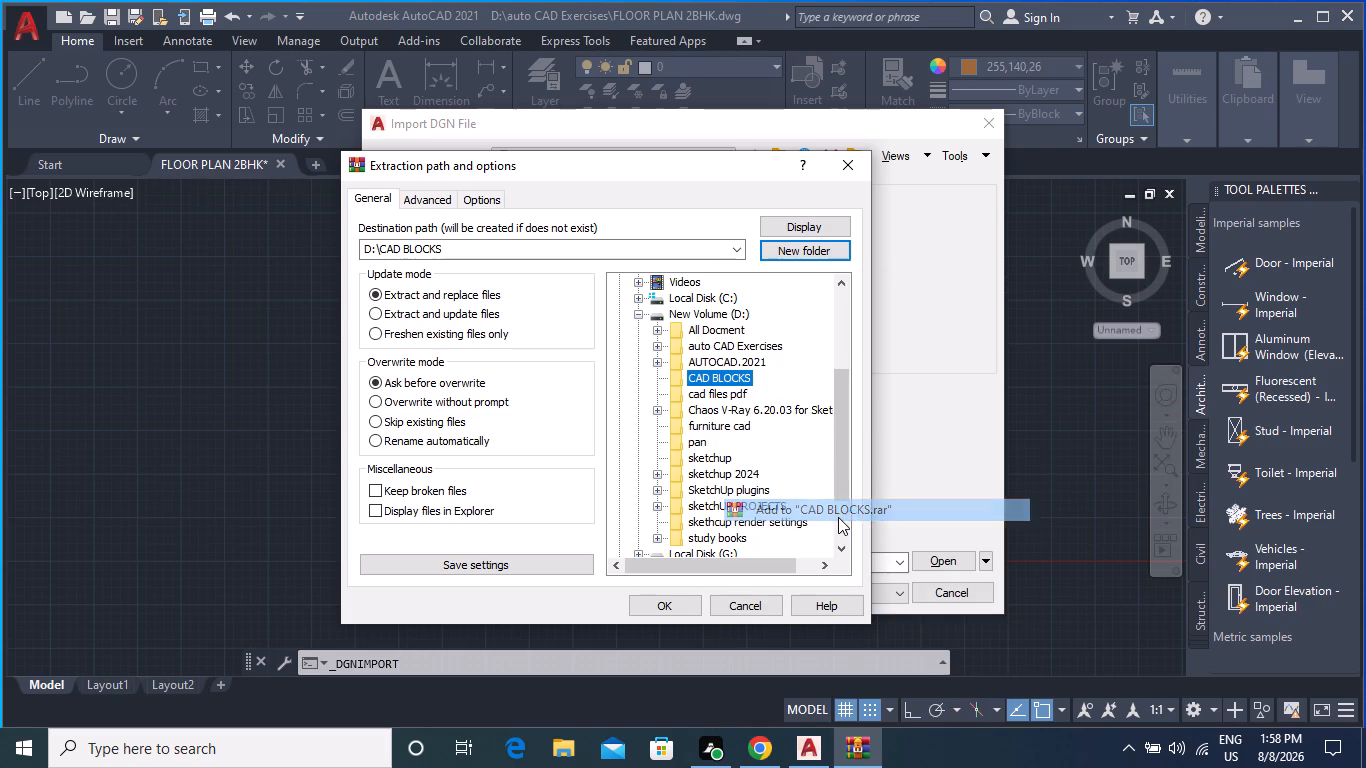
double_click(723, 375)
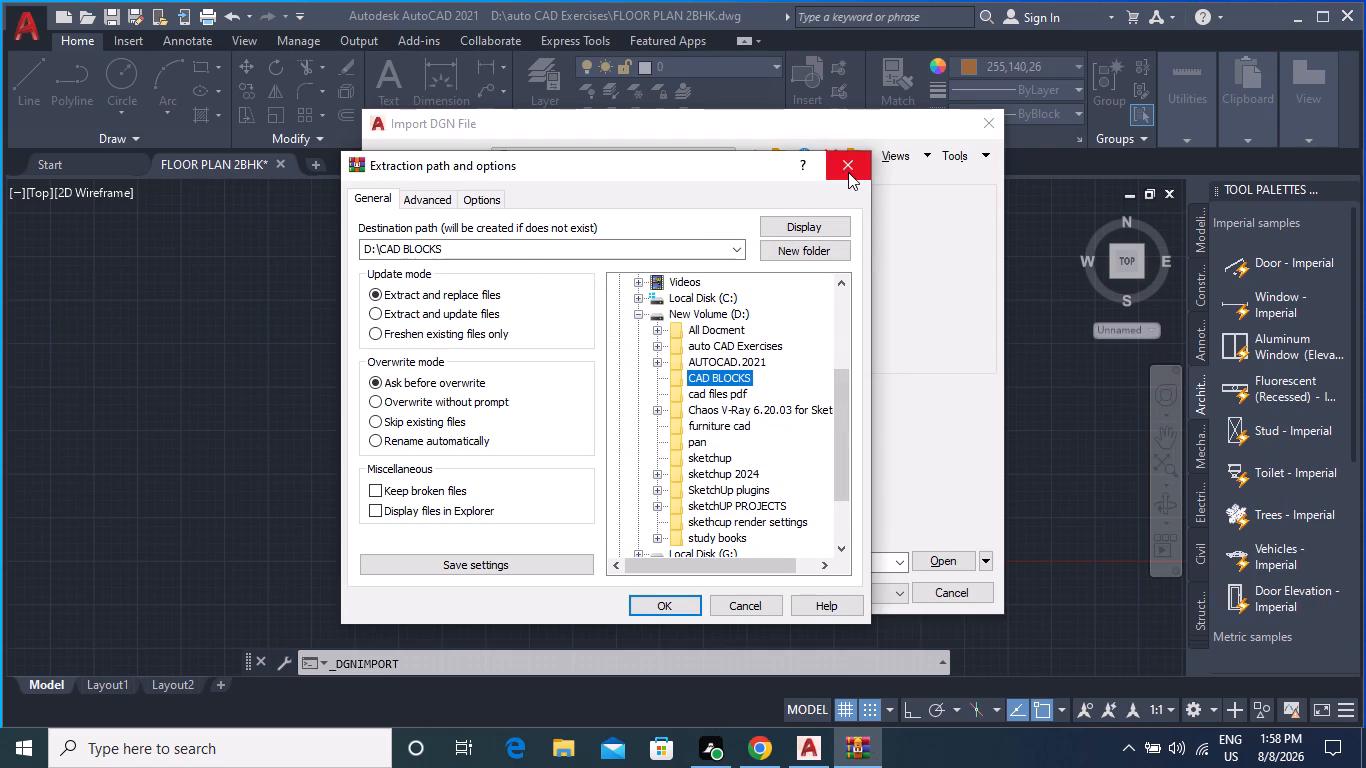
Close the extraction options without extracting the 03-01-cad-blocks-net-cars archive.
click(848, 172)
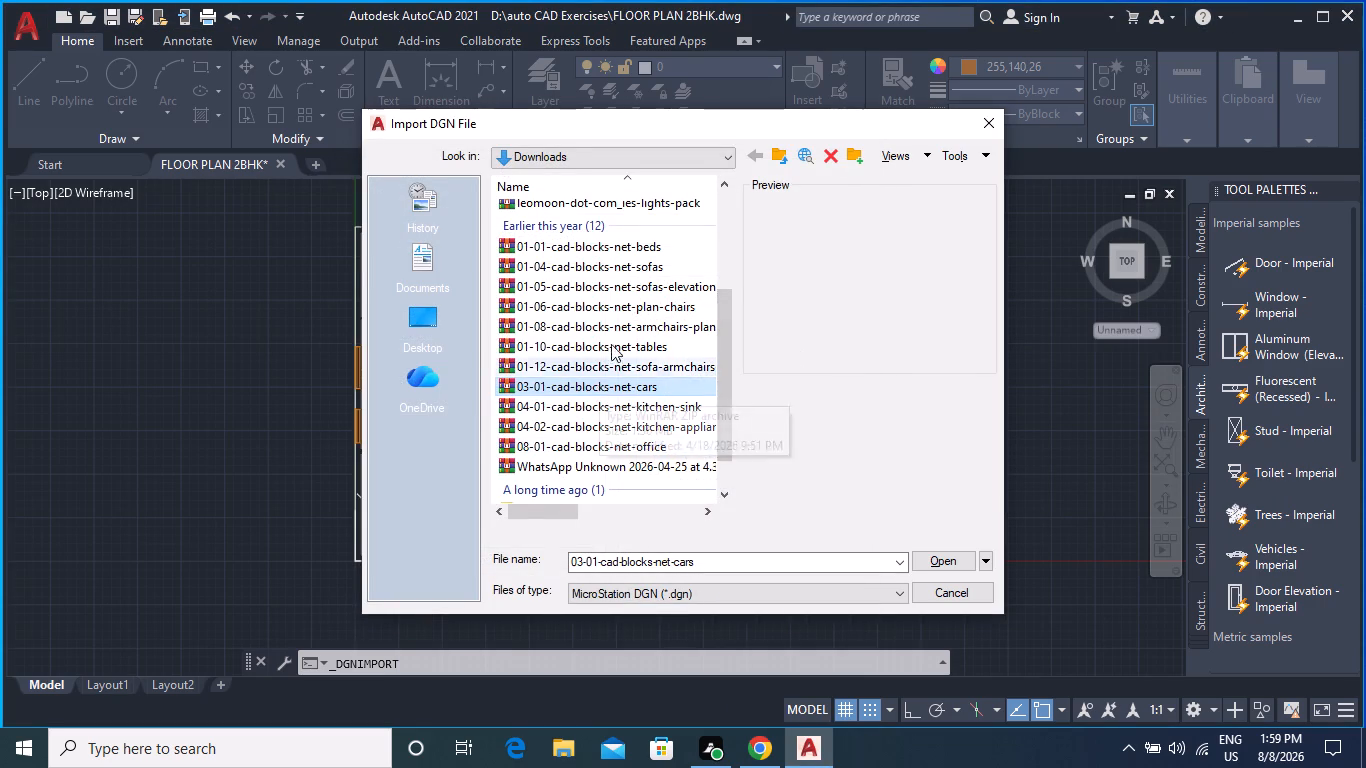
Look for importable car blocks in Desktop, Documents and the import history, inspecting the contents of the 03-01-cad-blocks-net-cars archive.
scroll(609, 318, up, 5)
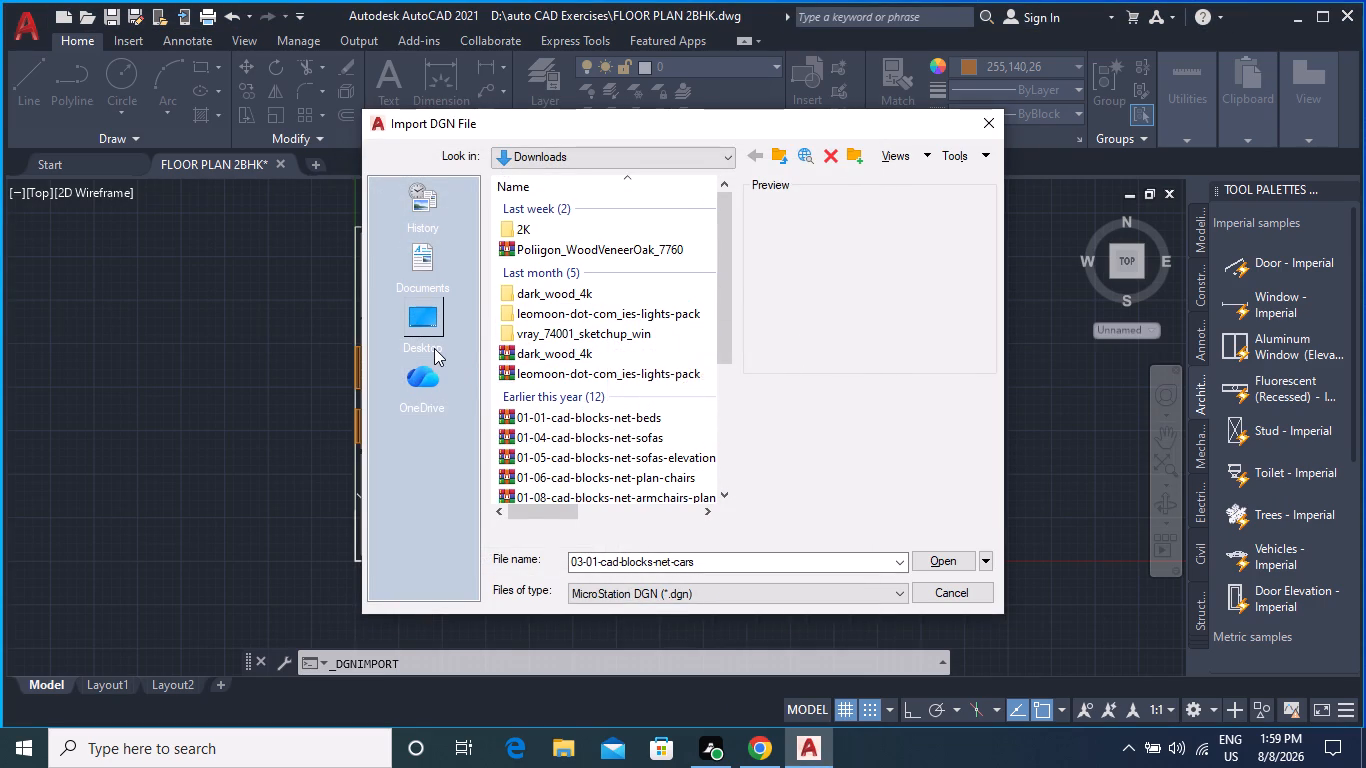
click(426, 334)
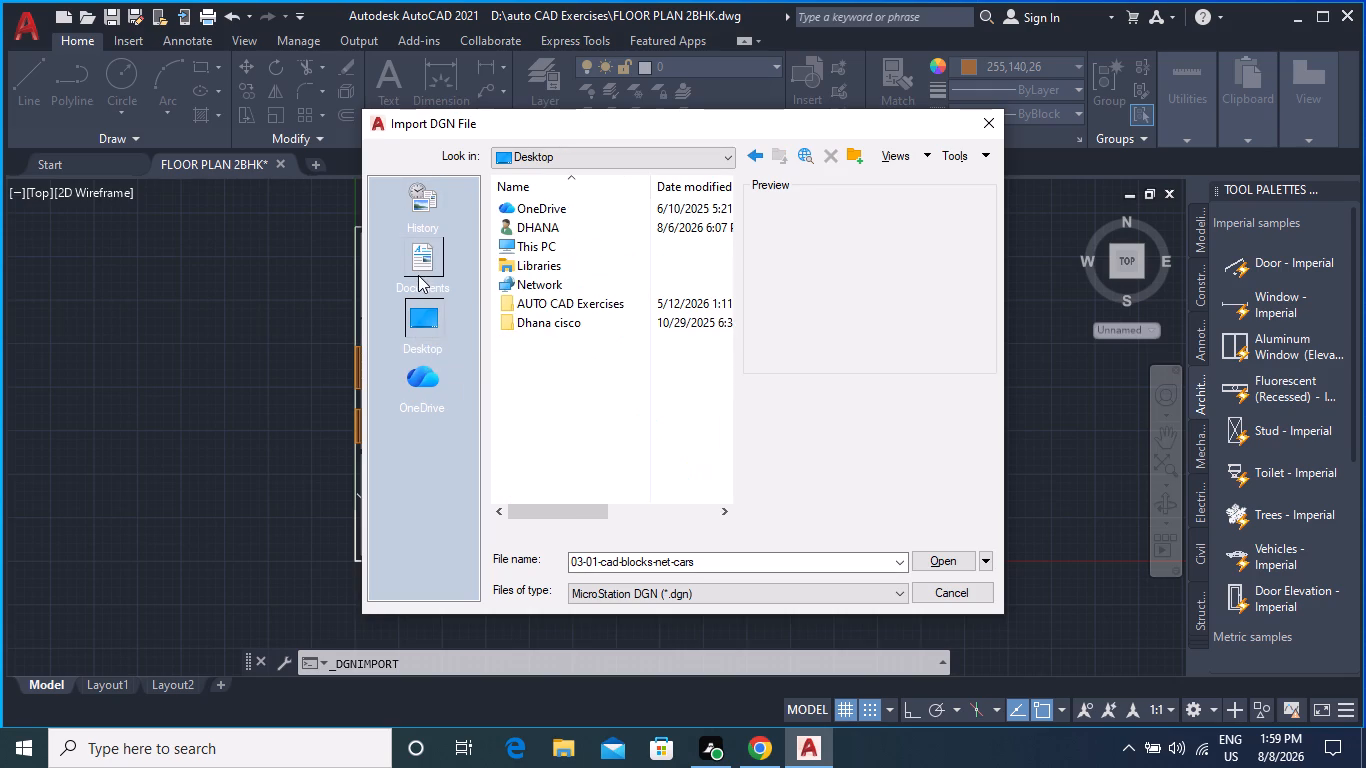
click(420, 265)
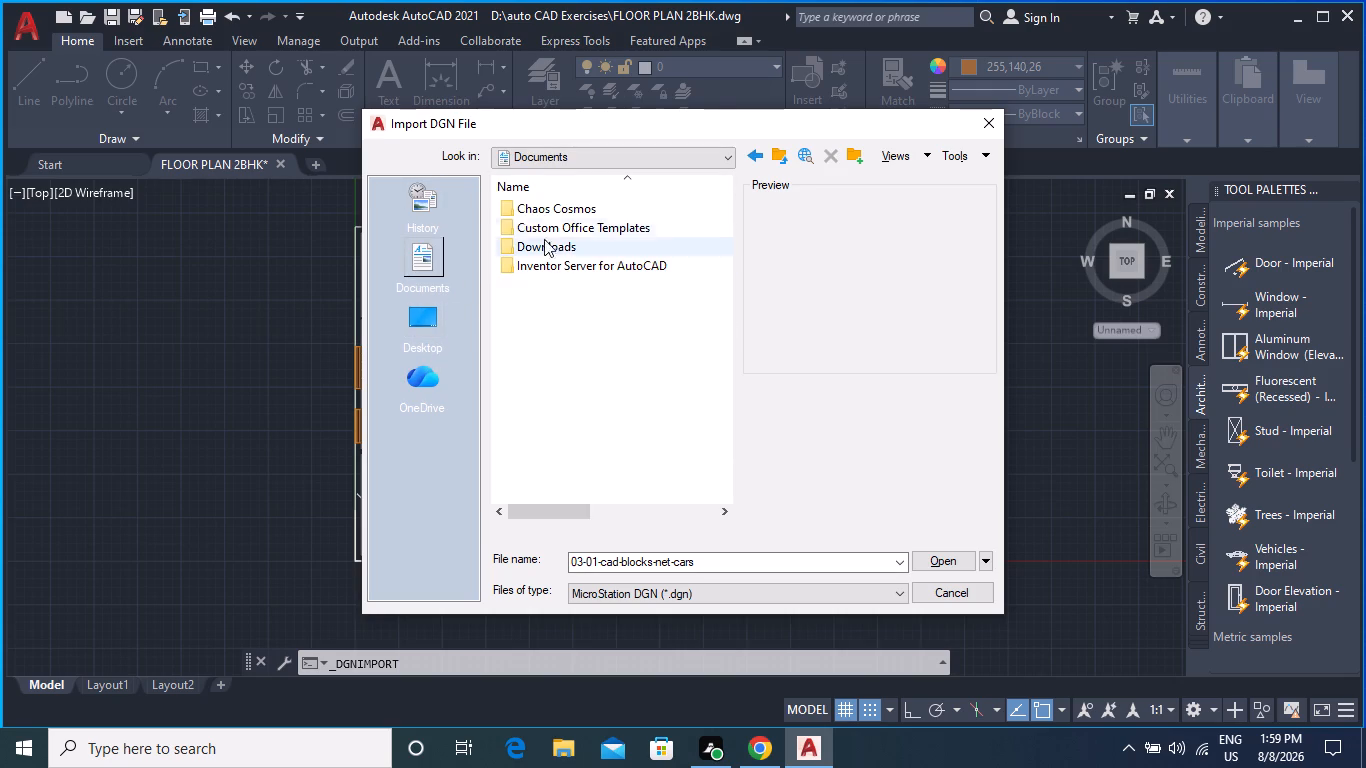
click(441, 208)
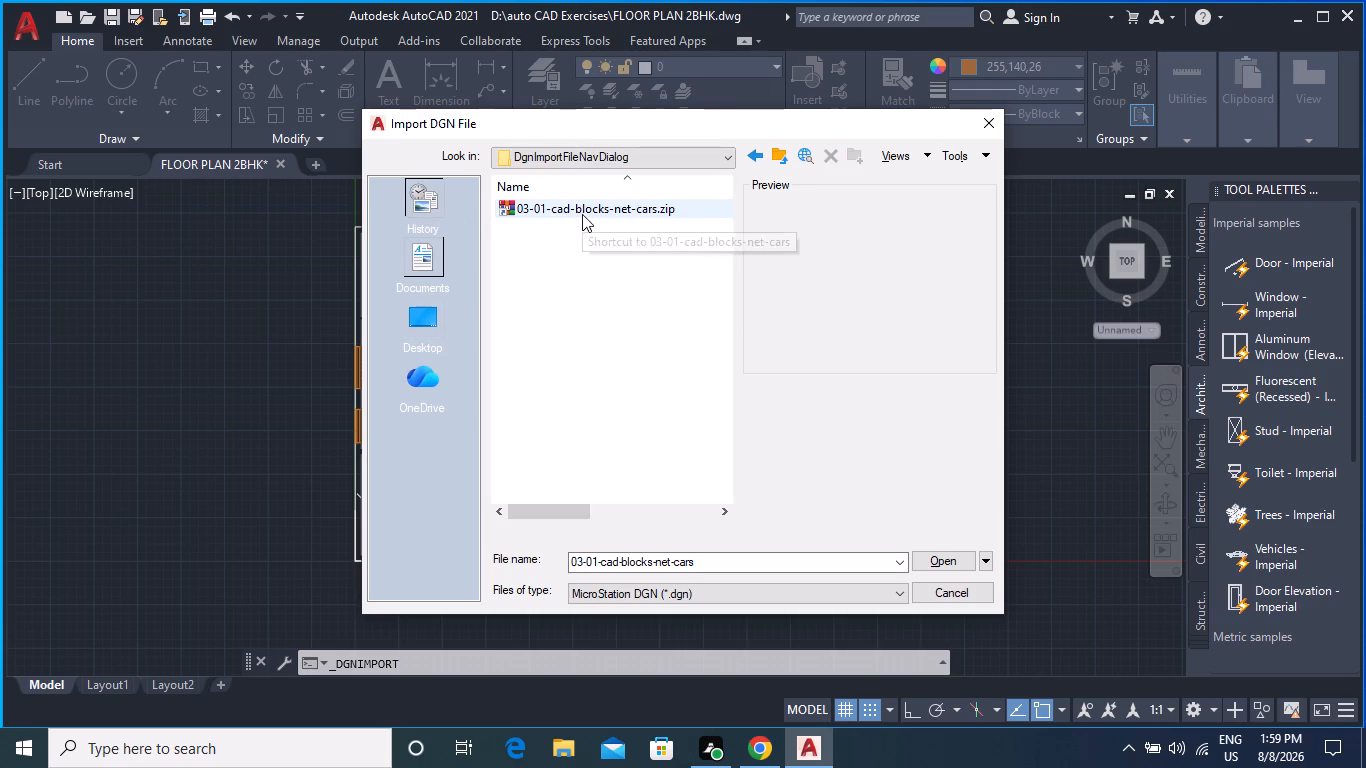
double_click(589, 211)
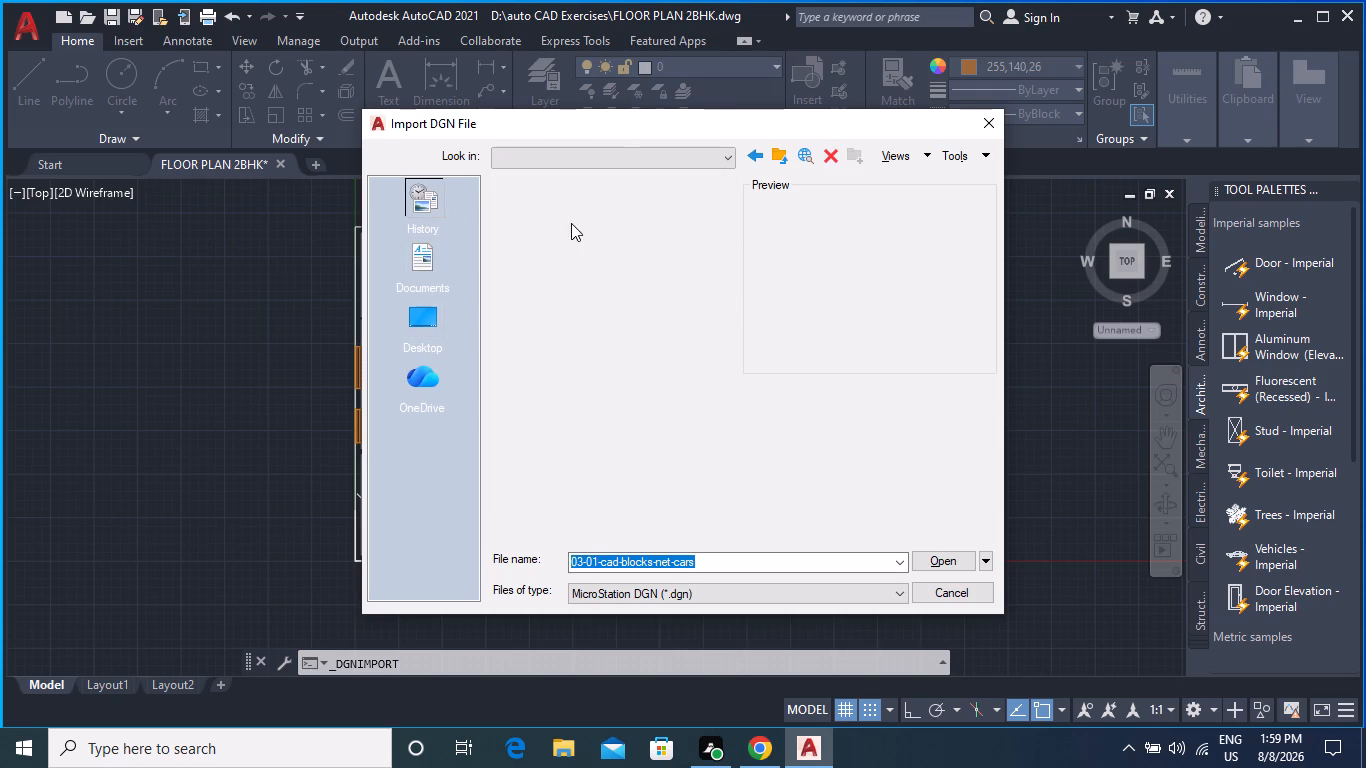
scroll(591, 316, up, 3)
scroll(669, 345, down, 3)
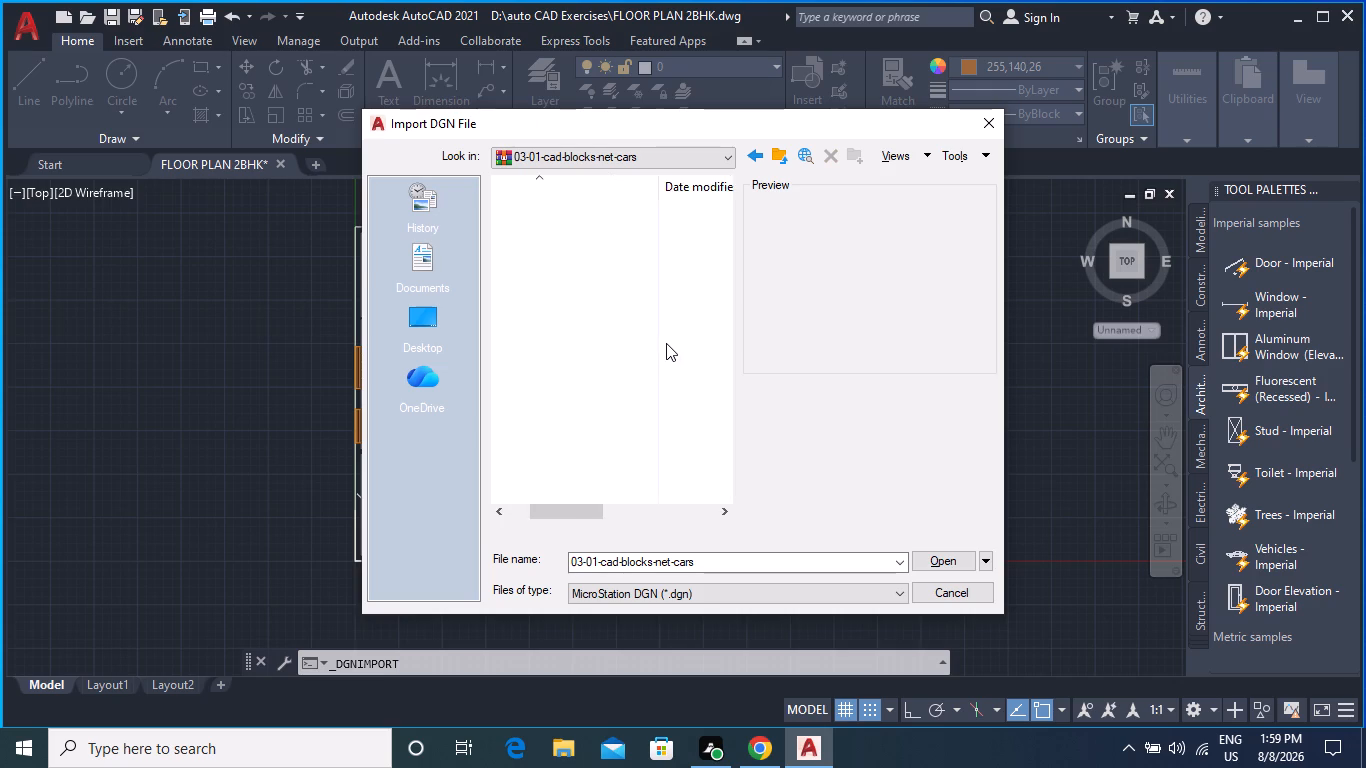
scroll(666, 343, down, 7)
scroll(618, 278, down, 6)
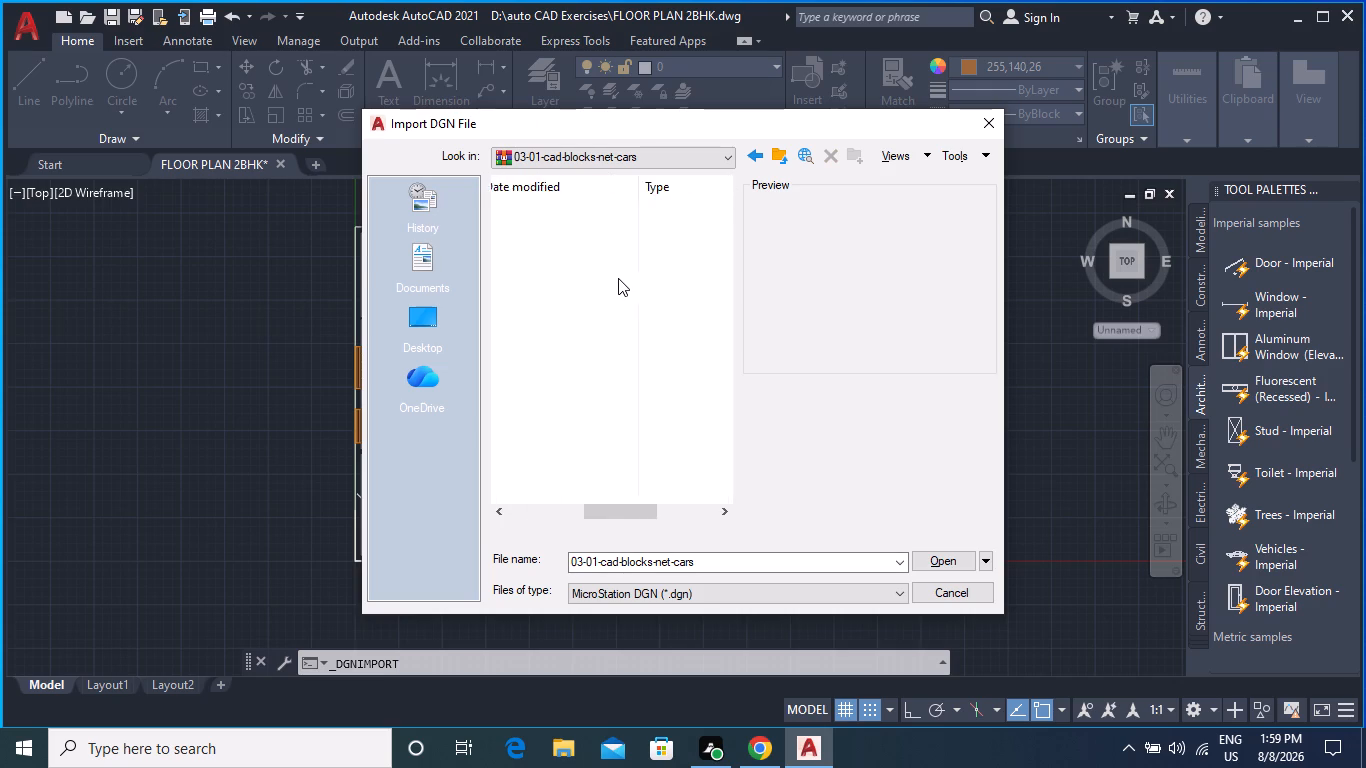
scroll(618, 278, down, 1)
scroll(618, 278, up, 14)
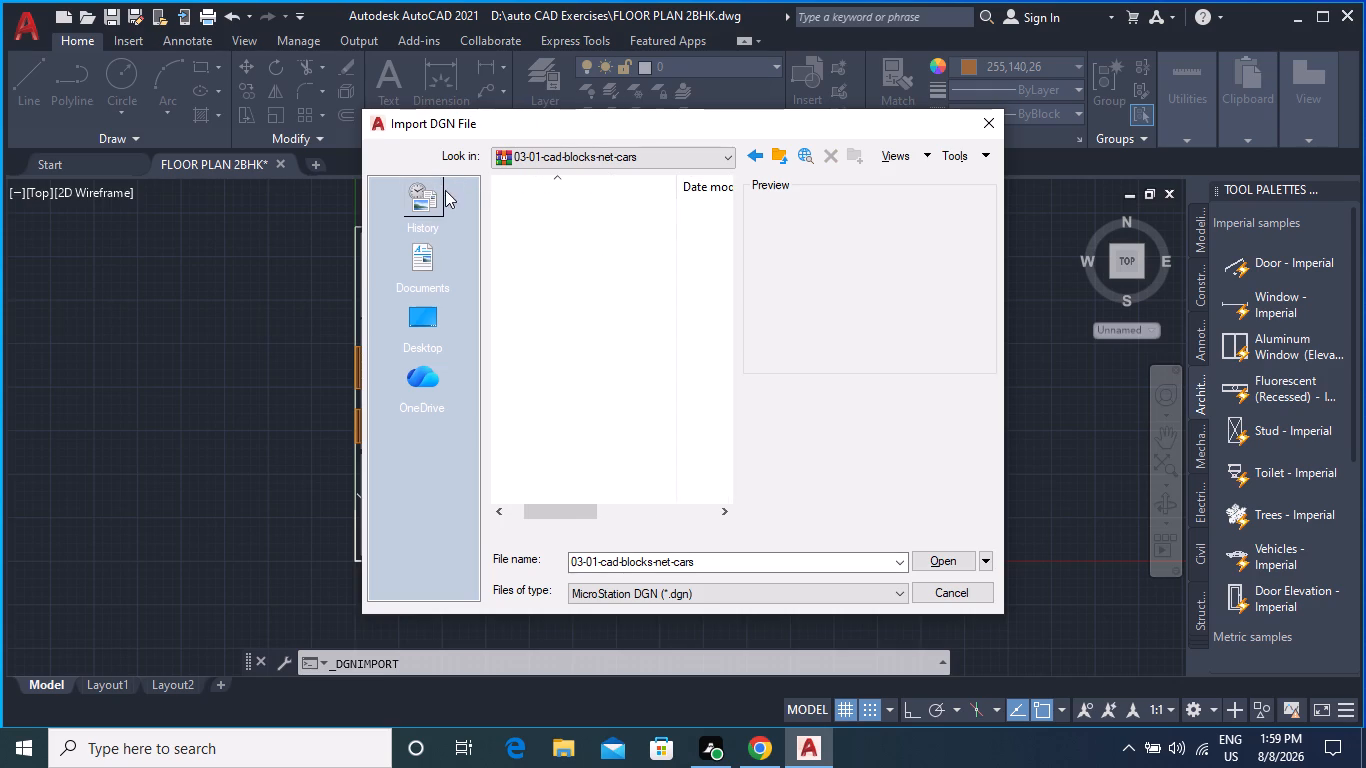
click(525, 157)
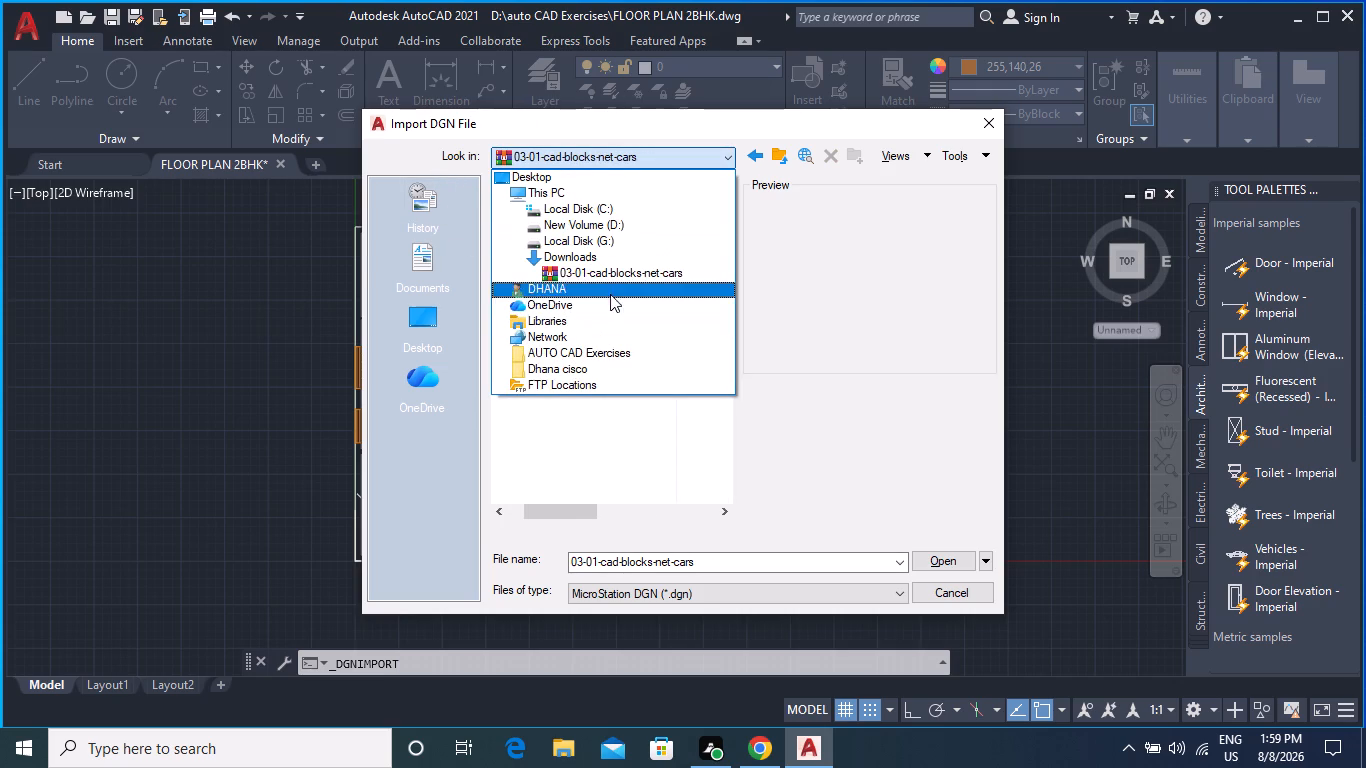
click(612, 275)
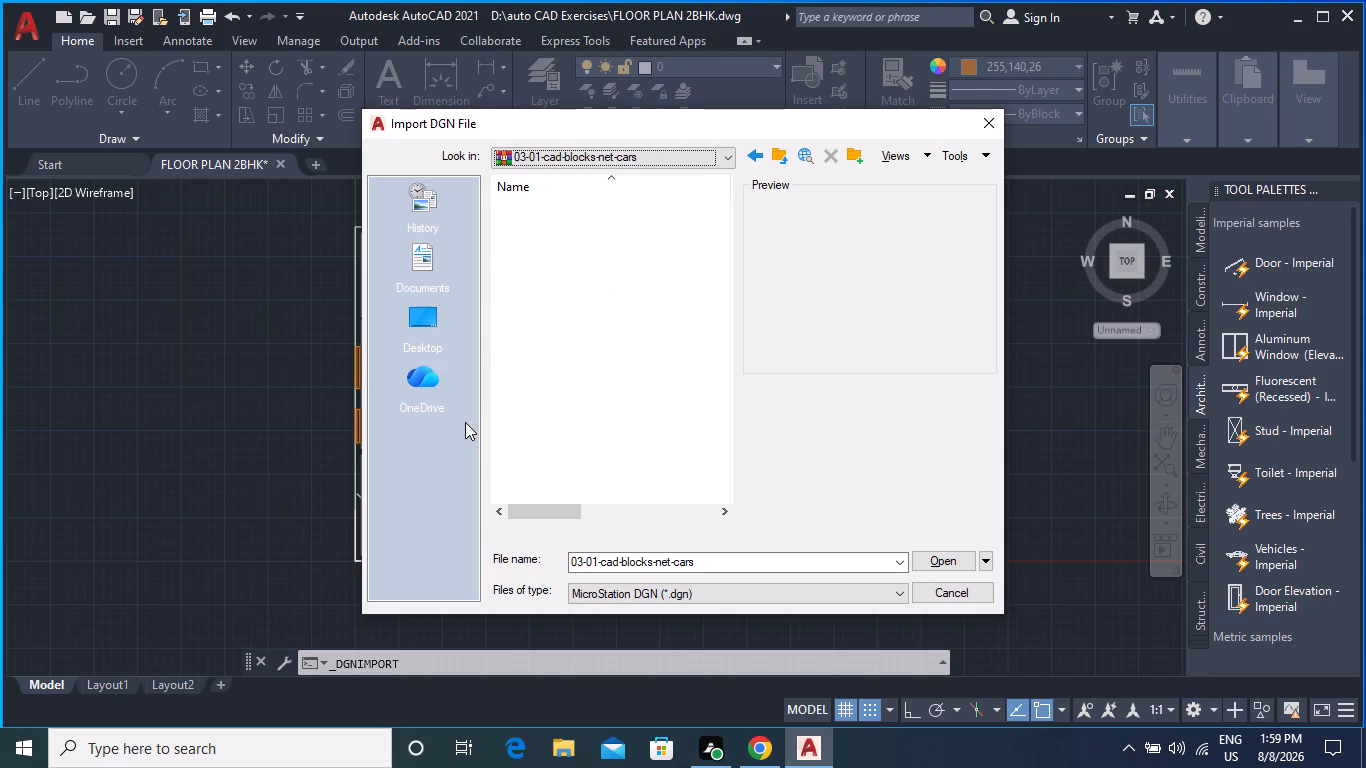
Recheck Desktop, the import history and the Downloads folder inside Documents for car blocks, and try to cancel the DGN import.
click(416, 317)
click(413, 252)
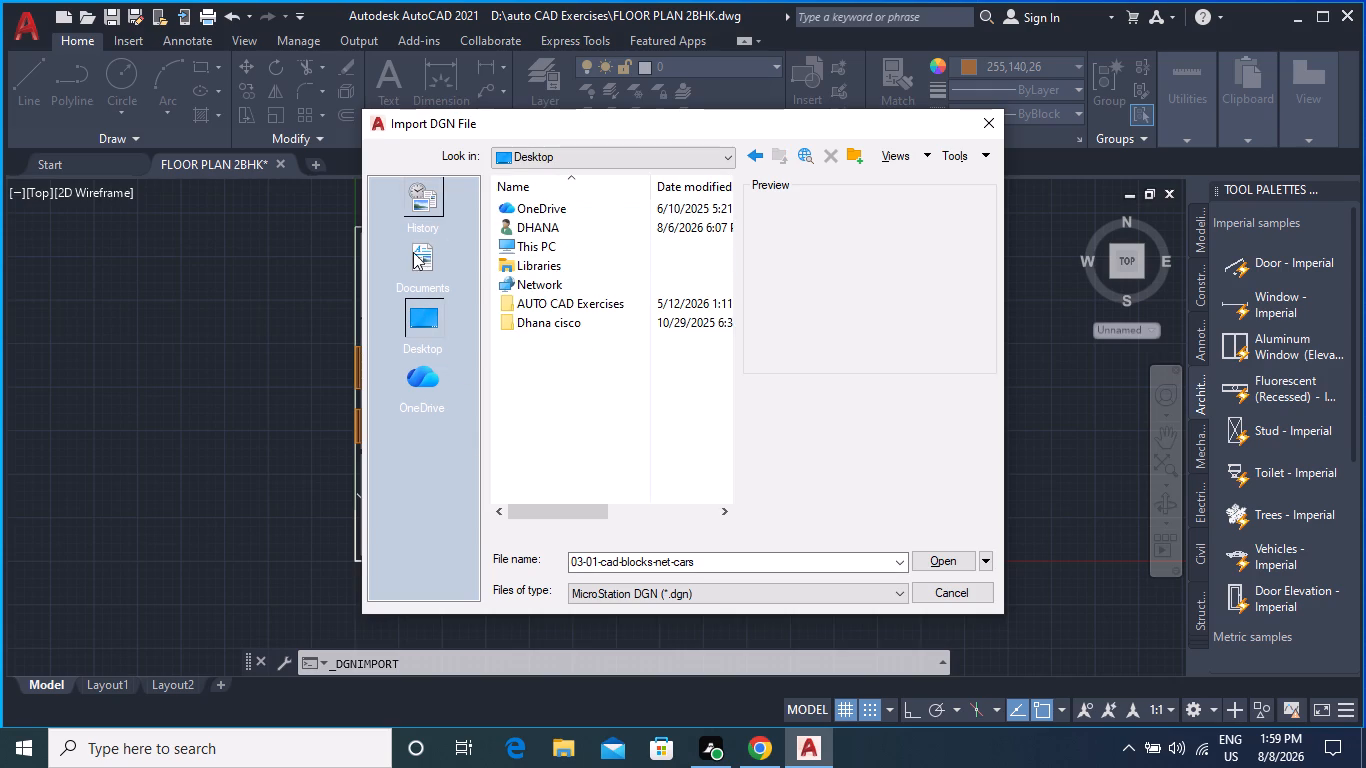
click(418, 211)
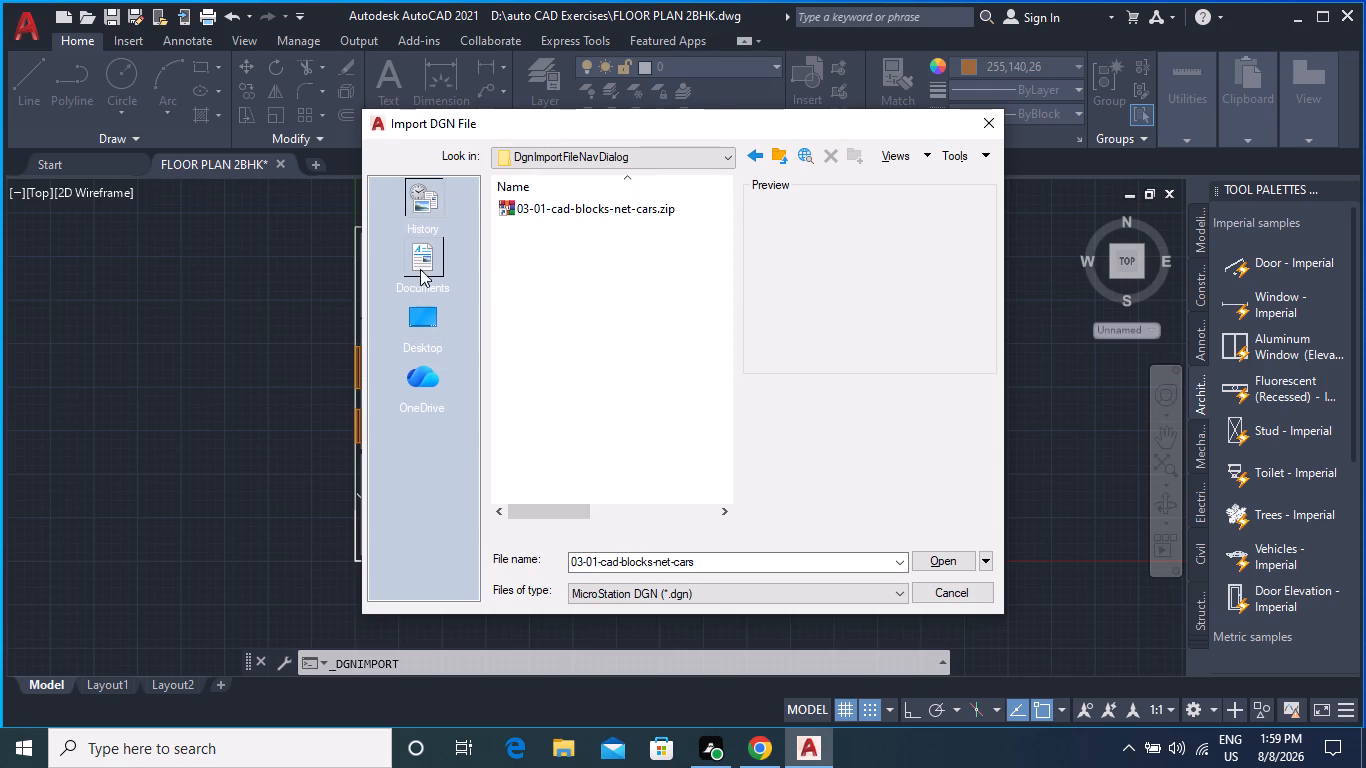
click(412, 255)
click(565, 253)
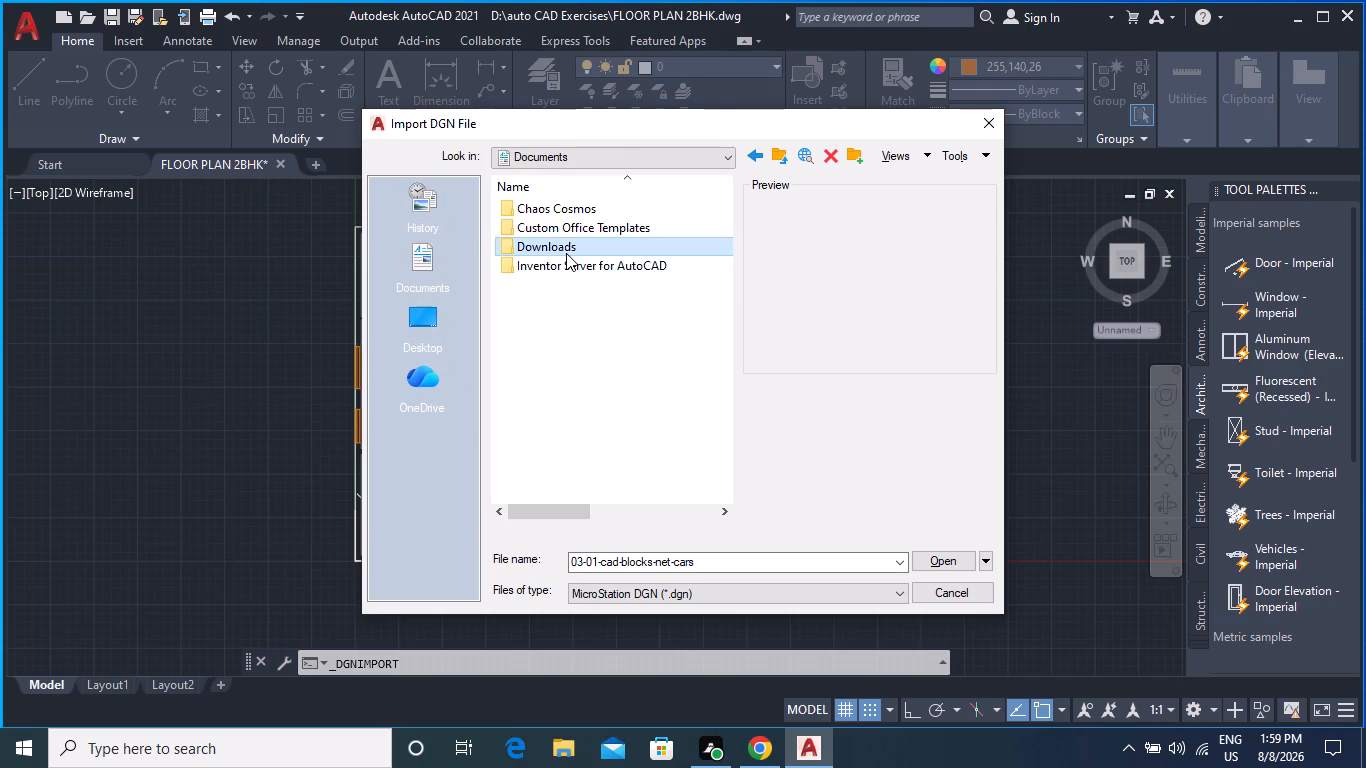
double_click(566, 253)
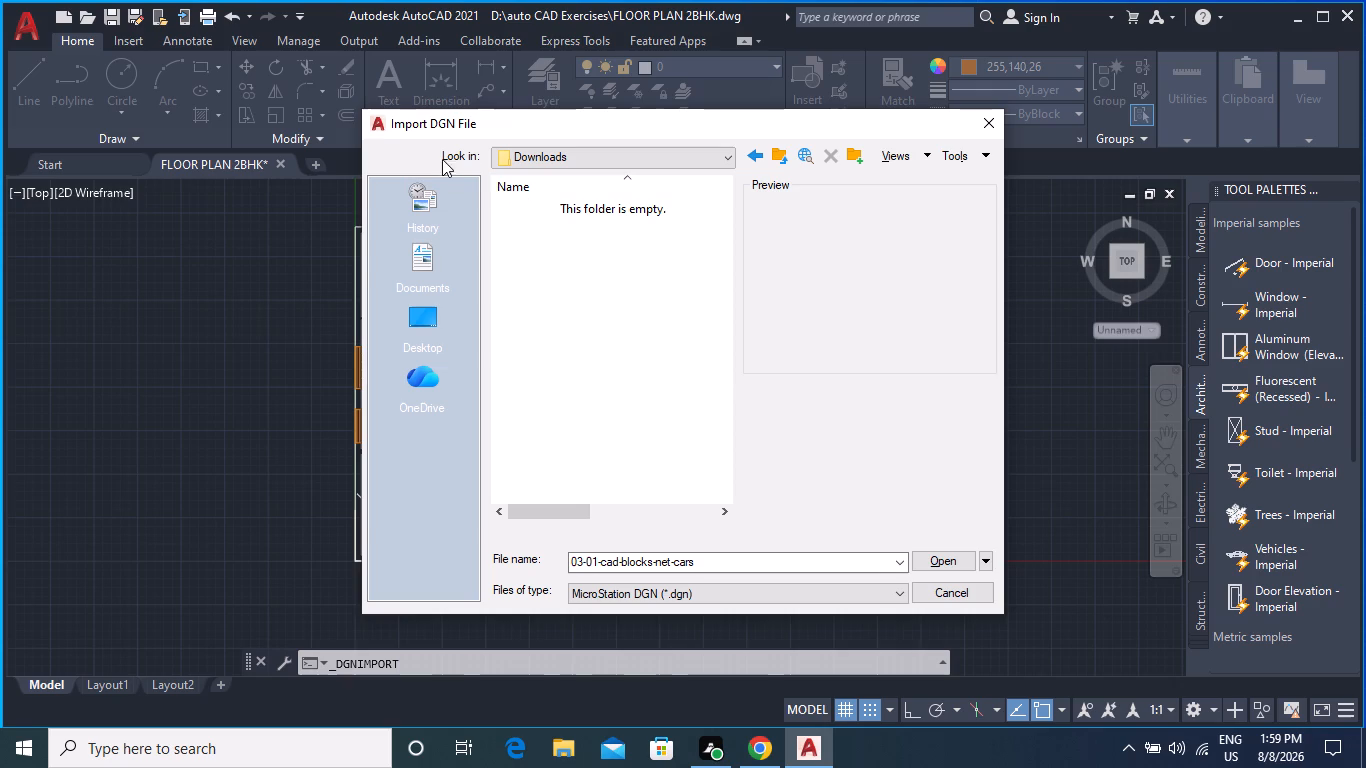
double_click(749, 153)
double_click(751, 151)
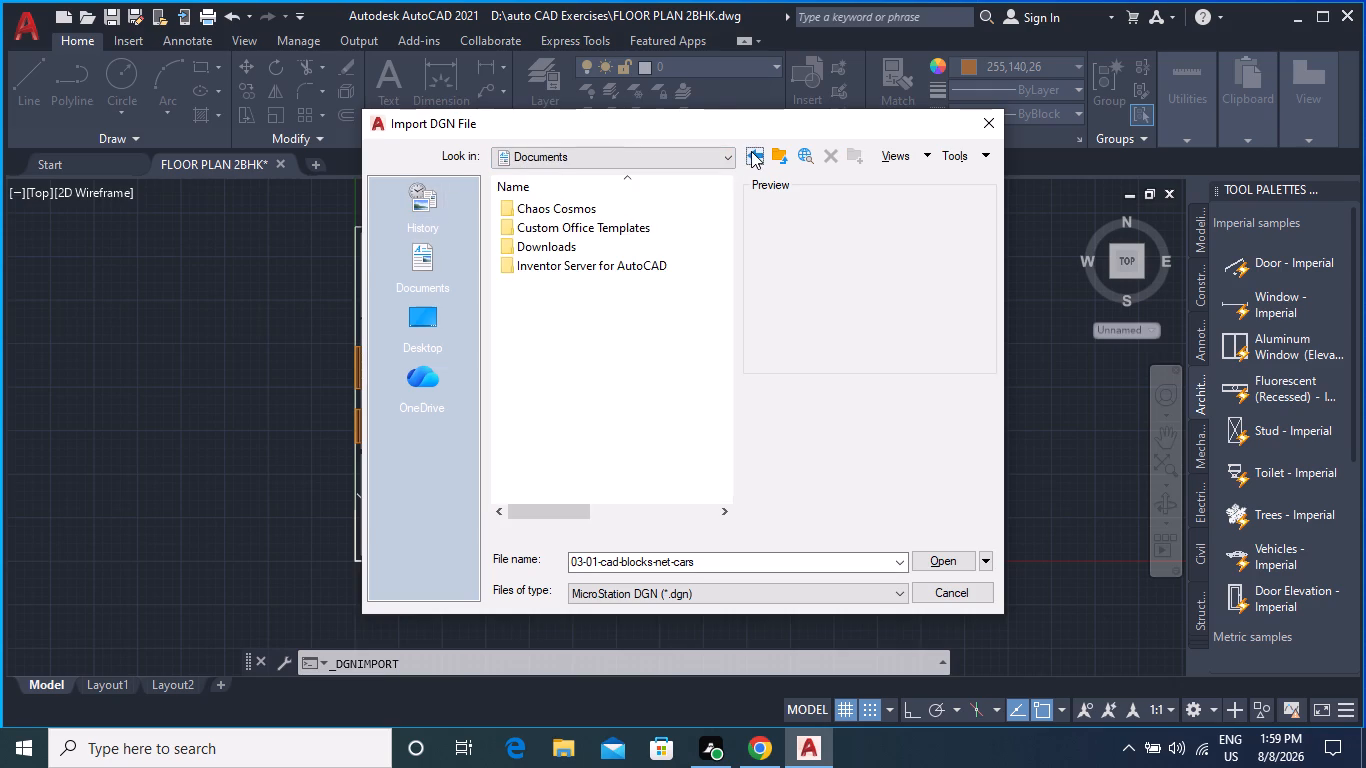
click(751, 151)
double_click(751, 151)
click(986, 132)
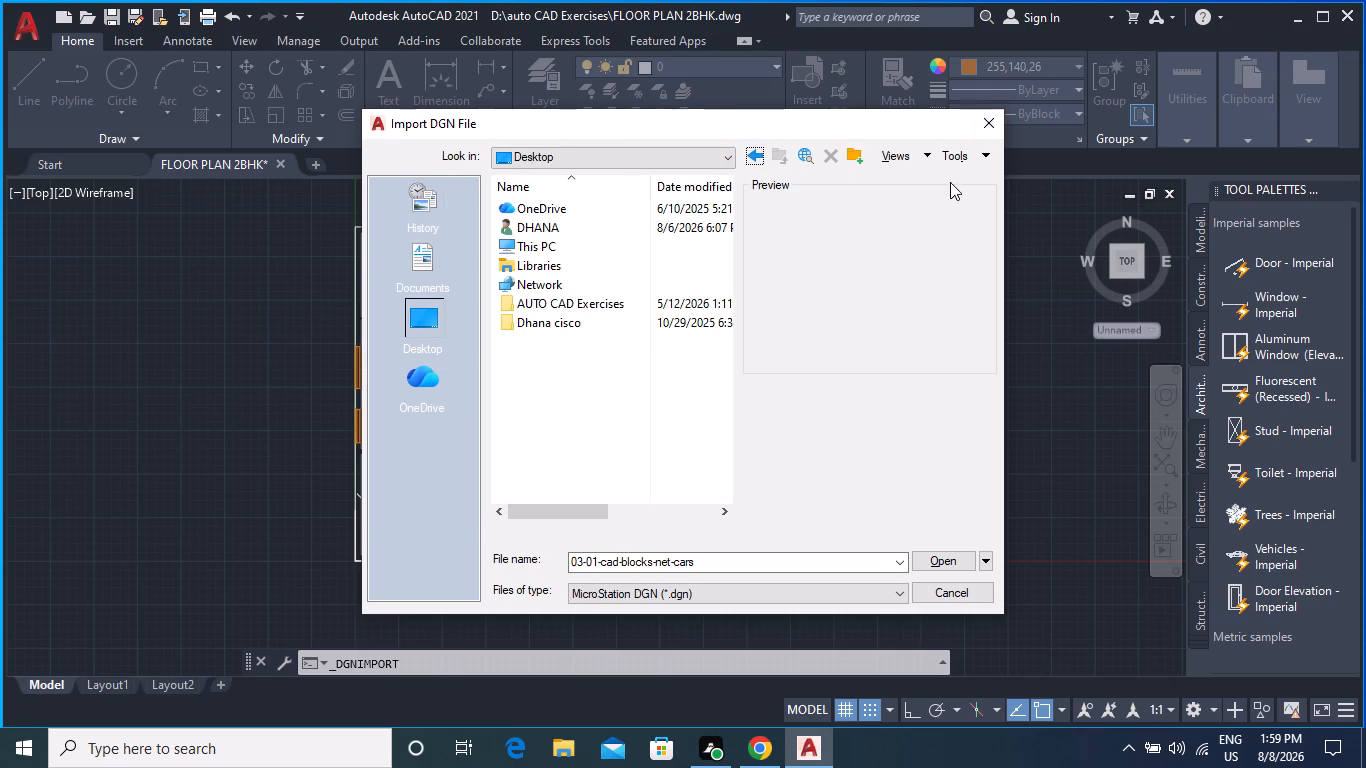
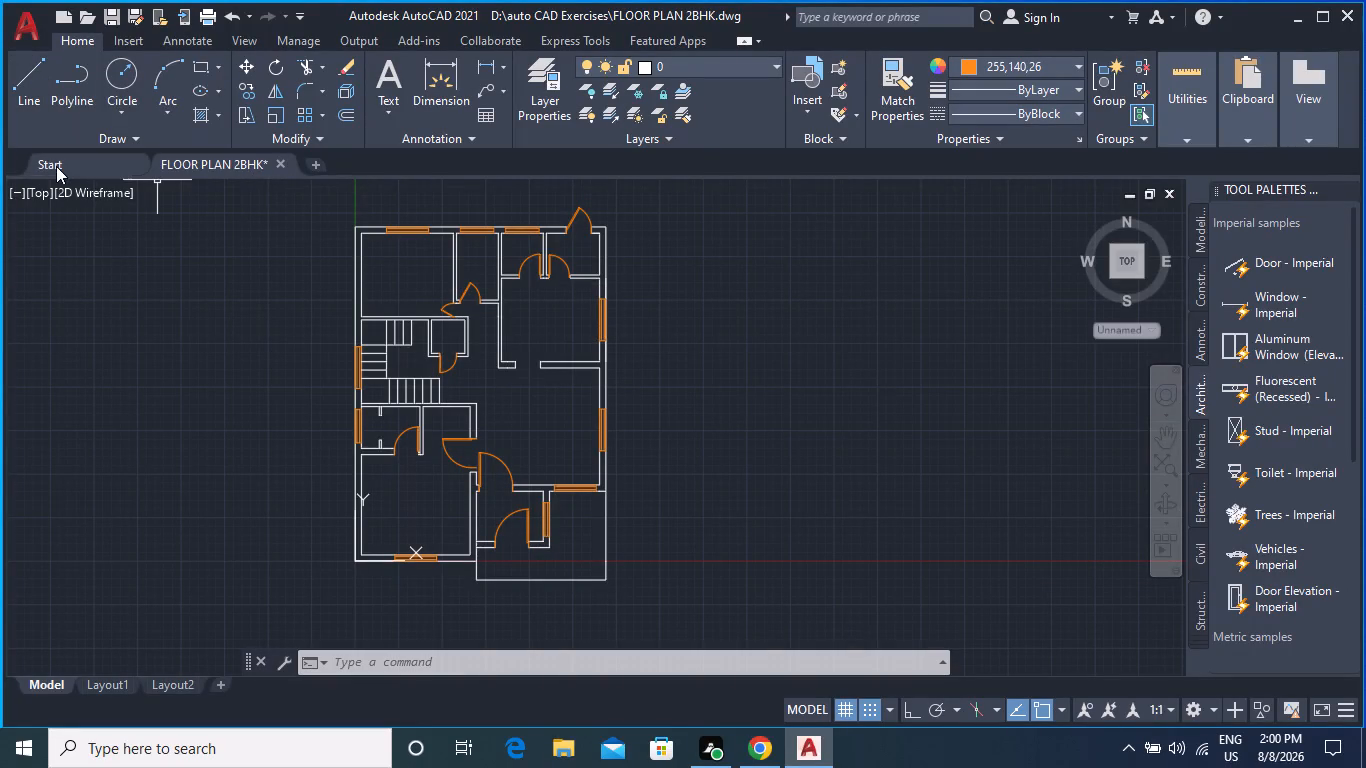
Save the FLOOR PLAN 2BHK drawing.
key(ctrl+s)
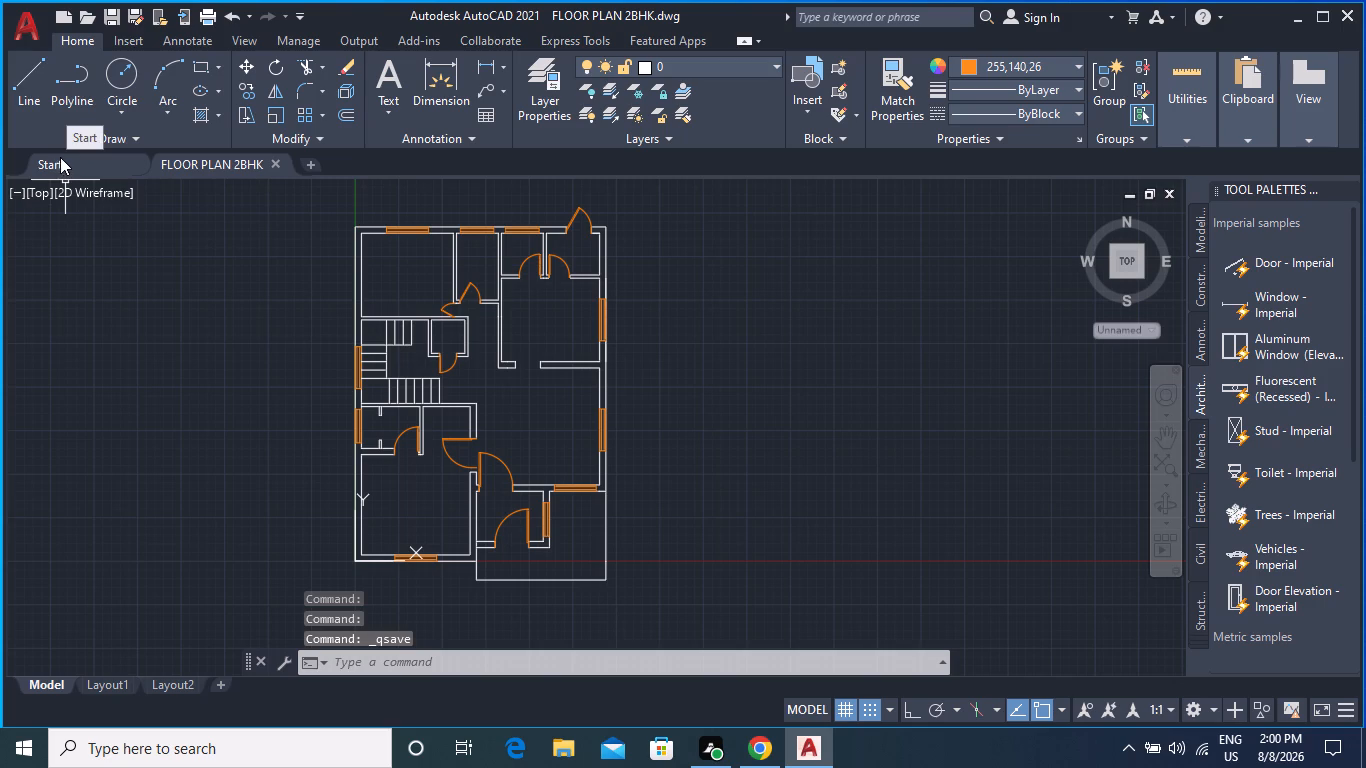
Start a new drawing and browse Documents, the template history, Desktop and This PC's Downloads folder for the downloaded CAD blocks.
click(16, 36)
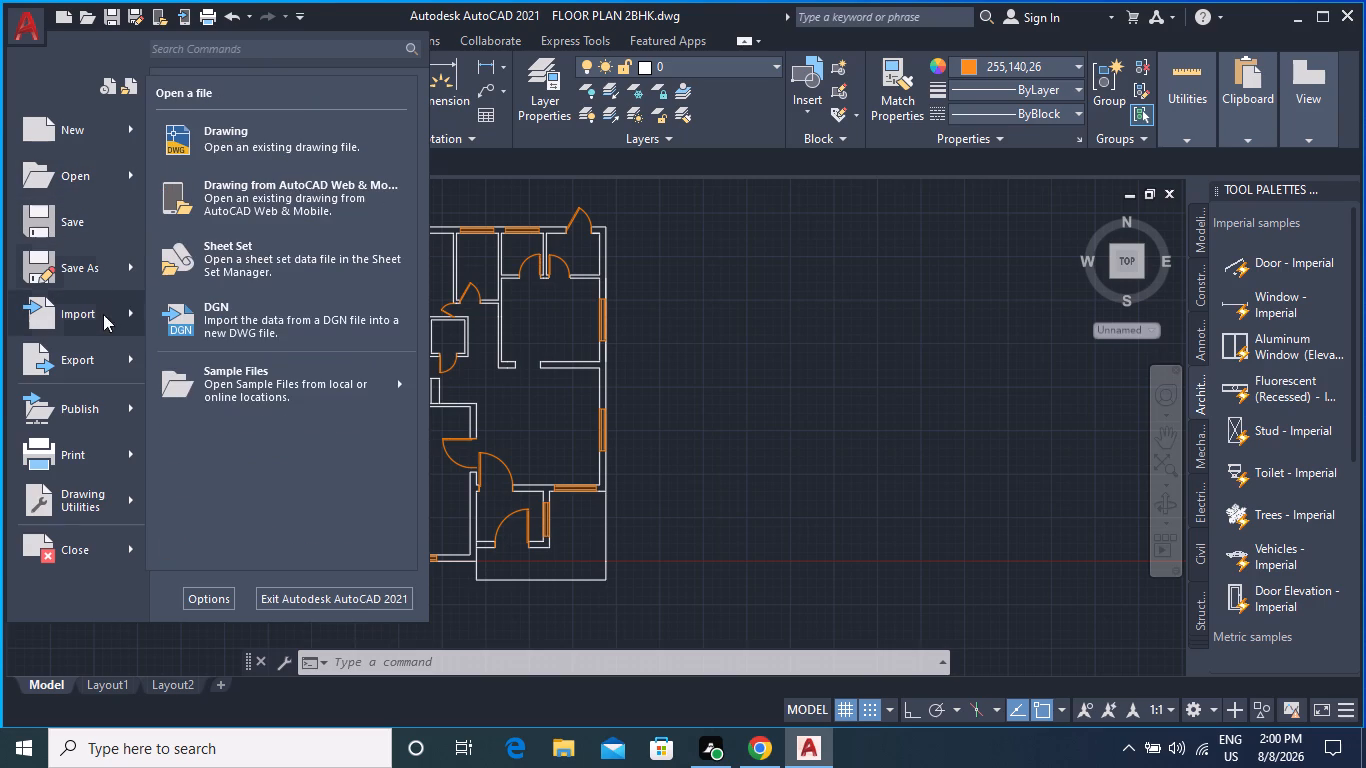
click(72, 141)
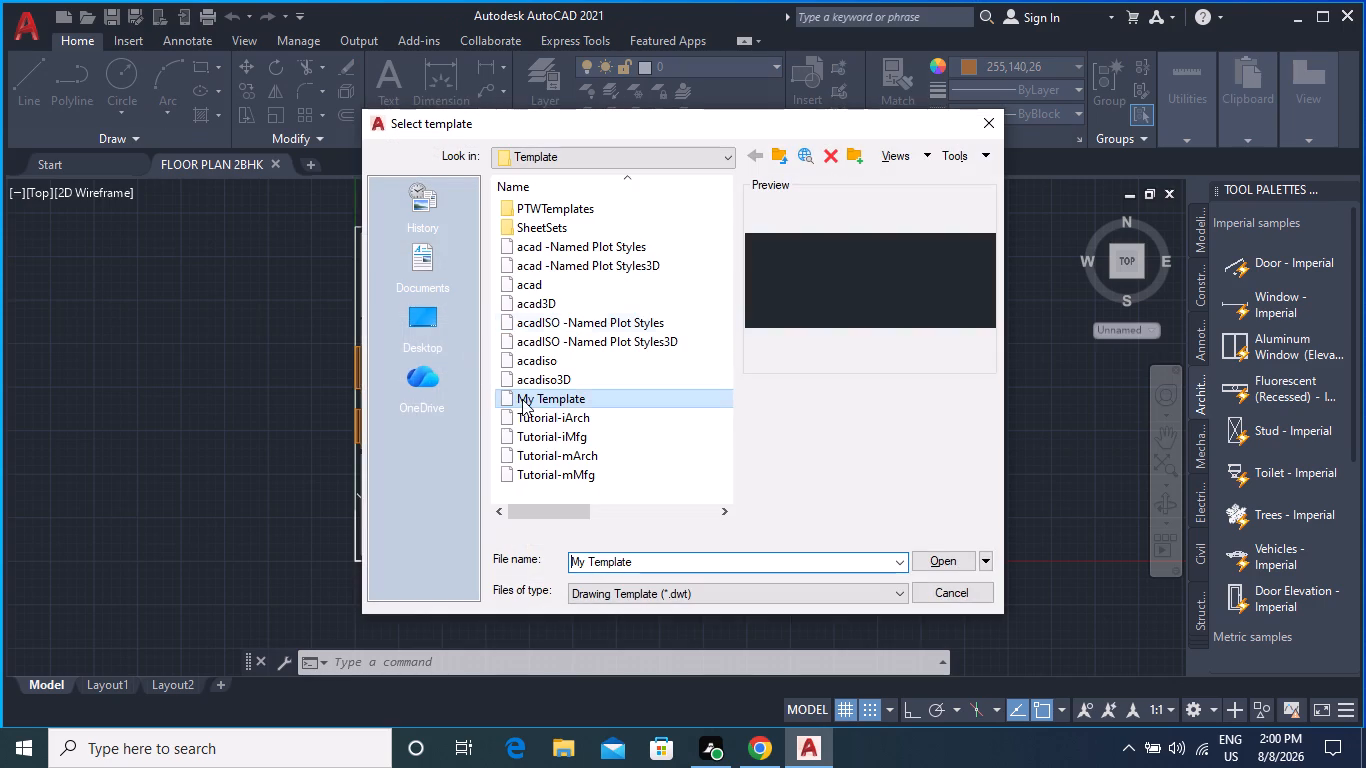
click(434, 278)
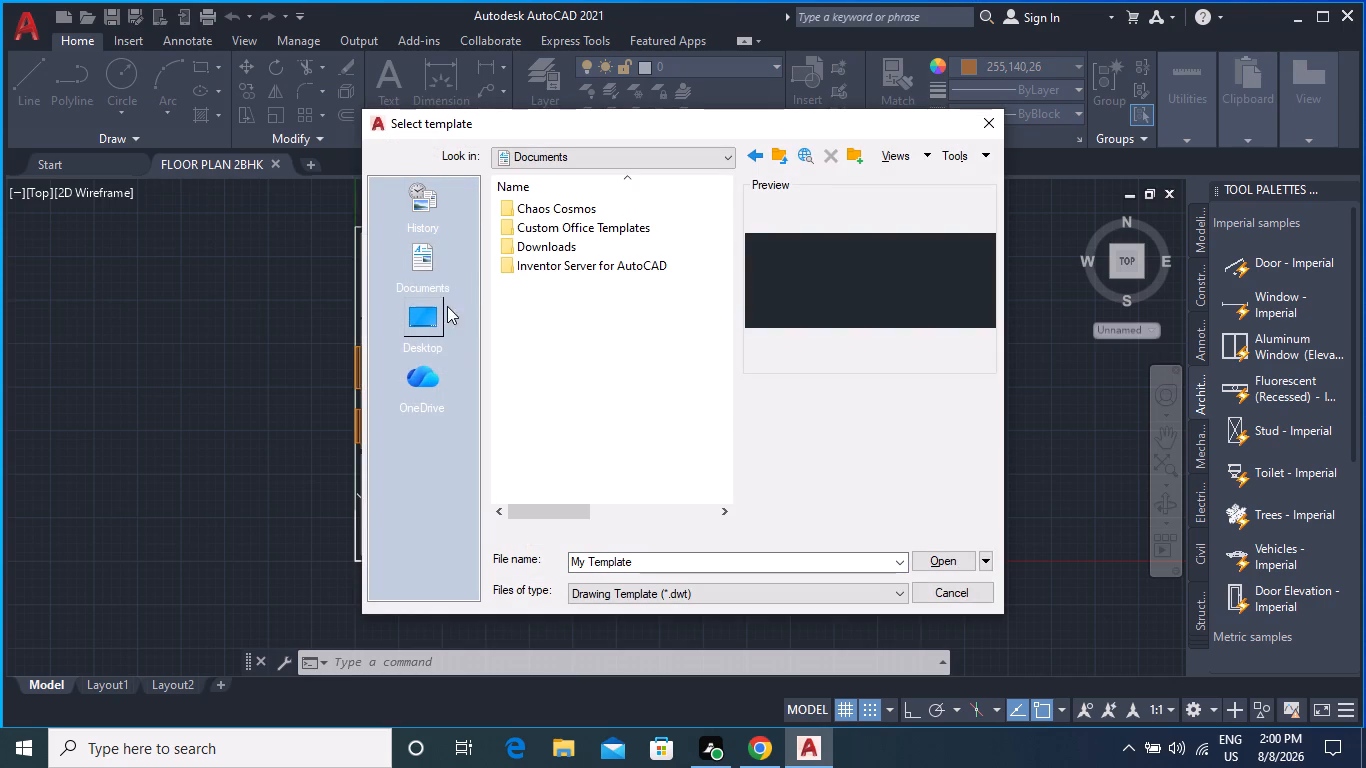
click(549, 249)
click(429, 209)
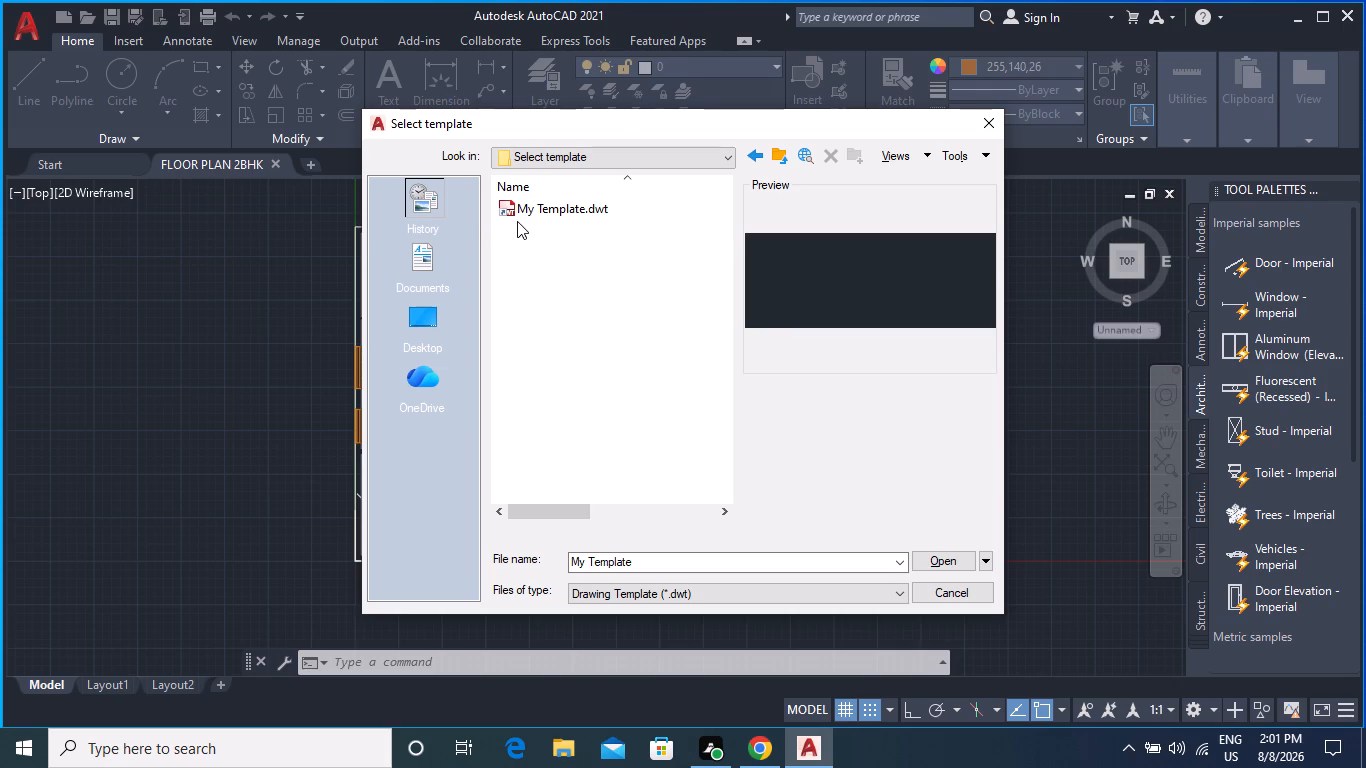
click(438, 375)
click(442, 348)
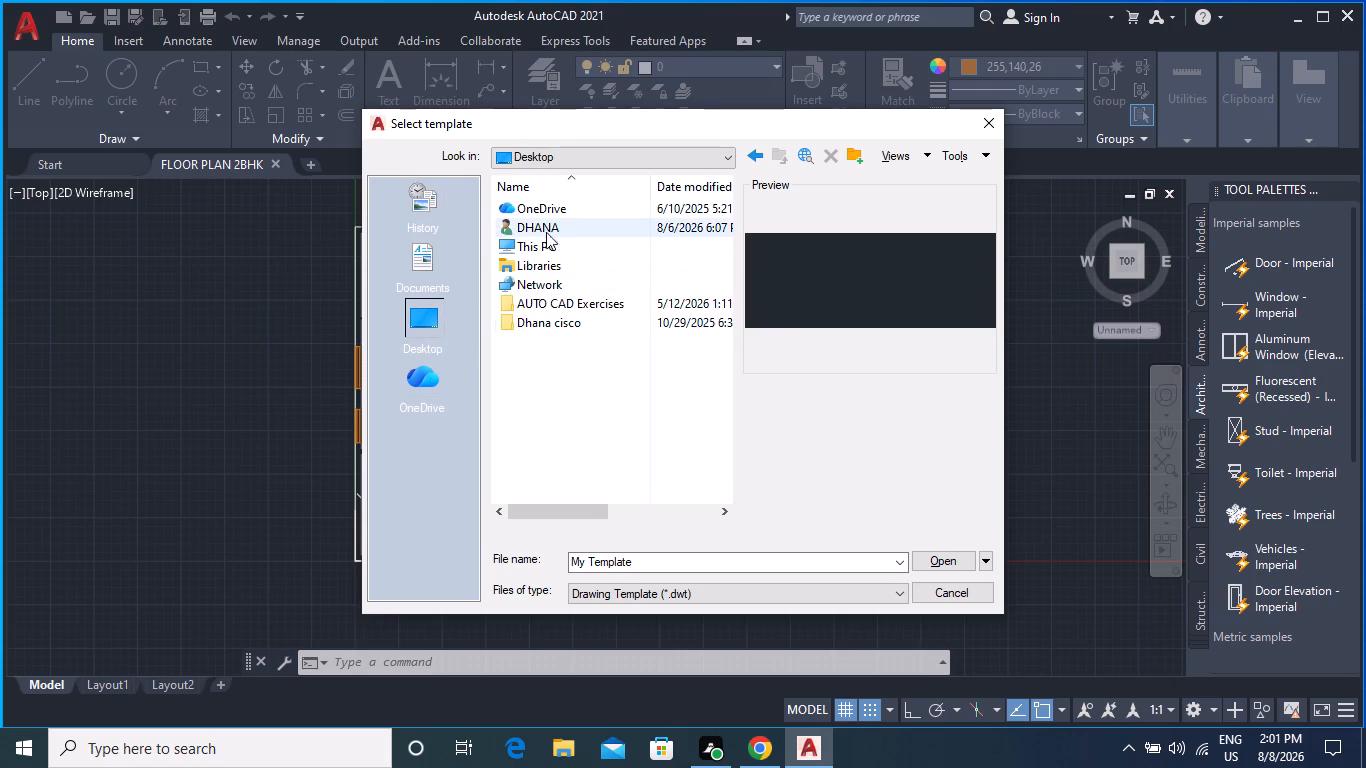
double_click(543, 252)
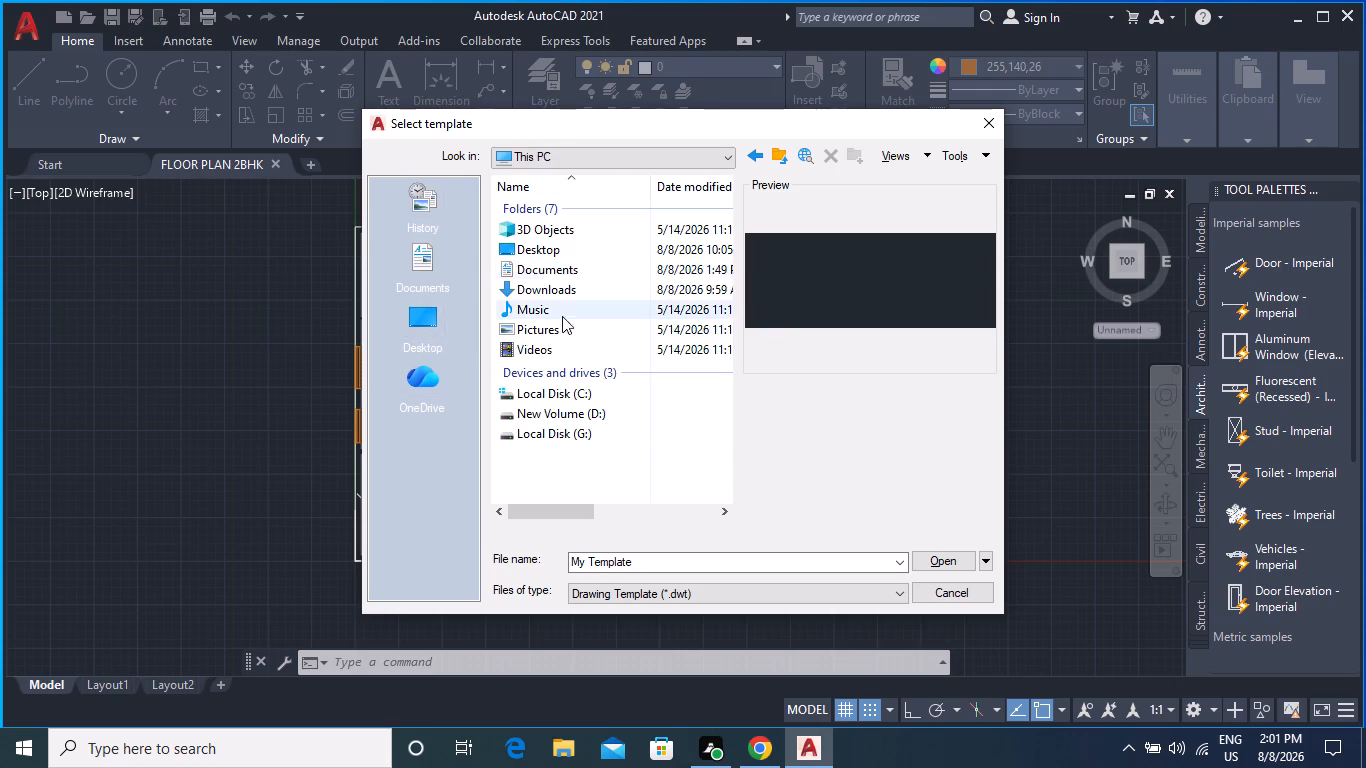
double_click(560, 298)
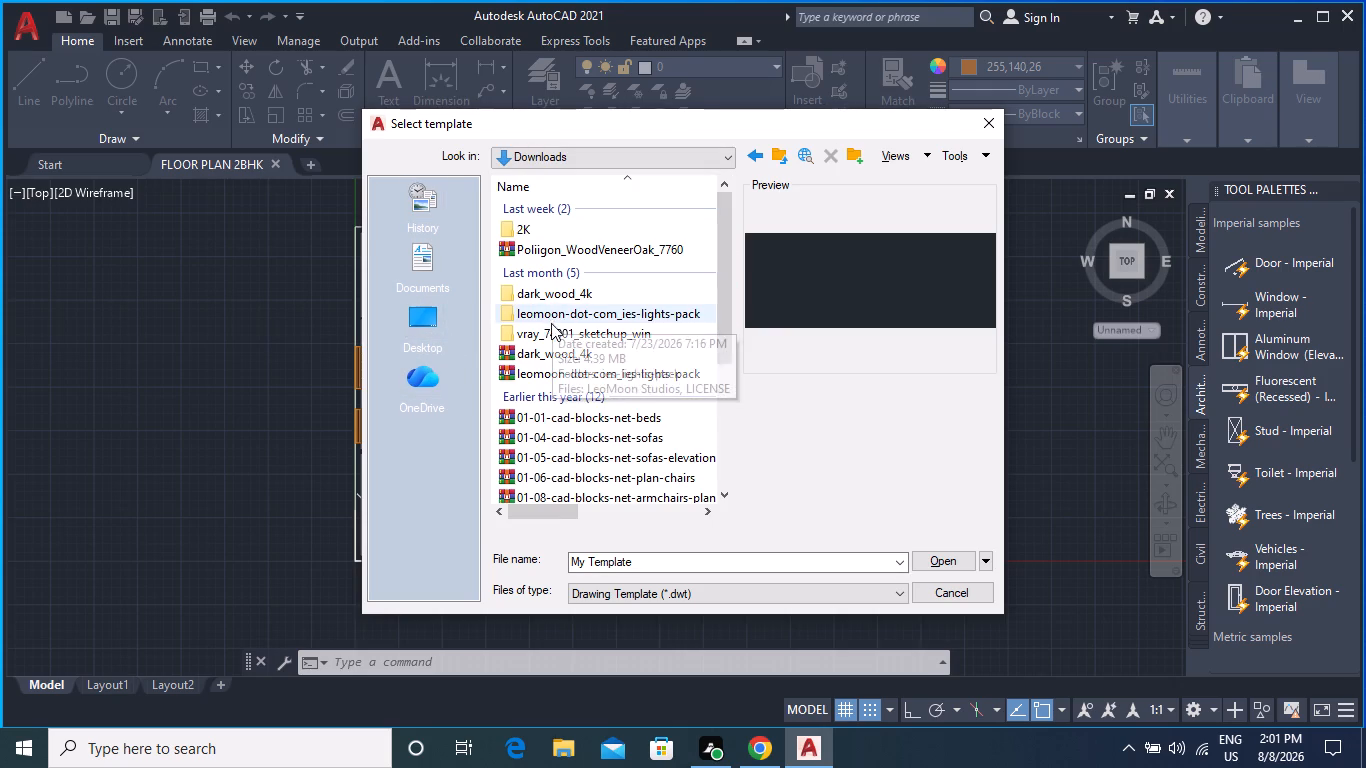
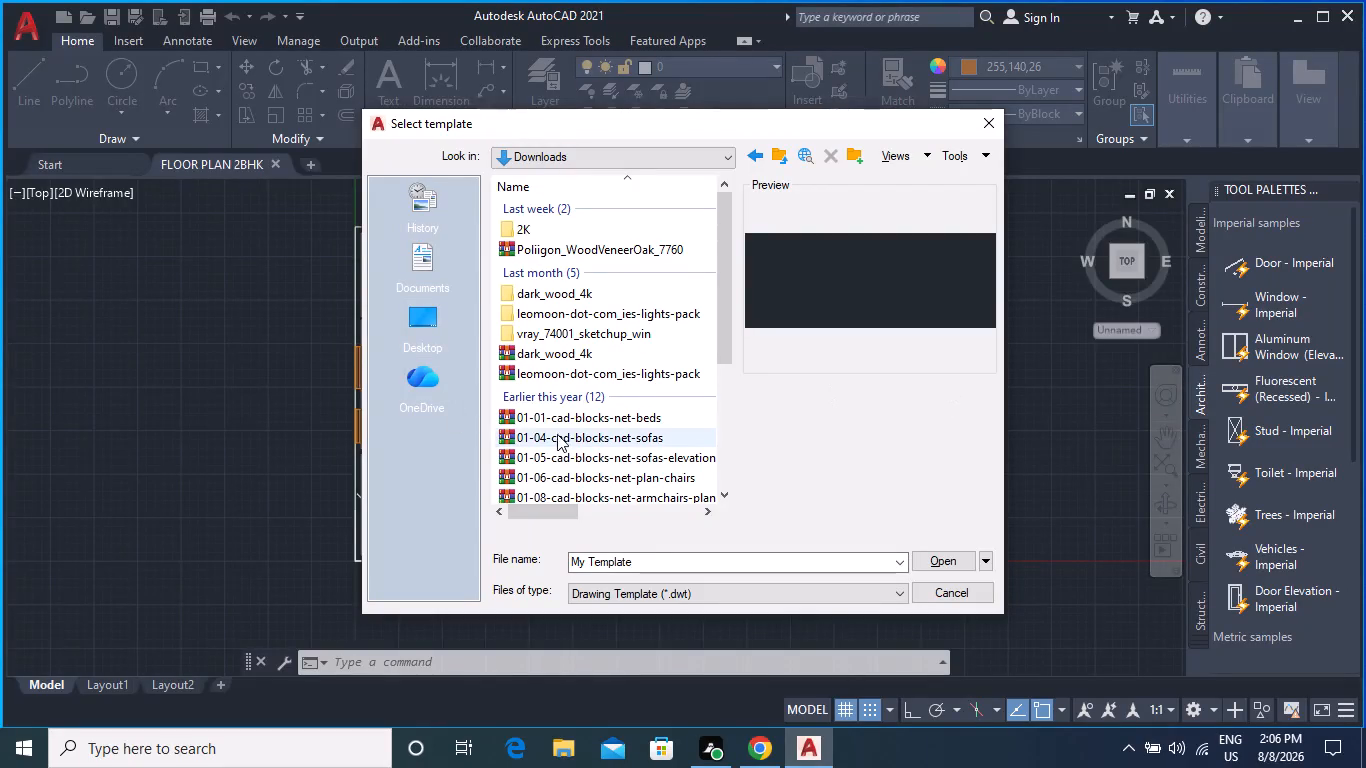
Look inside the 03-01-cad-blocks-net-cars archive in Downloads for usable files, and go back to the Downloads folder.
scroll(637, 472, down, 2)
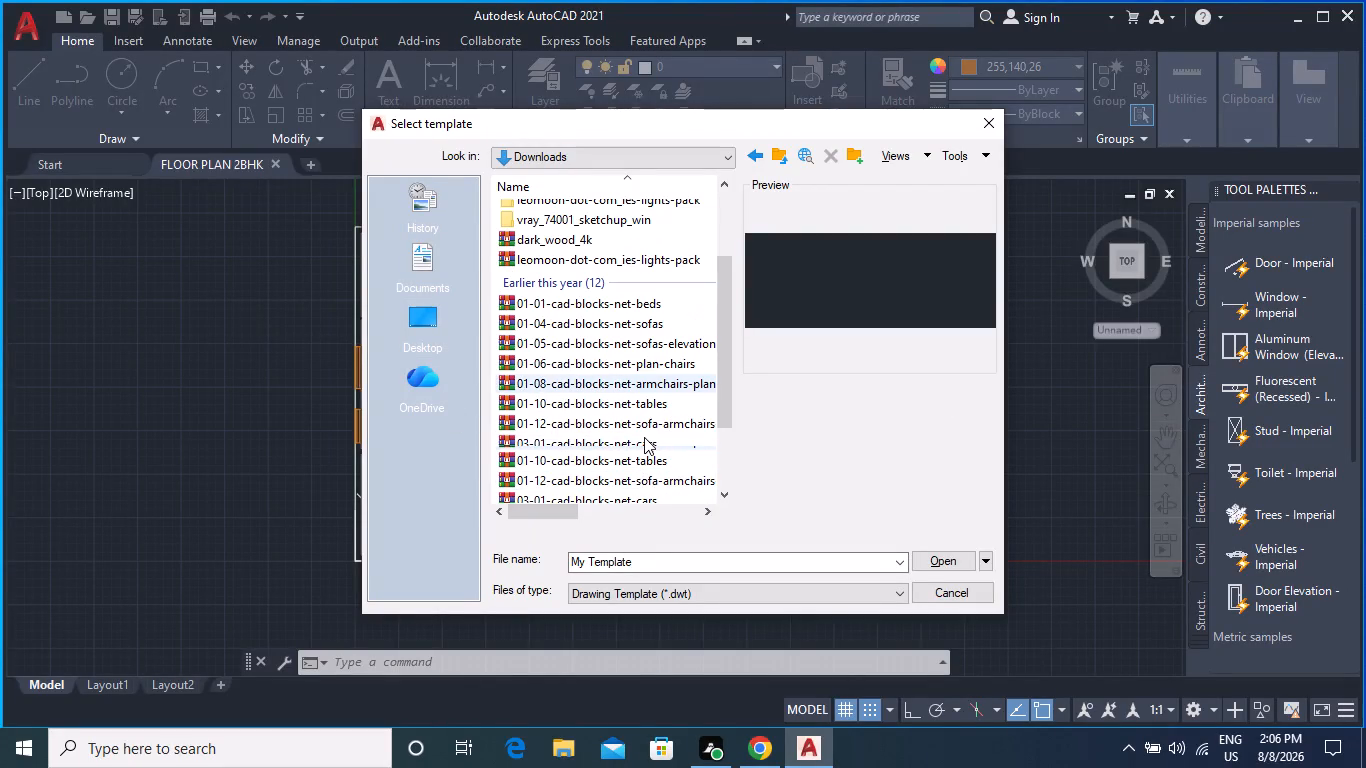
scroll(639, 446, down, 1)
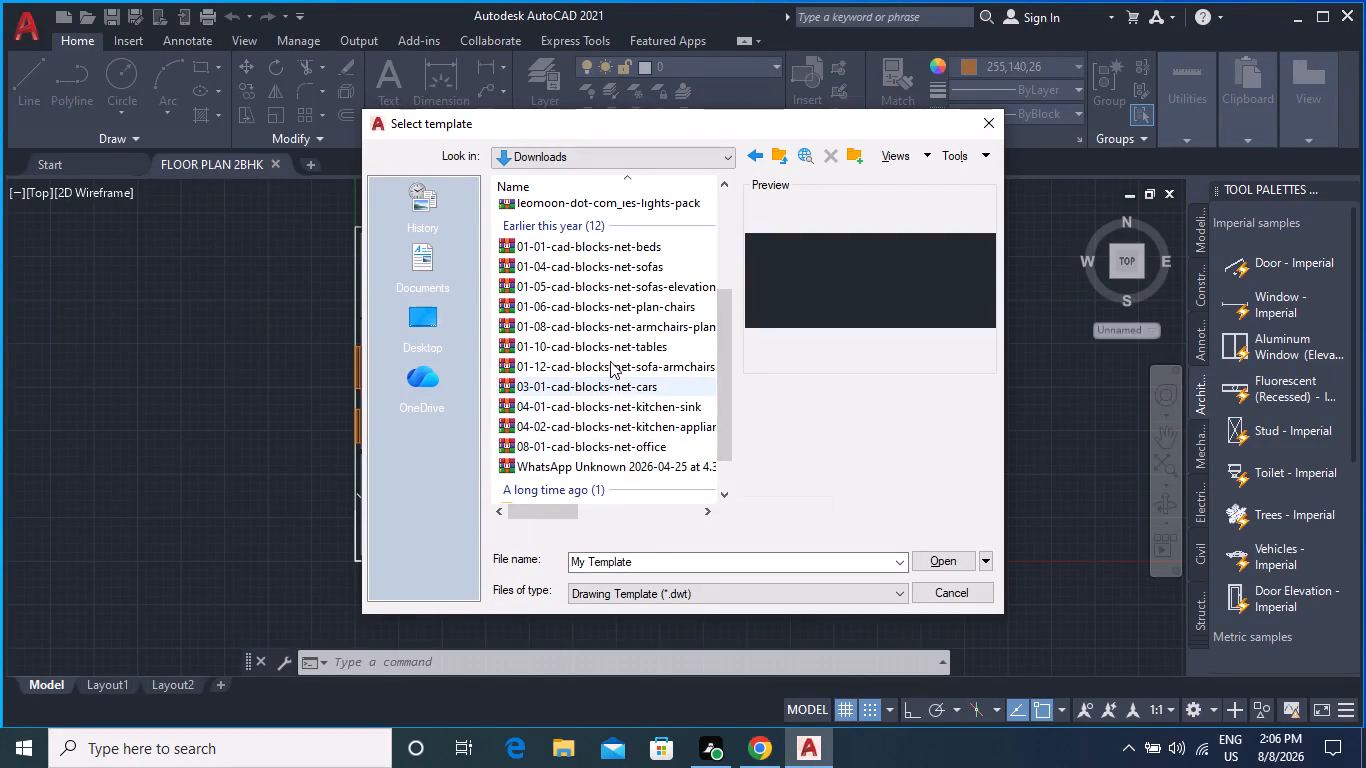
click(651, 383)
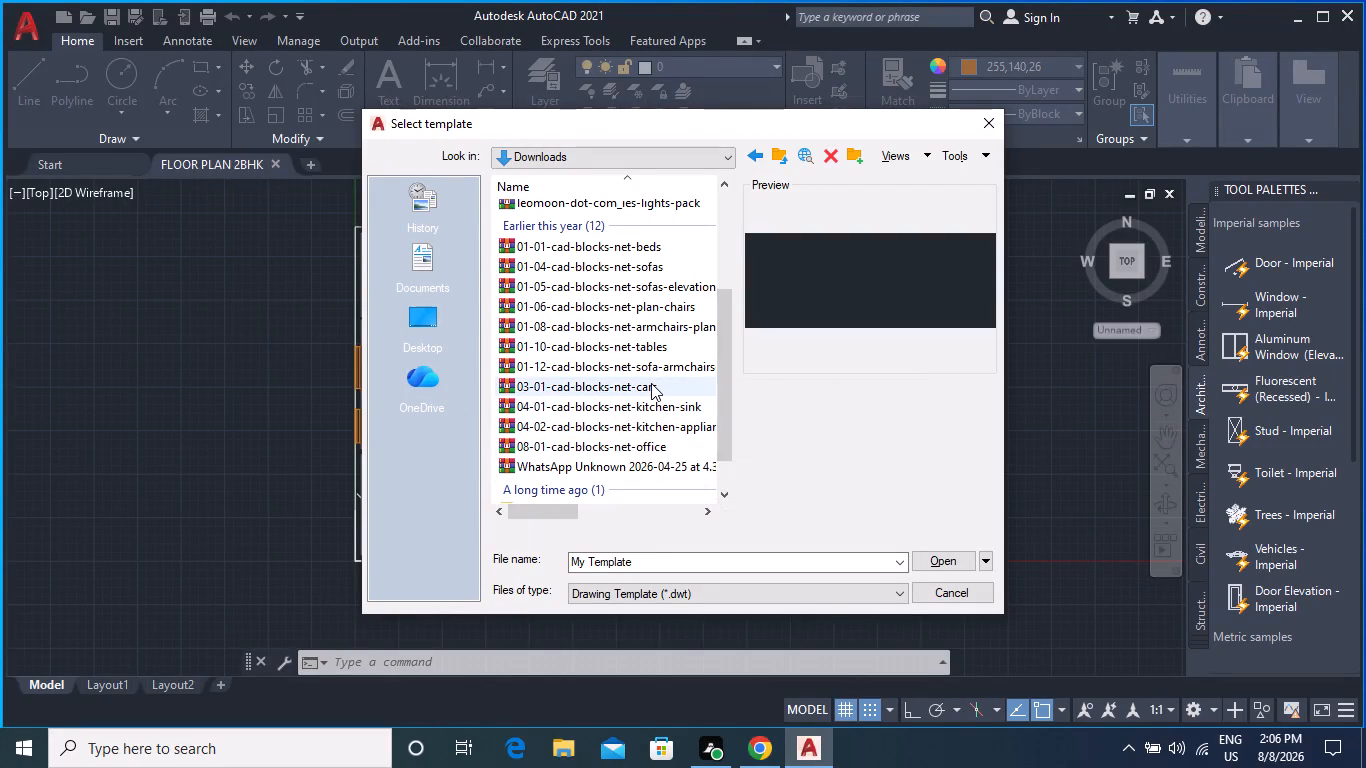
double_click(651, 383)
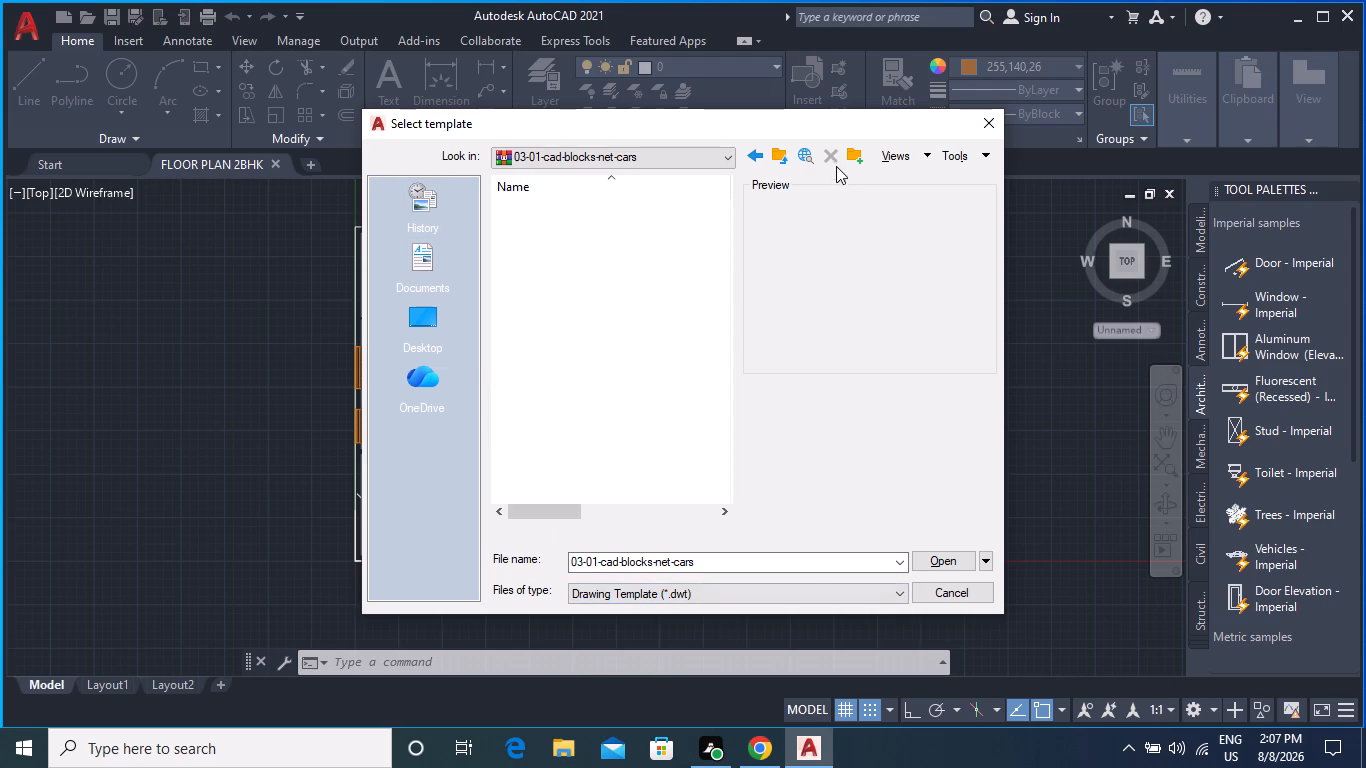
click(755, 159)
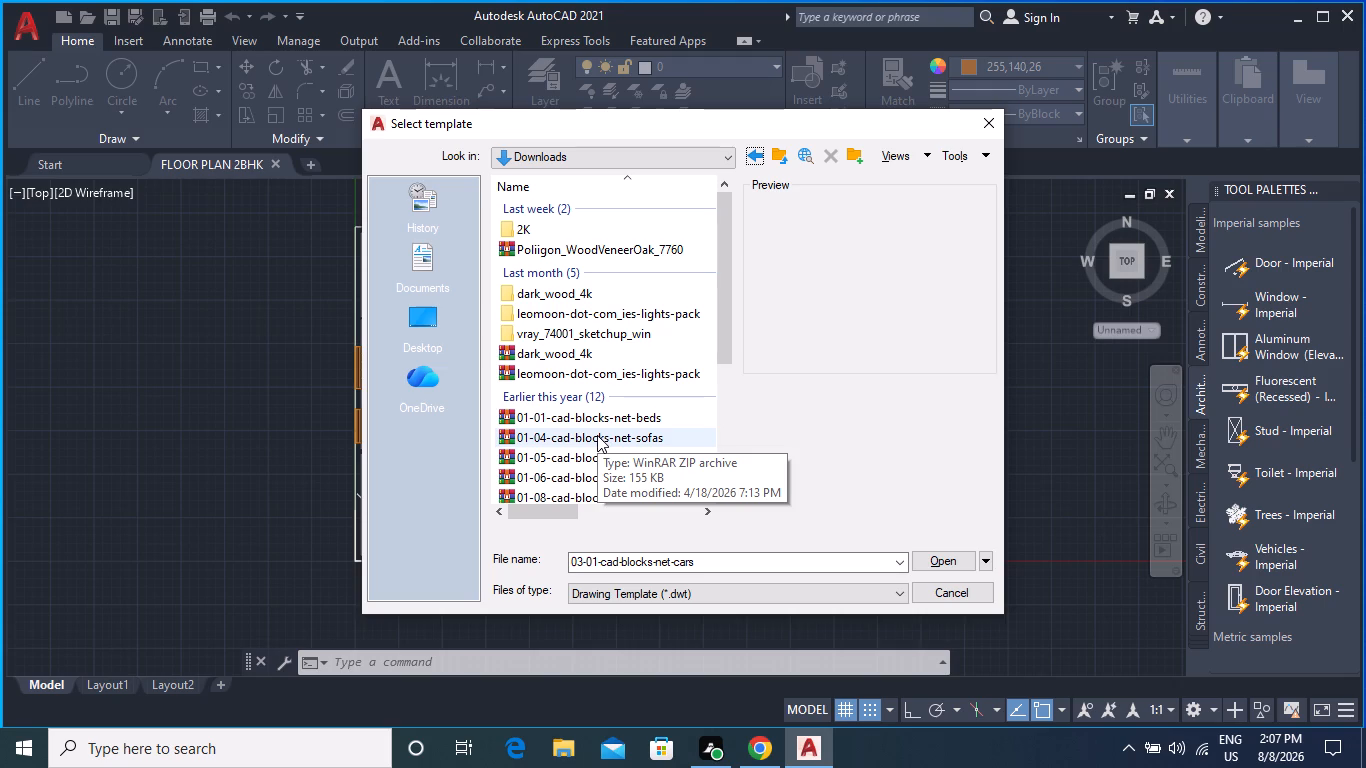
Try to extract the 03-01-cad-blocks-net-cars archive directly into the Downloads folder.
scroll(616, 455, down, 1)
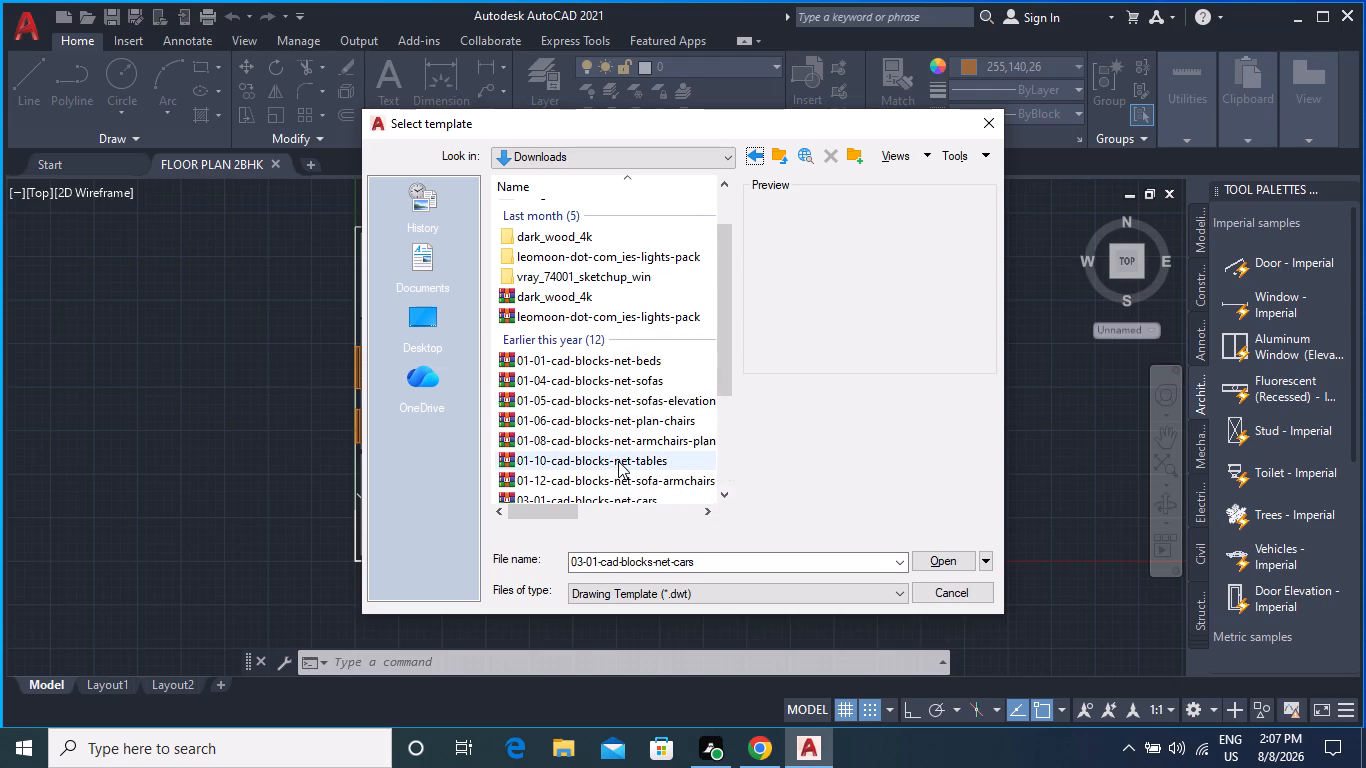
scroll(627, 448, down, 1)
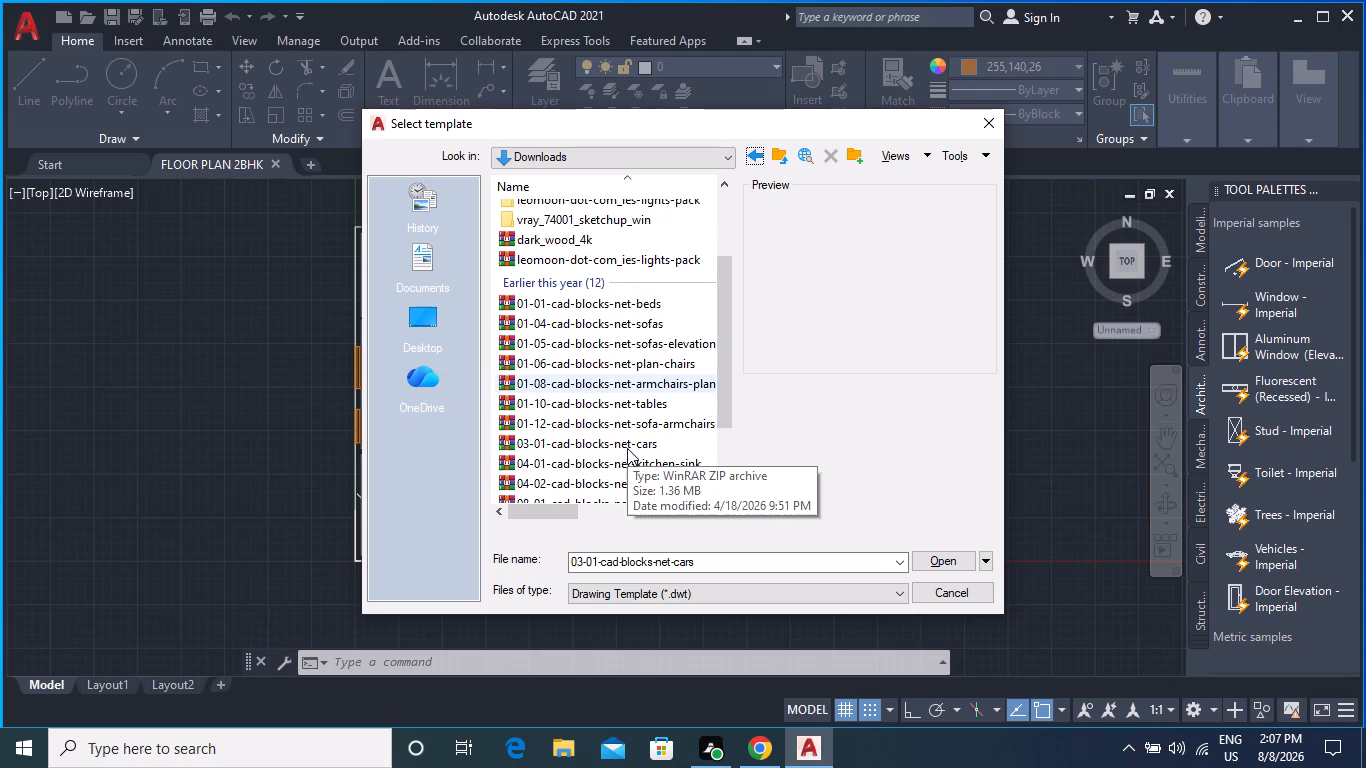
click(627, 447)
right_click(627, 447)
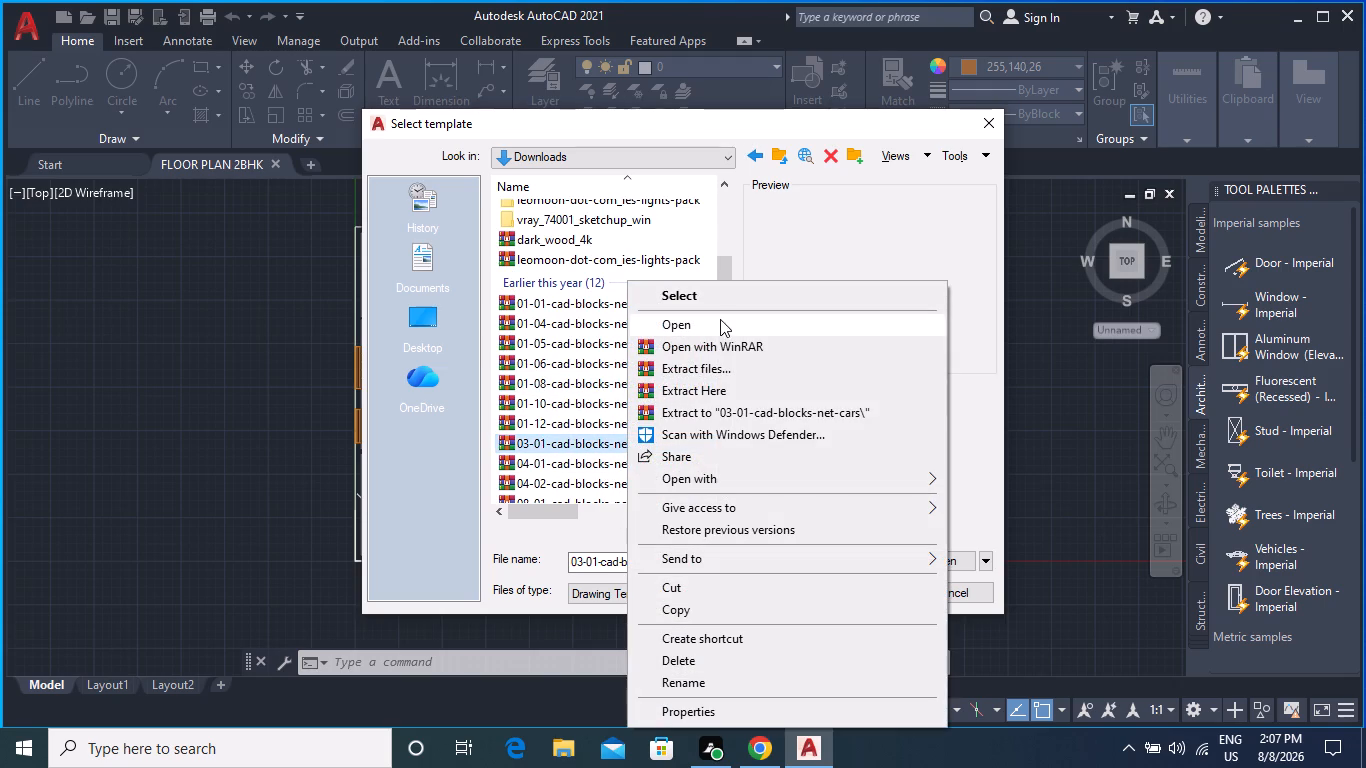
click(729, 381)
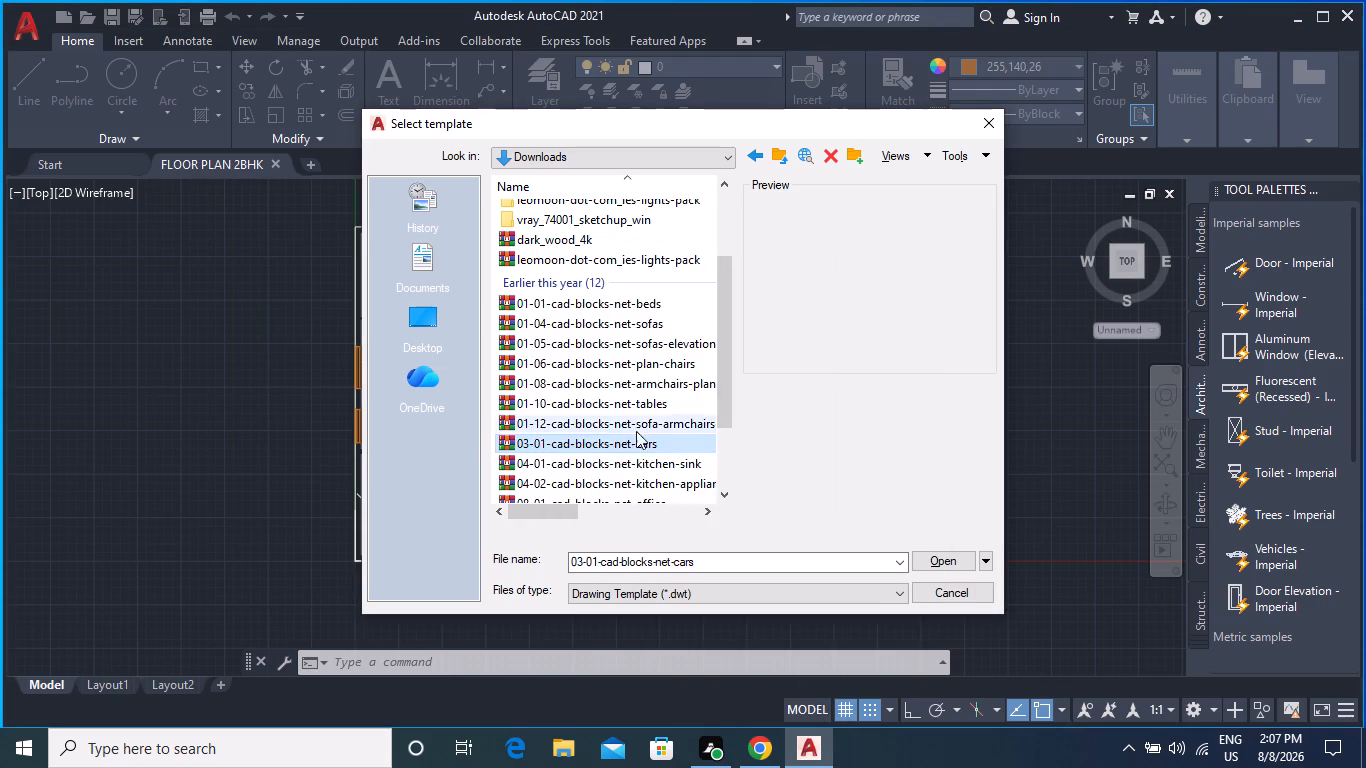
Check the Downloads list and the contents of the 01-04-cad-blocks-net-sofas archive for usable drawing files, and return to Downloads.
scroll(629, 447, down, 2)
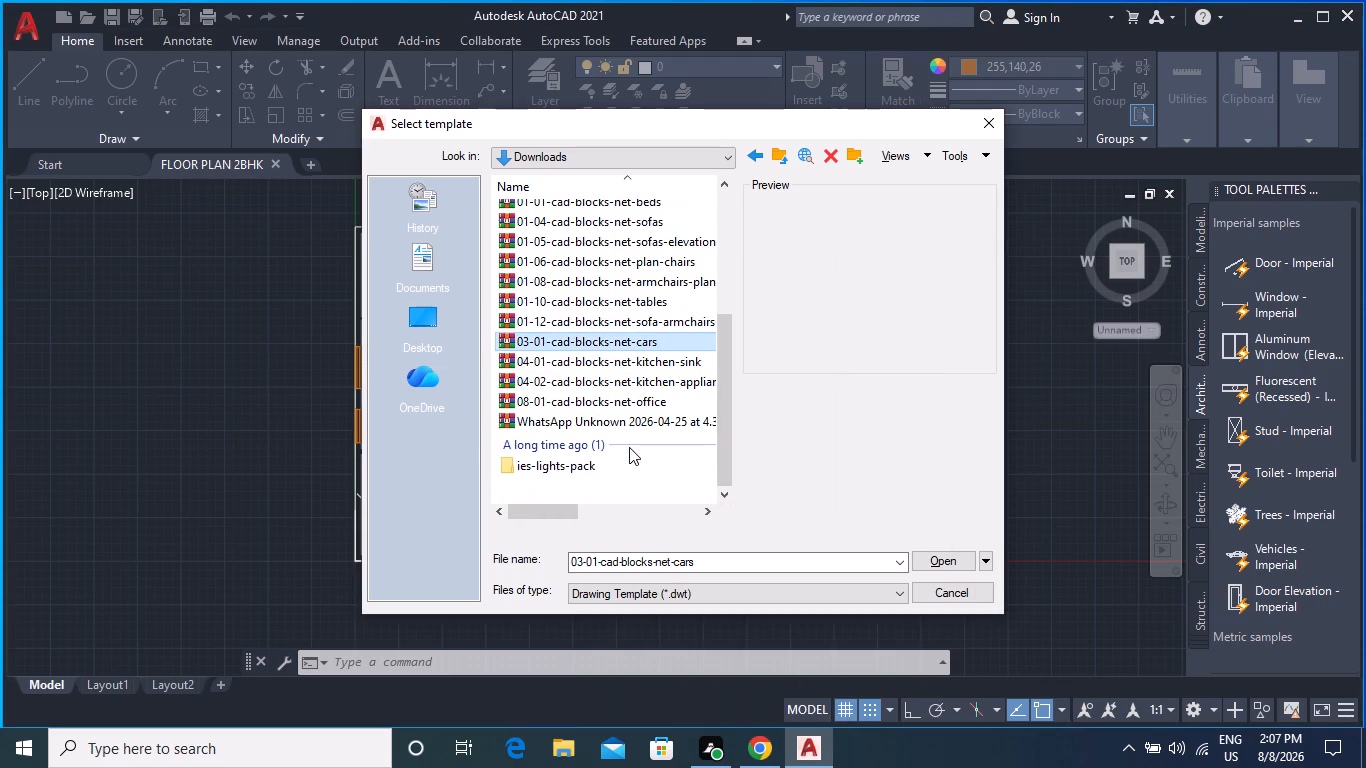
scroll(629, 447, down, 2)
scroll(622, 431, up, 2)
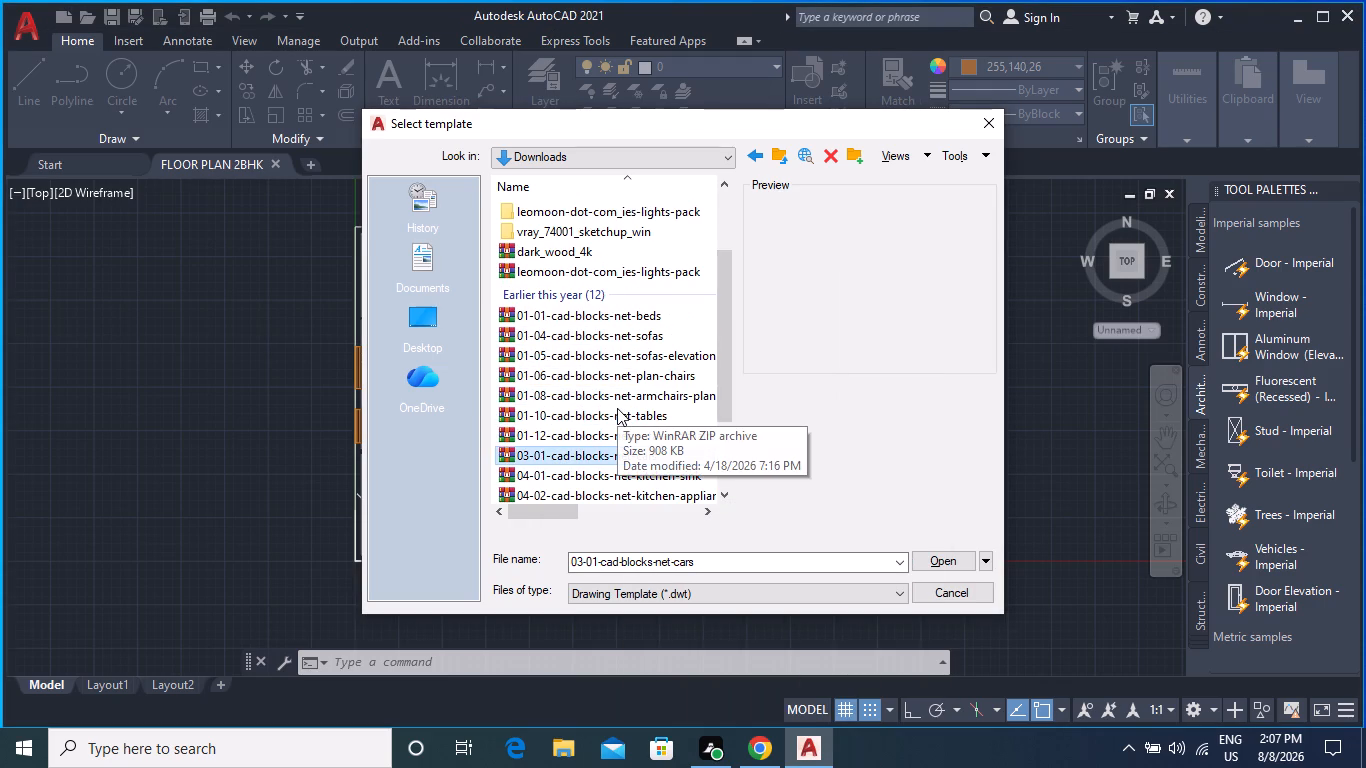
scroll(617, 408, down, 1)
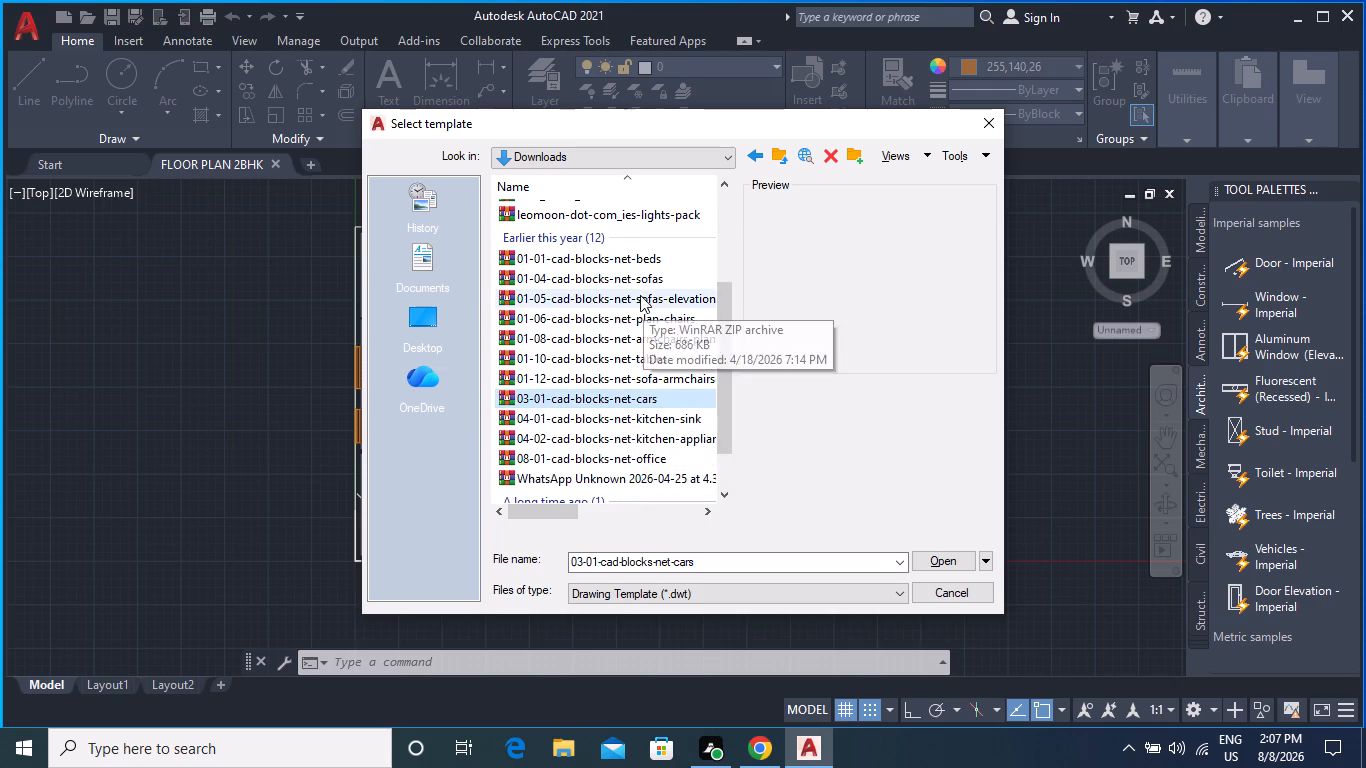
double_click(635, 275)
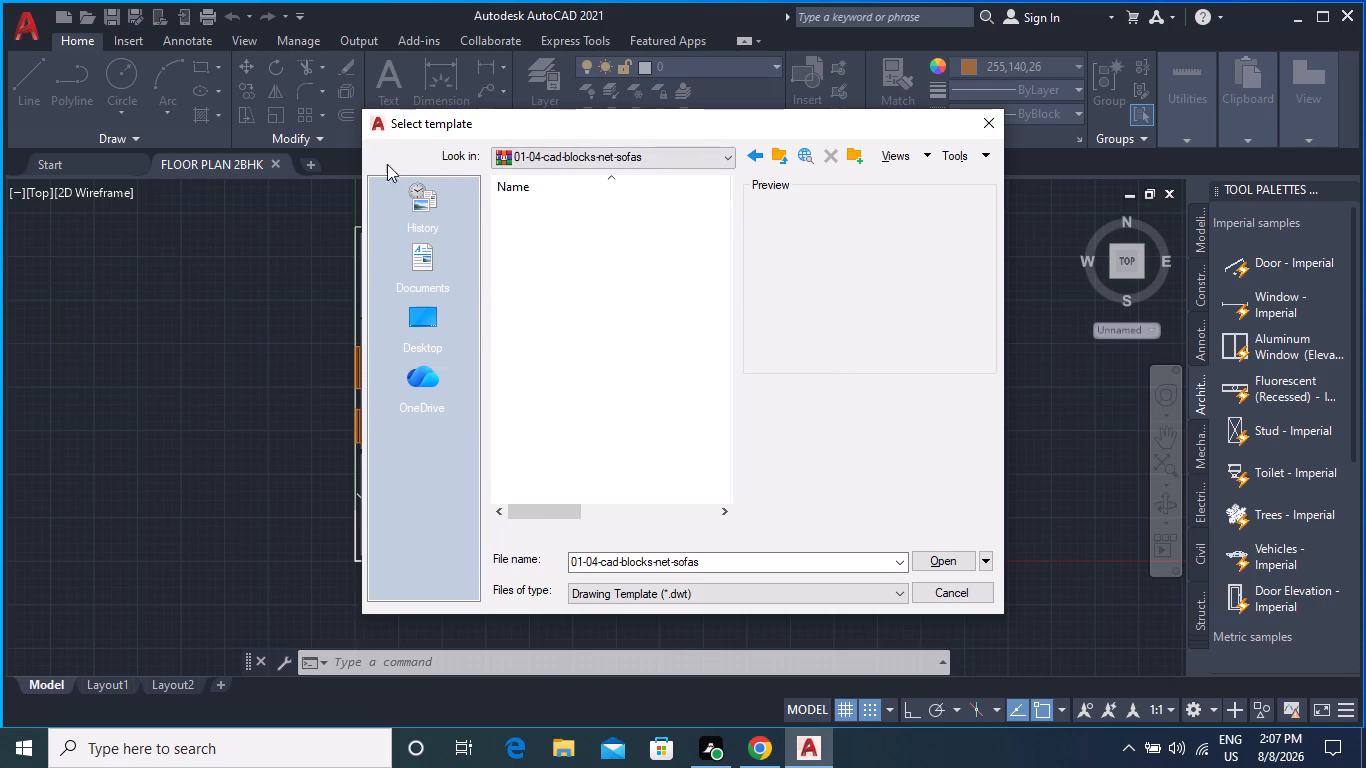
click(754, 156)
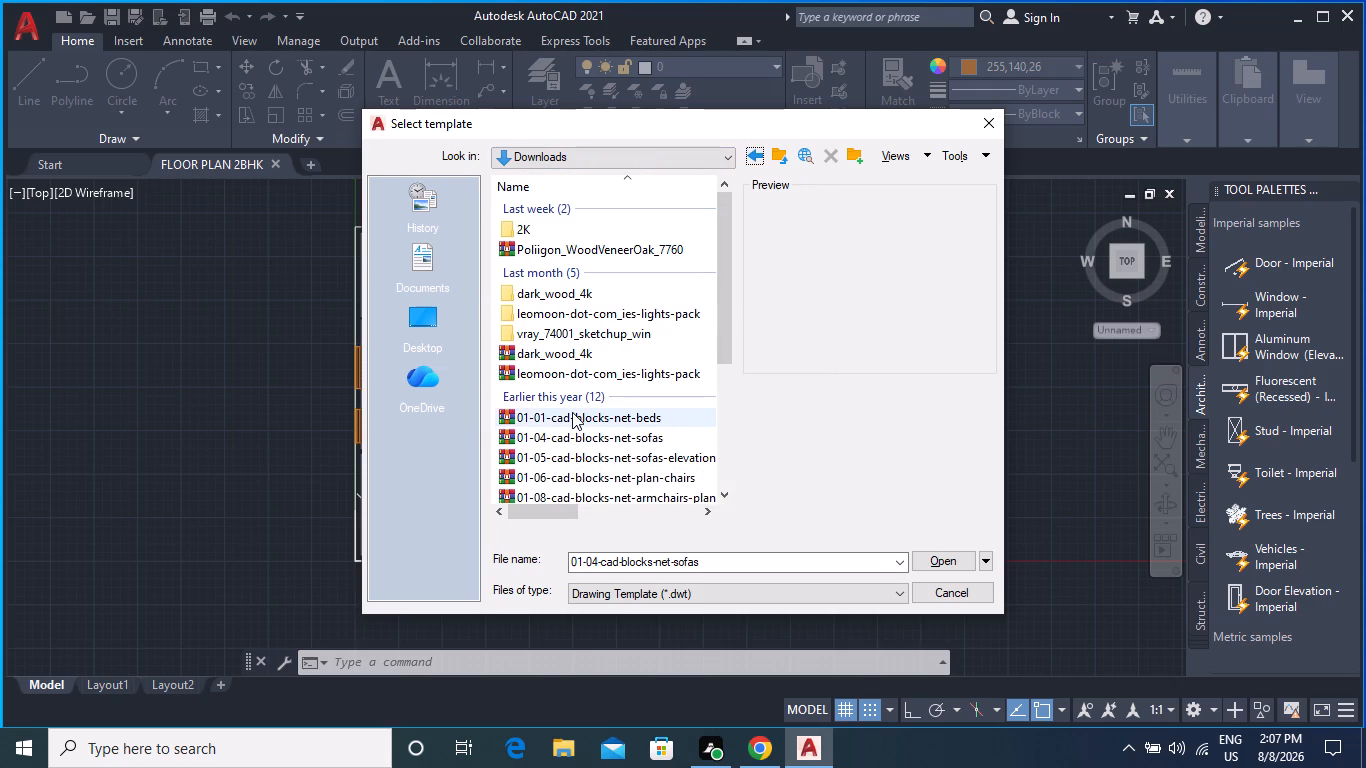
scroll(618, 467, down, 2)
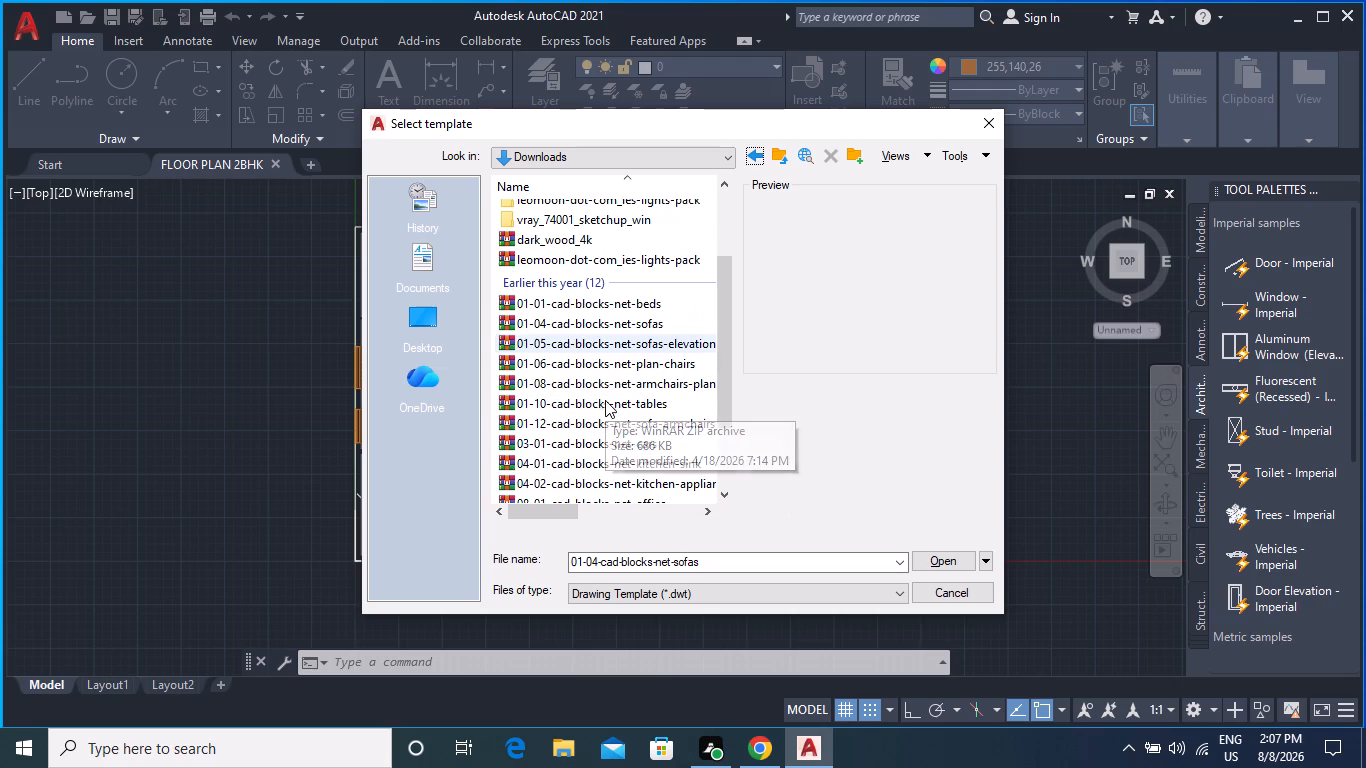
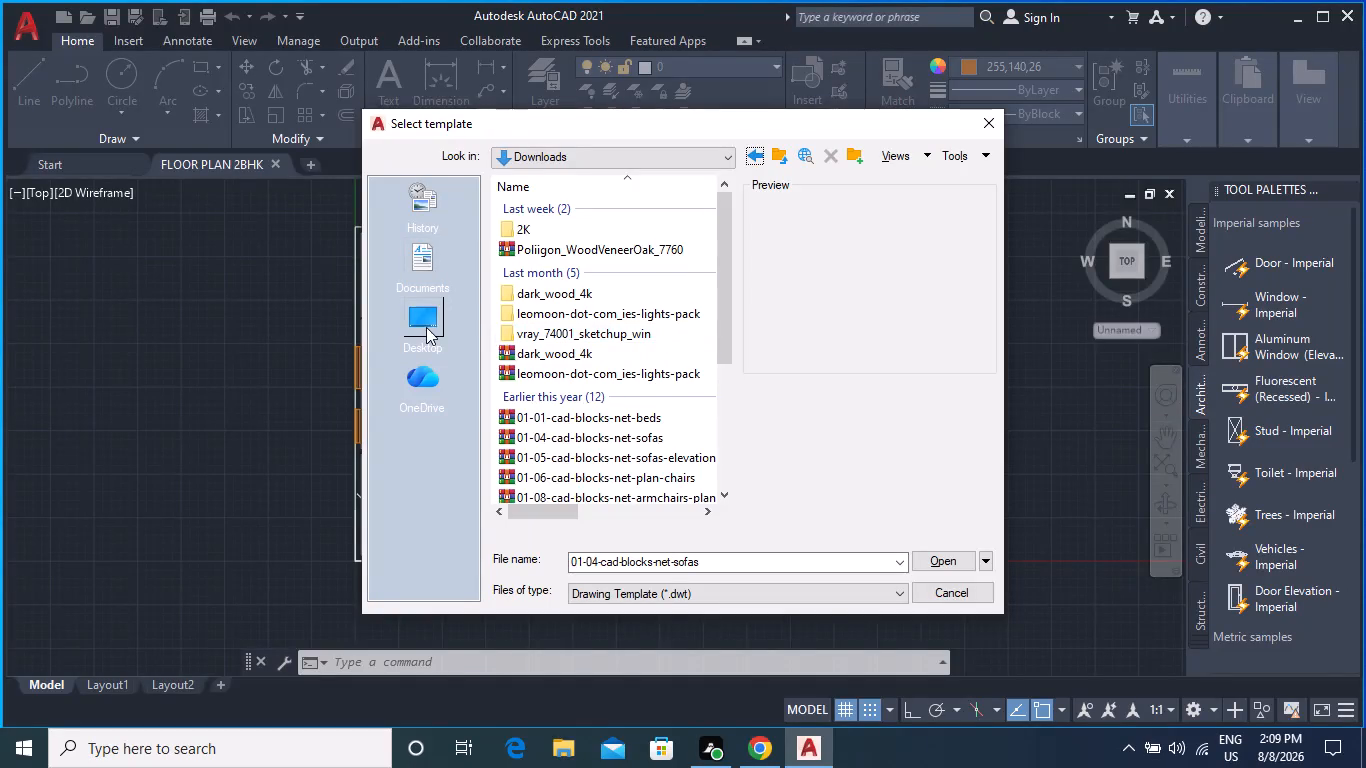
Look through the Desktop, Documents, History and OneDrive locations for usable block files, and go back to Downloads.
click(426, 327)
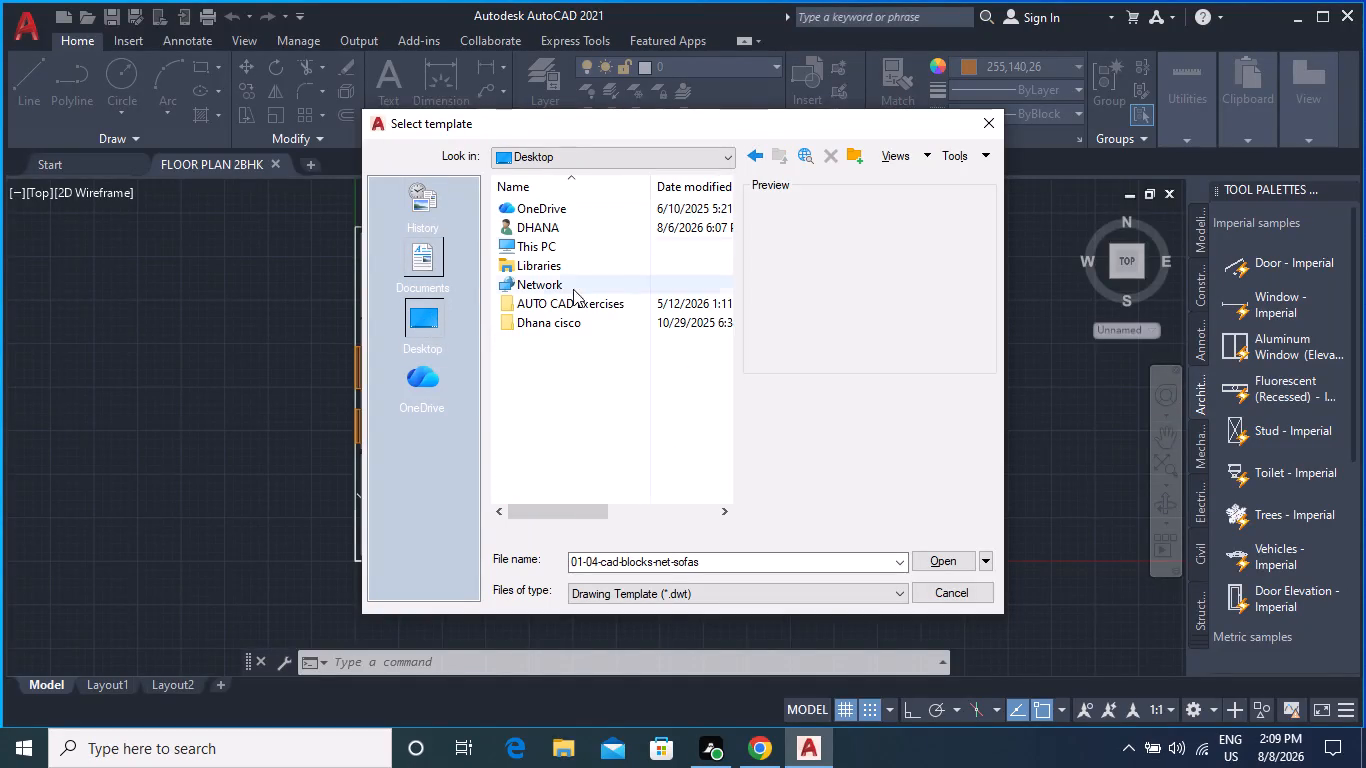
click(450, 276)
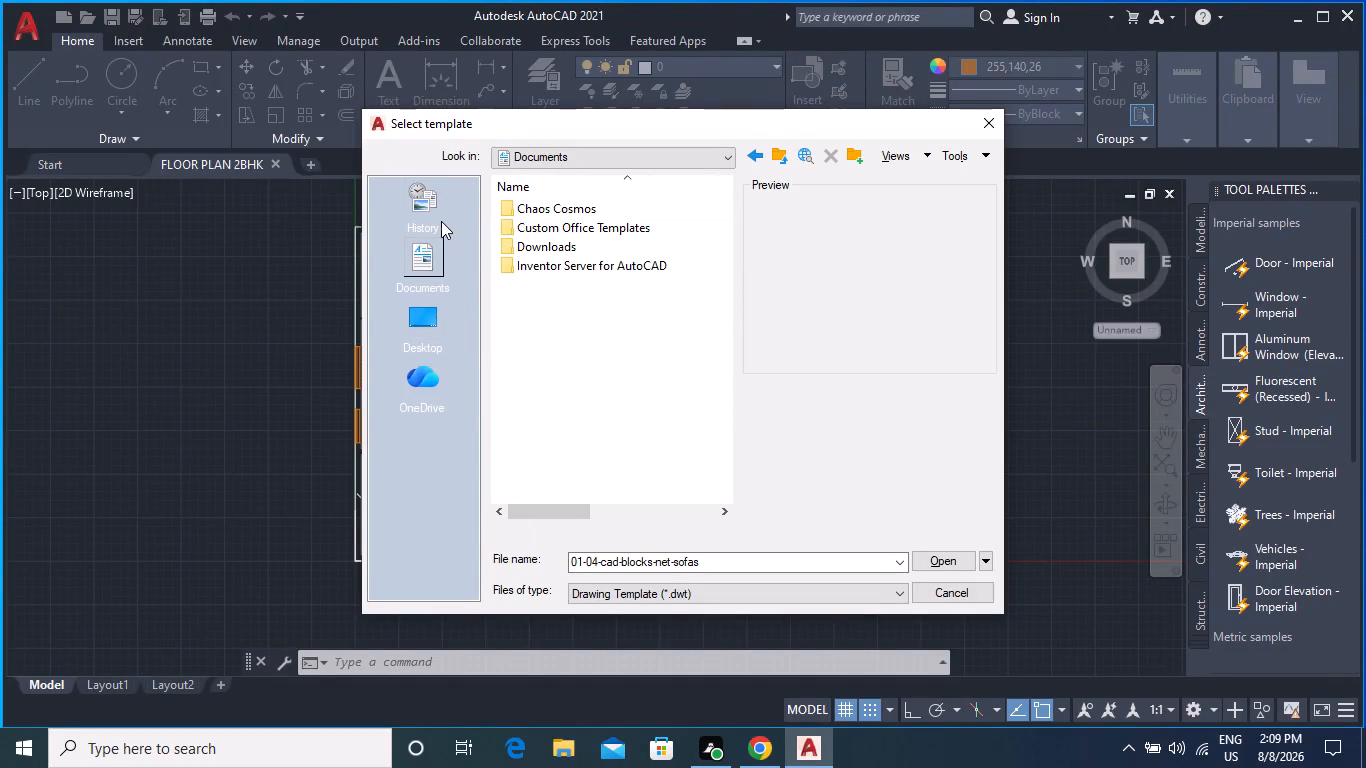
click(441, 221)
click(418, 368)
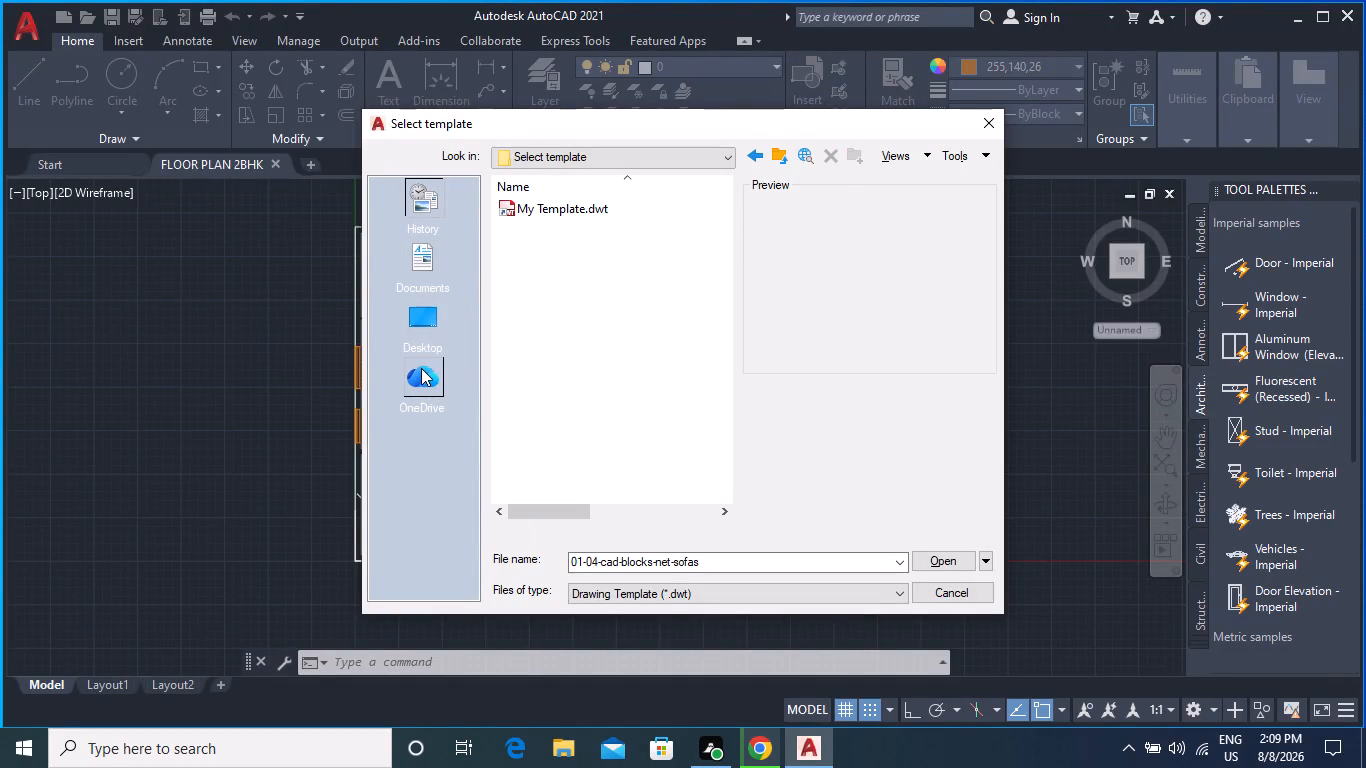
double_click(756, 150)
double_click(756, 150)
click(756, 150)
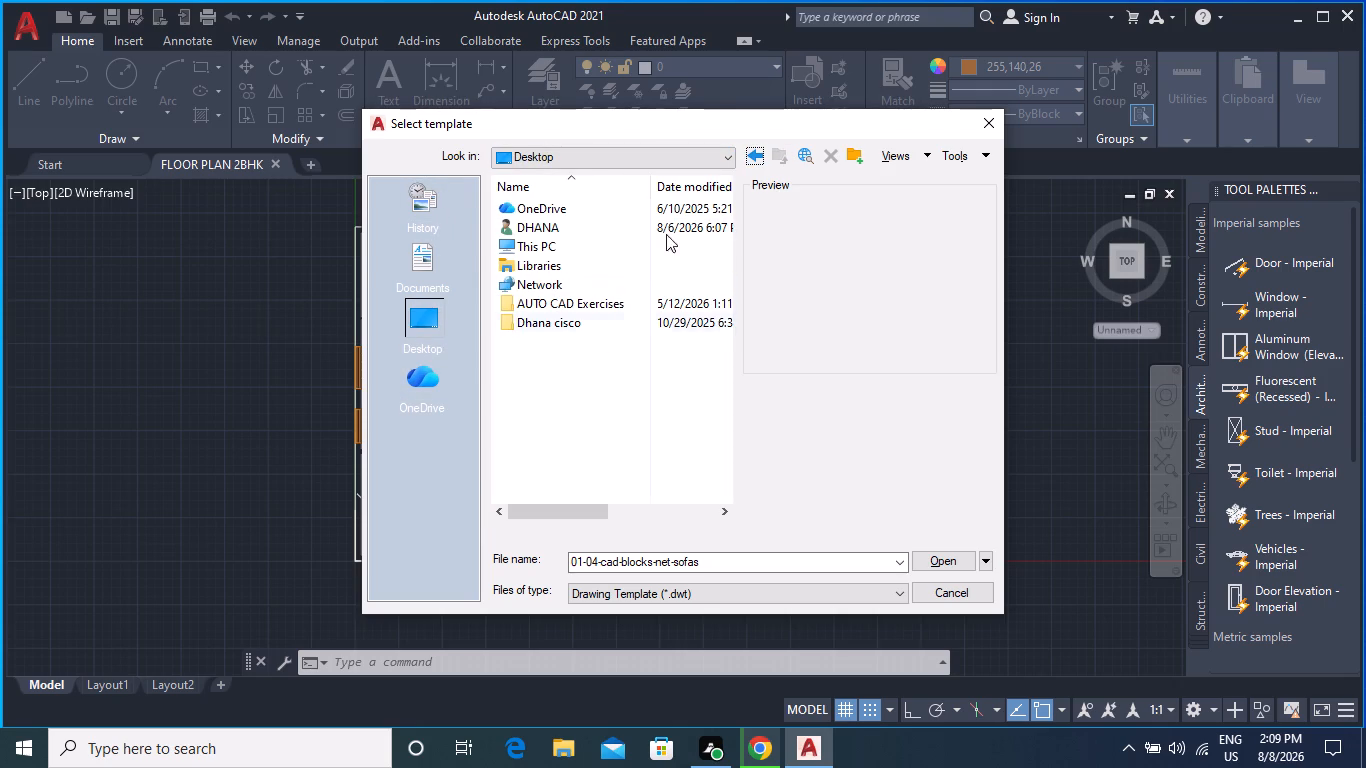
click(753, 160)
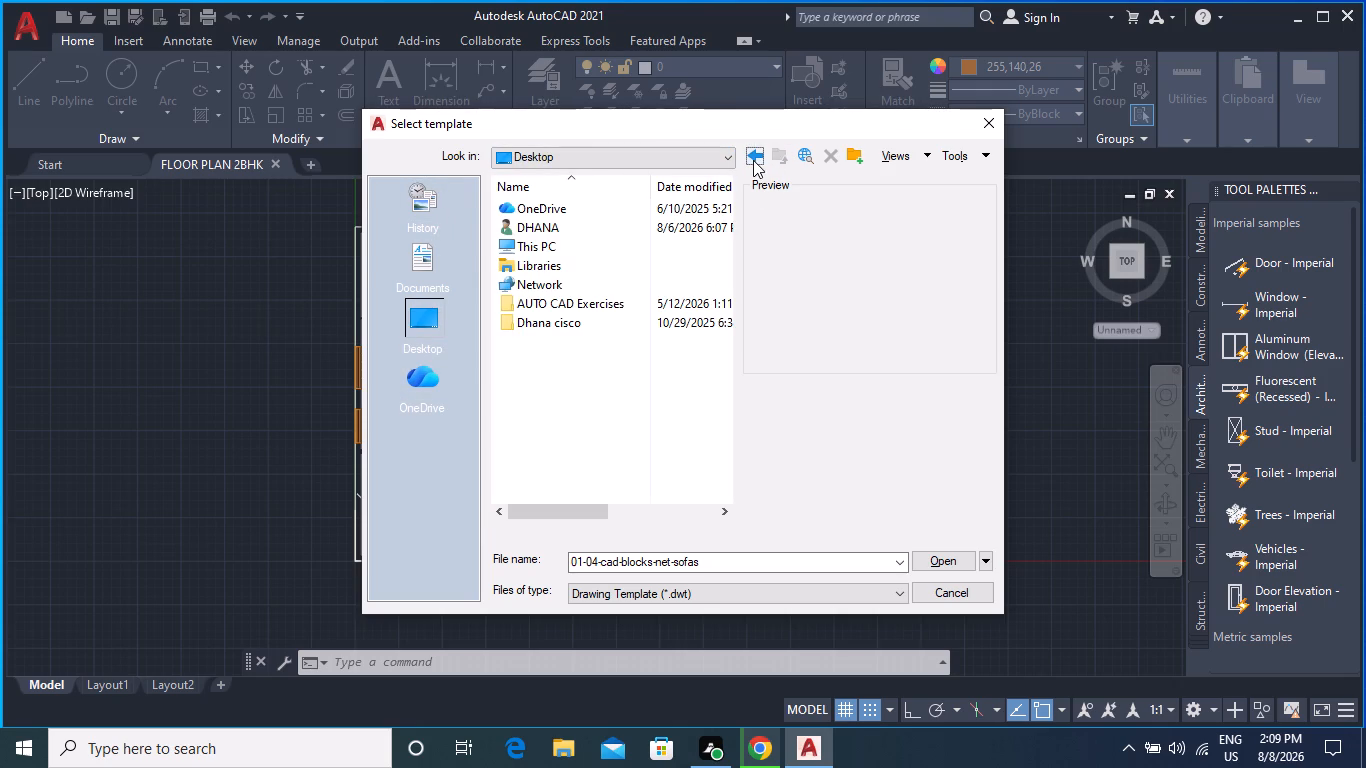
click(753, 160)
scroll(605, 270, up, 5)
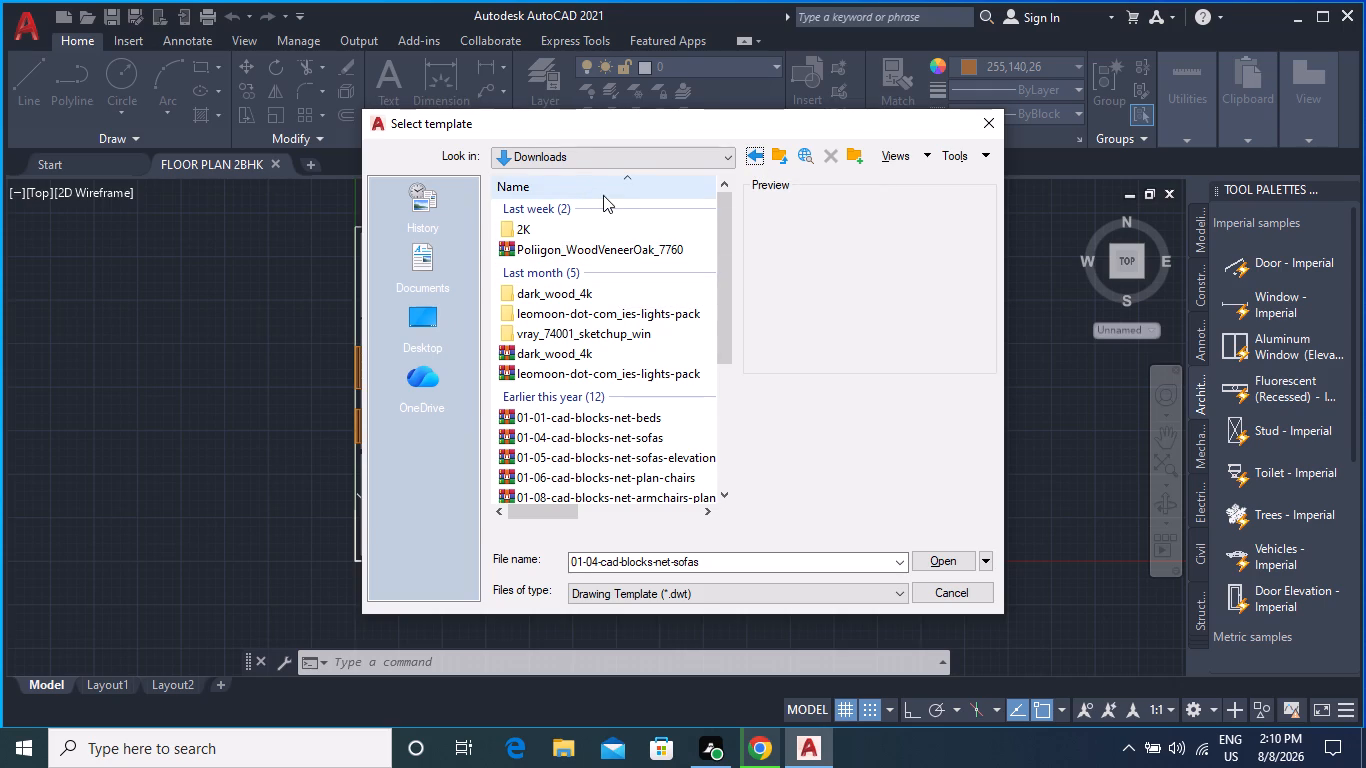
Look inside the dark_wood_4k archive from Downloads in WinRAR, and return to the template selection.
right_click(620, 198)
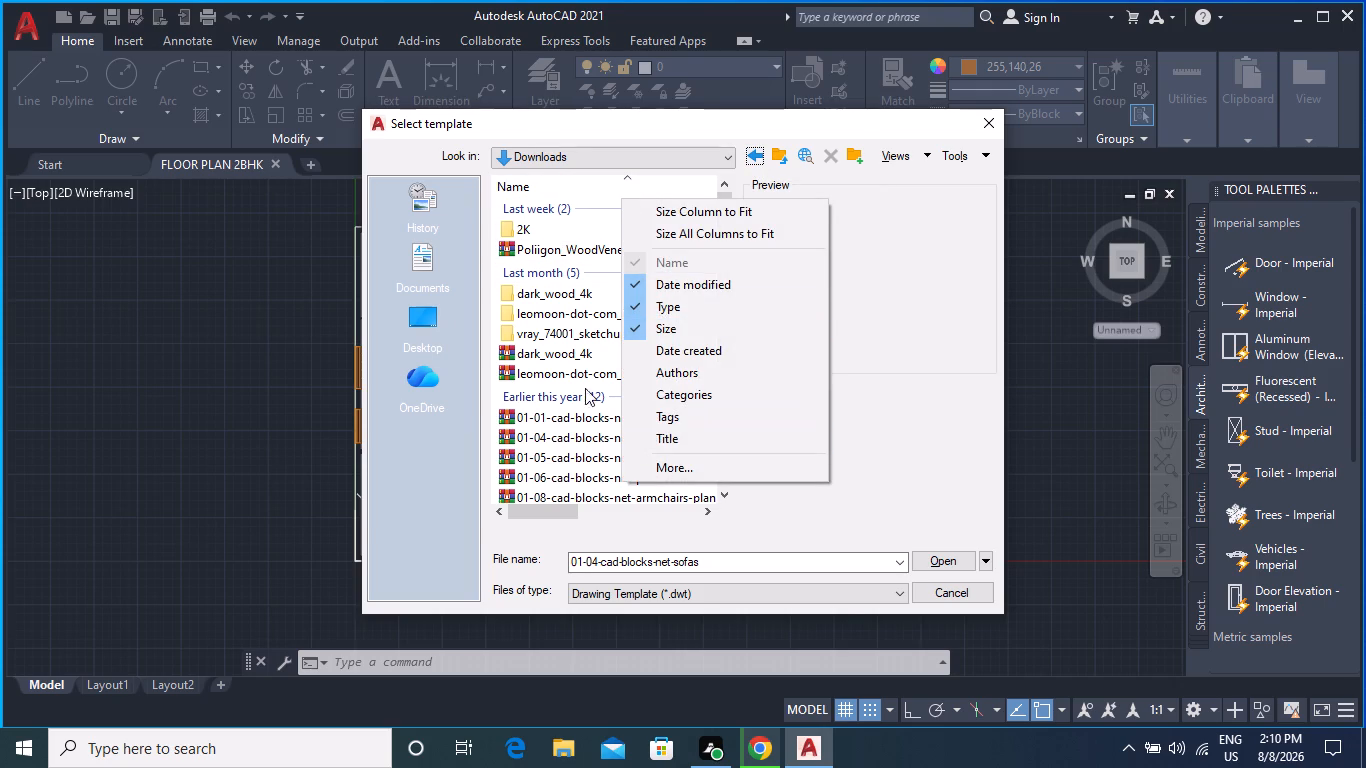
right_click(571, 345)
right_click(592, 354)
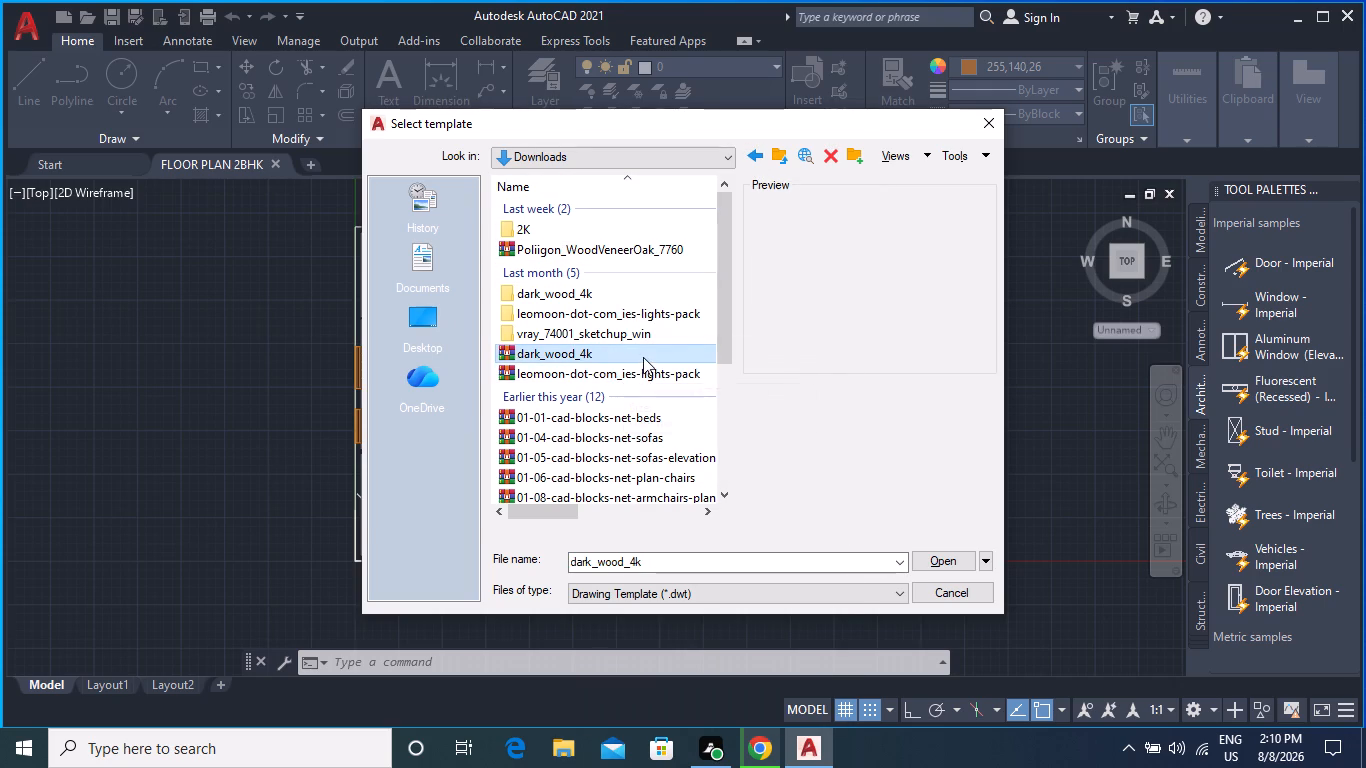
right_click(776, 339)
right_click(778, 342)
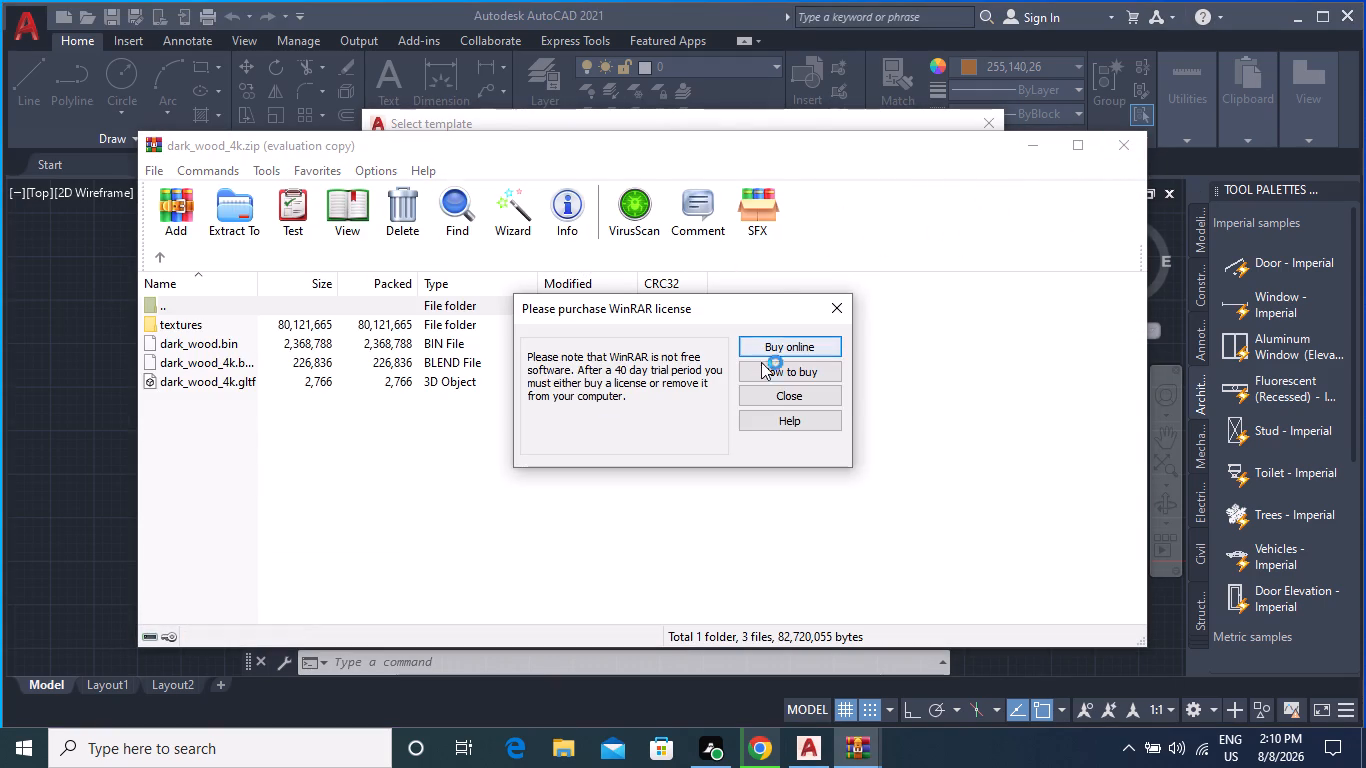
click(833, 312)
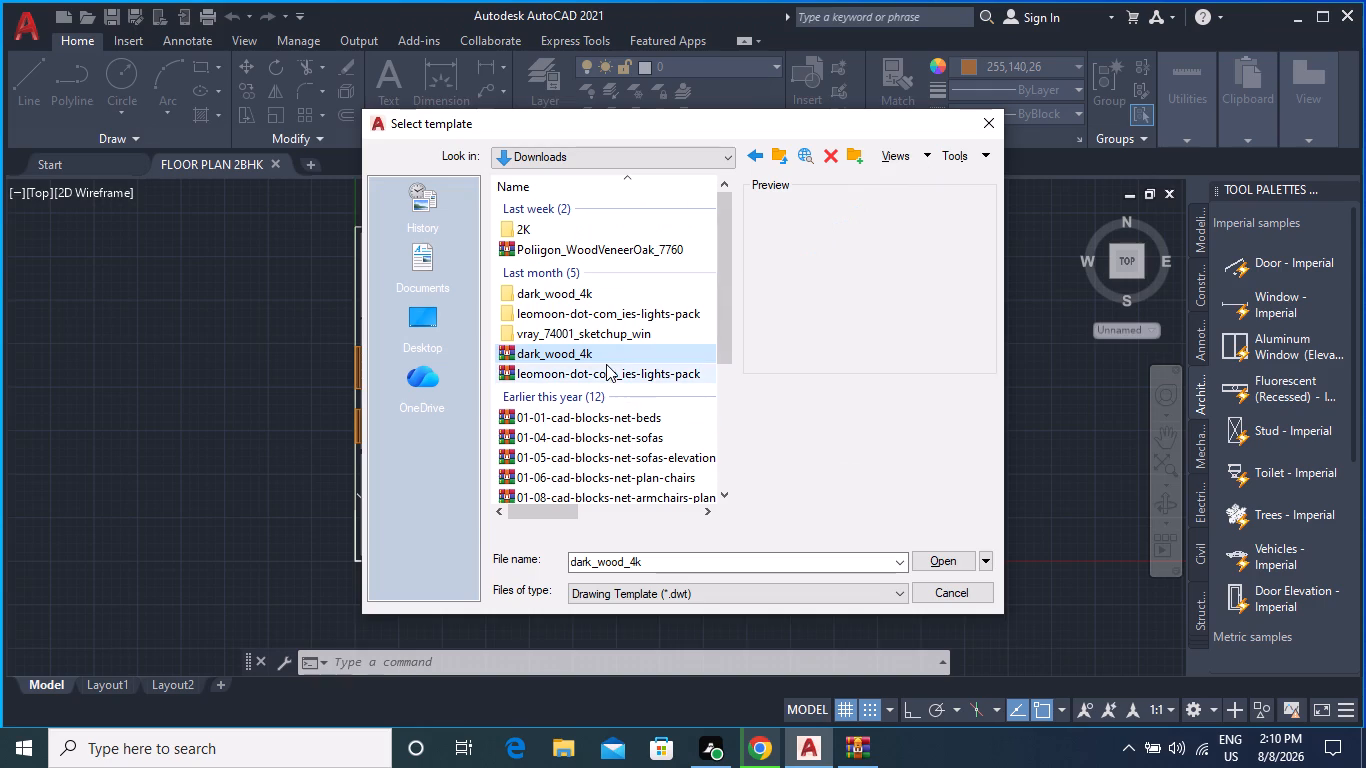
Check the Downloads list again, reach Downloads through This PC, and leave the template selection without opening a file.
scroll(606, 364, up, 7)
scroll(543, 272, down, 10)
scroll(569, 307, up, 2)
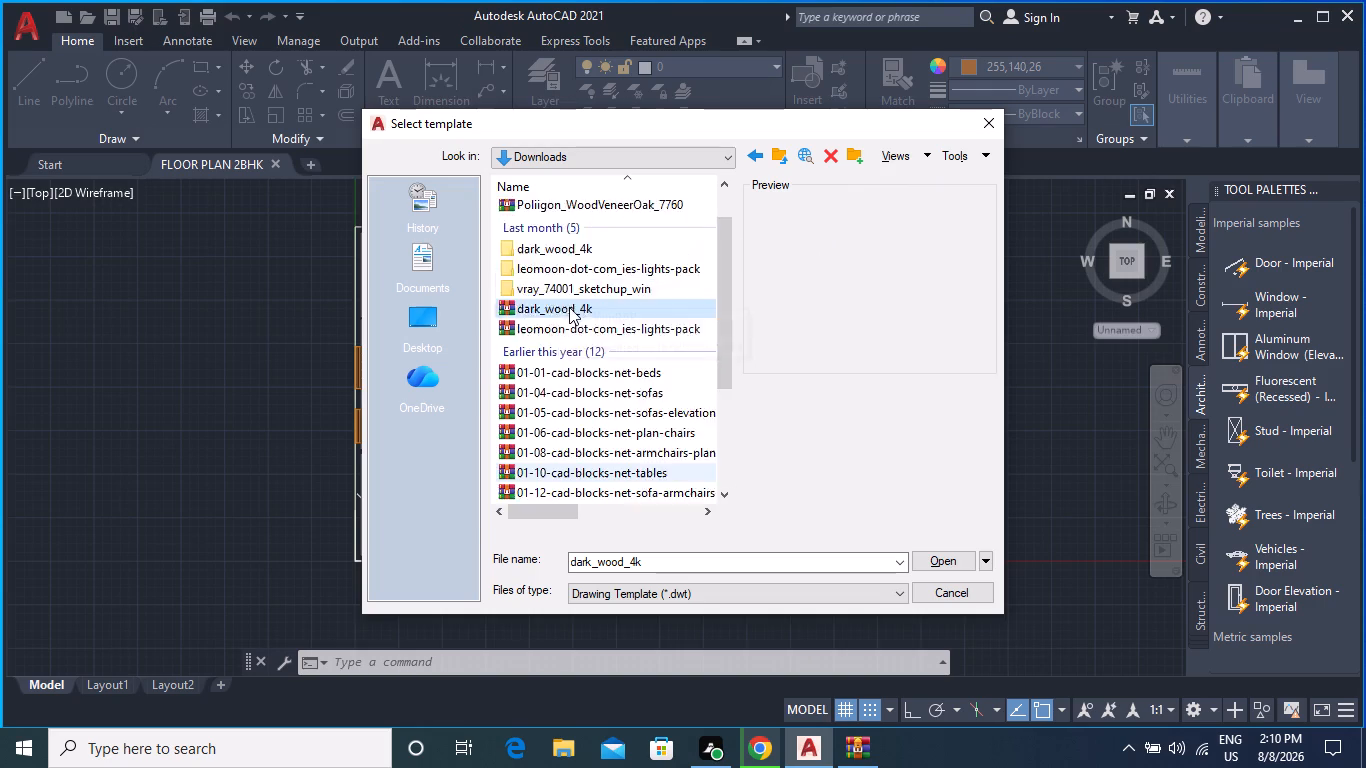
scroll(569, 307, up, 7)
click(547, 151)
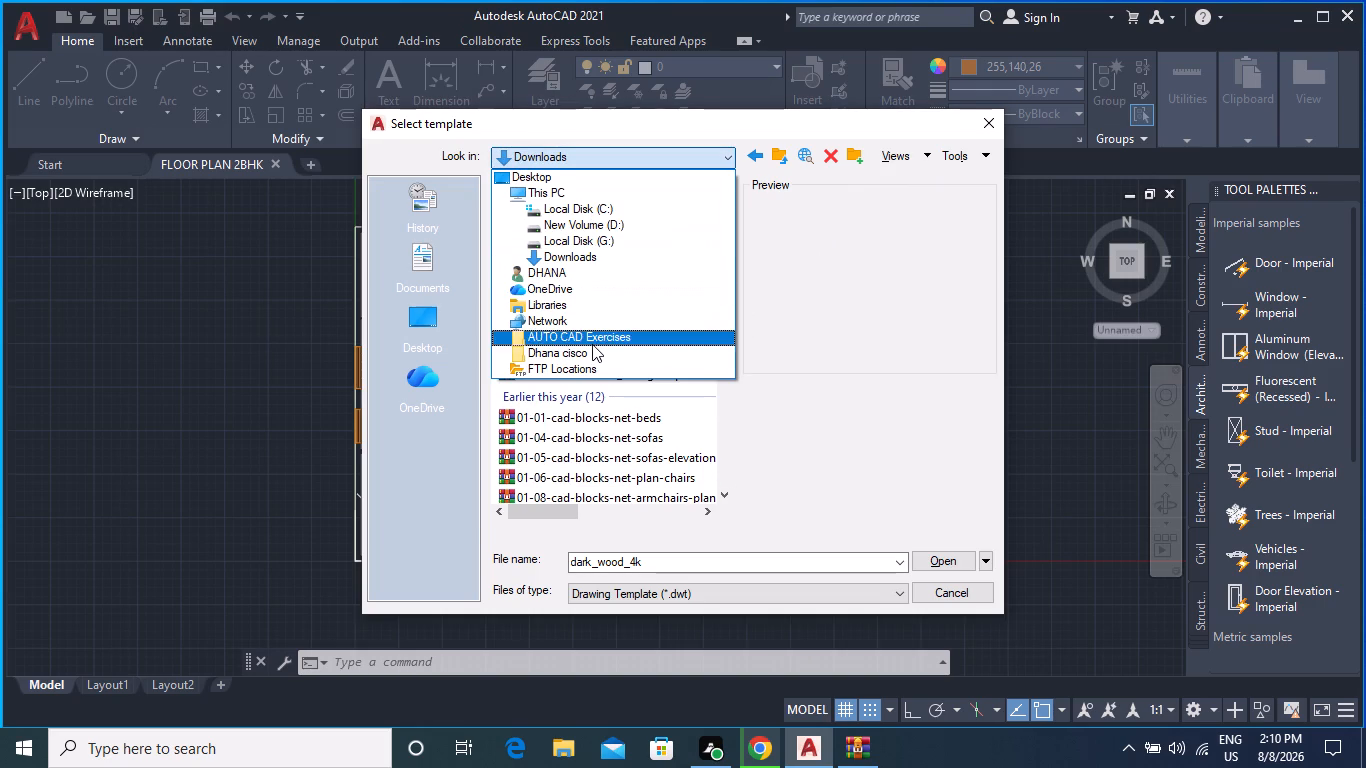
scroll(591, 289, up, 3)
scroll(573, 193, up, 2)
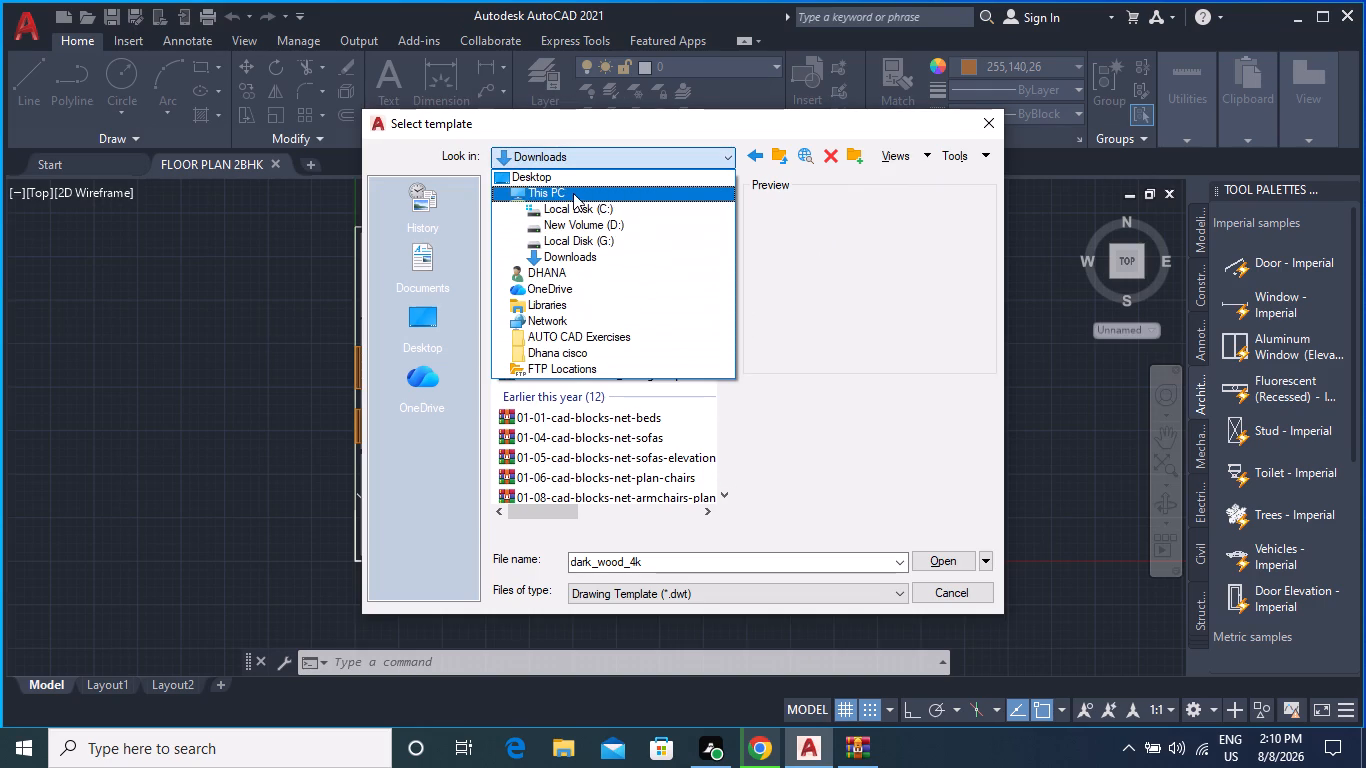
click(576, 186)
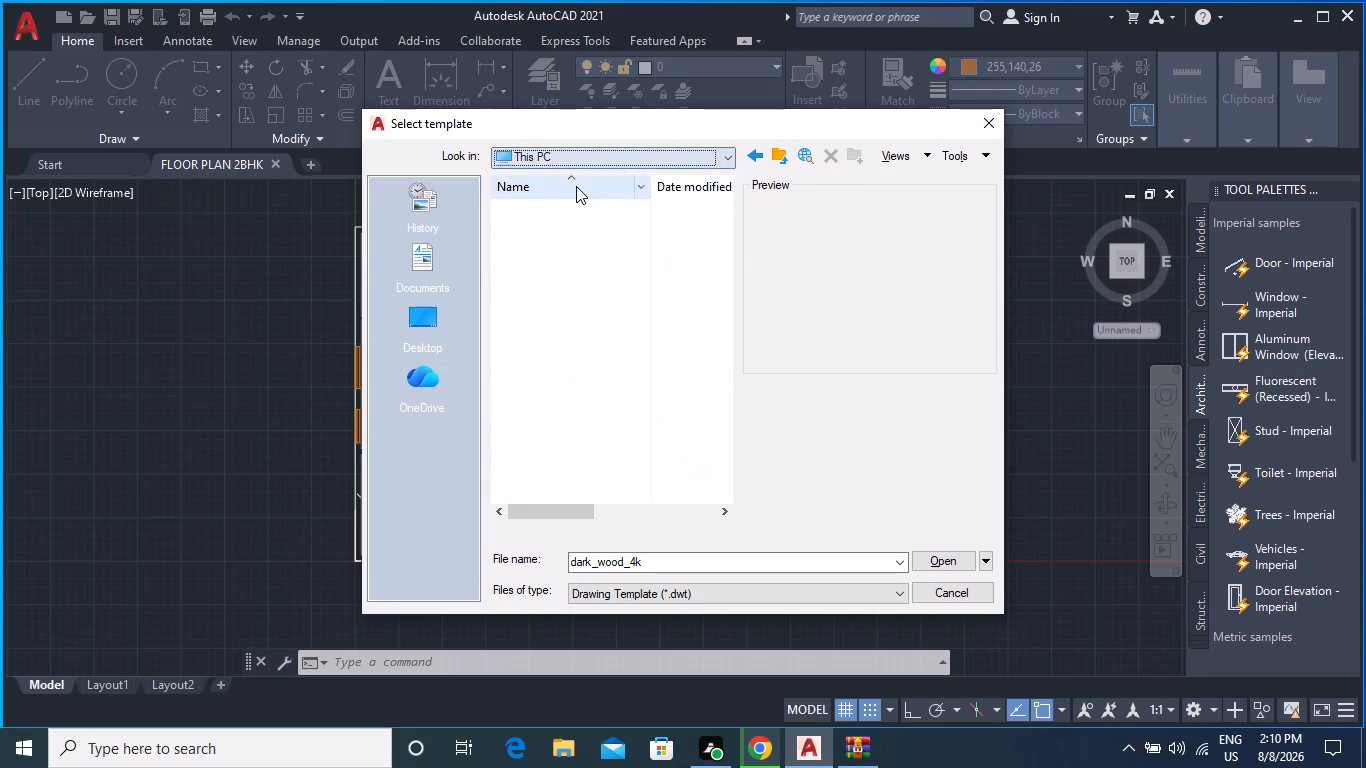
double_click(590, 292)
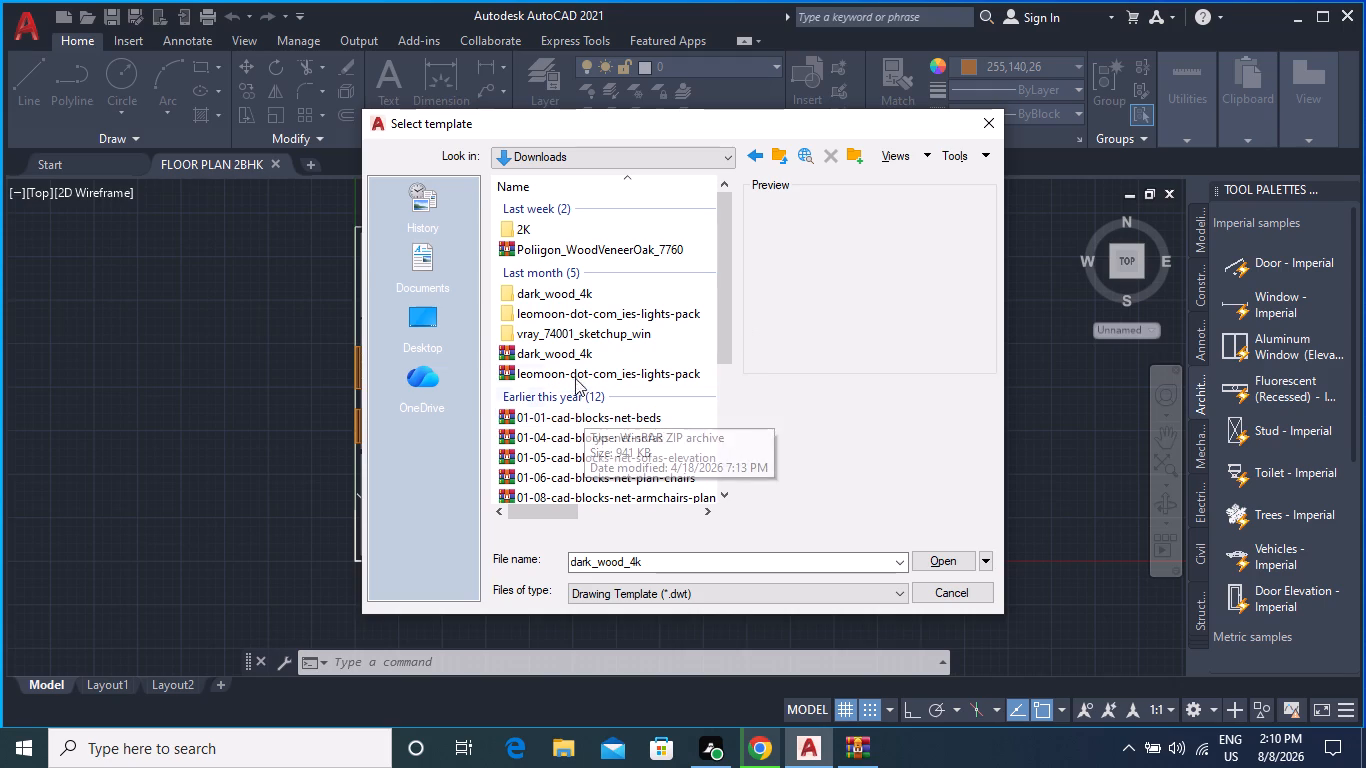
click(985, 127)
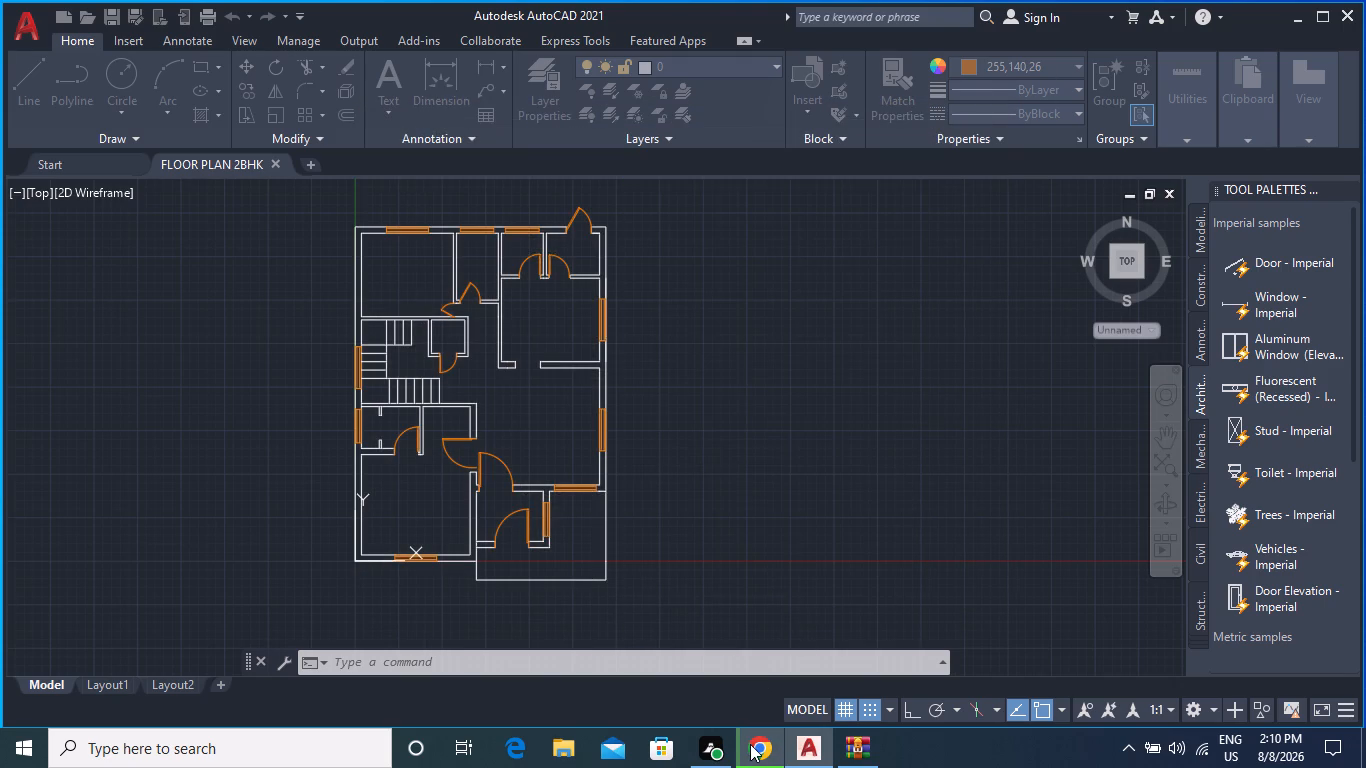
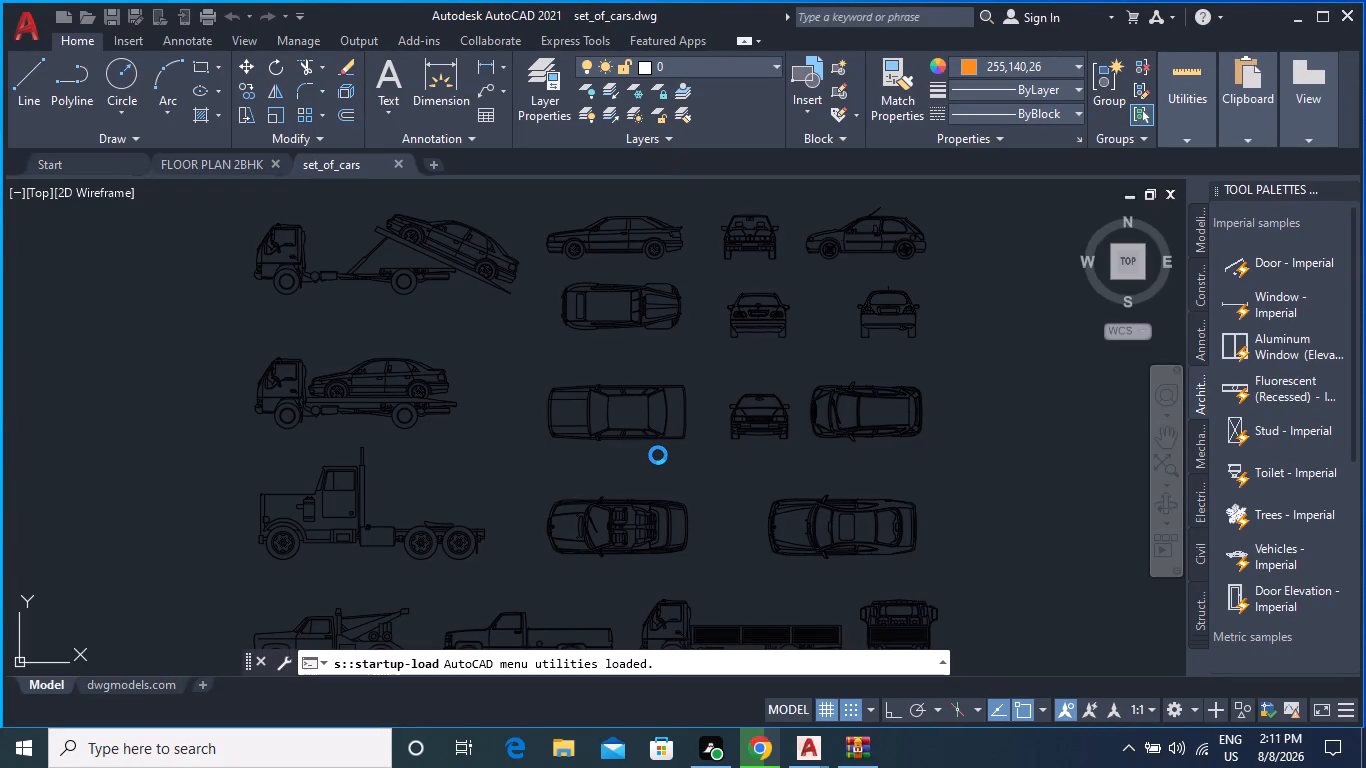
Dismiss the missing-references notice in the set_of_cars drawing.
scroll(656, 461, down, 1)
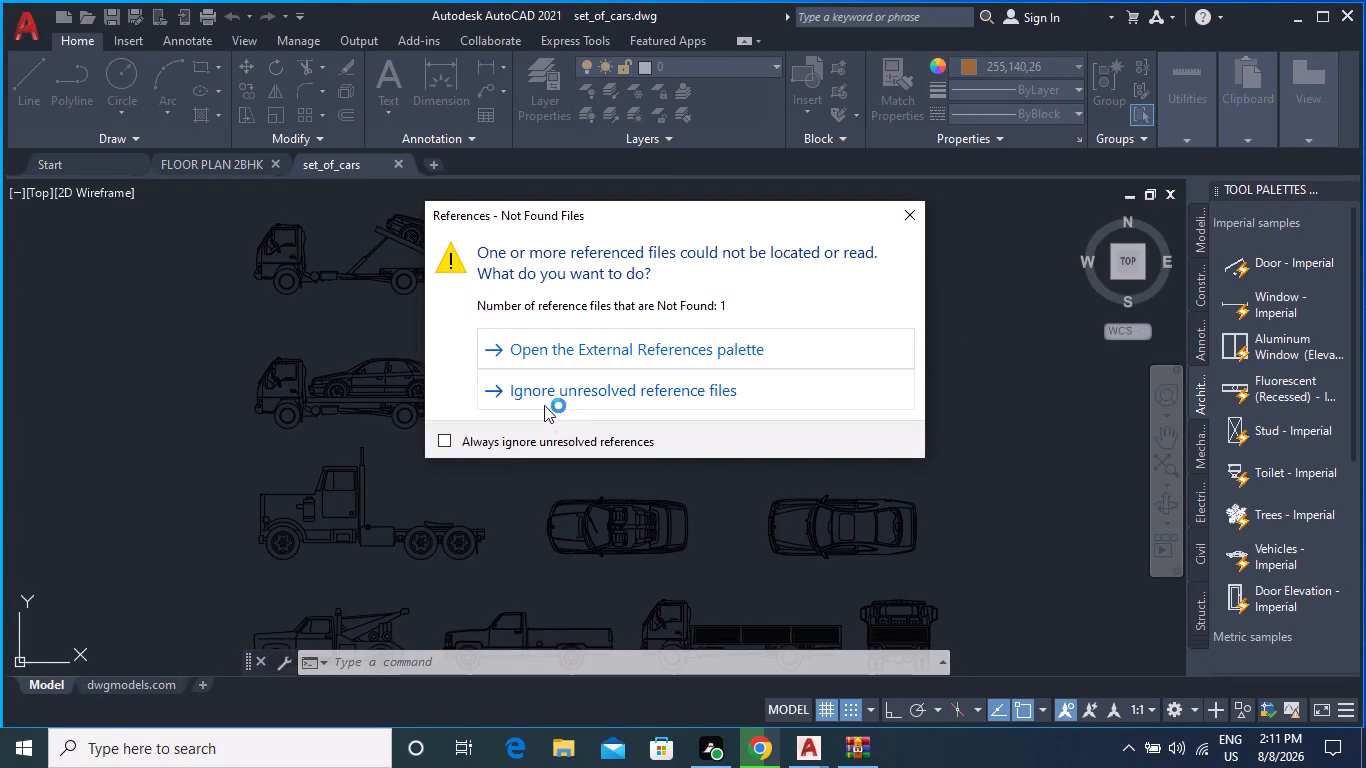
click(916, 211)
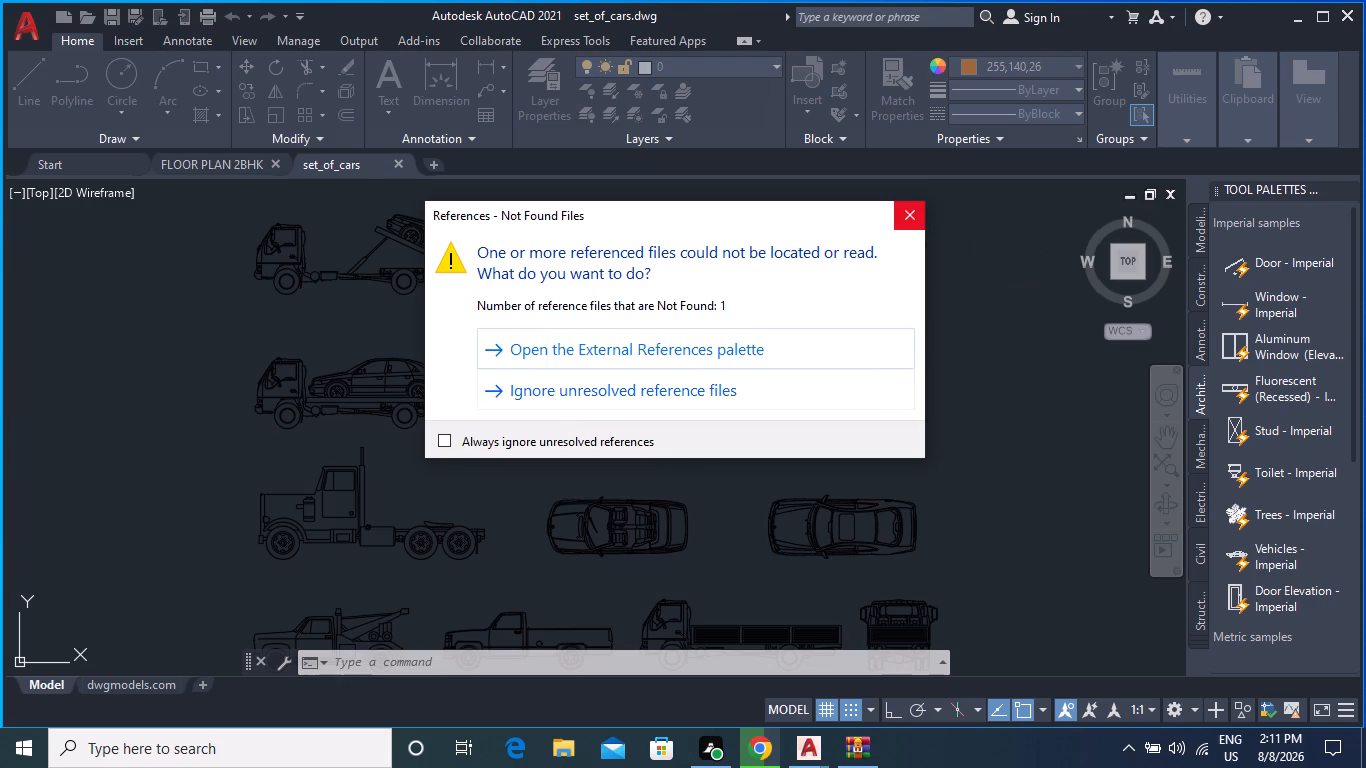
scroll(651, 359, down, 1)
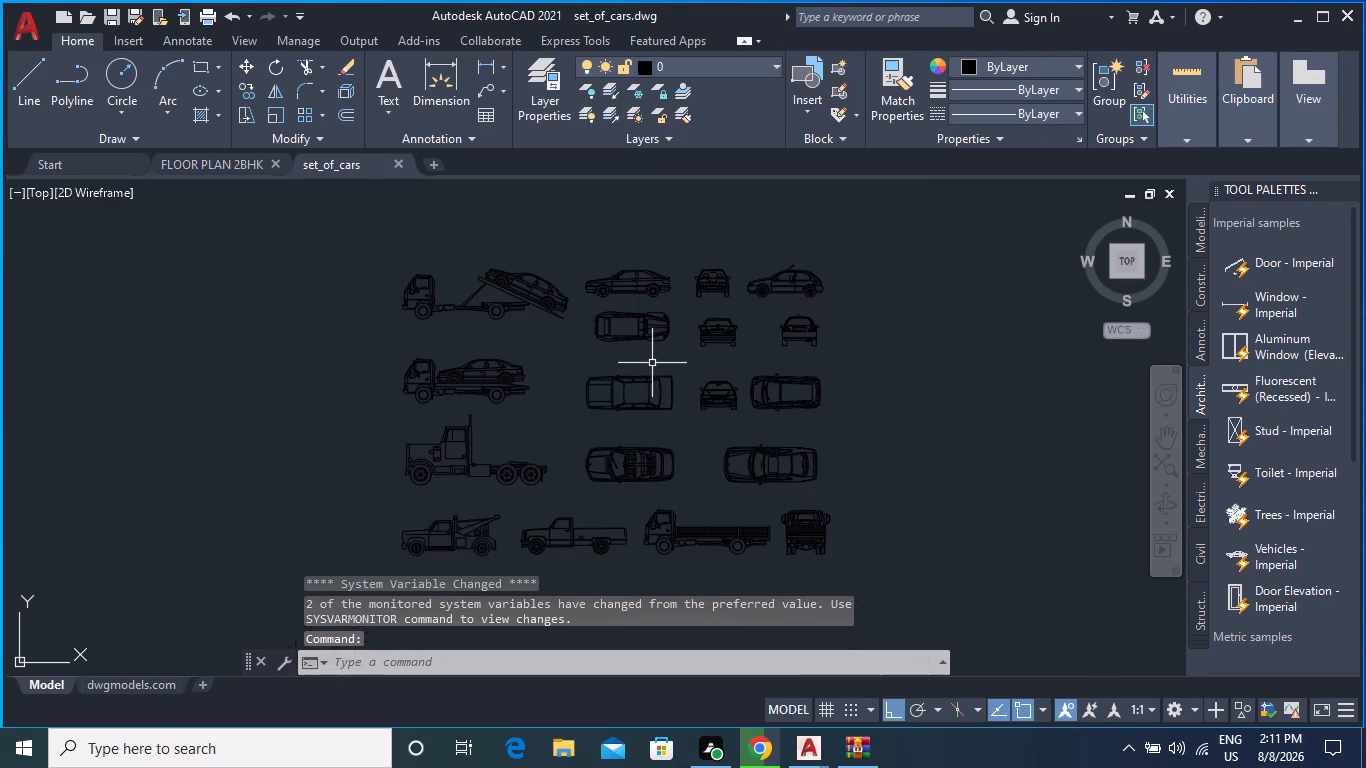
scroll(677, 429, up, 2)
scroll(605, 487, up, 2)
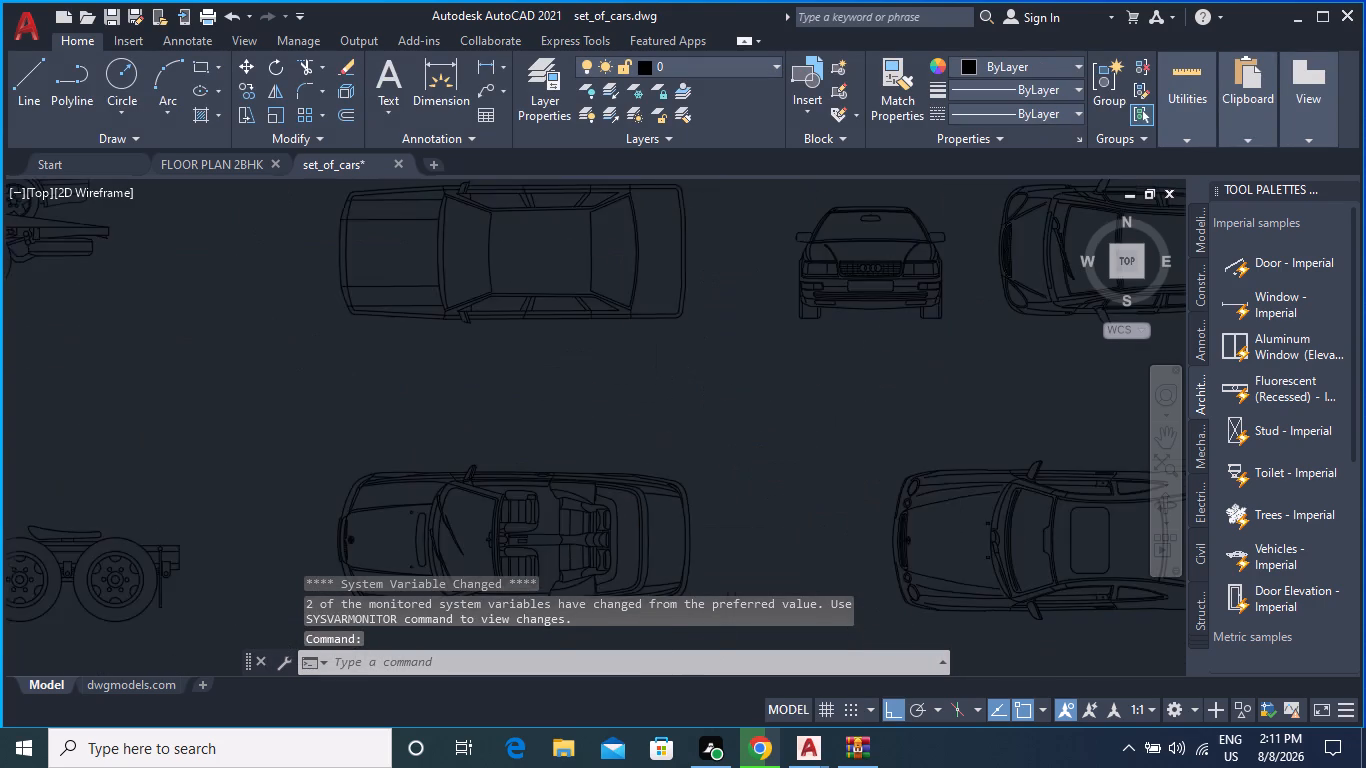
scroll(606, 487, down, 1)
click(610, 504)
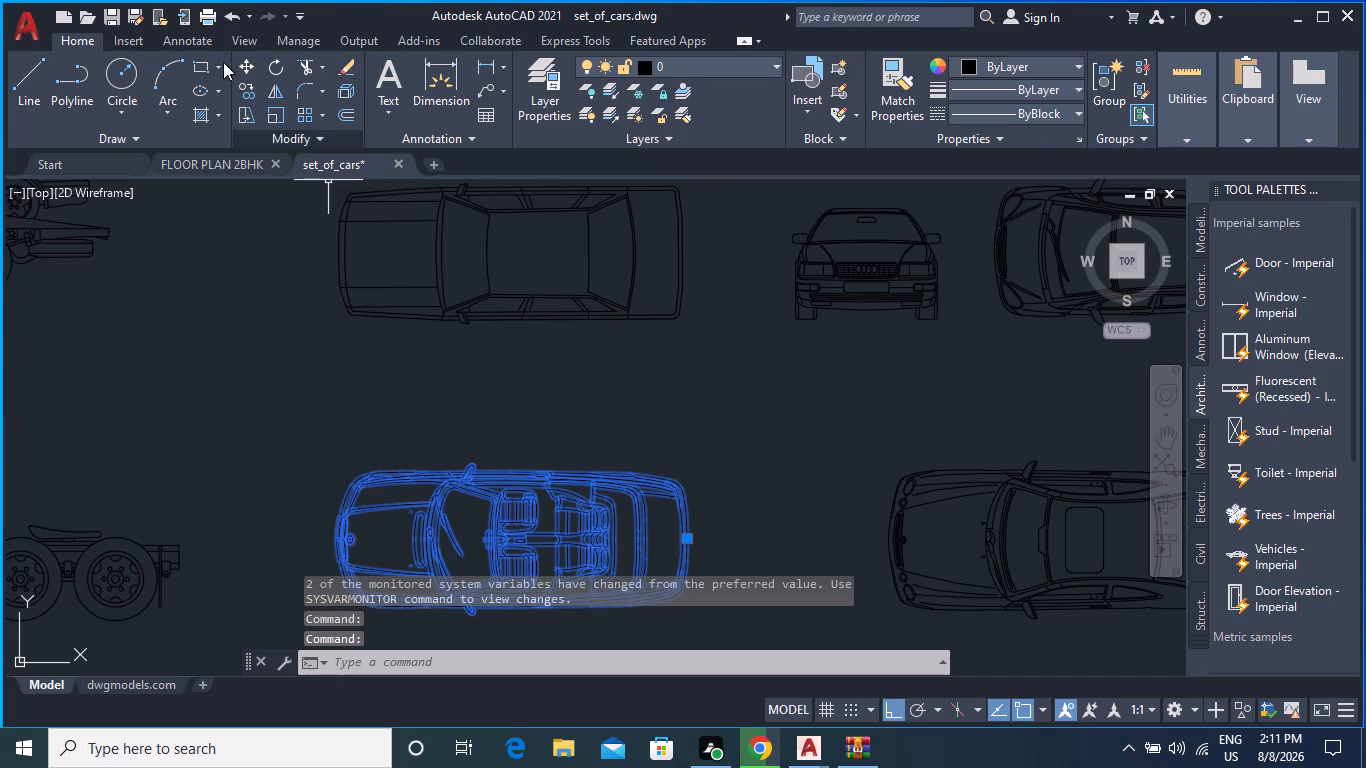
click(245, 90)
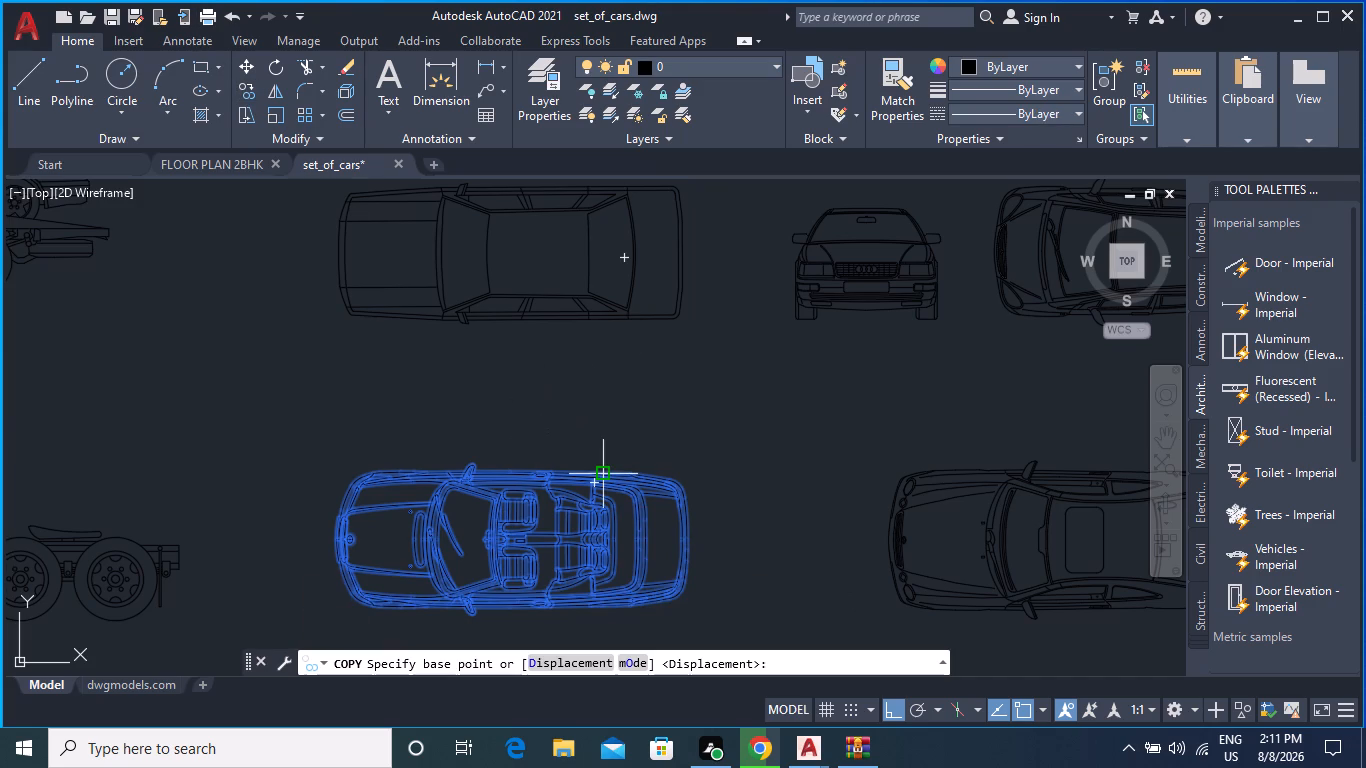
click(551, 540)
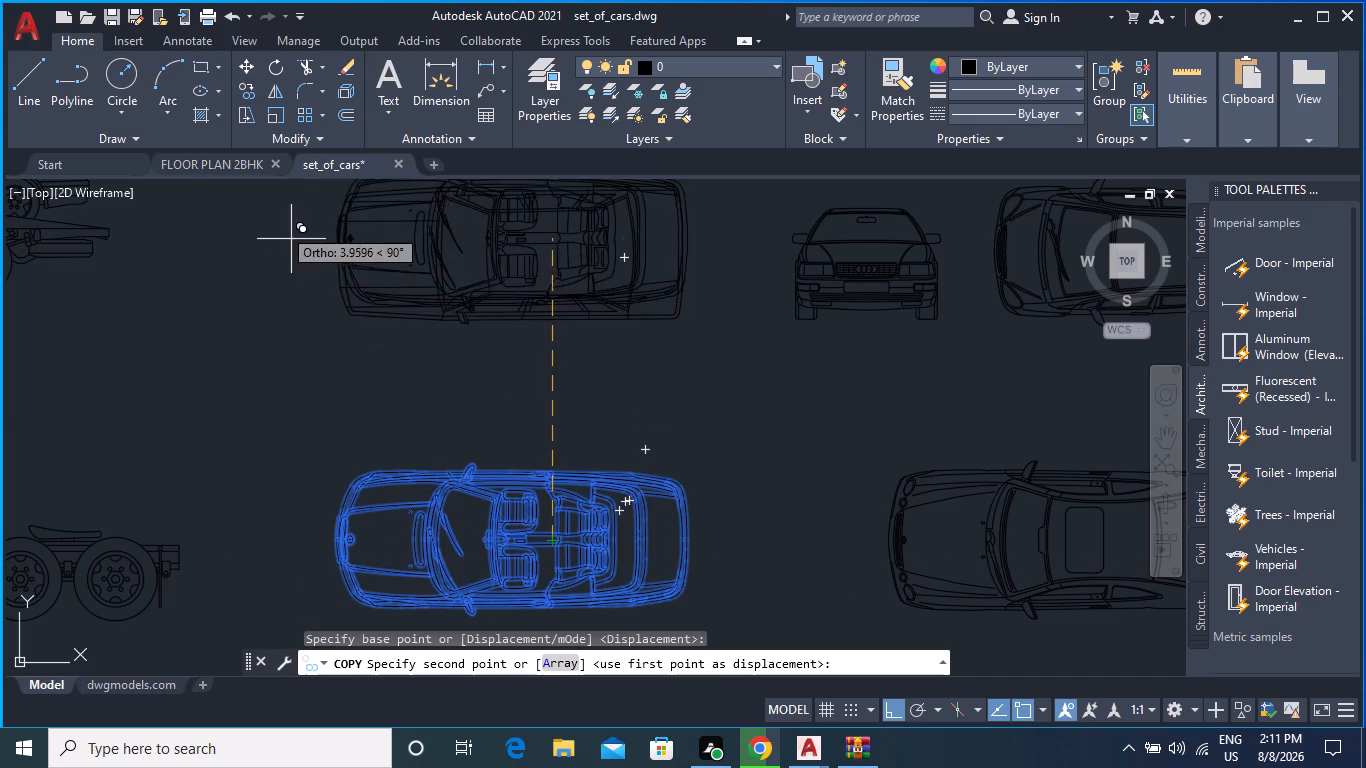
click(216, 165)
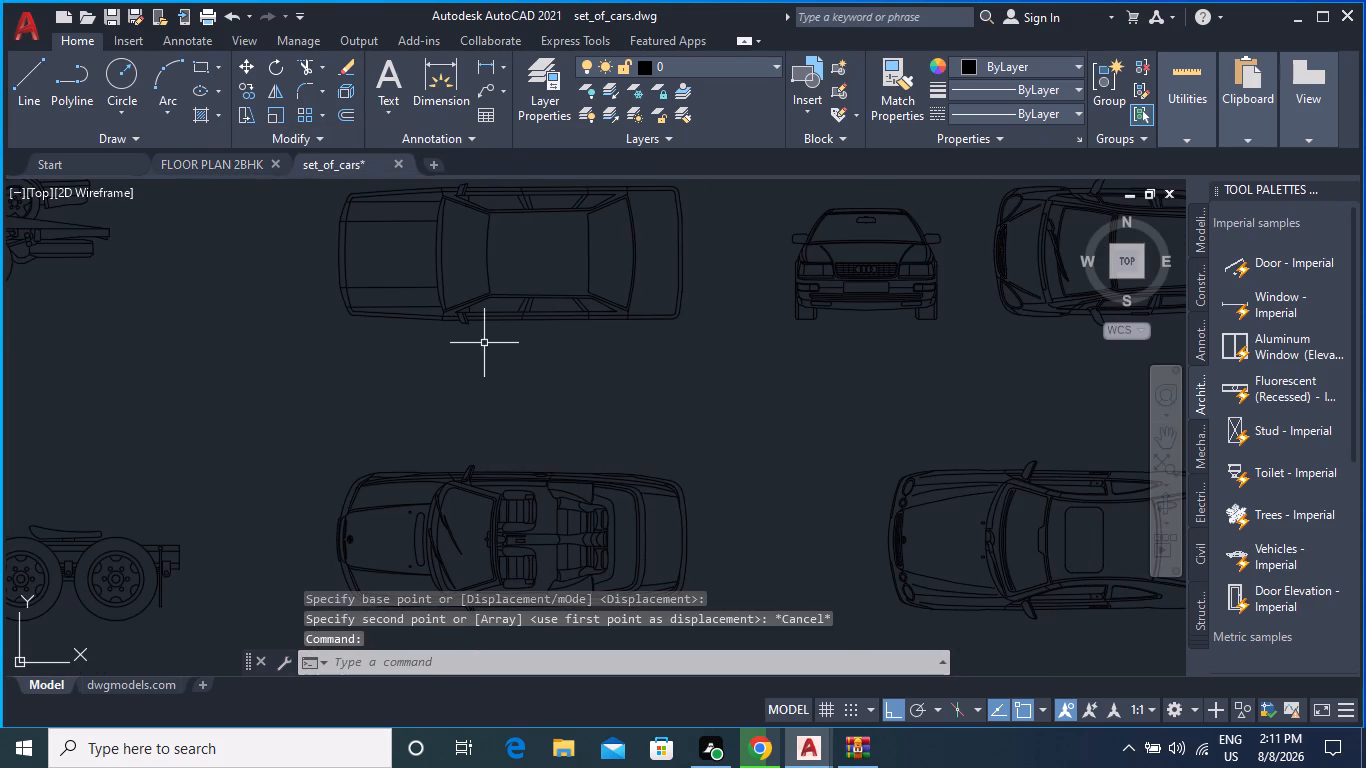
Copy the top-view convertible from set_of_cars and paste it into FLOOR PLAN 2BHK in the empty area beside the plan.
scroll(533, 491, down, 1)
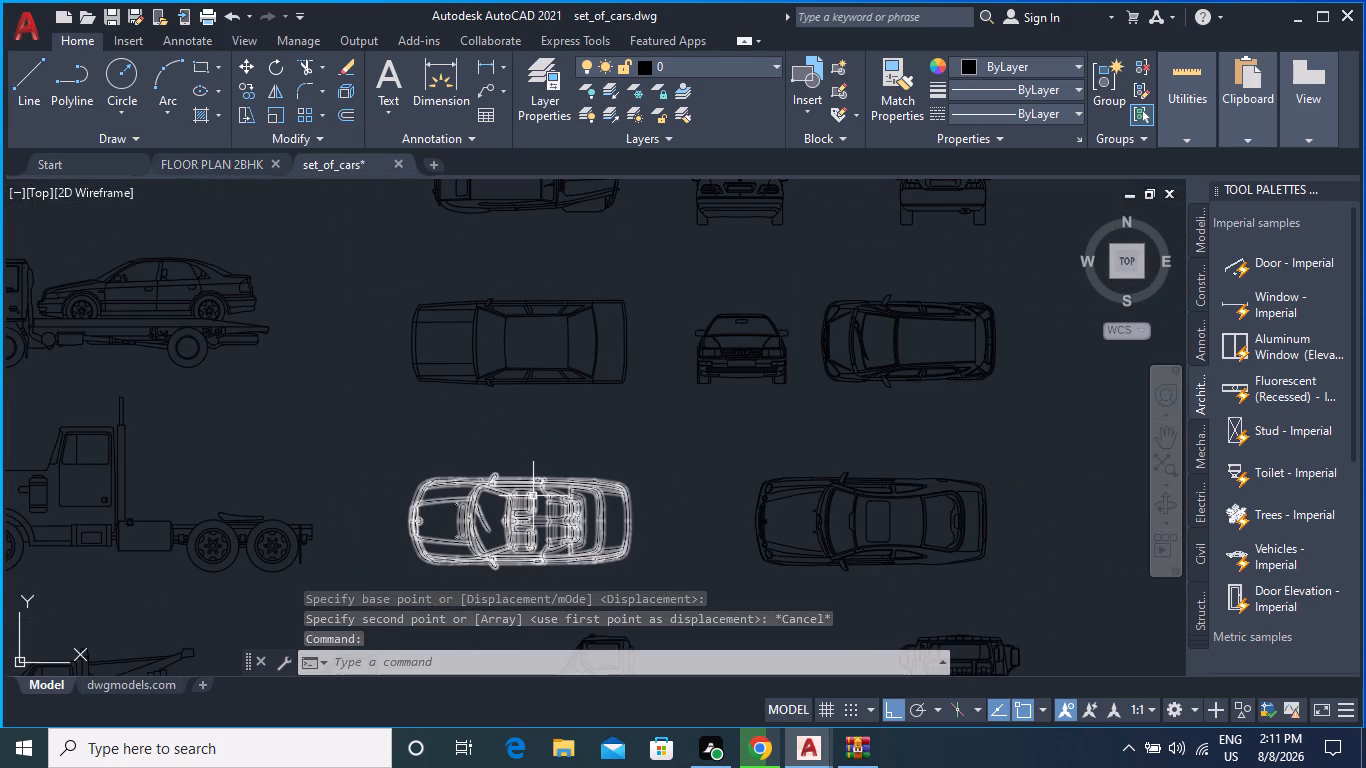
click(533, 496)
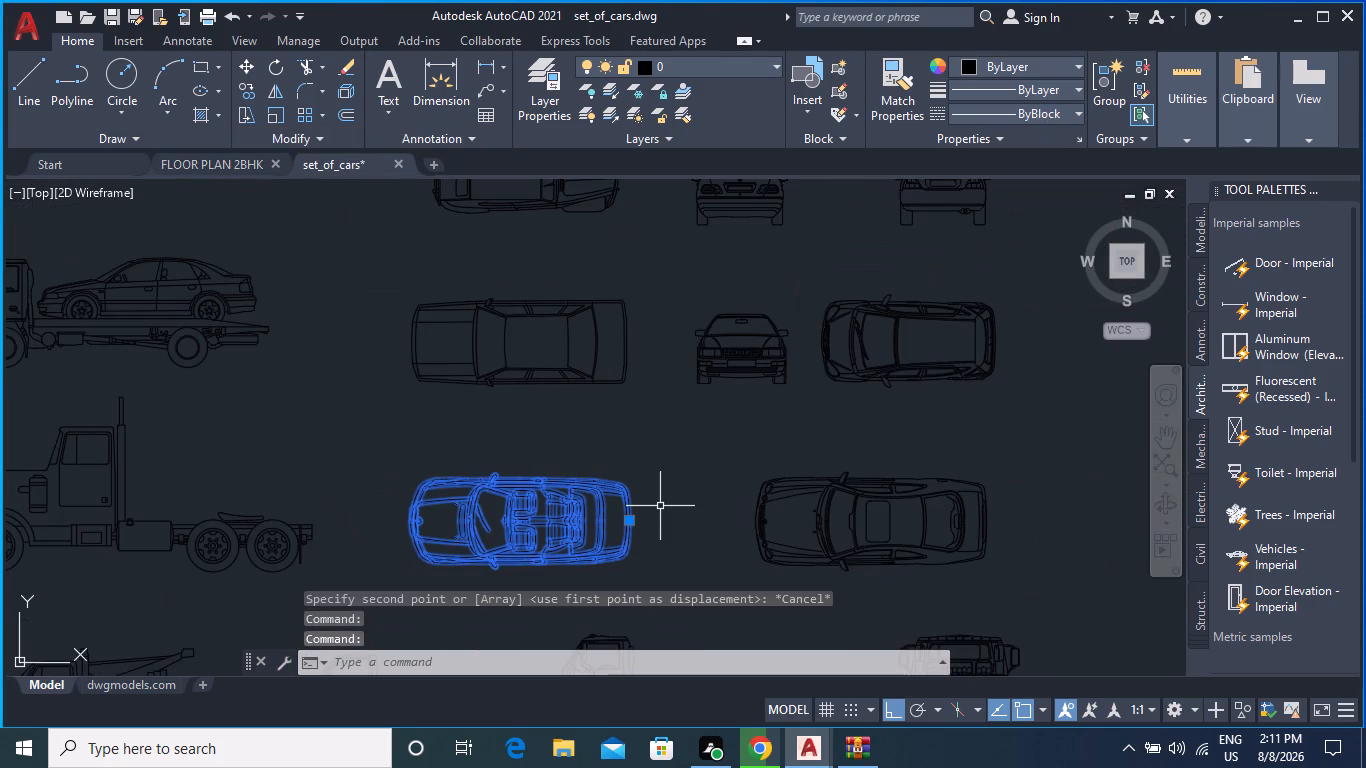
key(ctrl+c)
click(208, 164)
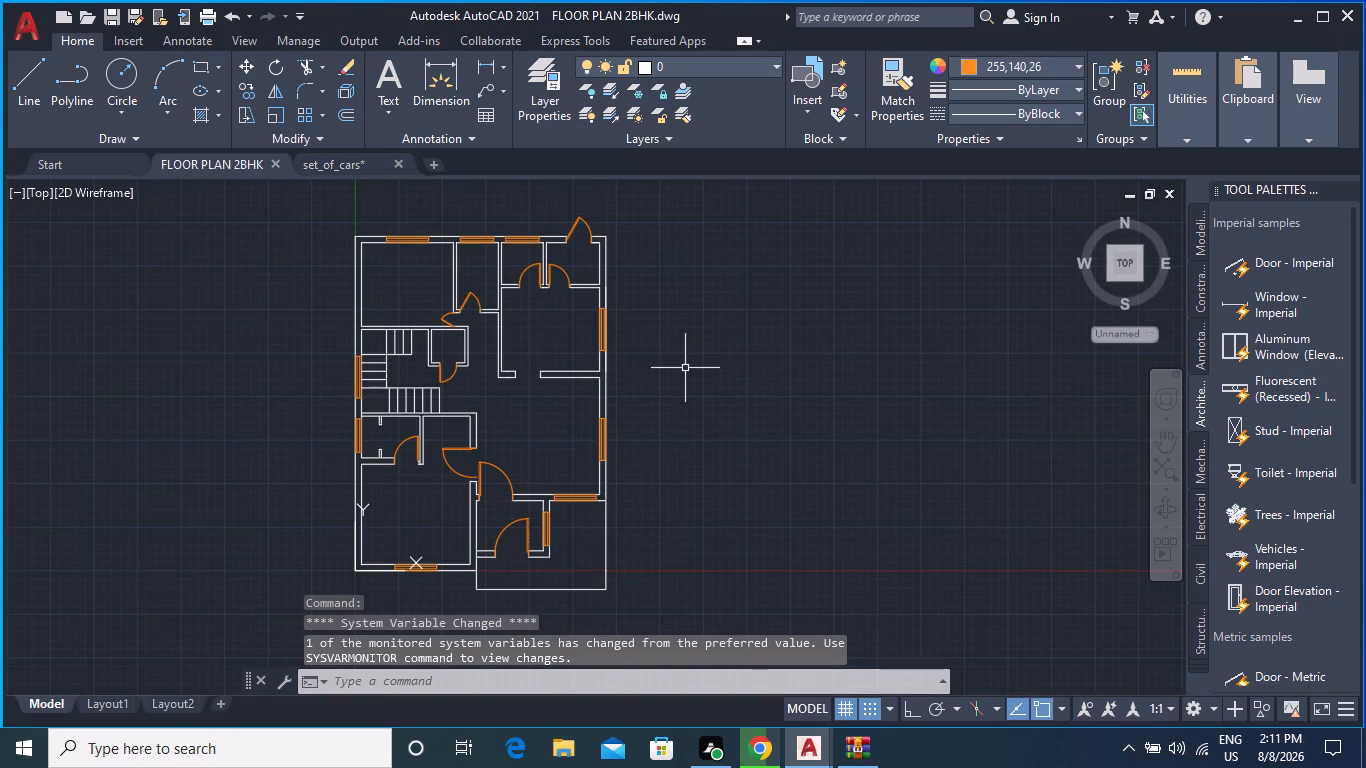
key(ctrl+v)
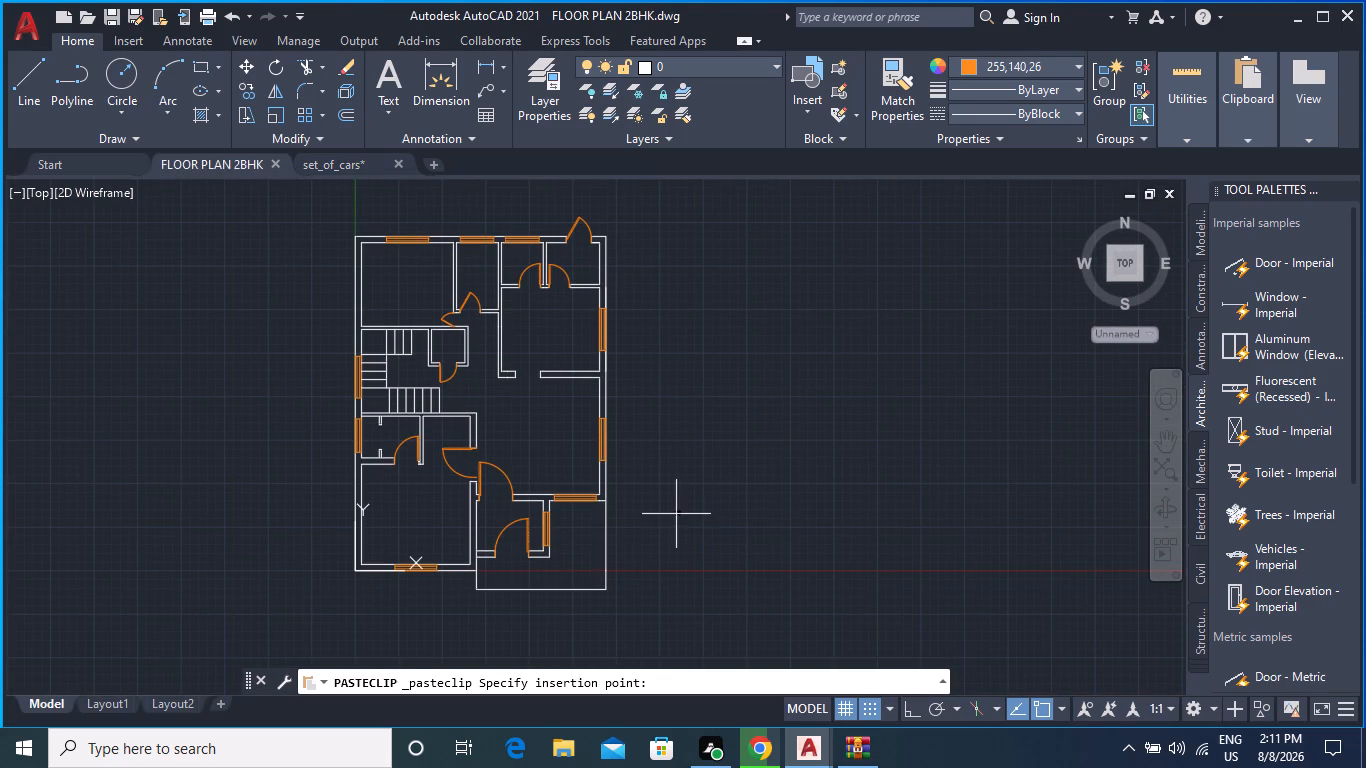
scroll(729, 442, down, 1)
scroll(729, 442, up, 1)
scroll(729, 441, down, 1)
scroll(724, 435, up, 3)
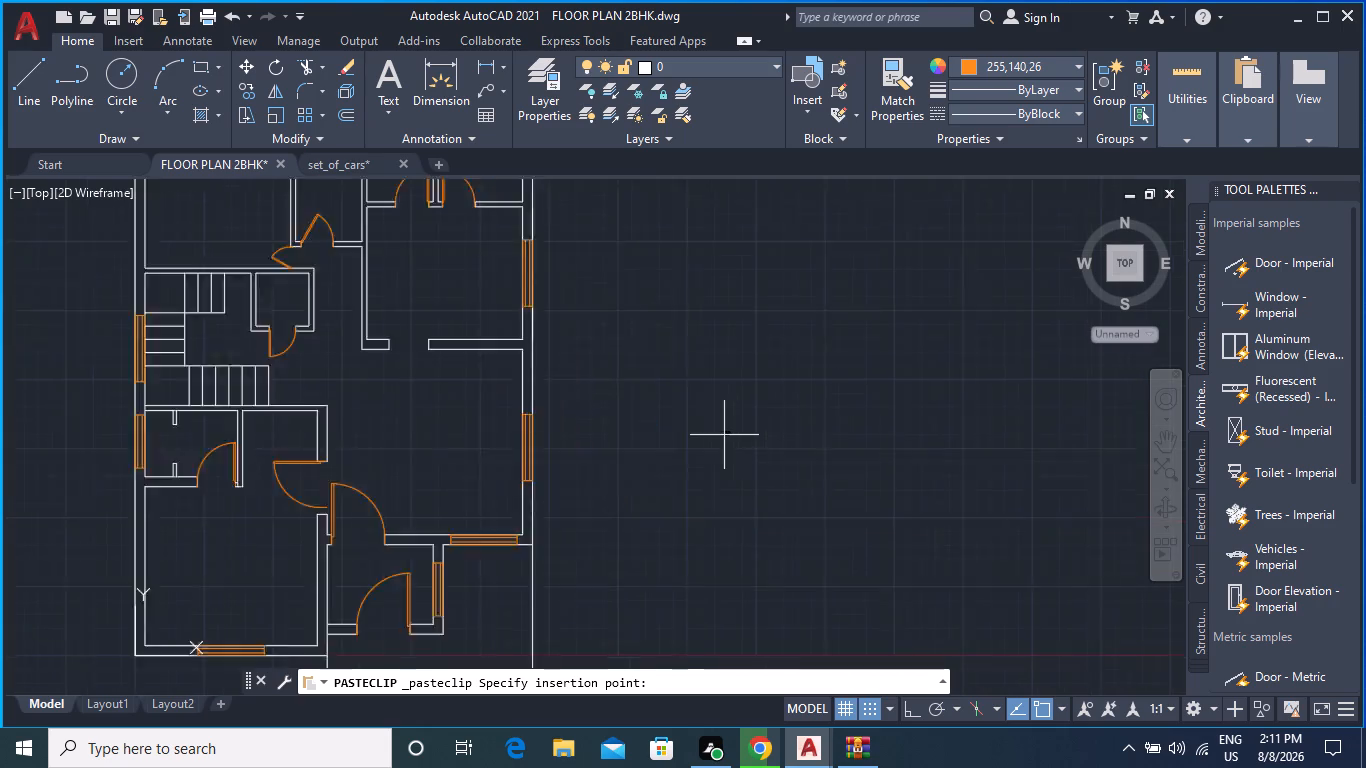
scroll(724, 435, up, 10)
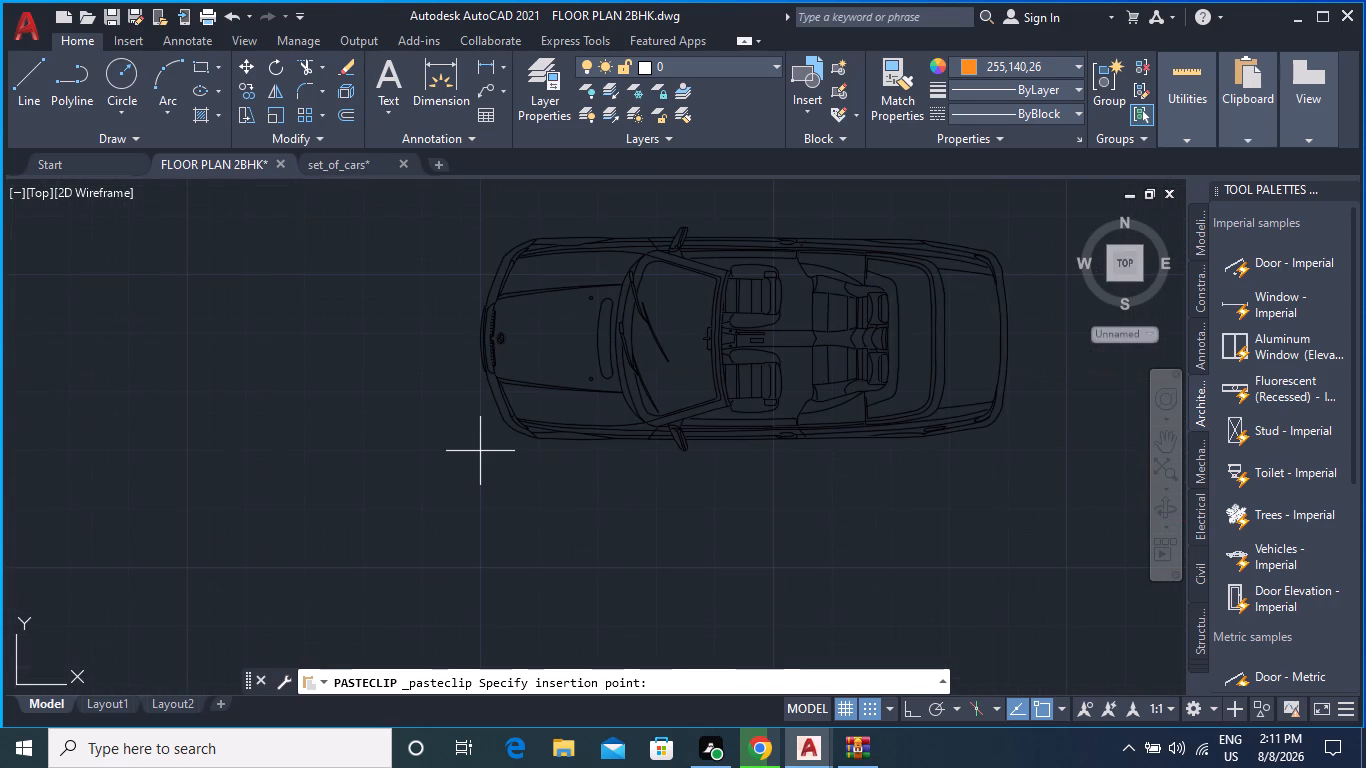
click(465, 449)
Create a new layer named CAR in the FLOOR PLAN 2BHK drawing.
click(632, 403)
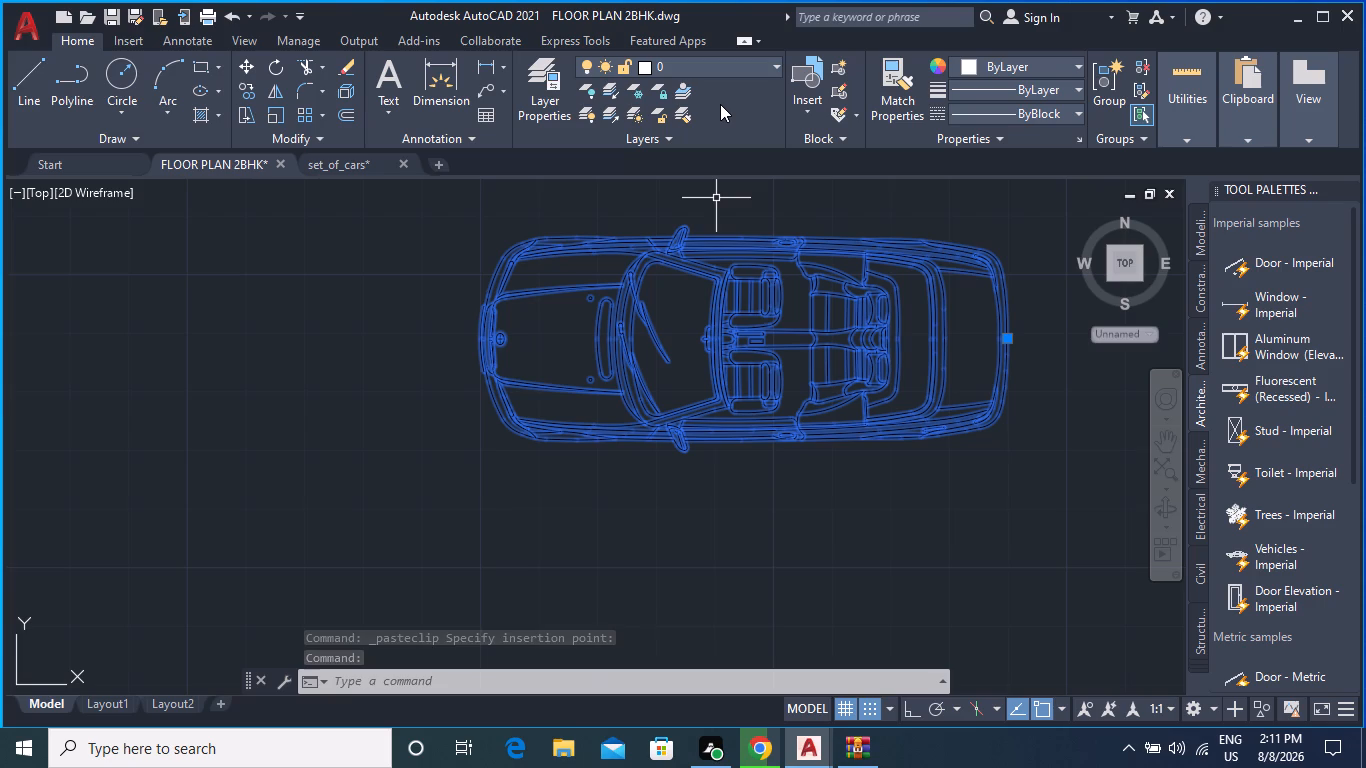
text(LAYE)
key(Return)
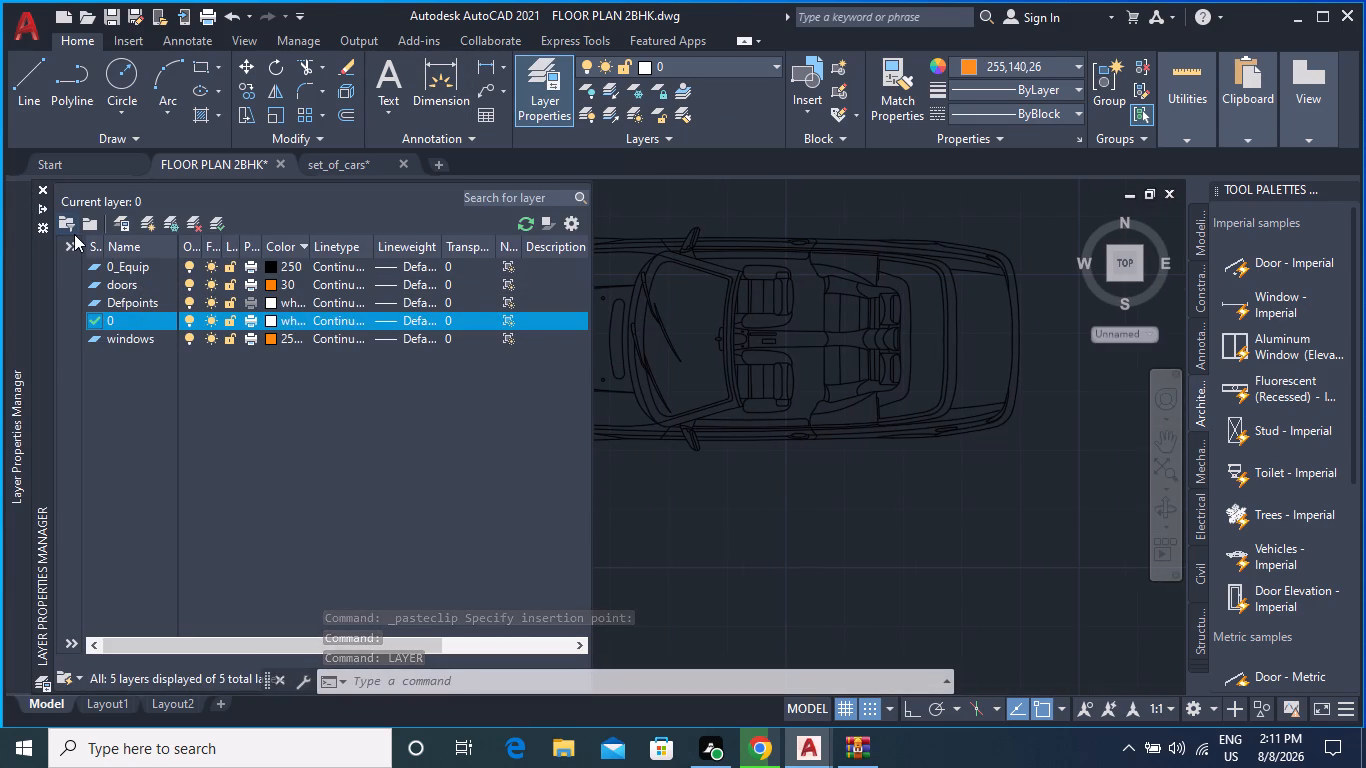
key(alt+n)
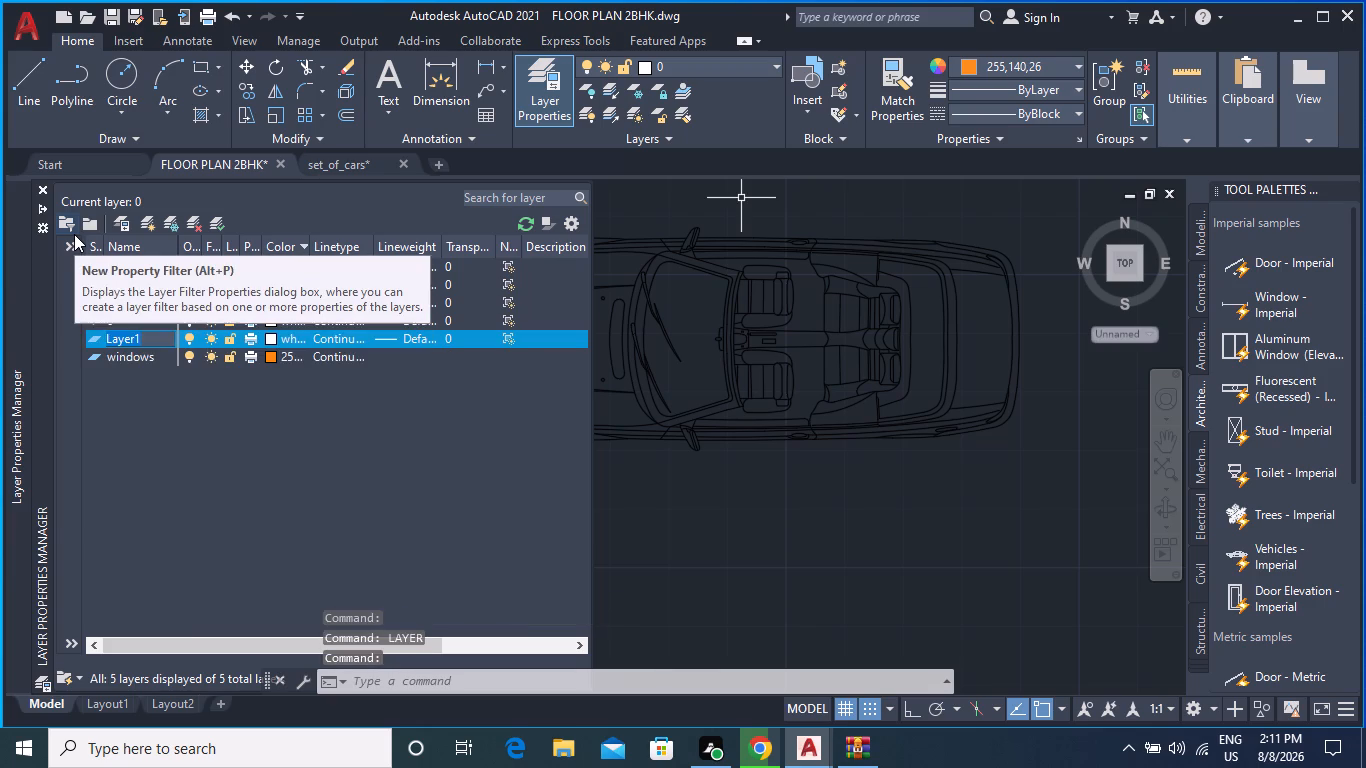
click(145, 334)
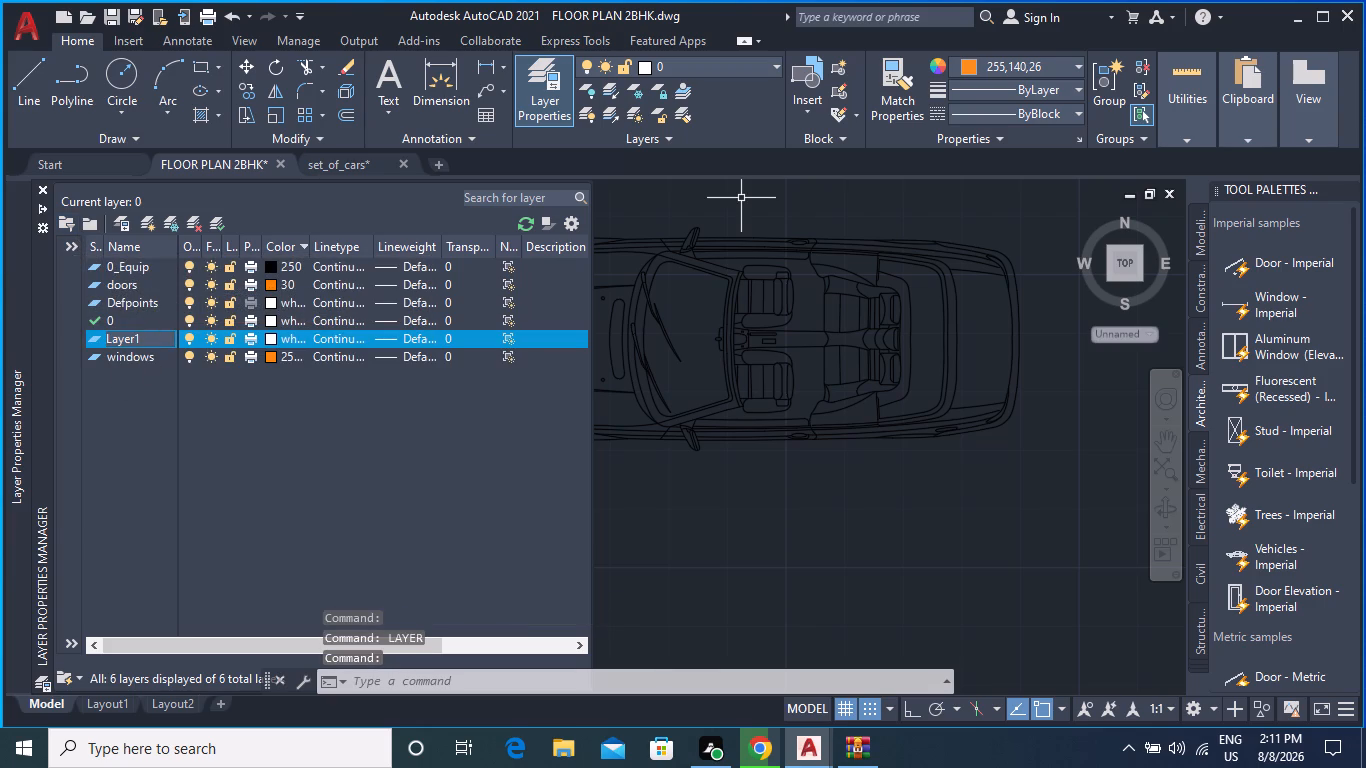
key(BackSpace)
key(BackSpace)
key(BackSpace)
key(BackSpace)
key(BackSpace)
key(BackSpace)
key(BackSpace)
key(BackSpace)
key(BackSpace)
key(BackSpace)
key(BackSpace)
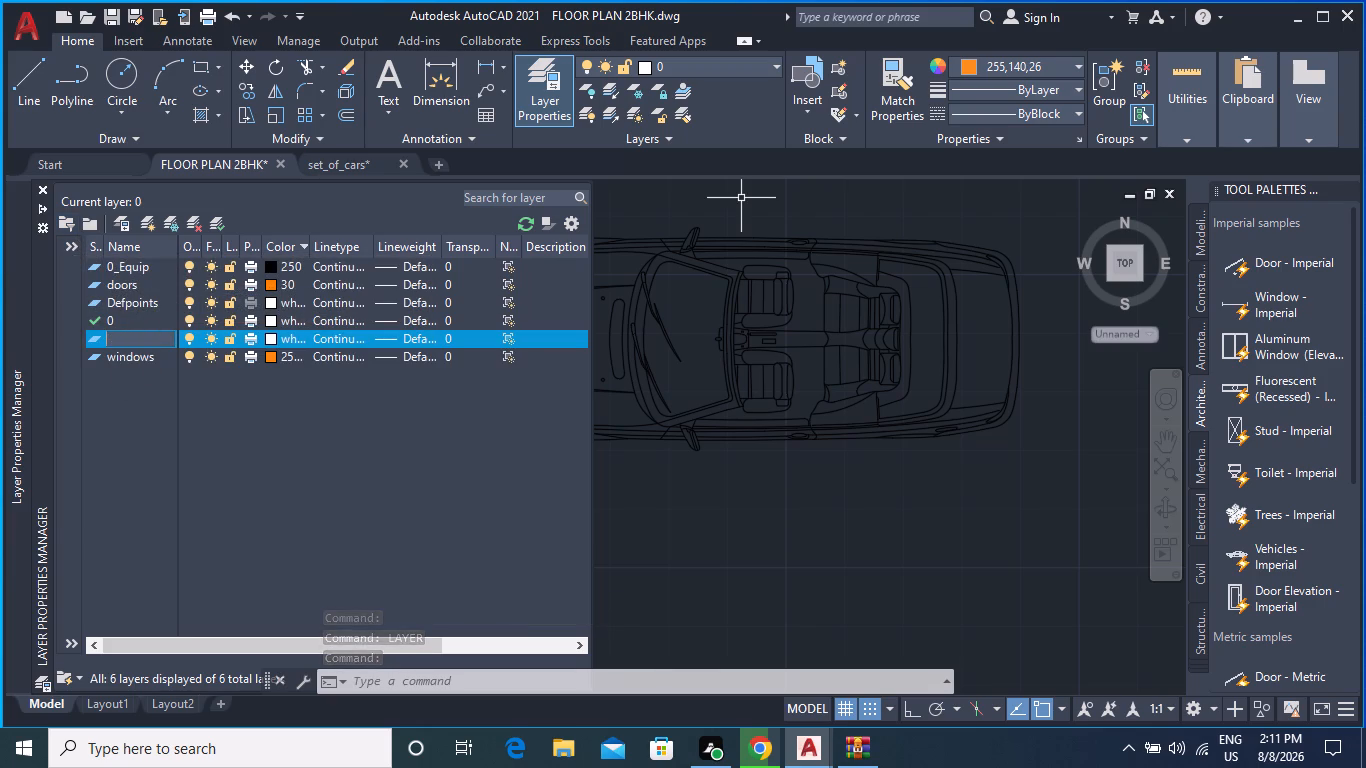
click(789, 392)
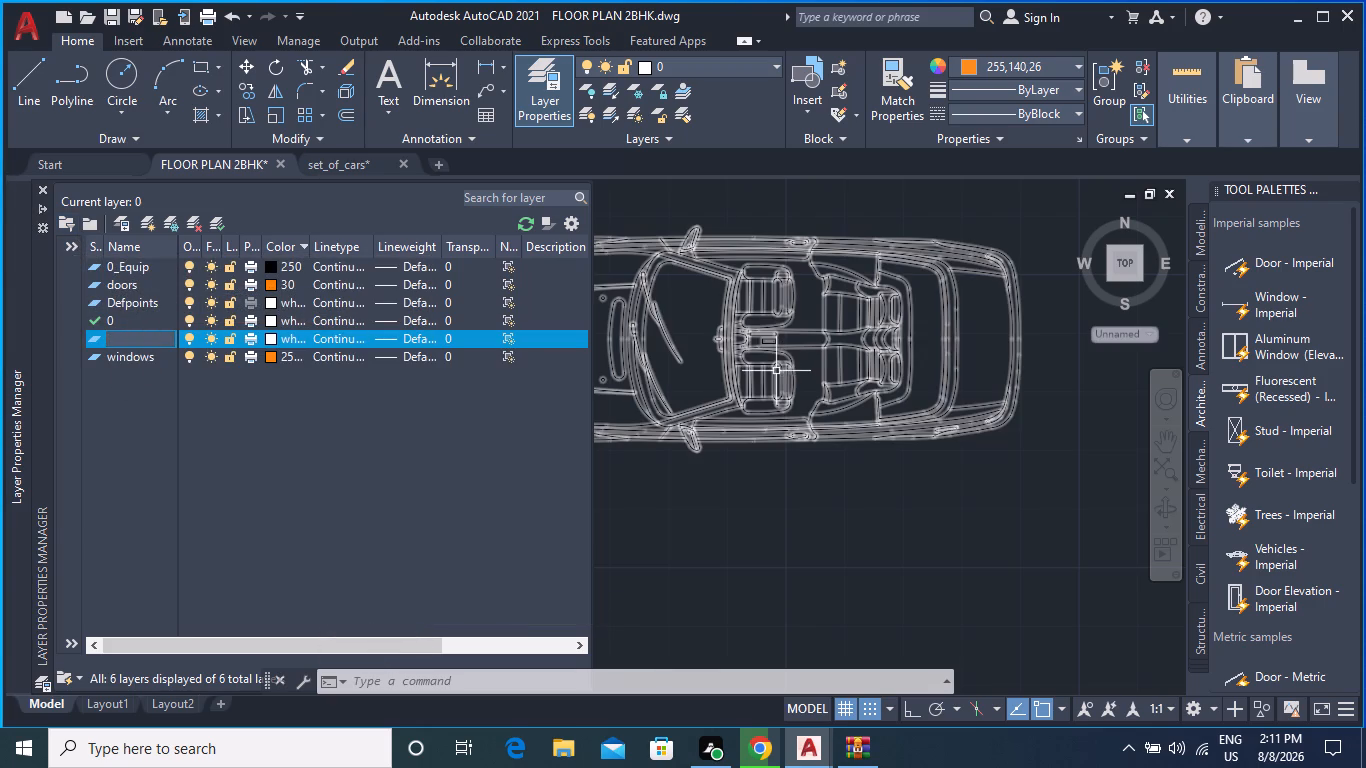
click(765, 382)
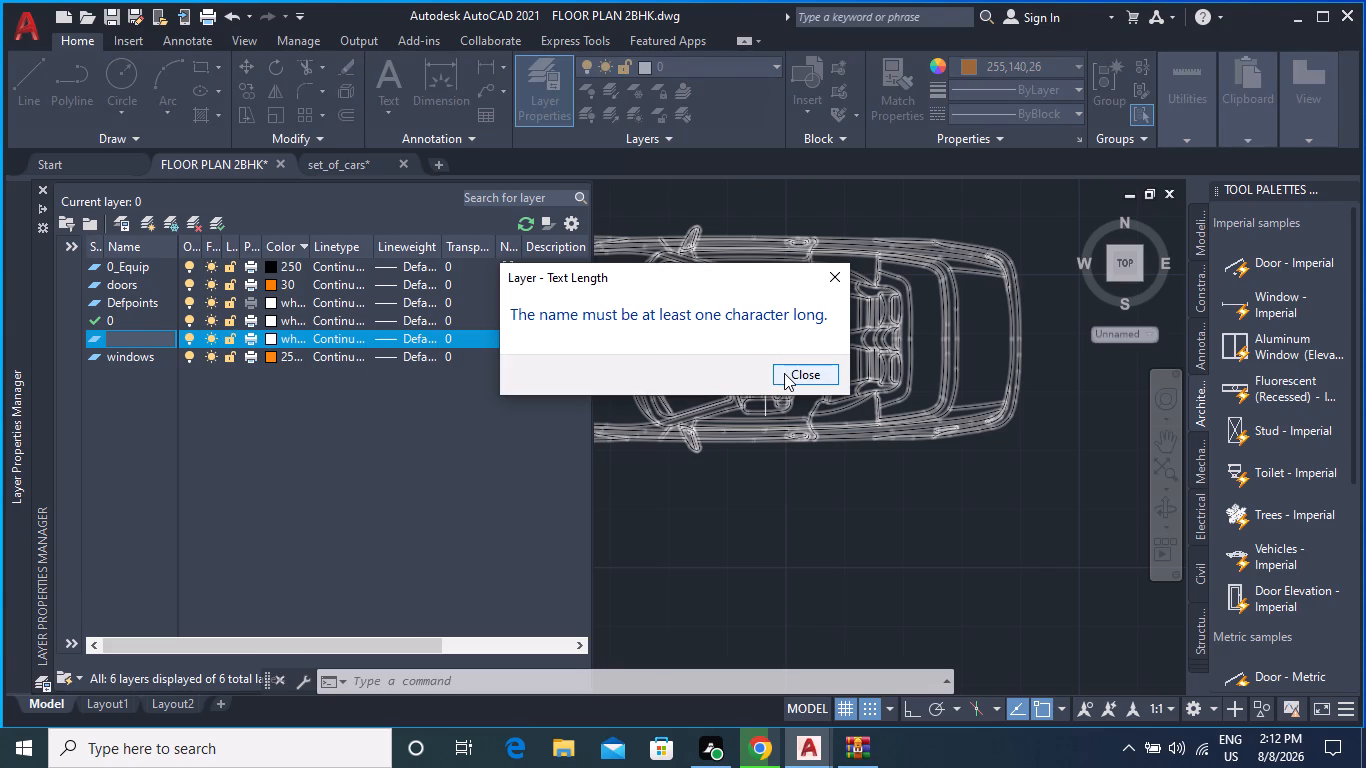
click(784, 373)
click(143, 337)
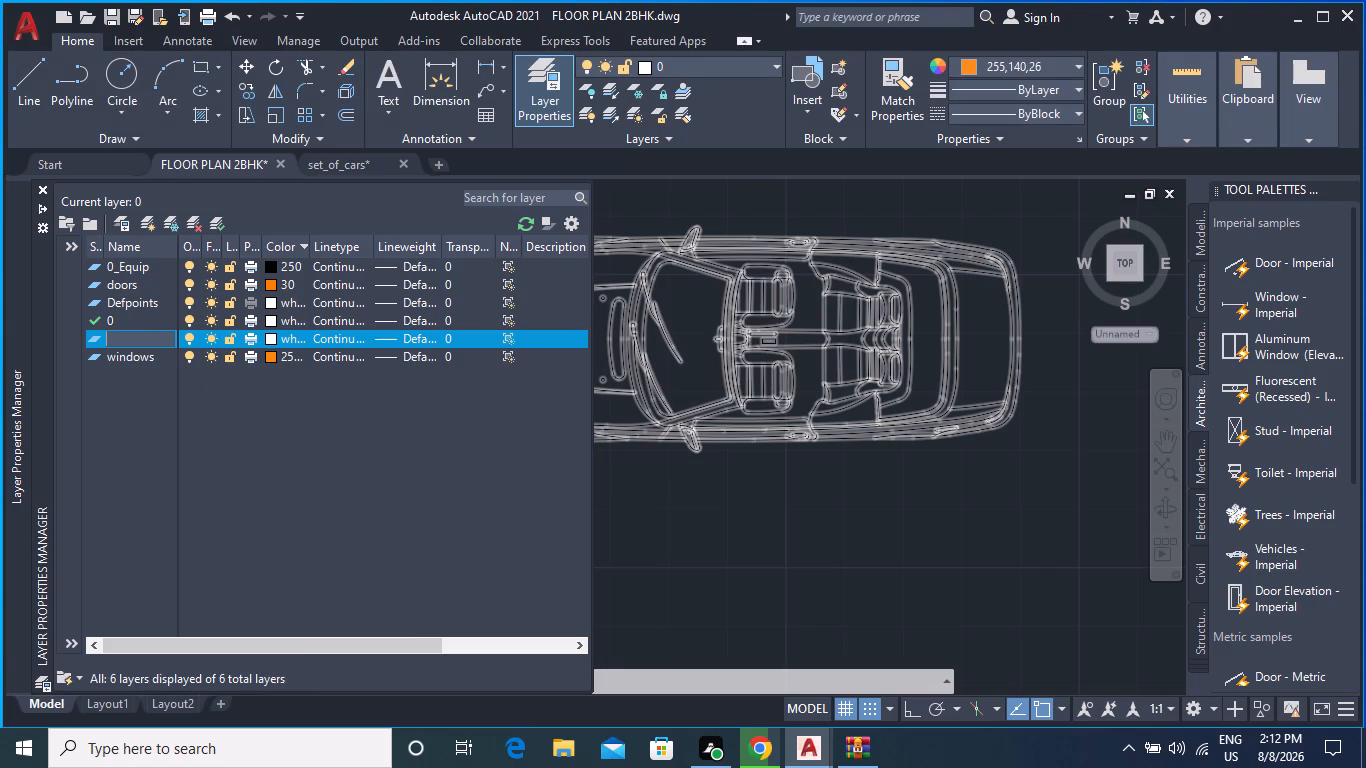
text(CAR)
key(Return)
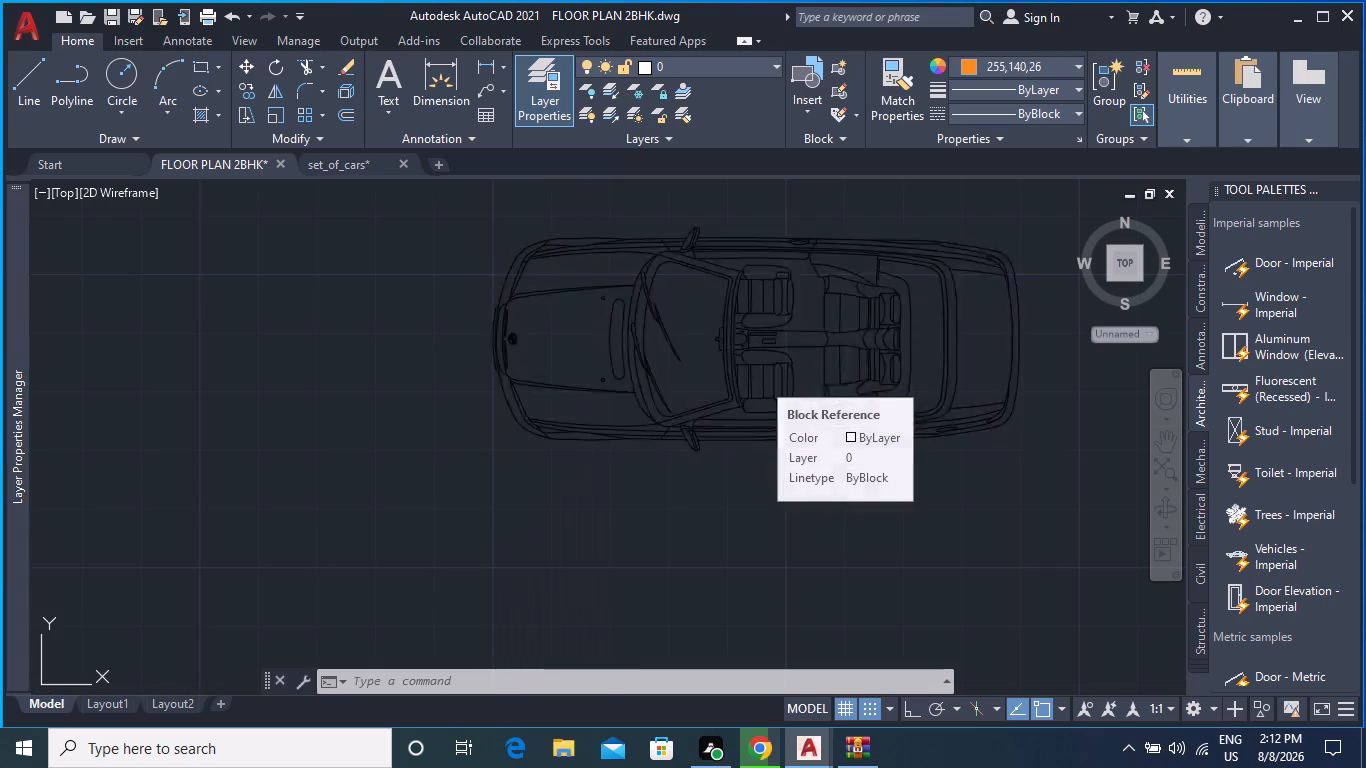
Assign the pasted car block to the CAR layer through its object properties.
click(761, 381)
text(PROP)
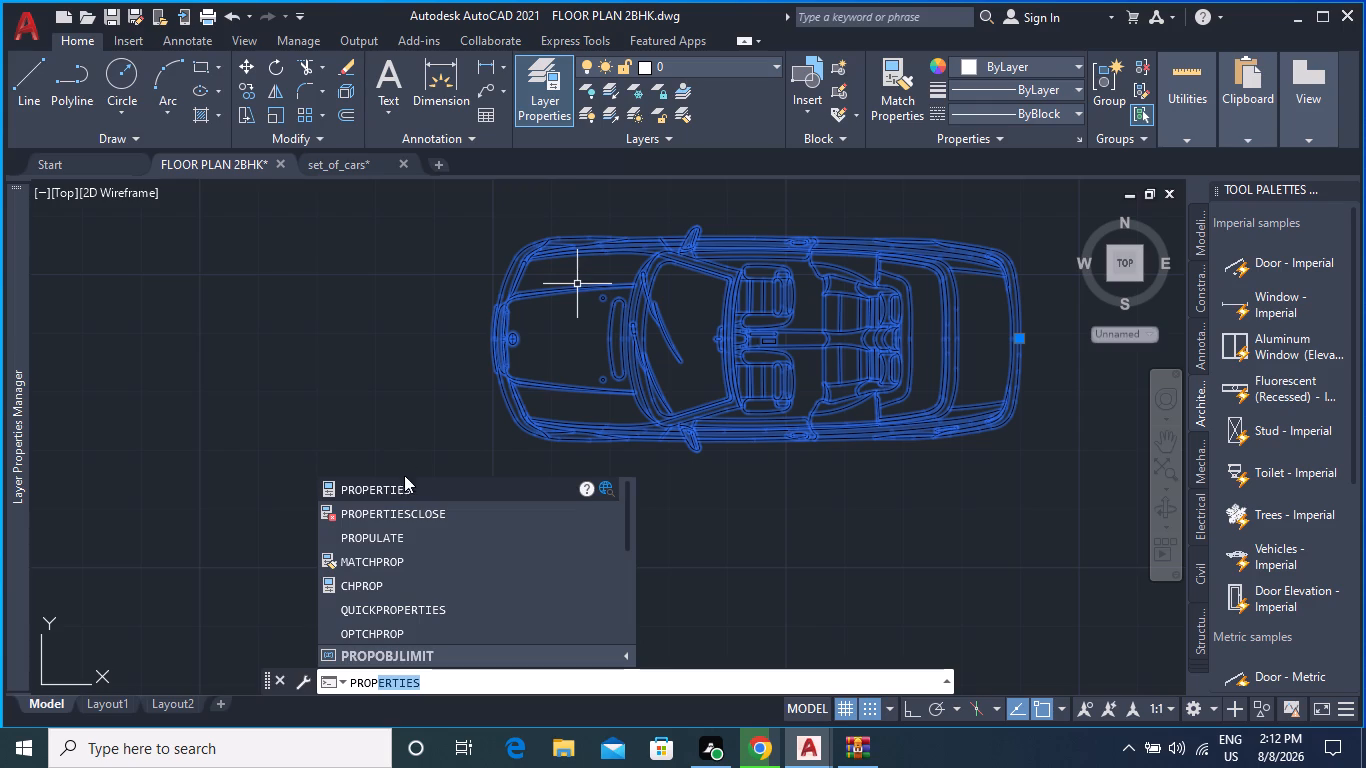
click(395, 493)
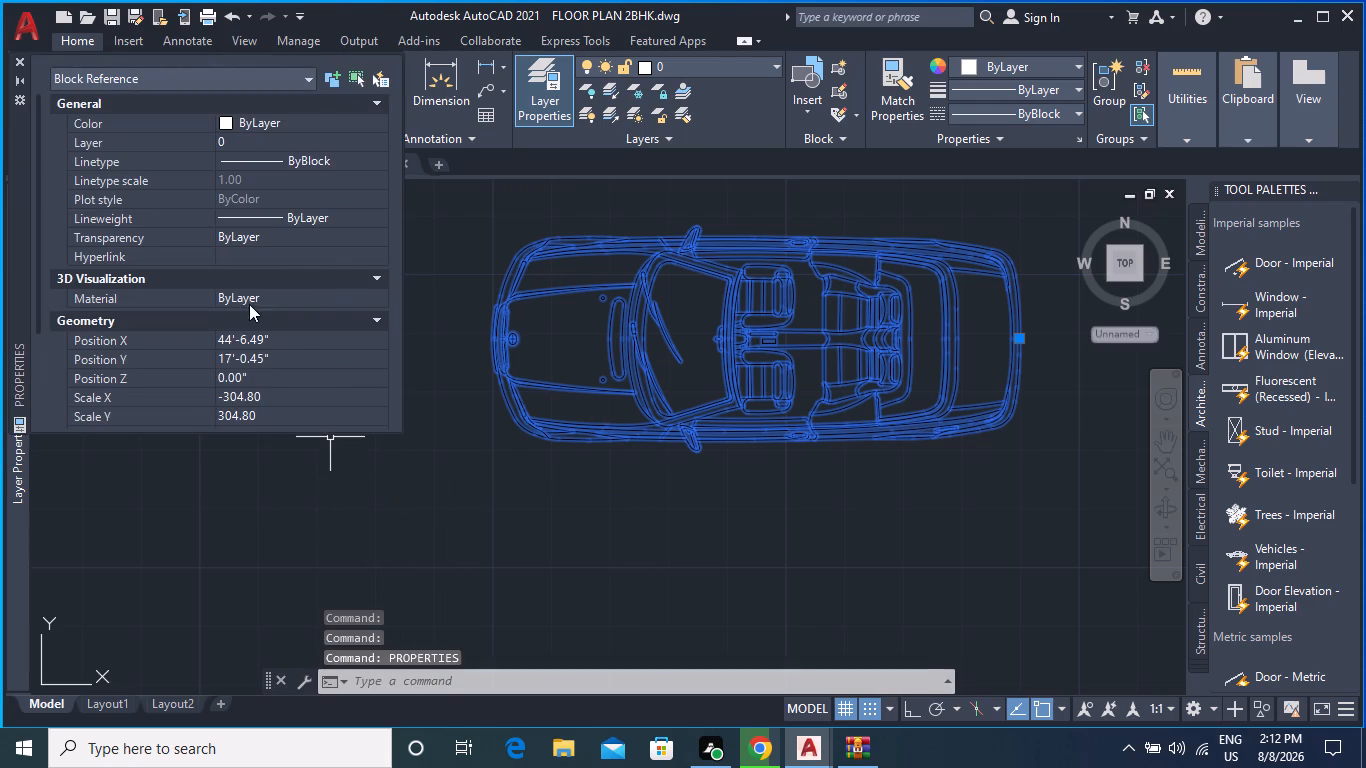
click(272, 134)
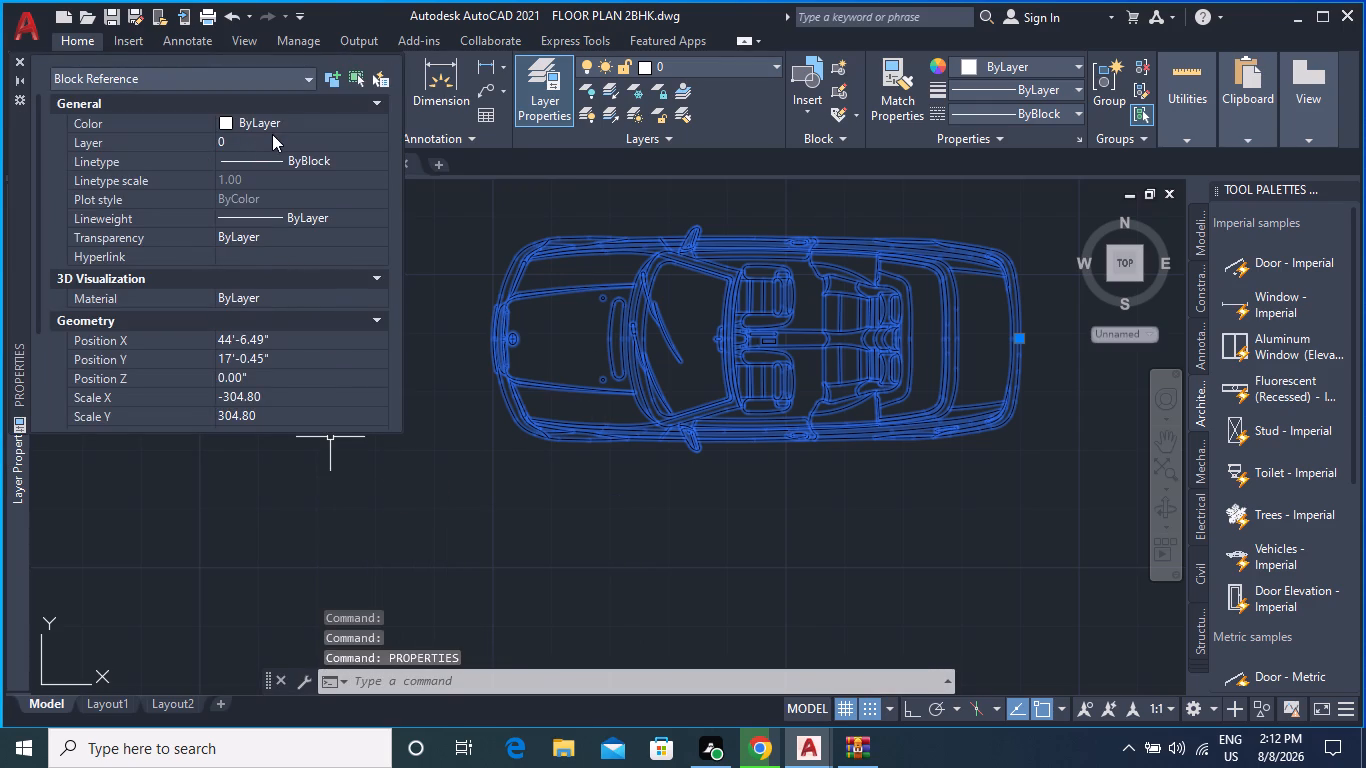
click(279, 141)
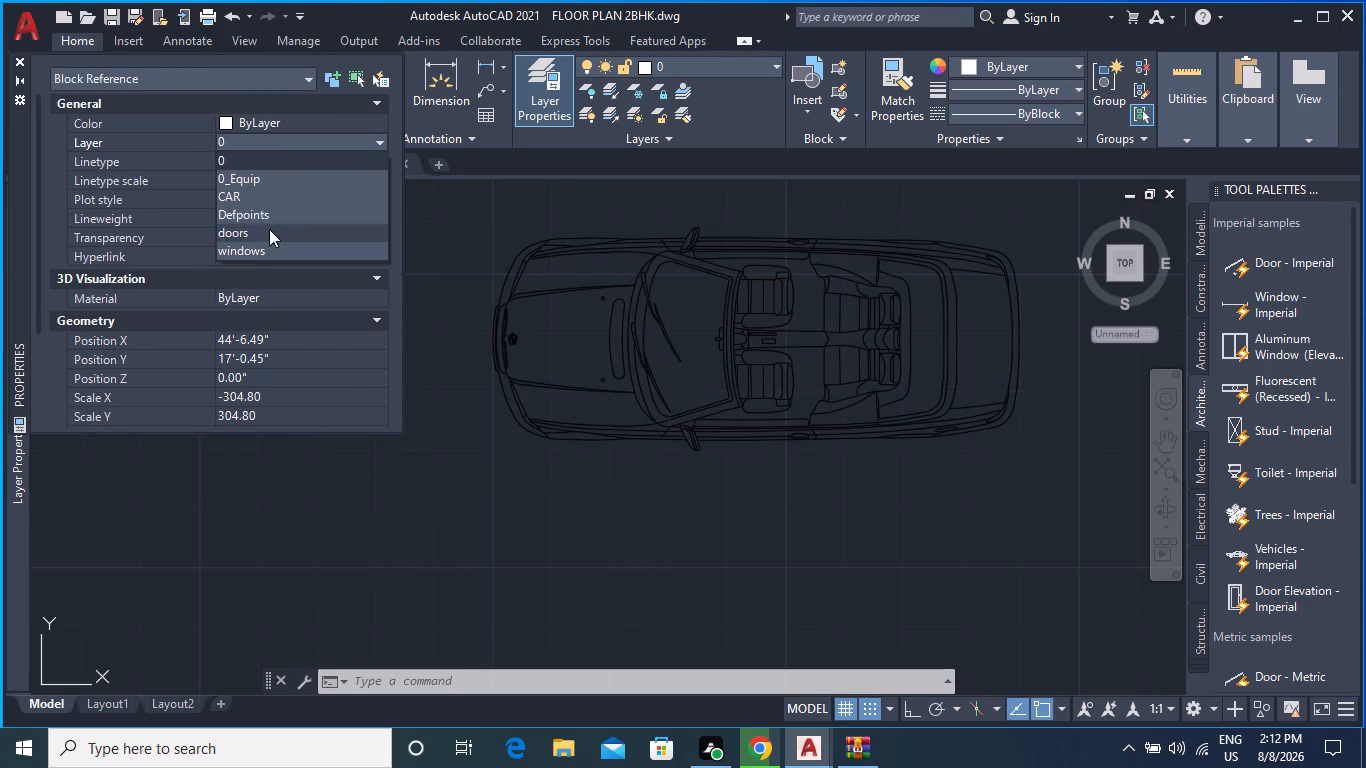
click(268, 199)
Set the car block's colour to White, close its properties and clear the selection.
click(295, 119)
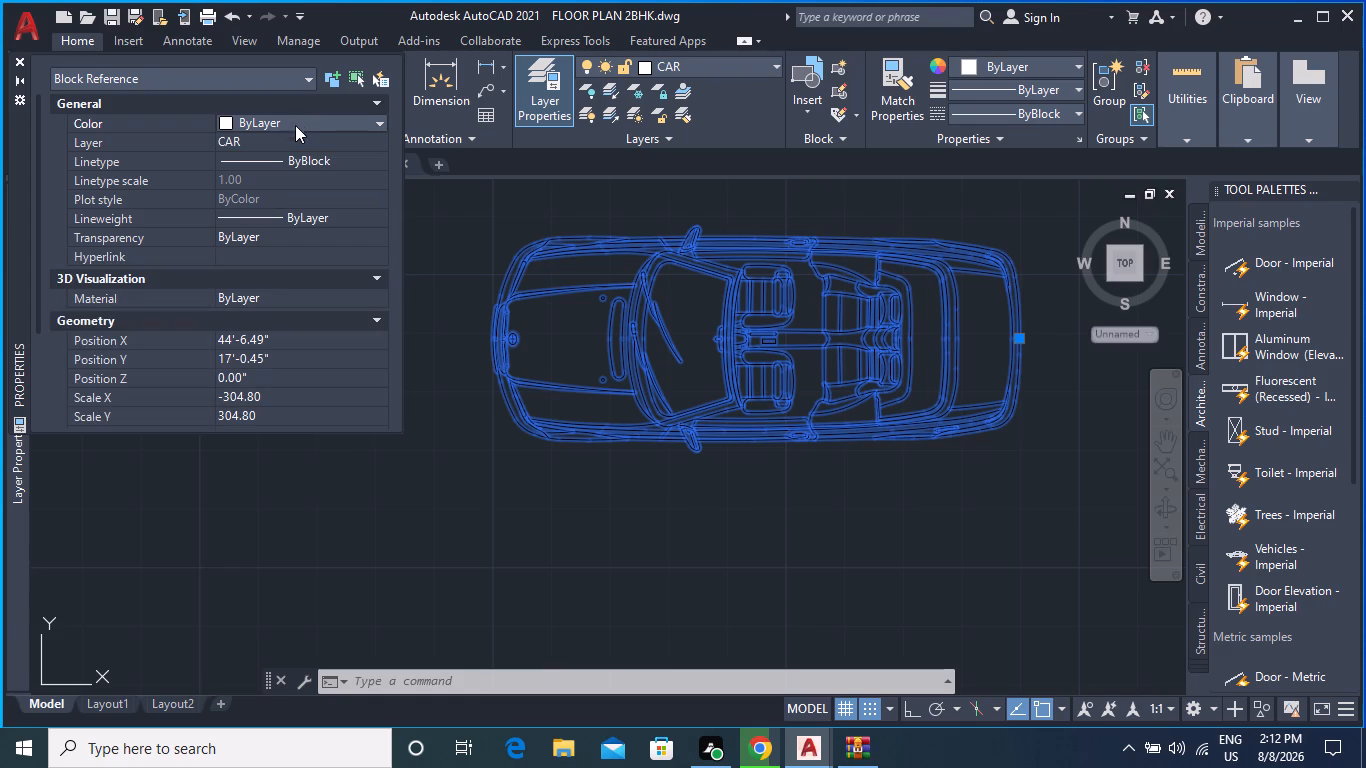
click(296, 122)
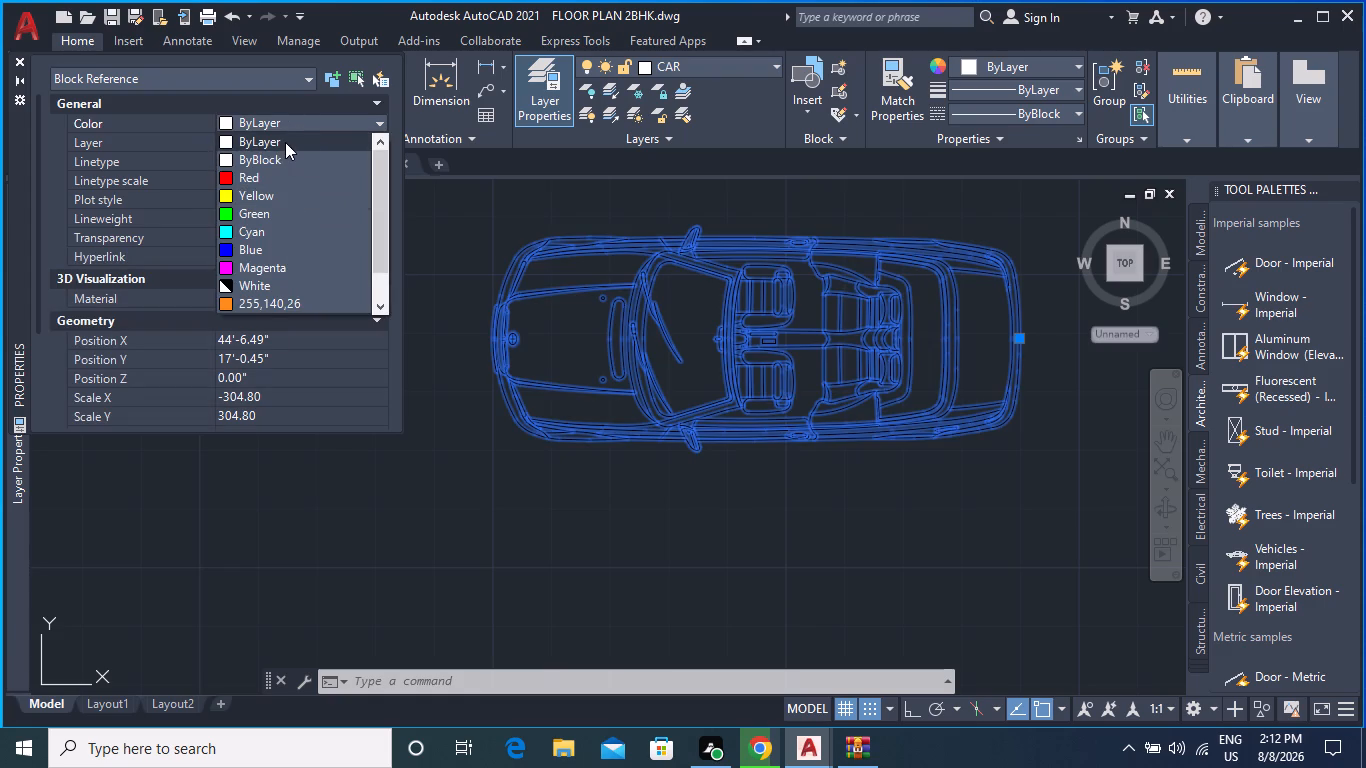
scroll(299, 234, down, 3)
click(270, 301)
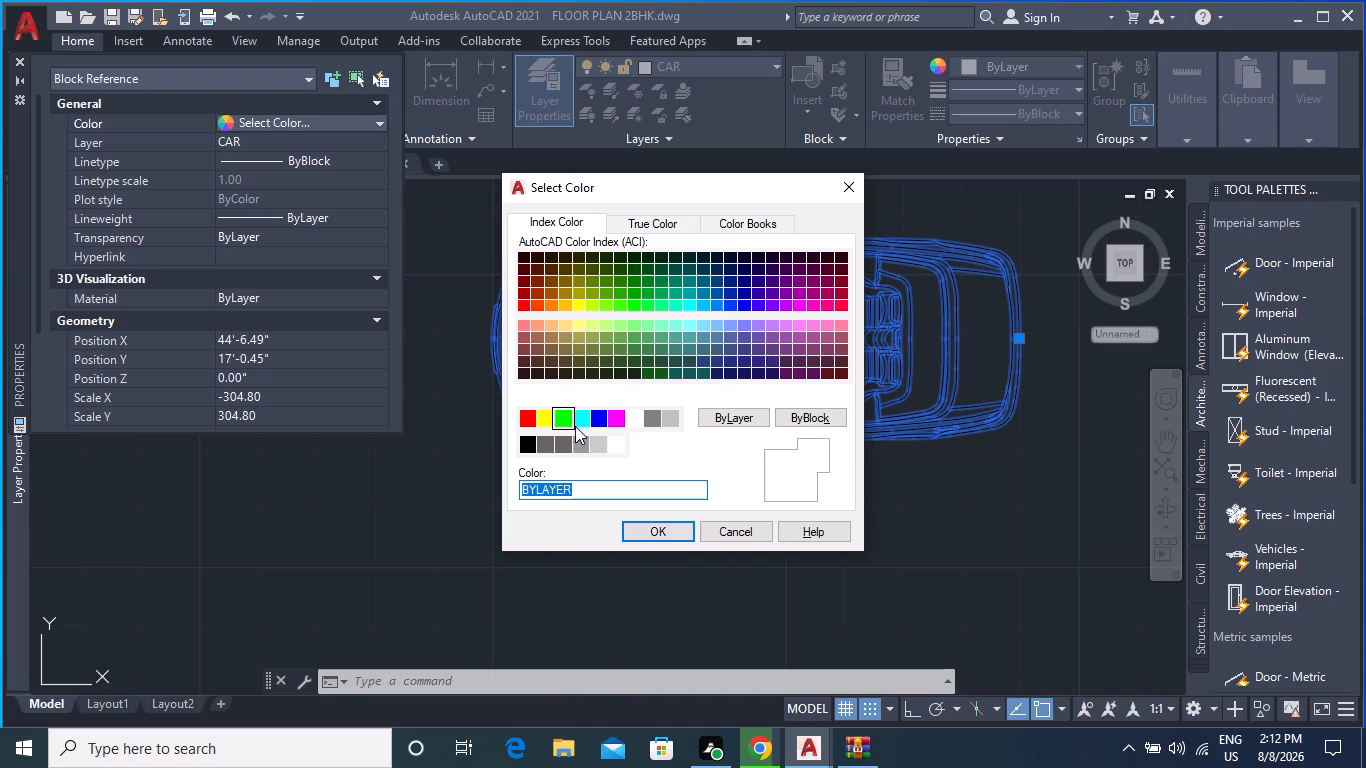
click(627, 421)
click(630, 420)
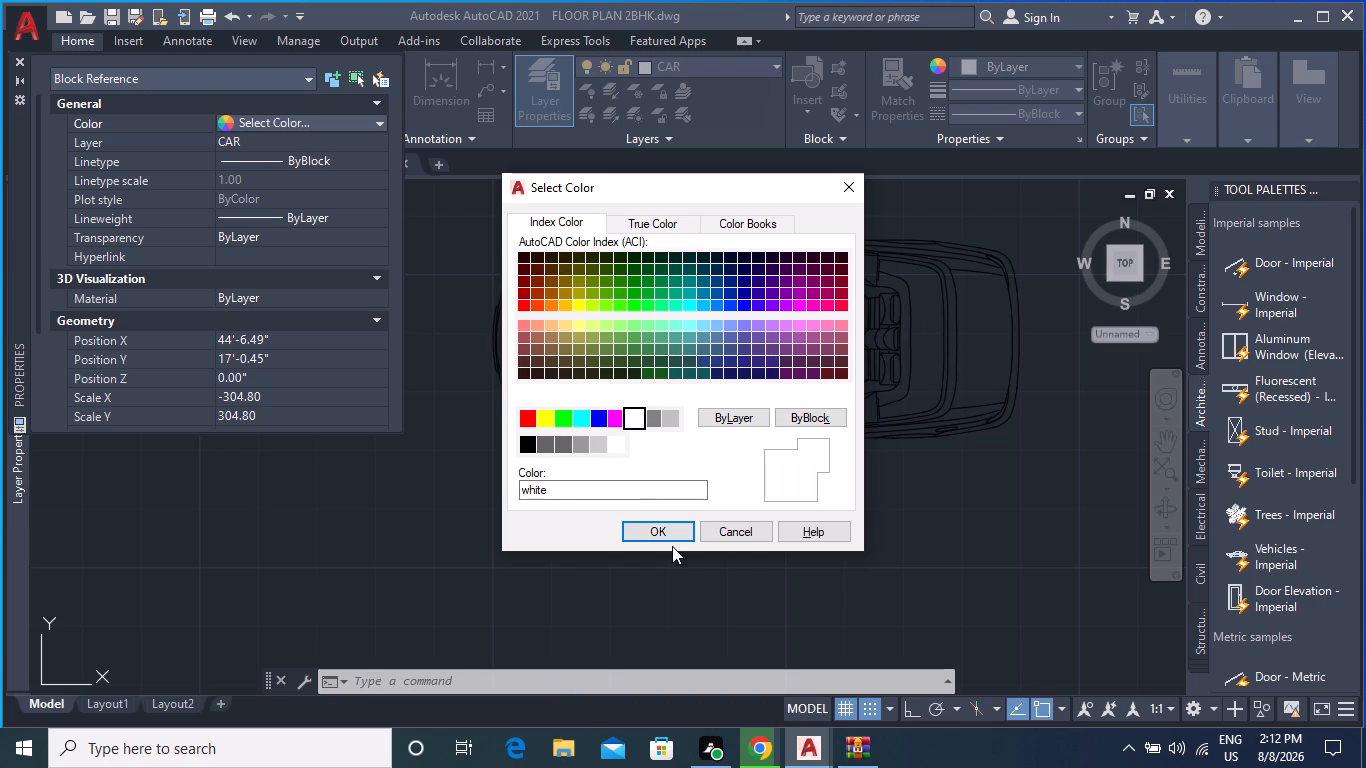
click(654, 527)
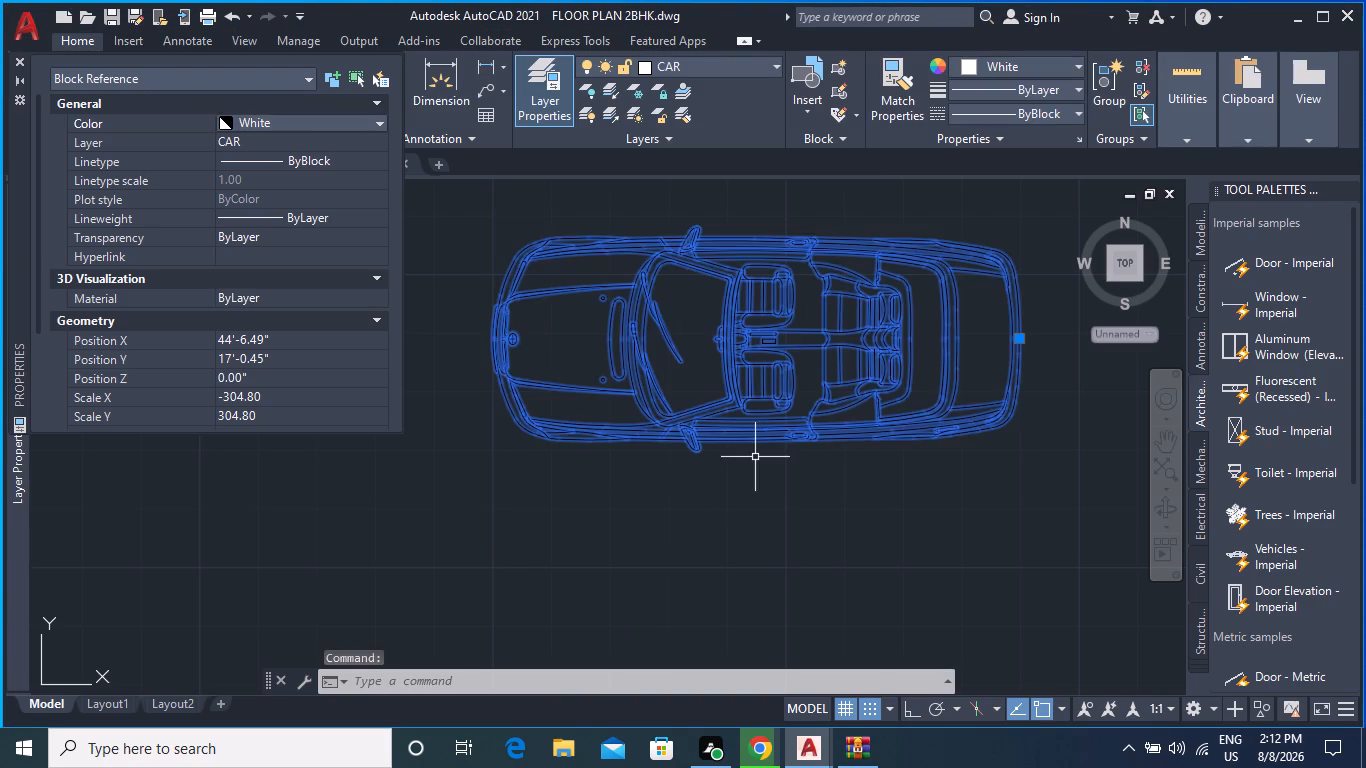
scroll(759, 462, down, 2)
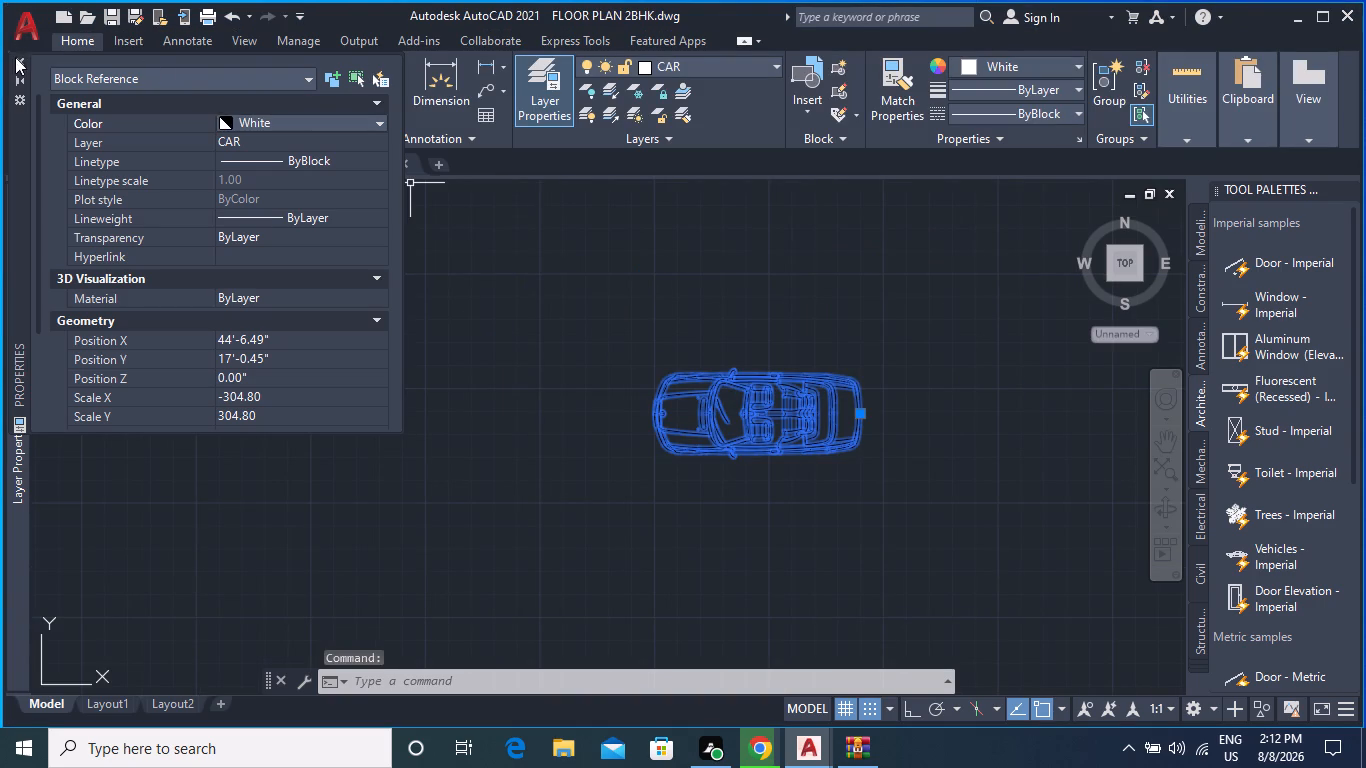
click(15, 57)
click(768, 511)
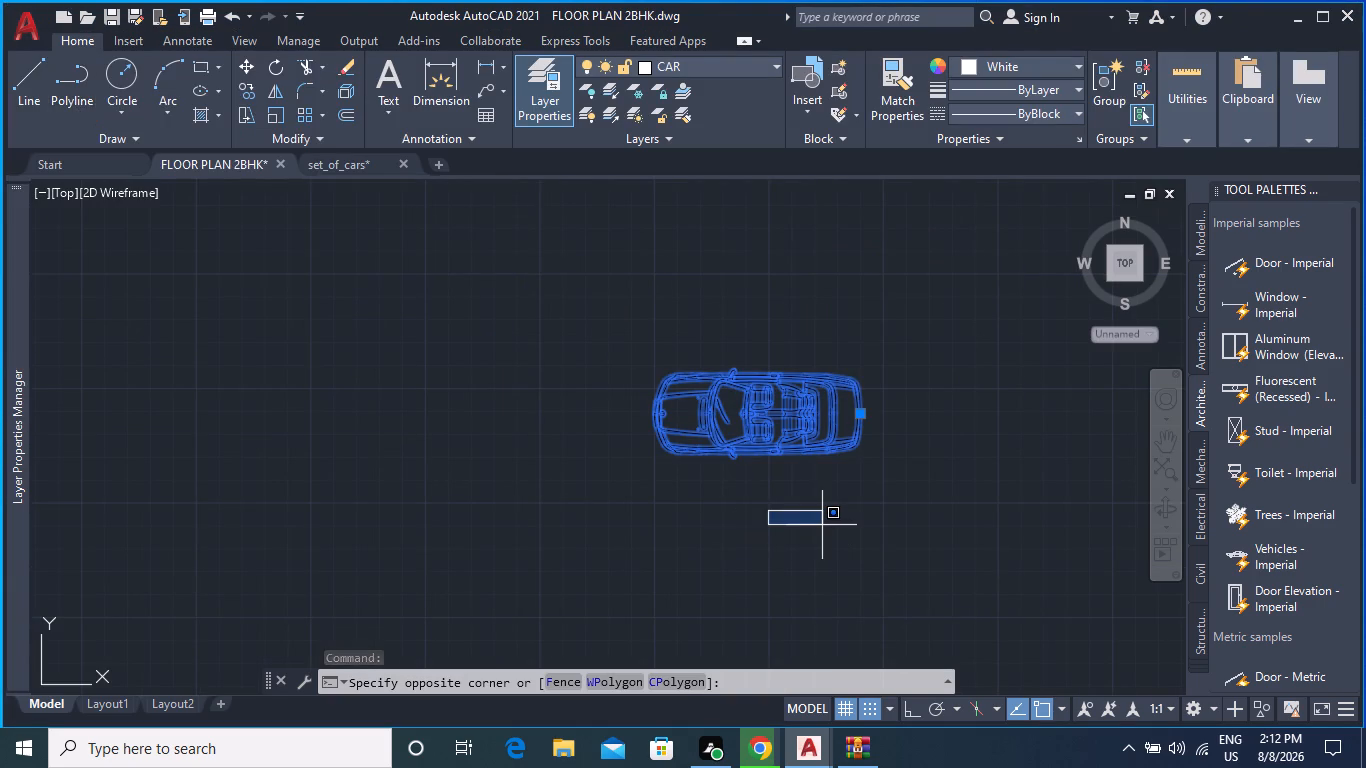
key(Escape)
key(Escape)
key(Escape)
key(Escape)
scroll(782, 423, down, 3)
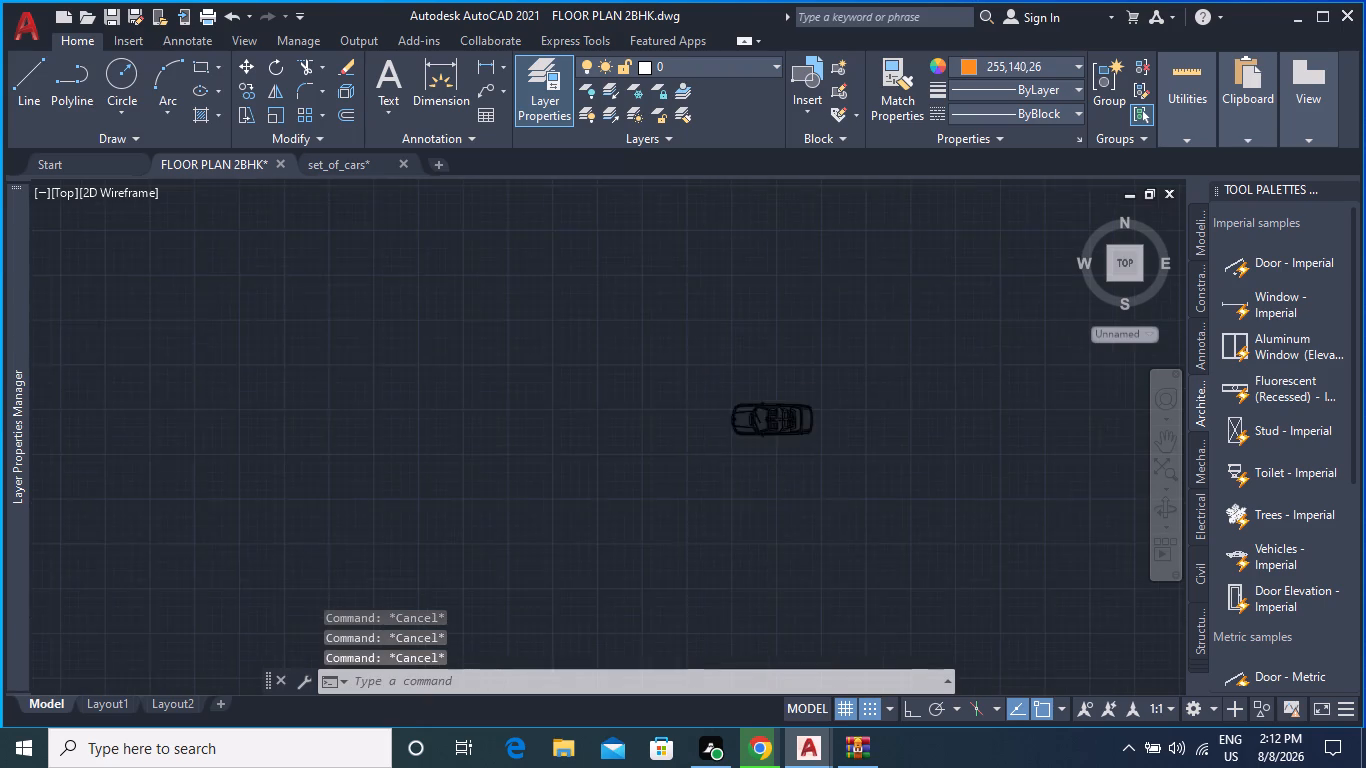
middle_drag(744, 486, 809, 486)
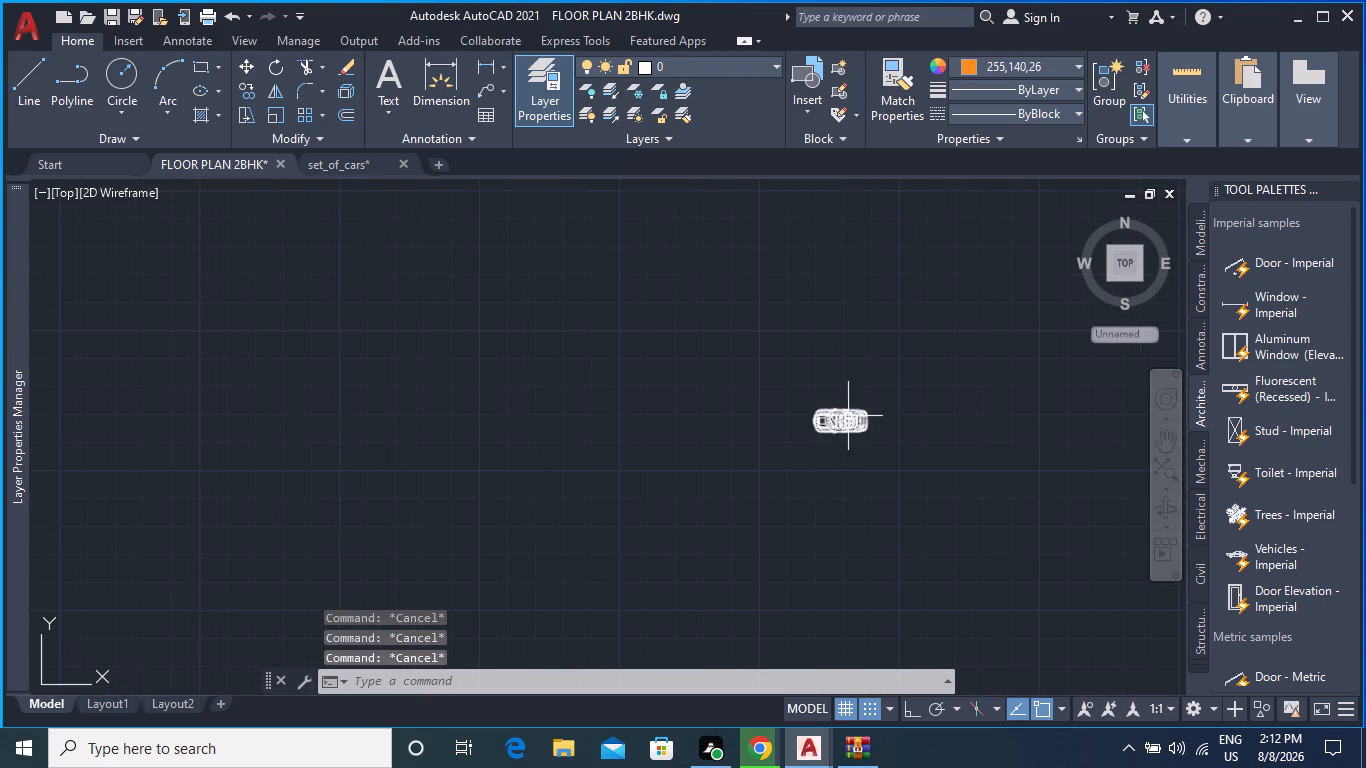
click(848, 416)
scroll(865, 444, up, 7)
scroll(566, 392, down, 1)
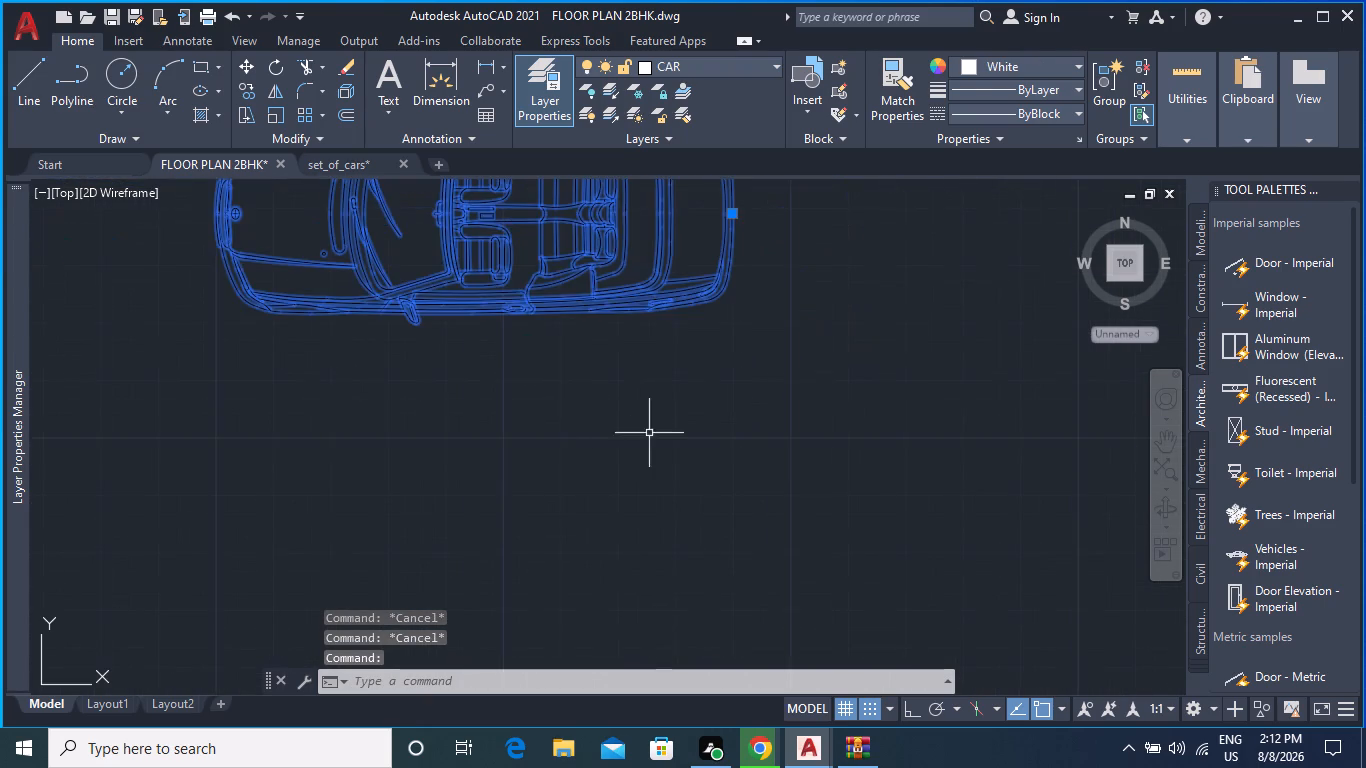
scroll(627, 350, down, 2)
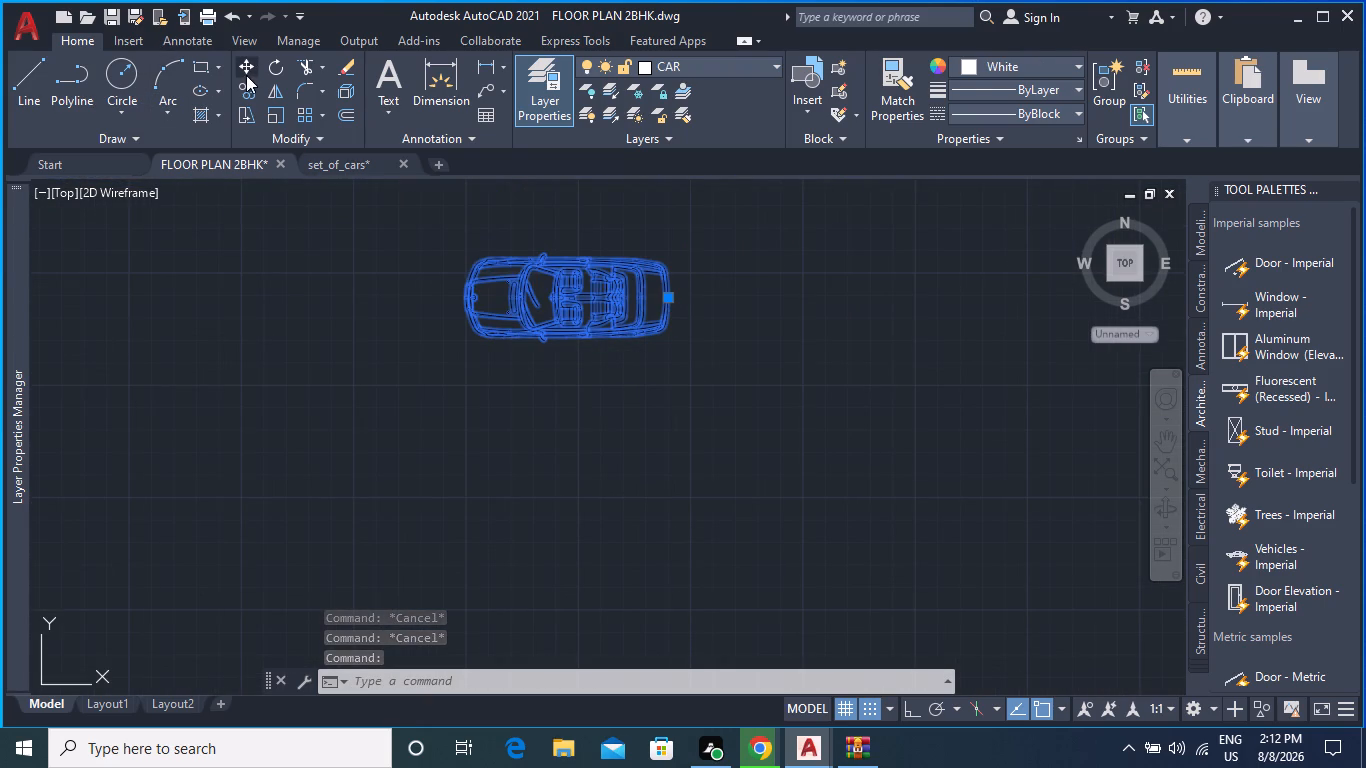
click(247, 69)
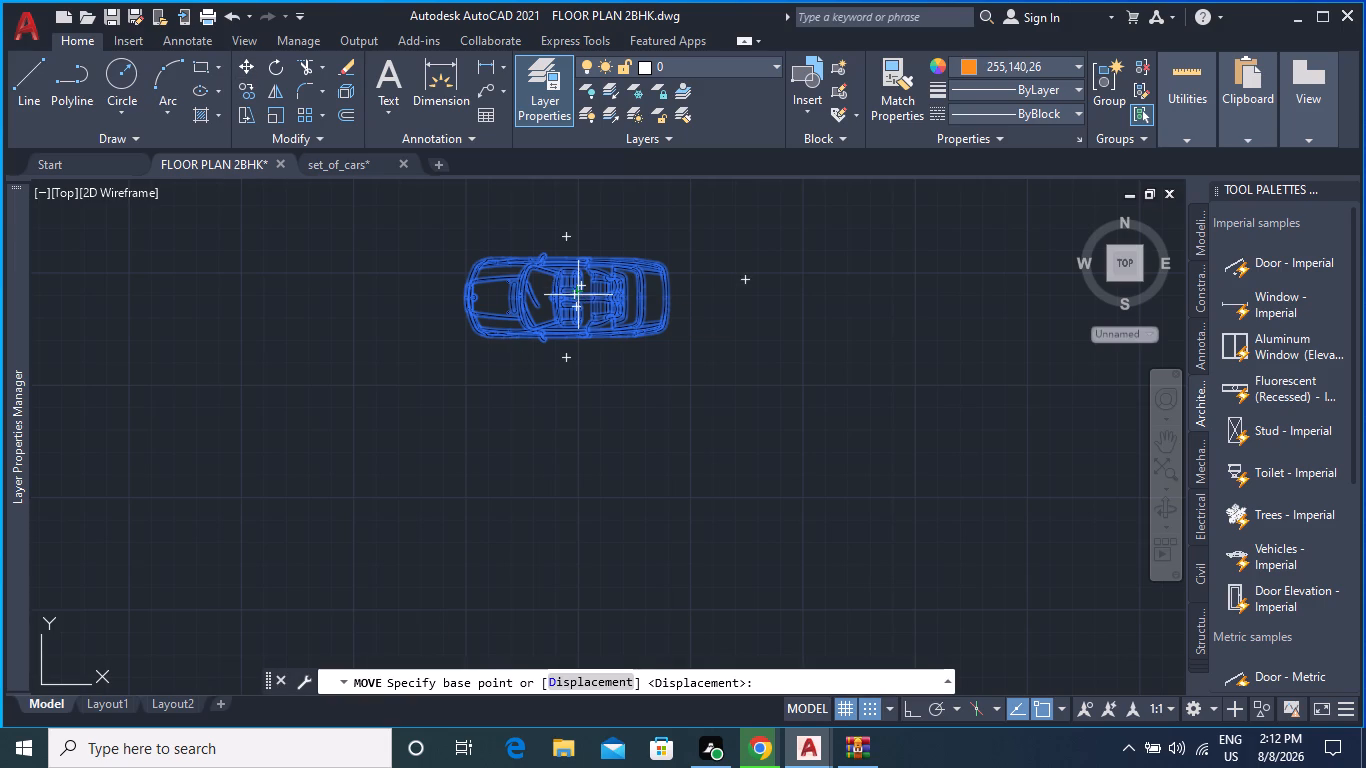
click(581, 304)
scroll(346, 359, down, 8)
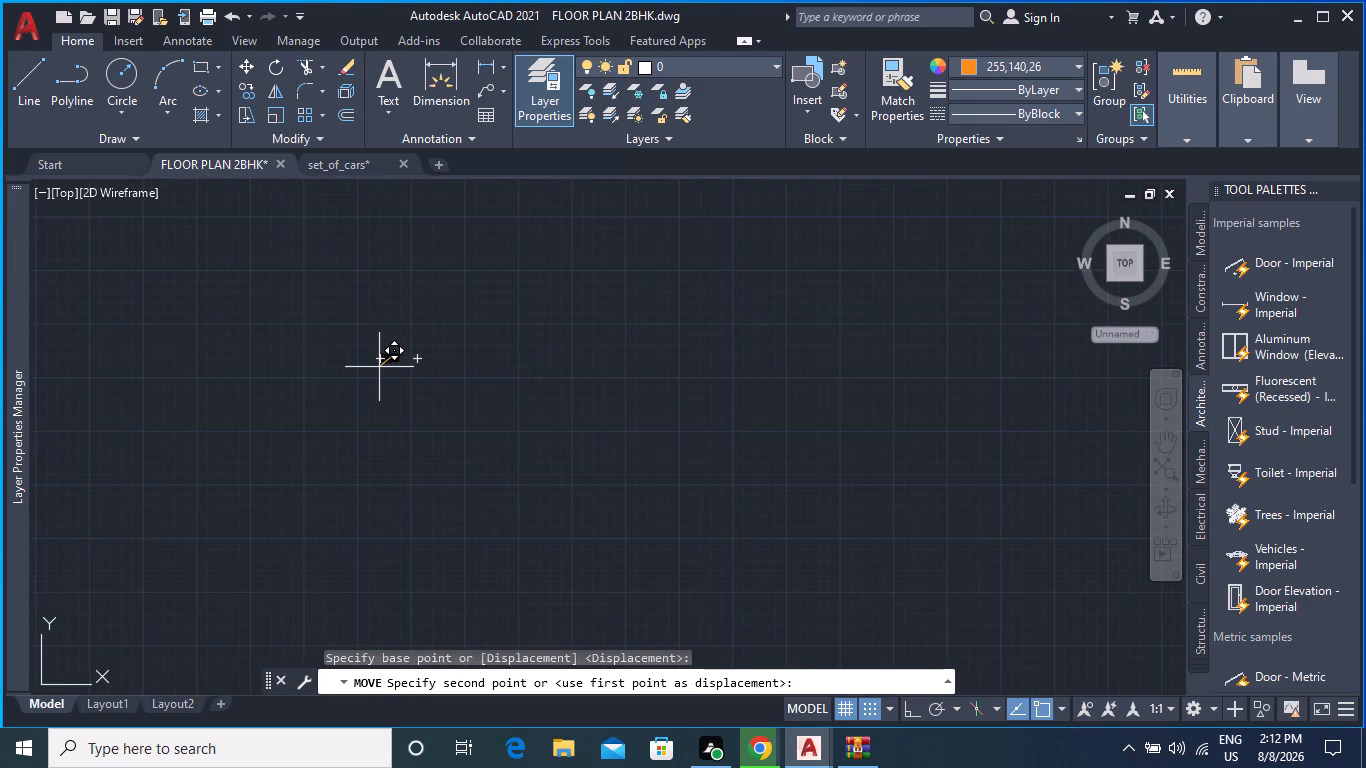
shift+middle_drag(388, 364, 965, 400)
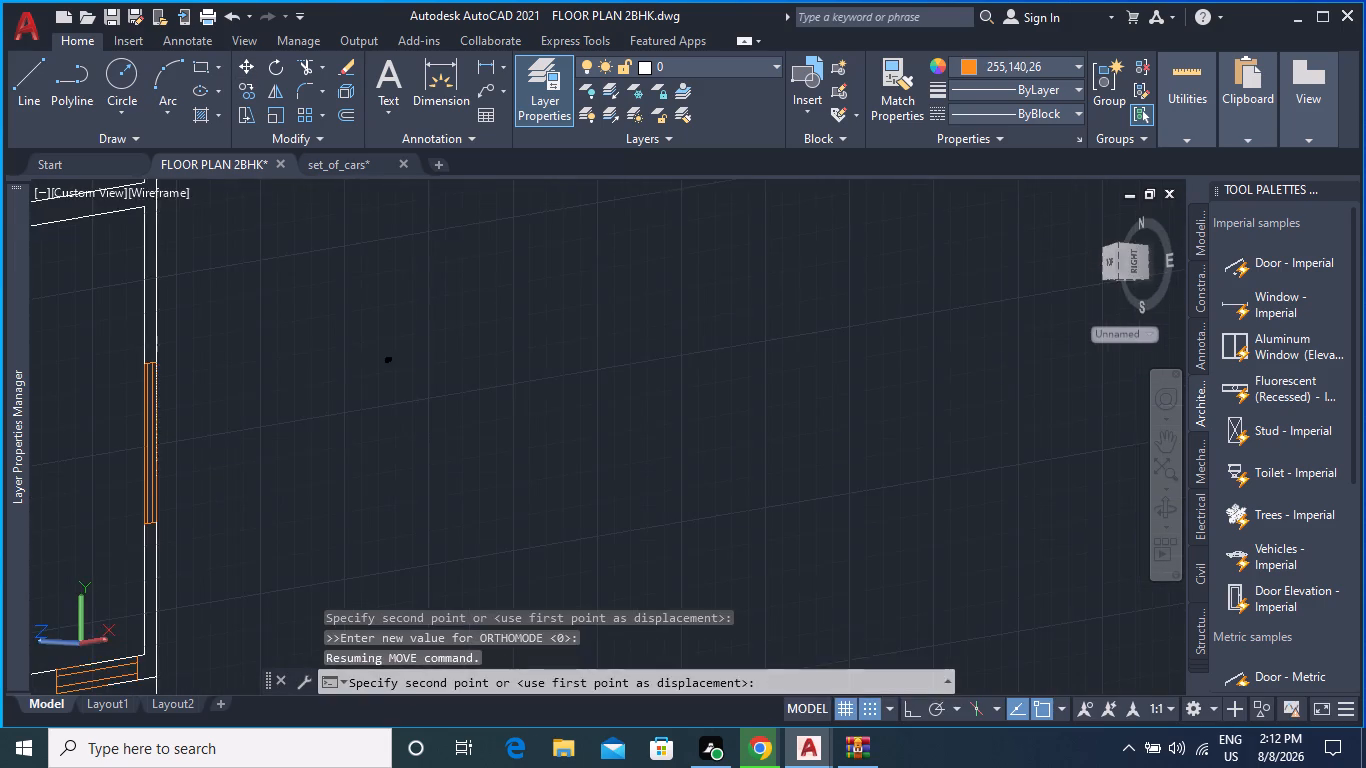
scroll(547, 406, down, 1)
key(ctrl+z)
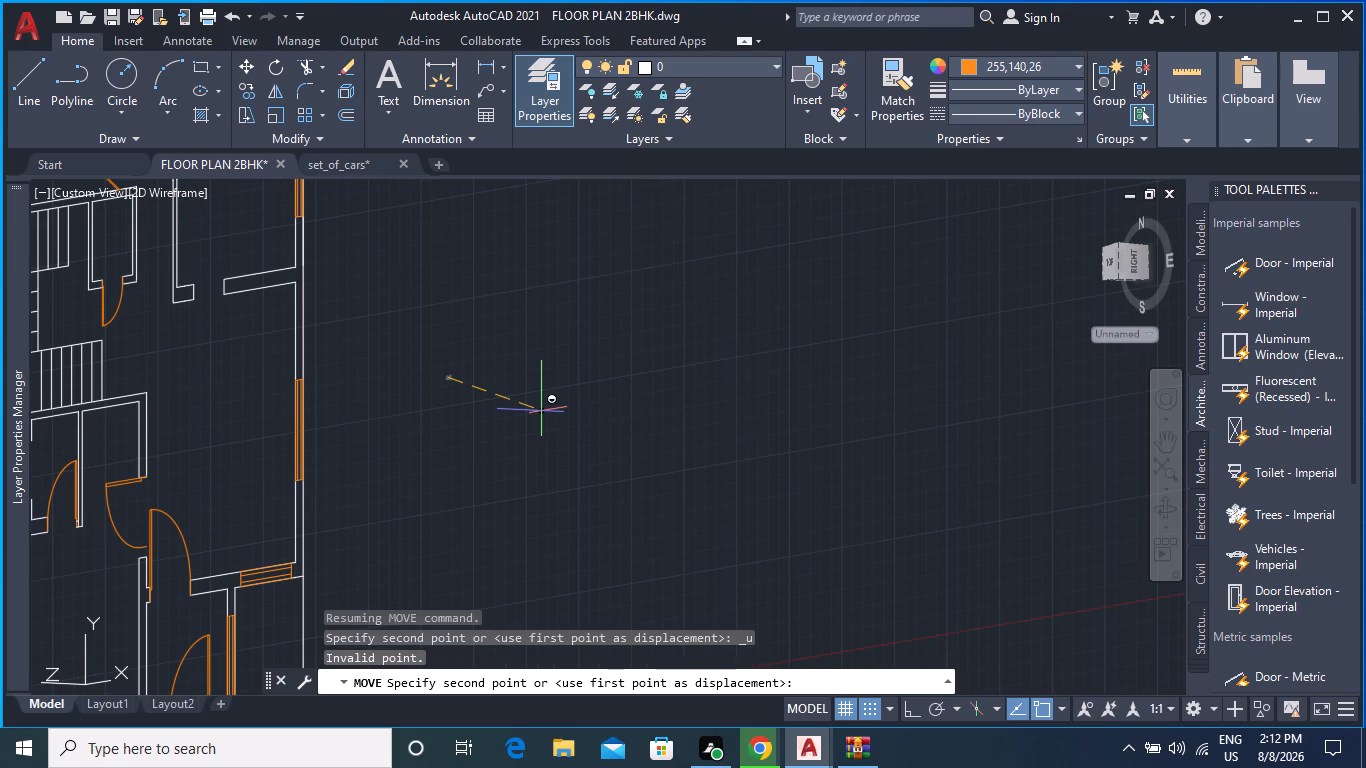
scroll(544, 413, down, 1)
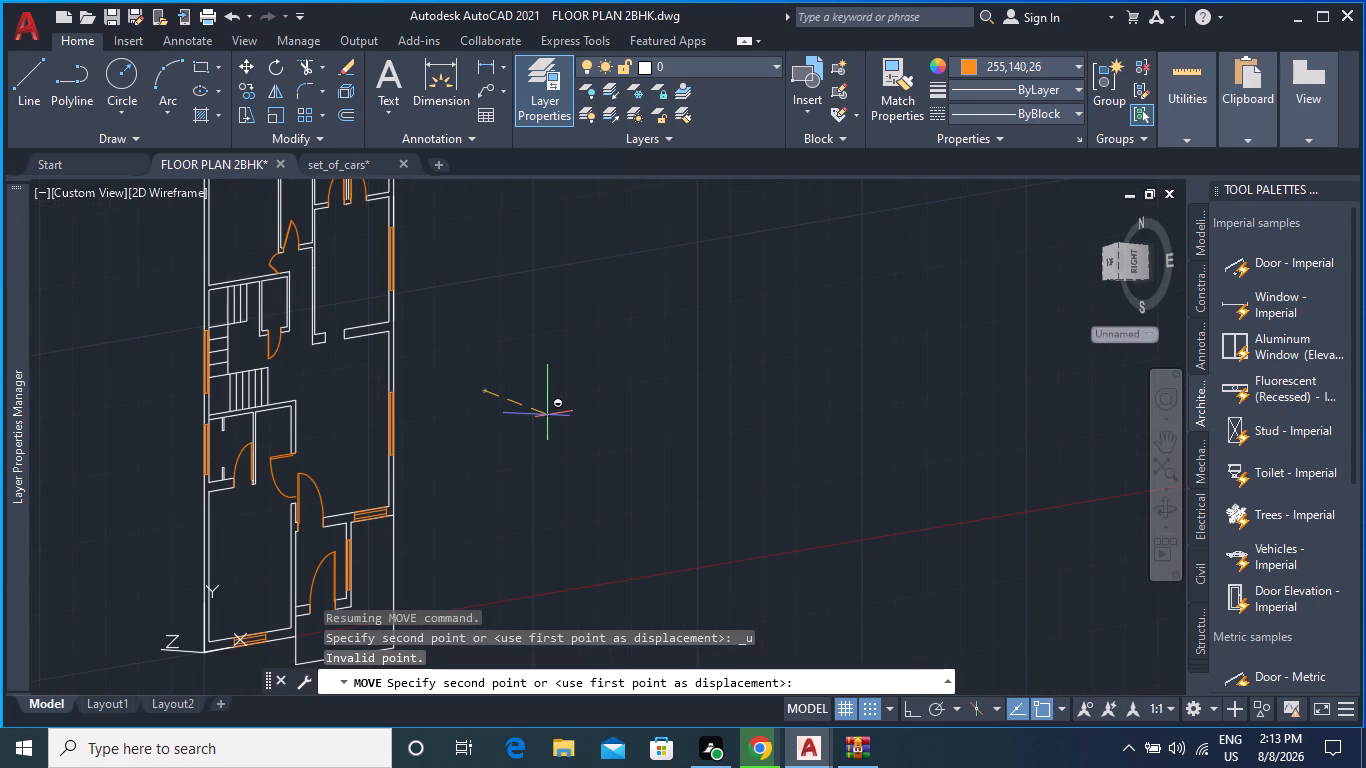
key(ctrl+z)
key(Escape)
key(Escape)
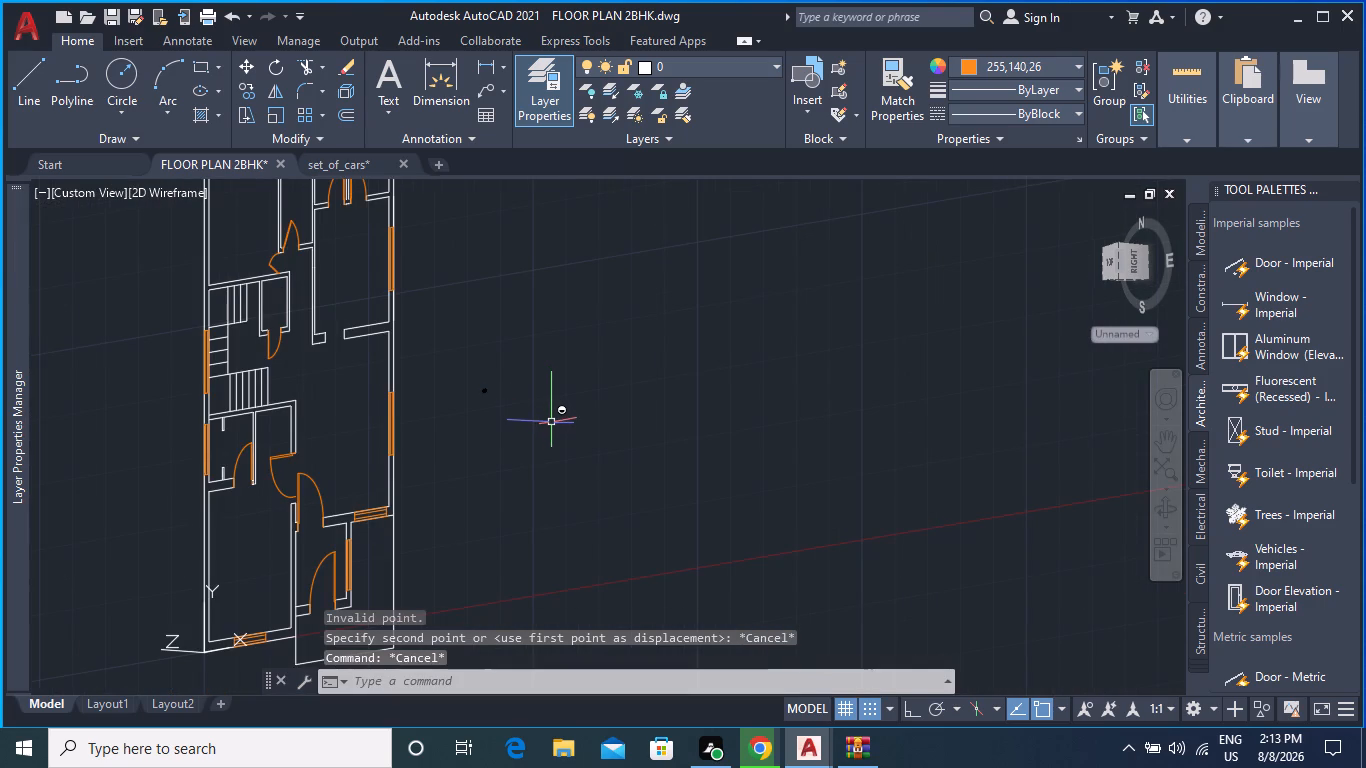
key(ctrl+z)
Move the car block from a base point inside it to the empty area just beyond the plan's lower-right corner.
scroll(577, 393, down, 4)
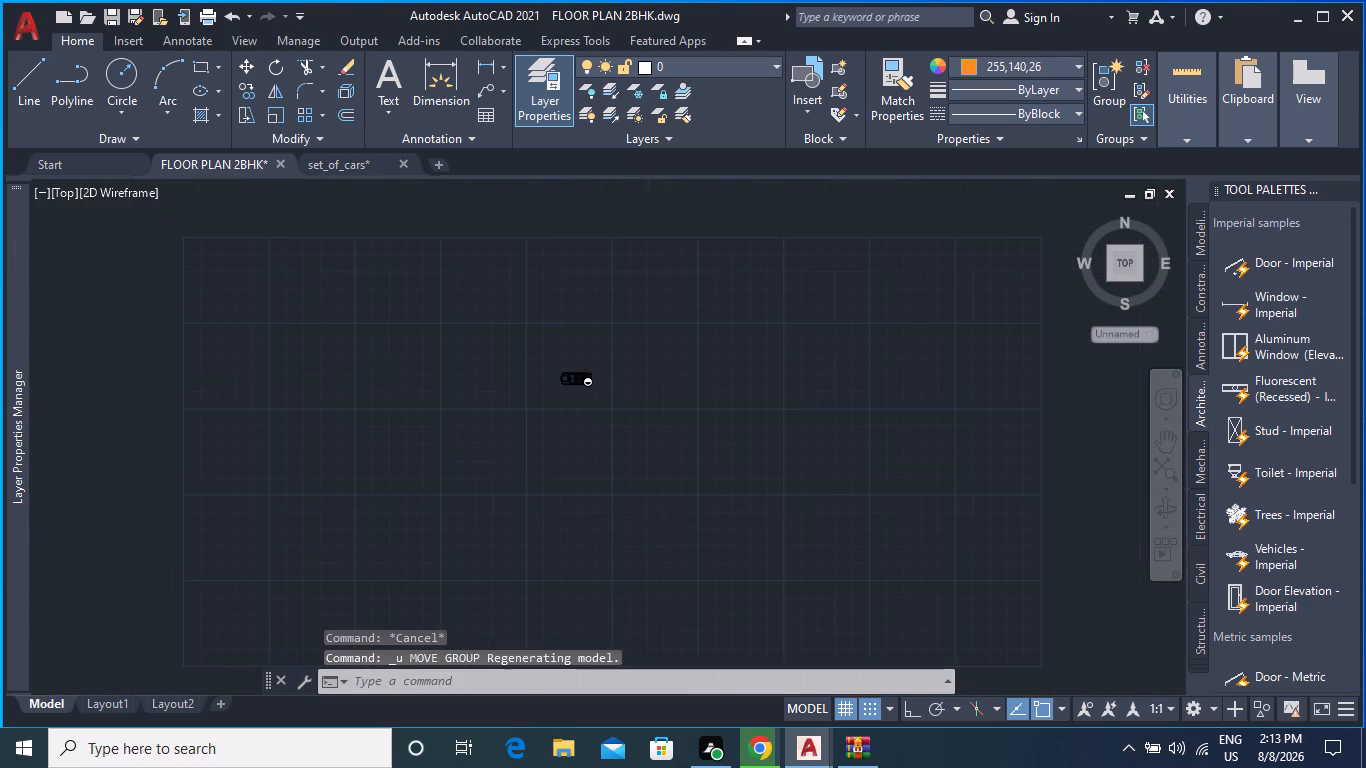
scroll(578, 393, down, 1)
scroll(578, 393, up, 7)
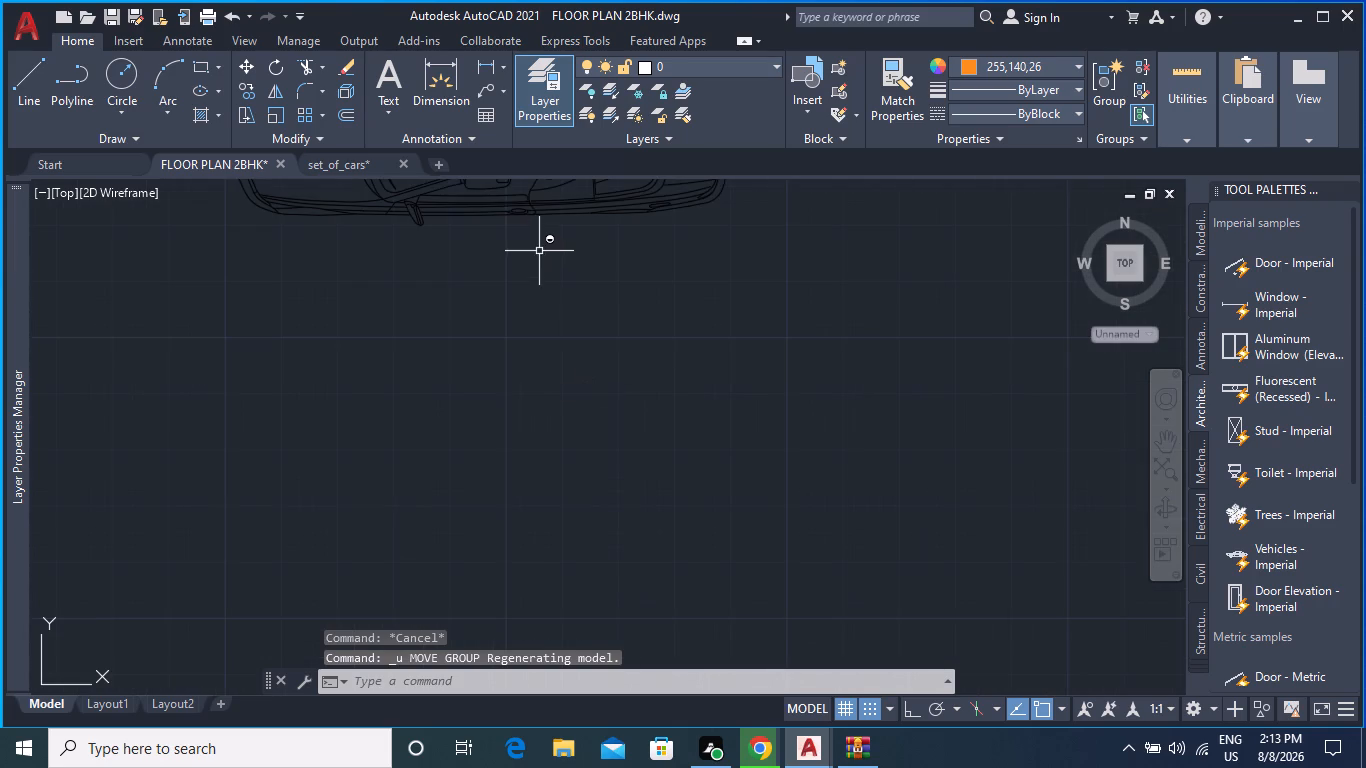
middle_drag(564, 315, 600, 483)
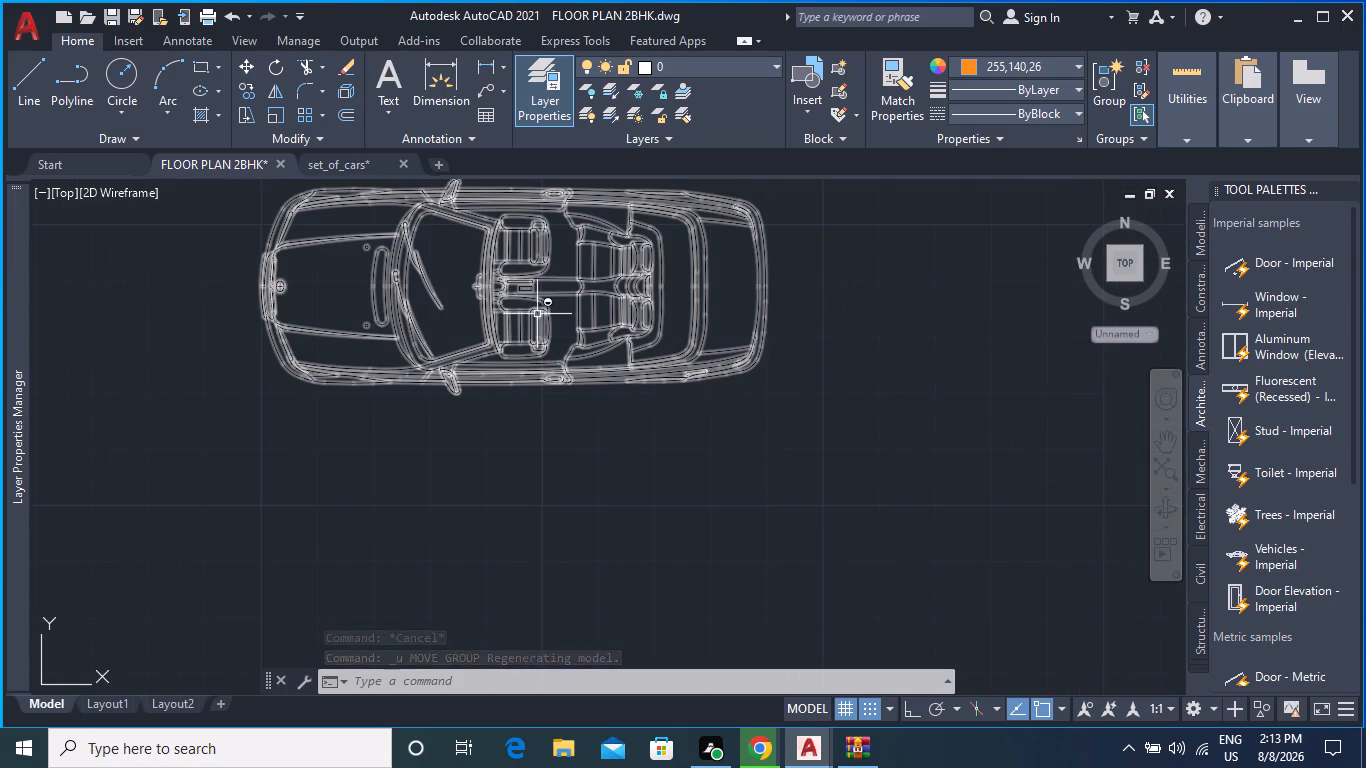
click(537, 313)
click(245, 72)
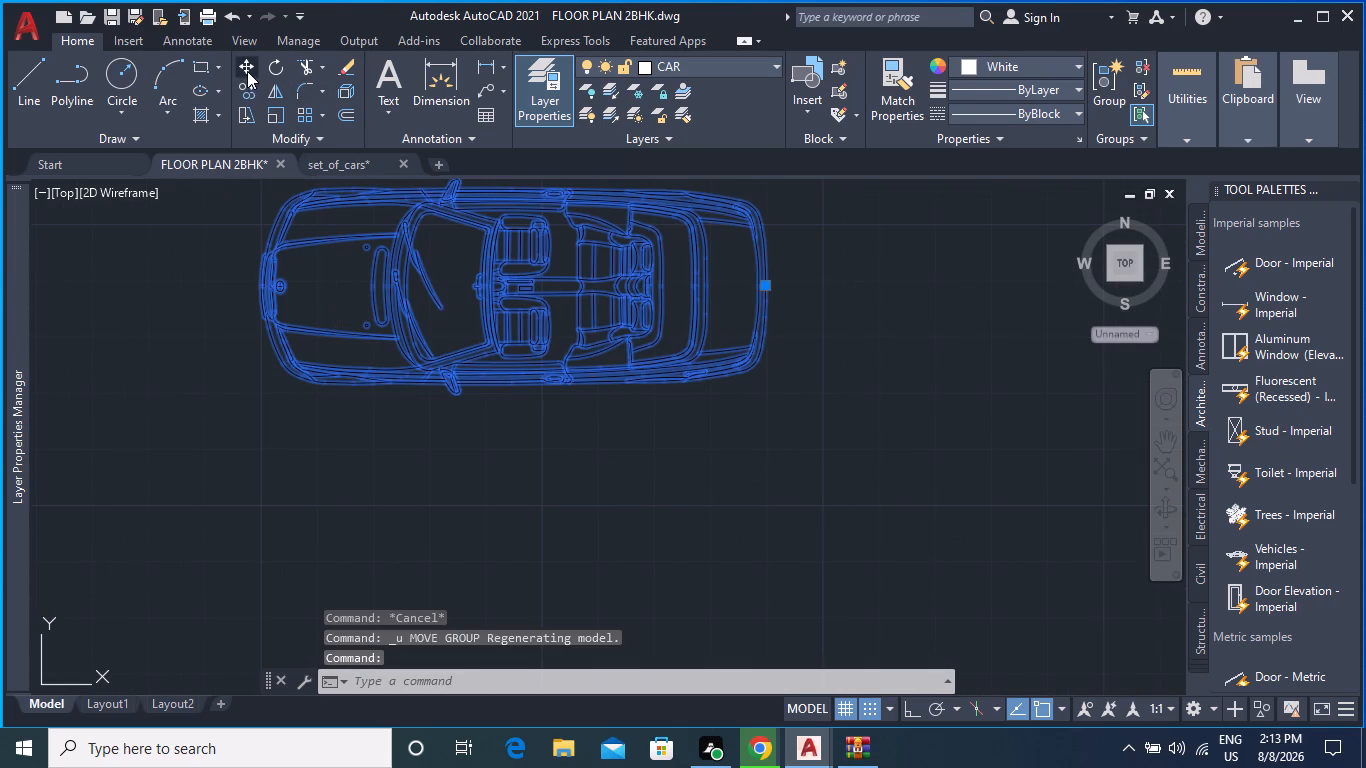
click(545, 293)
scroll(393, 340, down, 5)
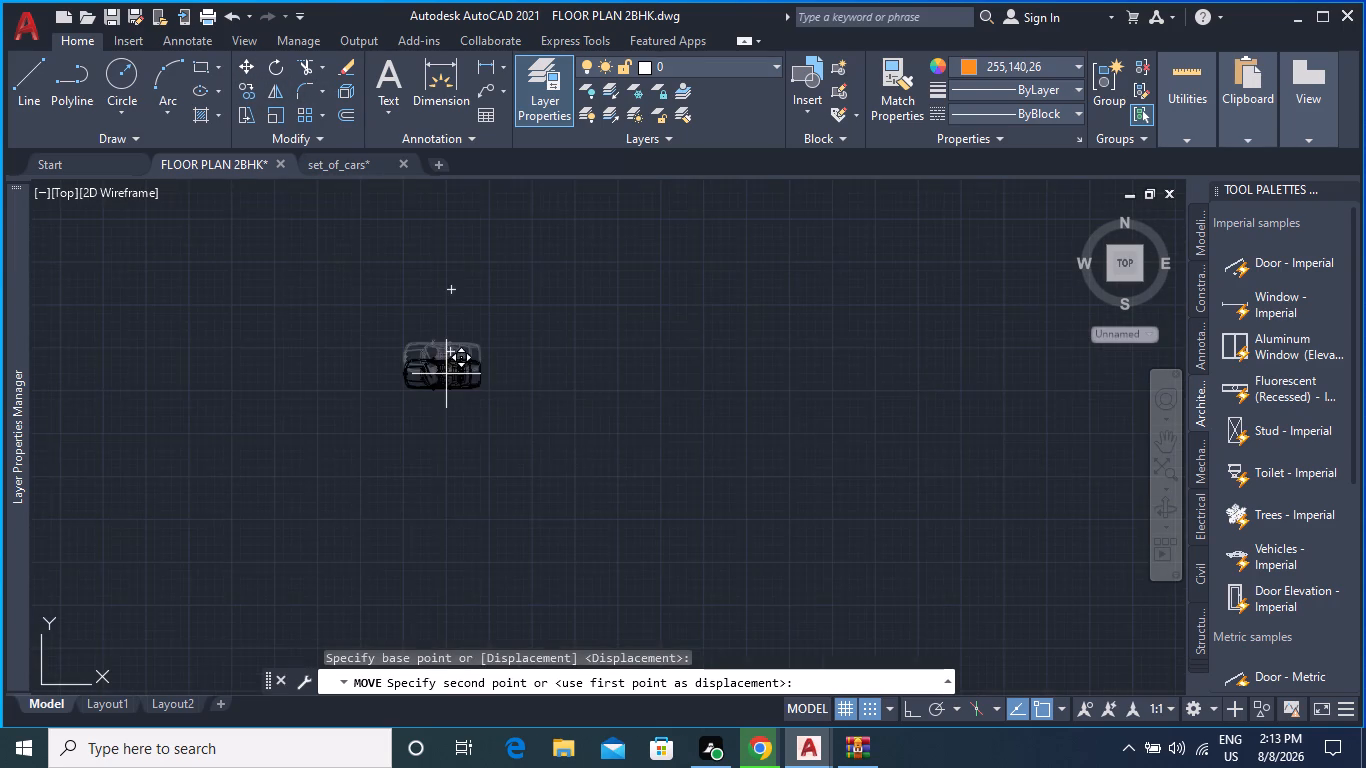
scroll(449, 376, down, 5)
middle_drag(370, 389, 954, 376)
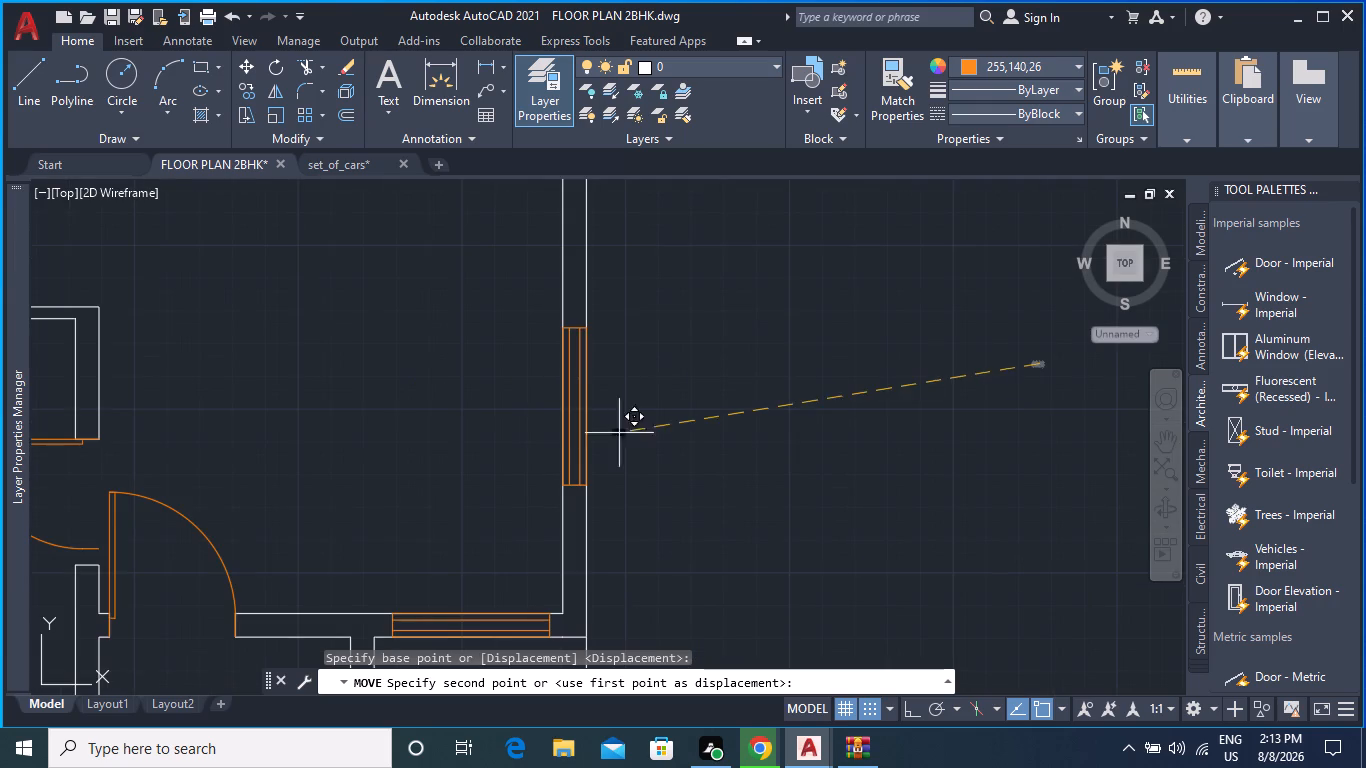
middle_drag(446, 467, 507, 225)
middle_drag(566, 602, 568, 399)
middle_drag(819, 440, 614, 418)
middle_drag(632, 423, 662, 518)
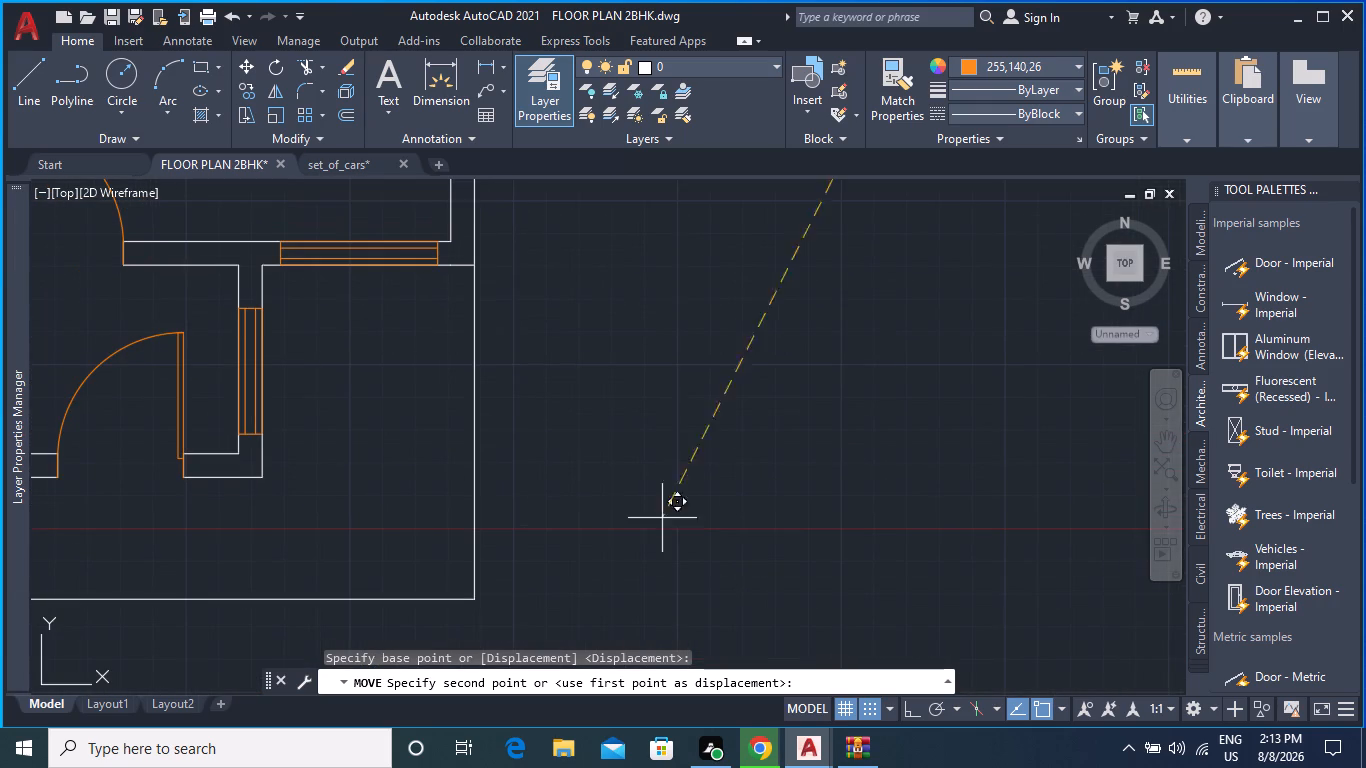
click(696, 415)
Rotate the car block 90 degrees about a base point near its front seats.
scroll(700, 381, up, 2)
scroll(754, 460, up, 2)
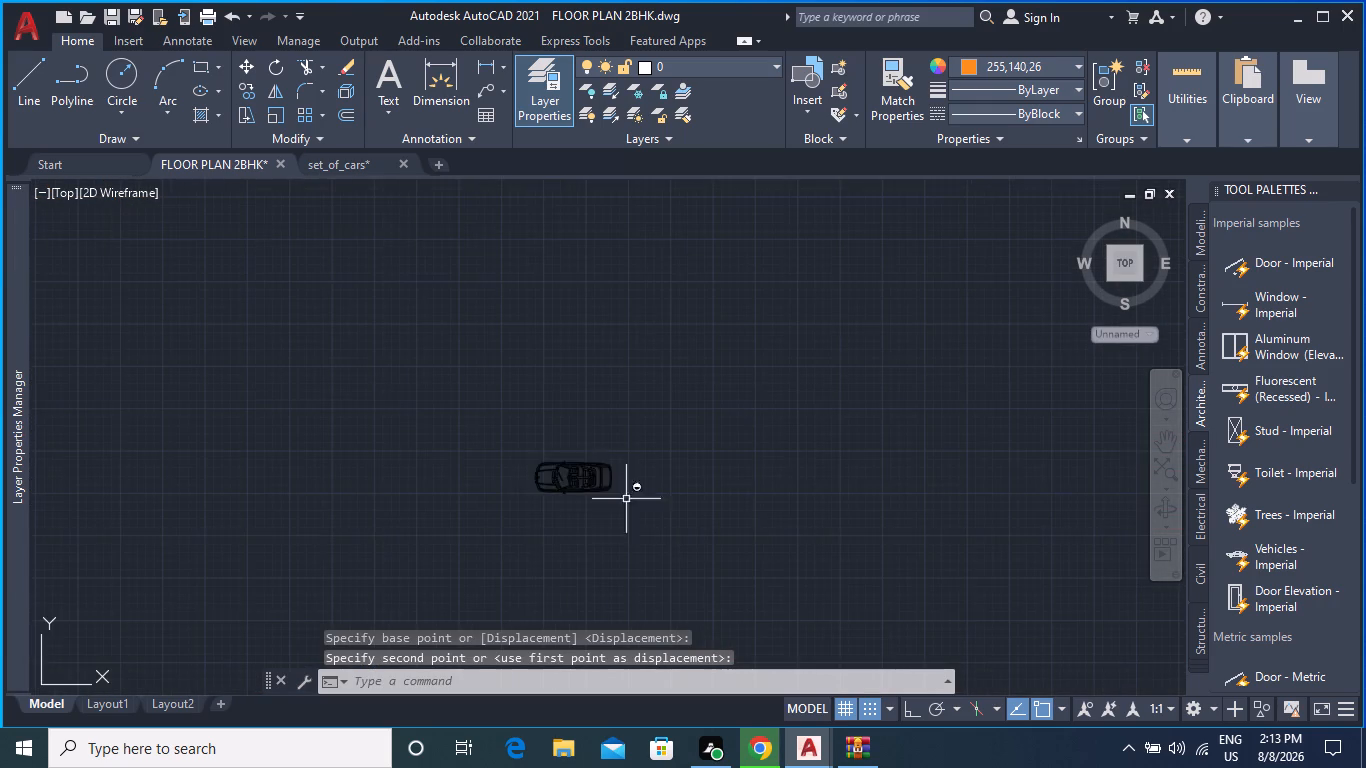
scroll(557, 490, up, 5)
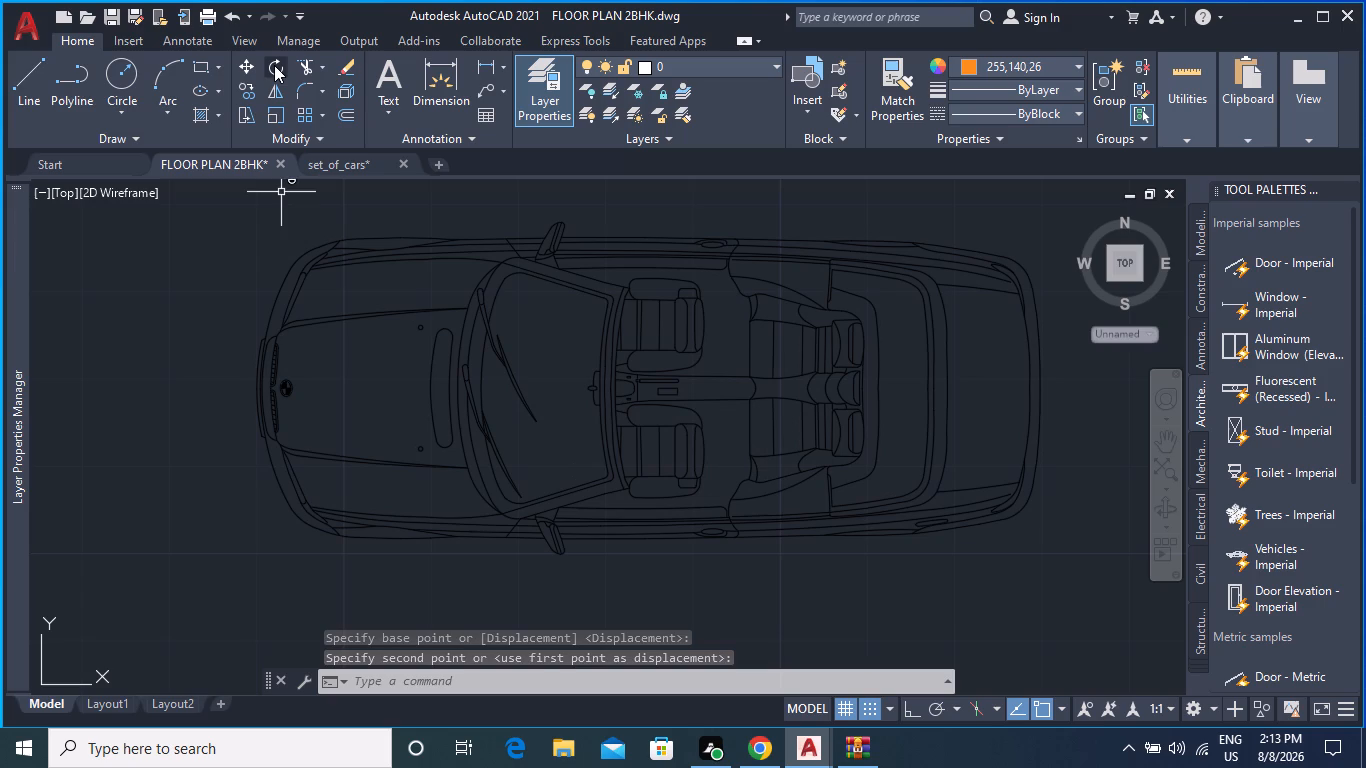
click(274, 63)
click(667, 382)
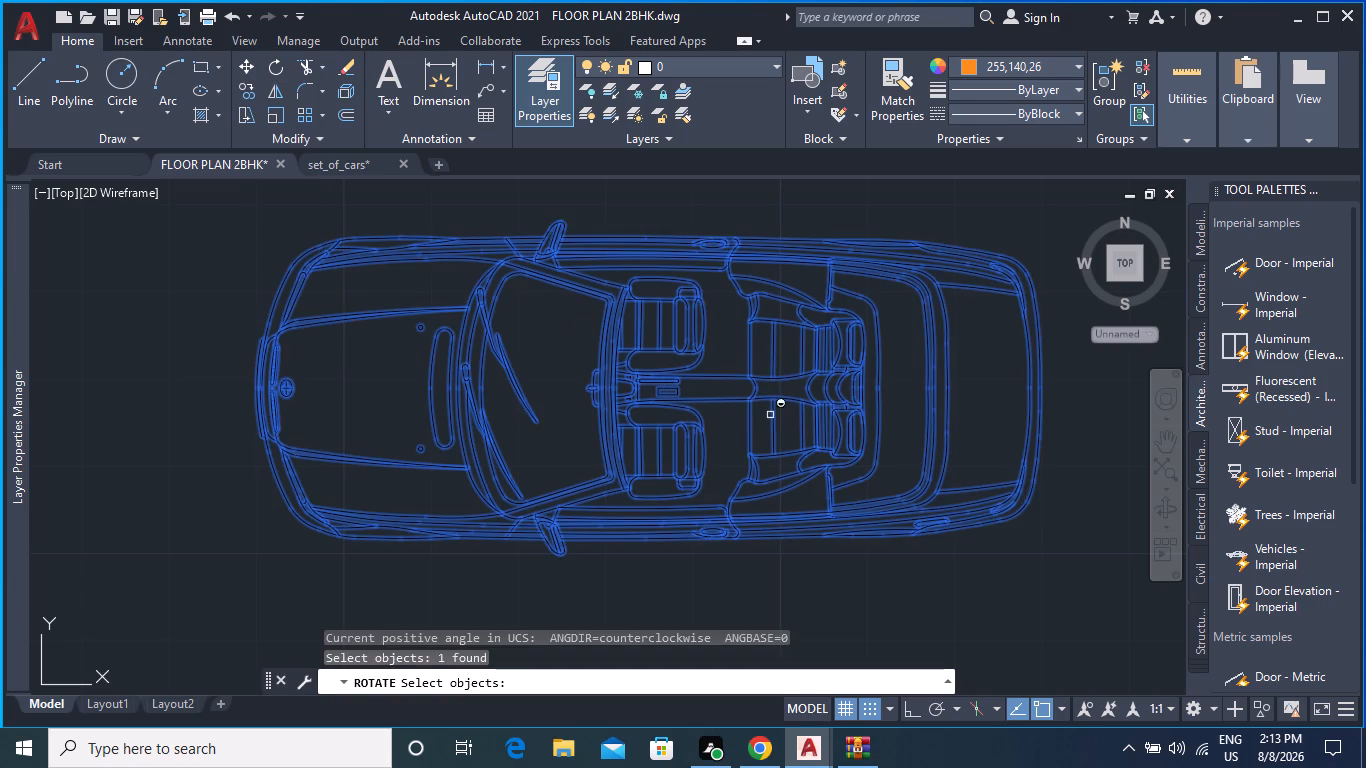
click(284, 70)
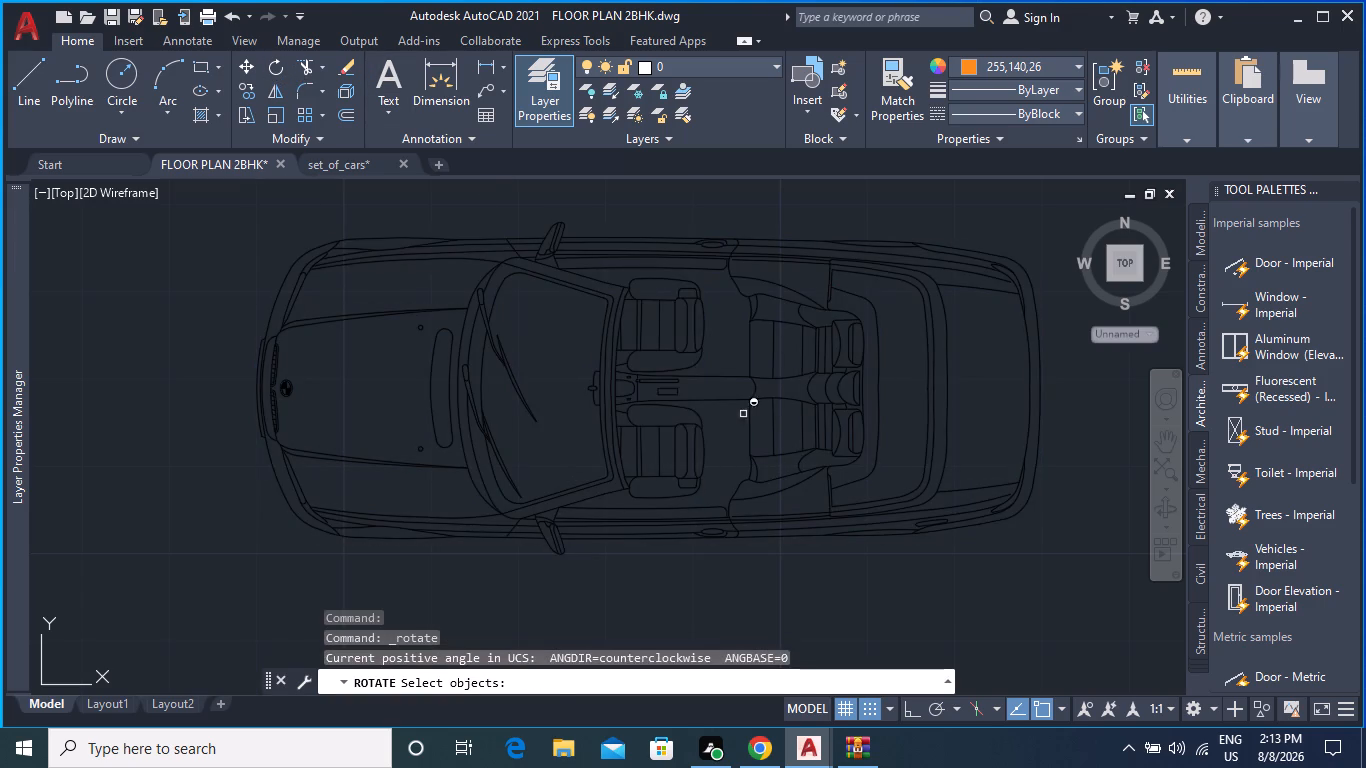
click(698, 386)
click(563, 370)
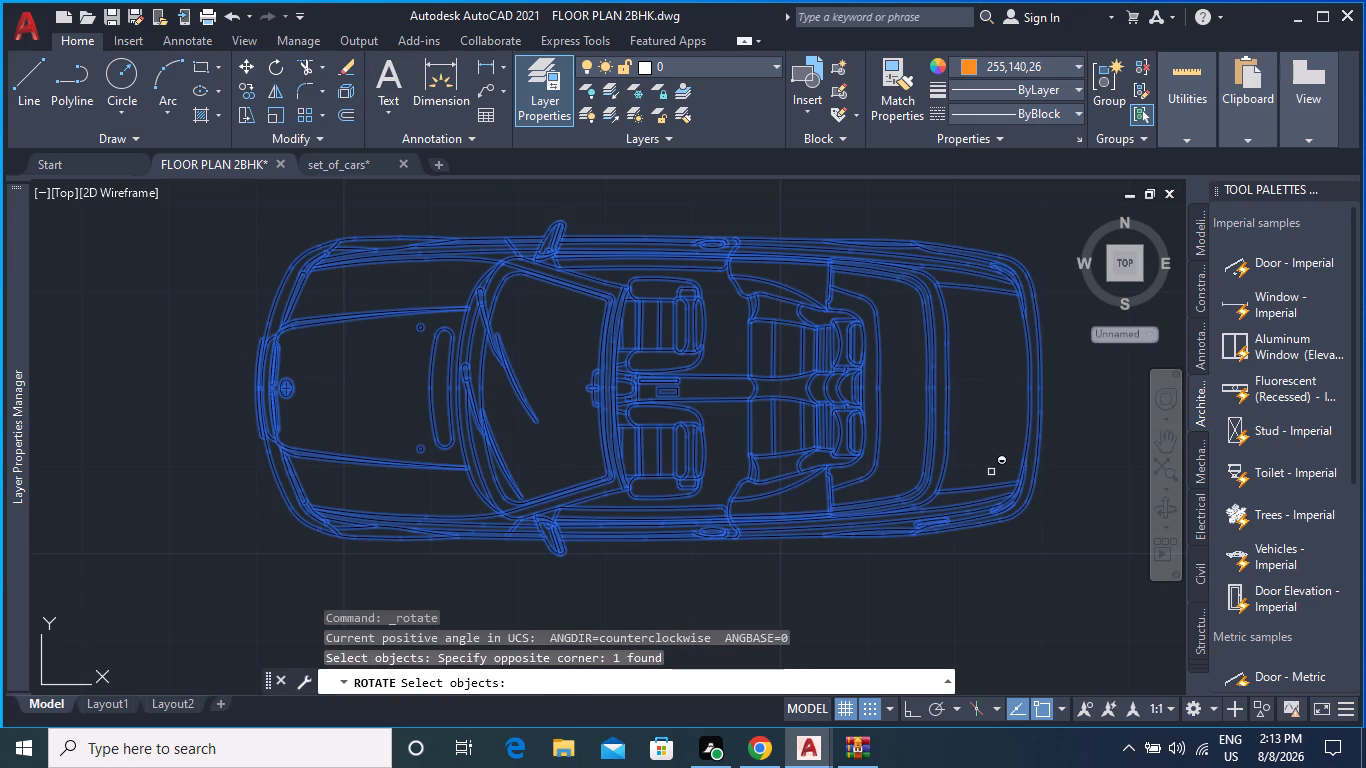
key(Return)
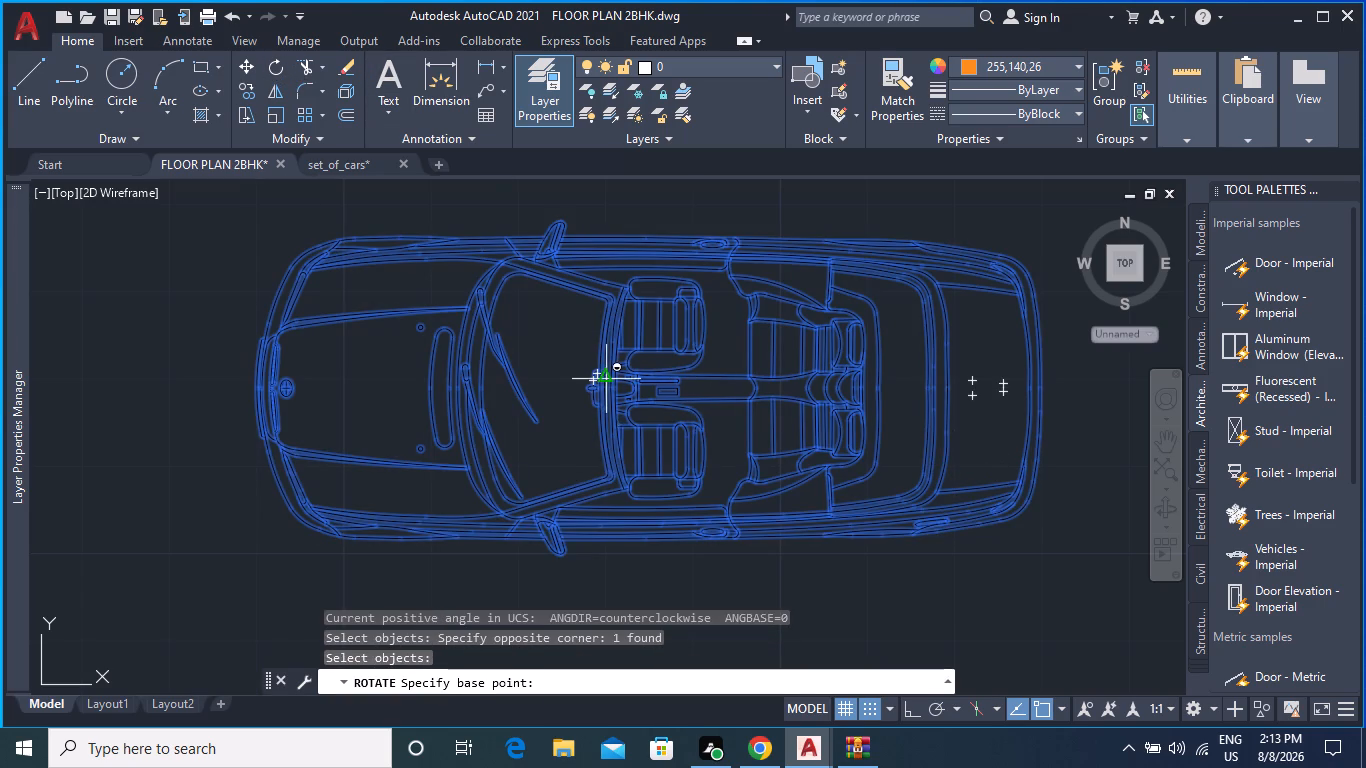
click(609, 354)
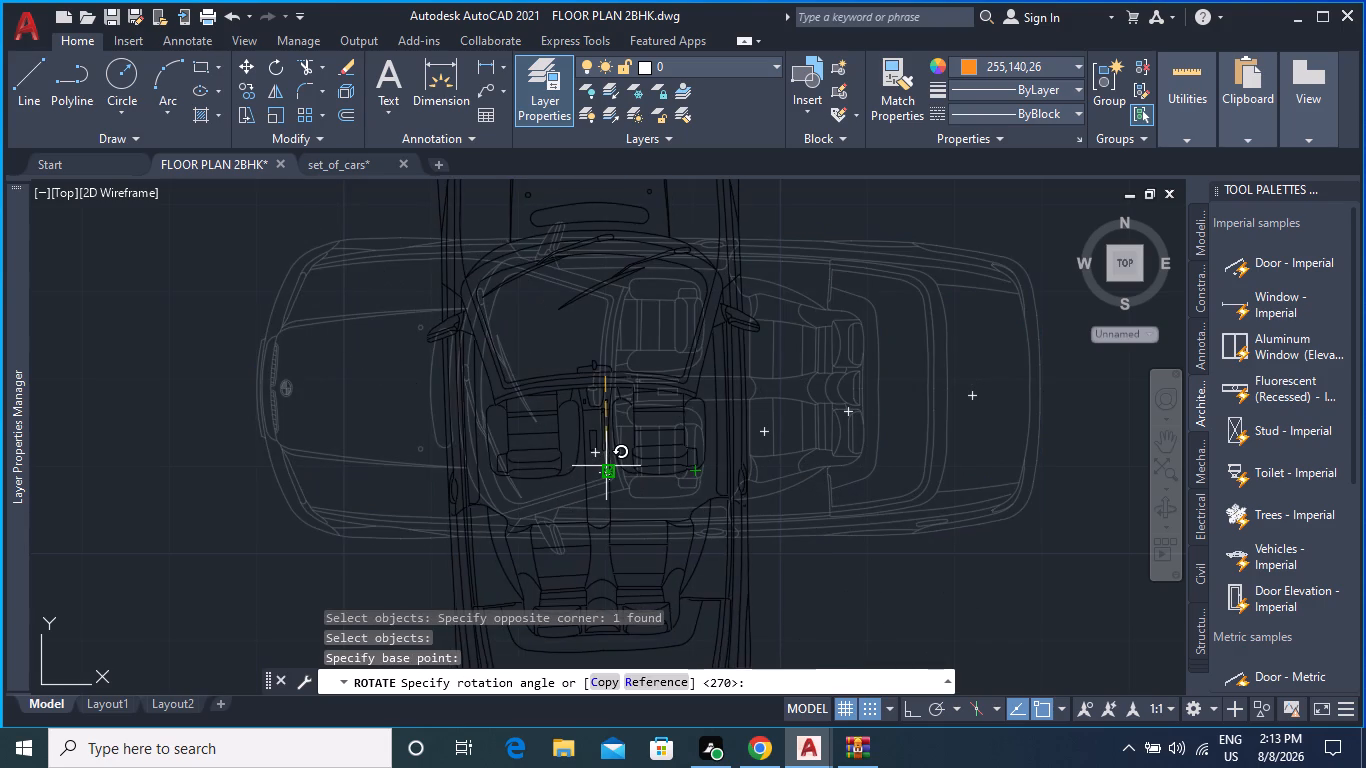
text(90)
key(Return)
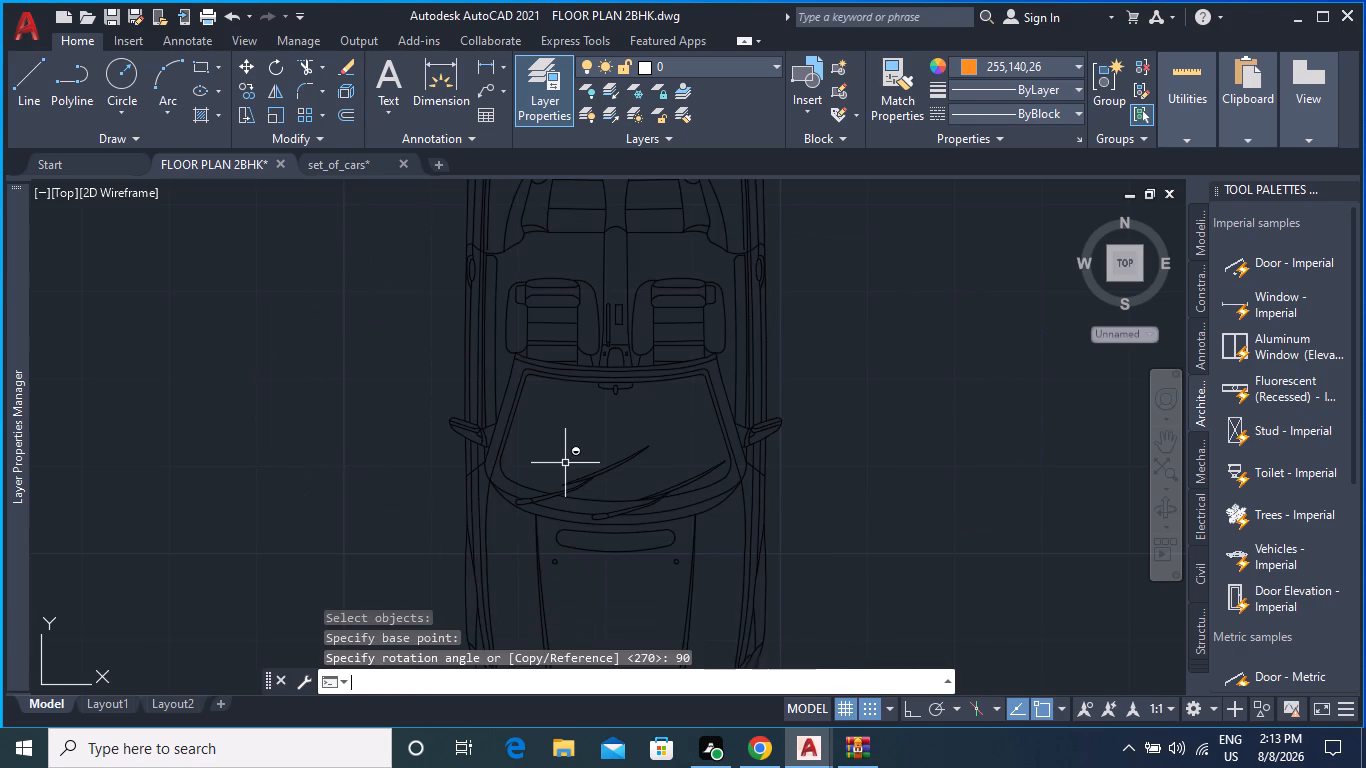
Rotate the car block a further 180 degrees about its middle so its front points up the drawing.
scroll(616, 440, down, 2)
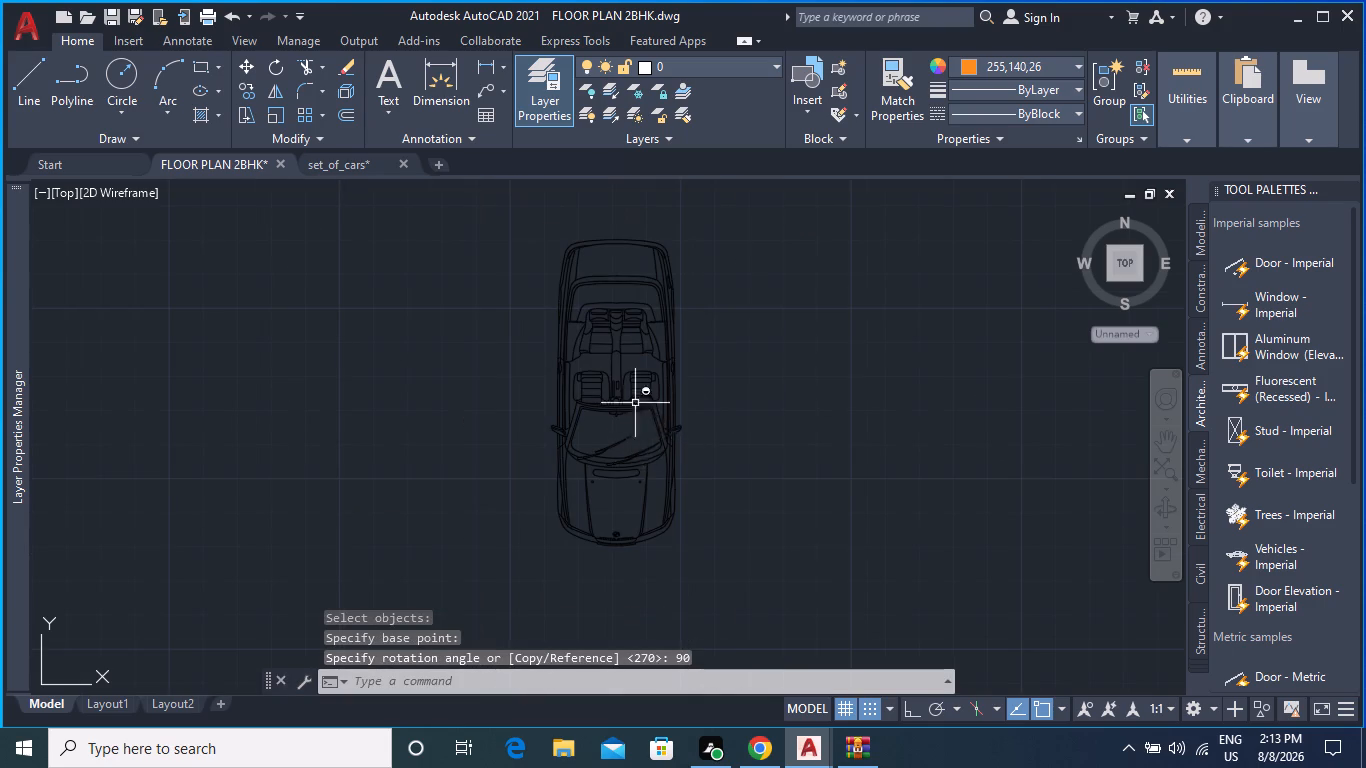
click(624, 384)
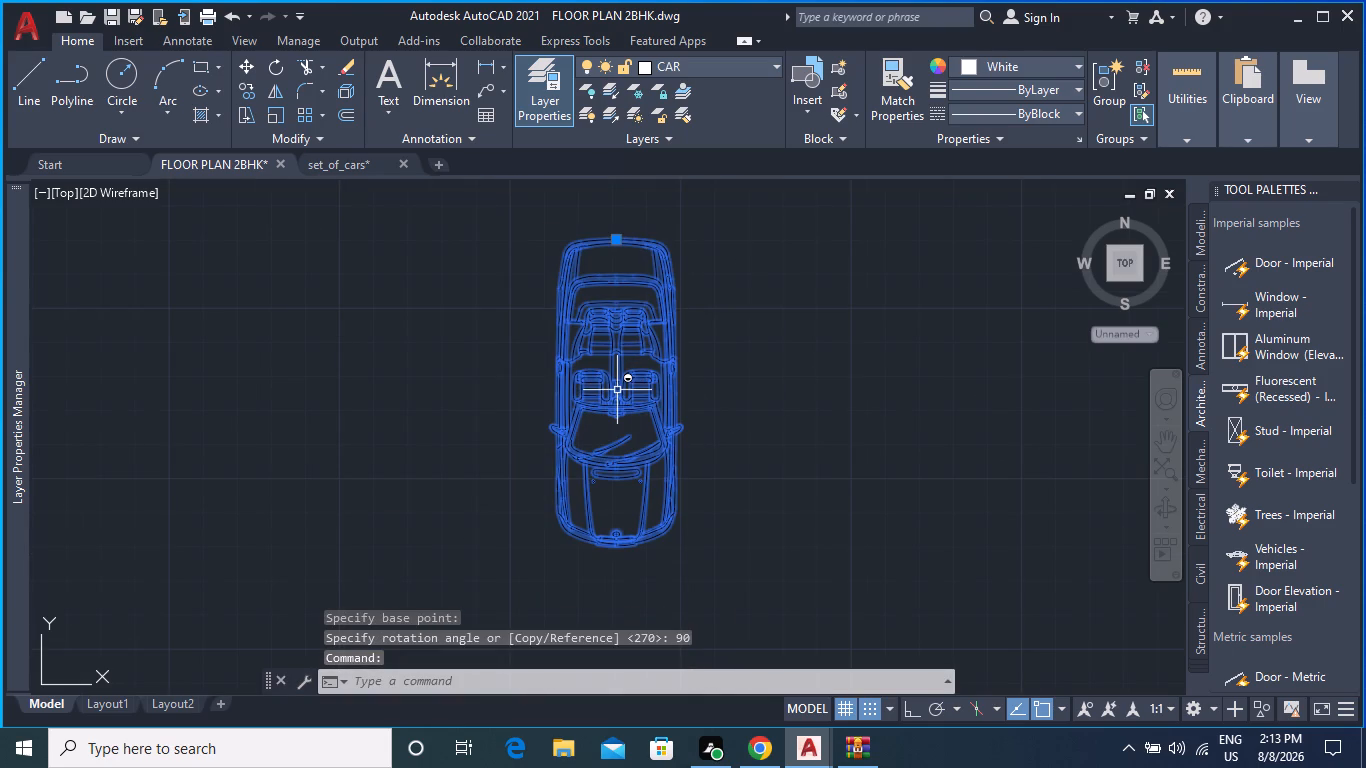
key(space)
key(Return)
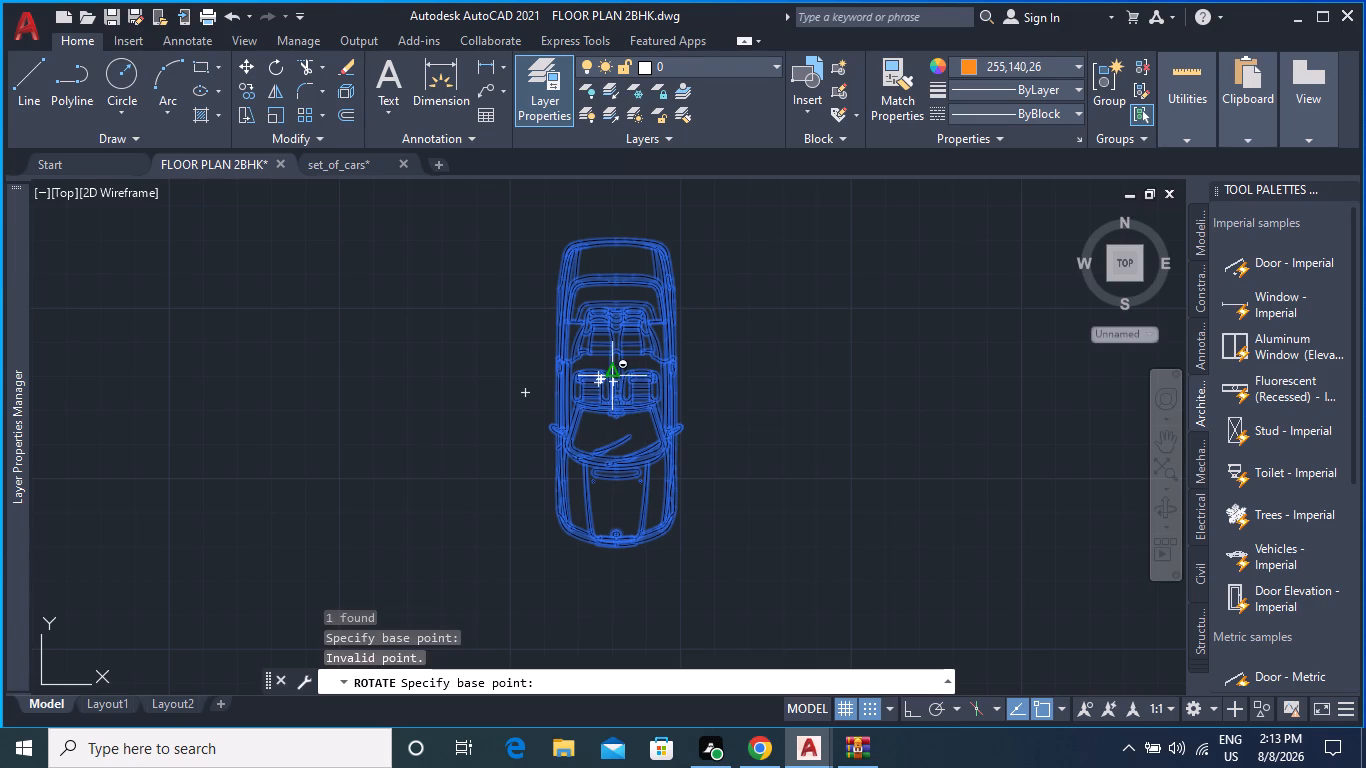
click(629, 381)
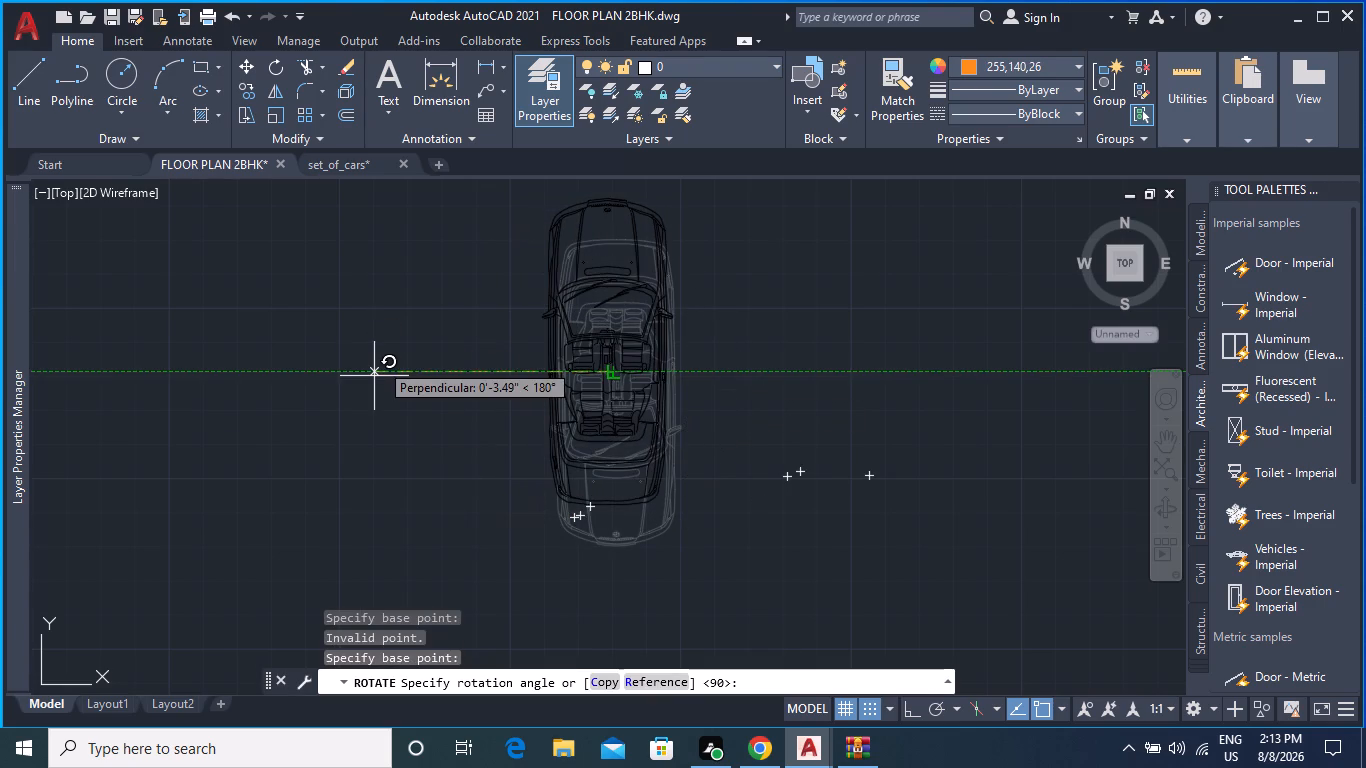
click(379, 362)
key(Escape)
key(Escape)
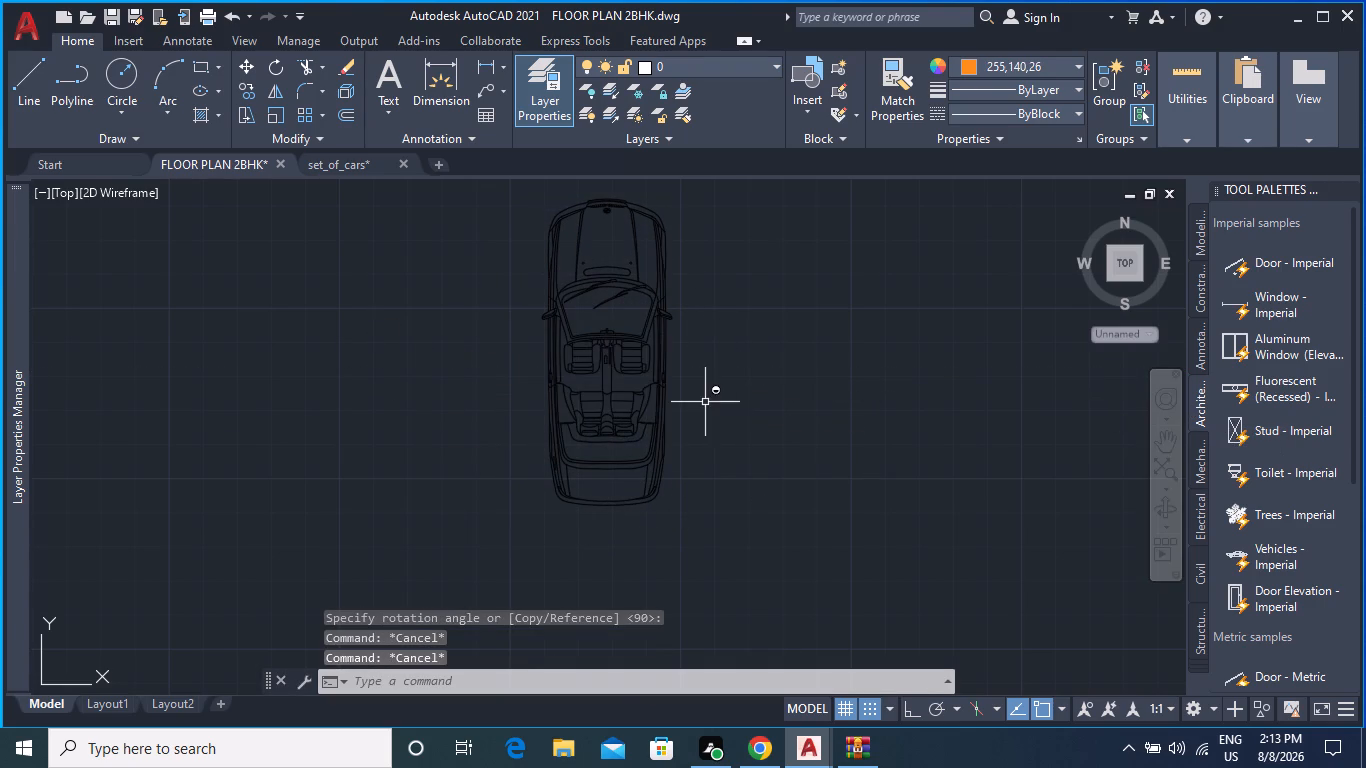
Scale the car block up from its rear-left corner until it is car-sized relative to the neighbouring floor plan.
click(627, 389)
text(SCAL)
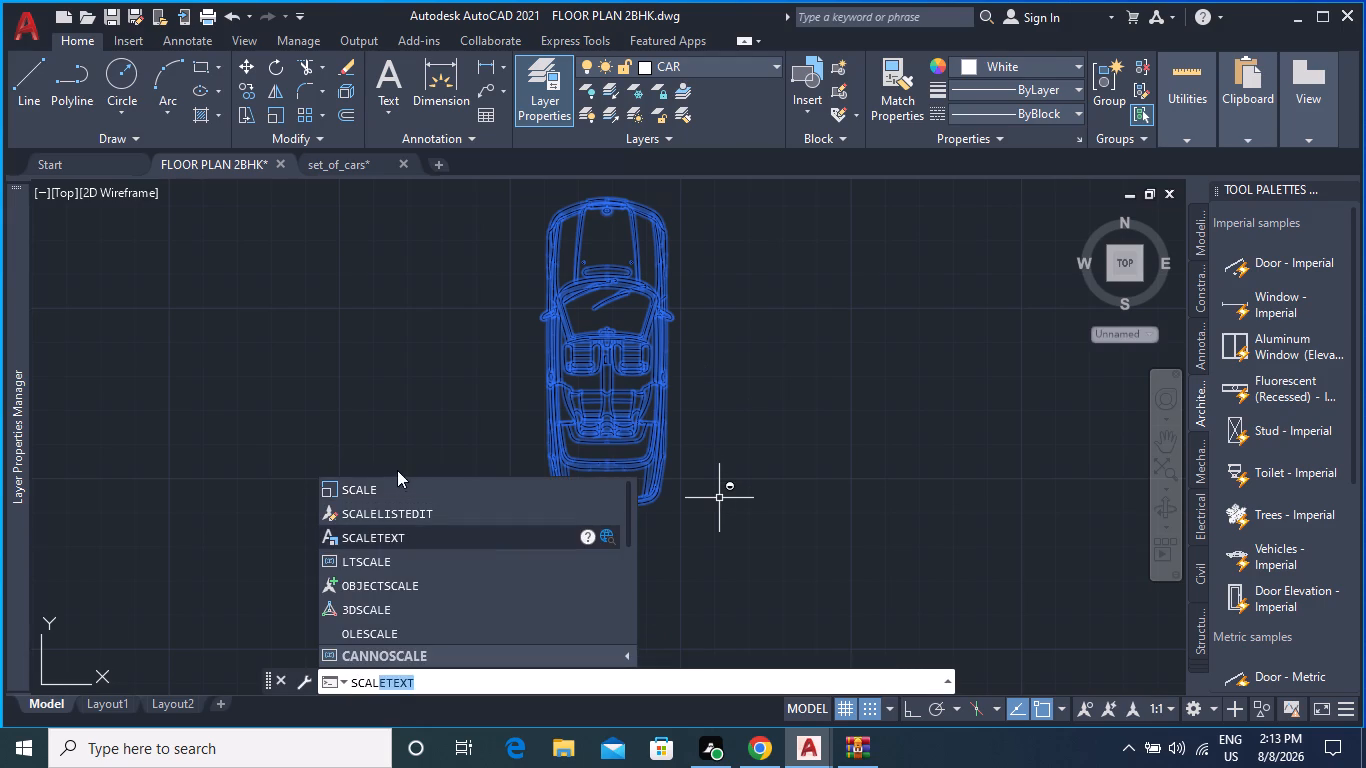
click(382, 486)
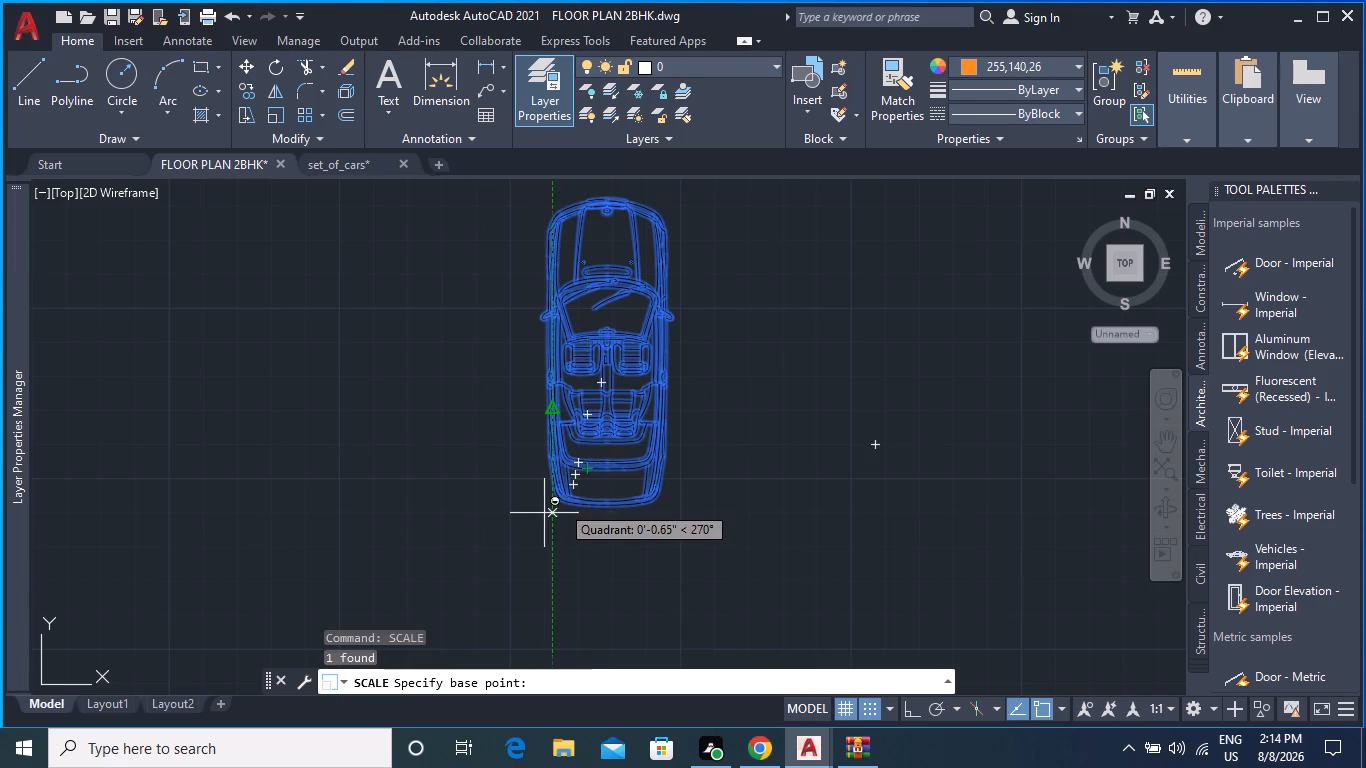
click(557, 503)
scroll(529, 613, down, 1)
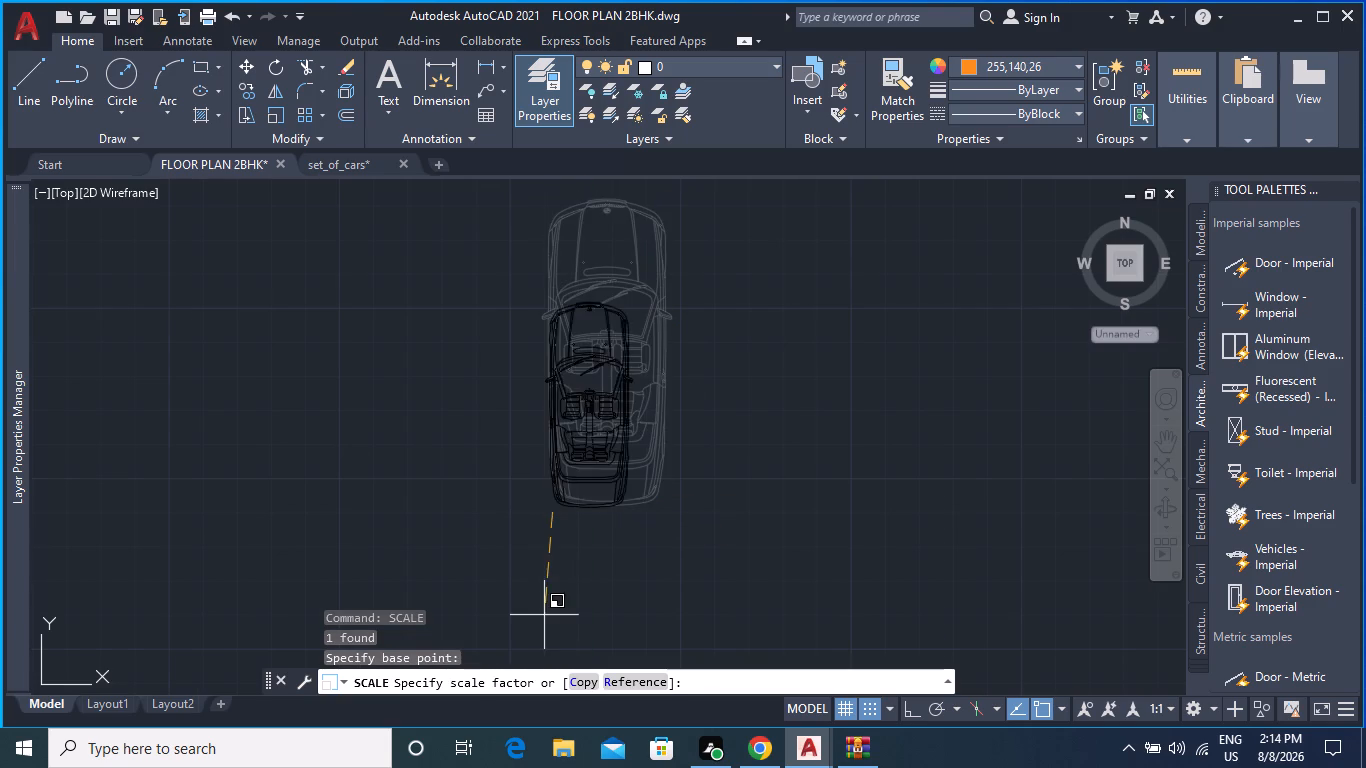
scroll(528, 613, down, 2)
middle_click(533, 610)
middle_drag(544, 575, 623, 463)
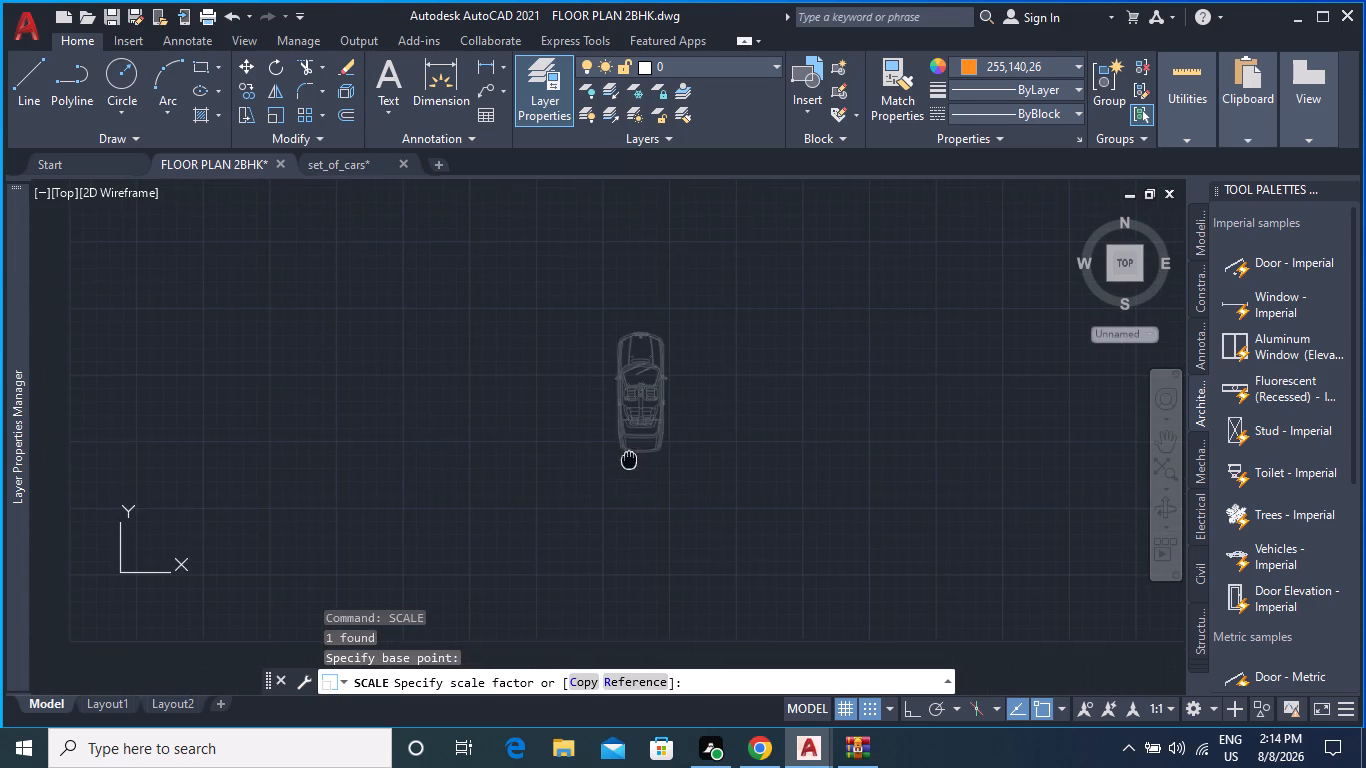
scroll(628, 595, down, 4)
middle_drag(628, 595, 652, 501)
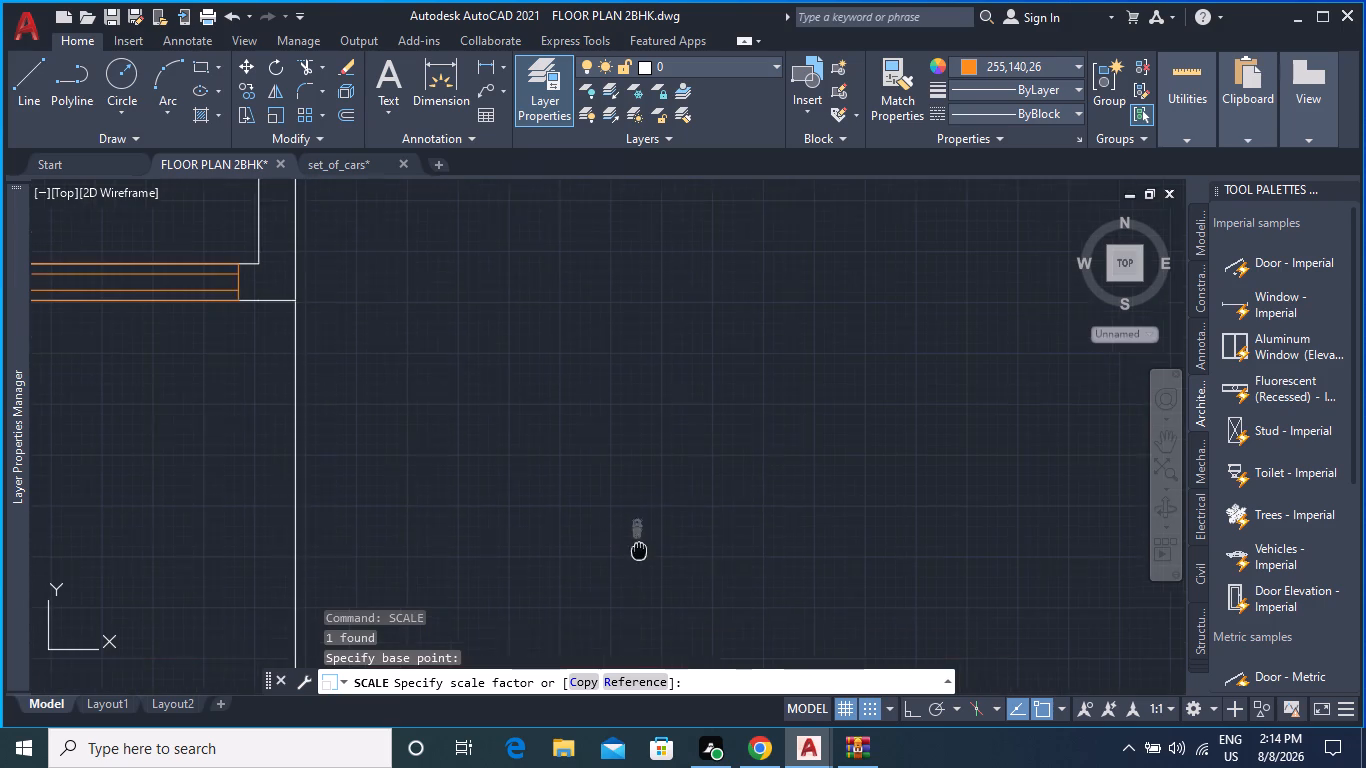
middle_drag(652, 501, 753, 302)
scroll(744, 557, down, 1)
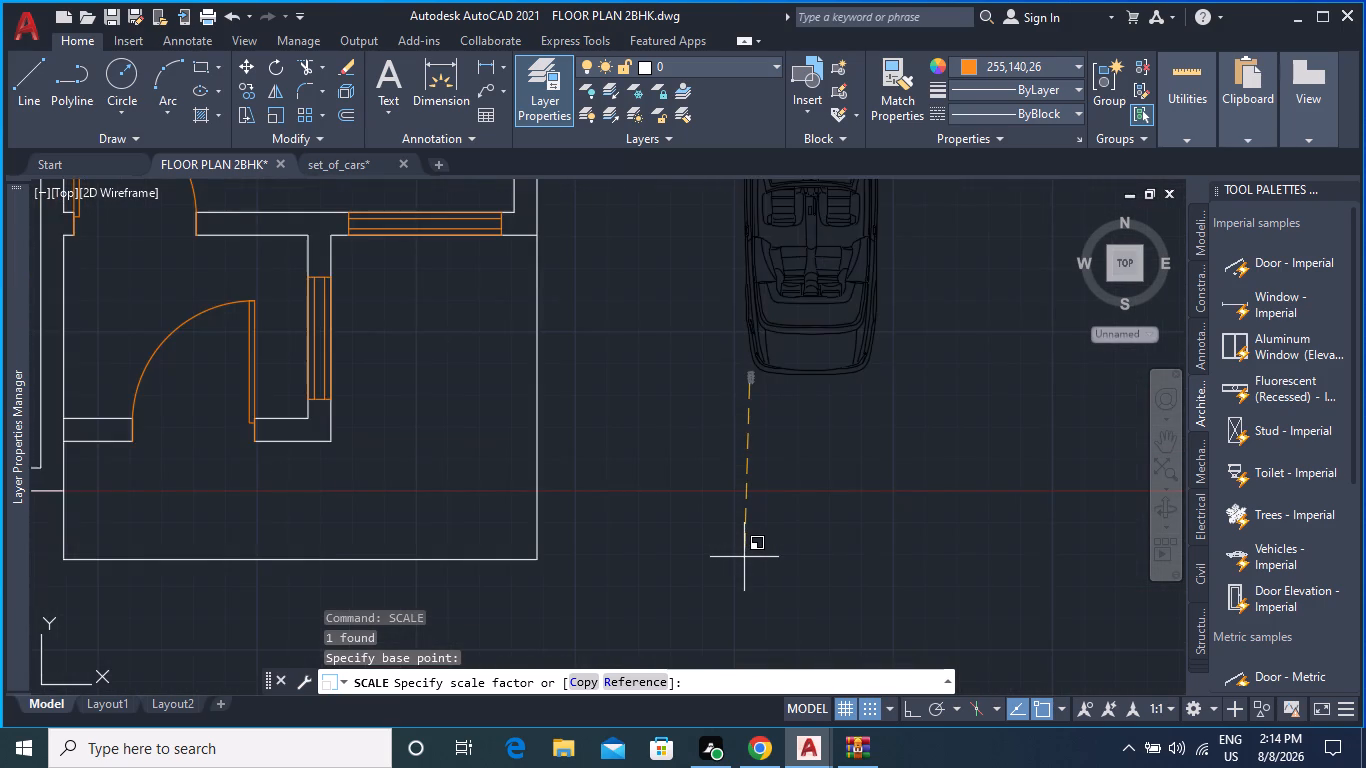
scroll(744, 557, down, 1)
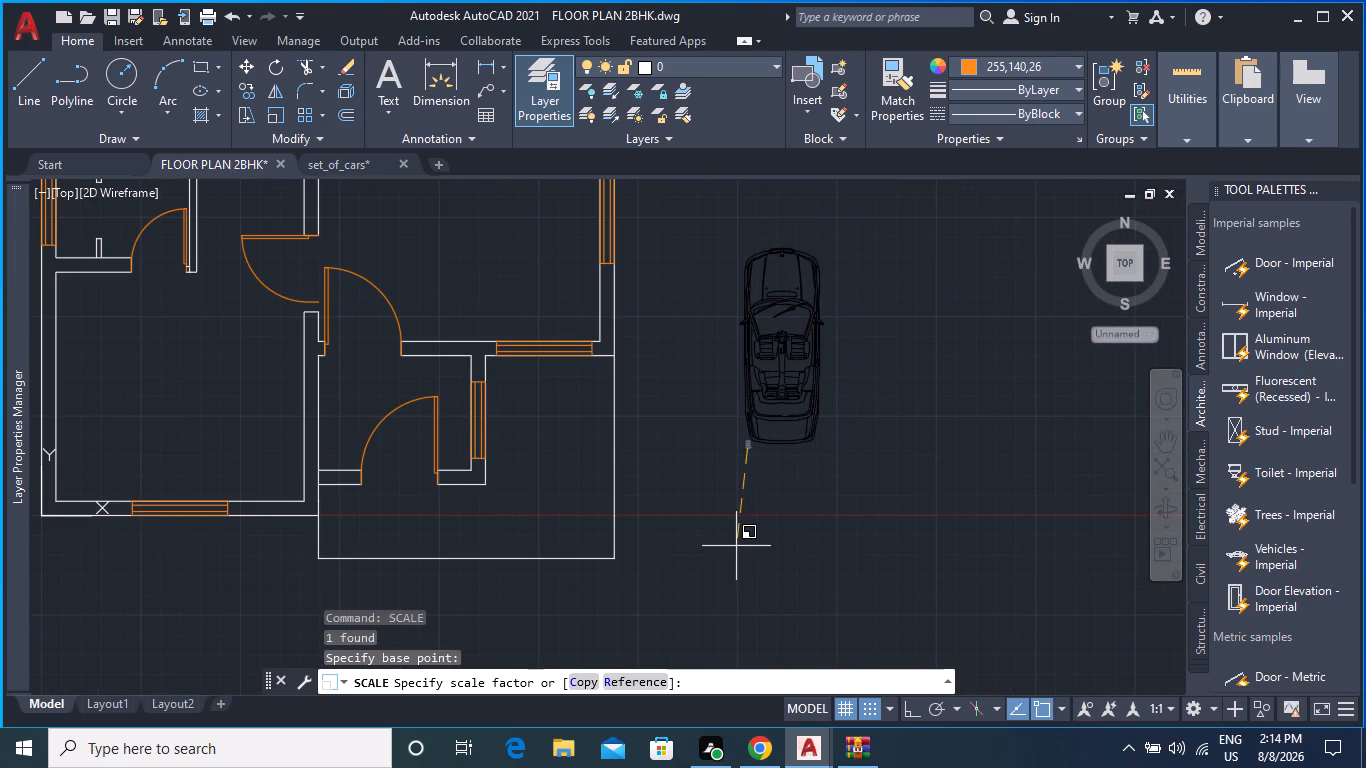
click(736, 546)
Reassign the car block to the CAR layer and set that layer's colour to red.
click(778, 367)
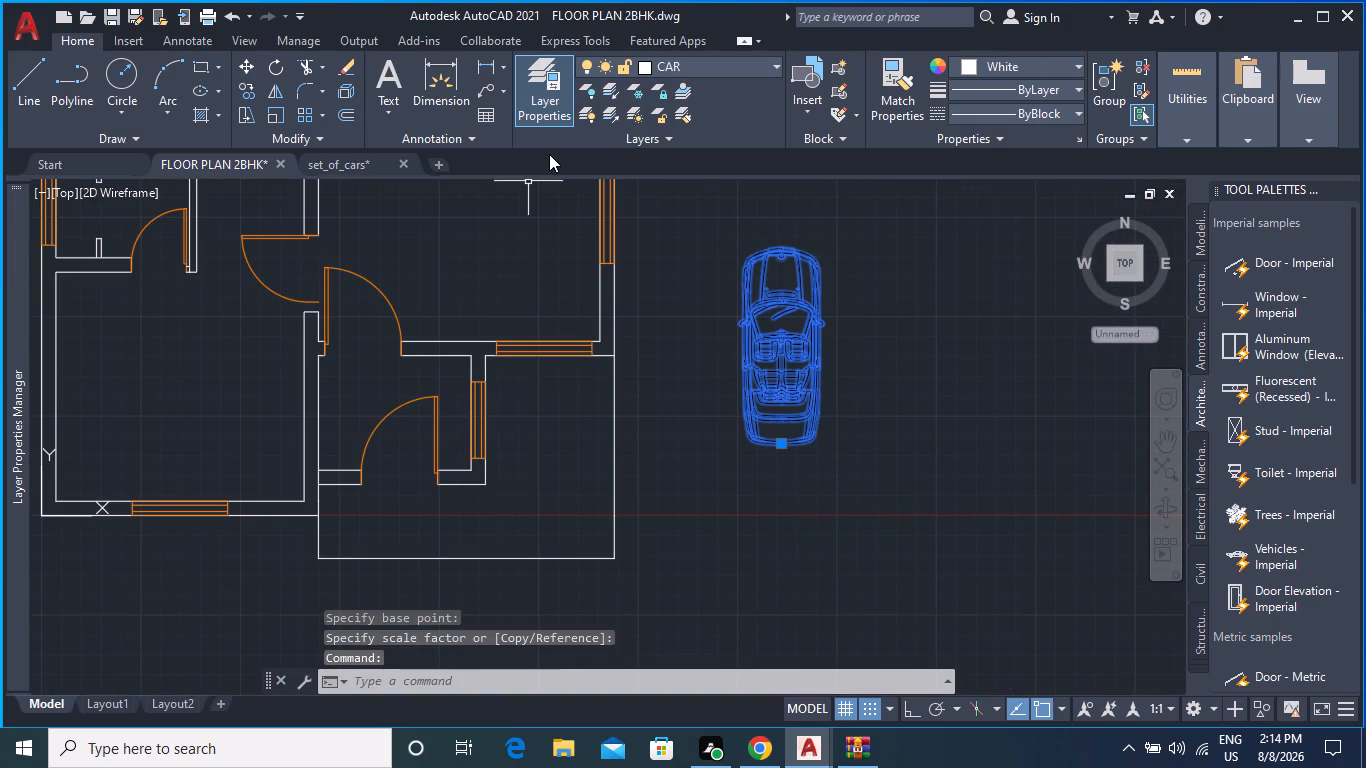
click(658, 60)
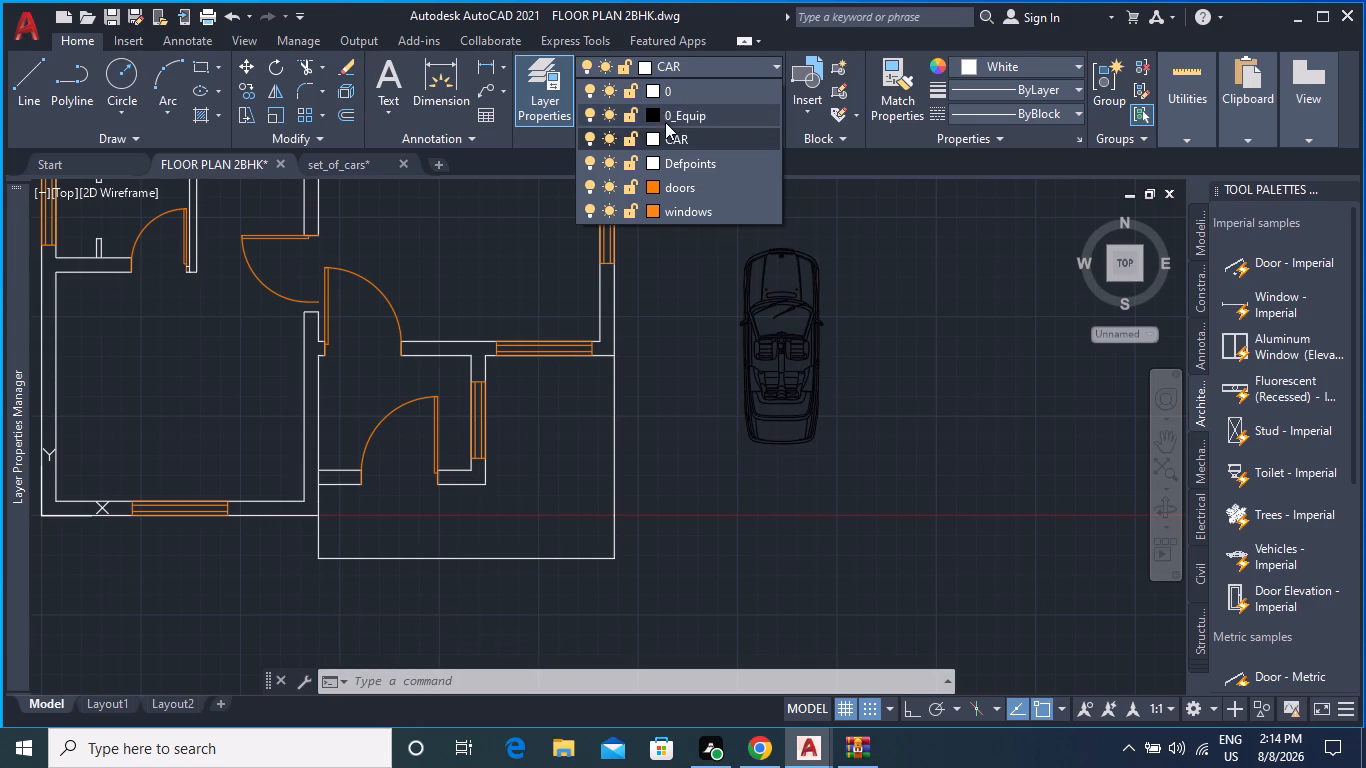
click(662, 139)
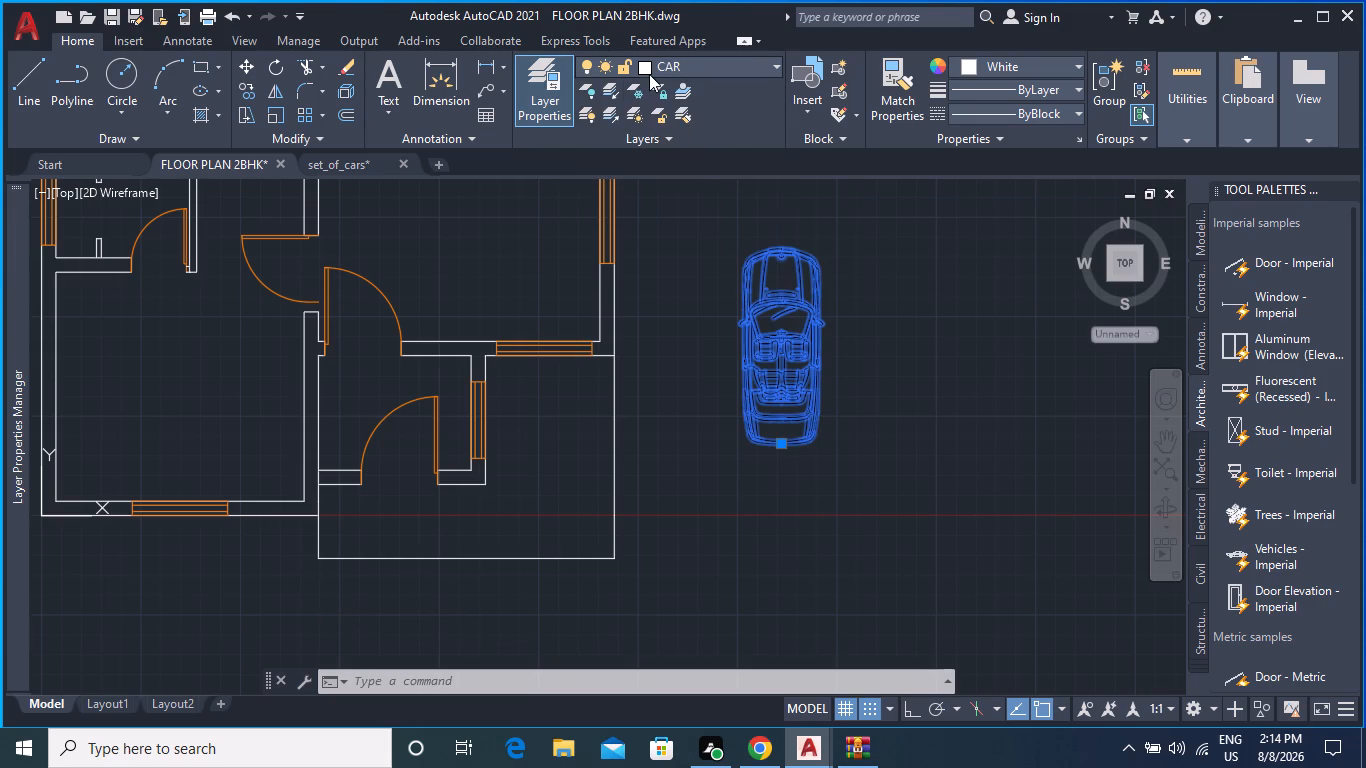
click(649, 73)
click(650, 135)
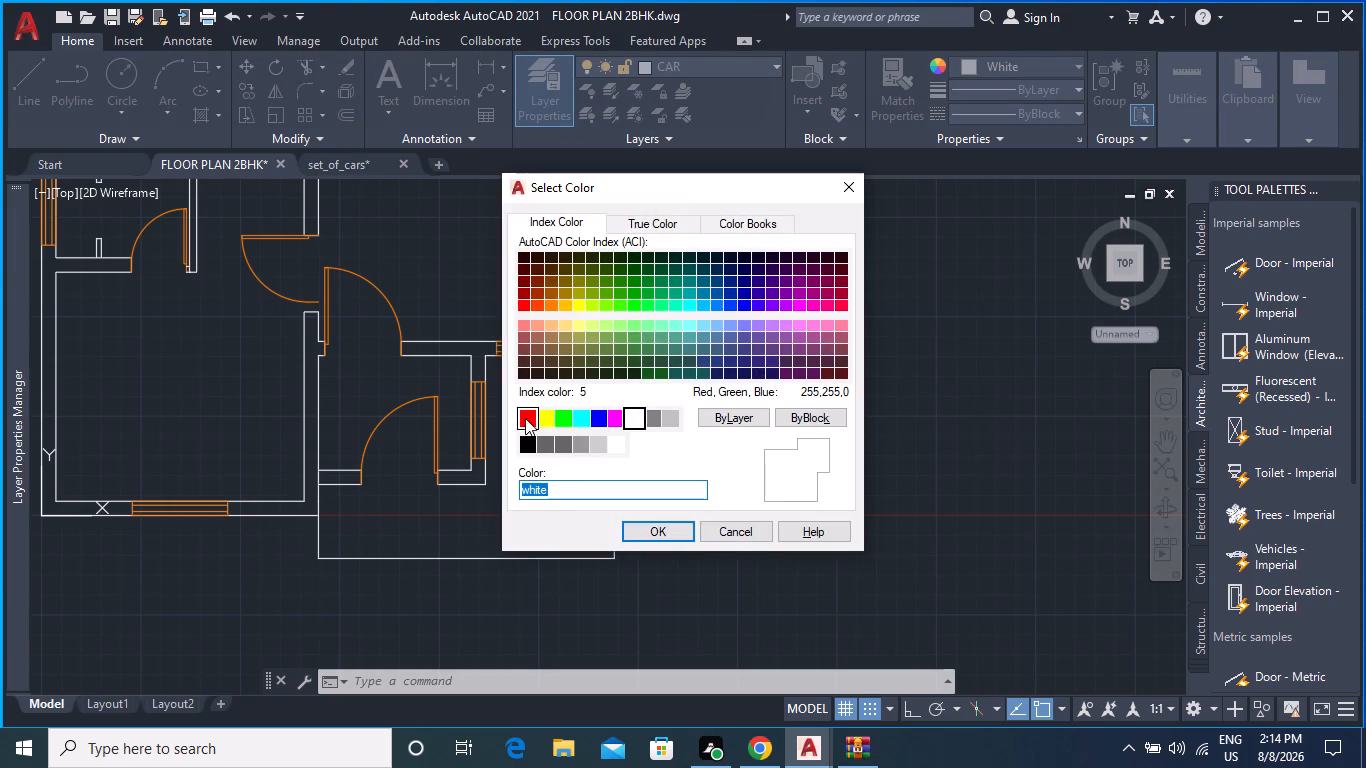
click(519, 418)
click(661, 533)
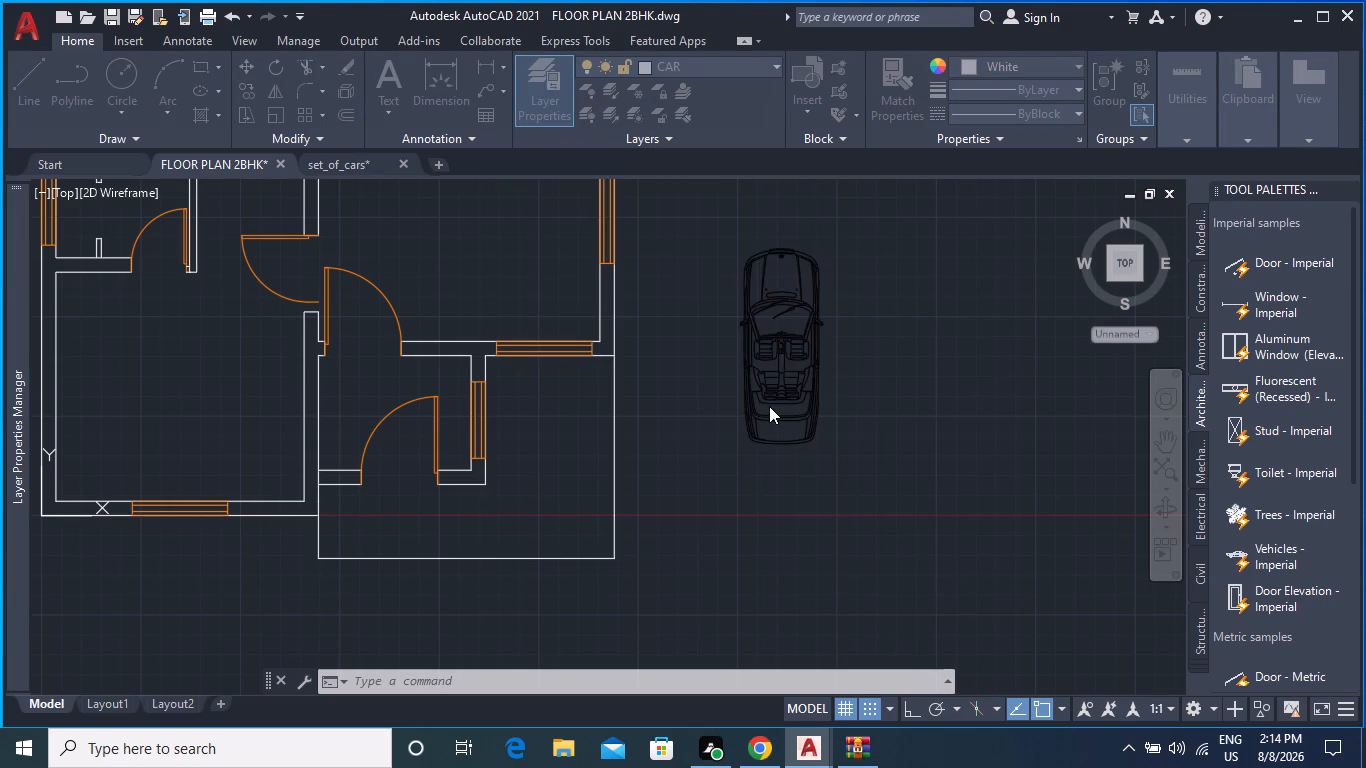
Set the CAR layer's colour to index colour 255.
click(778, 340)
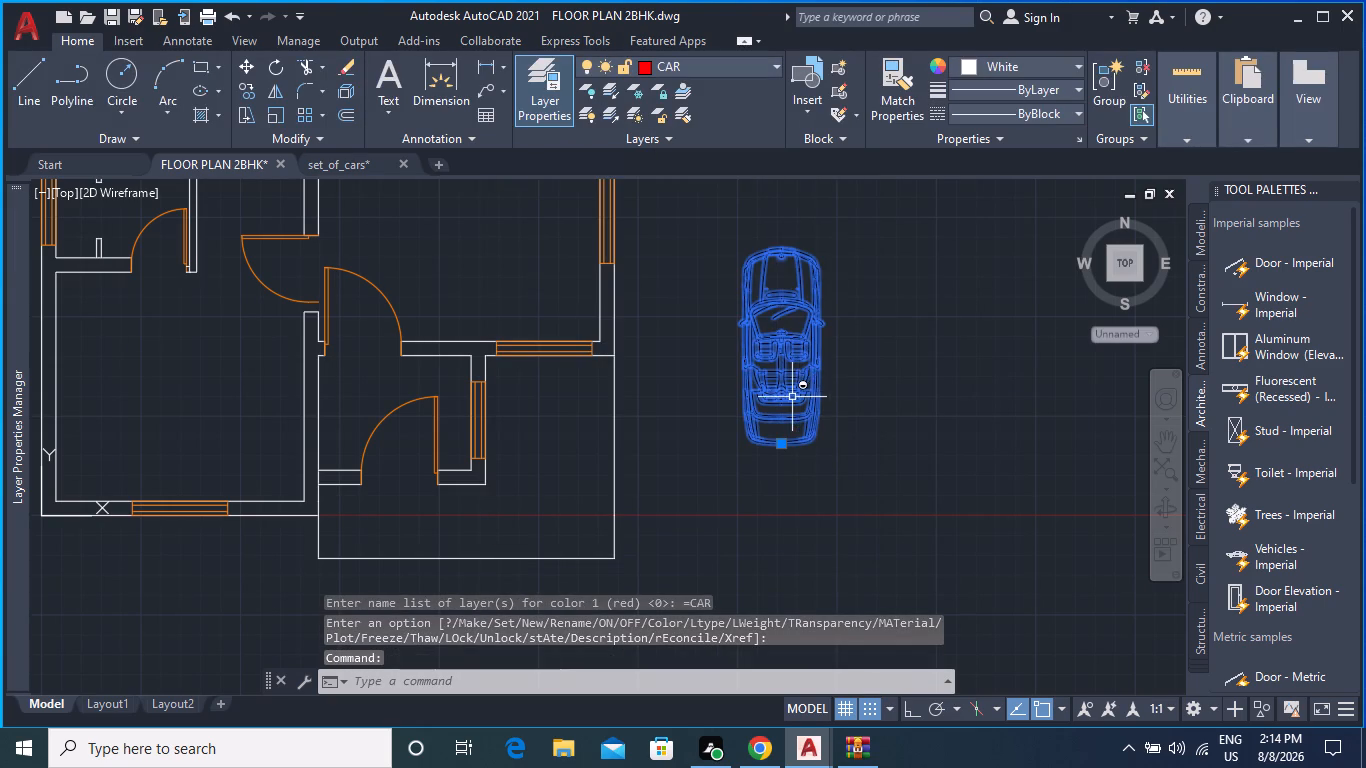
click(646, 70)
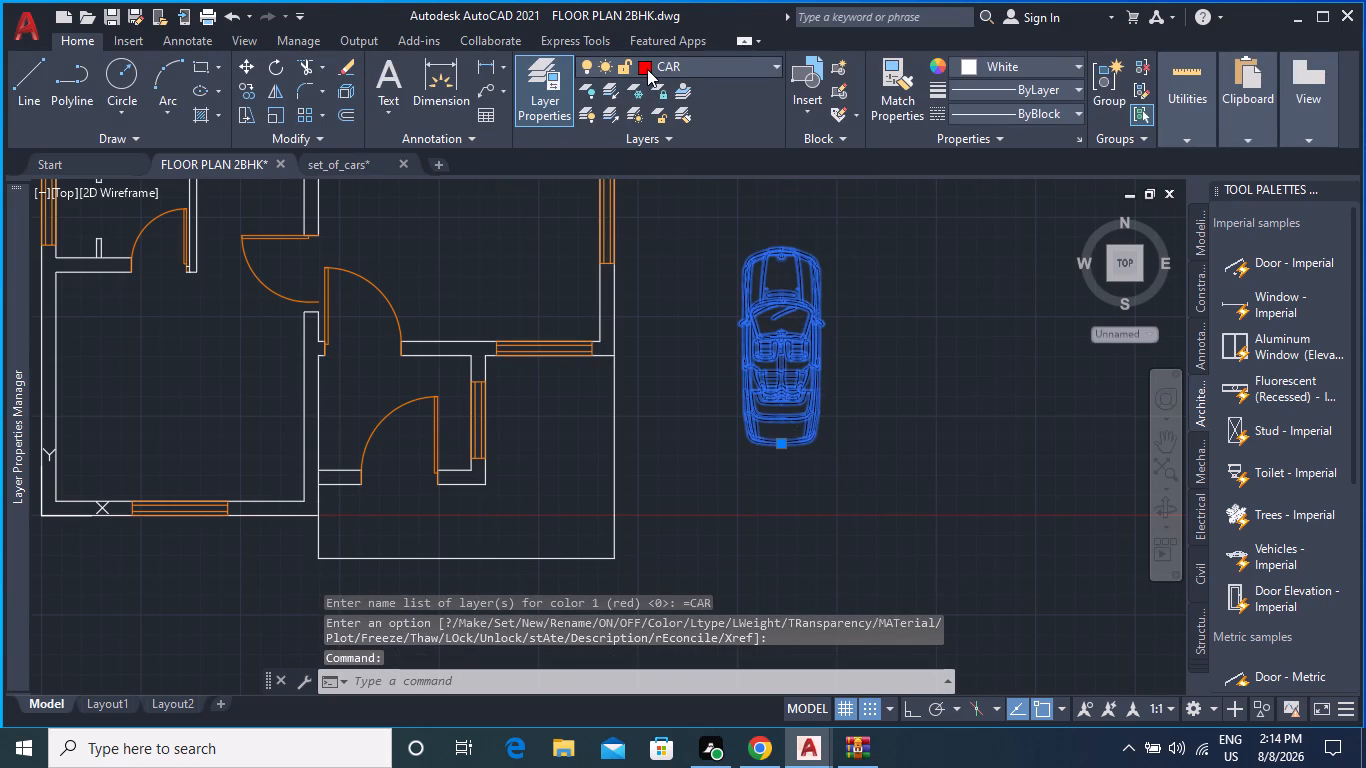
click(647, 143)
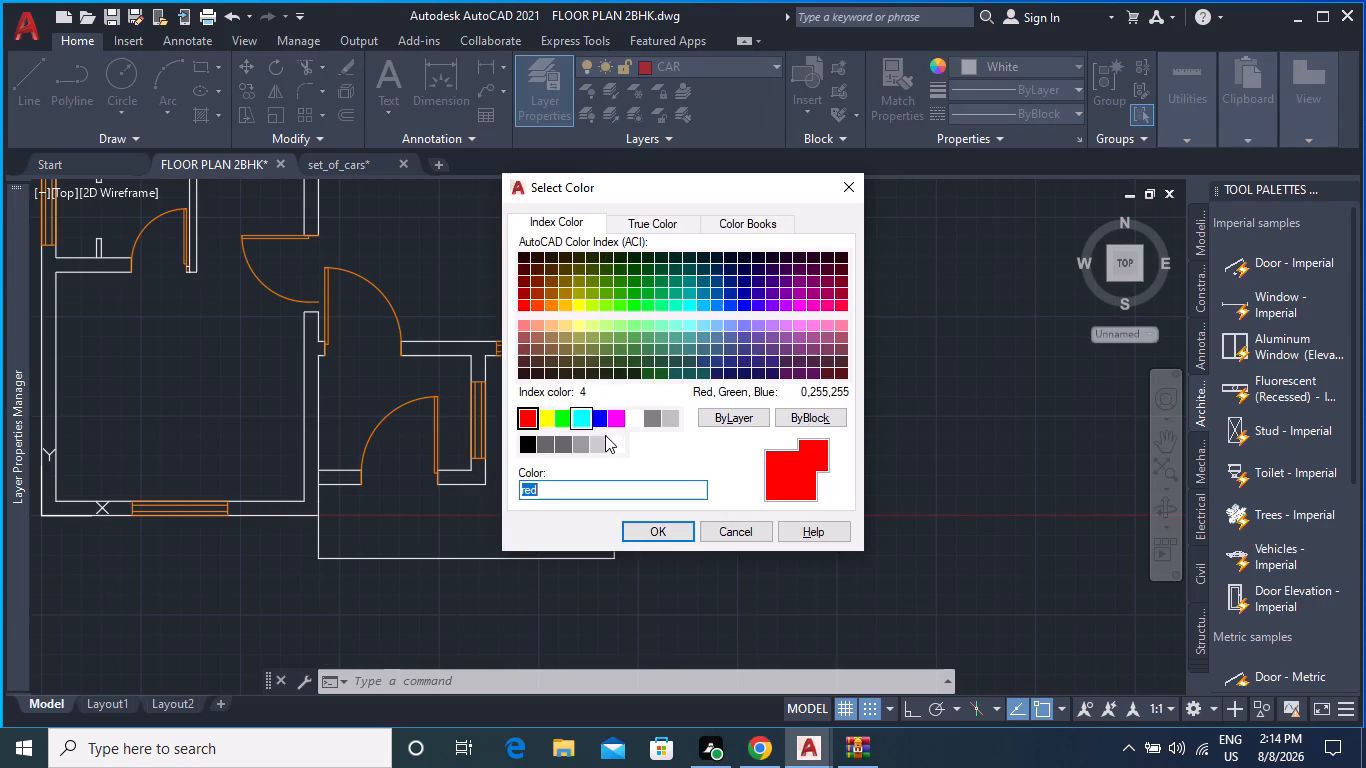
click(618, 451)
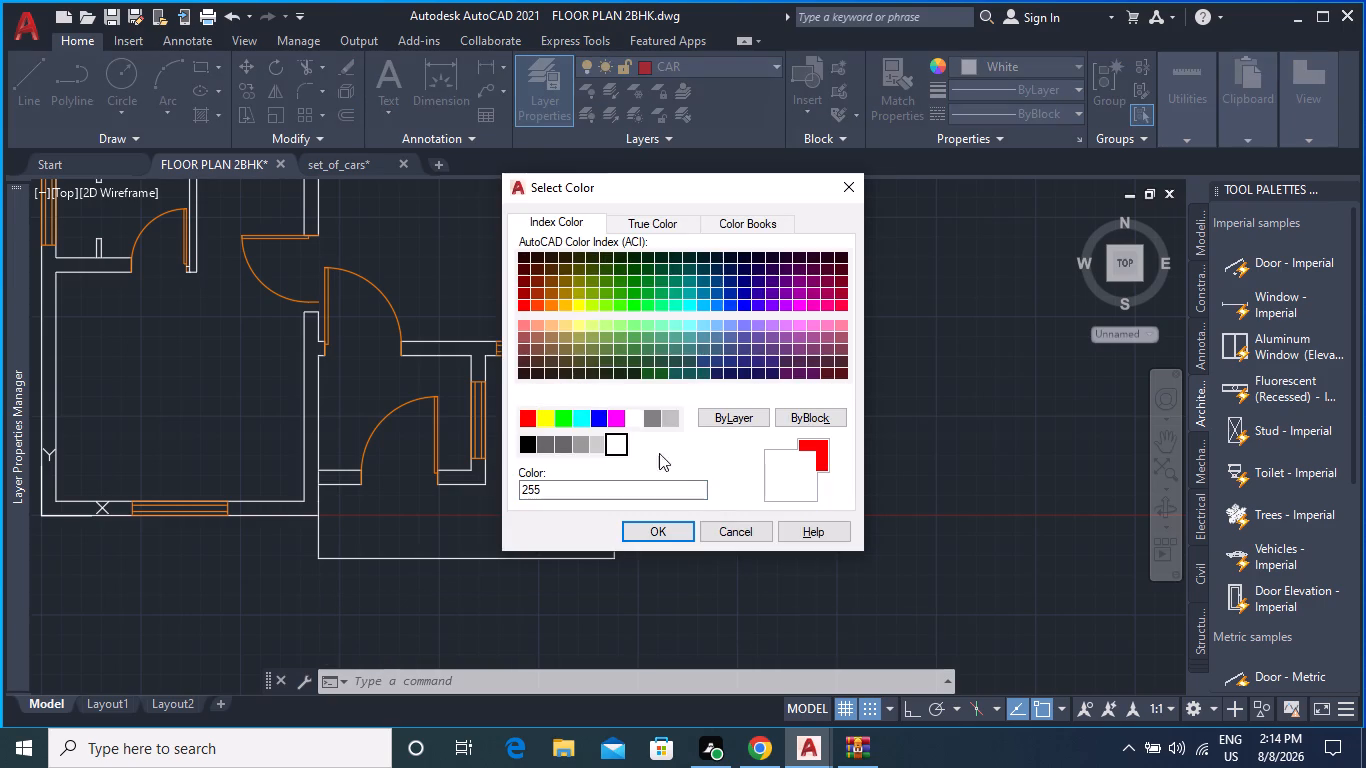
click(661, 526)
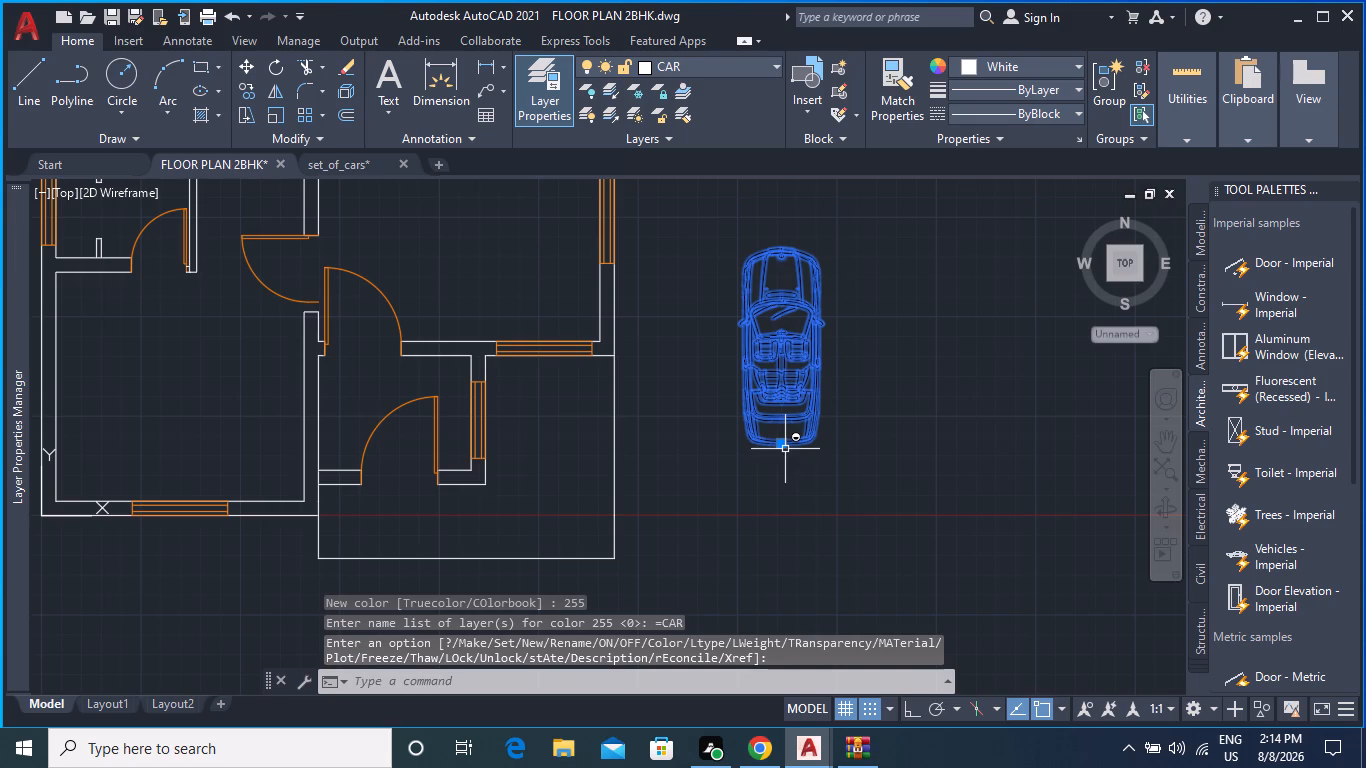
Move the car block by its rear midpoint onto the bottom line of the parking area beside the entrance.
click(248, 64)
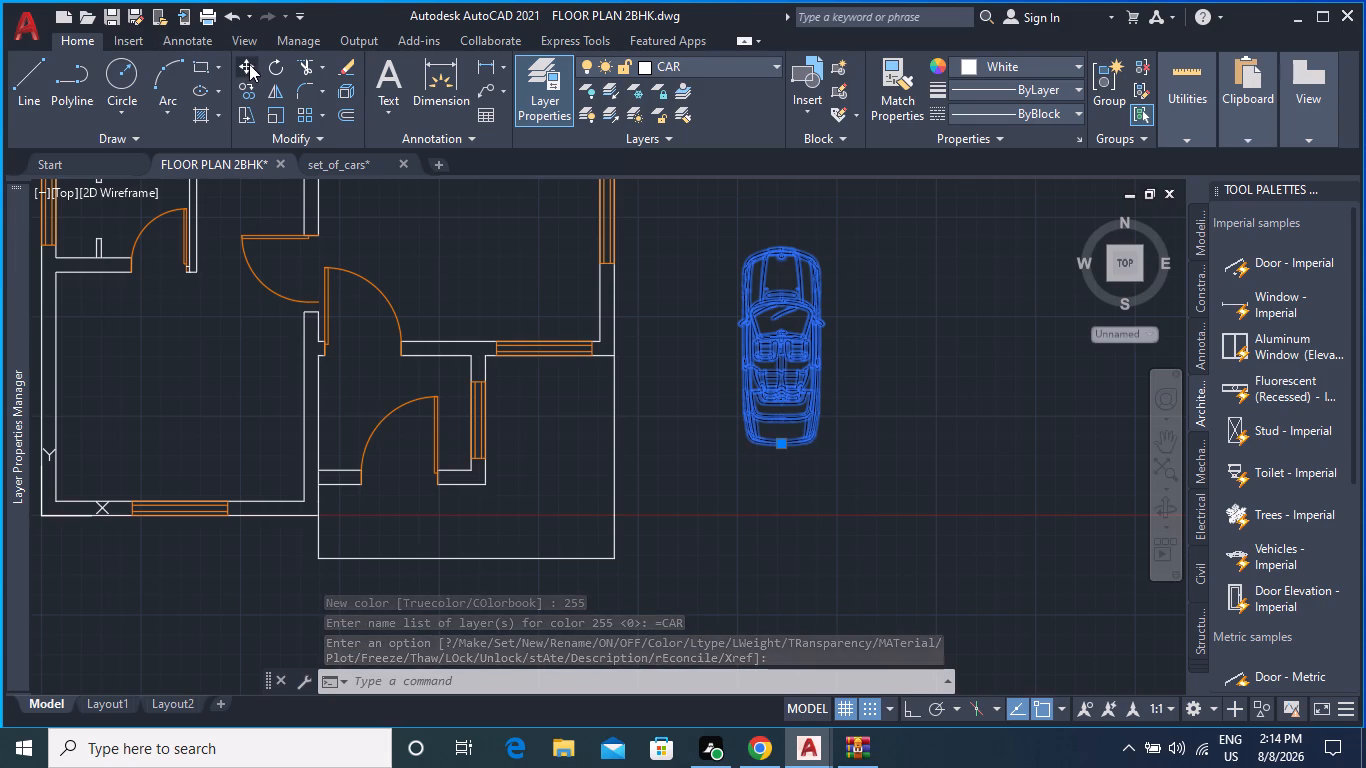
click(778, 444)
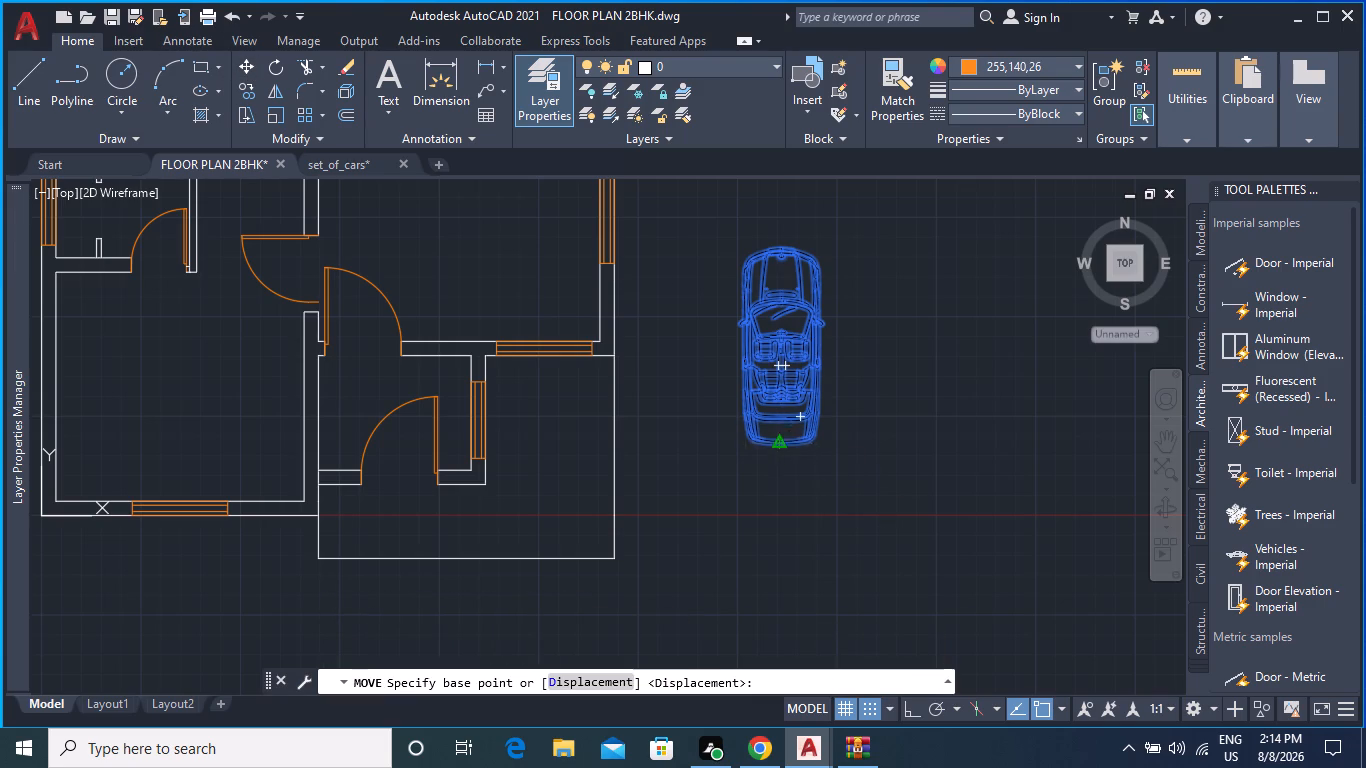
click(539, 556)
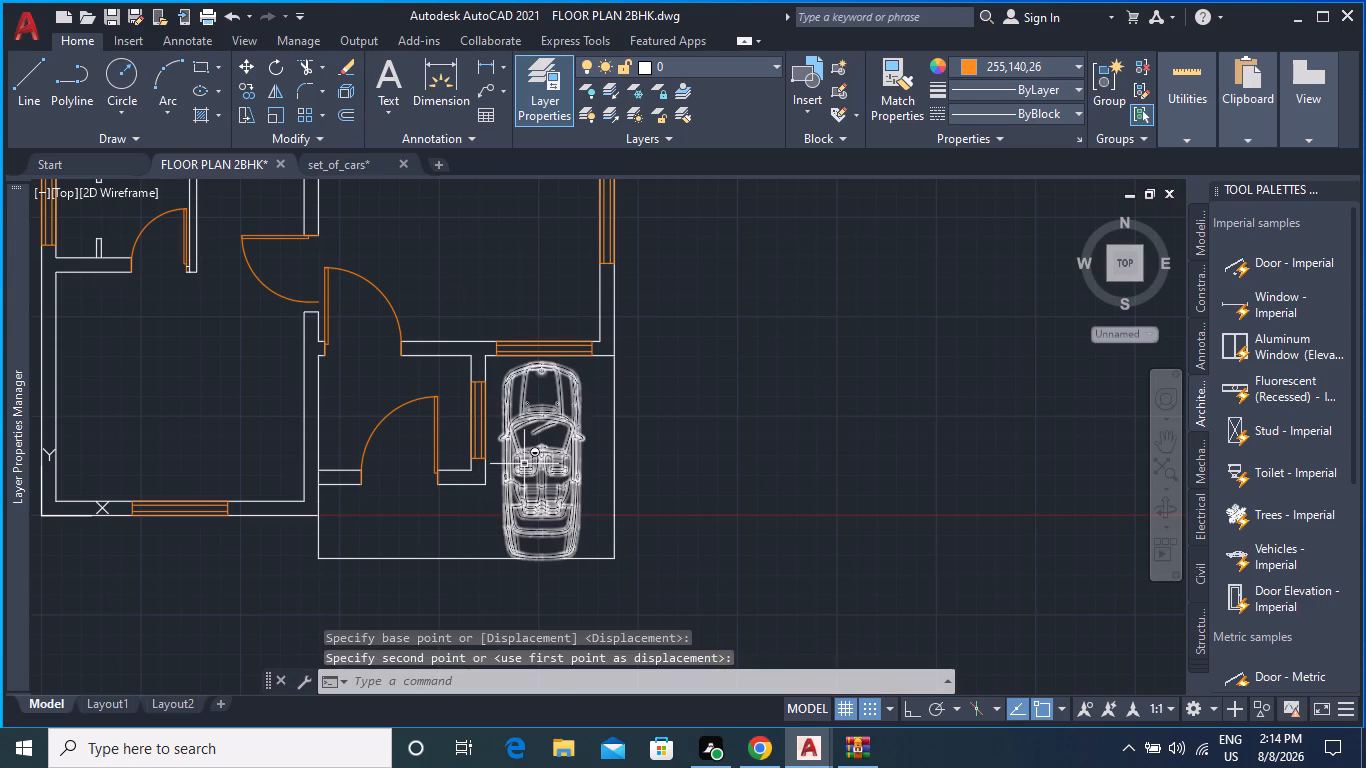
Scale the car block down slightly from its rear-left corner so it fits the parking area with clearance.
click(525, 464)
text(SC)
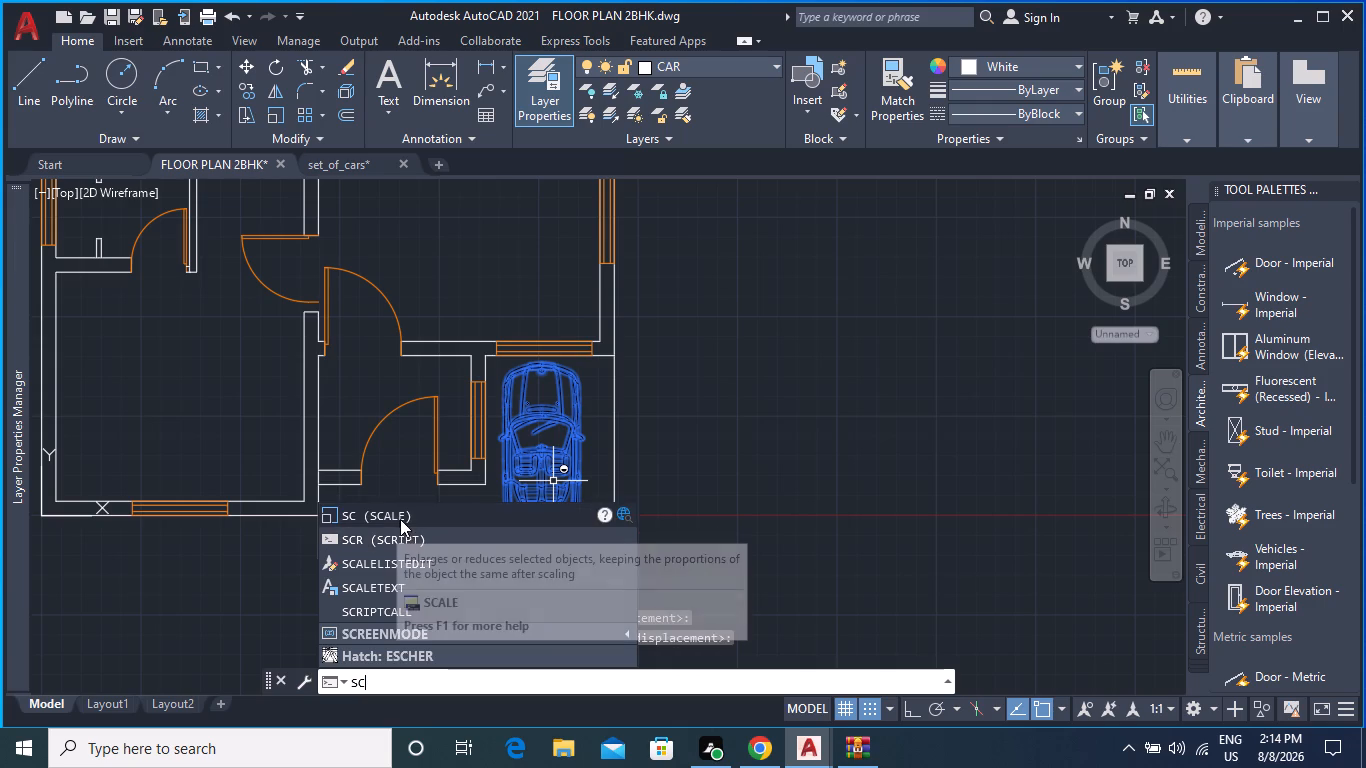
click(400, 519)
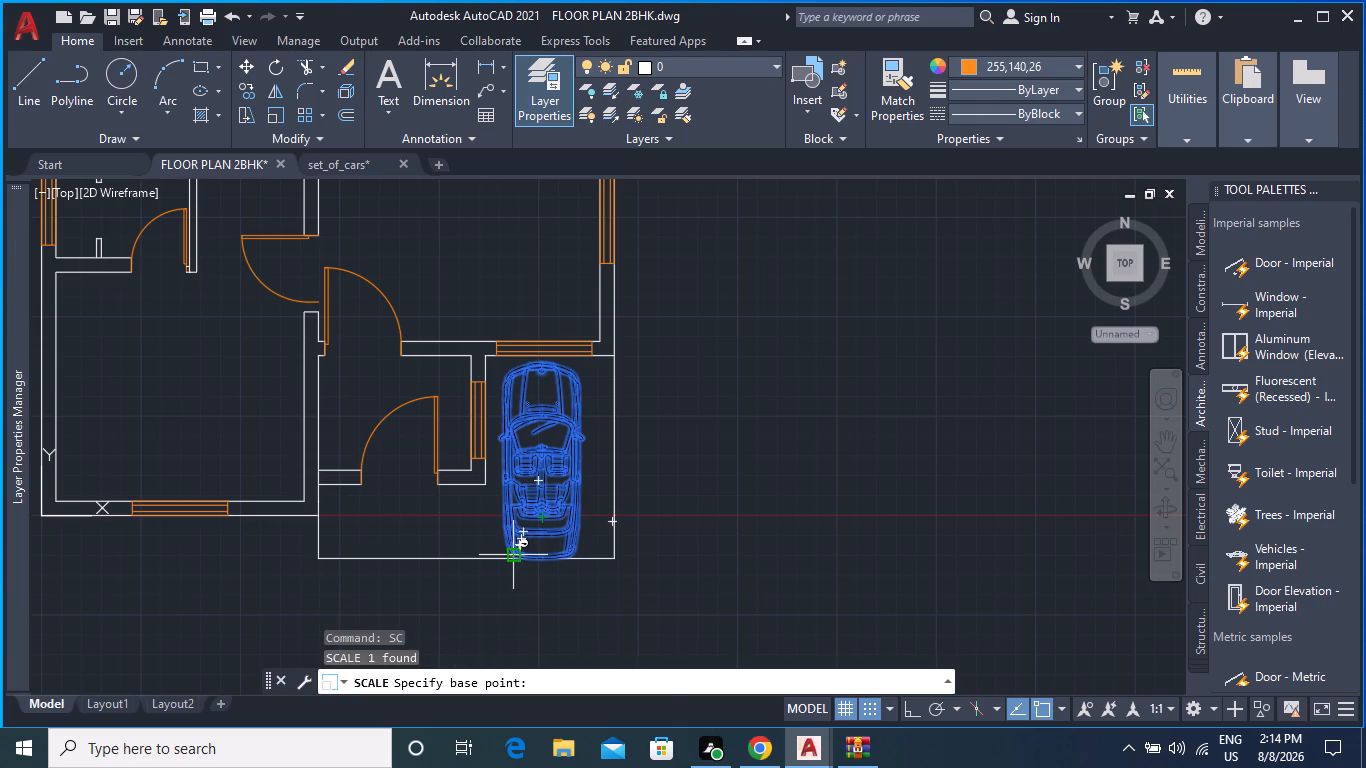
click(513, 556)
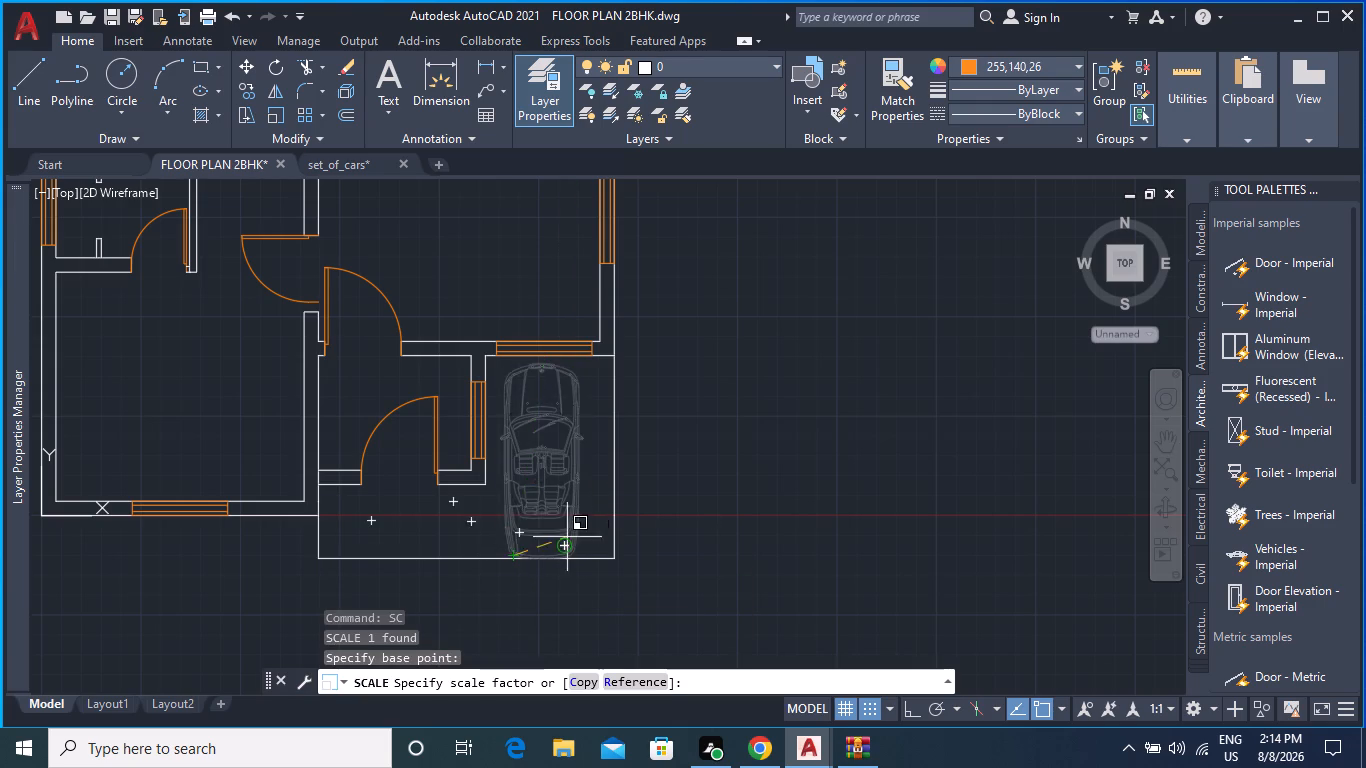
click(602, 544)
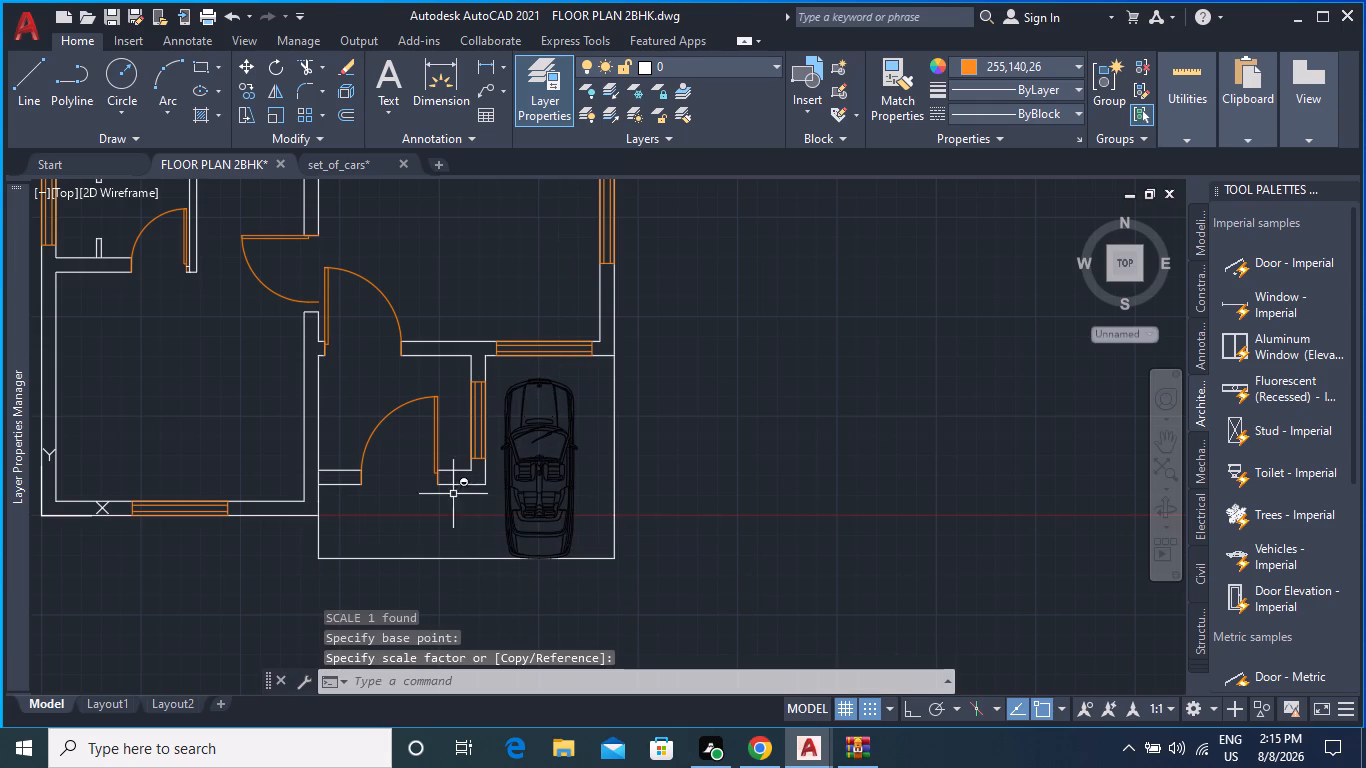
Move the car block slightly up and to the right within the parking area, clear of the front line.
click(526, 487)
click(540, 486)
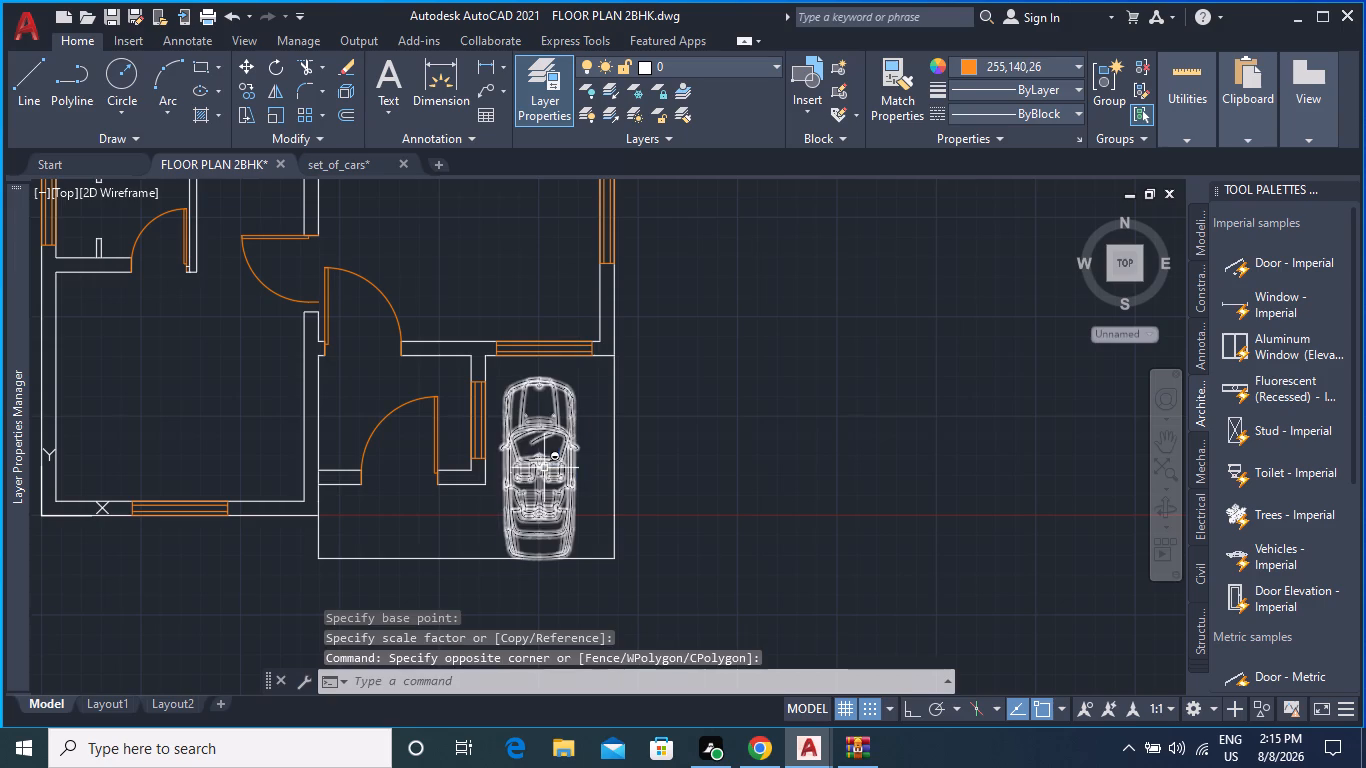
click(545, 467)
click(252, 65)
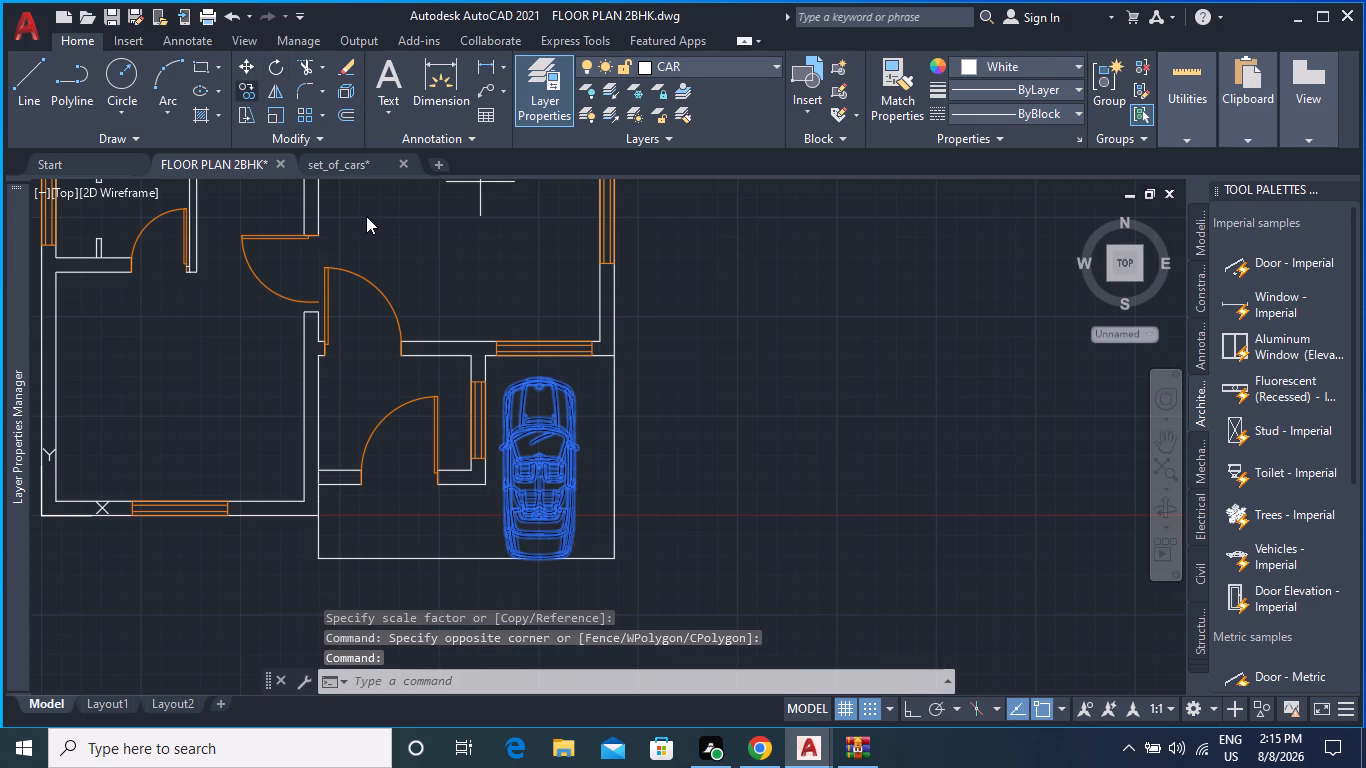
click(538, 472)
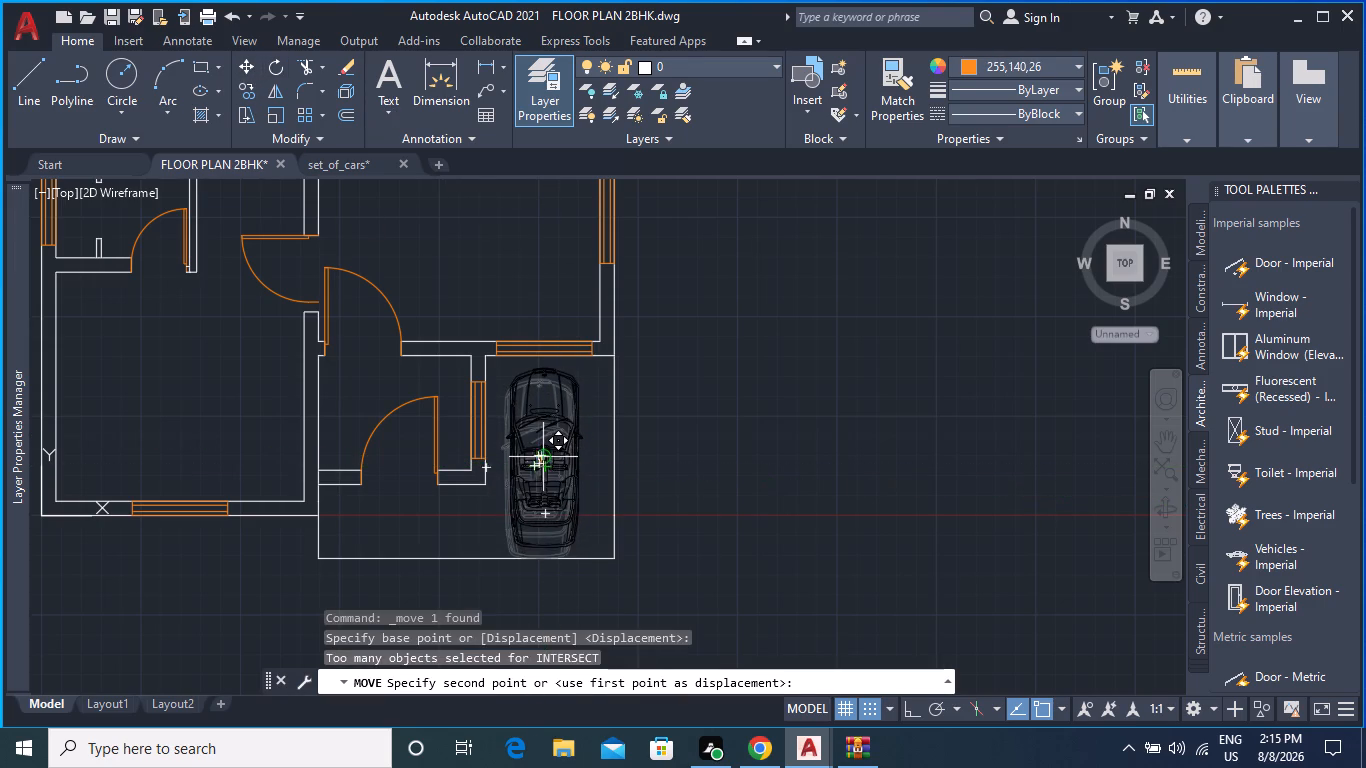
click(546, 454)
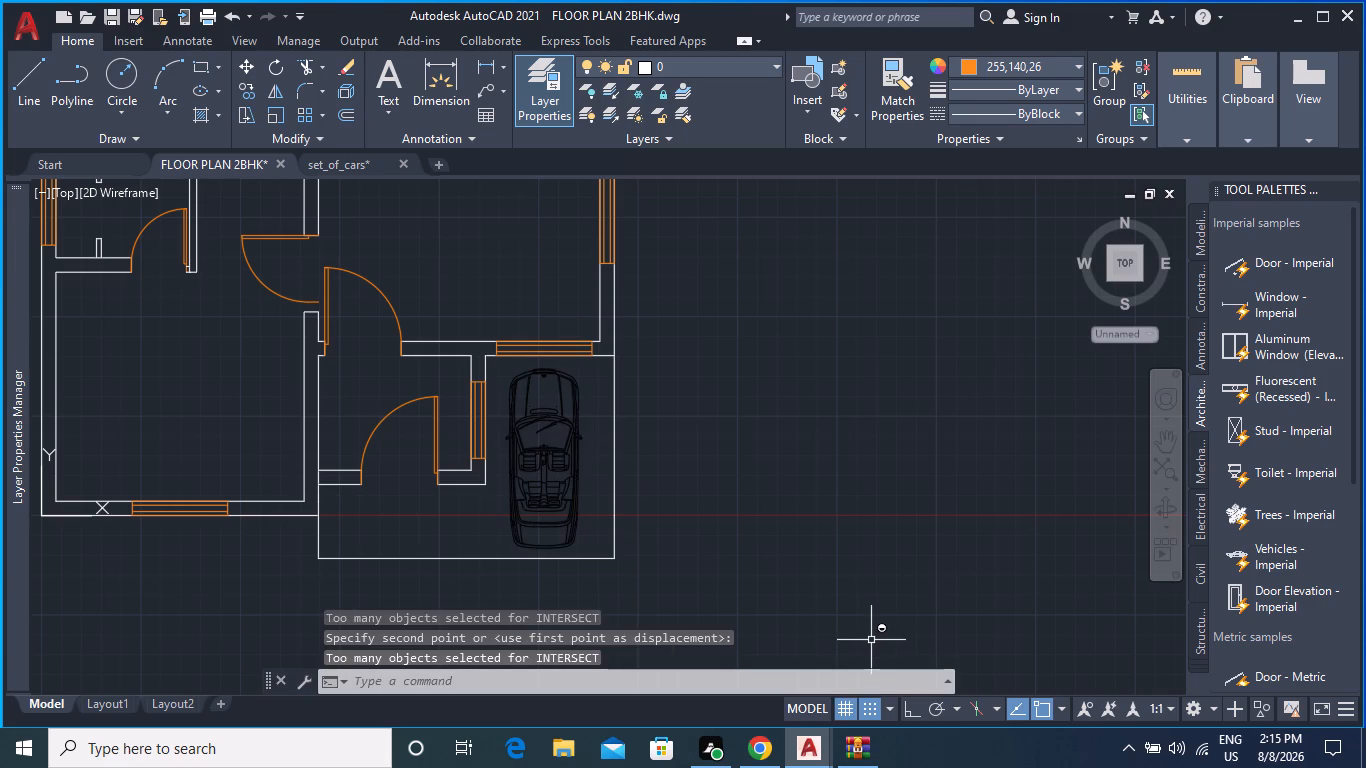
key(Escape)
key(Escape)
key(Escape)
key(Escape)
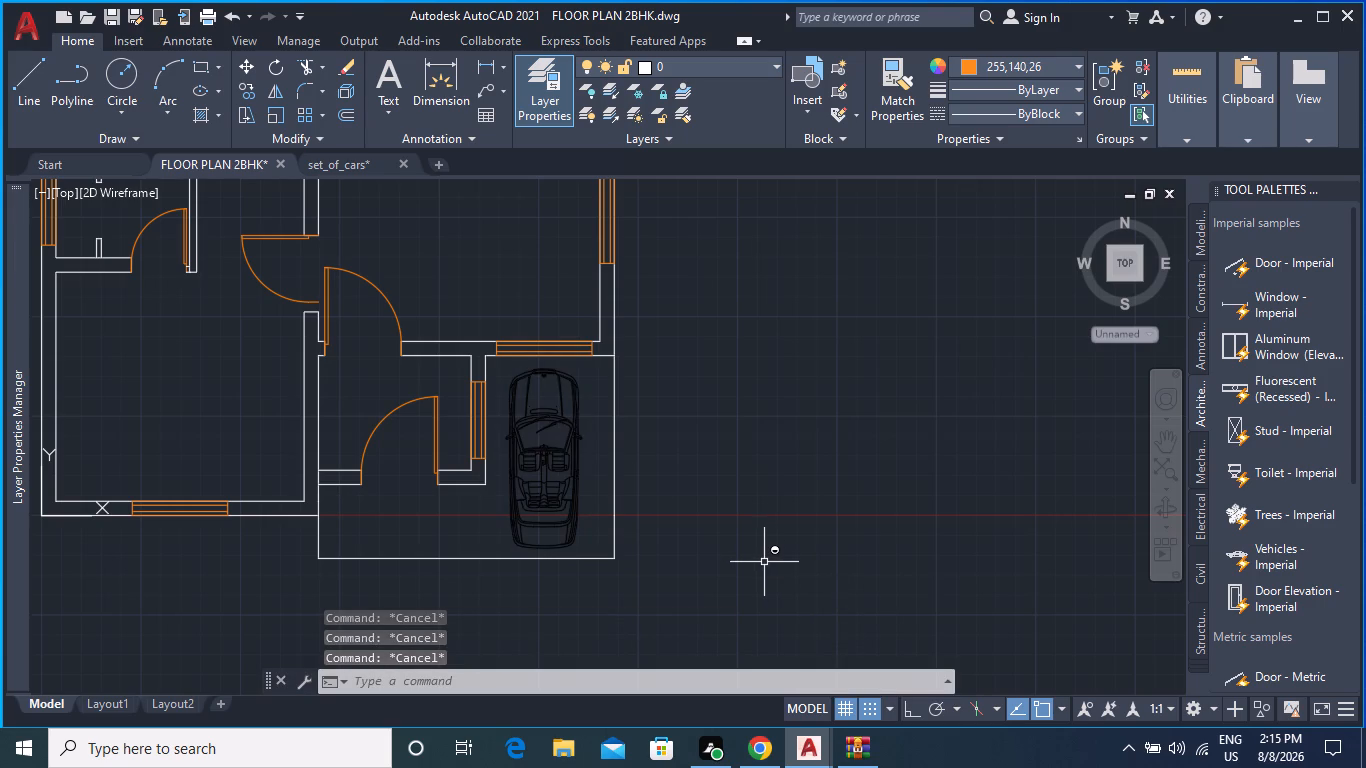
Move the car block slightly right within the parking area, toward the outer side line.
middle_drag(732, 505, 806, 486)
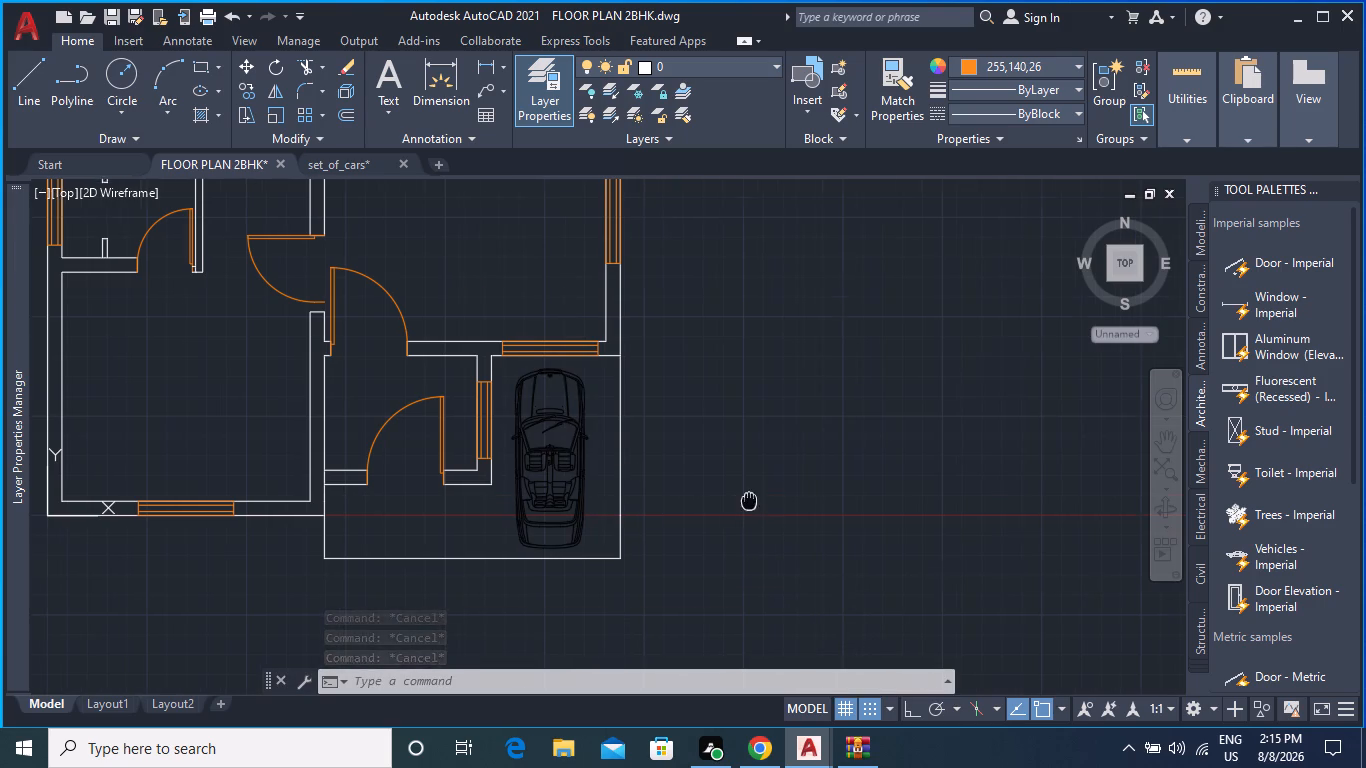
middle_drag(806, 486, 863, 472)
middle_click(863, 472)
scroll(681, 452, up, 2)
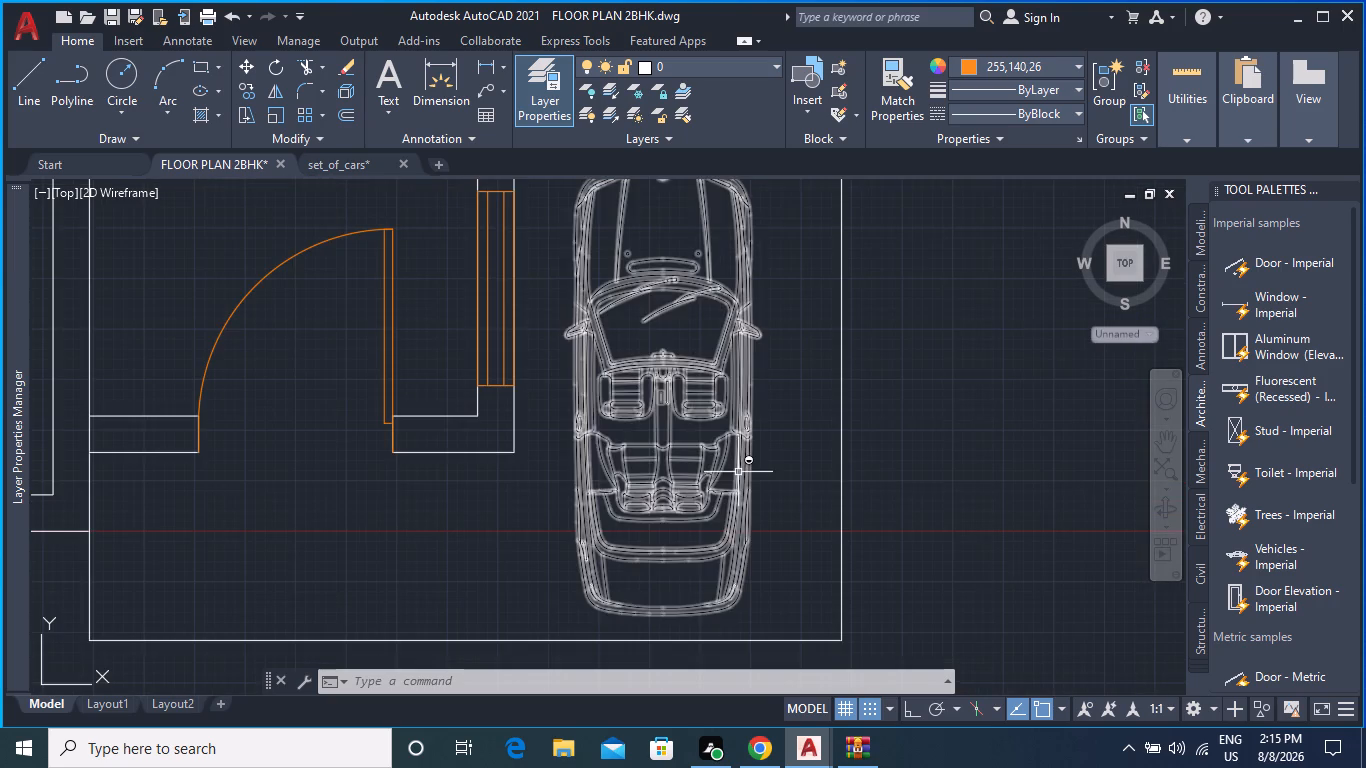
scroll(751, 472, down, 2)
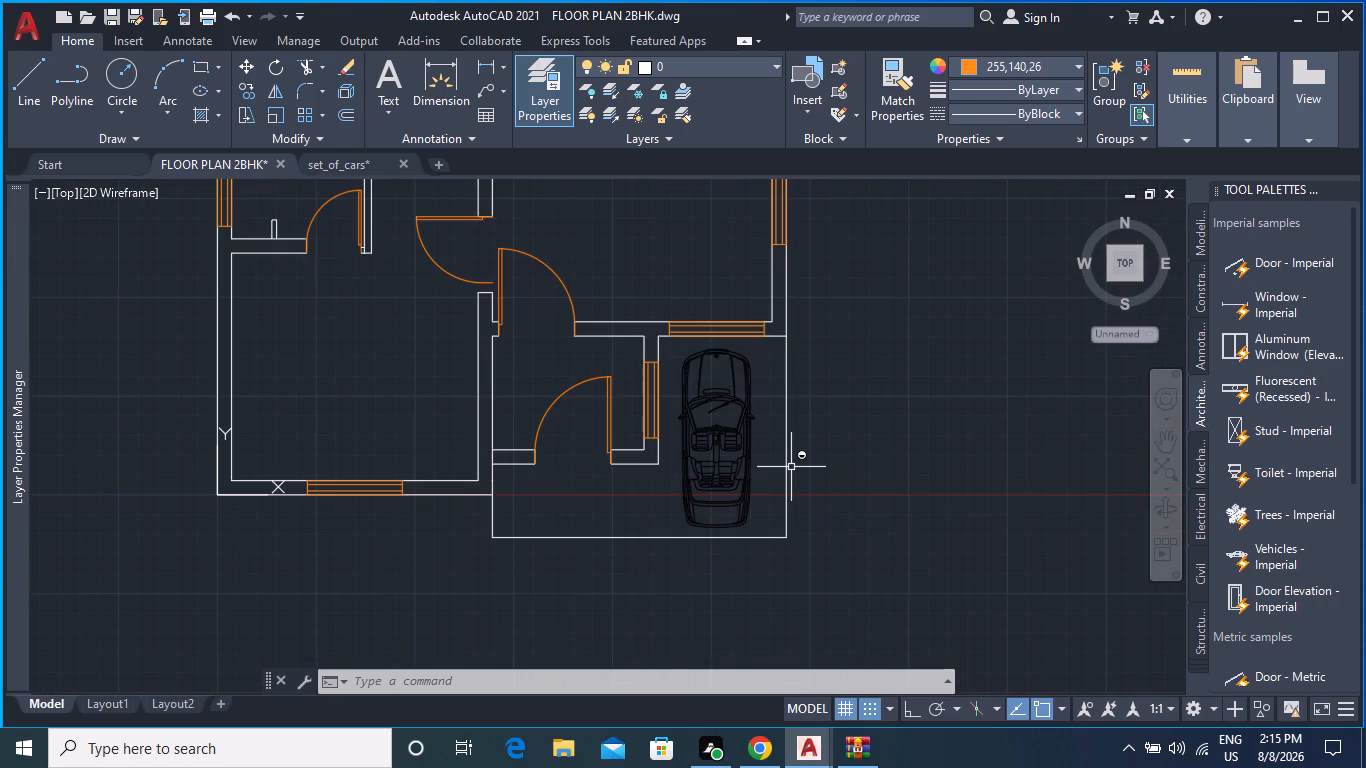
scroll(791, 467, up, 1)
scroll(657, 459, up, 2)
scroll(665, 443, down, 1)
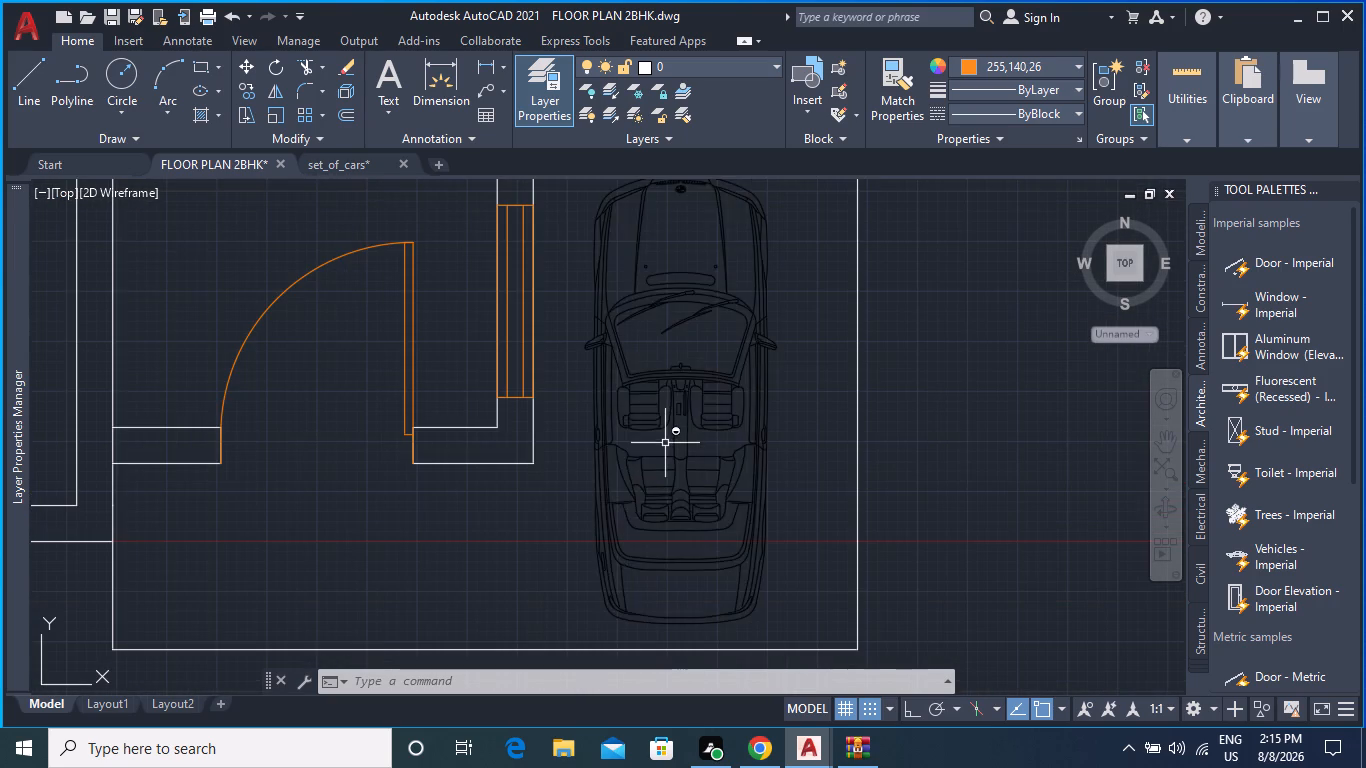
click(678, 411)
click(250, 59)
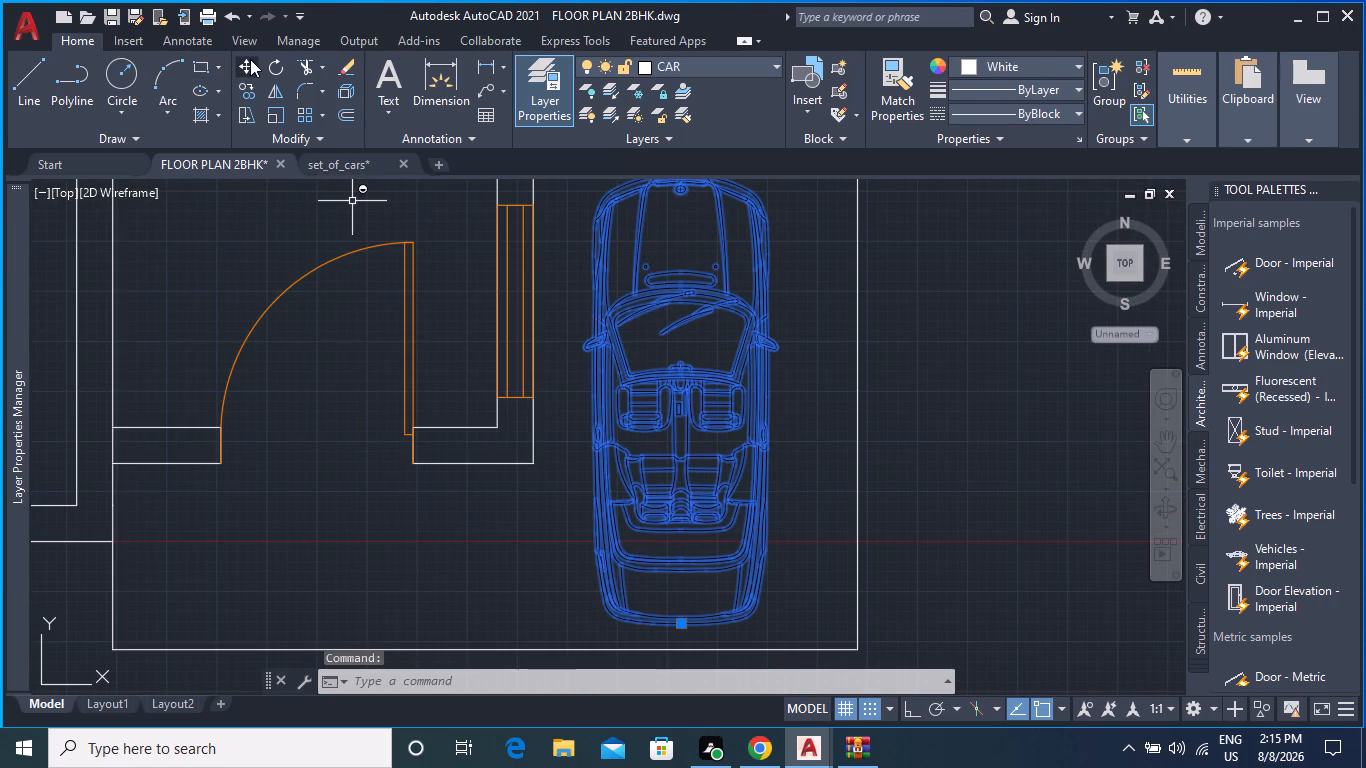
click(689, 393)
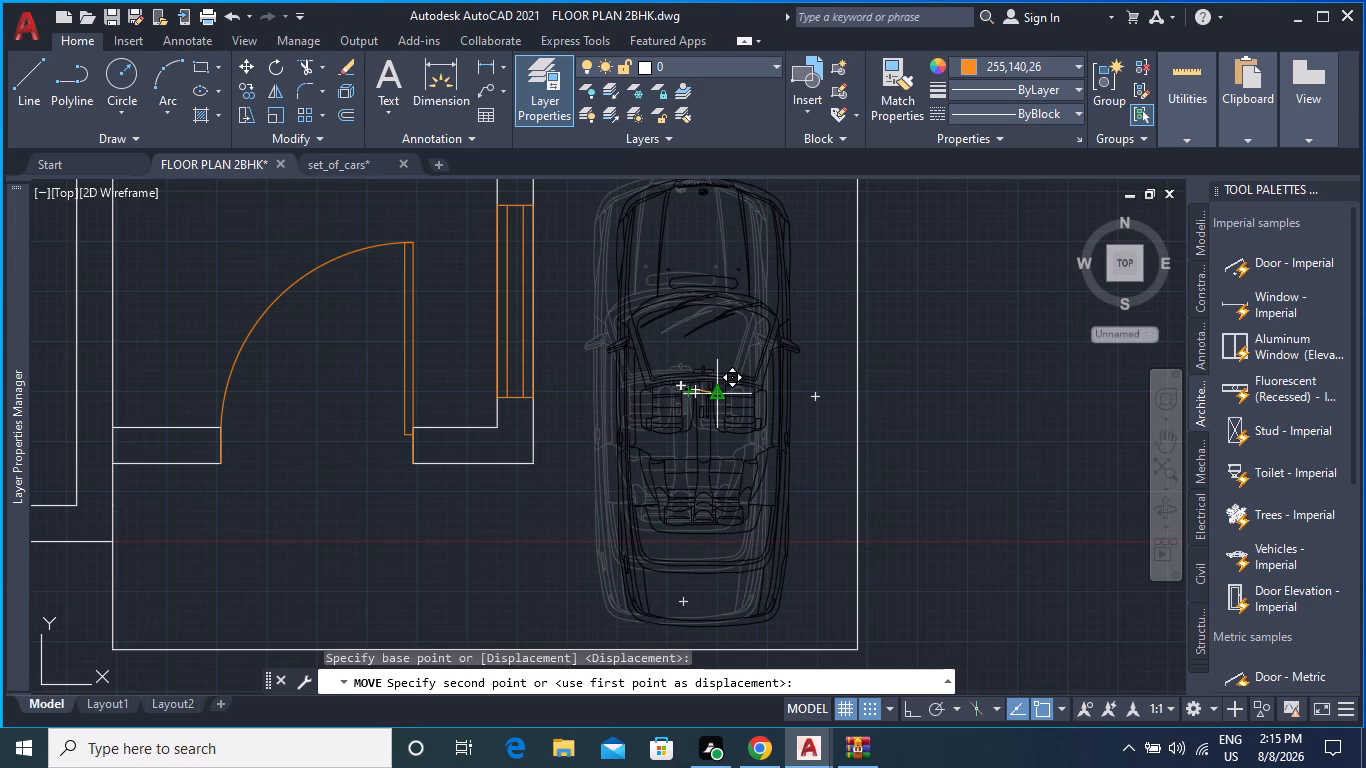
click(712, 395)
Move the car block slightly back to the left, away from the parking area's outer side line.
click(721, 413)
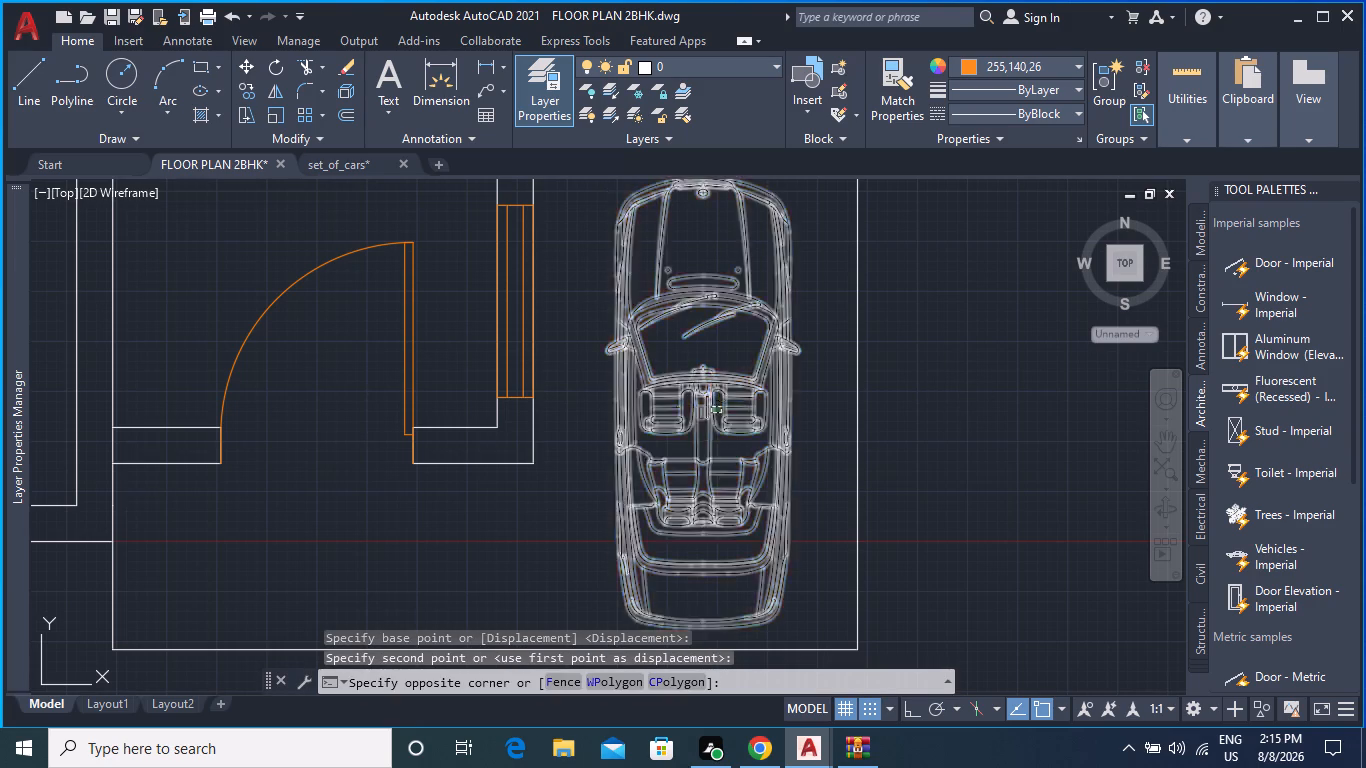
click(711, 407)
key(space)
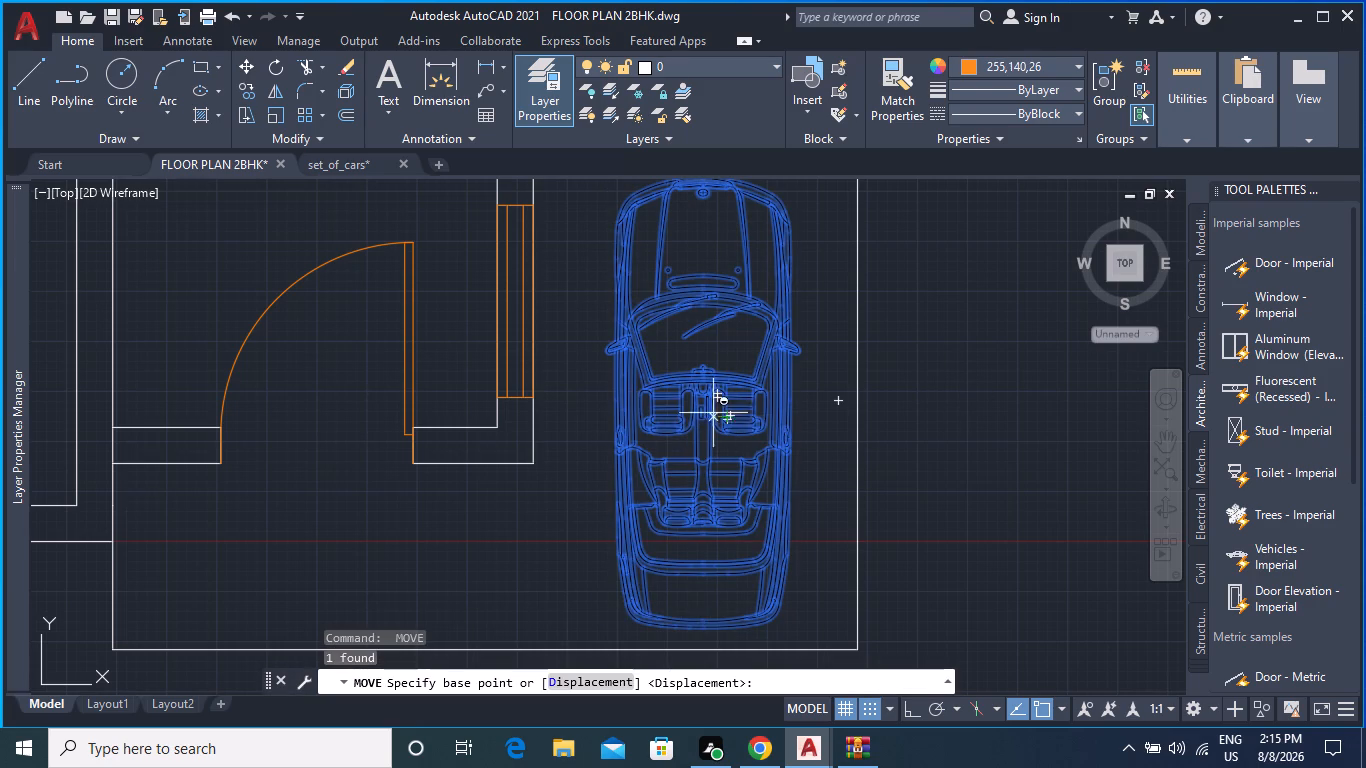
click(710, 411)
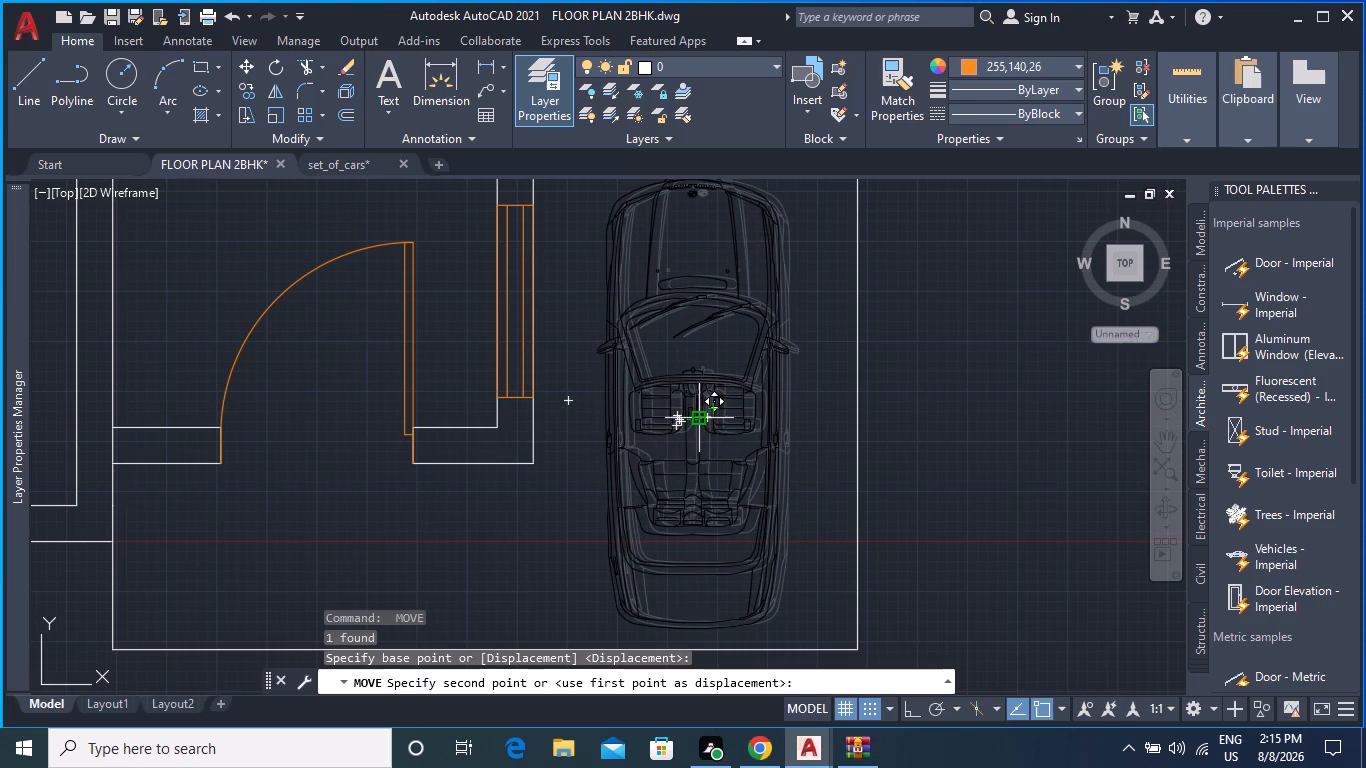
click(702, 421)
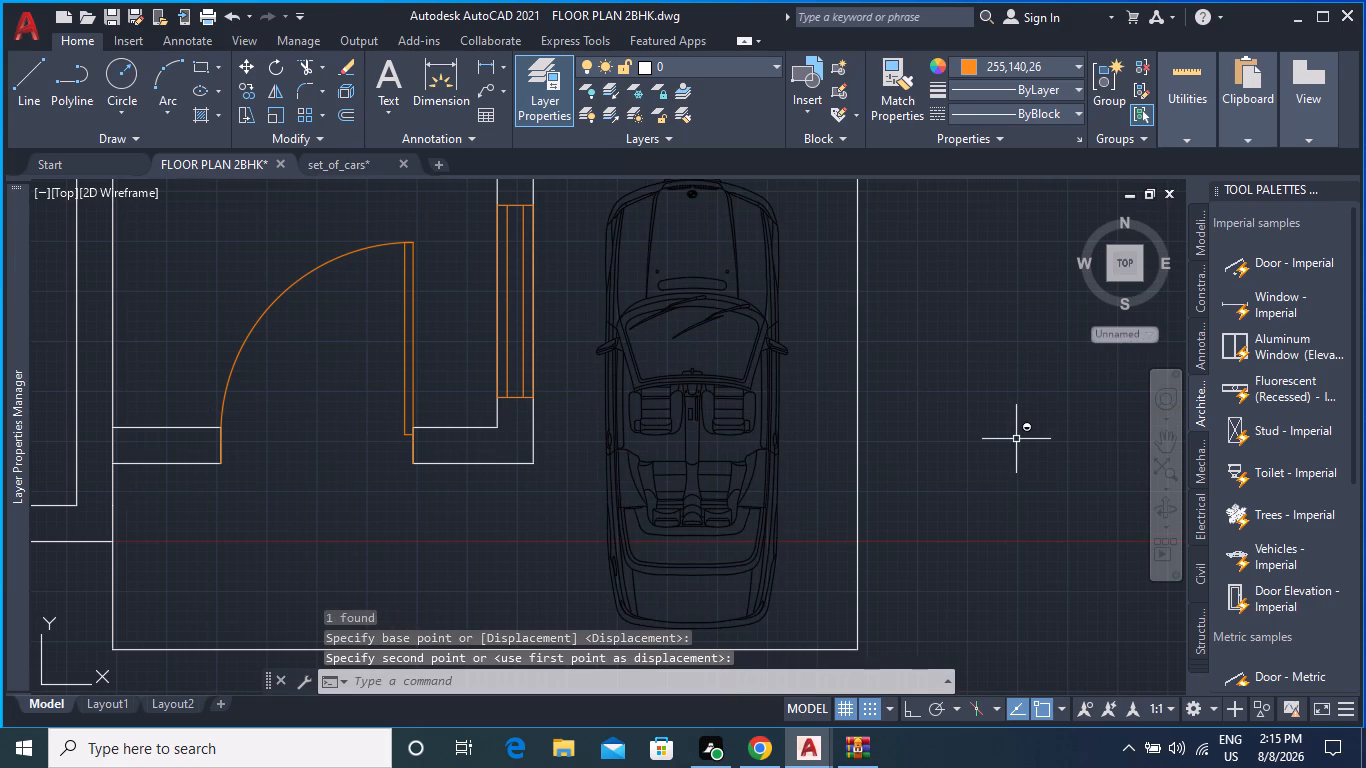
key(Escape)
key(Escape)
Examine the car's placement in the parking area close up and in relation to the overall floor plan.
scroll(941, 426, down, 4)
middle_drag(969, 439, 851, 499)
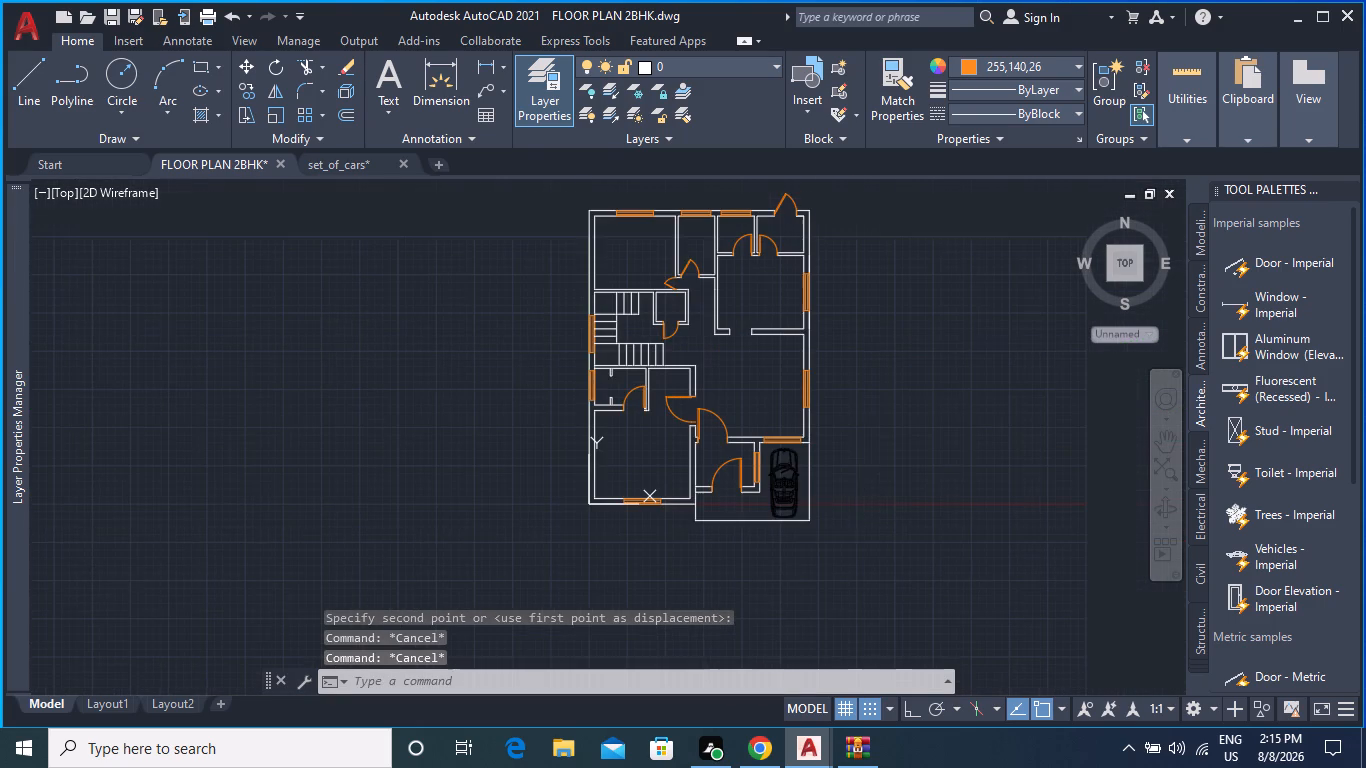
middle_drag(884, 447, 870, 476)
scroll(870, 476, up, 1)
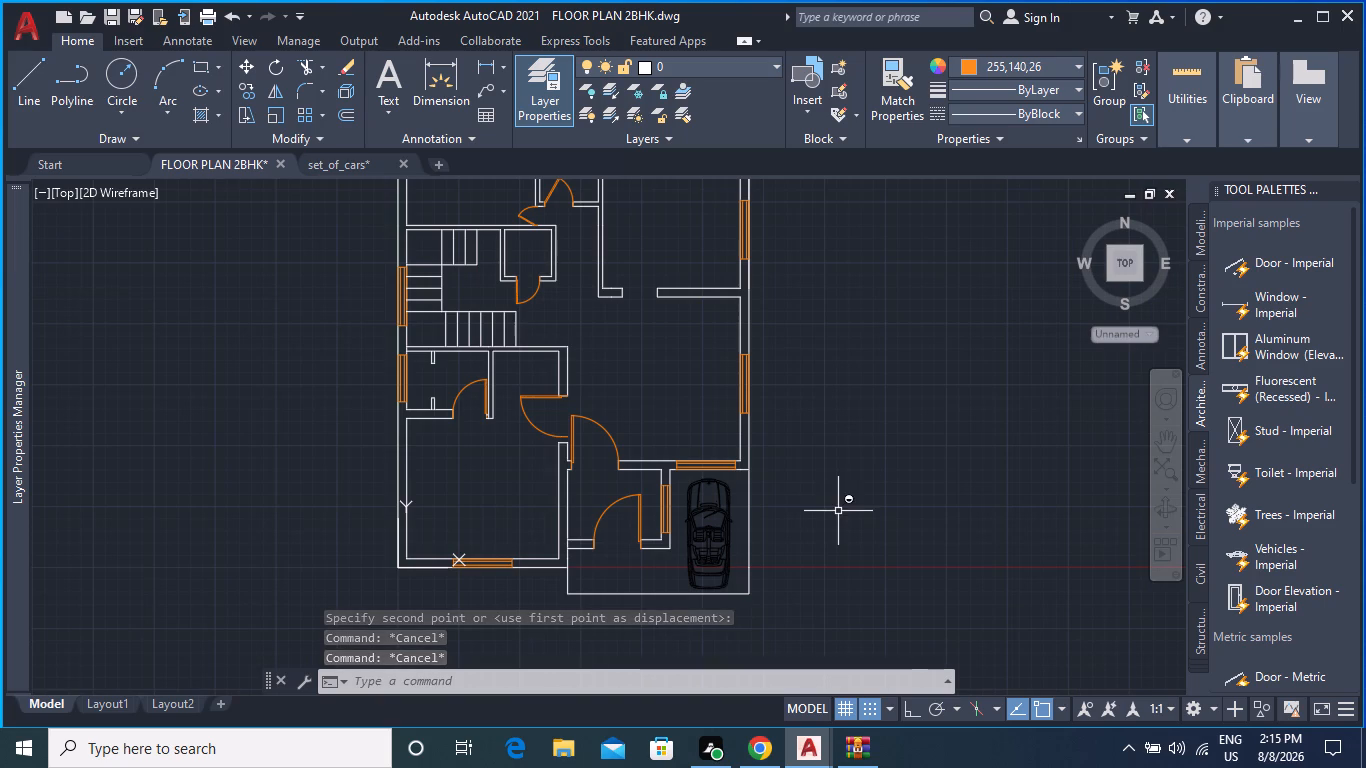
scroll(799, 527, up, 2)
scroll(797, 532, down, 1)
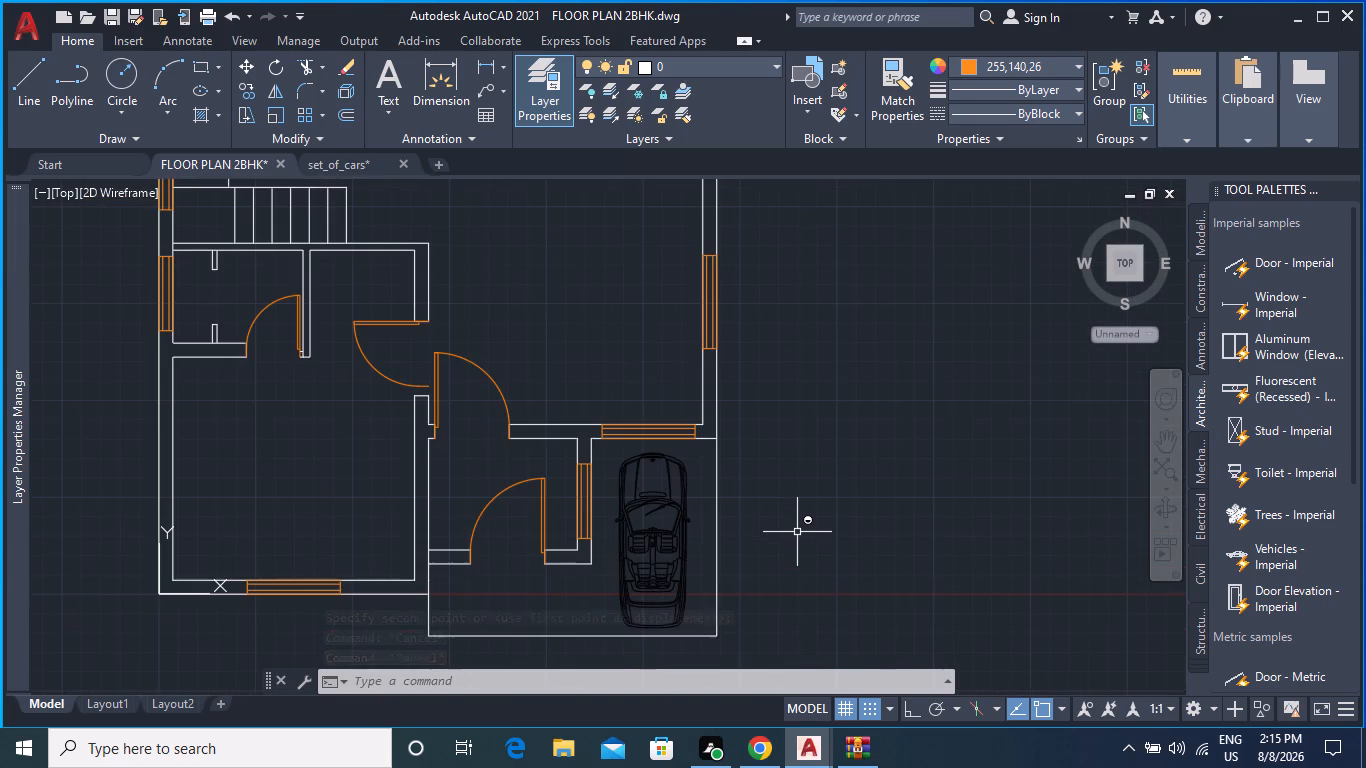
middle_drag(789, 534, 845, 516)
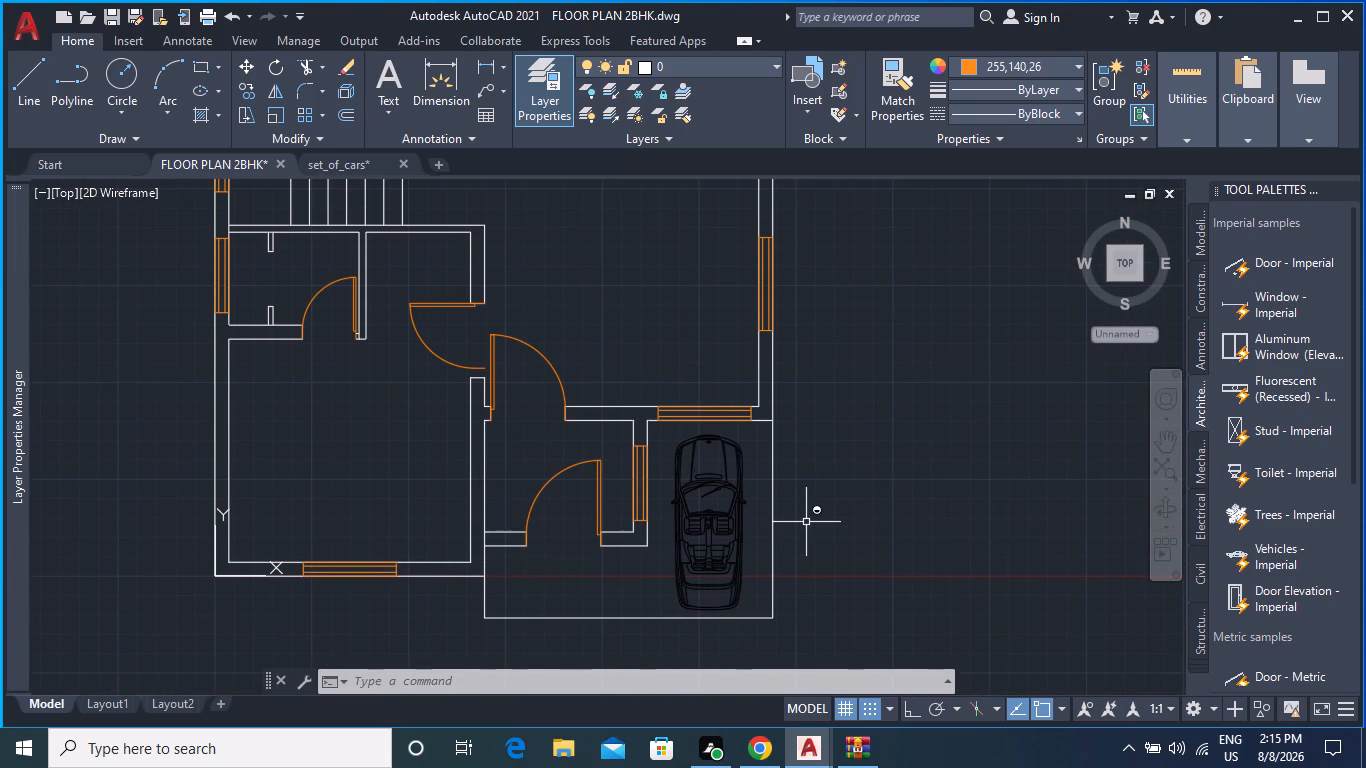
scroll(806, 522, down, 1)
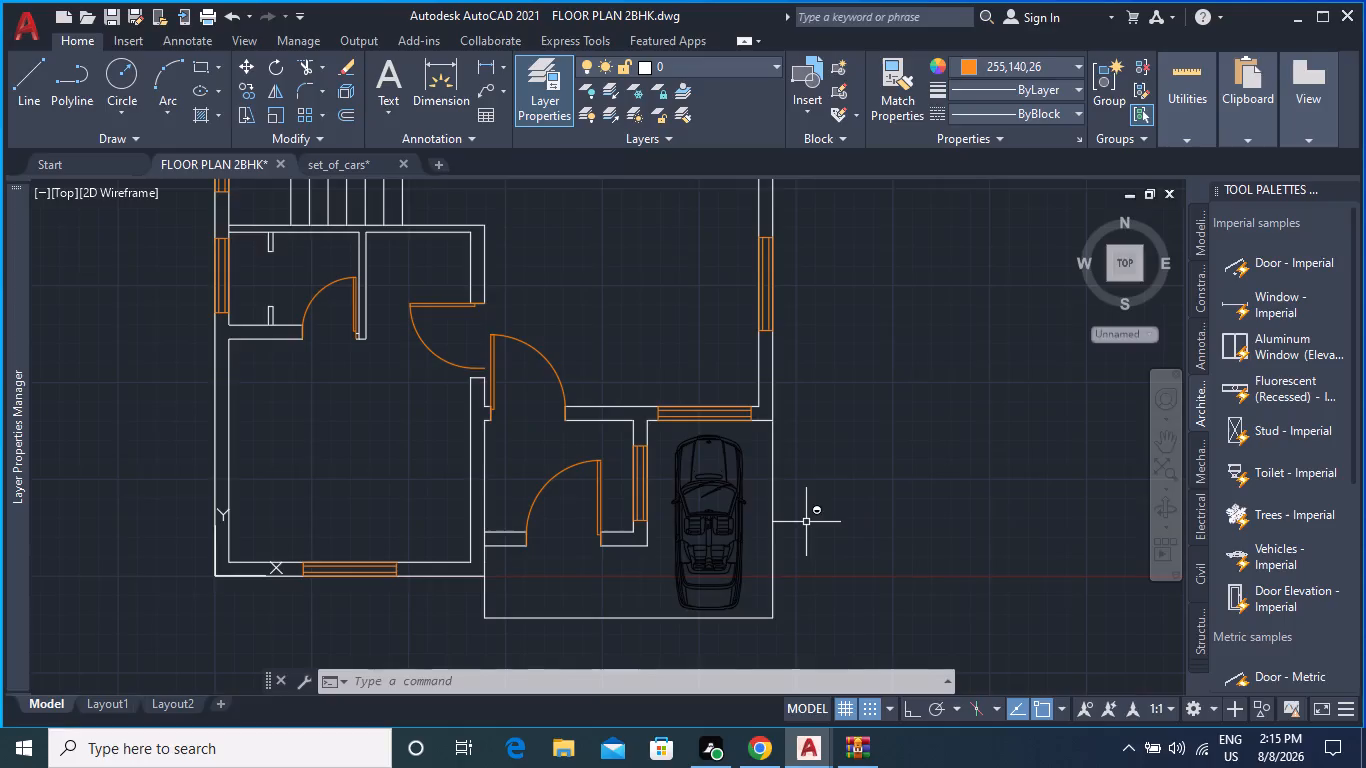
middle_drag(818, 484, 822, 559)
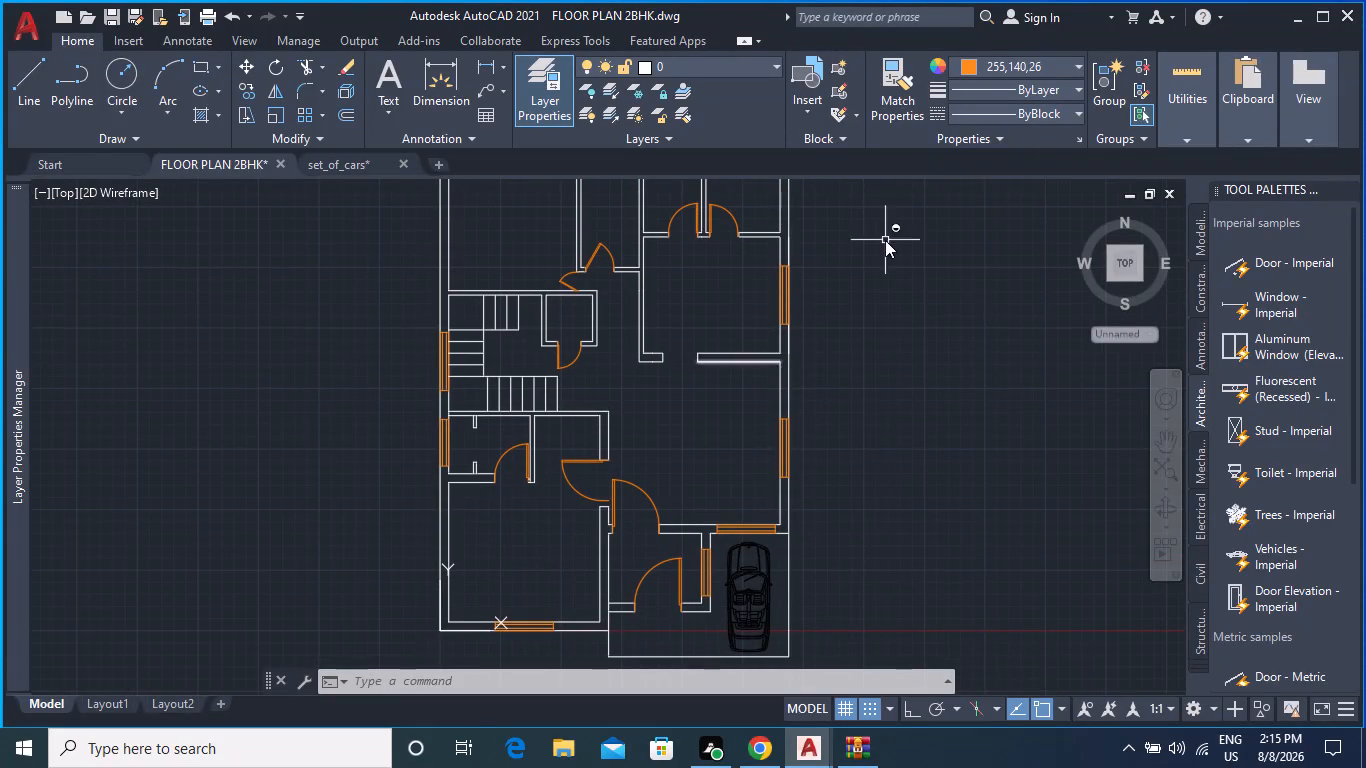
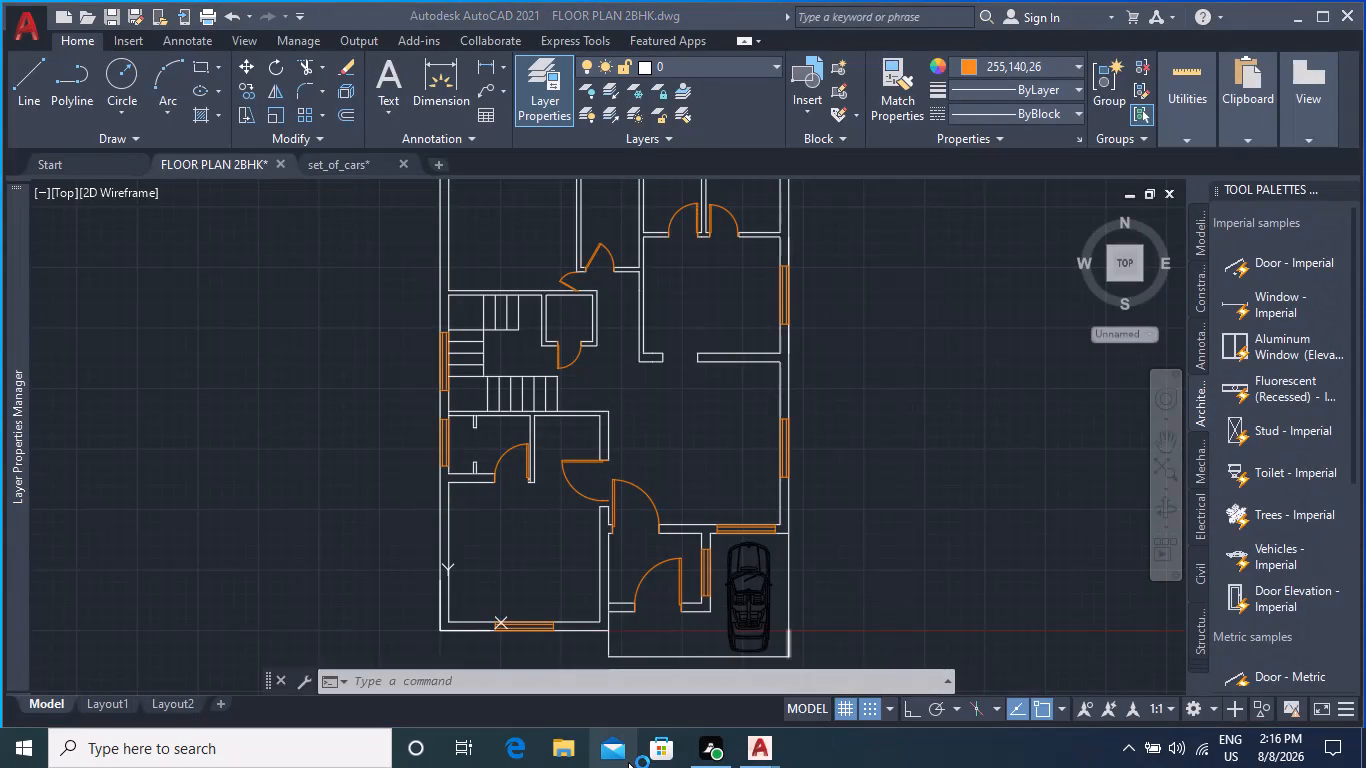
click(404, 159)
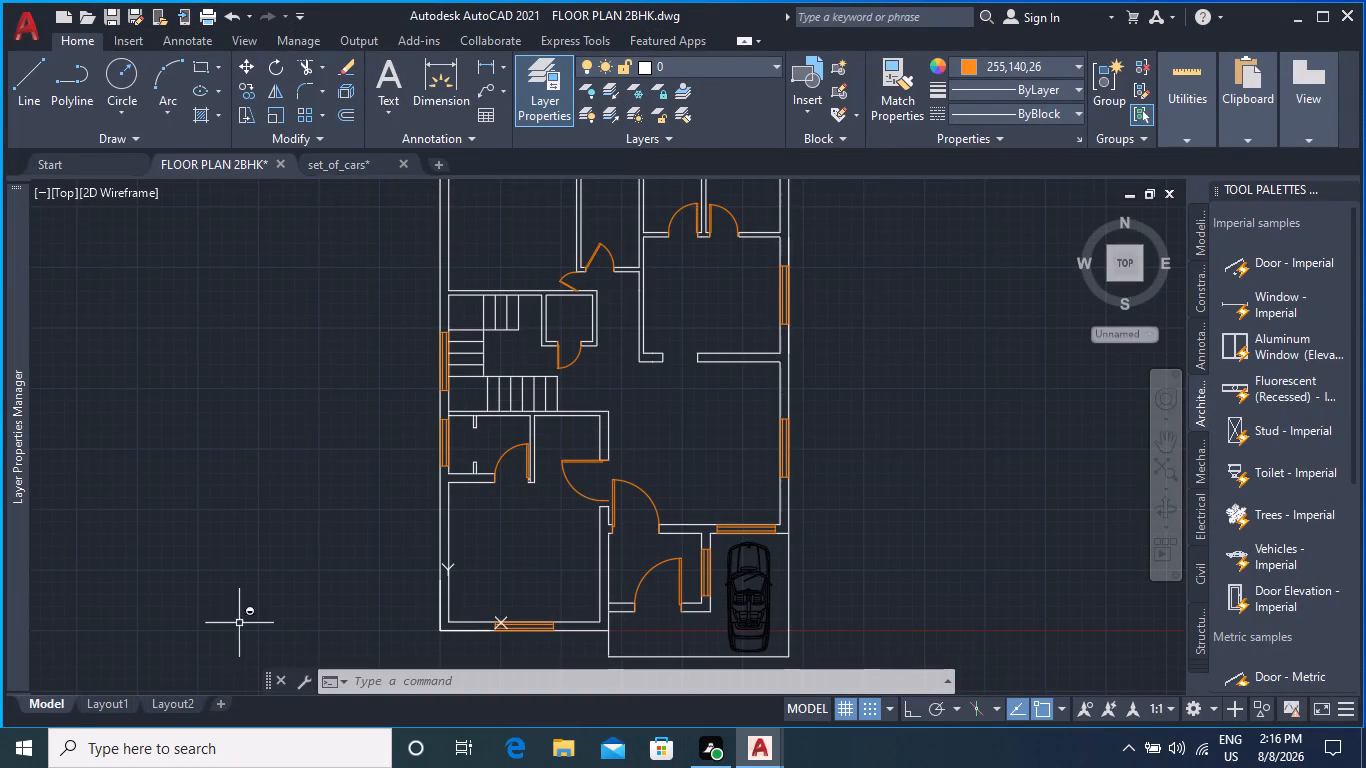
Switch from the floor plan drawing to the web browser by launching Google Chrome from the installed apps.
click(14, 764)
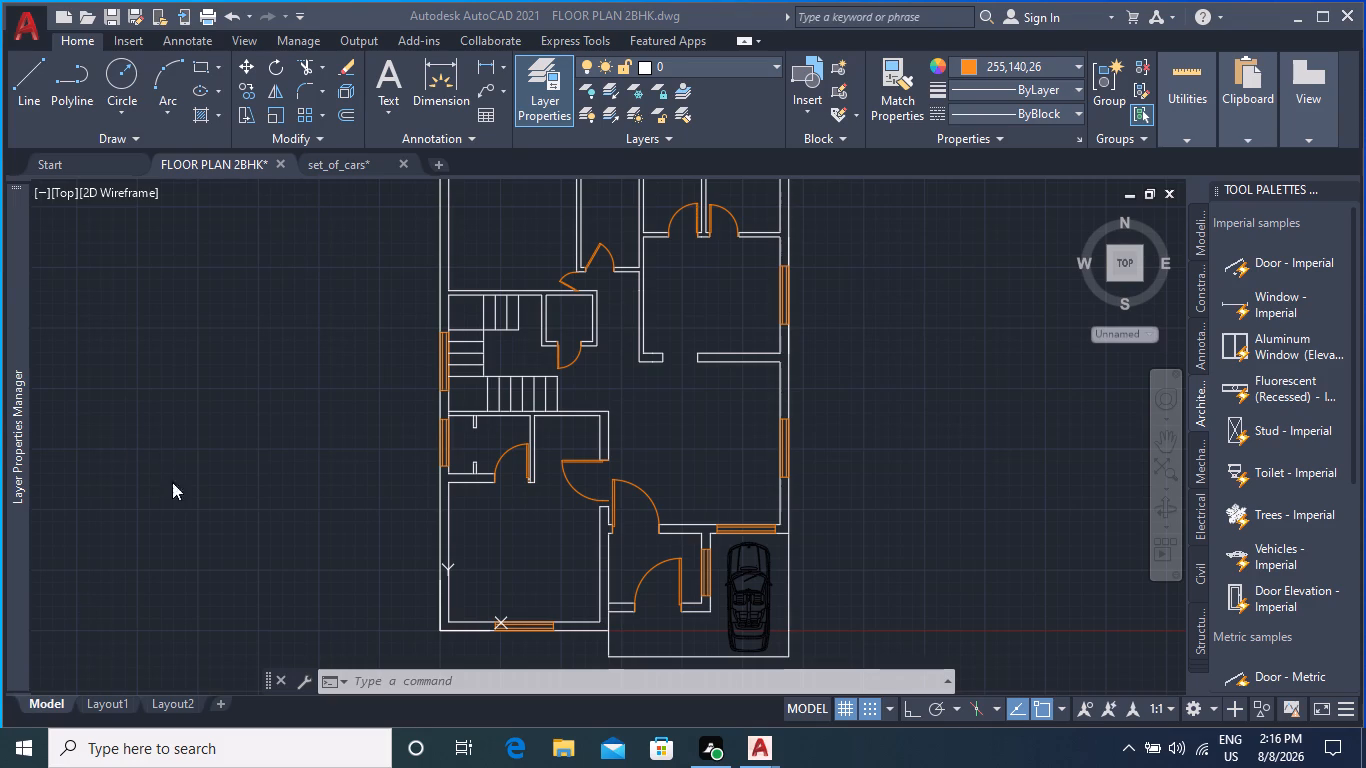
click(22, 745)
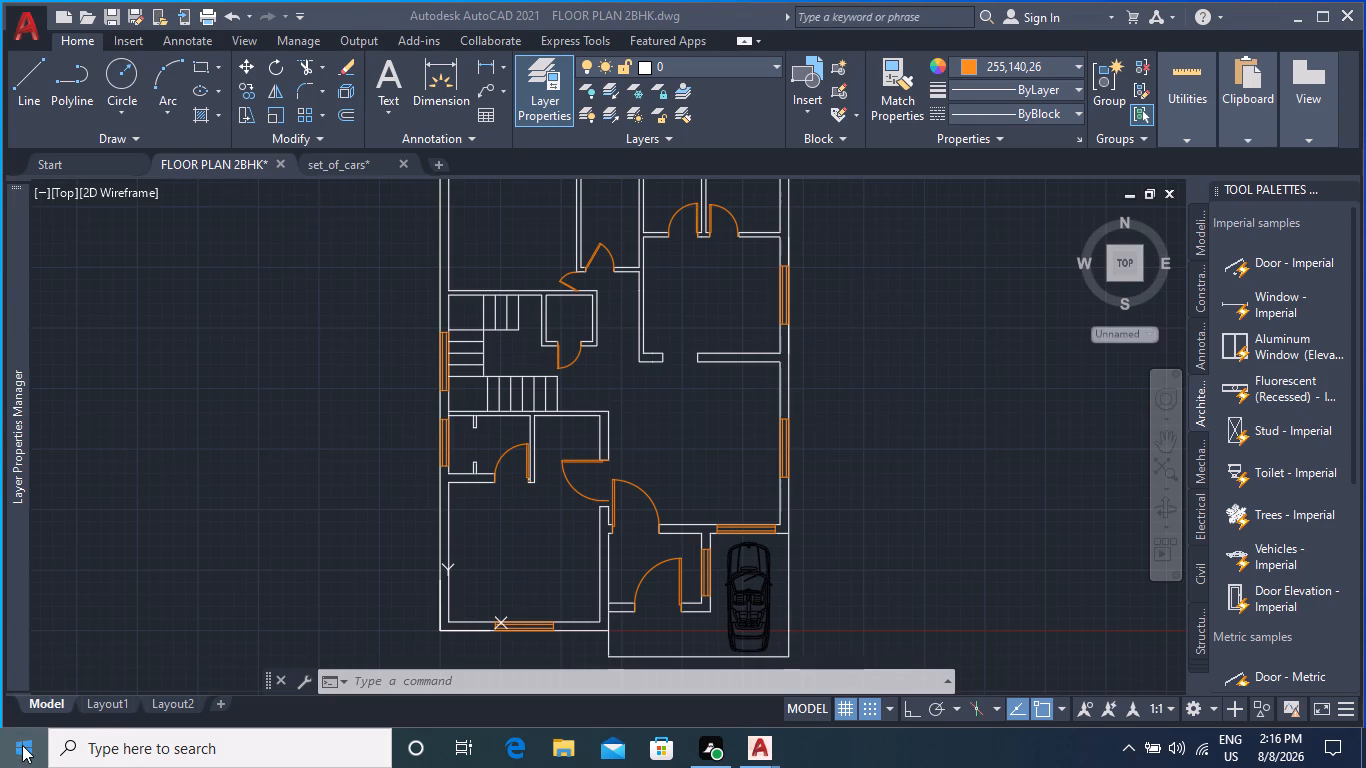
click(33, 753)
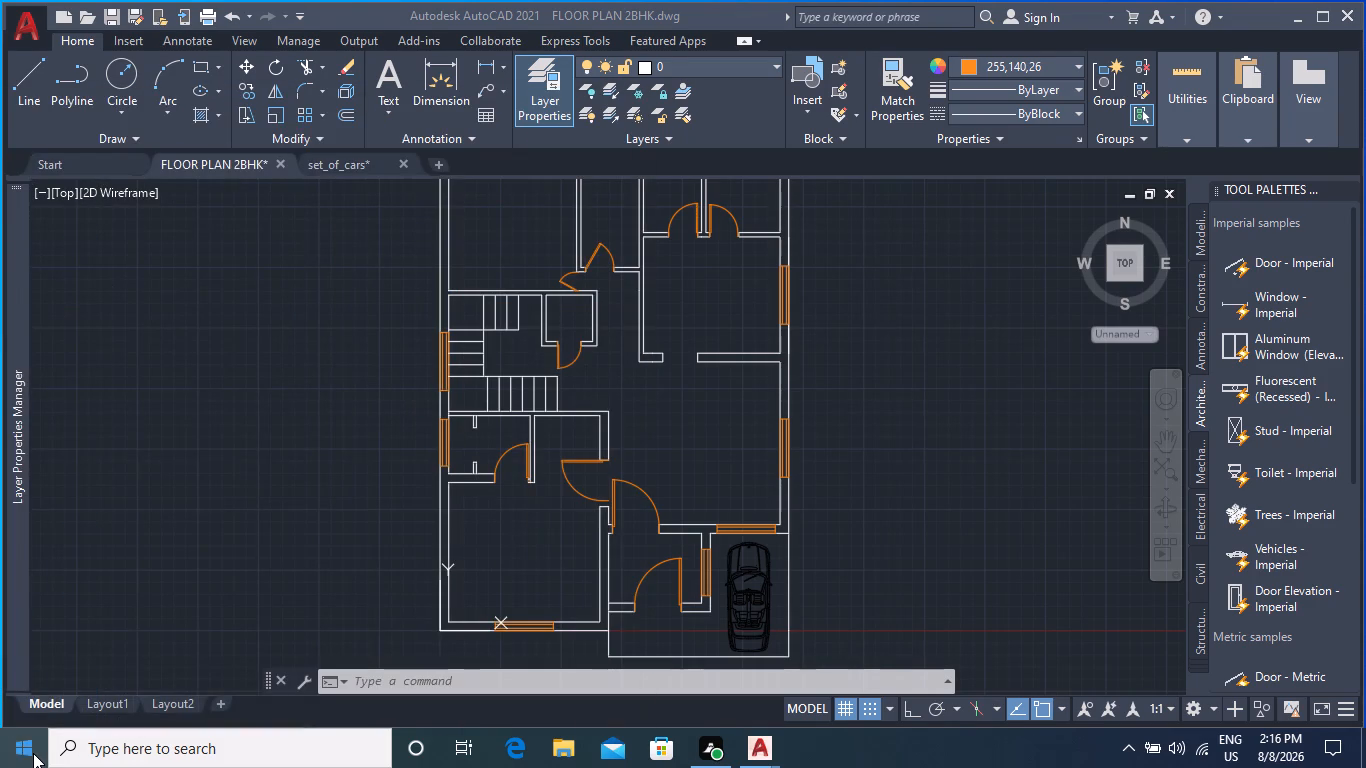
click(33, 753)
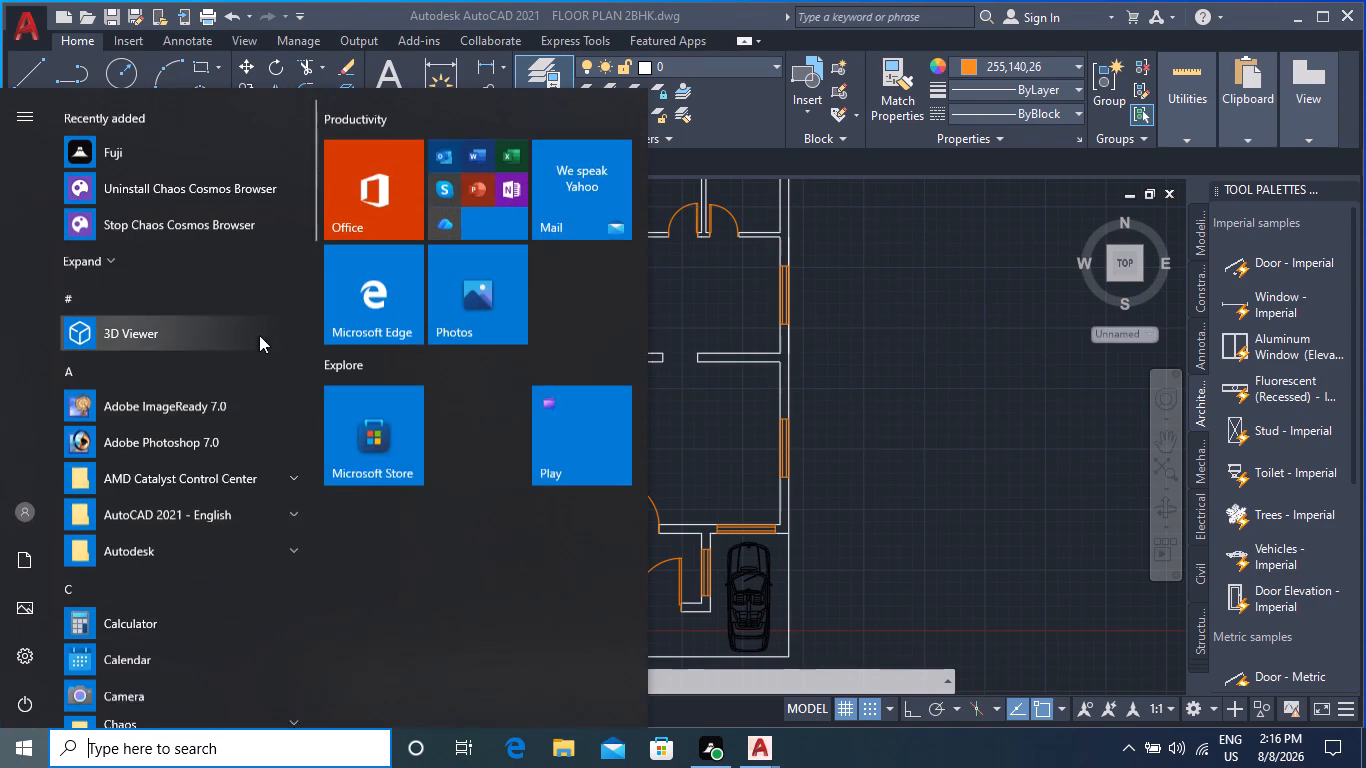
scroll(178, 389, down, 11)
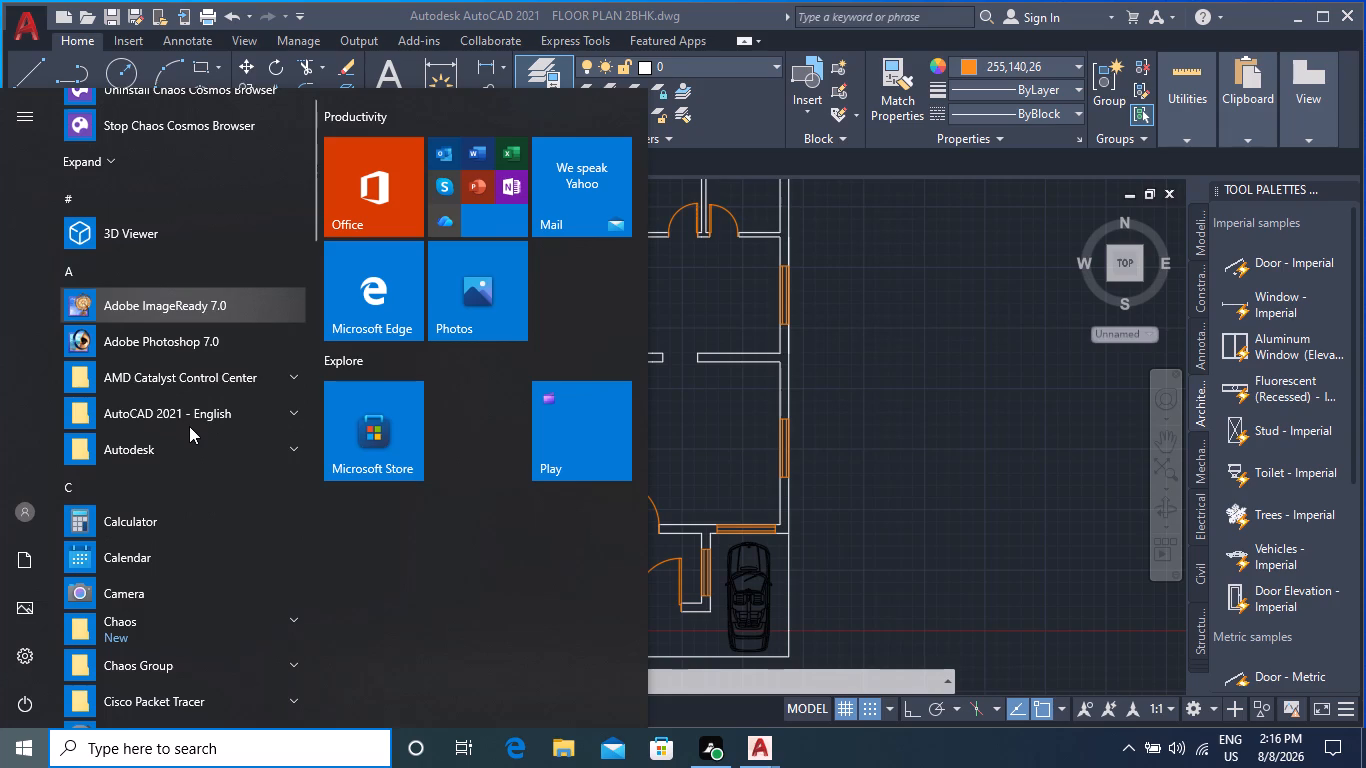
scroll(189, 426, down, 9)
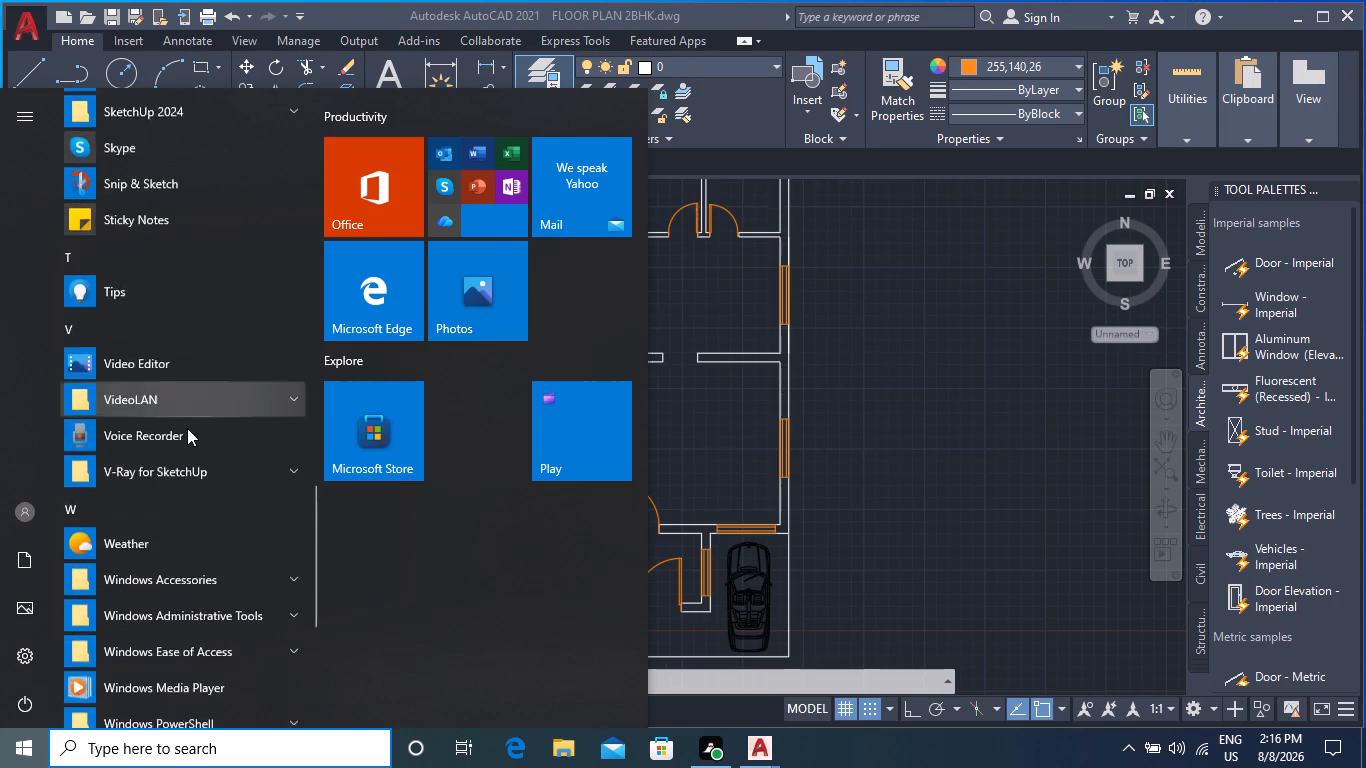
scroll(187, 428, down, 5)
scroll(184, 432, up, 6)
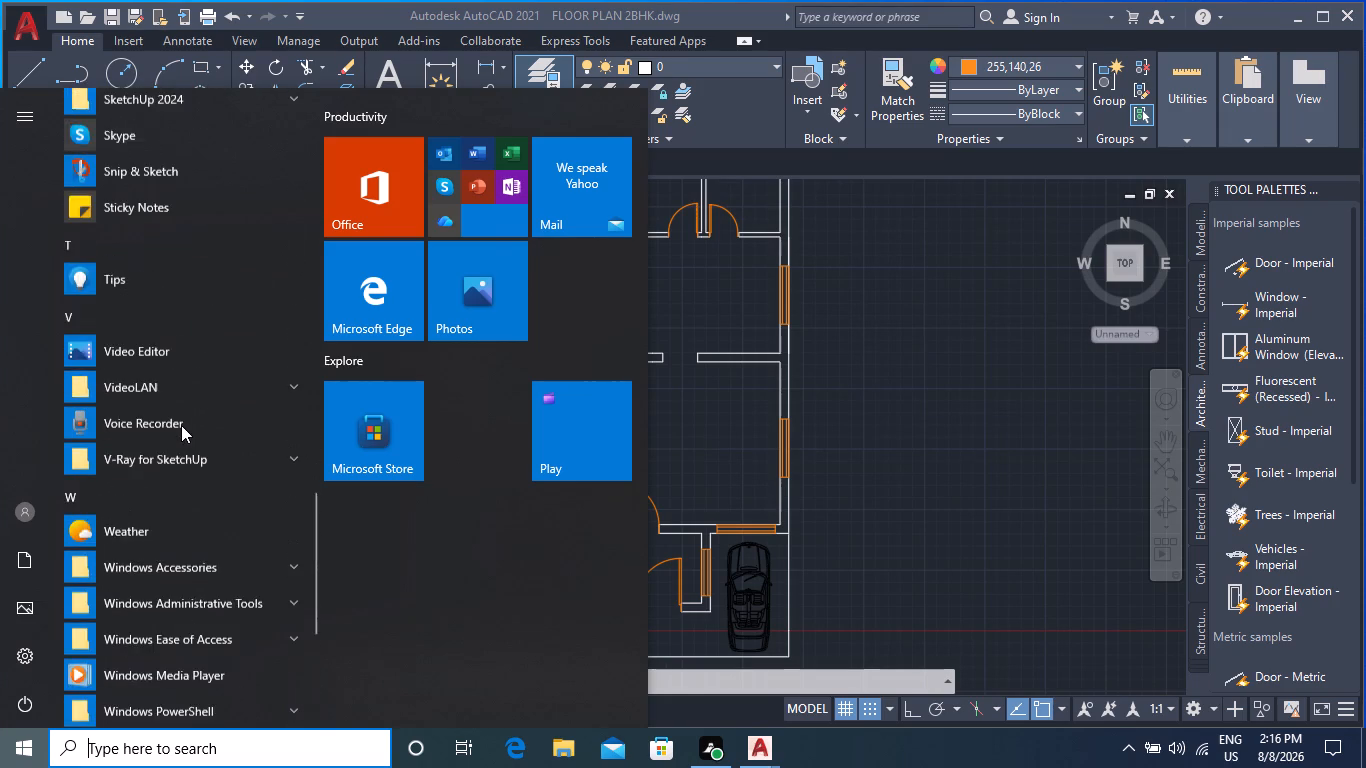
scroll(181, 425, up, 10)
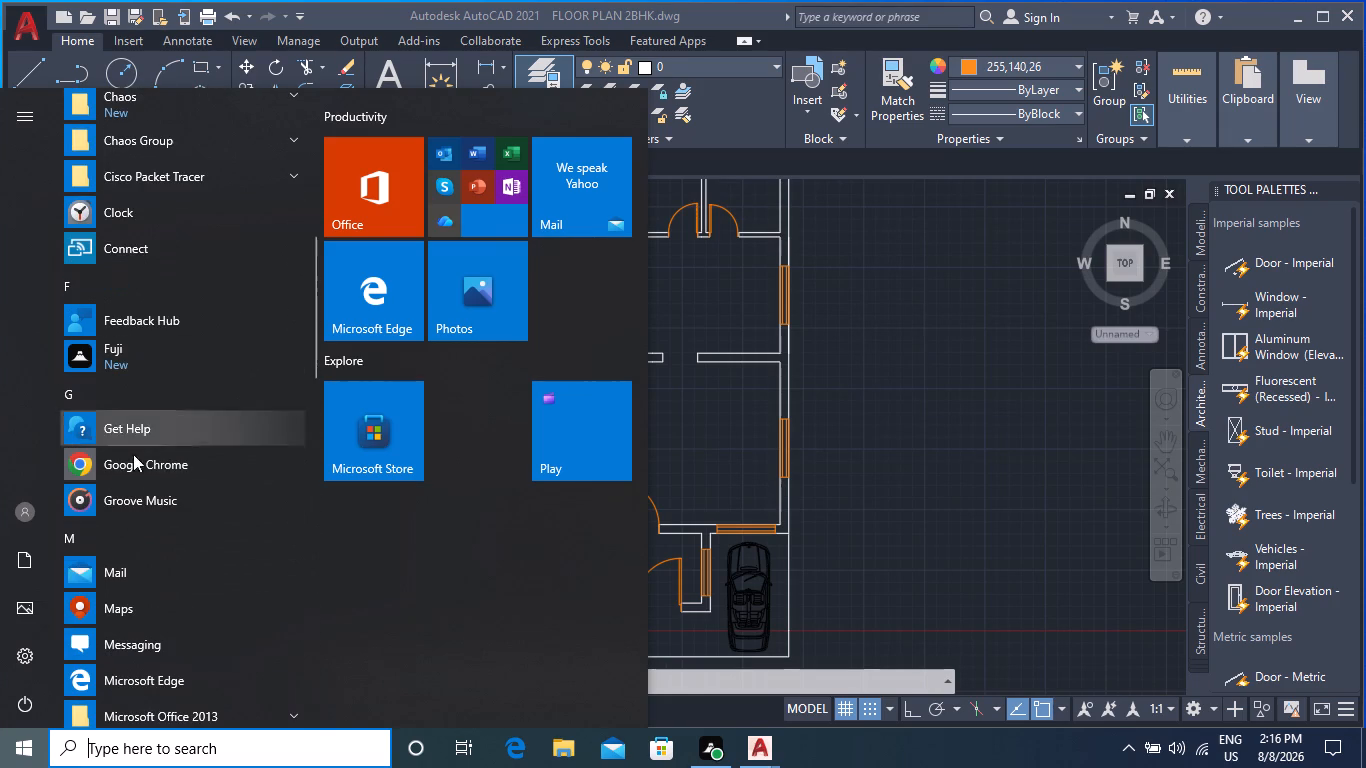
double_click(134, 456)
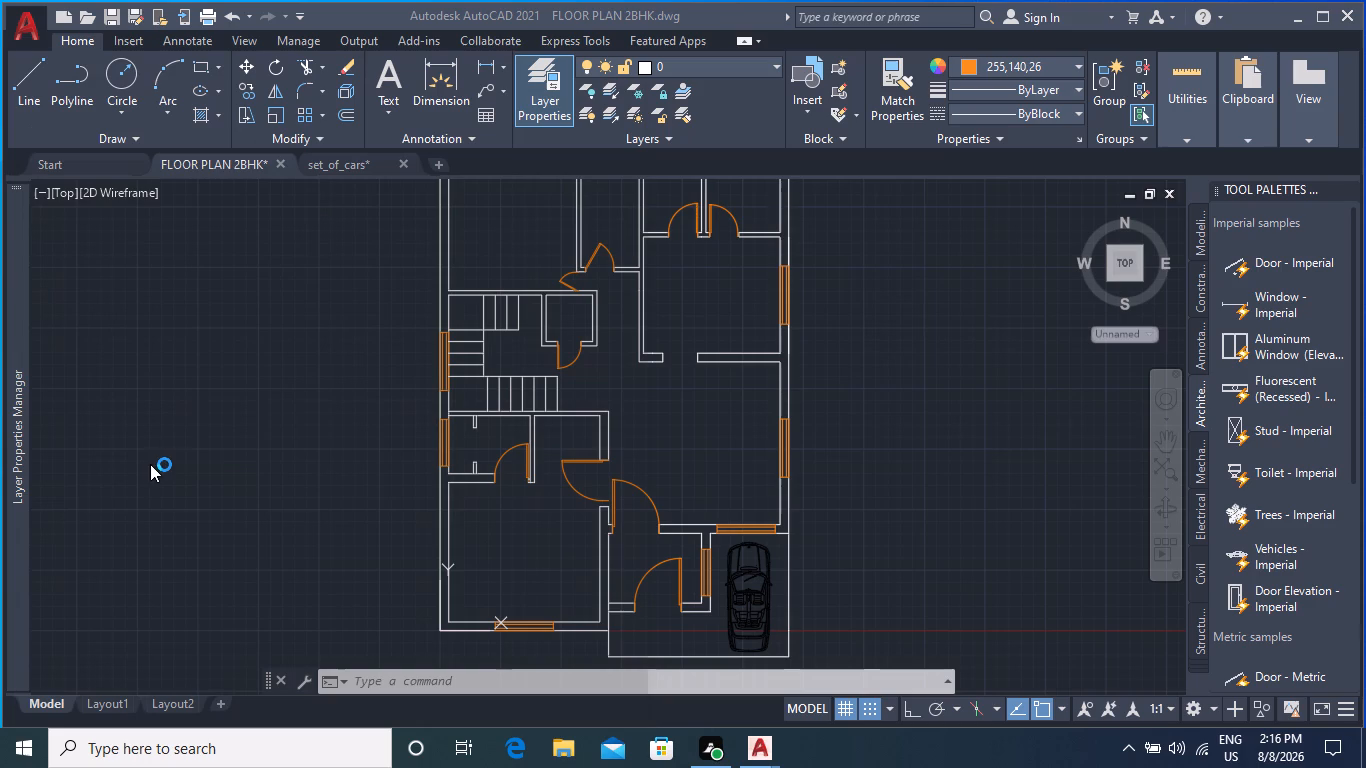
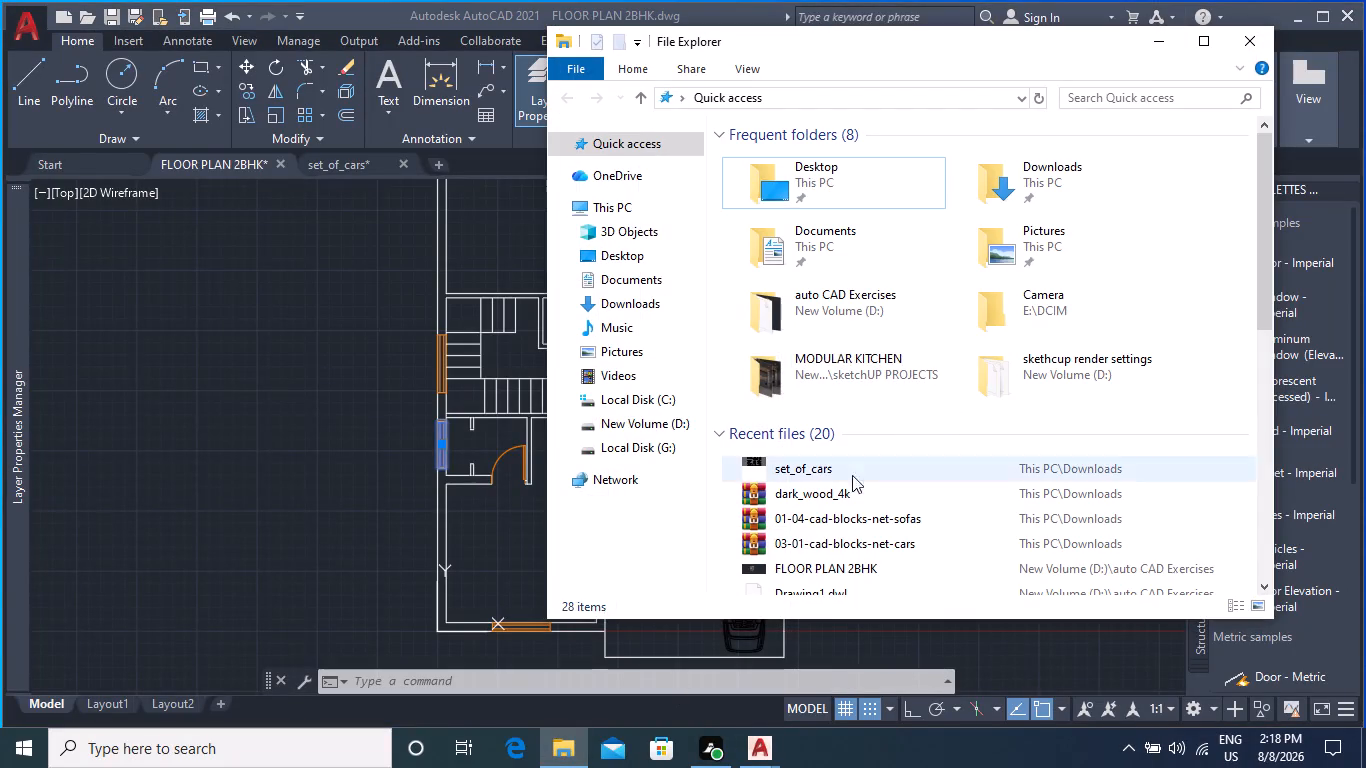
Open the furniture_living_room drawing from the Downloads folder.
scroll(870, 466, down, 3)
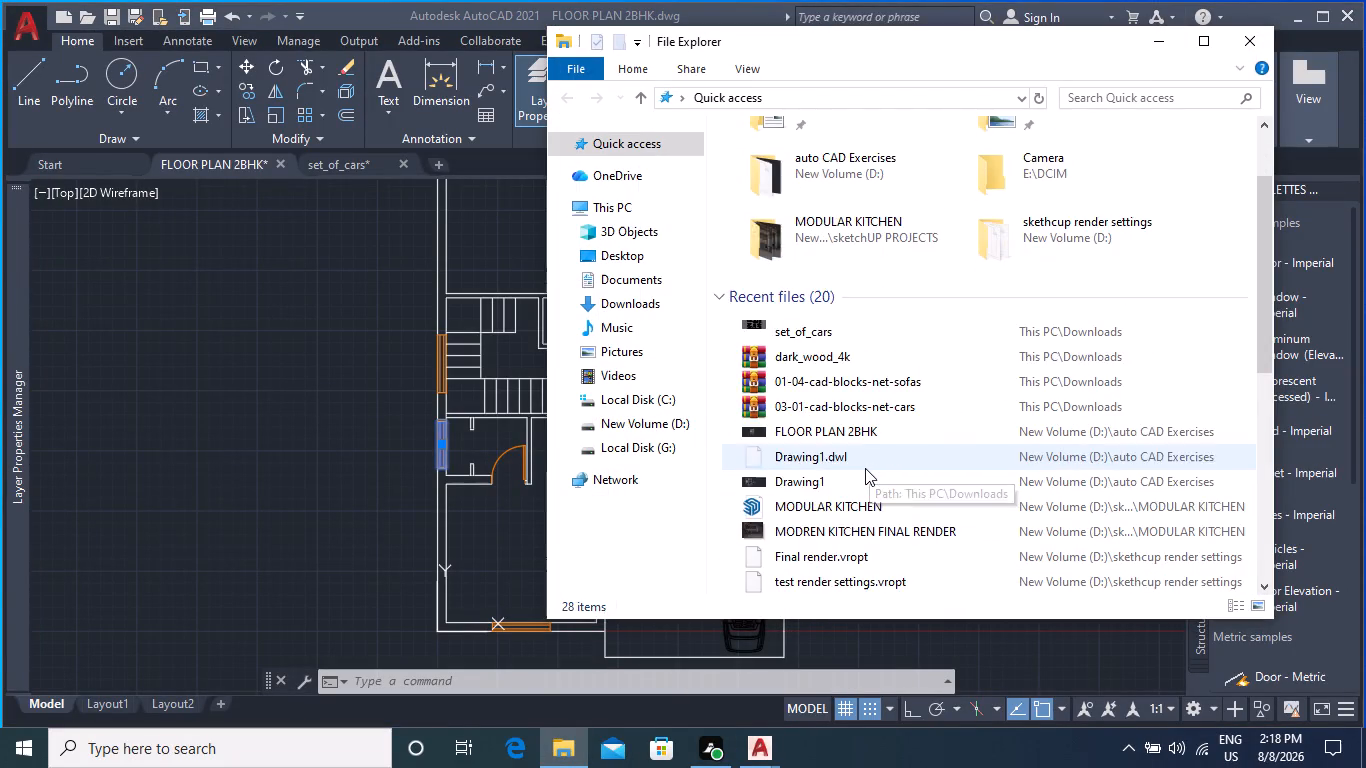
scroll(865, 468, down, 10)
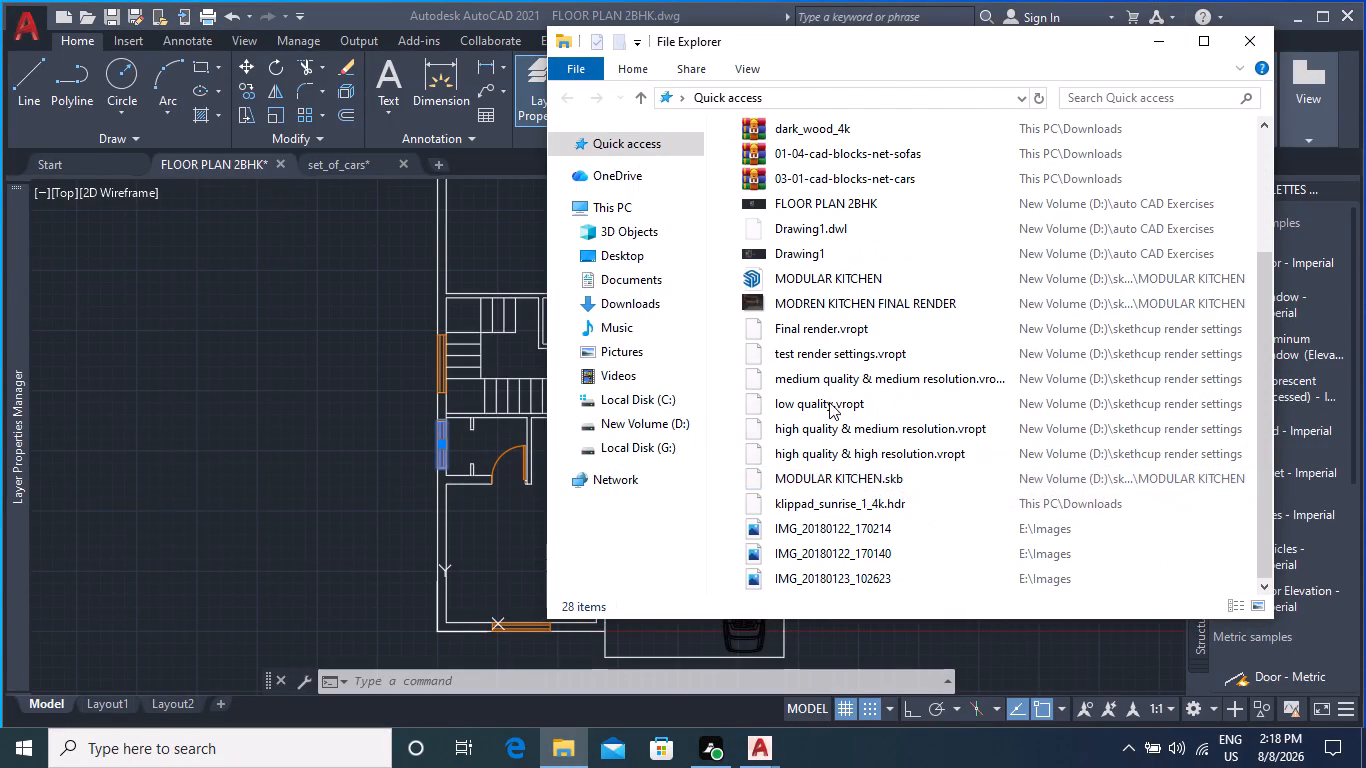
scroll(825, 267, up, 8)
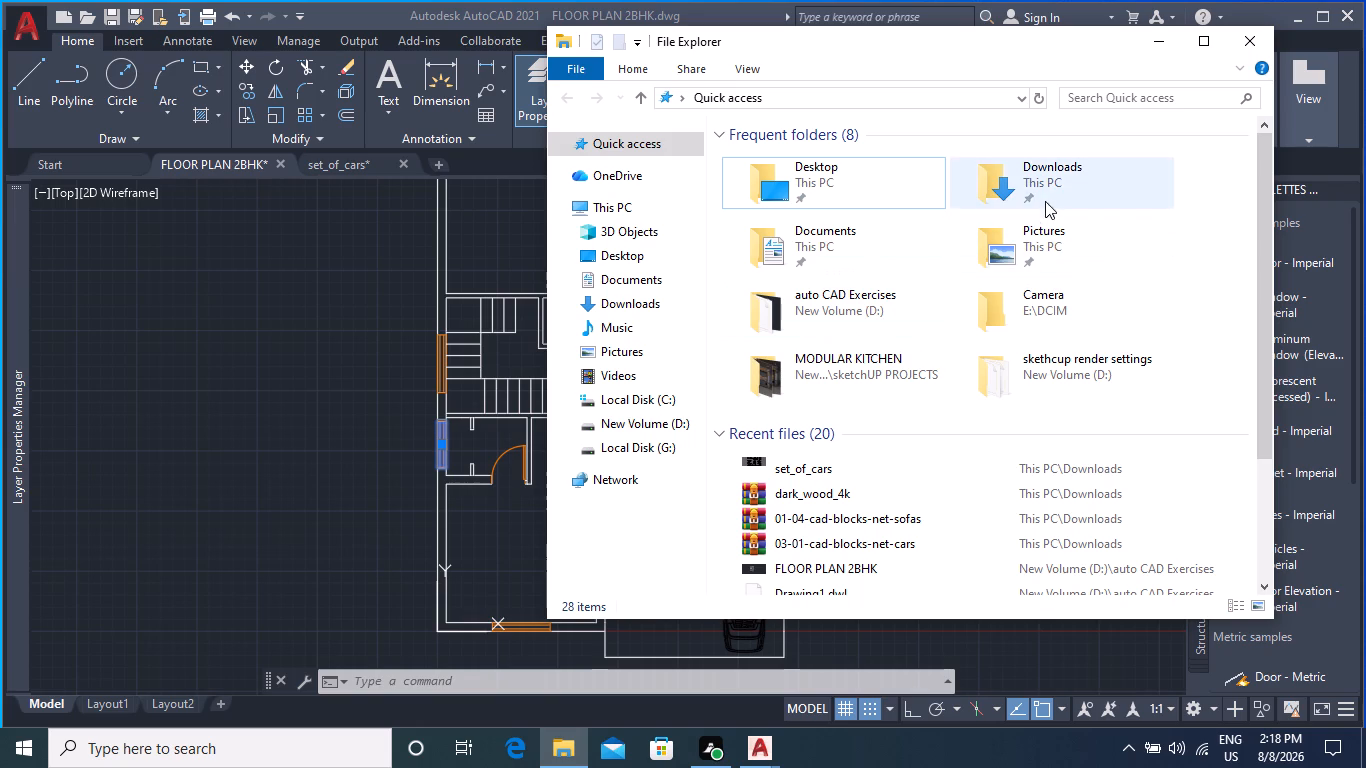
double_click(1043, 181)
scroll(829, 309, down, 1)
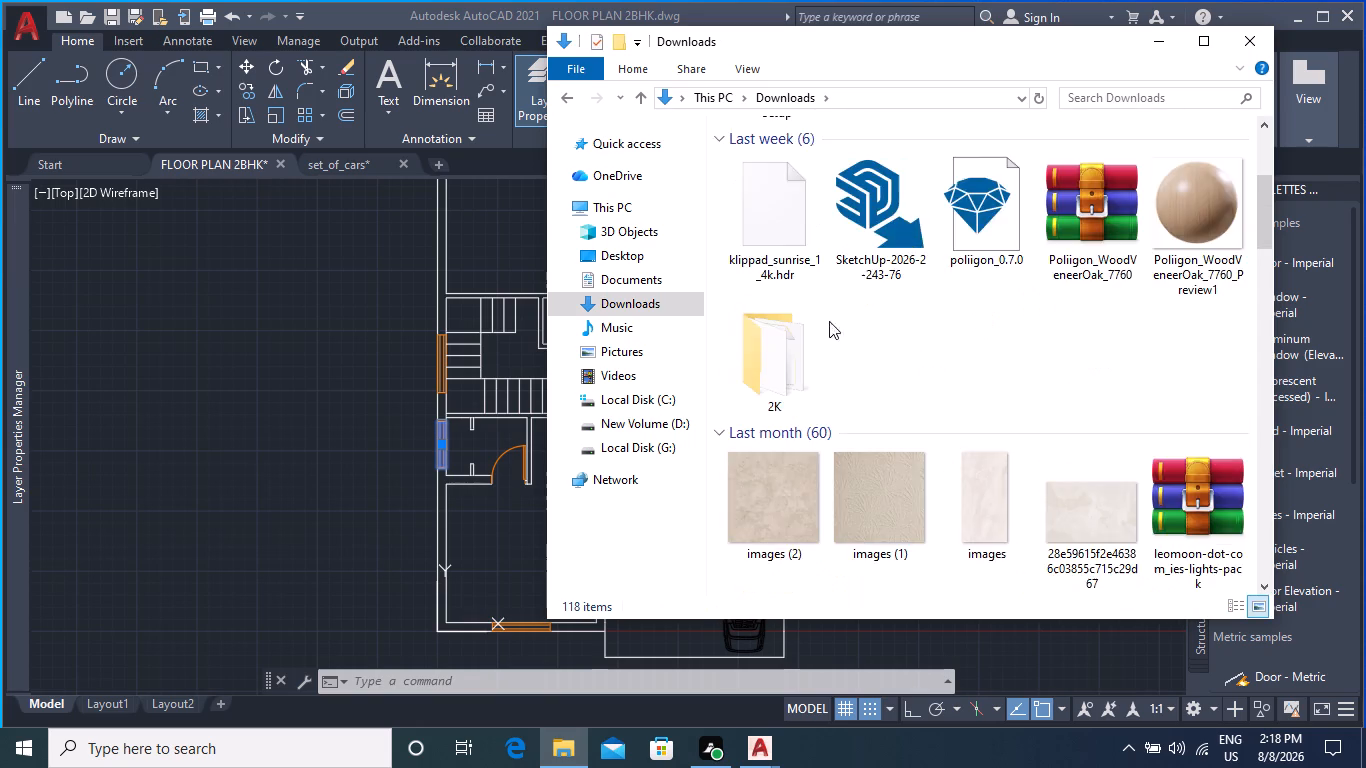
scroll(829, 321, down, 1)
scroll(849, 399, down, 3)
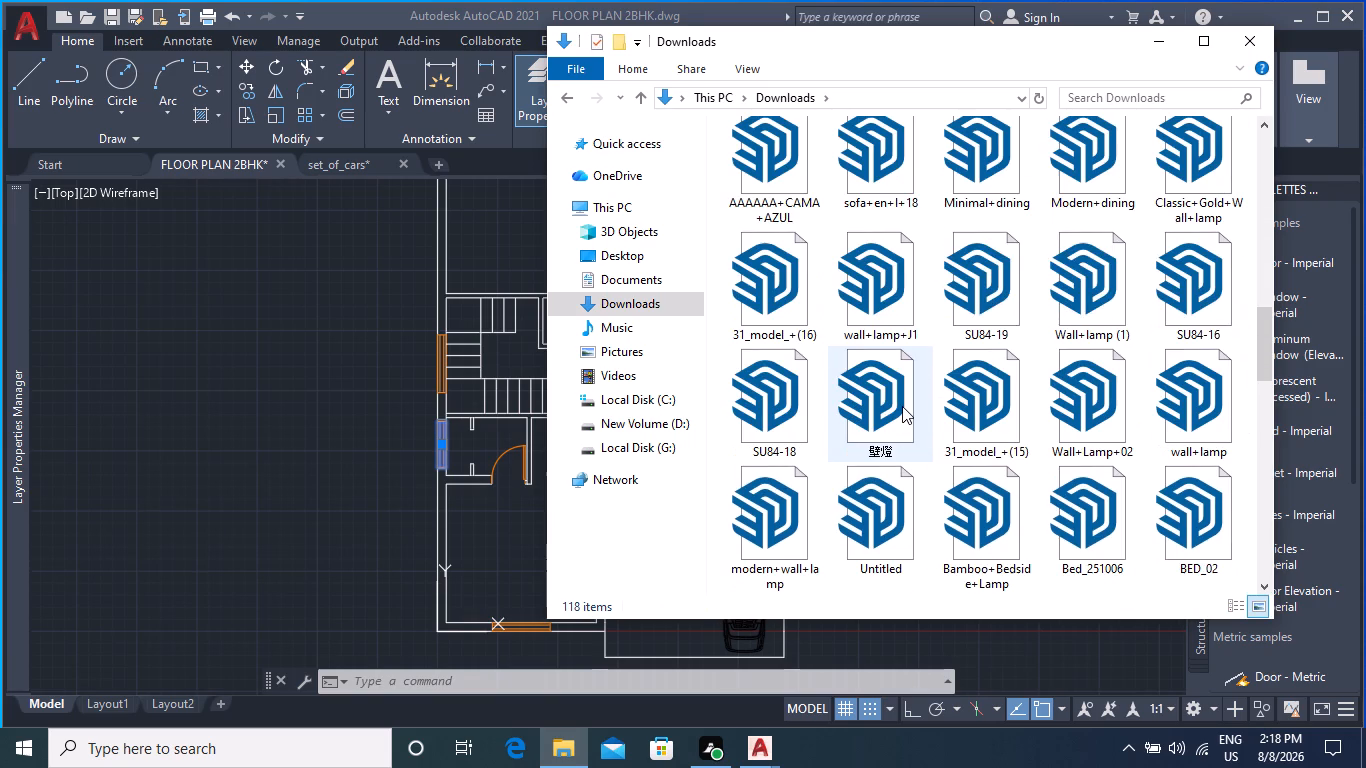
scroll(906, 366, down, 3)
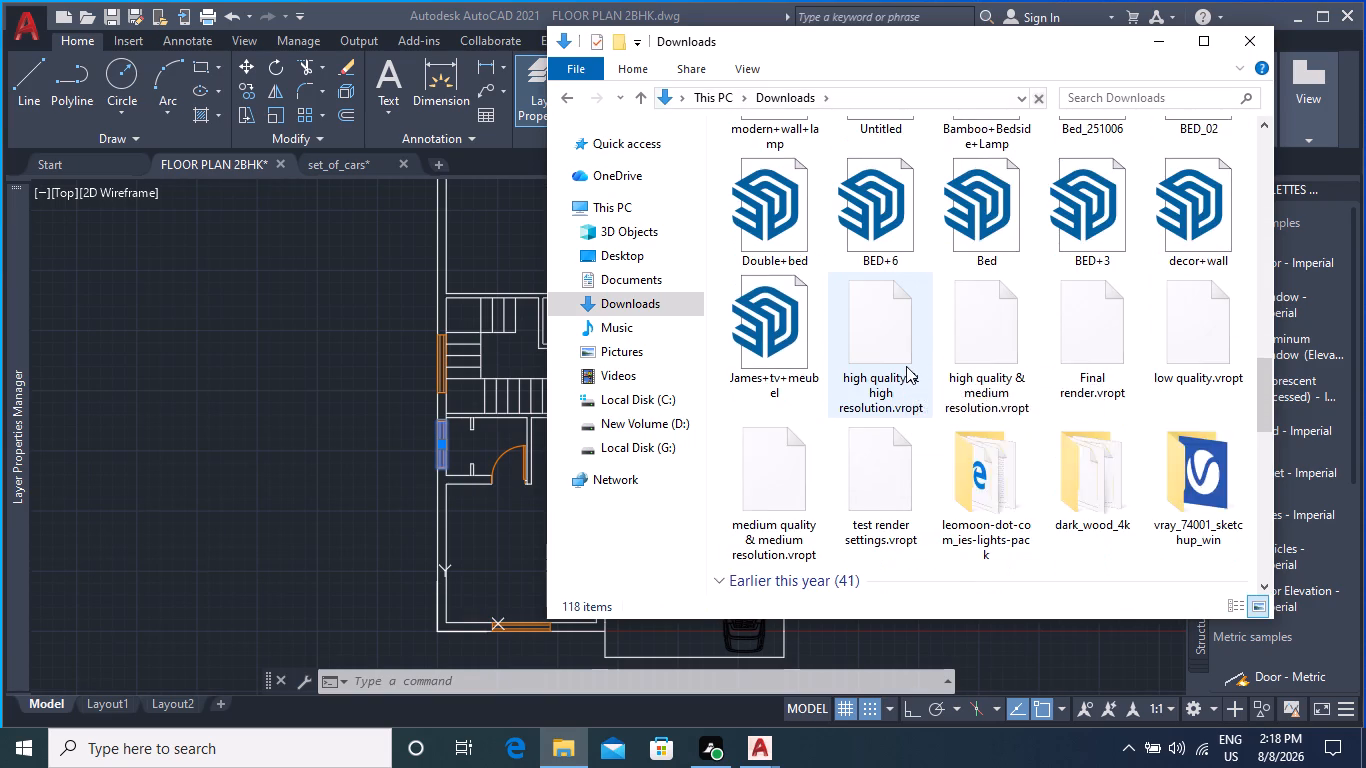
scroll(906, 366, down, 2)
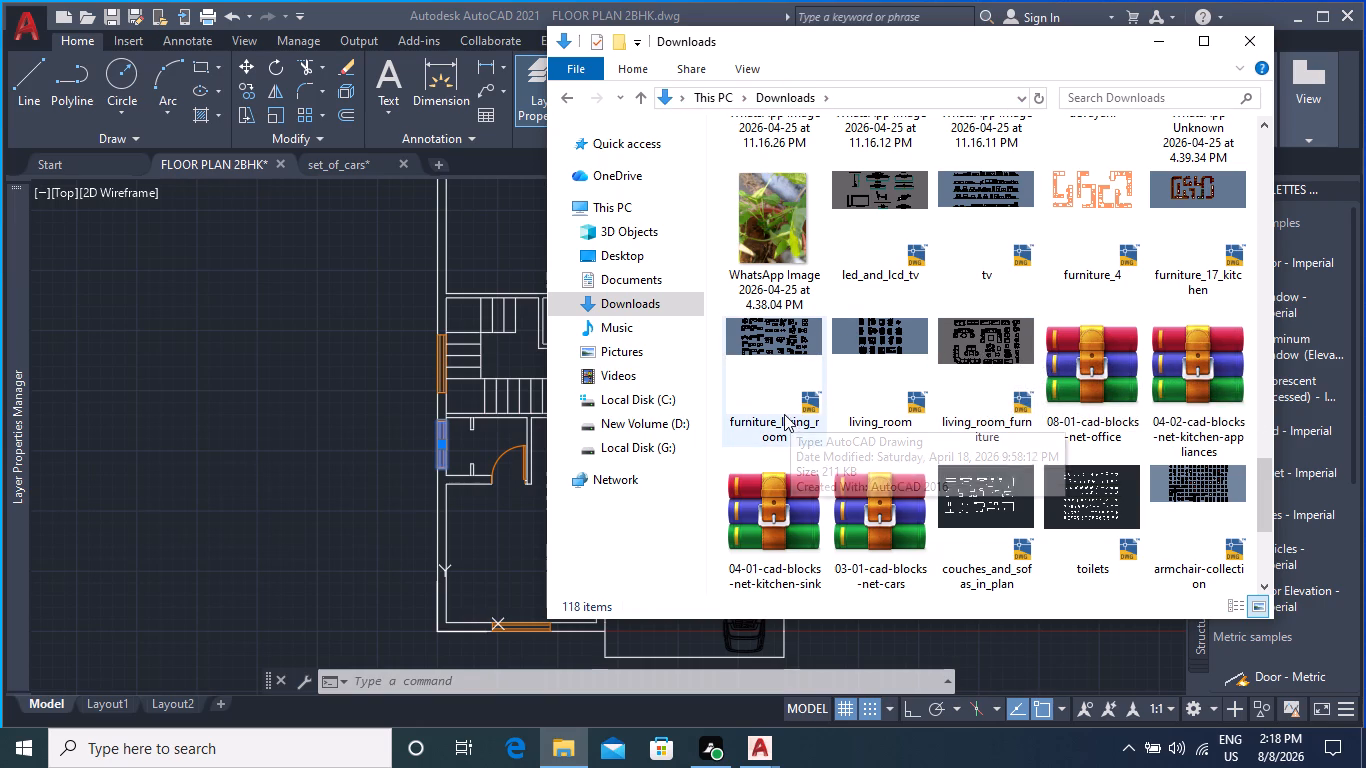
click(761, 373)
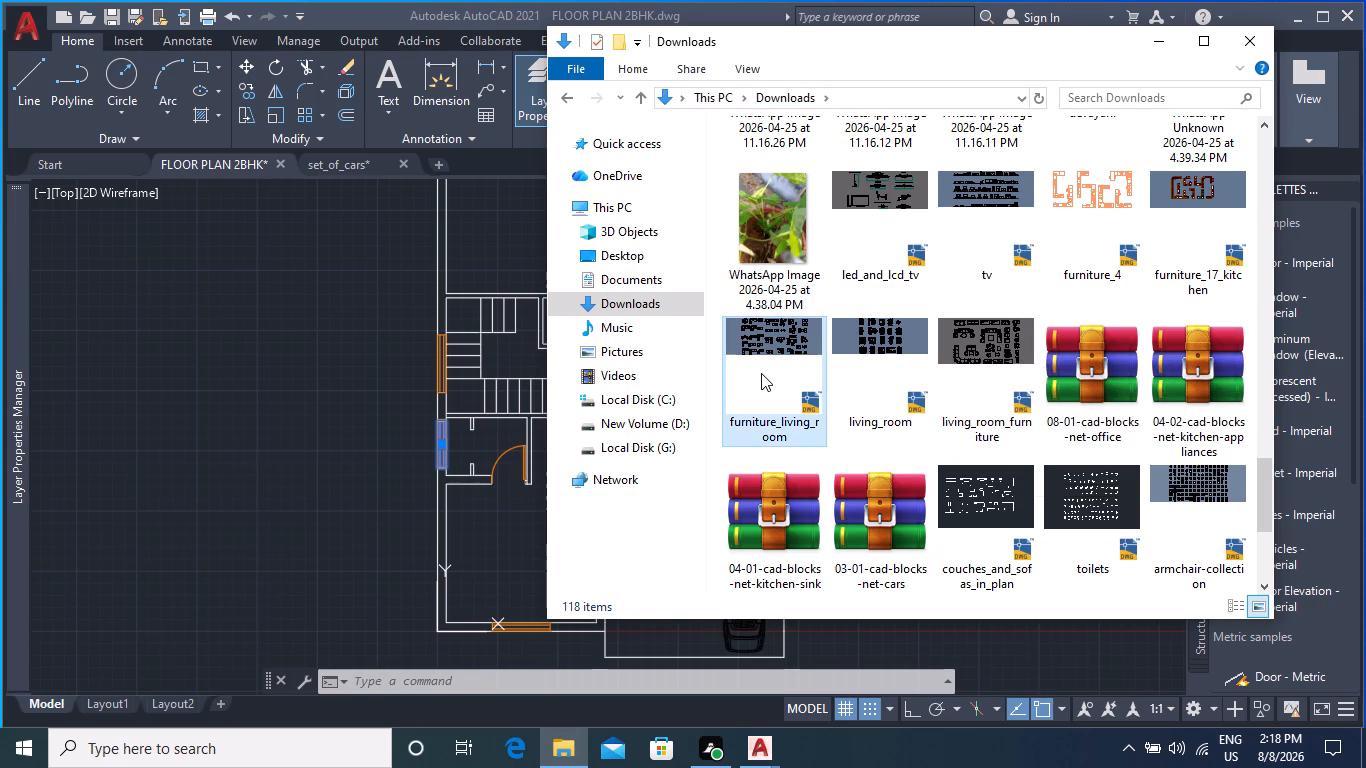
double_click(785, 395)
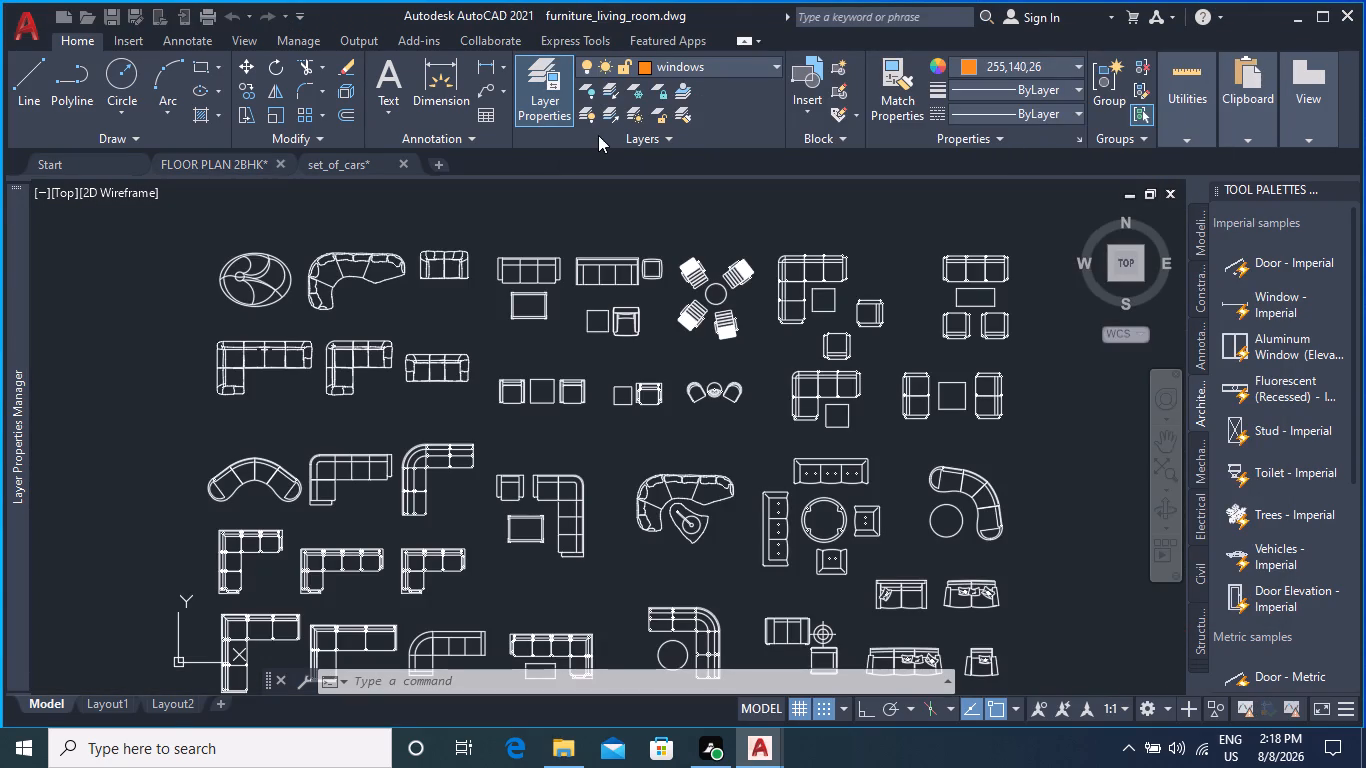
Copy the three-seat sofa block and the L-shaped sofa set with armchair and table from the living room furniture drawing.
scroll(642, 300, down, 2)
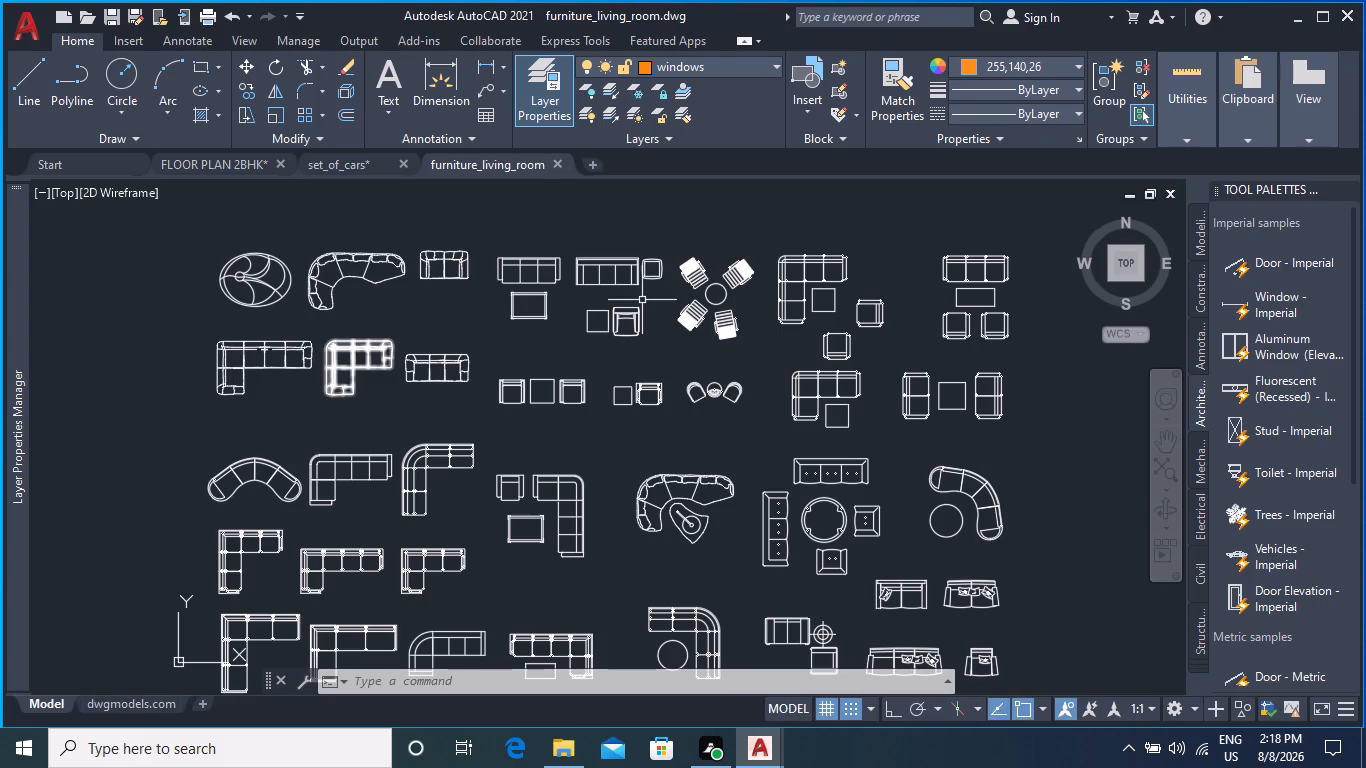
scroll(656, 332, down, 8)
scroll(710, 335, up, 3)
scroll(624, 362, up, 3)
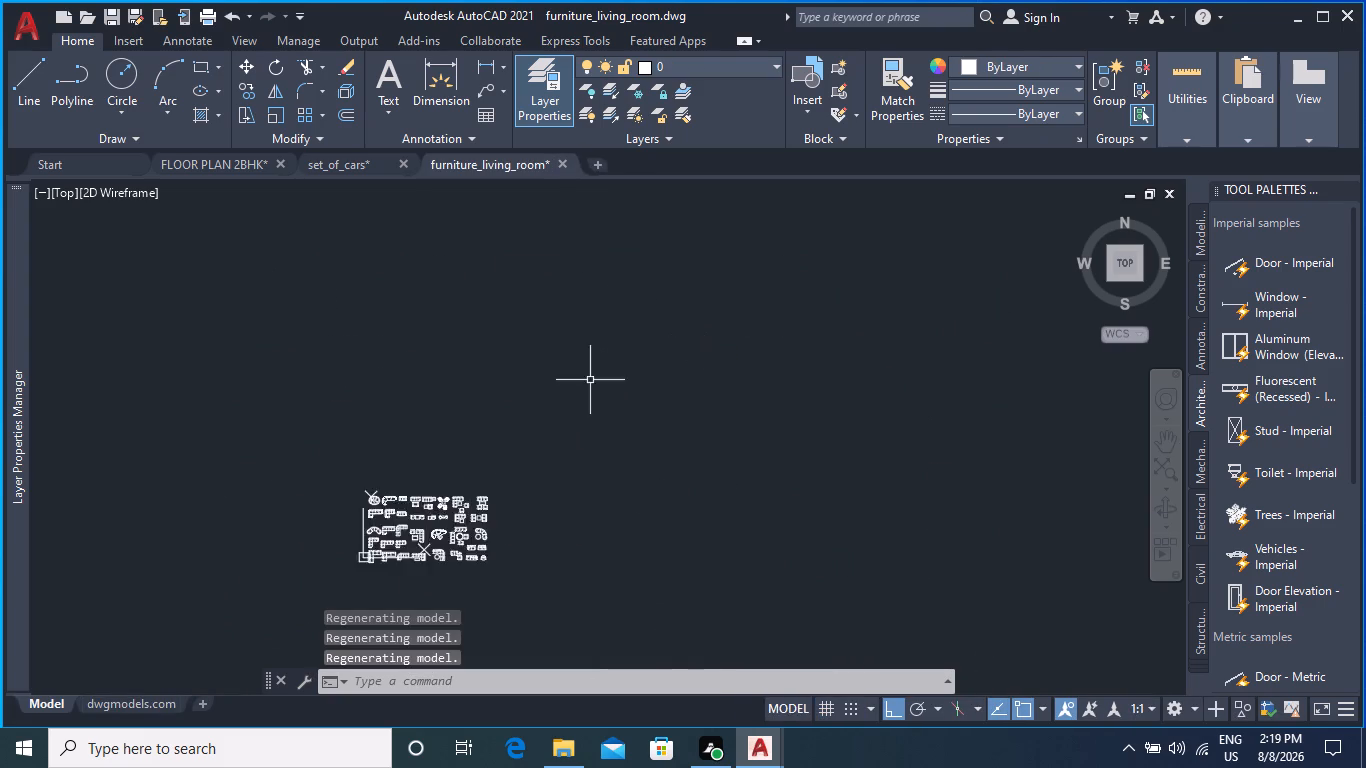
middle_drag(496, 432, 788, 312)
scroll(704, 376, up, 3)
middle_drag(629, 431, 776, 272)
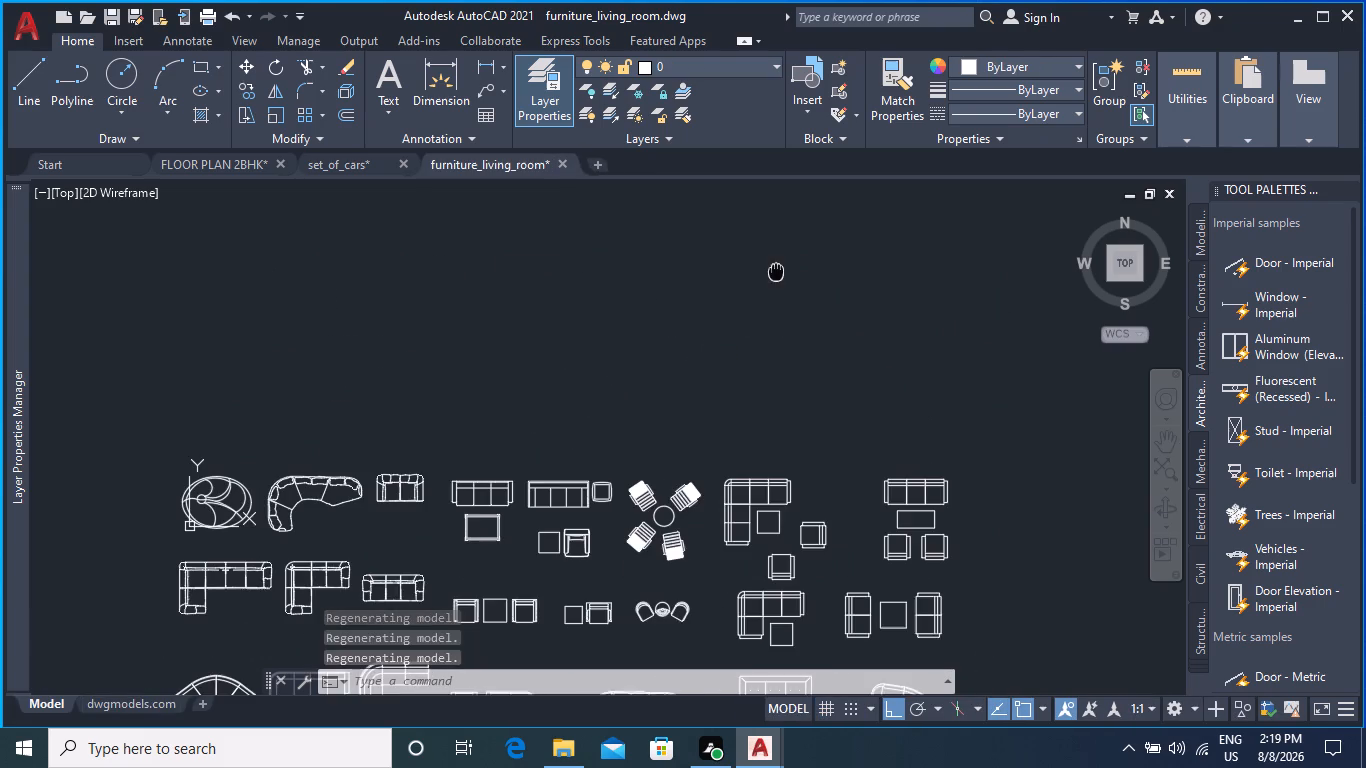
middle_drag(740, 396, 777, 236)
middle_drag(721, 470, 739, 380)
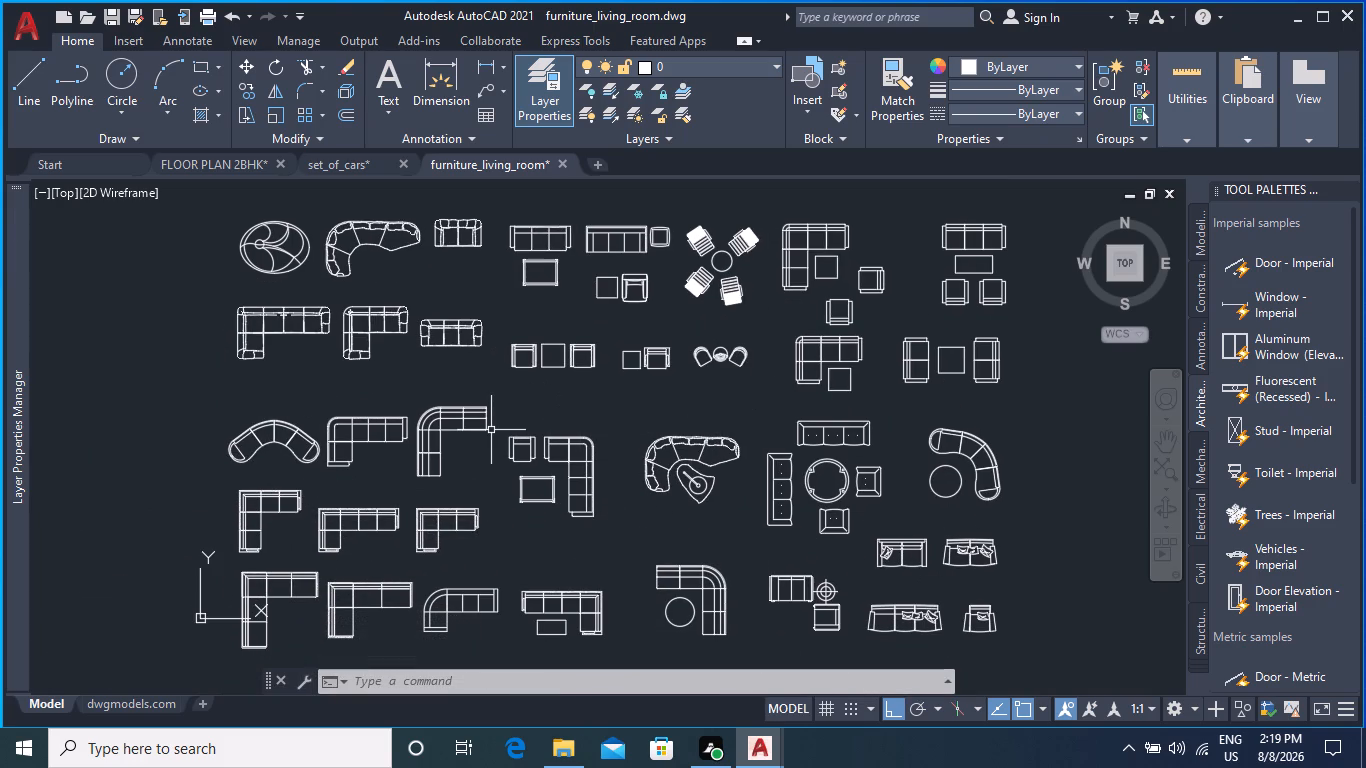
middle_drag(614, 451, 586, 420)
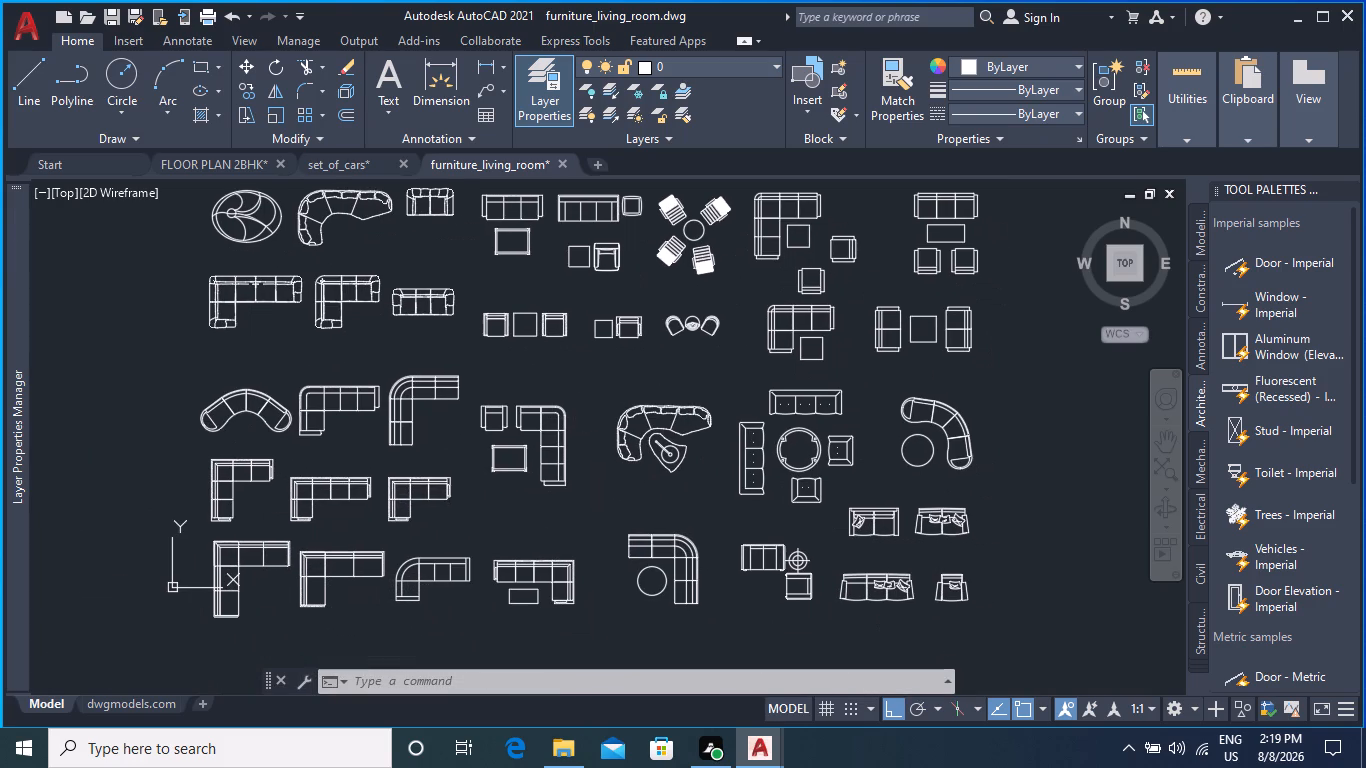
click(413, 305)
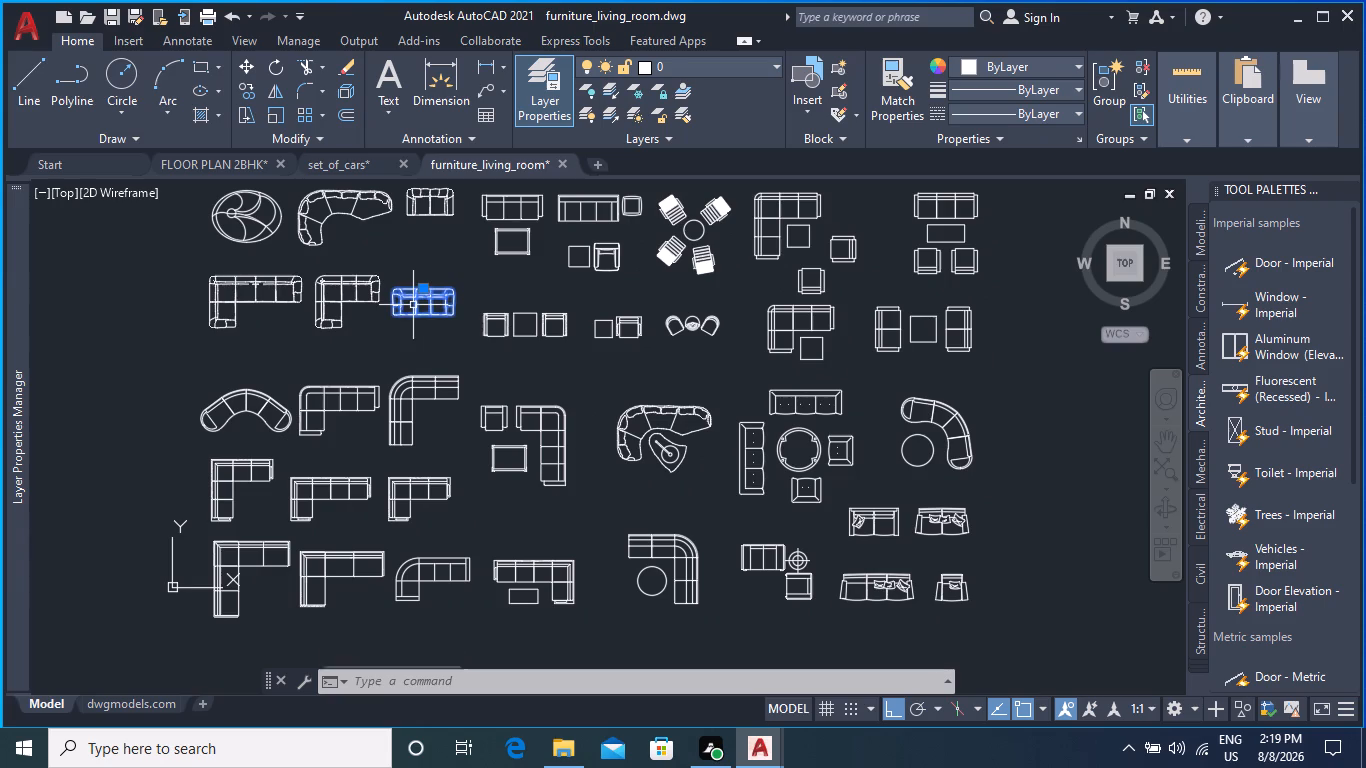
click(559, 464)
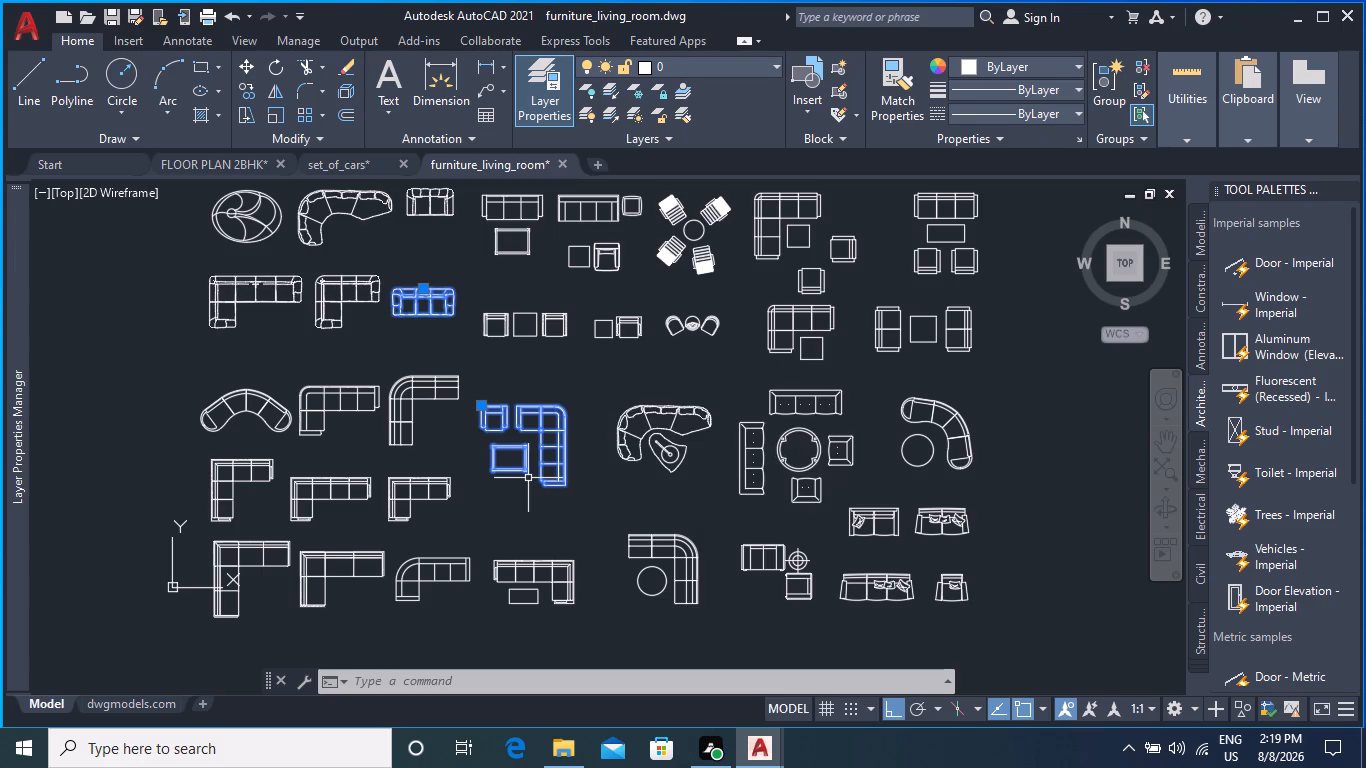
key(ctrl+c)
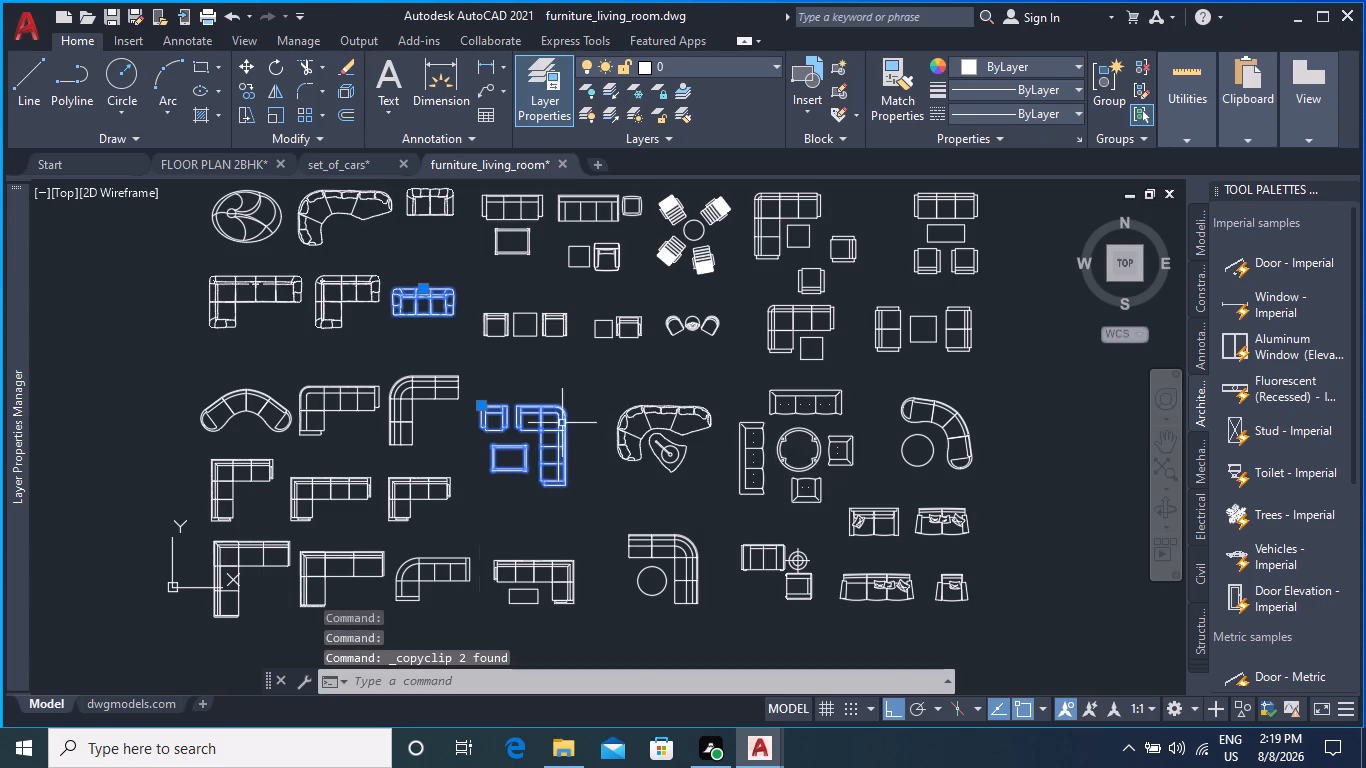
middle_drag(577, 377, 557, 453)
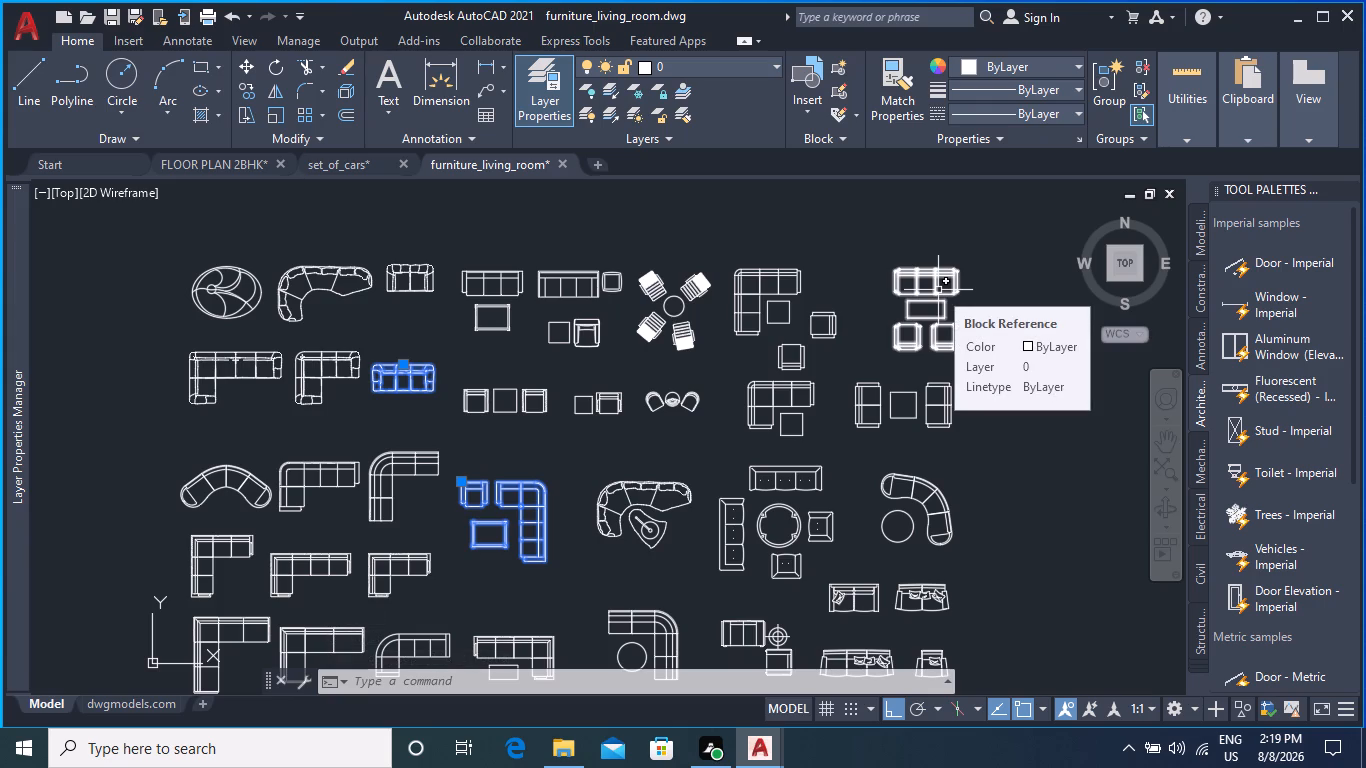
Paste the copied sofa blocks into the FLOOR PLAN 2BHK drawing, in the empty area beside the house plan.
click(200, 157)
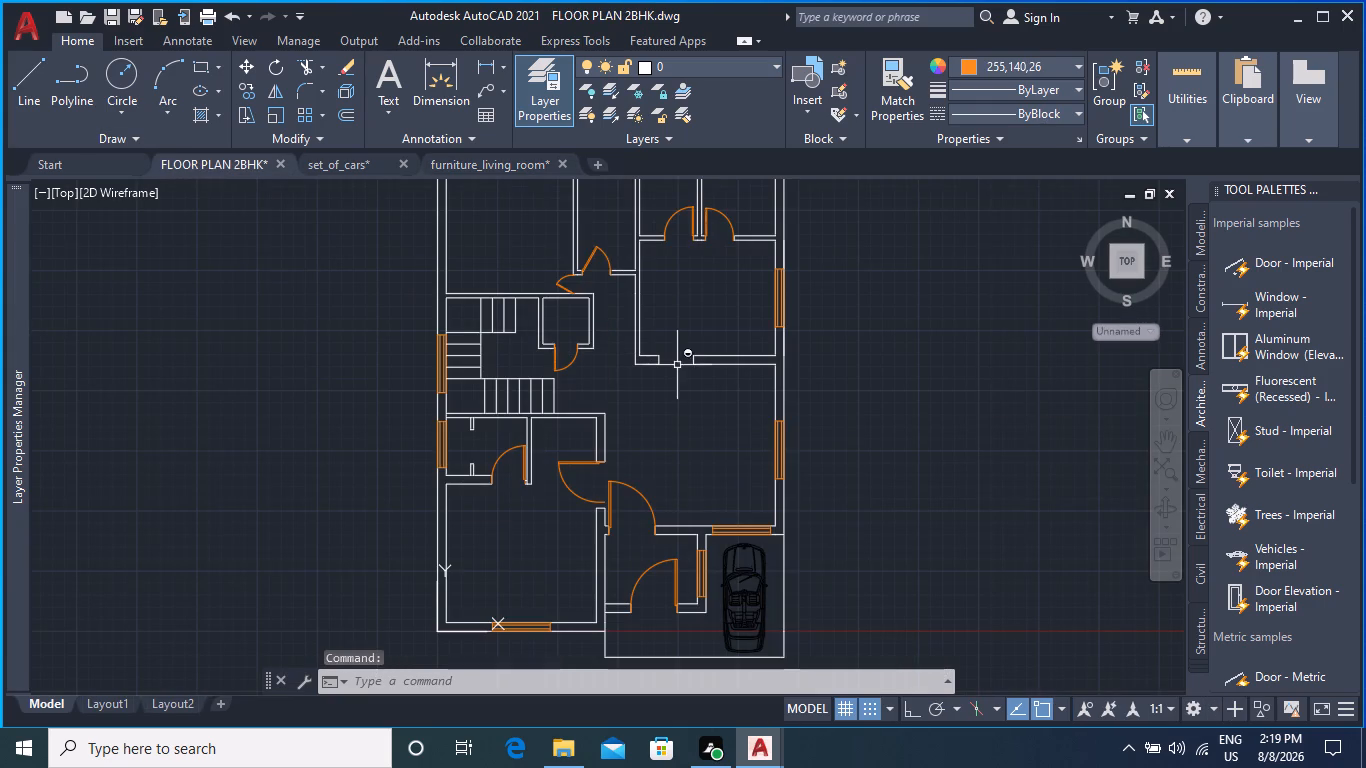
middle_drag(895, 389, 647, 389)
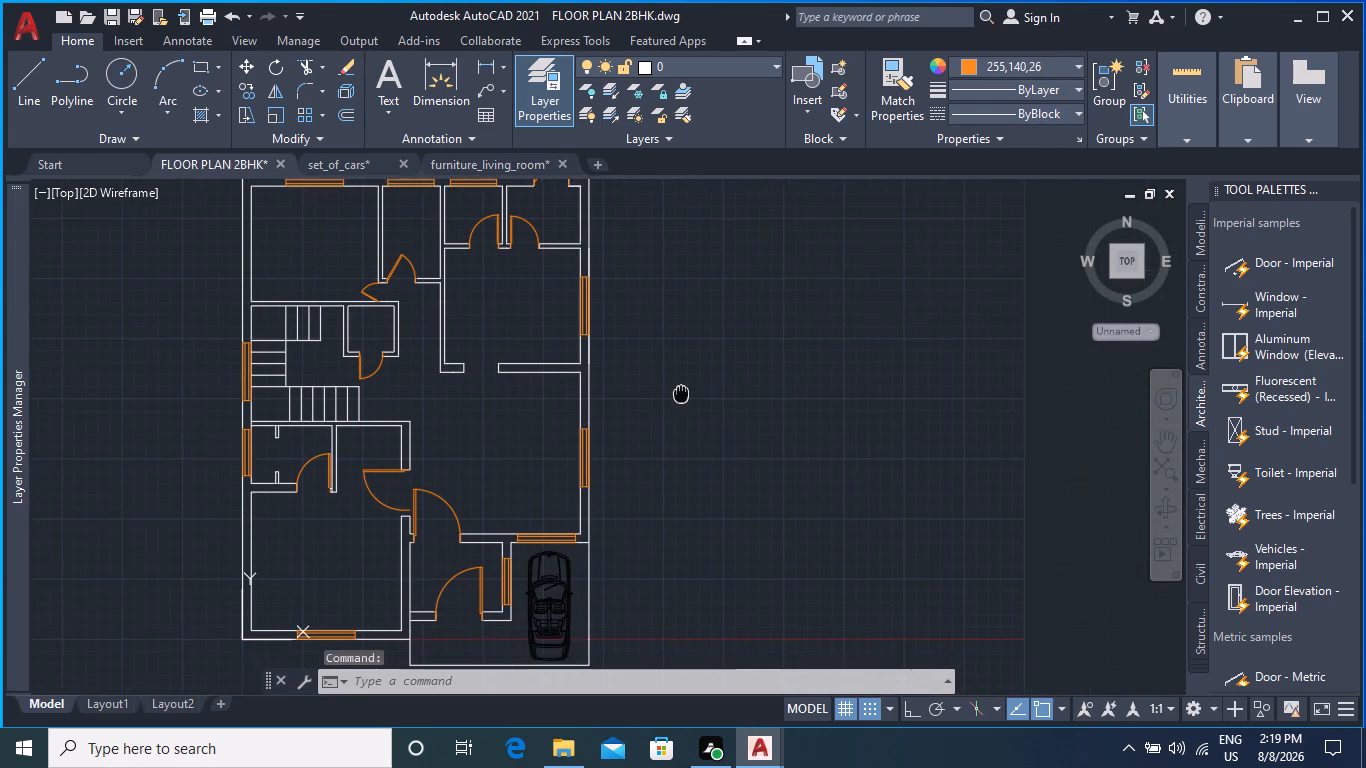
right_click(675, 381)
click(696, 454)
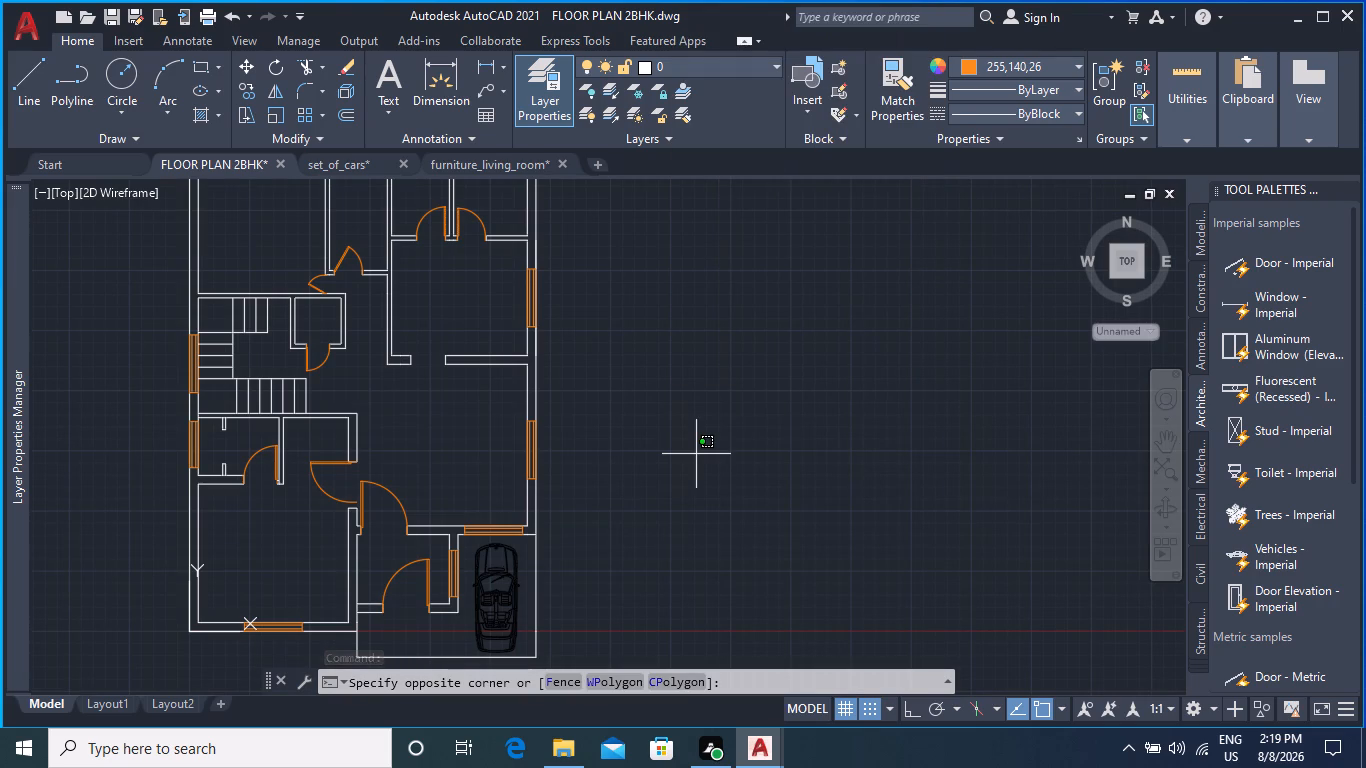
key(ctrl+v)
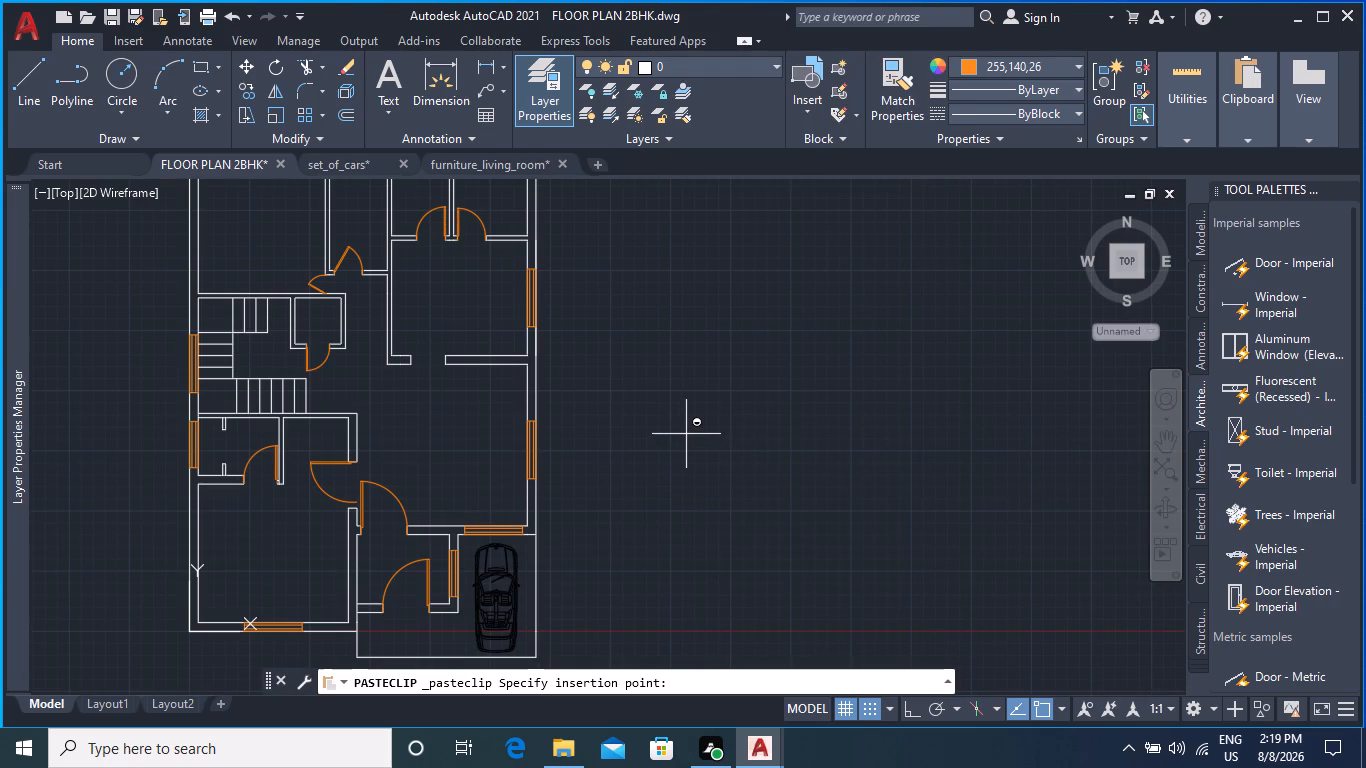
scroll(690, 439, up, 10)
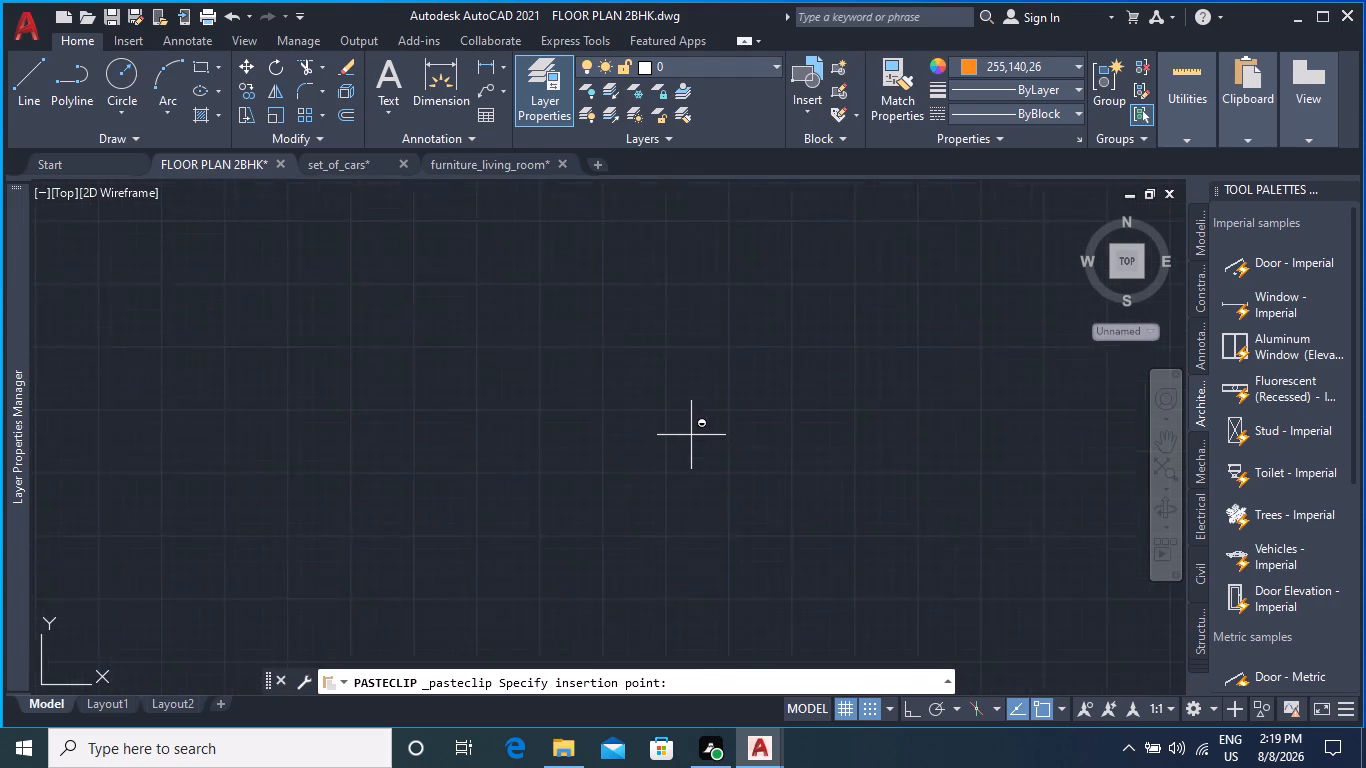
scroll(690, 439, up, 11)
scroll(690, 439, down, 8)
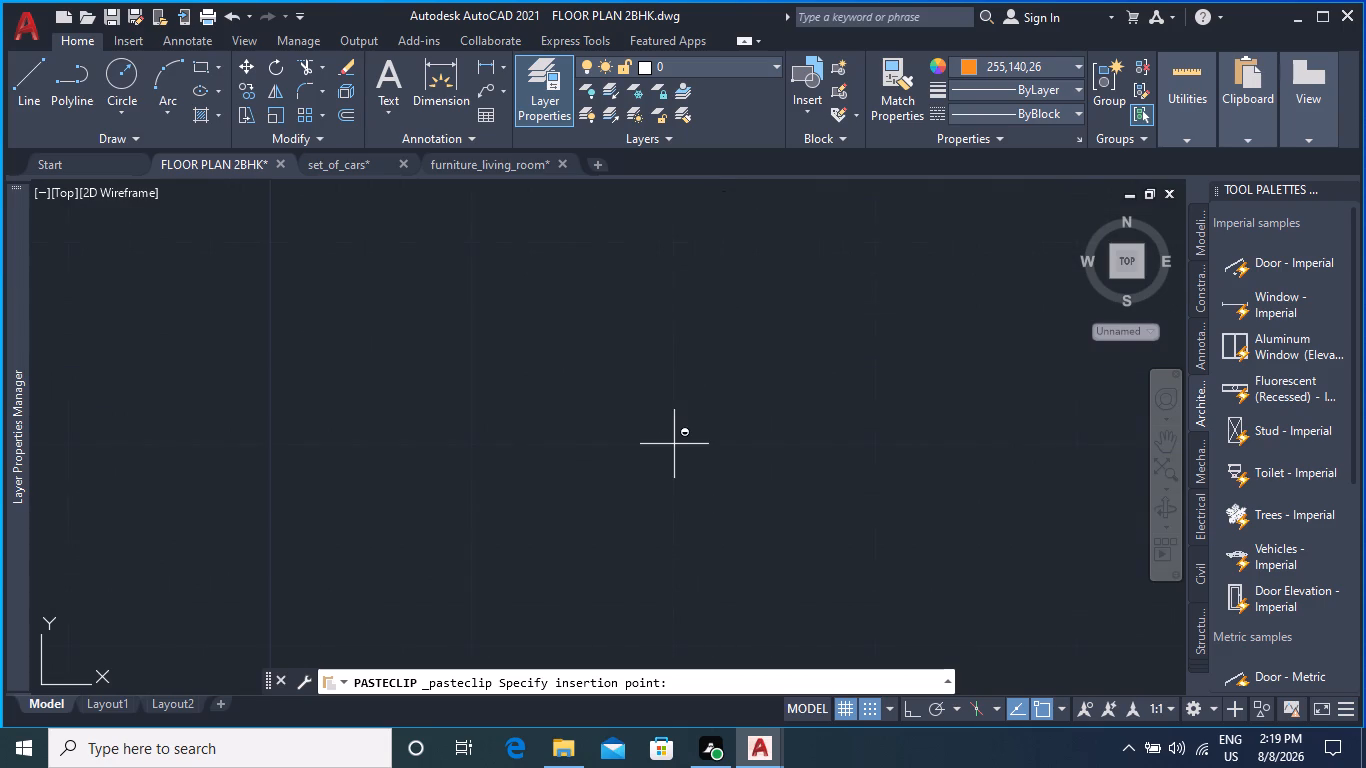
scroll(642, 517, down, 20)
scroll(642, 517, down, 3)
scroll(642, 516, up, 1)
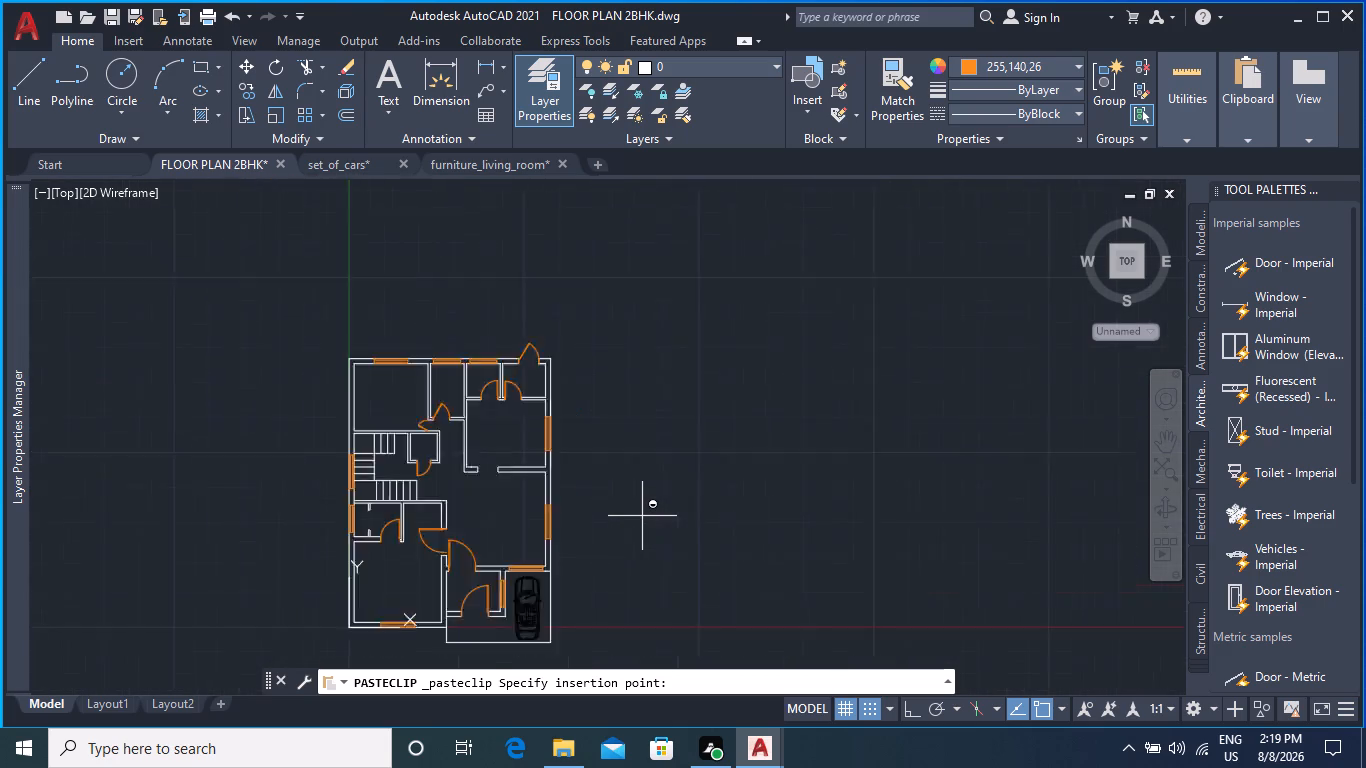
scroll(642, 516, up, 4)
click(642, 516)
scroll(648, 532, up, 3)
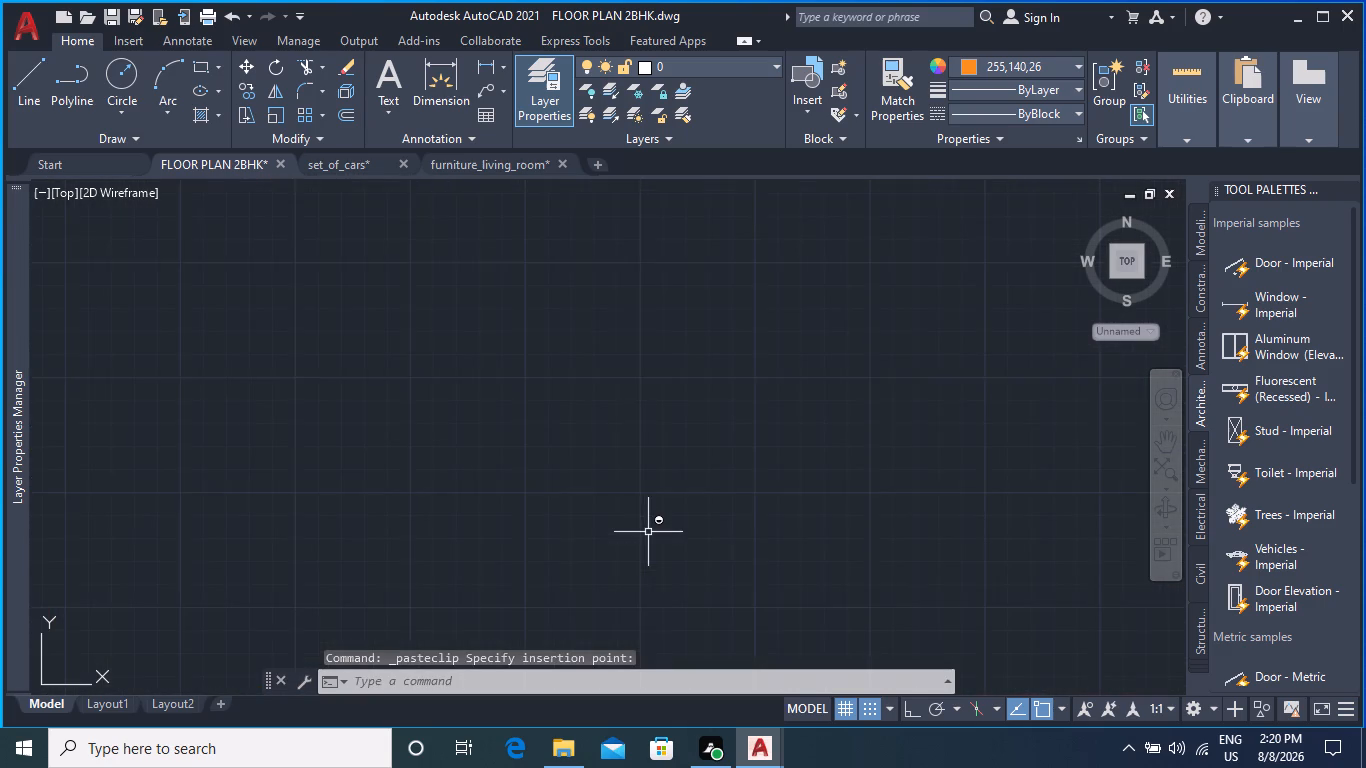
scroll(647, 535, up, 6)
scroll(649, 536, down, 10)
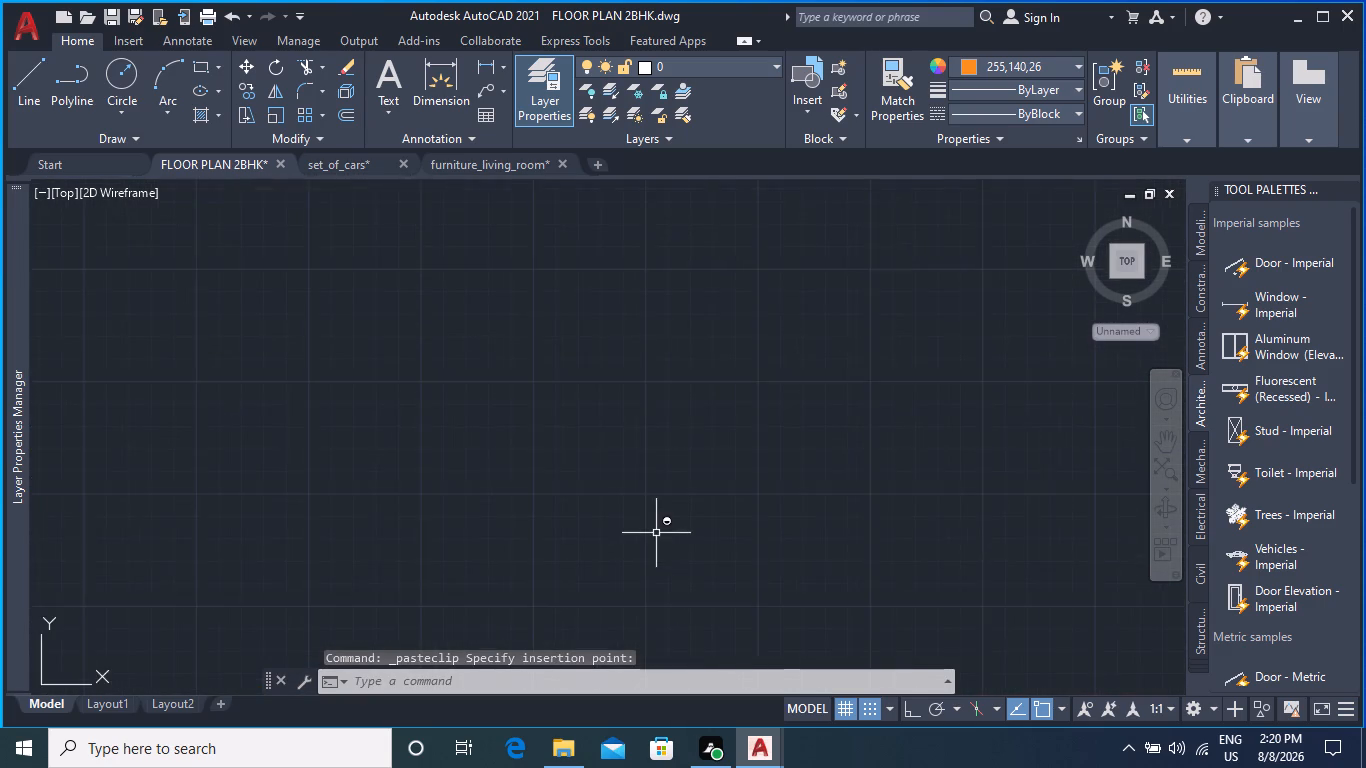
scroll(656, 533, down, 5)
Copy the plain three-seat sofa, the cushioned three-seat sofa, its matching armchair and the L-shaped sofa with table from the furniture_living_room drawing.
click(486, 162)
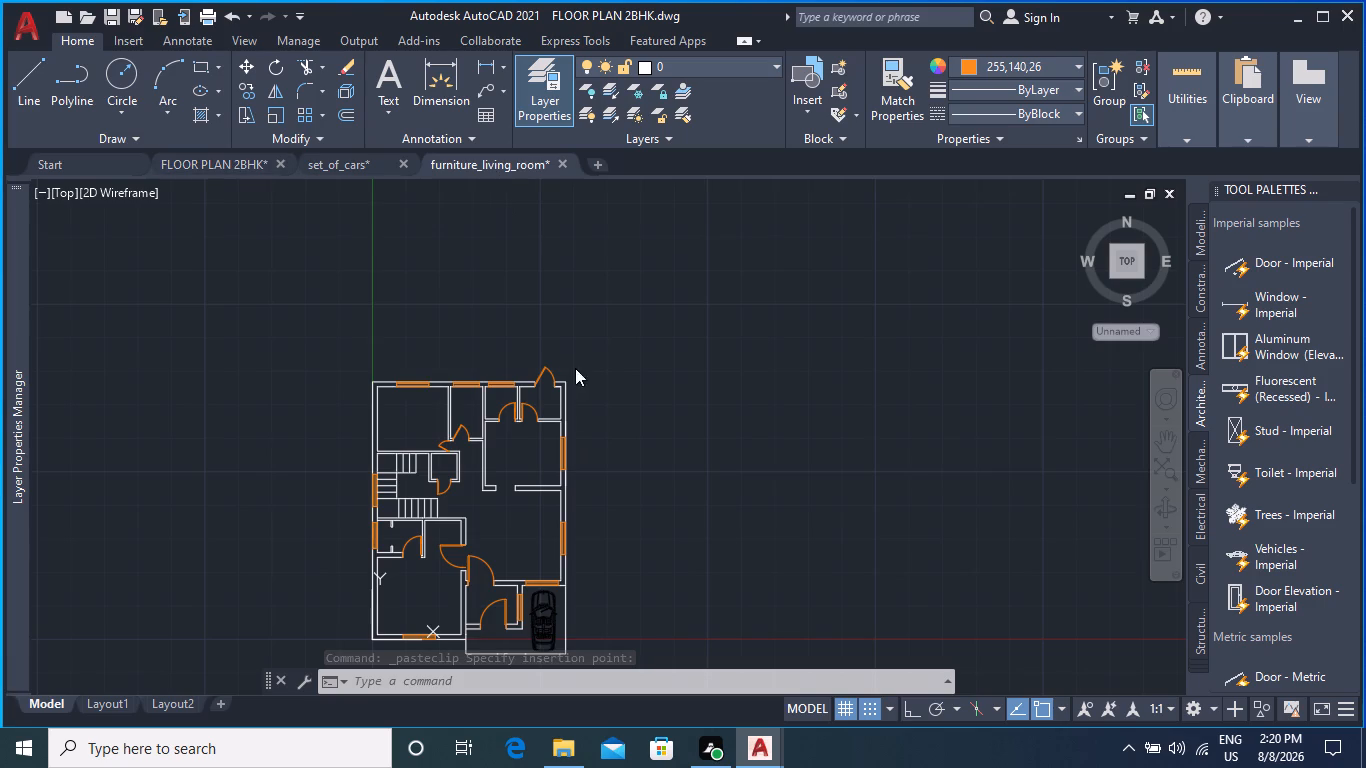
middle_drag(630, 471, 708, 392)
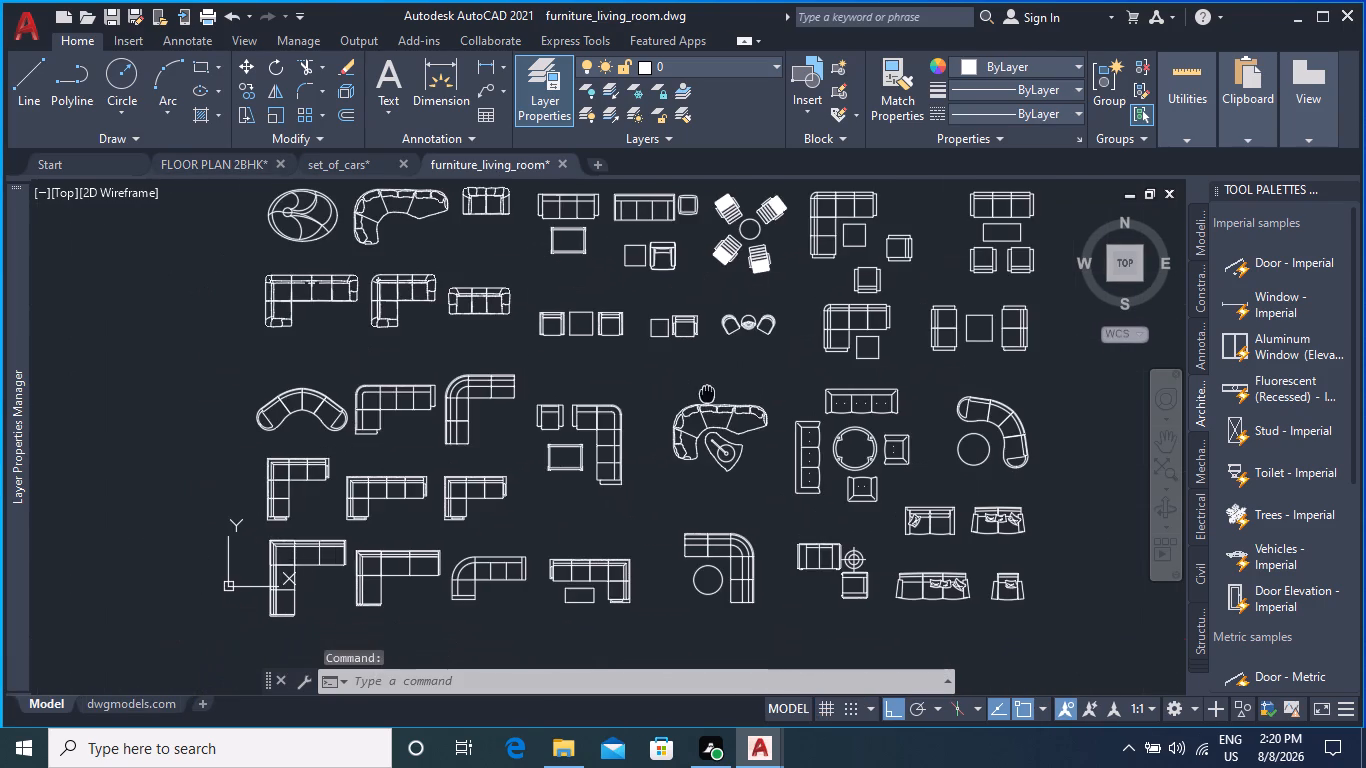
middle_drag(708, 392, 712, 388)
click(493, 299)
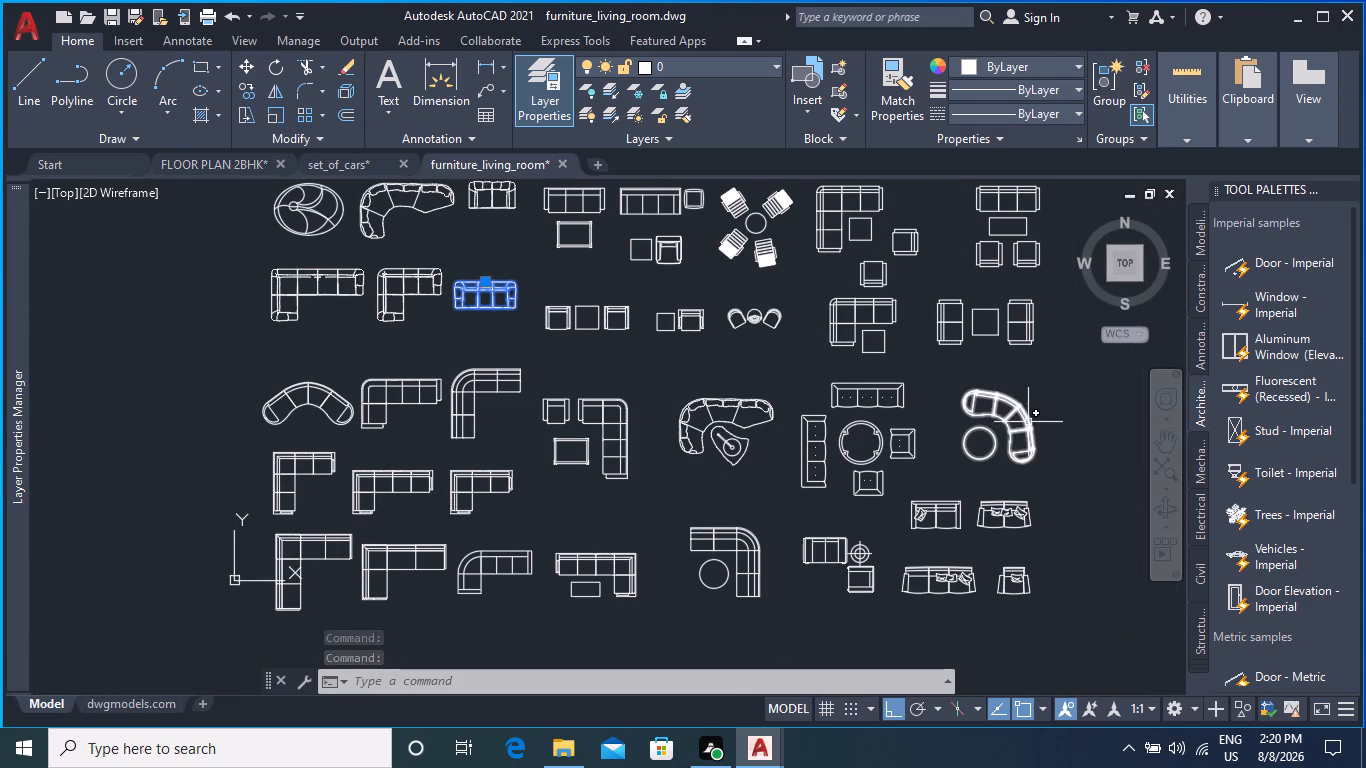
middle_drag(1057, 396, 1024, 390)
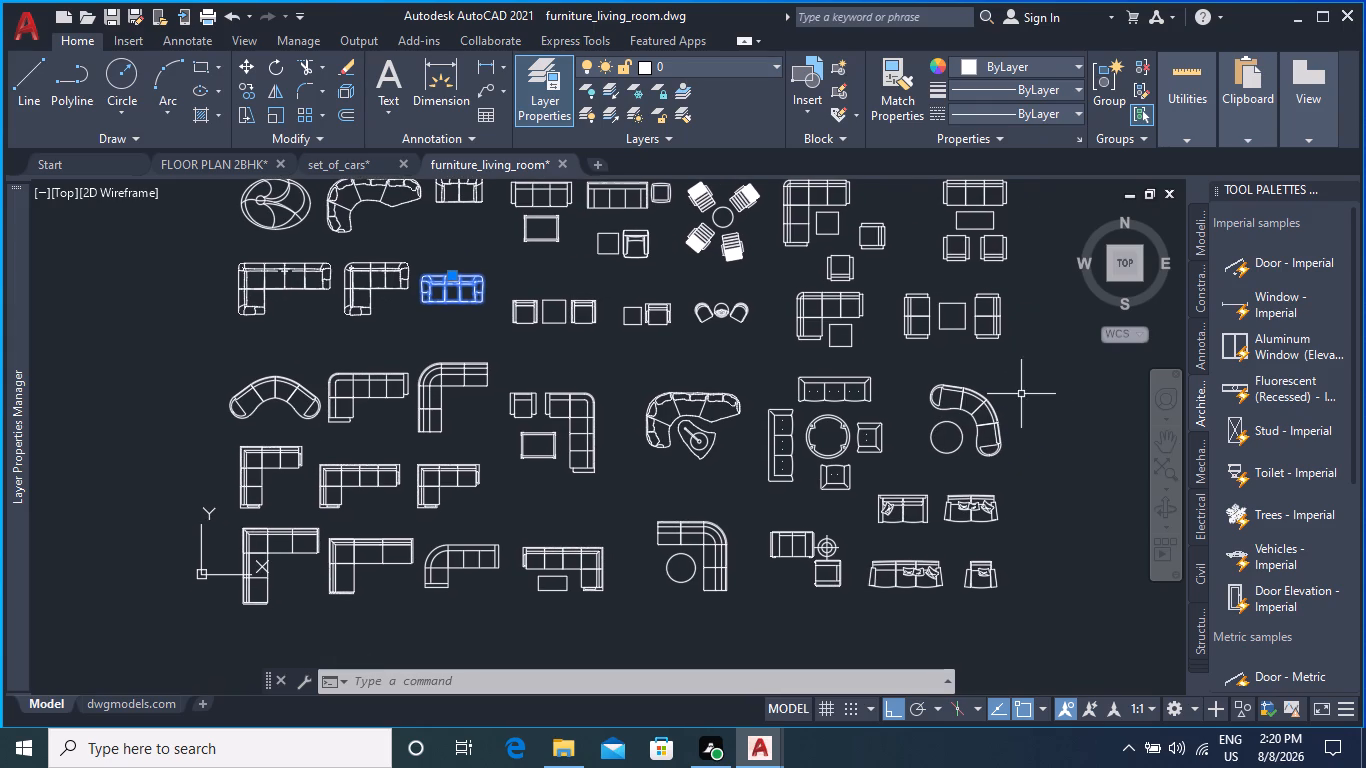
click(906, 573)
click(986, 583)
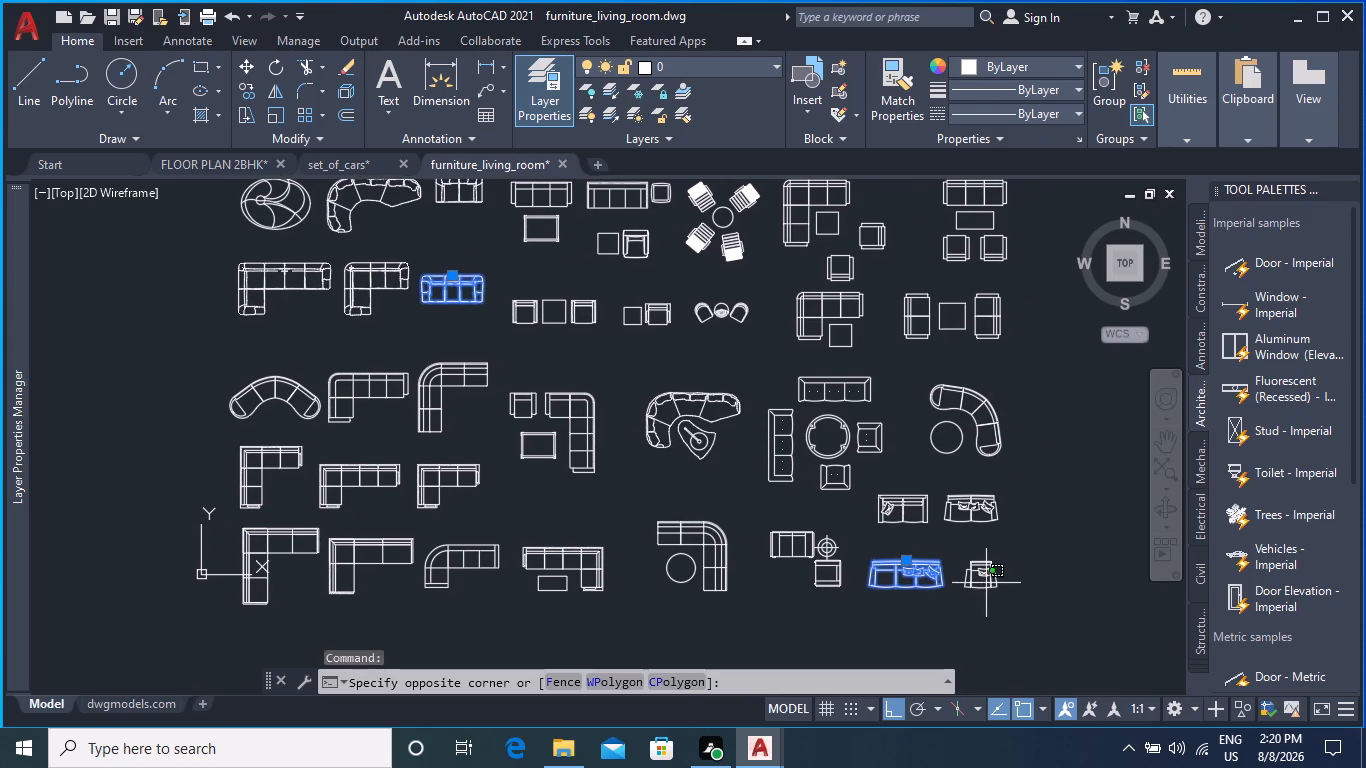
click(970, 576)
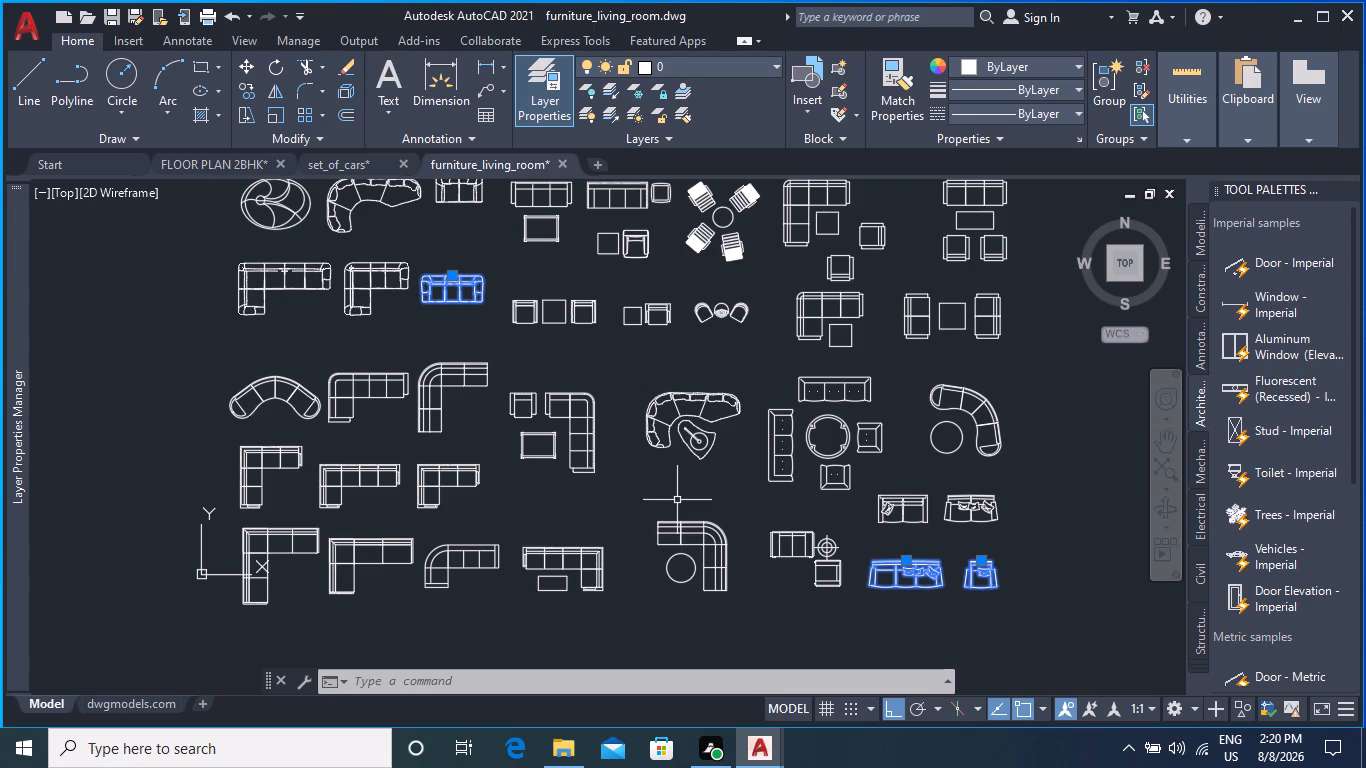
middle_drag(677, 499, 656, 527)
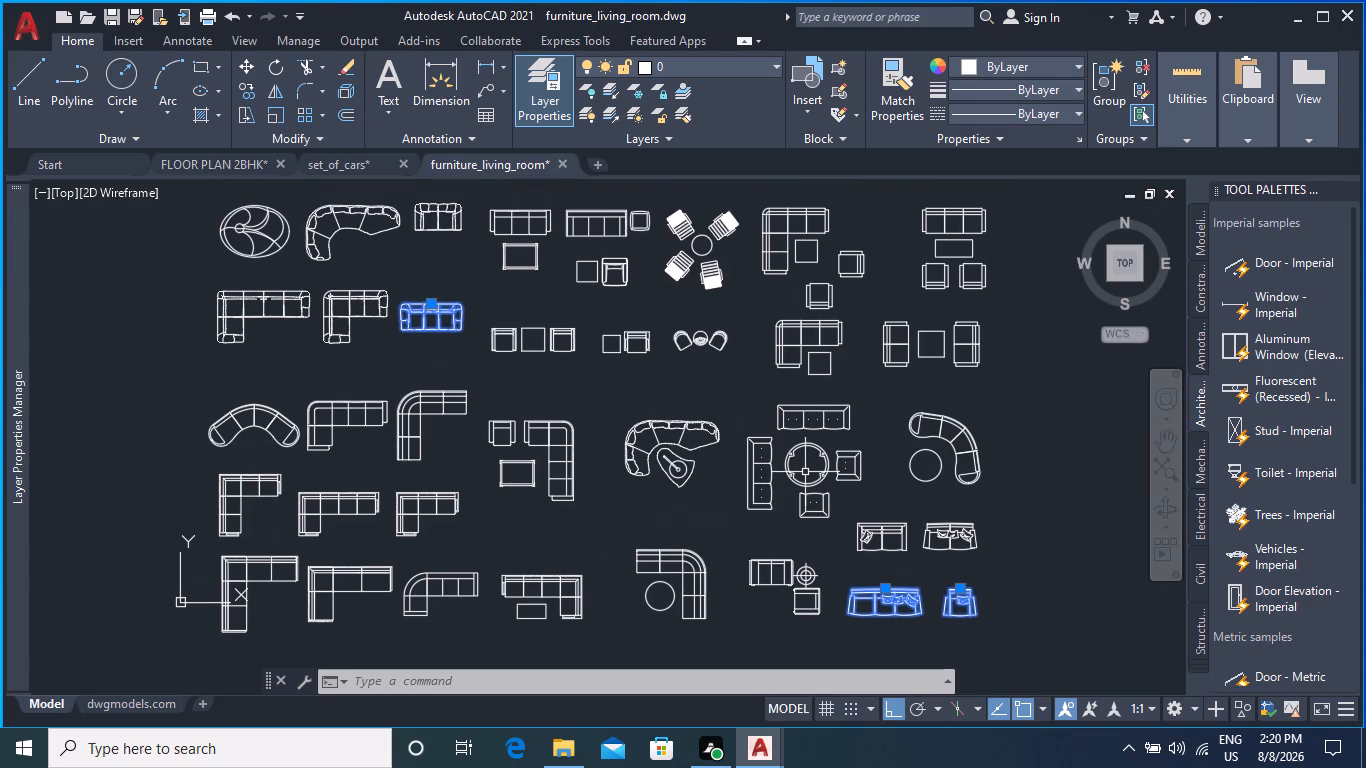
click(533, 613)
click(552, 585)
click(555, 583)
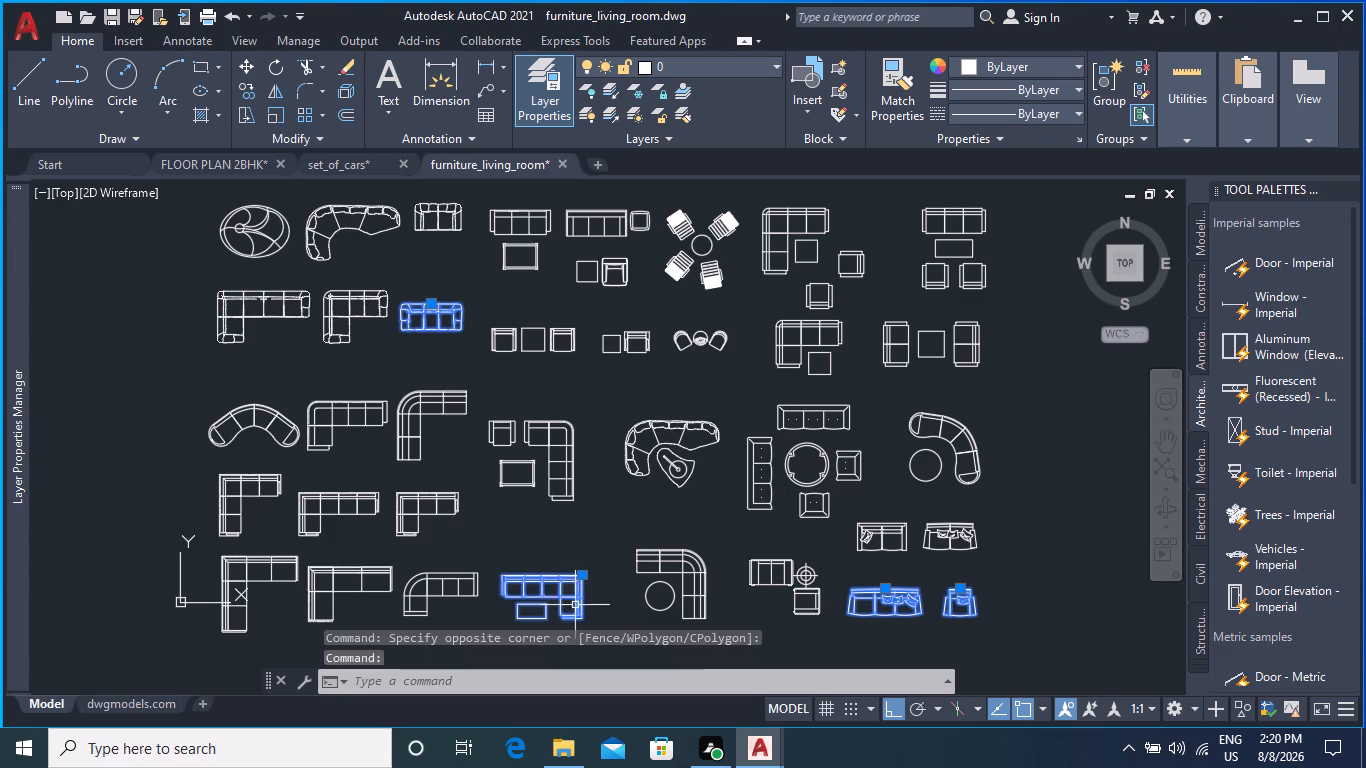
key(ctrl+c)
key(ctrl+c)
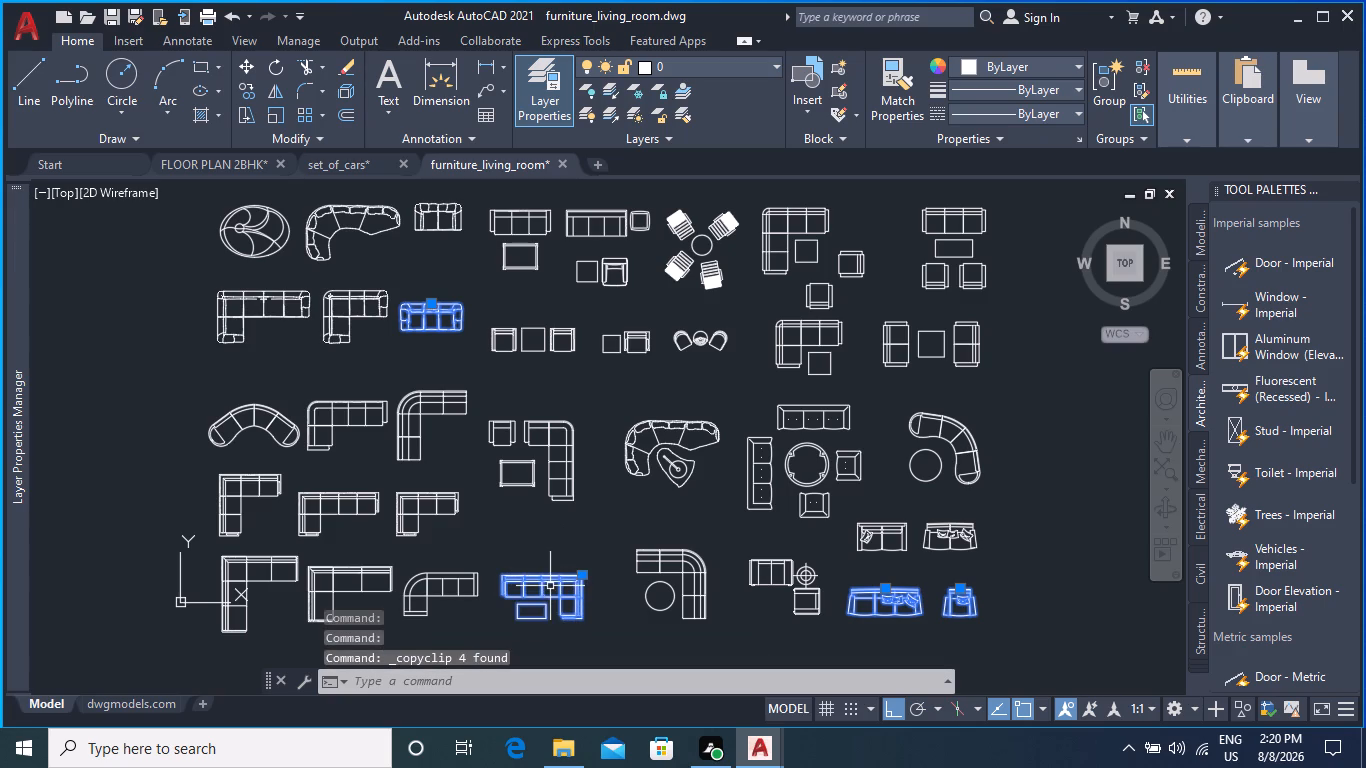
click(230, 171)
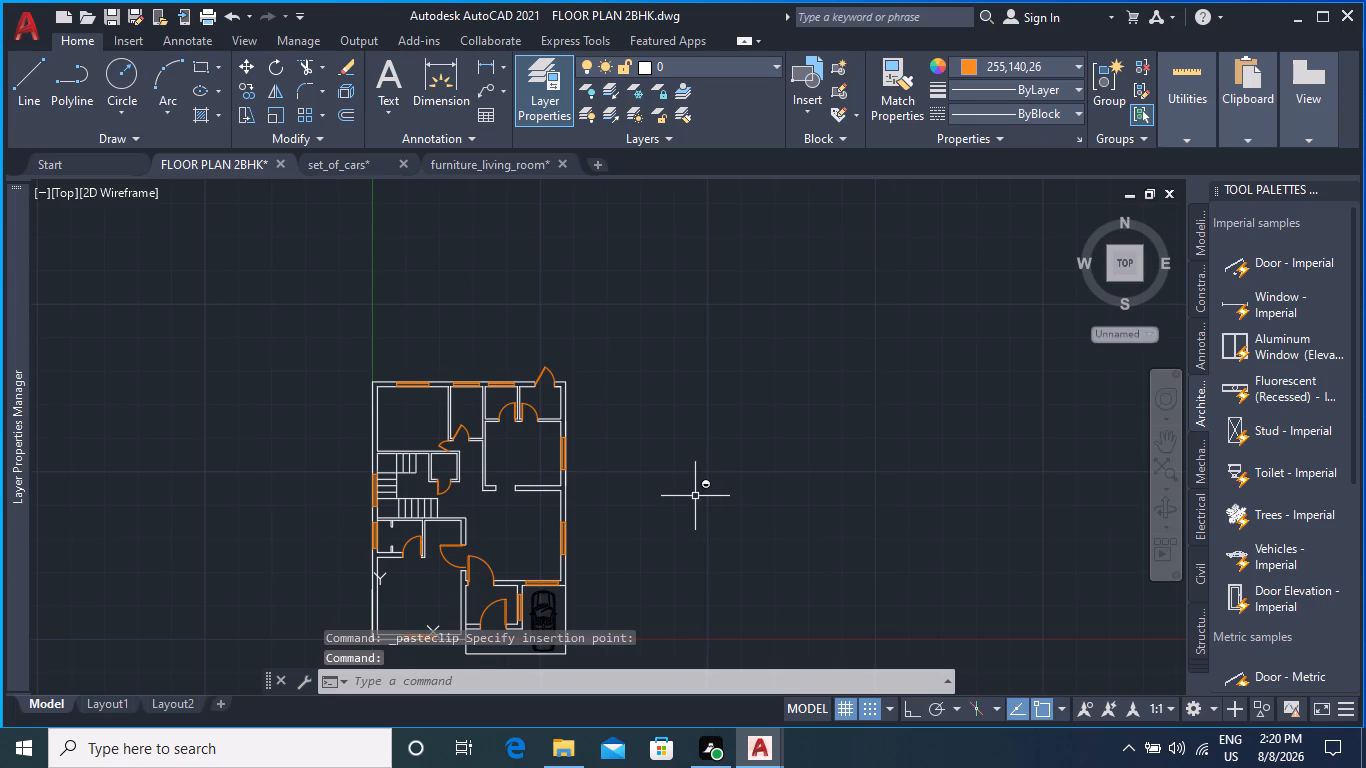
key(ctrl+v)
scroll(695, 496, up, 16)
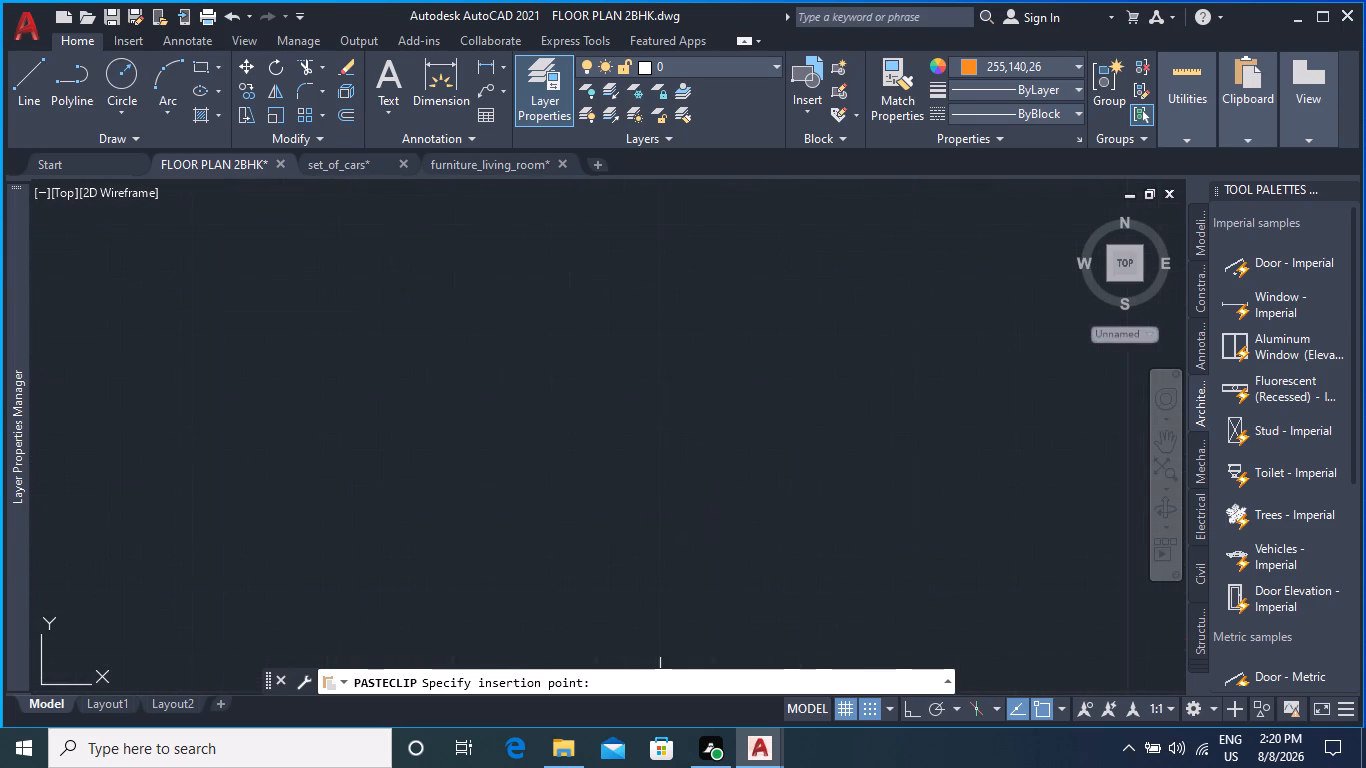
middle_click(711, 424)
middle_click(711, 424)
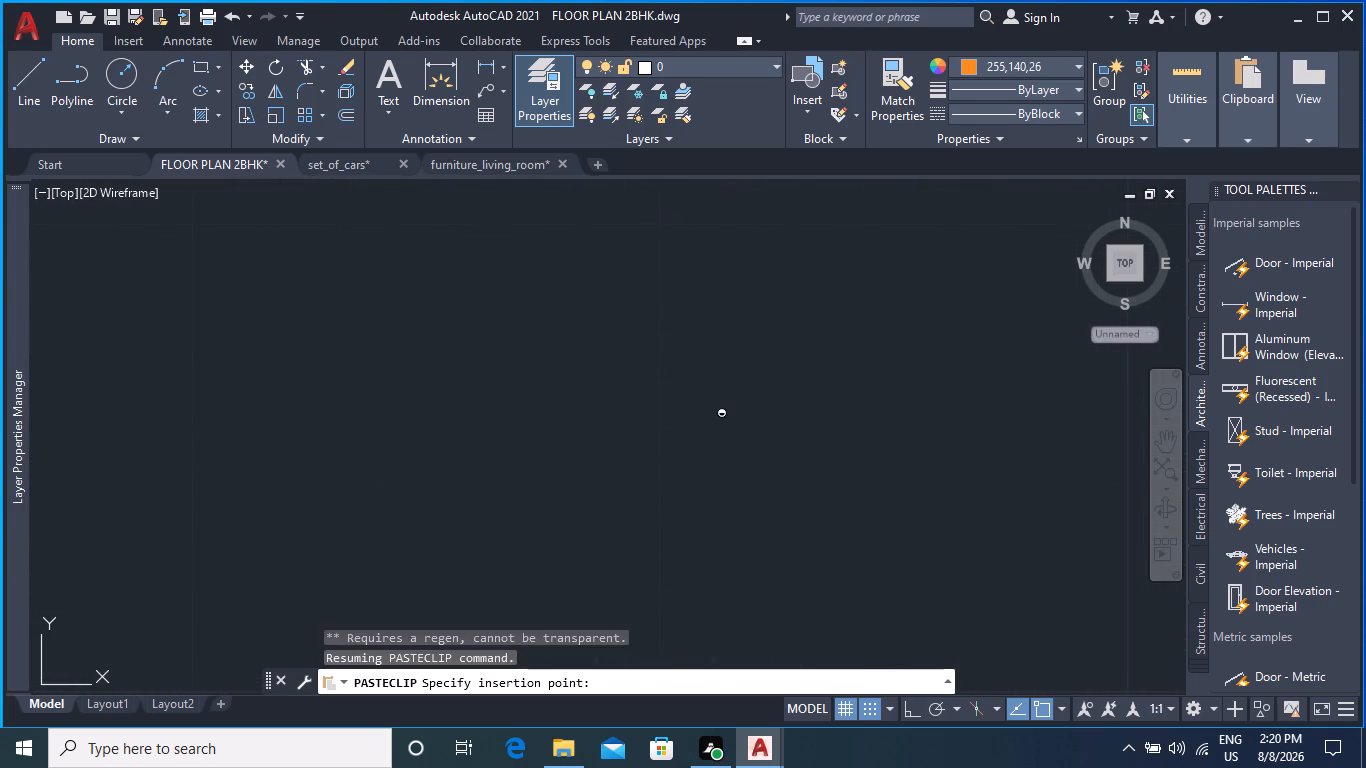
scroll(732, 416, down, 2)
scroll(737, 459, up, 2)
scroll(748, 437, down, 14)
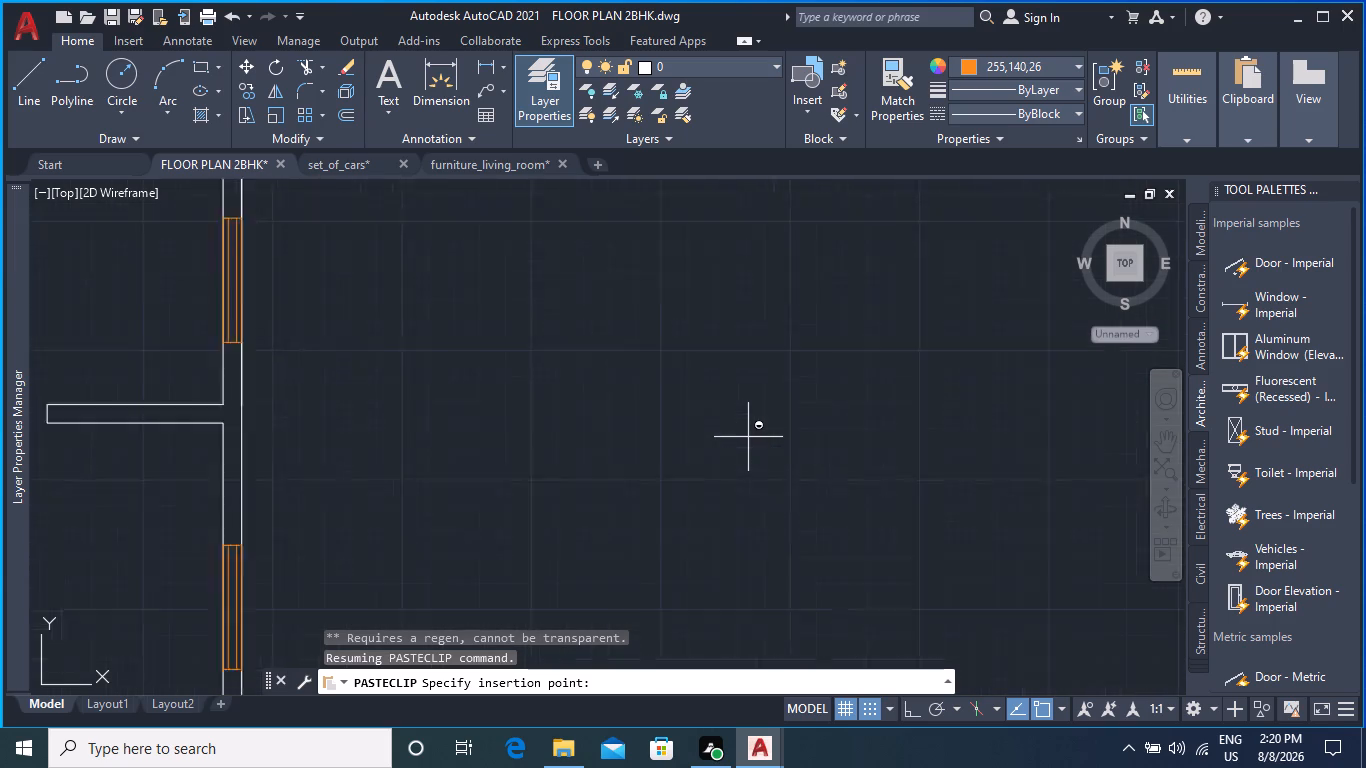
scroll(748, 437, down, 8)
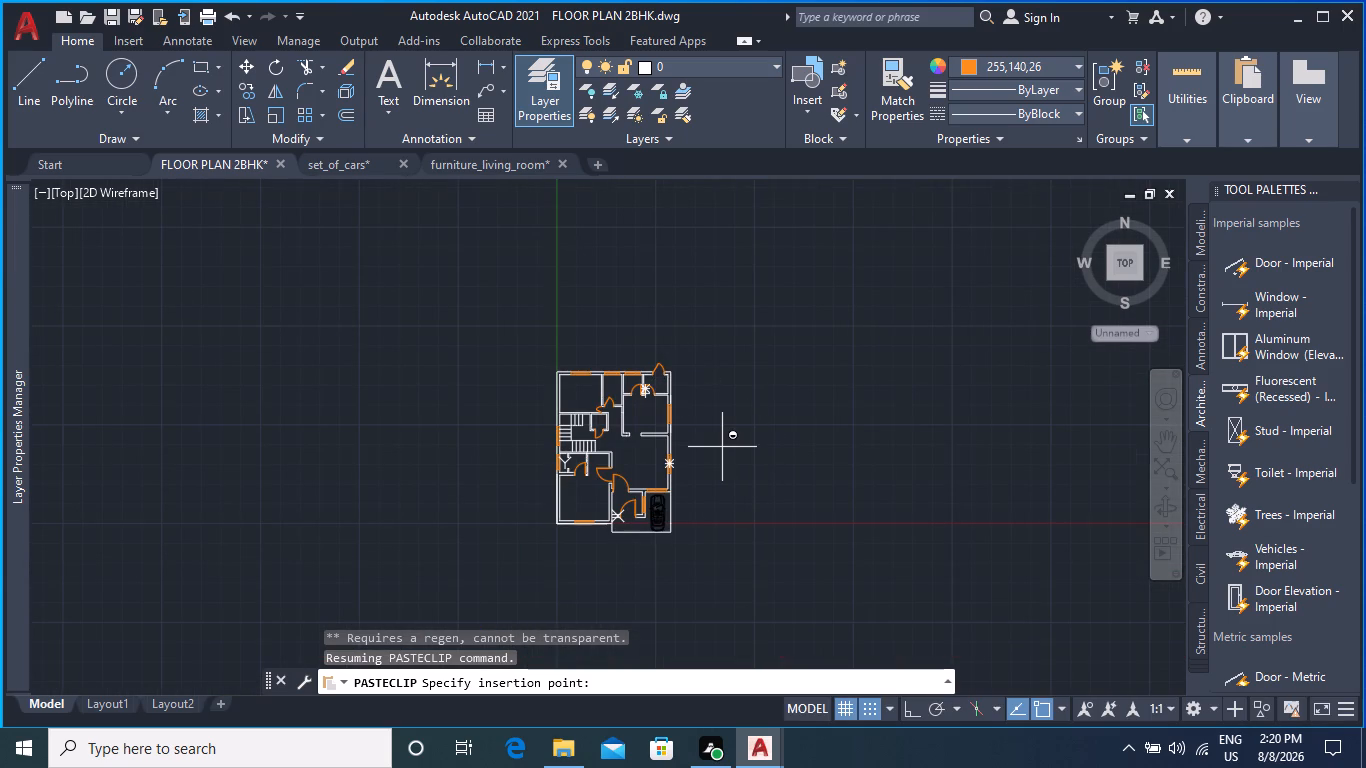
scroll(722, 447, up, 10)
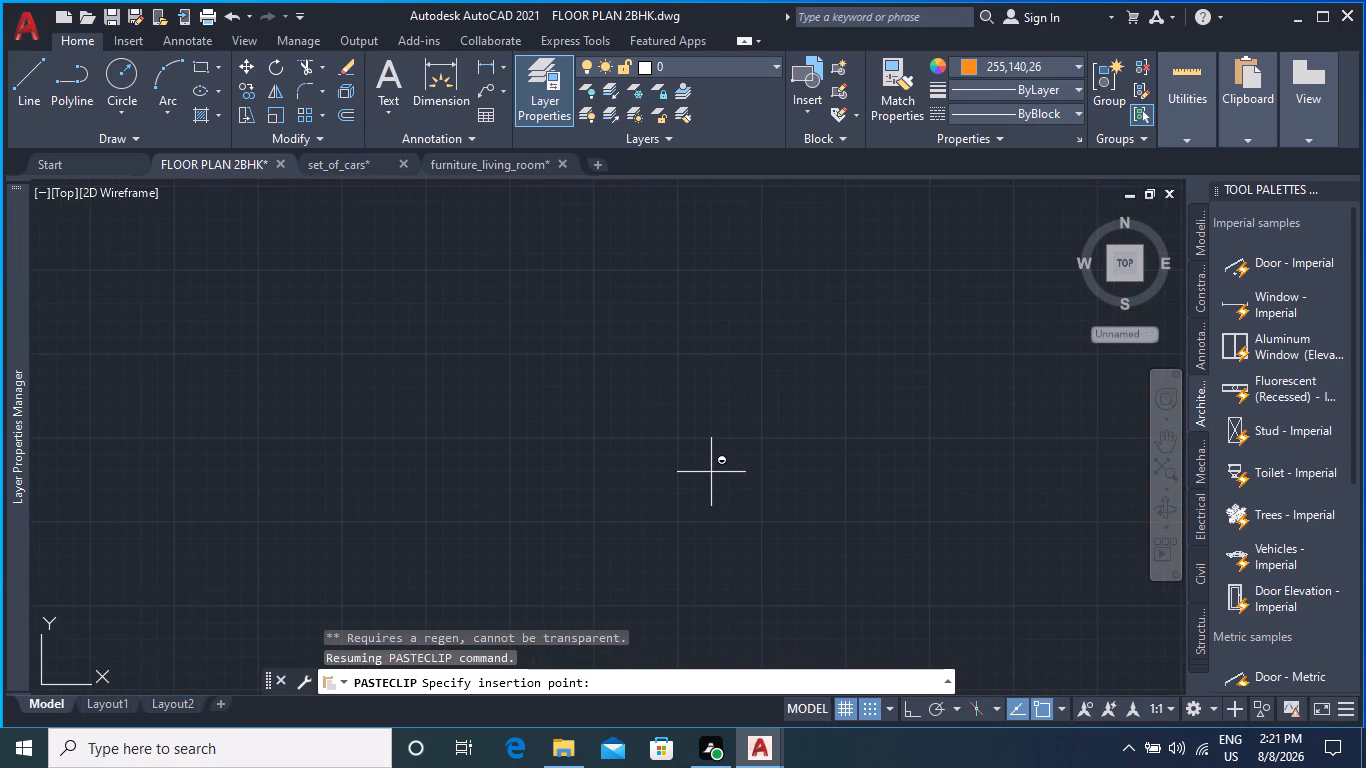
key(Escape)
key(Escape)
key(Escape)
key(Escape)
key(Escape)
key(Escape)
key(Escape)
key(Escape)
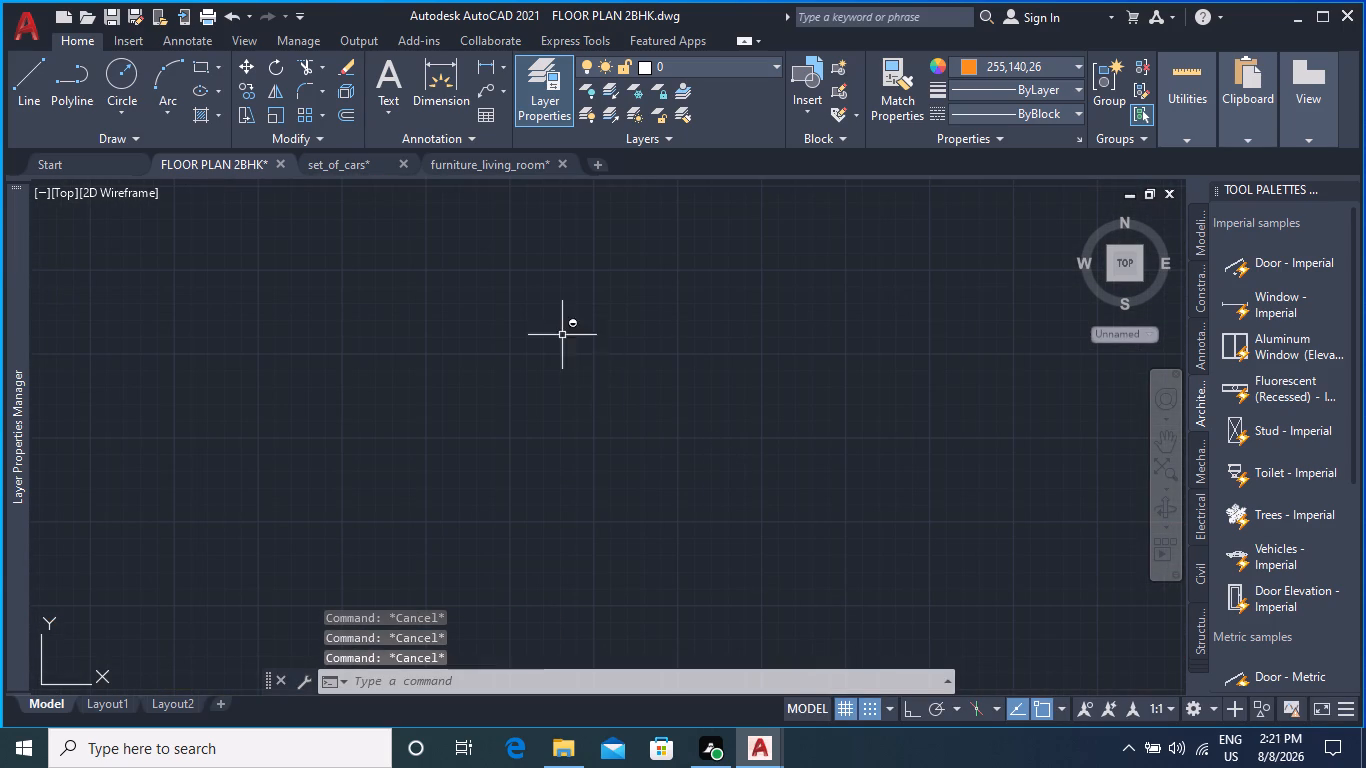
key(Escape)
Copy only the three-seat sofa with scattered cushions from the bottom row of the furniture_living_room drawing.
click(488, 166)
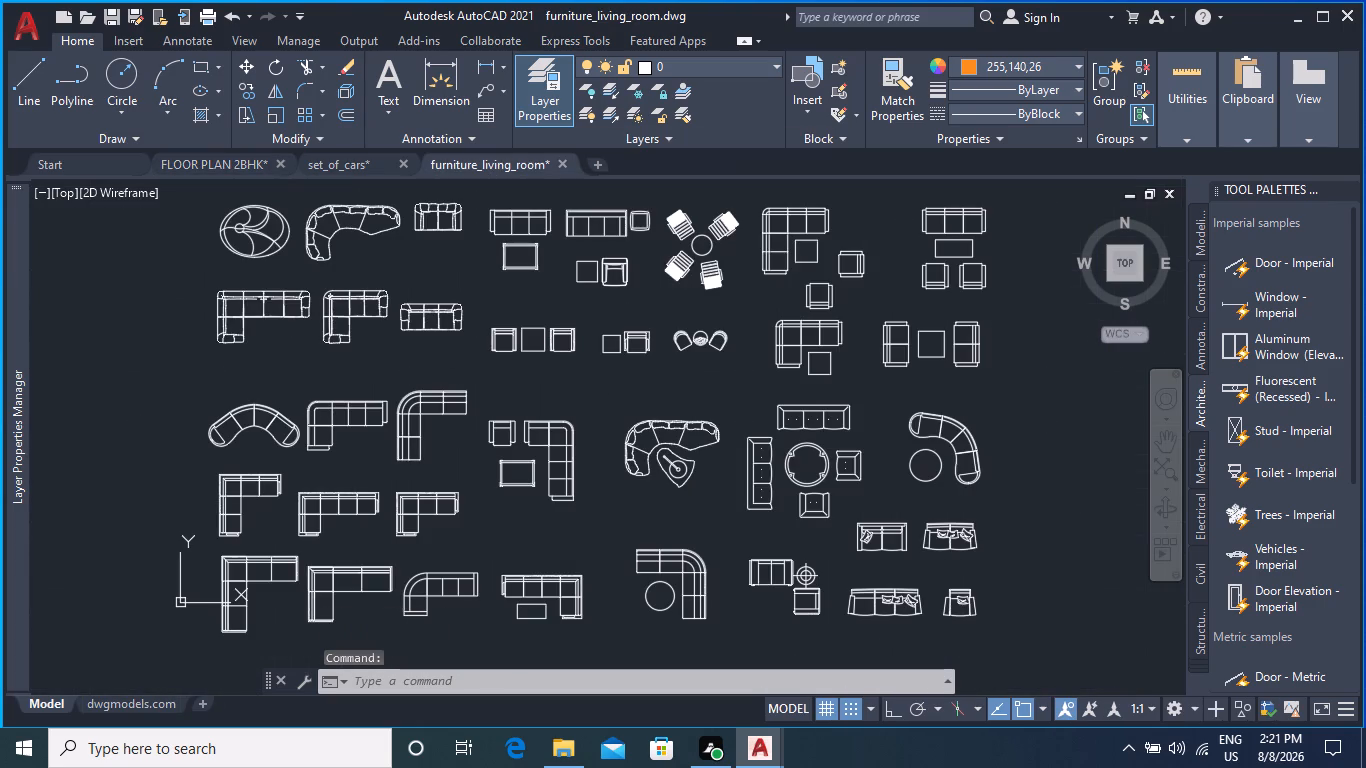
click(864, 605)
click(880, 614)
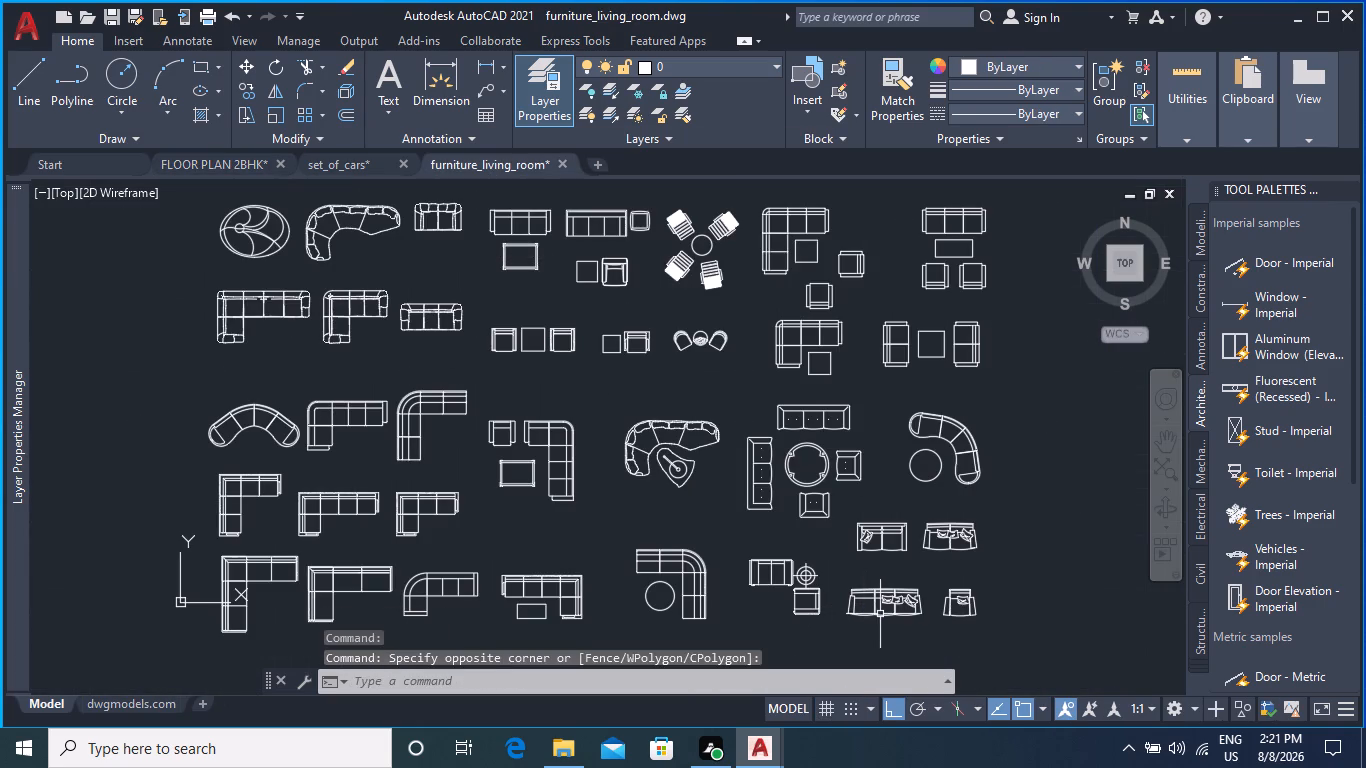
click(886, 610)
click(889, 601)
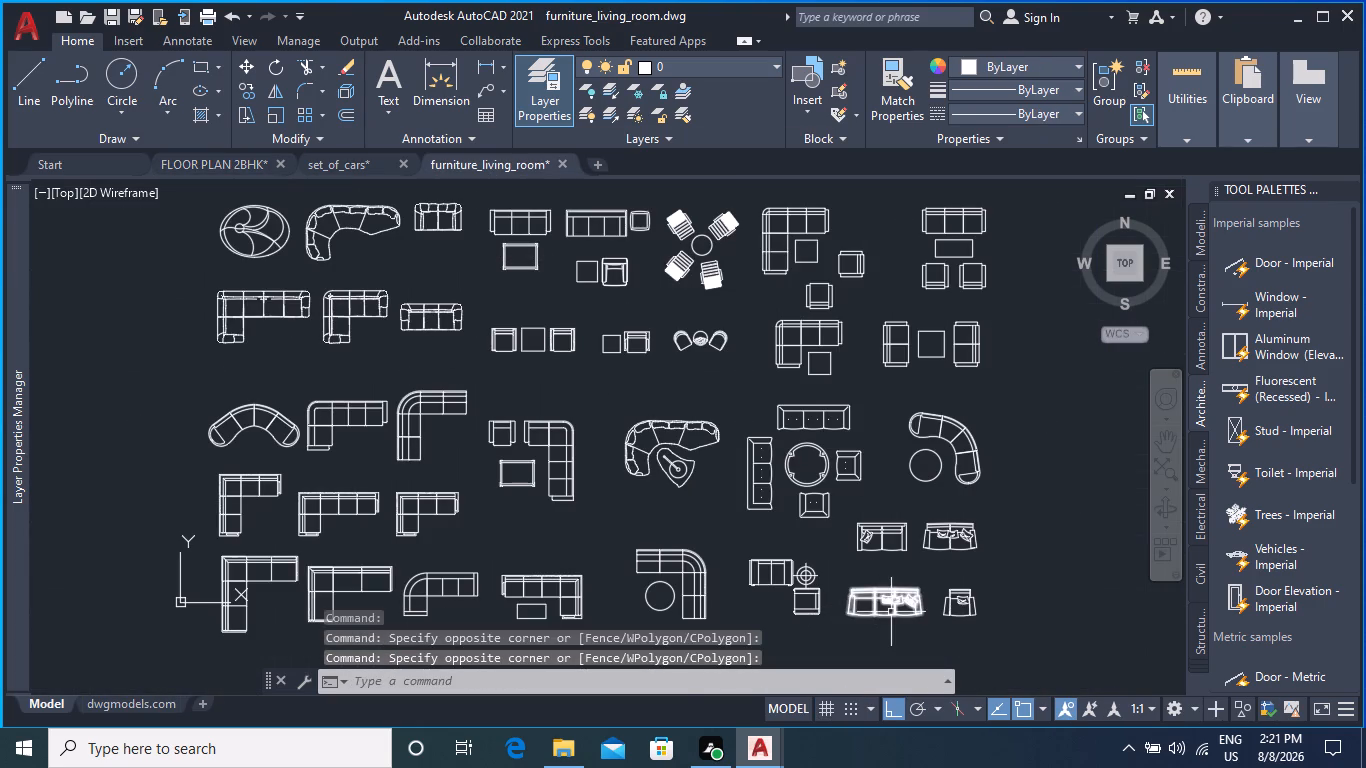
click(905, 619)
click(865, 592)
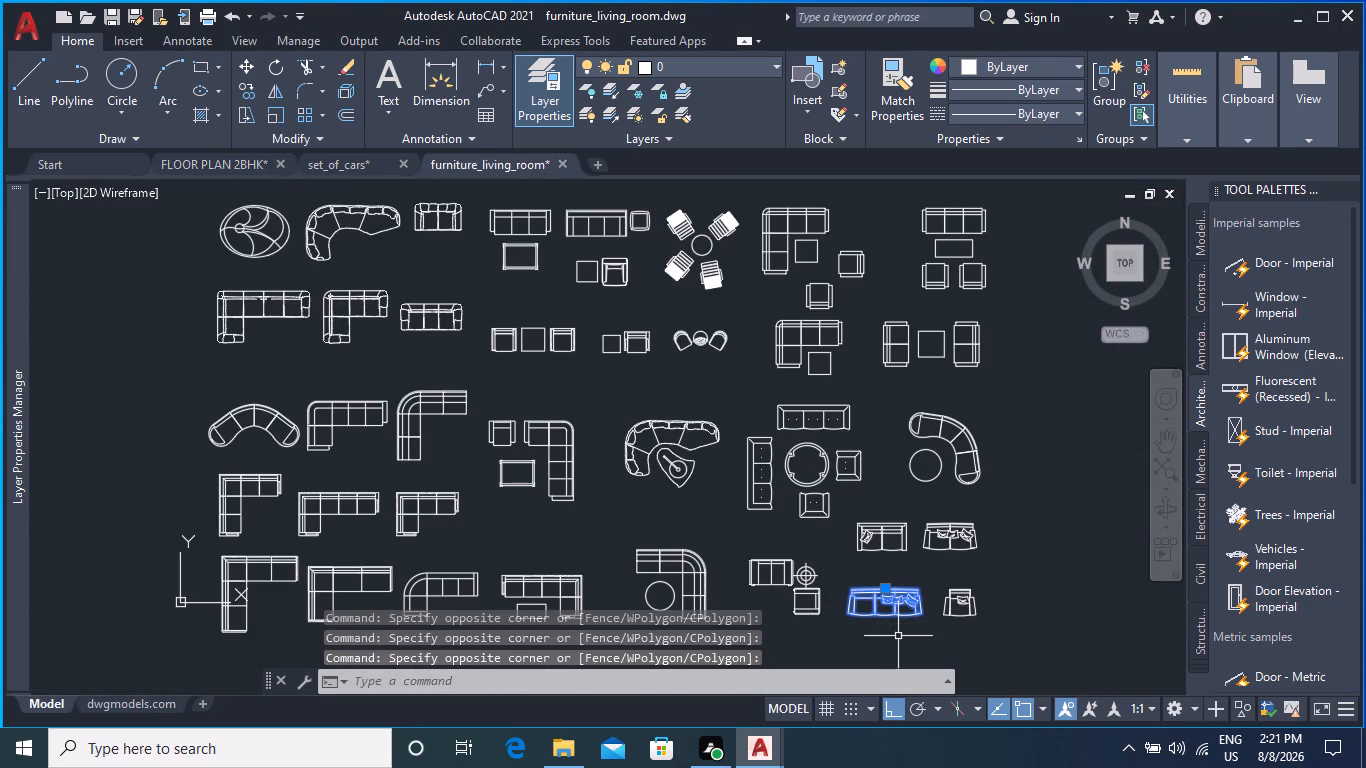
key(ctrl+c)
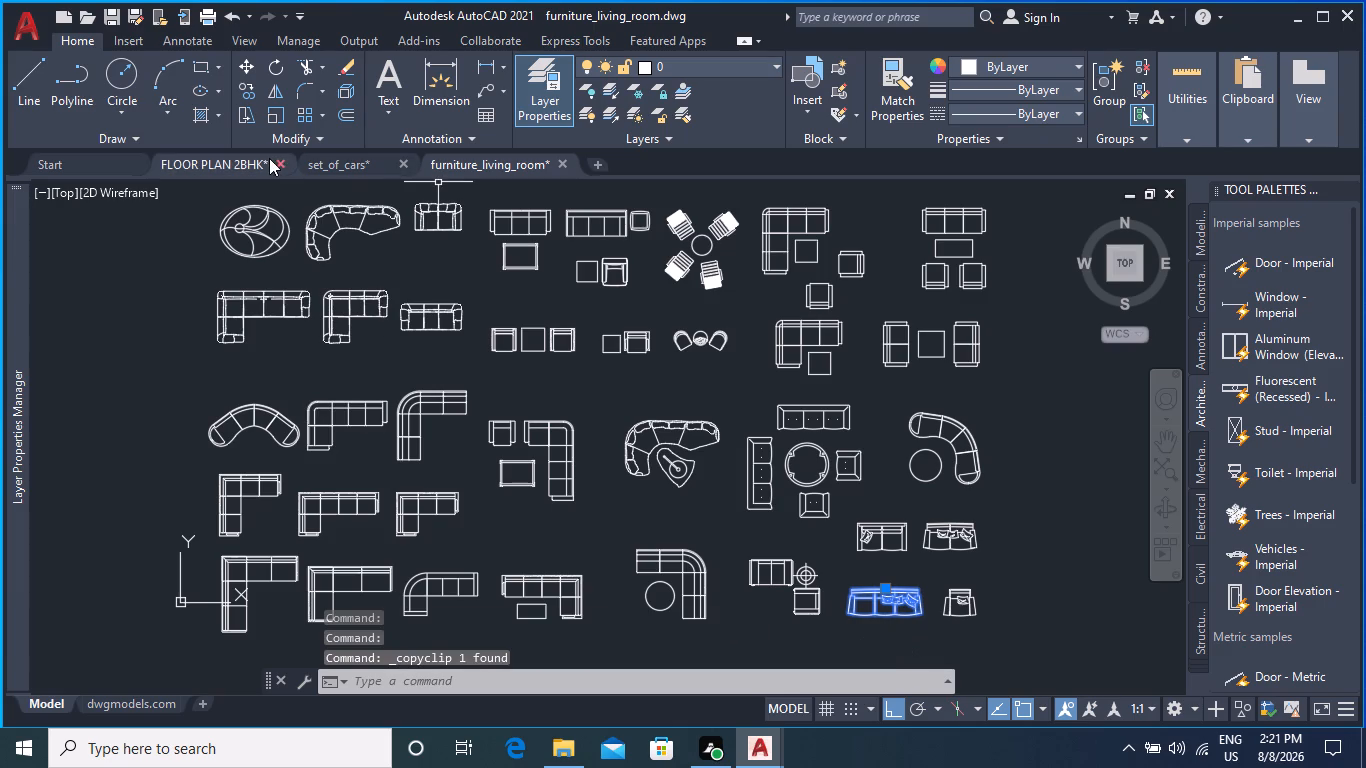
Paste the cushioned three-seat sofa into the FLOOR PLAN 2BHK drawing, with its insertion point in the empty area west of the house plan.
click(268, 158)
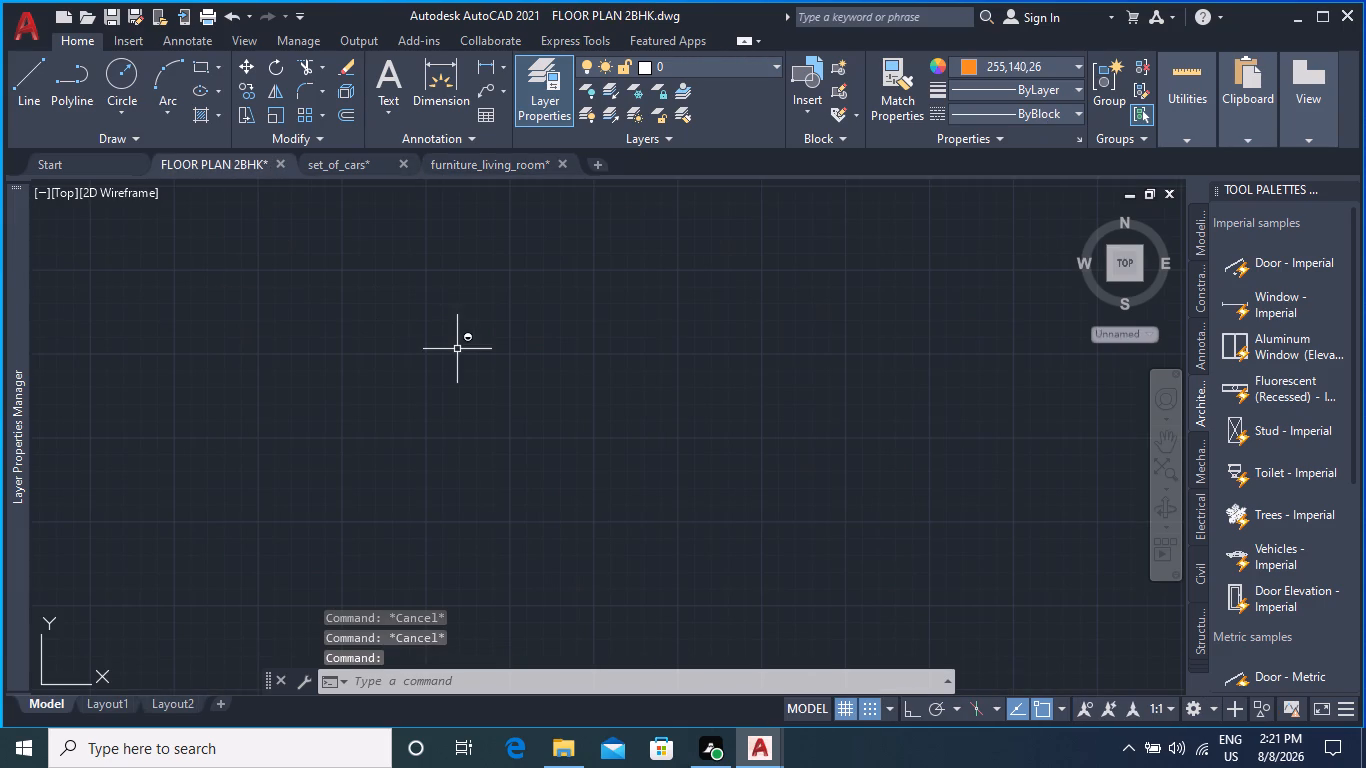
key(ctrl+v)
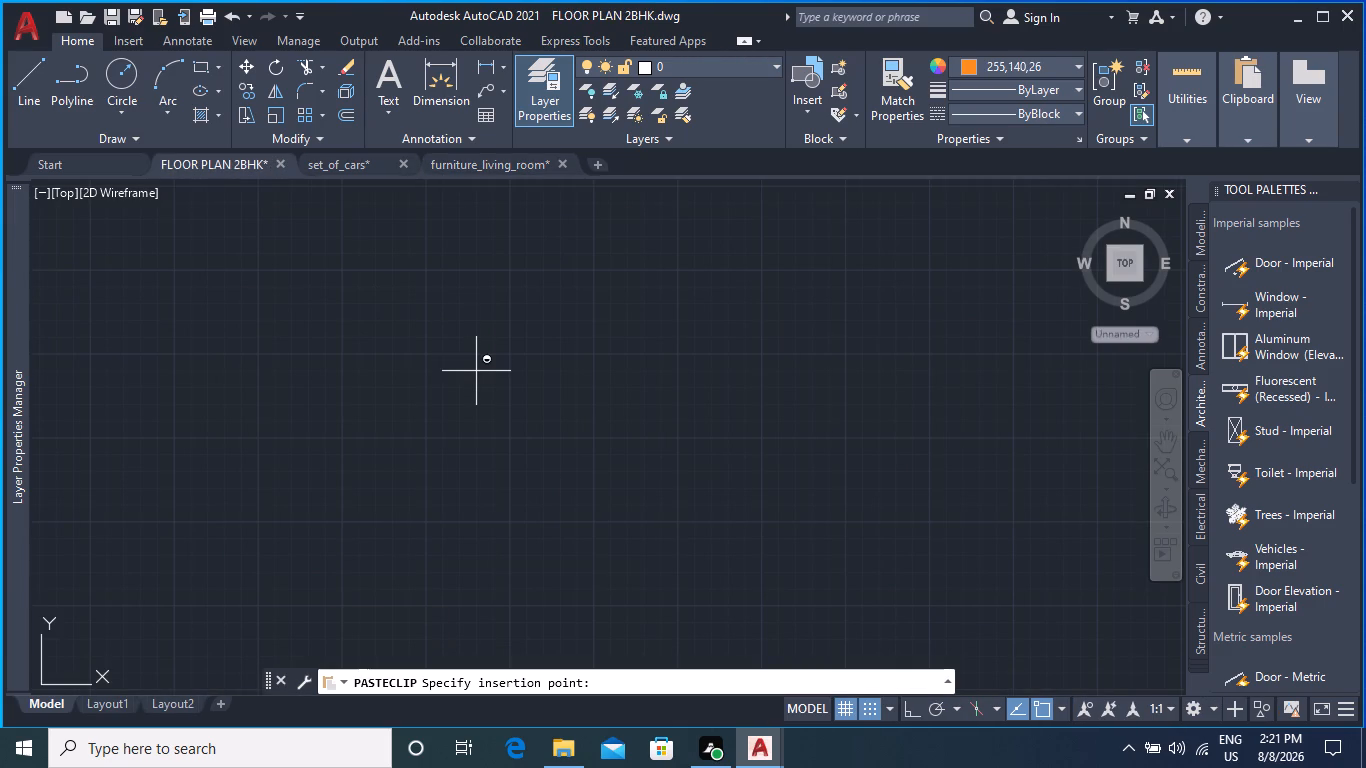
scroll(479, 365, down, 1)
scroll(492, 391, up, 13)
middle_drag(423, 364, 235, 395)
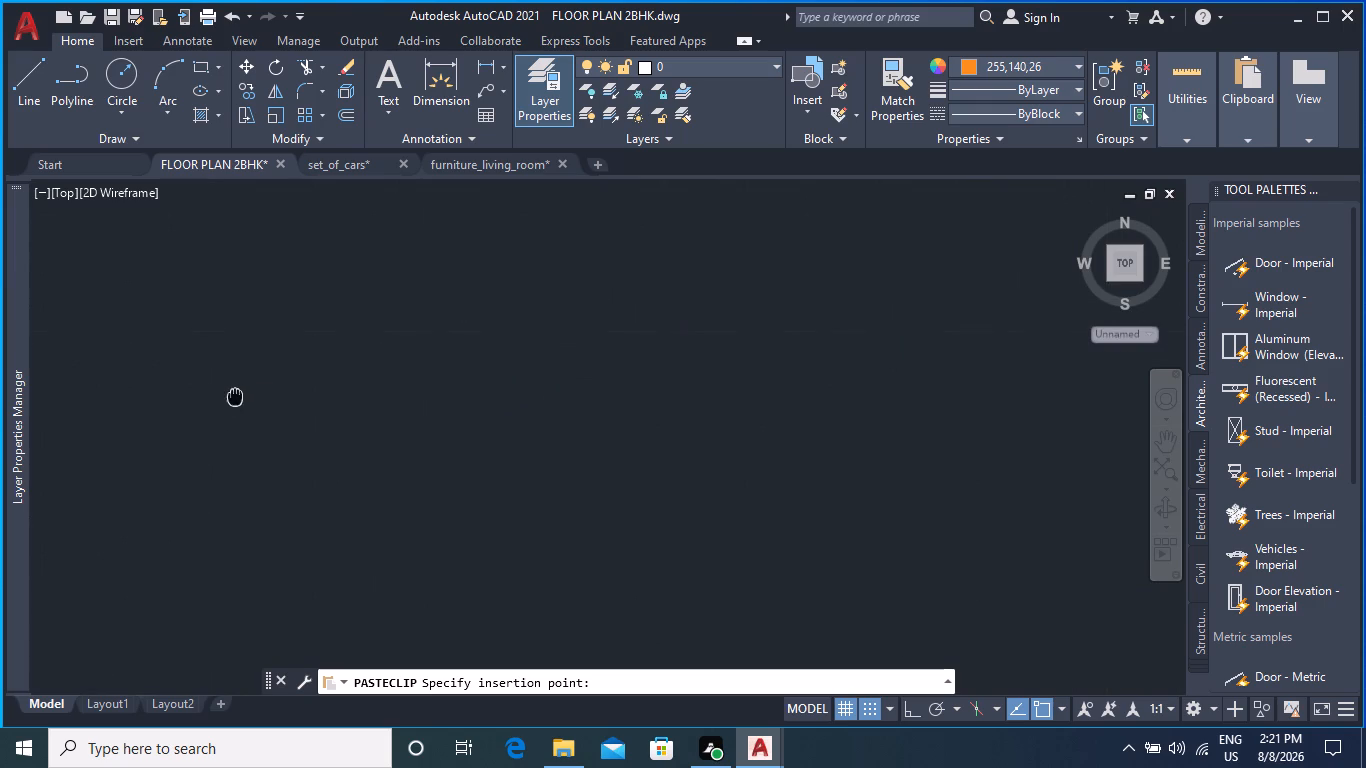
middle_drag(235, 395, 405, 361)
scroll(91, 574, down, 5)
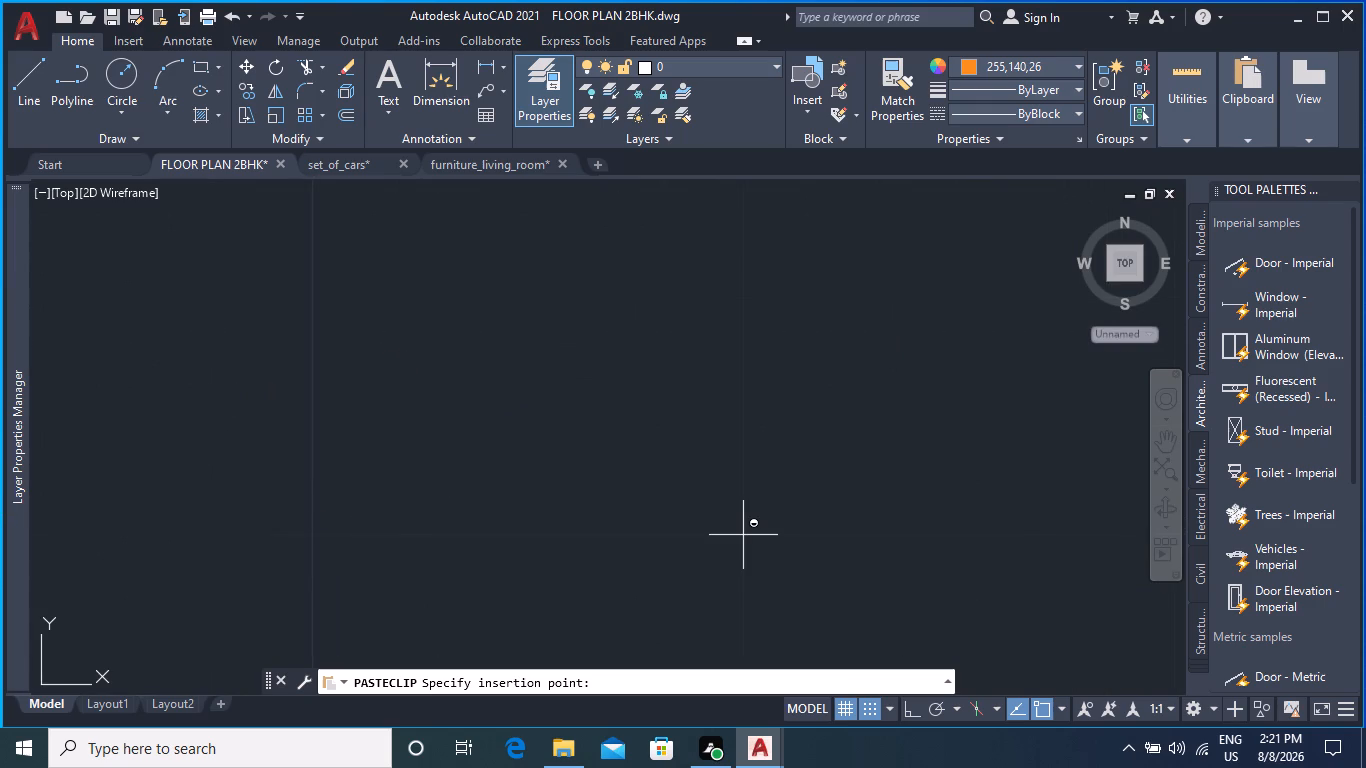
scroll(960, 433, down, 19)
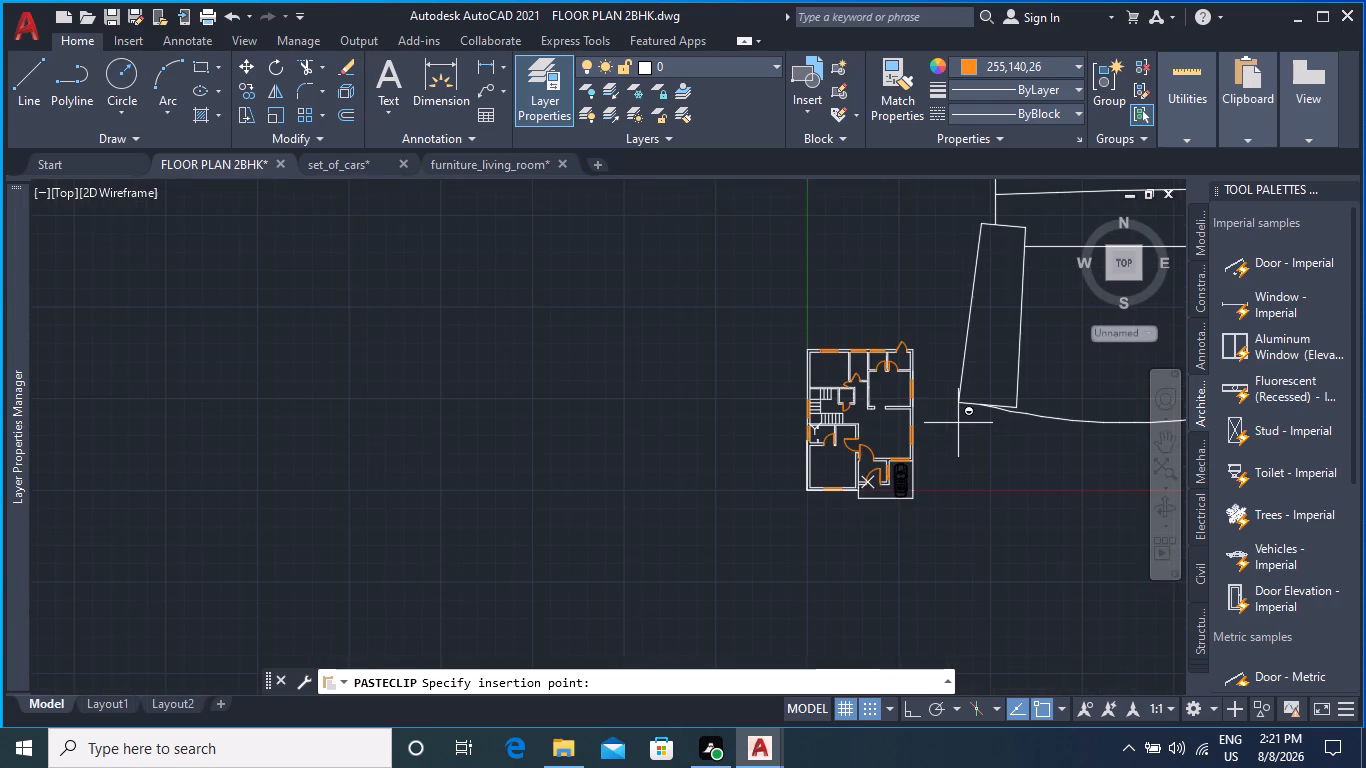
scroll(958, 423, down, 5)
middle_drag(958, 423, 710, 413)
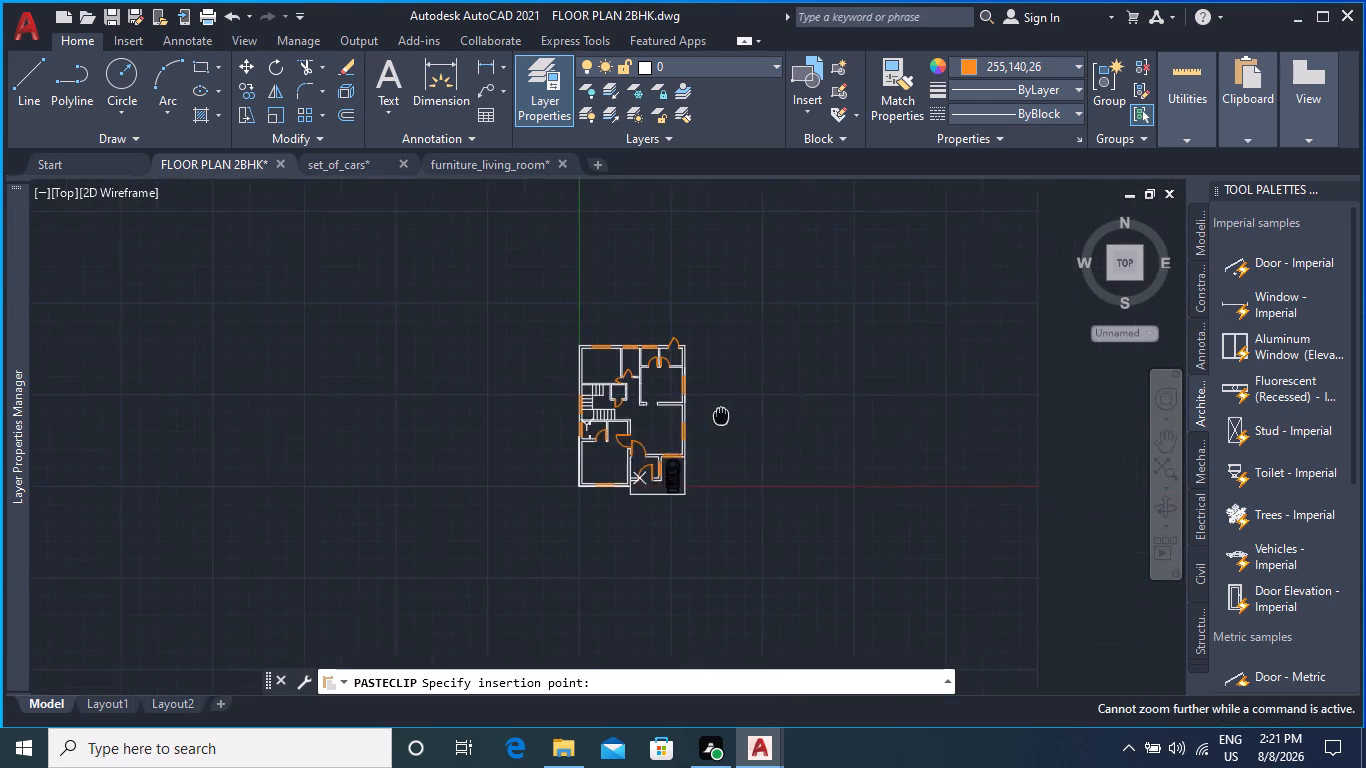
middle_drag(710, 413, 630, 405)
scroll(675, 426, down, 6)
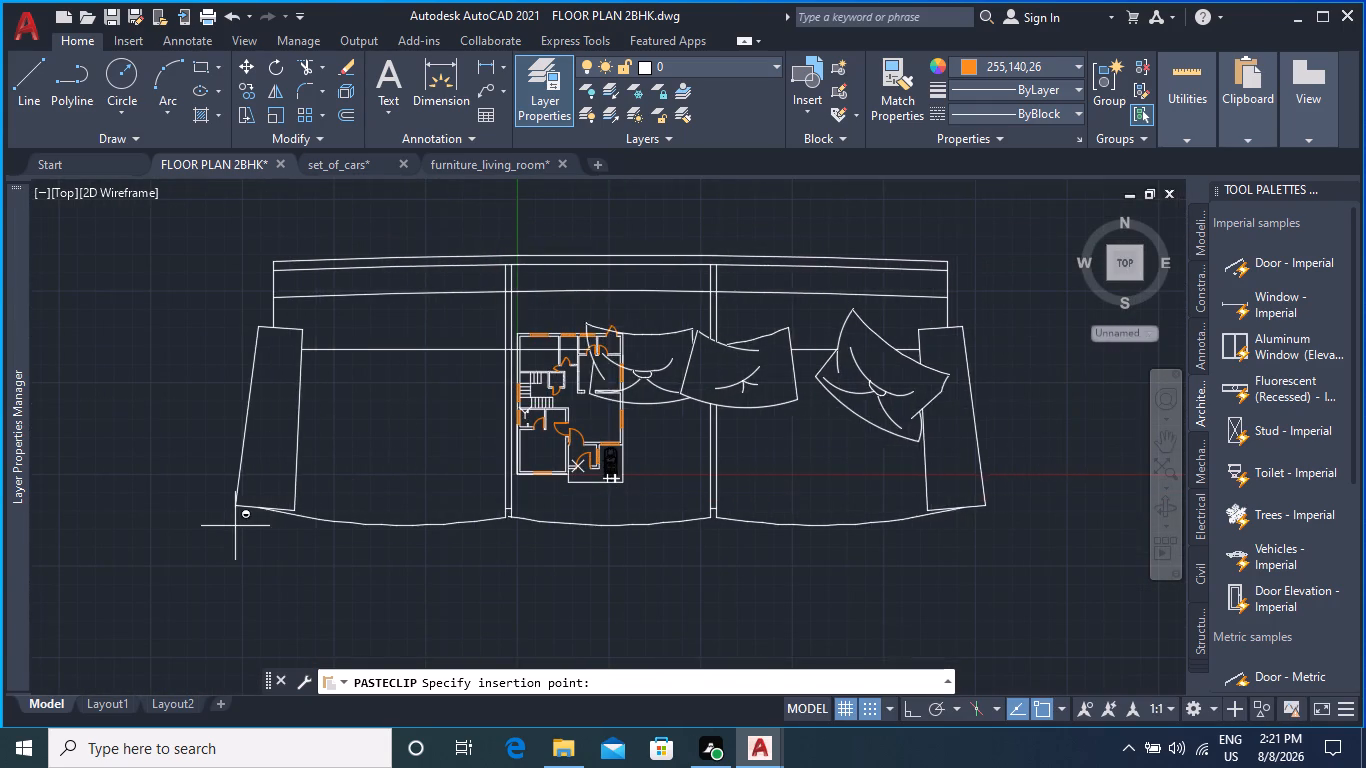
scroll(423, 605, down, 3)
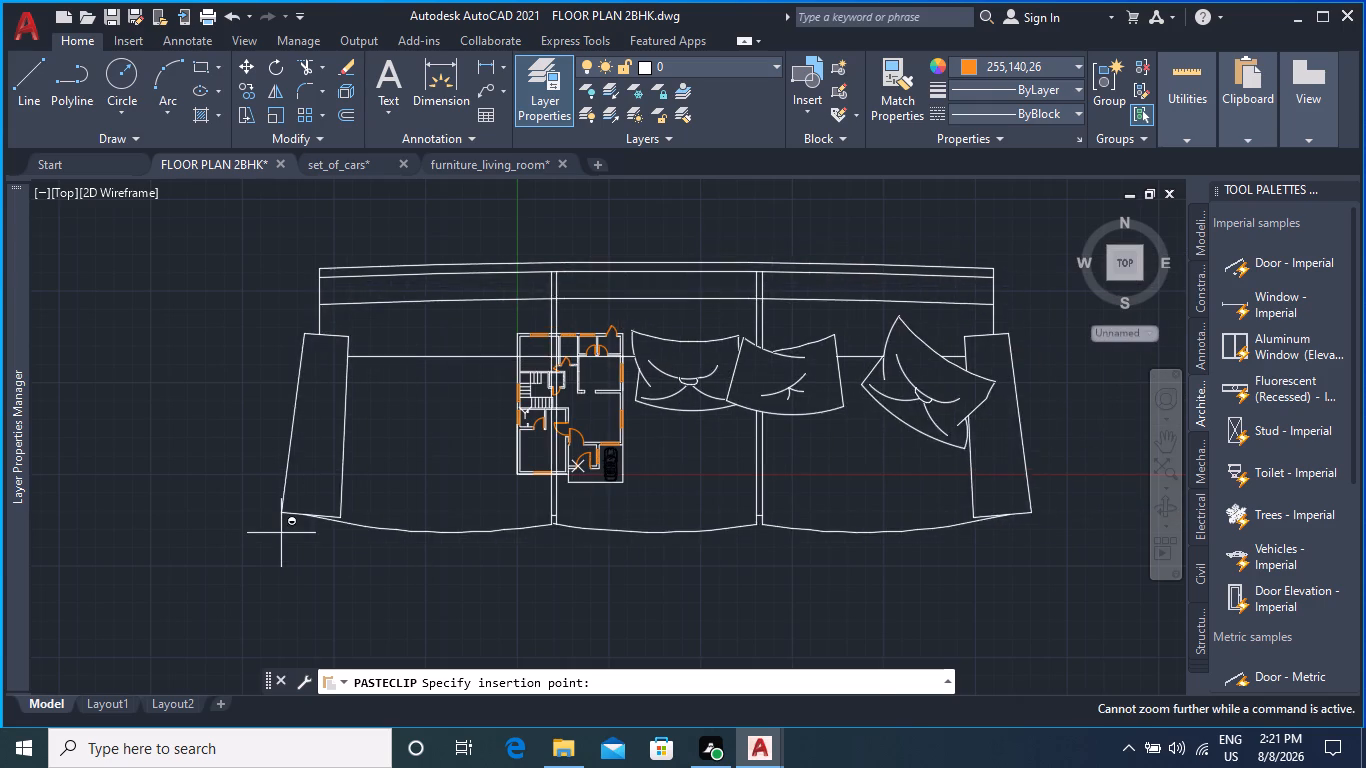
click(200, 527)
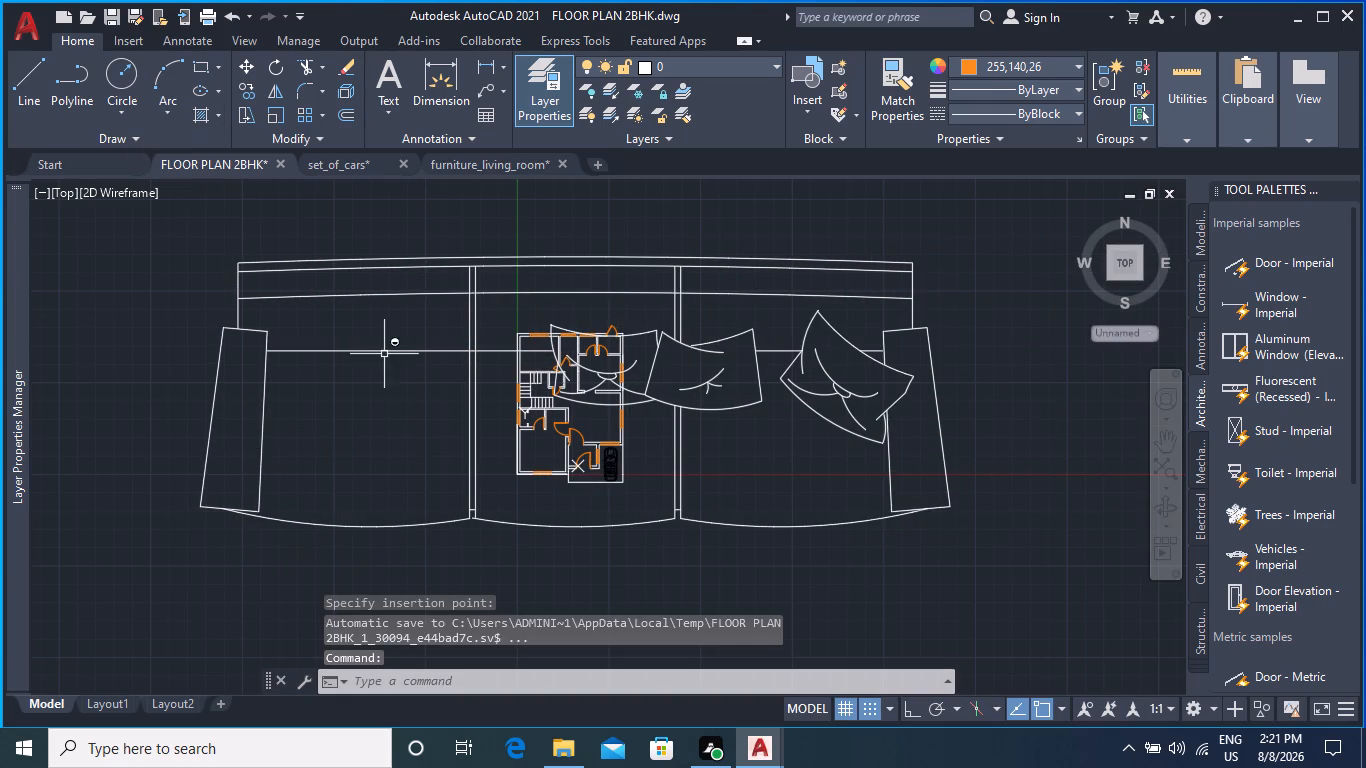
Scale the oversized cushioned three-seat sofa down about its southwest corner to a size that fits the house plan's rooms.
scroll(803, 433, down, 3)
scroll(954, 458, down, 2)
middle_drag(1001, 473, 824, 455)
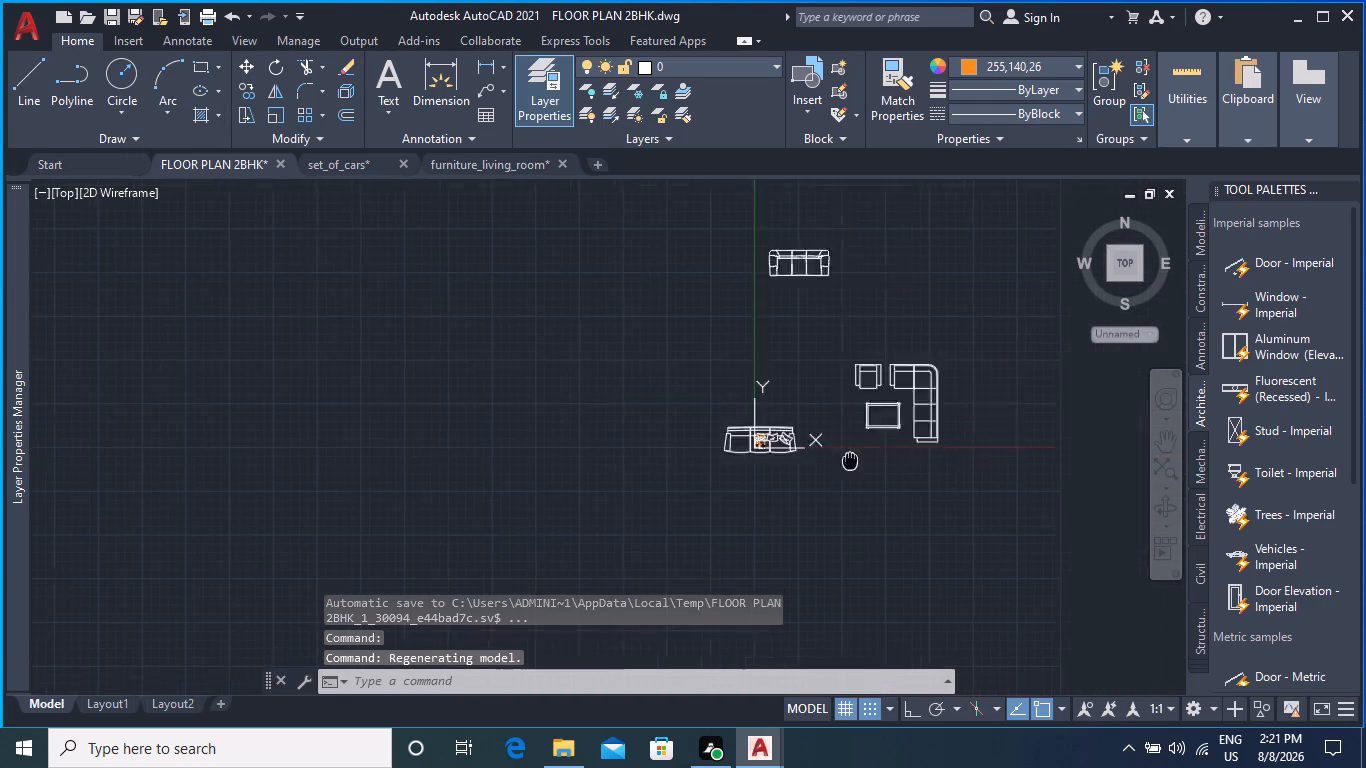
middle_drag(824, 455, 780, 447)
scroll(746, 439, up, 2)
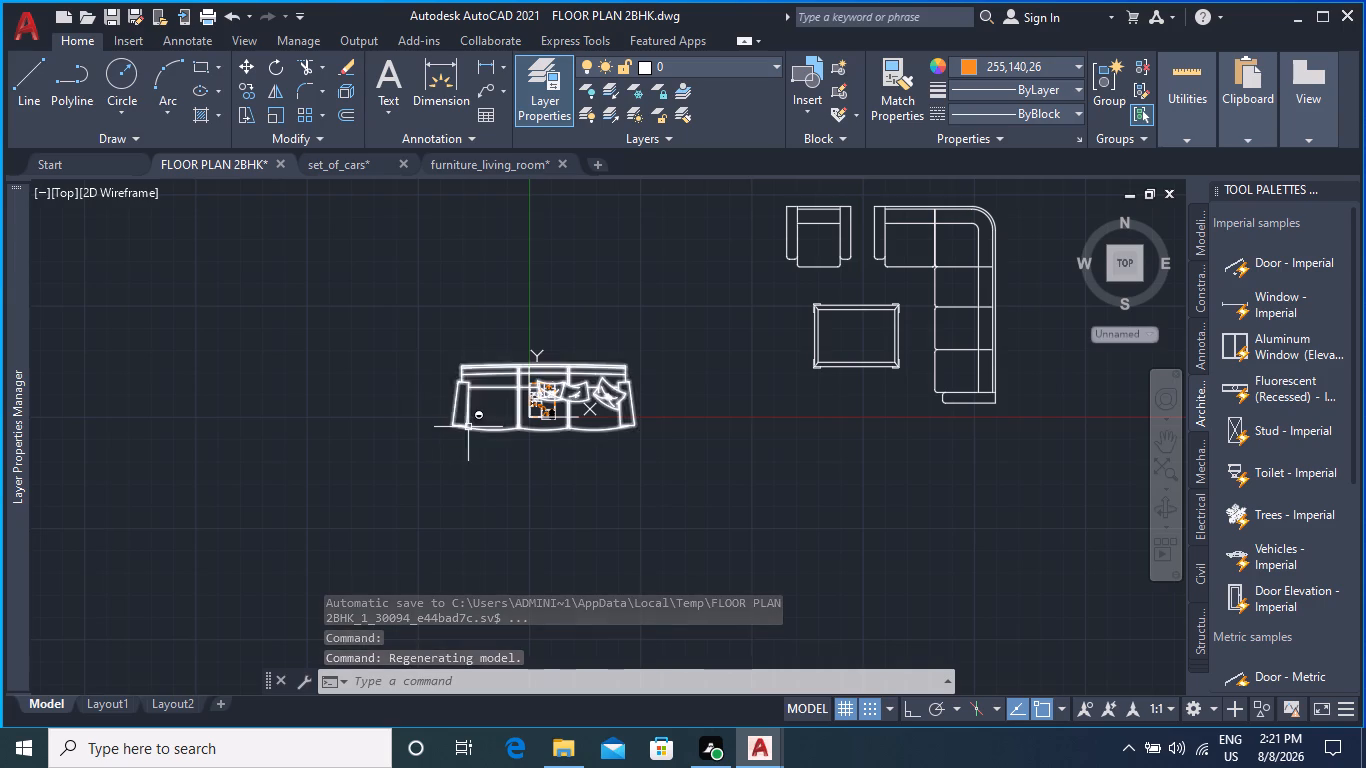
click(468, 427)
text(SCALE)
key(Return)
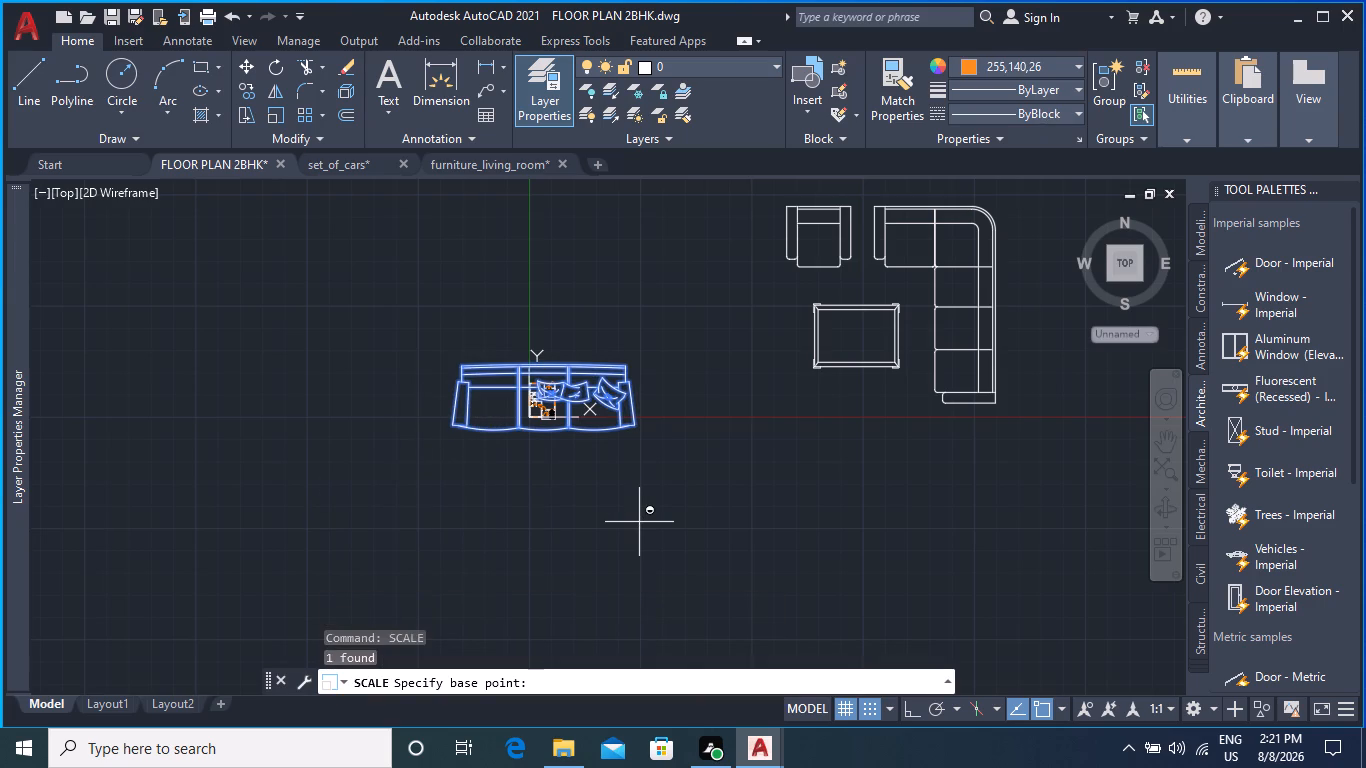
click(446, 427)
scroll(490, 430, up, 2)
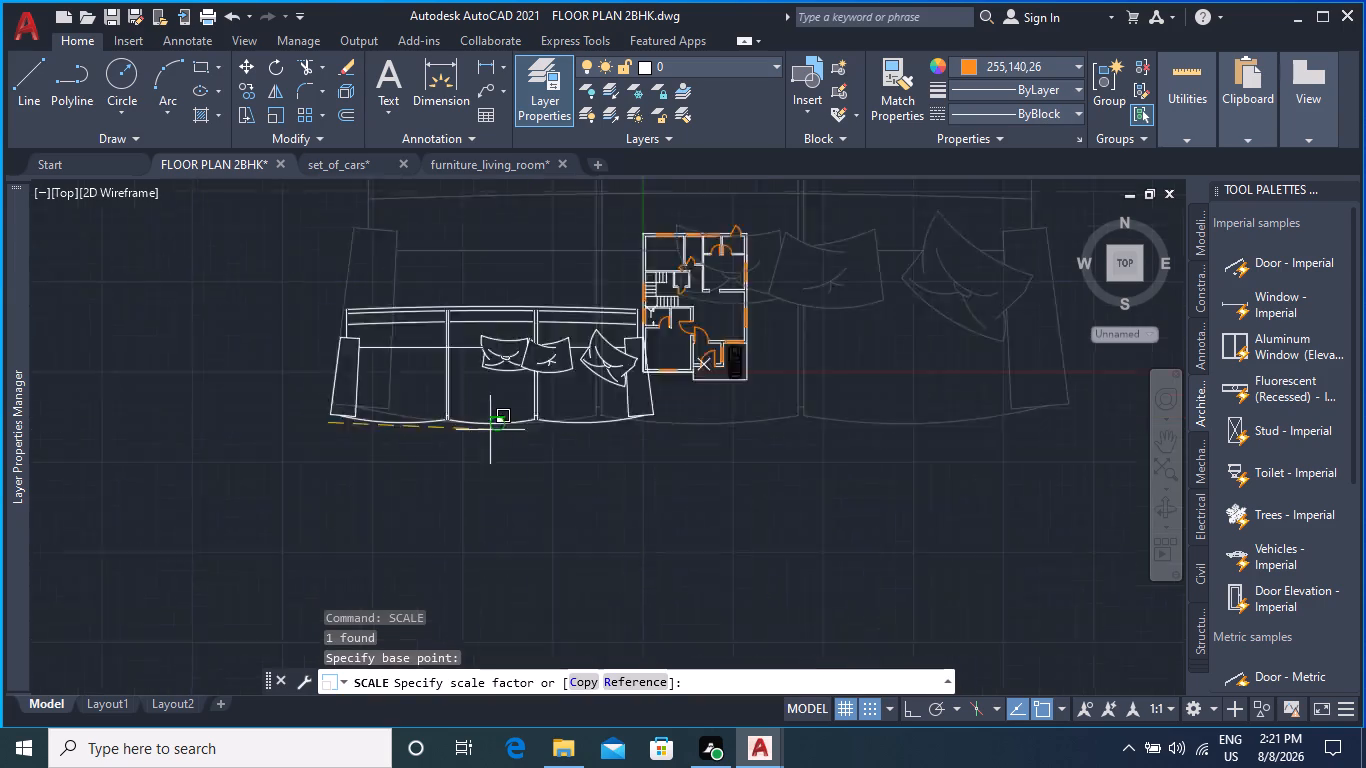
scroll(490, 430, up, 4)
scroll(444, 439, down, 4)
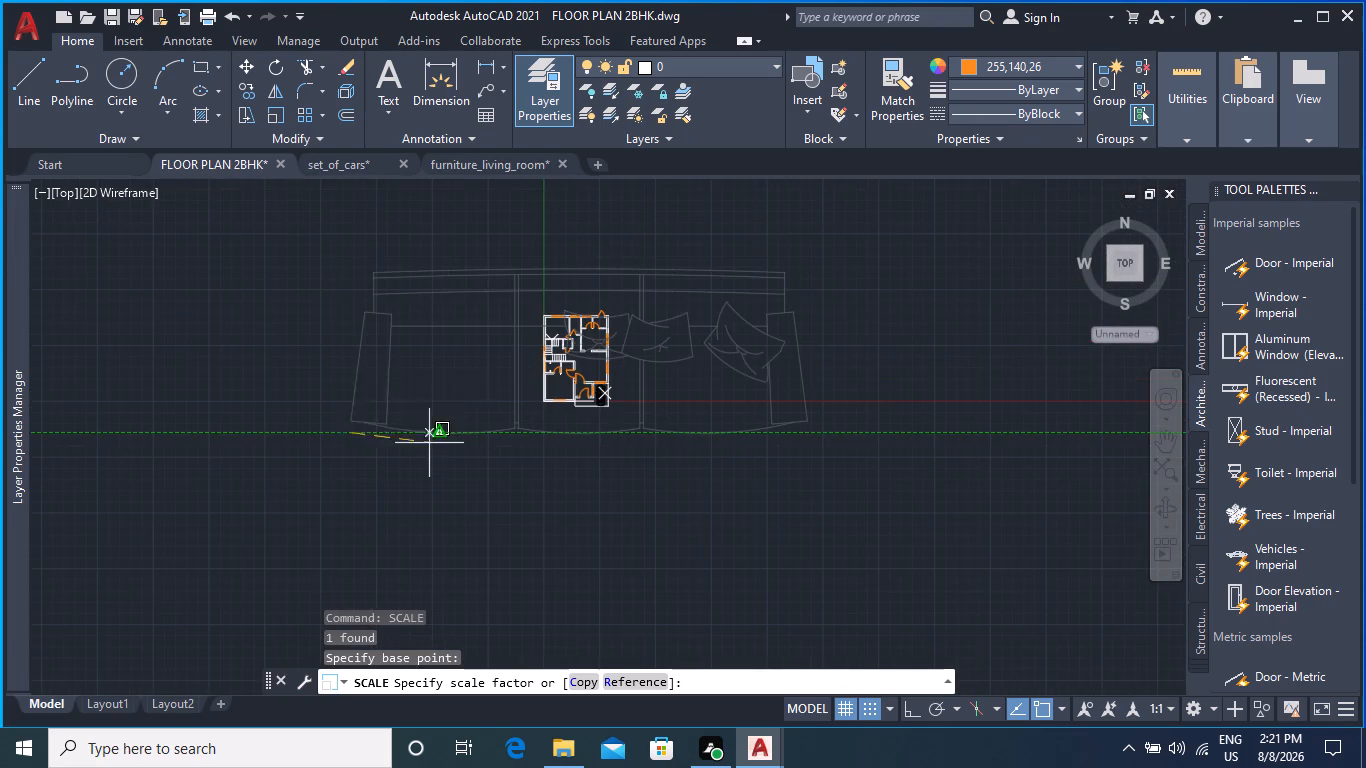
click(359, 440)
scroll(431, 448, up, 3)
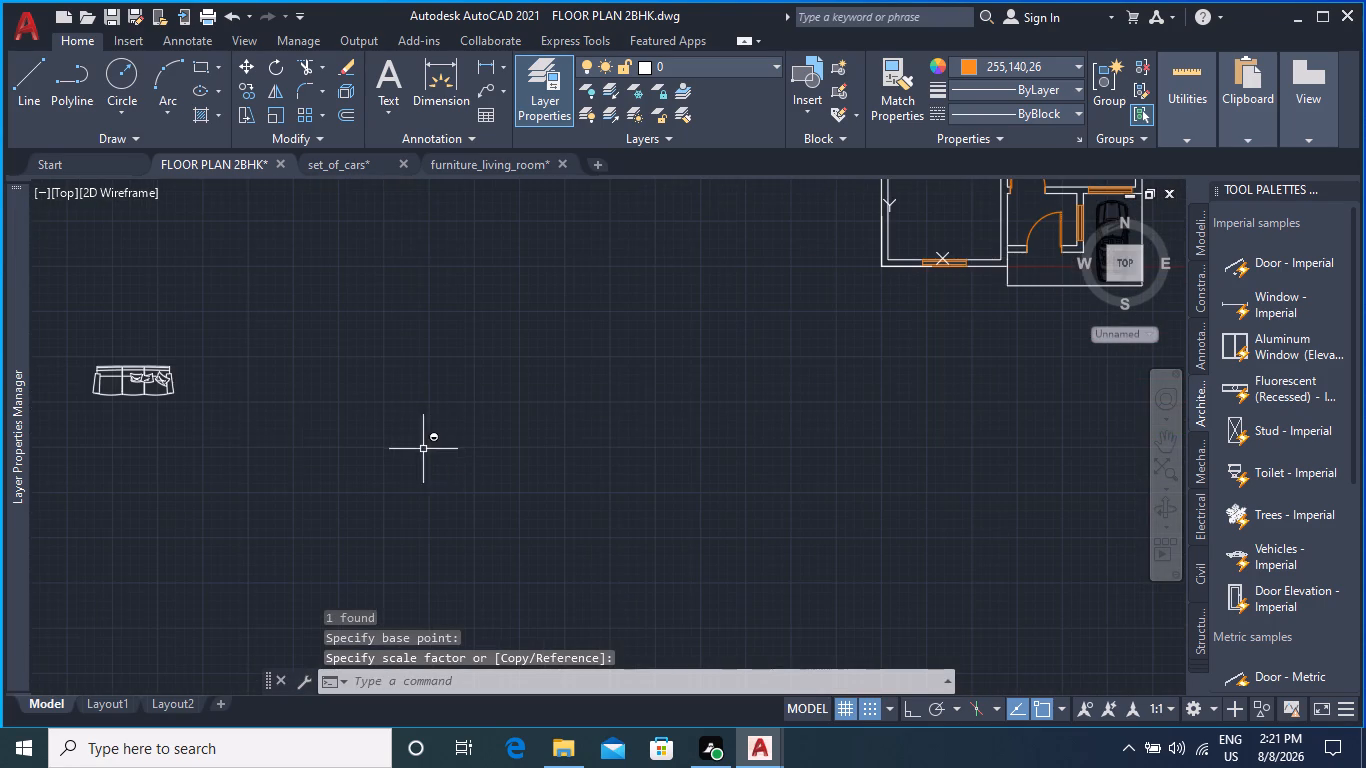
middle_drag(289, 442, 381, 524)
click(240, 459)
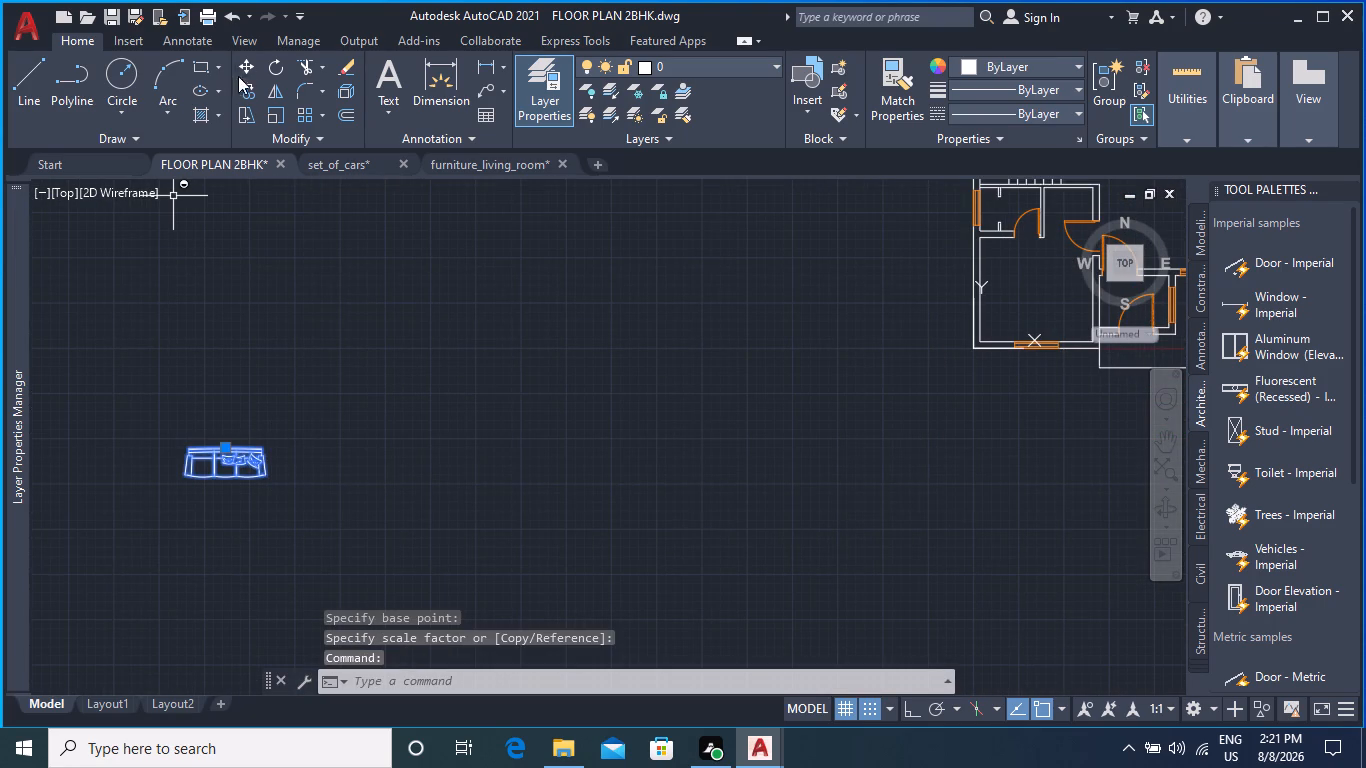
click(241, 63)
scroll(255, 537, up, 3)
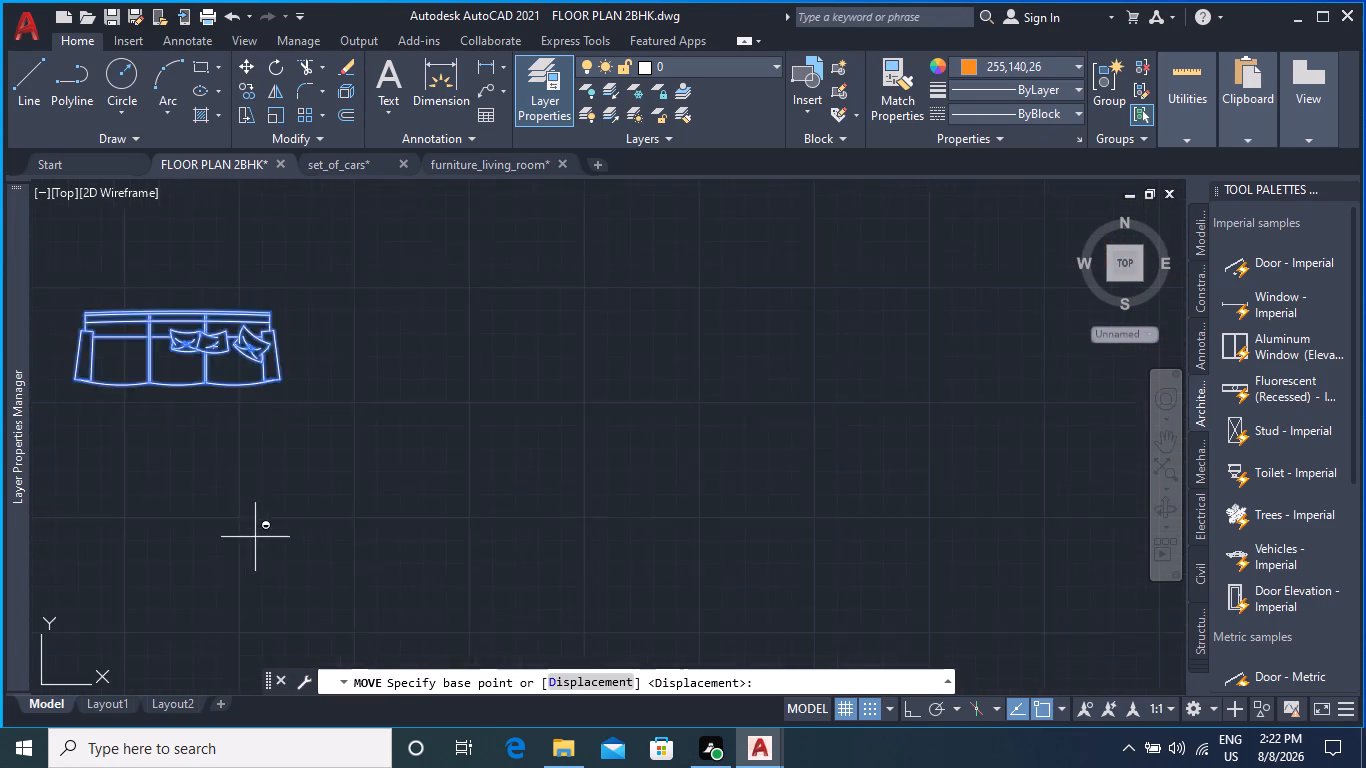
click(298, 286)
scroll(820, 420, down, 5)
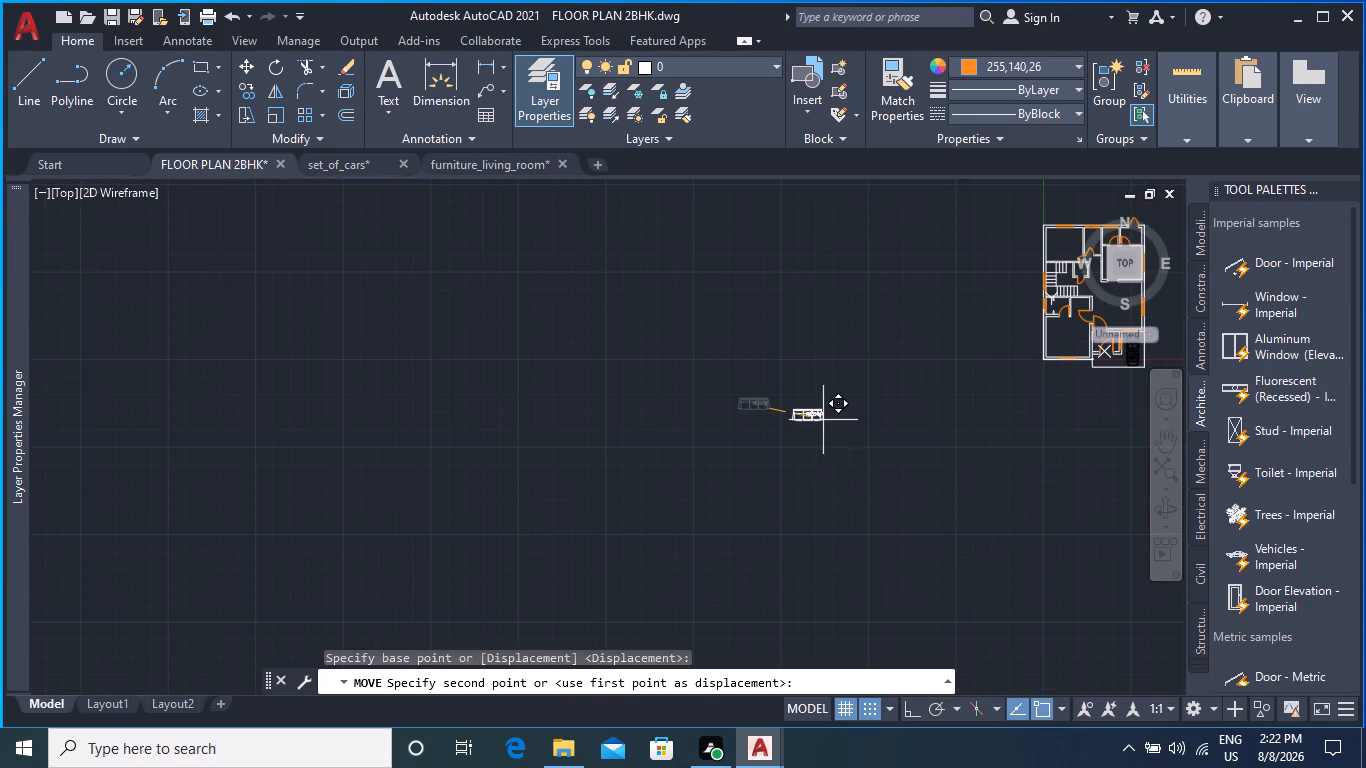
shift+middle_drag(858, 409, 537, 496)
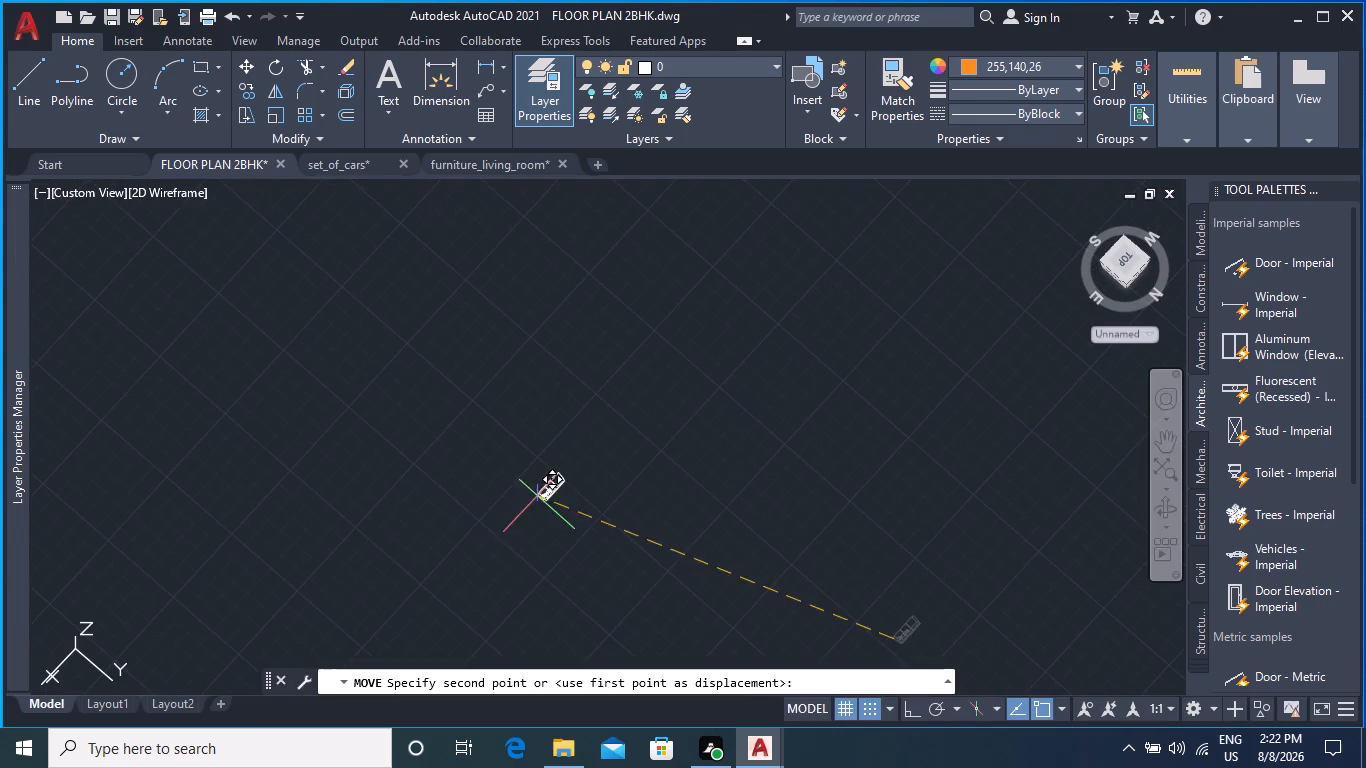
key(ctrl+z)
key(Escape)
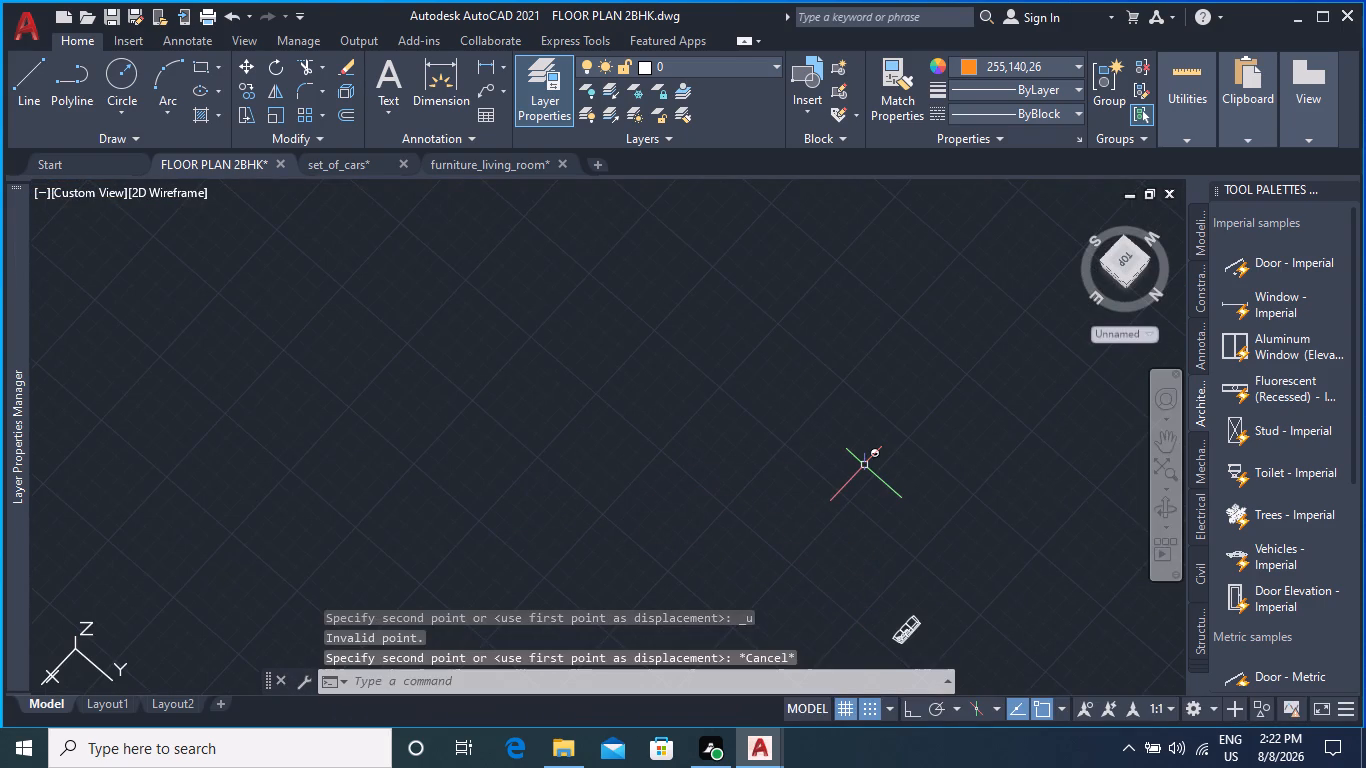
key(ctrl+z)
Move the cushioned sofa by its southeast corner into the living room, just north of the window beside the car porch.
click(256, 463)
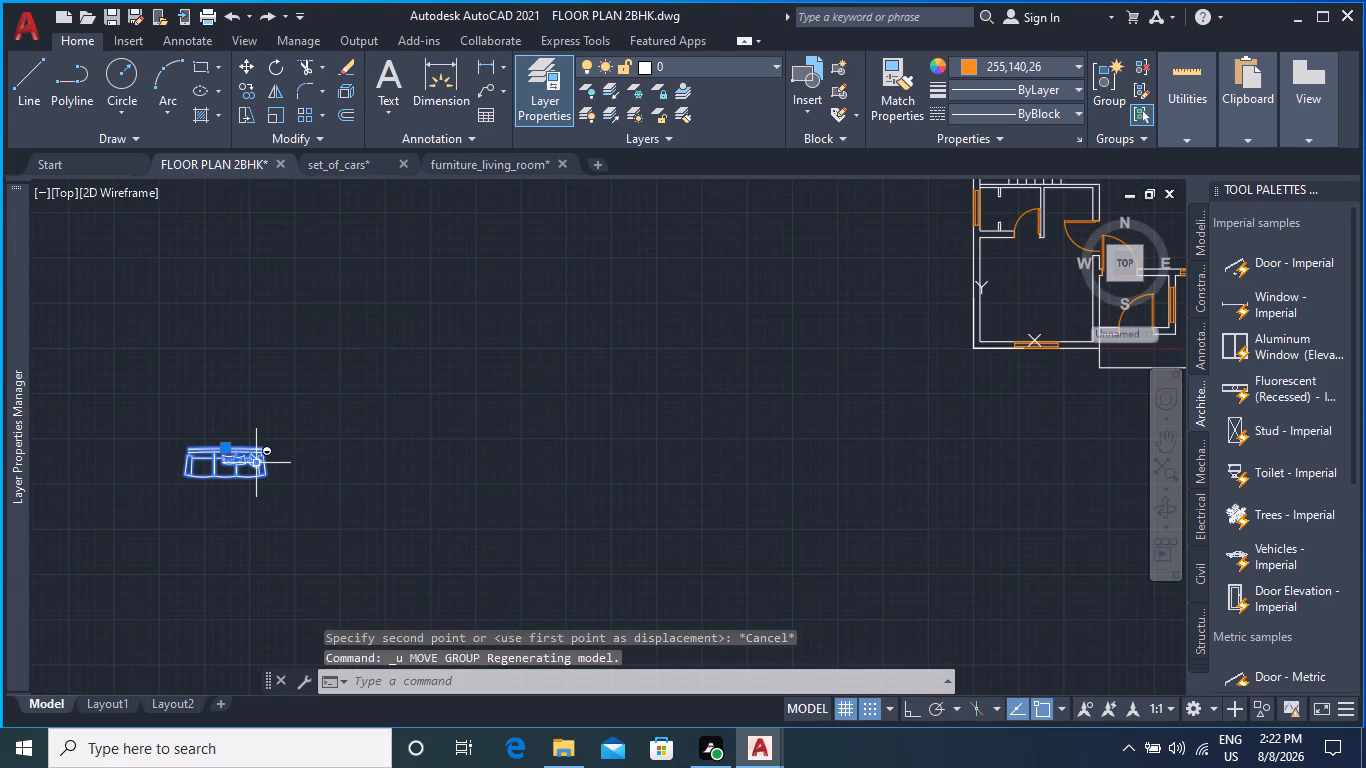
click(255, 68)
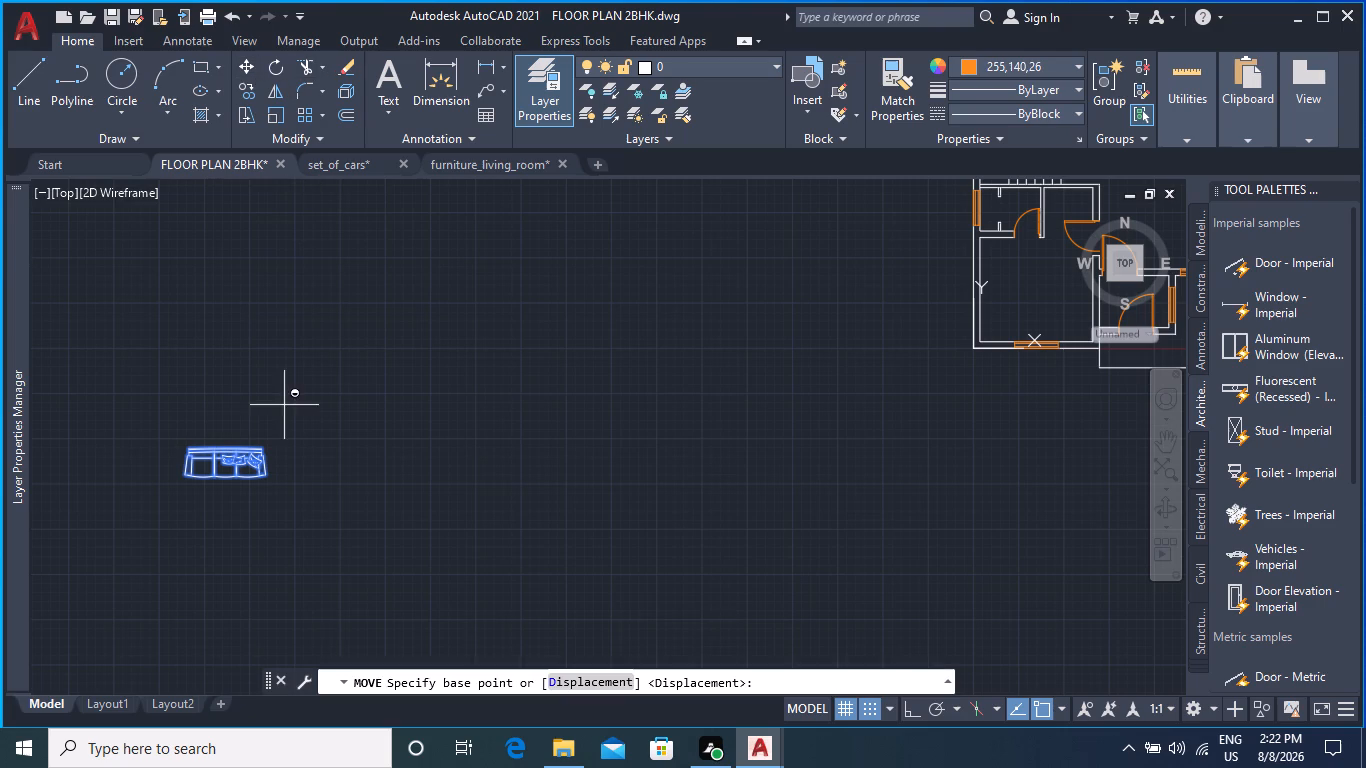
click(262, 479)
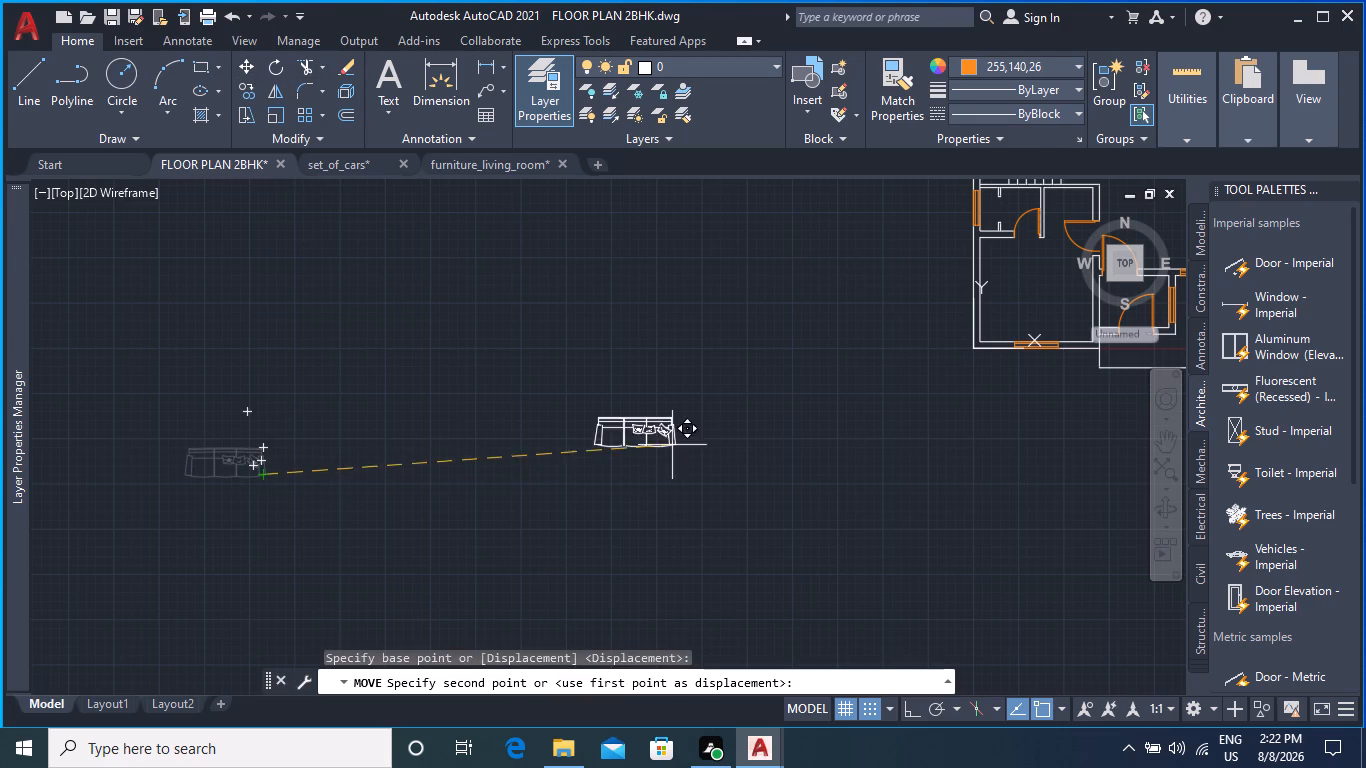
middle_drag(692, 432, 276, 549)
middle_drag(761, 338, 715, 361)
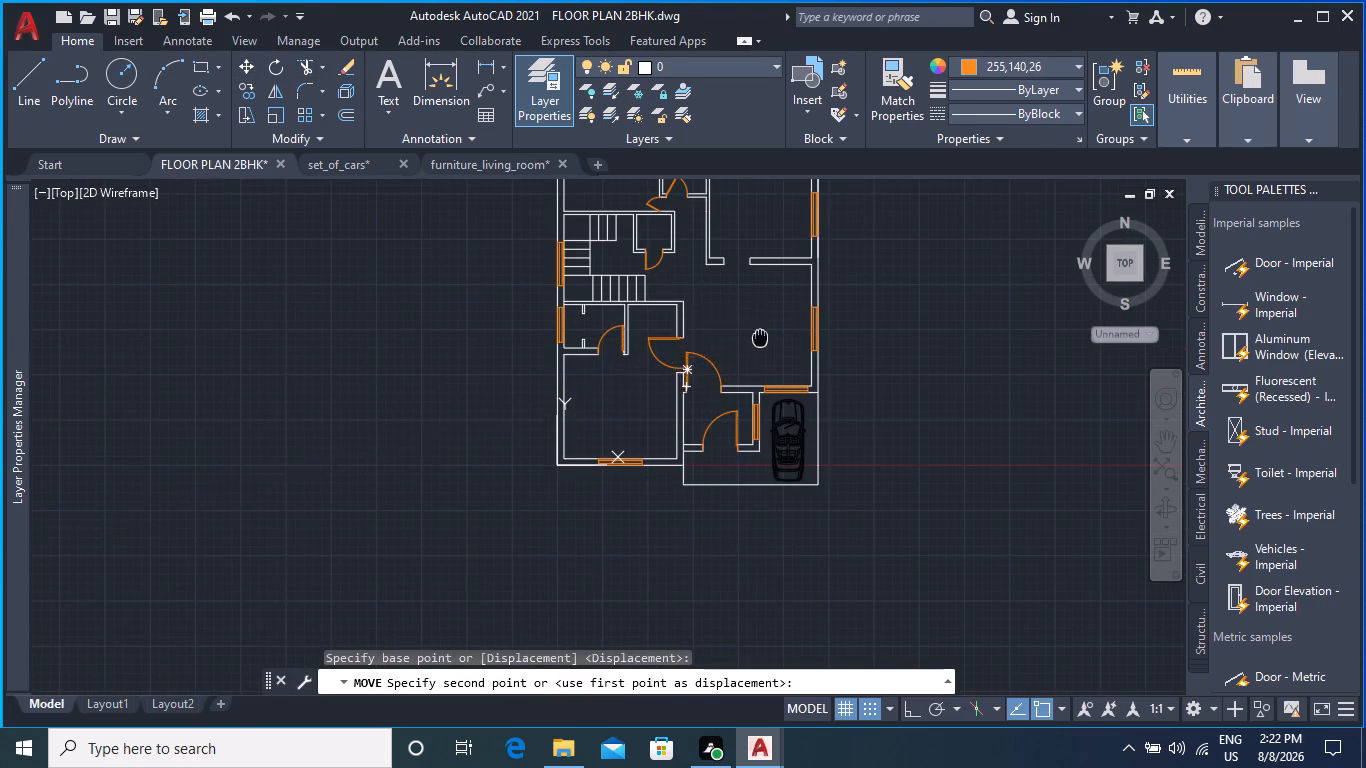
middle_drag(715, 361, 611, 426)
scroll(610, 426, up, 1)
middle_drag(629, 418, 622, 420)
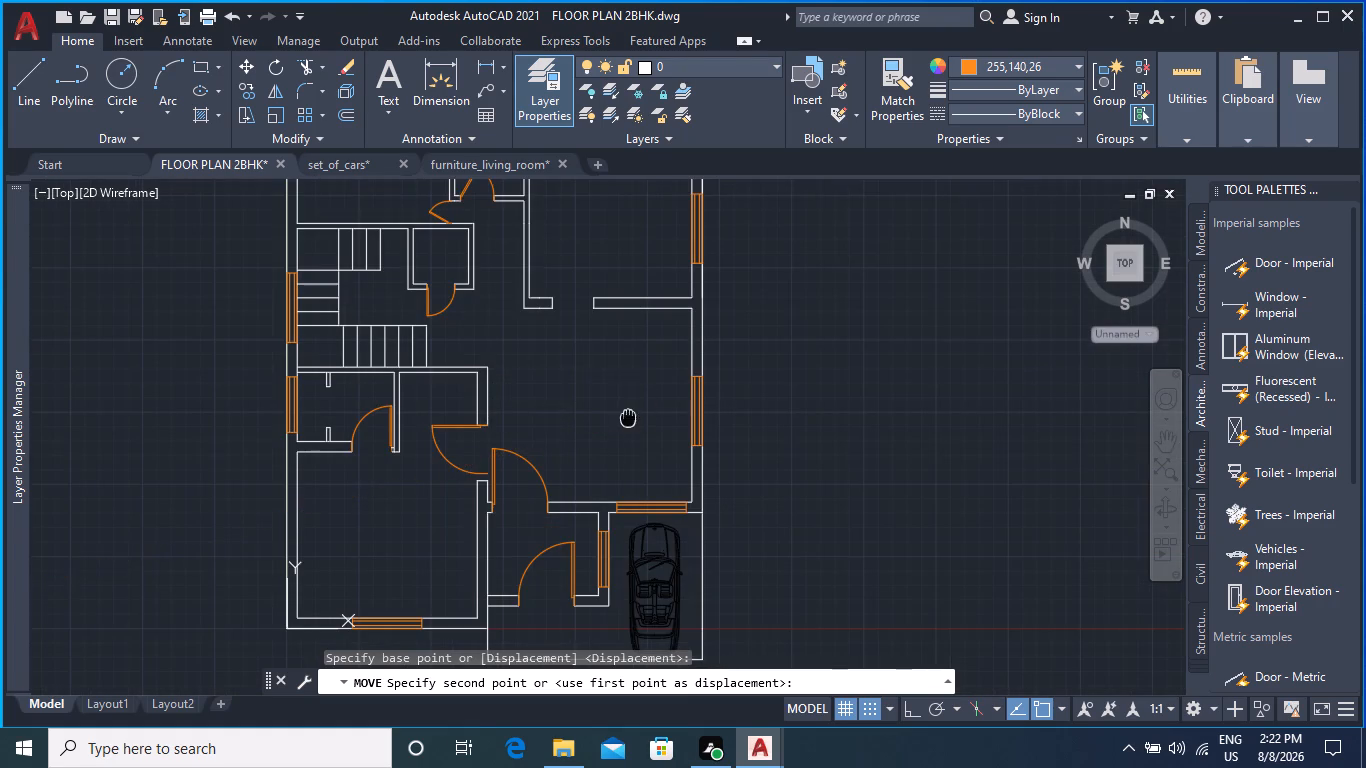
middle_drag(622, 420, 596, 431)
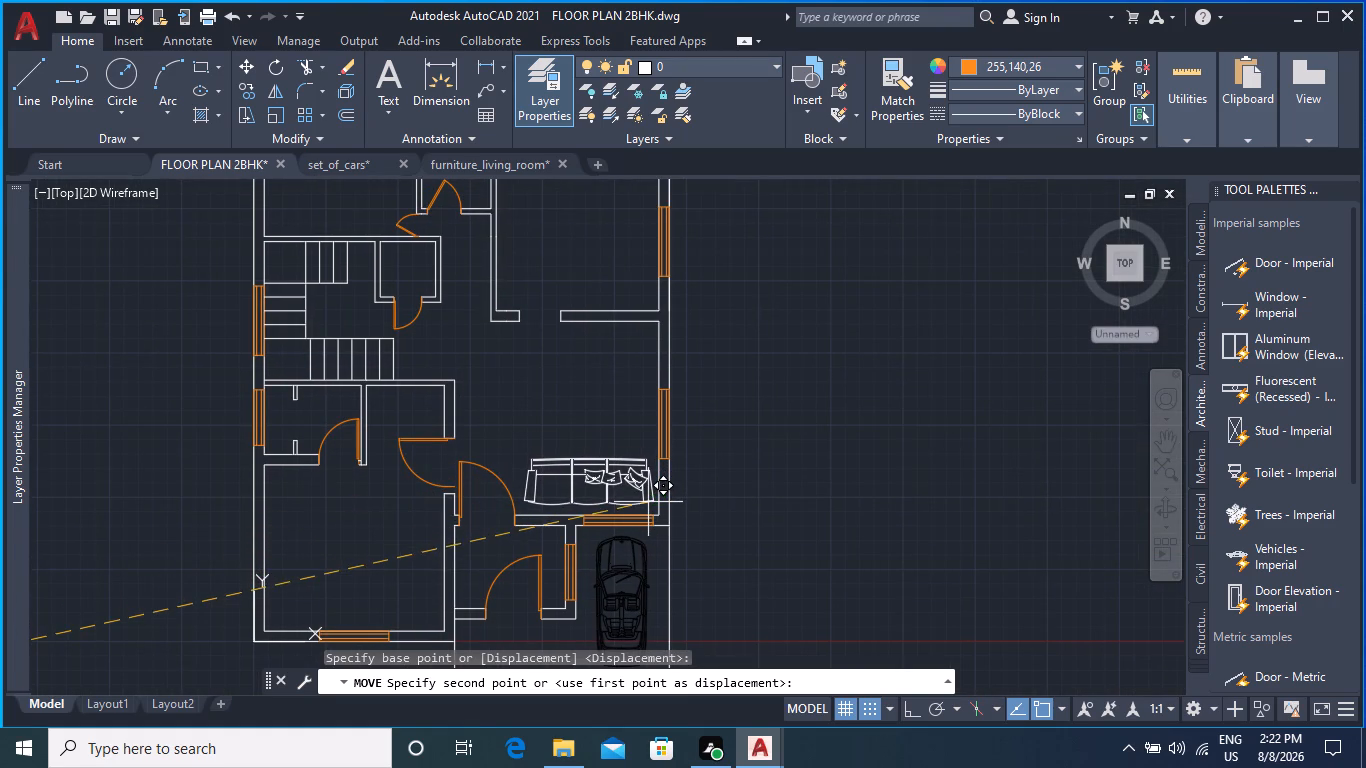
click(645, 503)
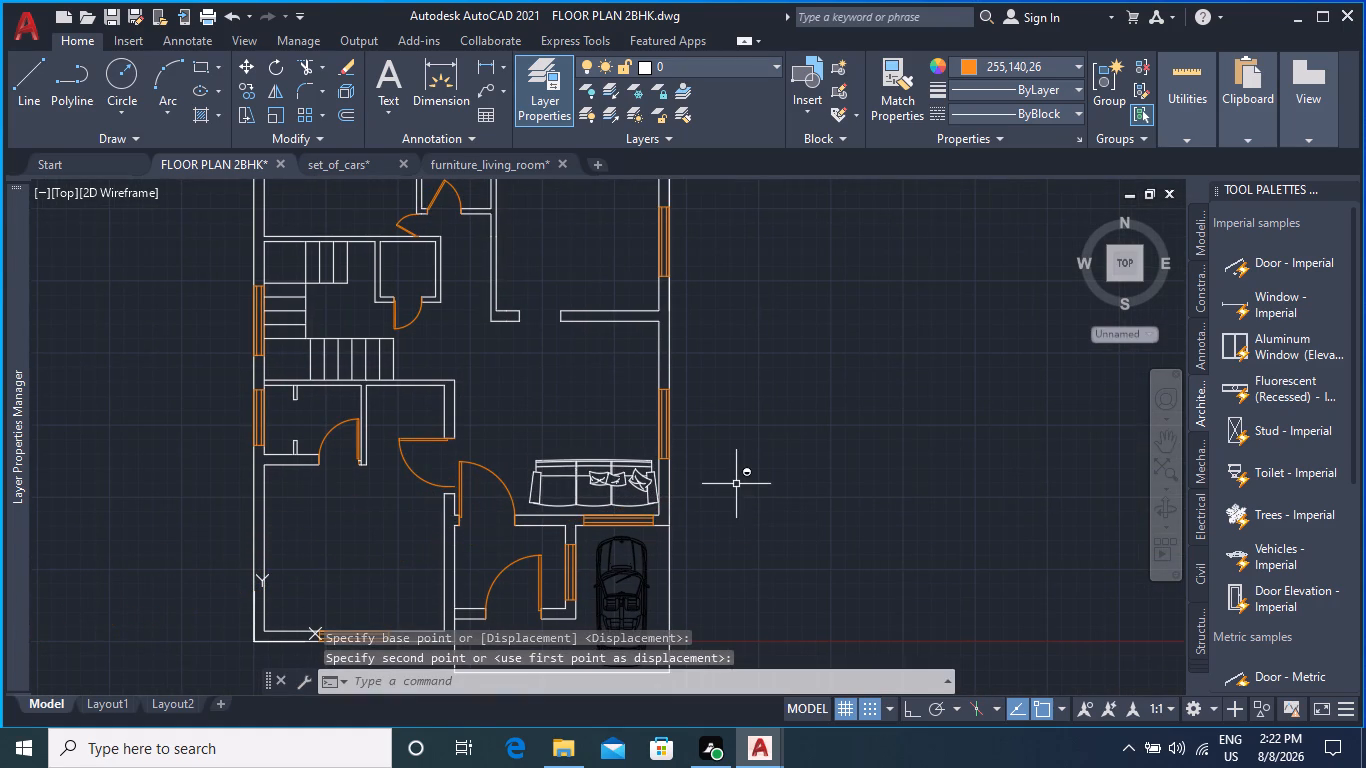
Rotate the cushioned sofa 90° clockwise about its northeast back corner so that its back faces the east wall window.
click(275, 68)
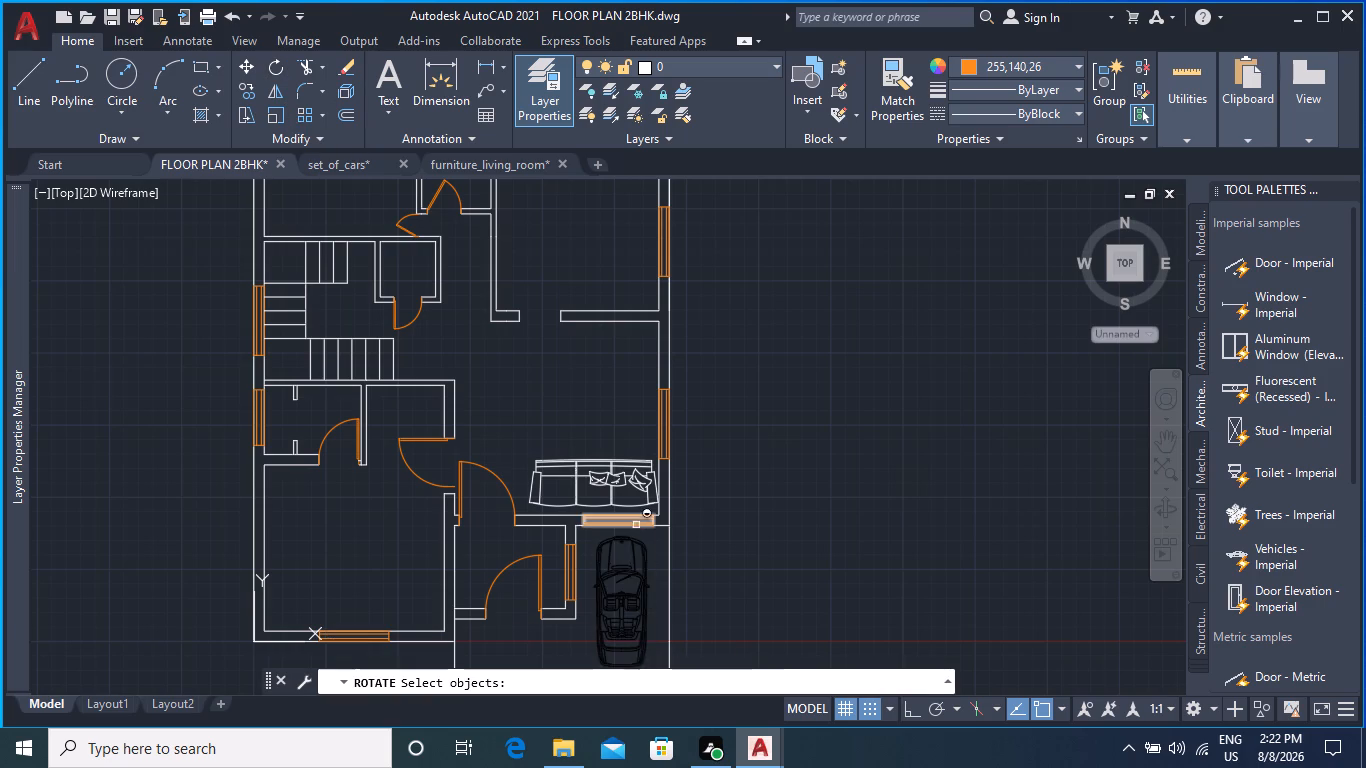
click(572, 473)
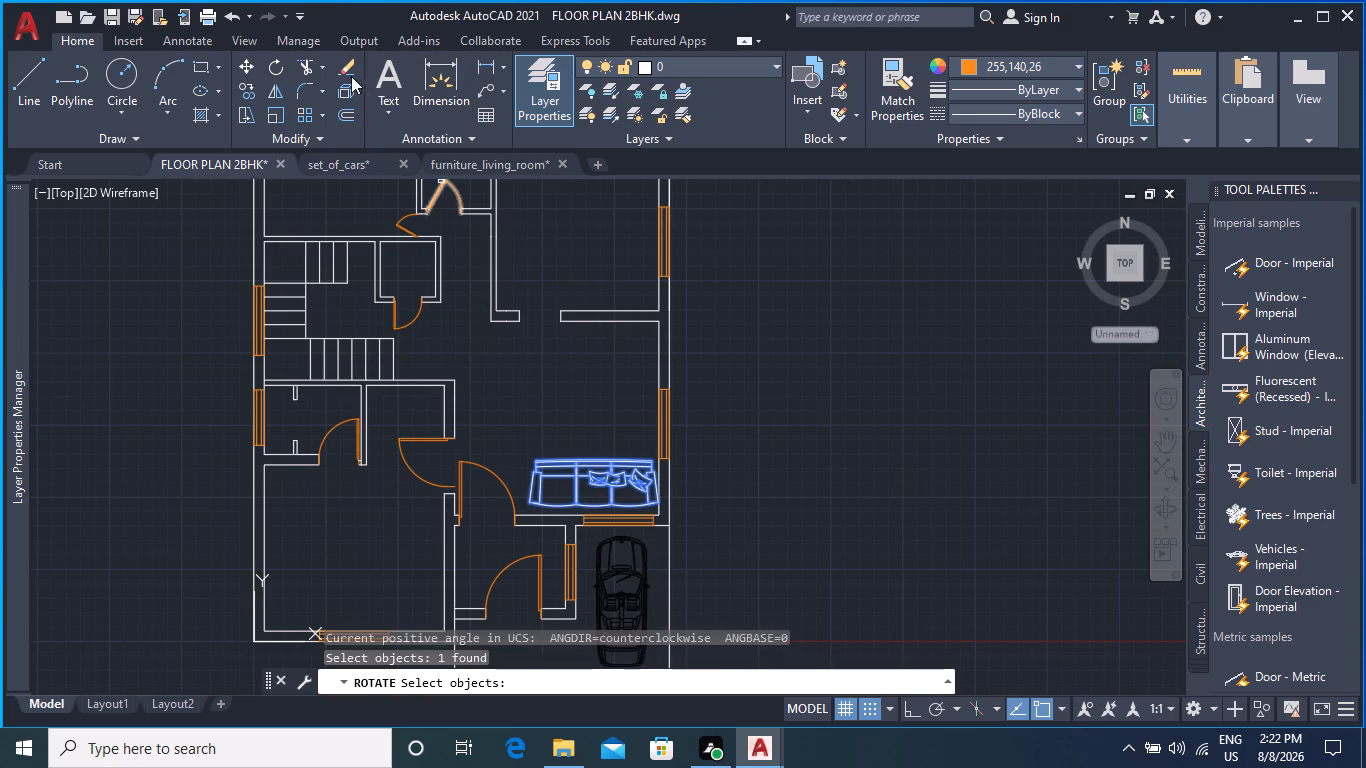
key(Return)
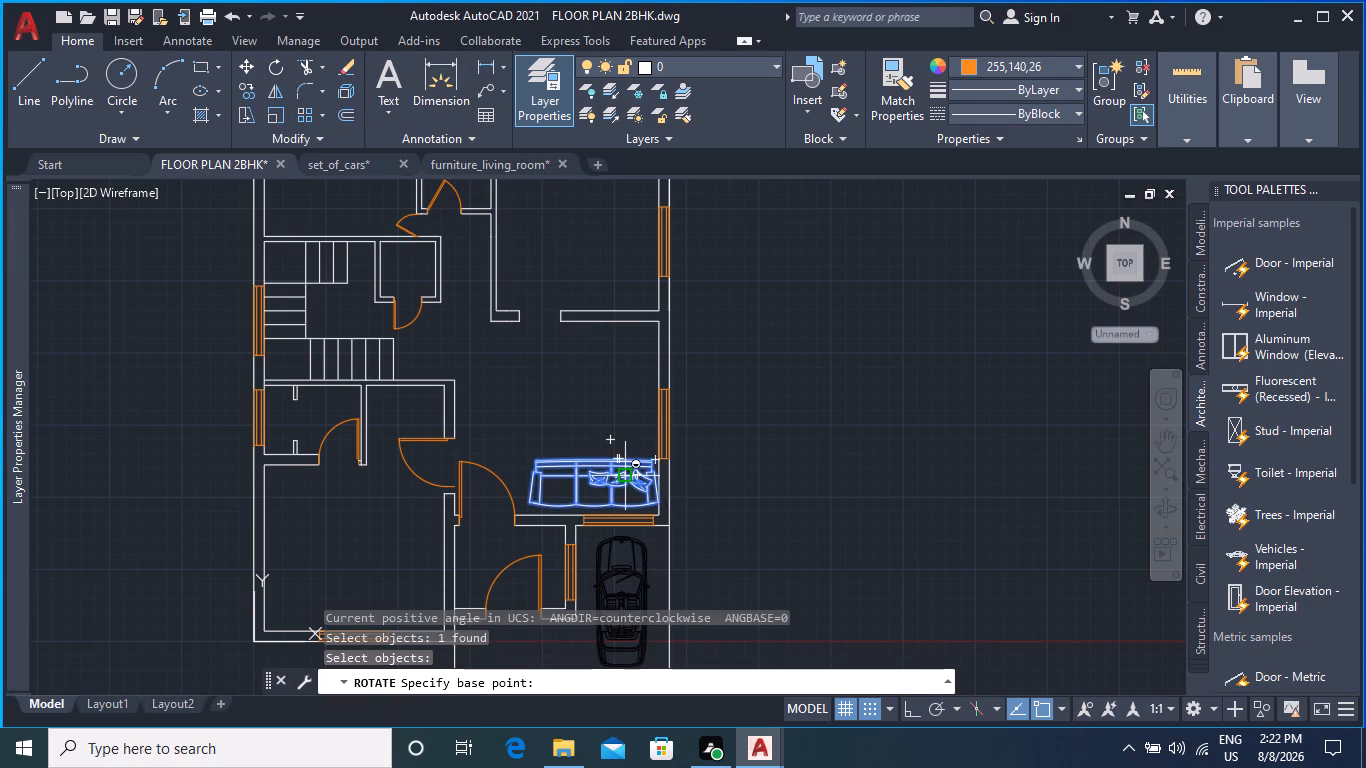
click(647, 458)
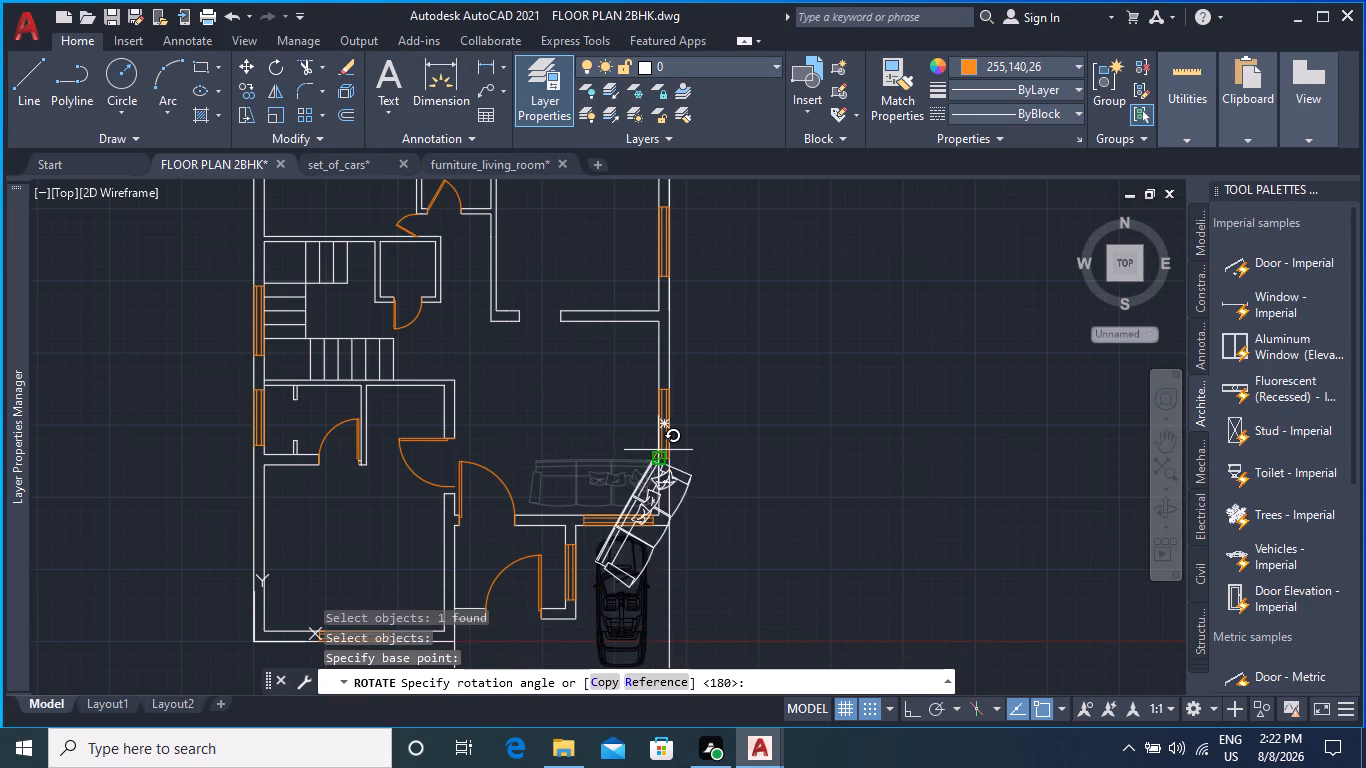
click(654, 563)
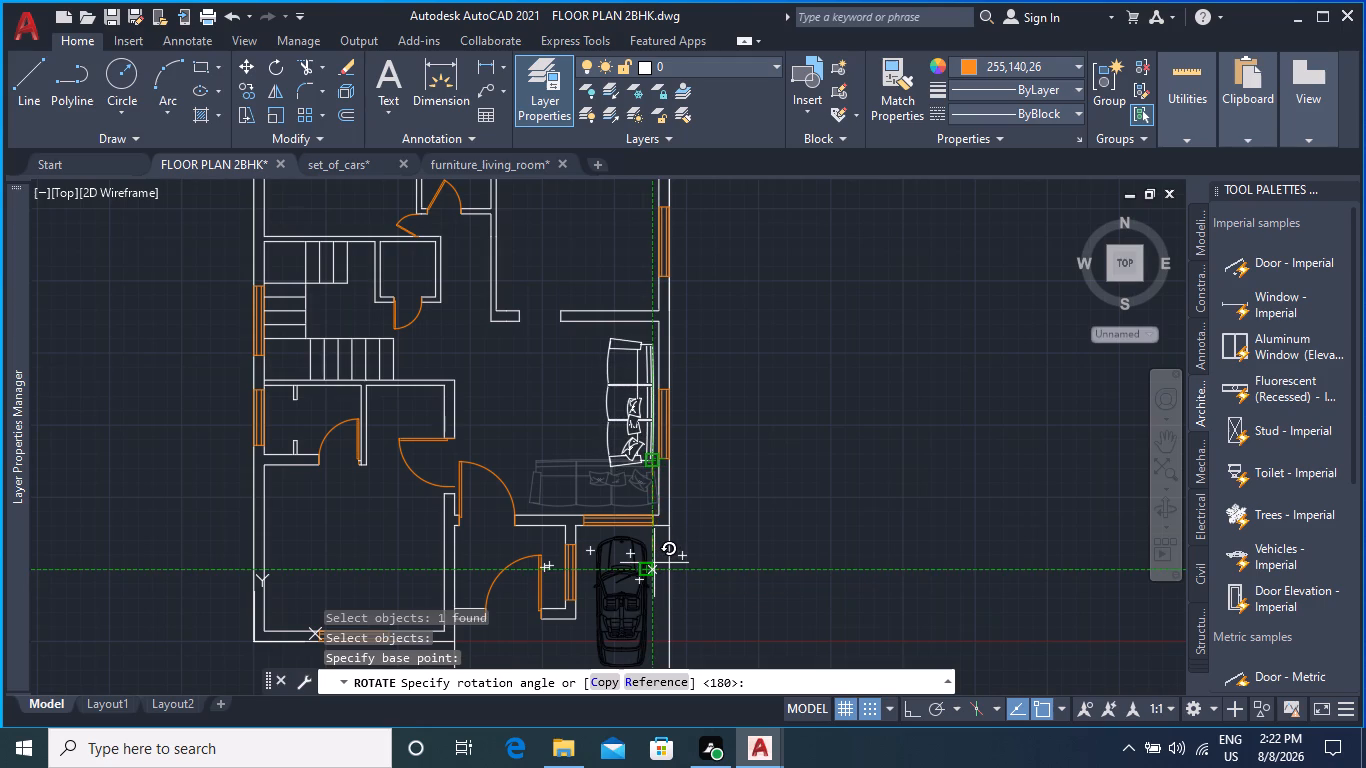
Scale the rotated sofa down slightly about the outer front corner of its north armrest.
scroll(822, 451, up, 2)
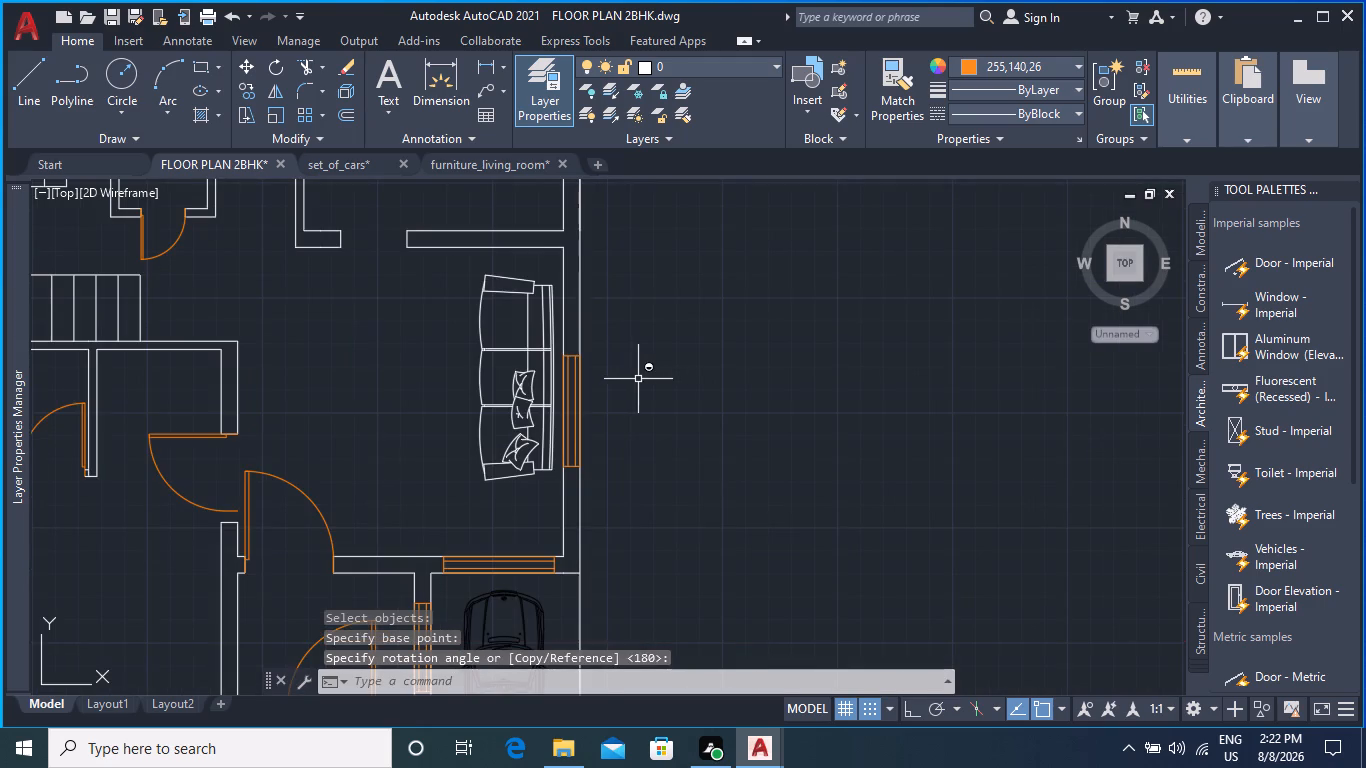
middle_drag(640, 378, 730, 428)
scroll(726, 435, up, 1)
middle_drag(728, 459, 808, 423)
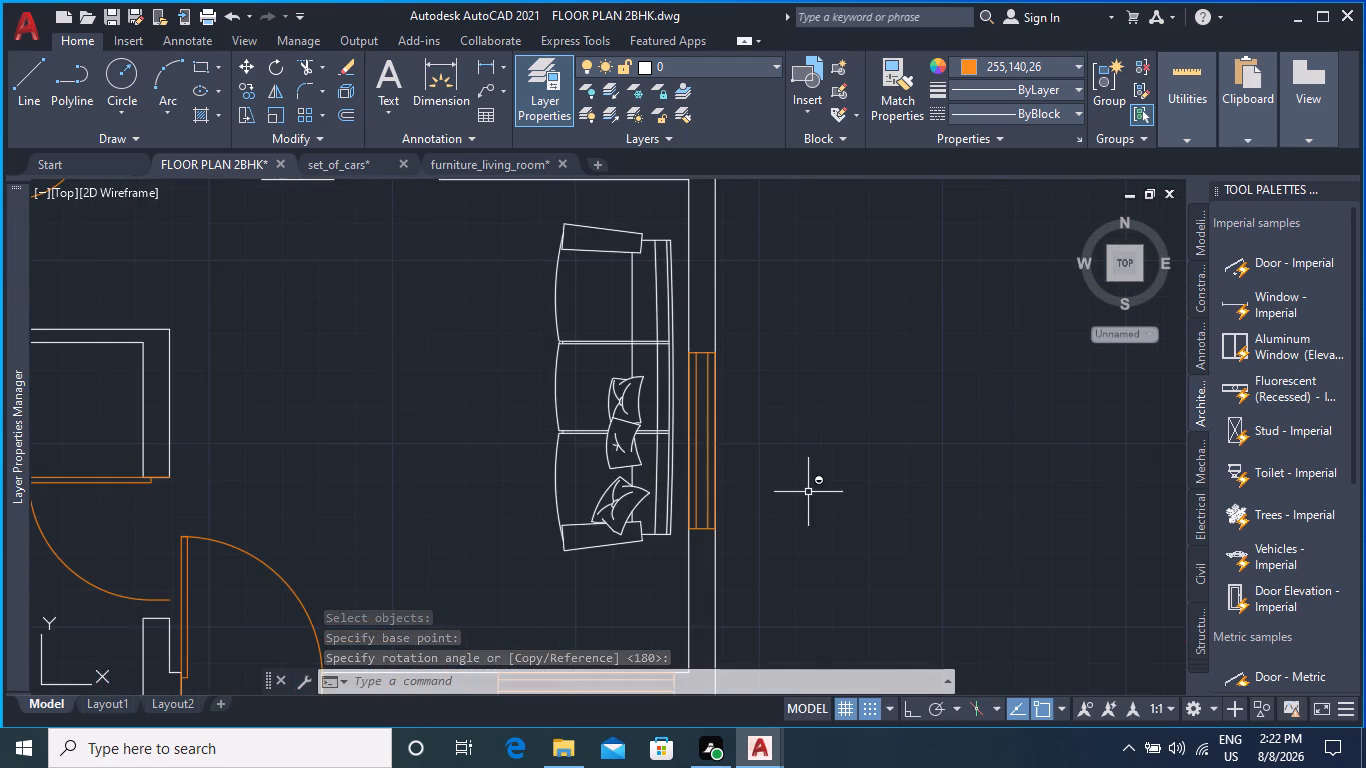
middle_drag(808, 494, 834, 412)
scroll(845, 435, down, 1)
middle_drag(835, 463, 822, 505)
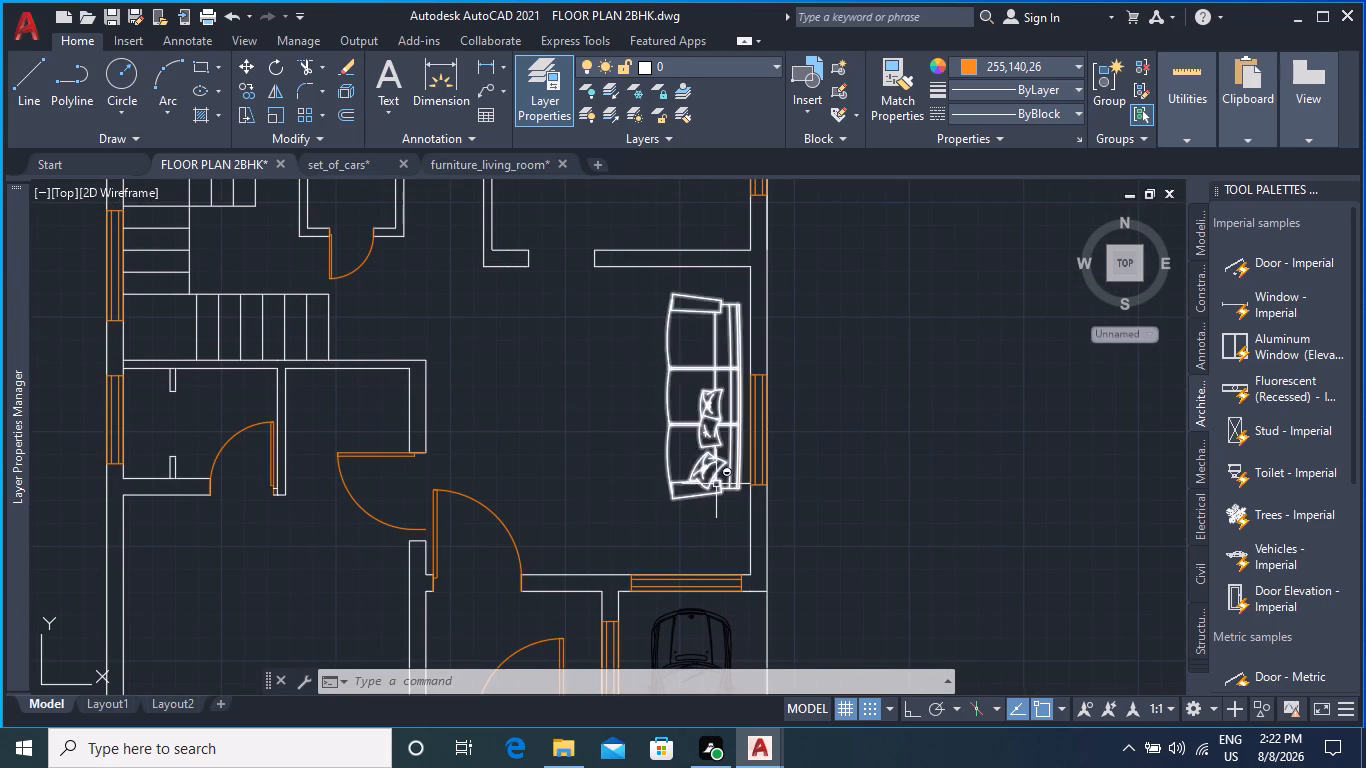
click(718, 479)
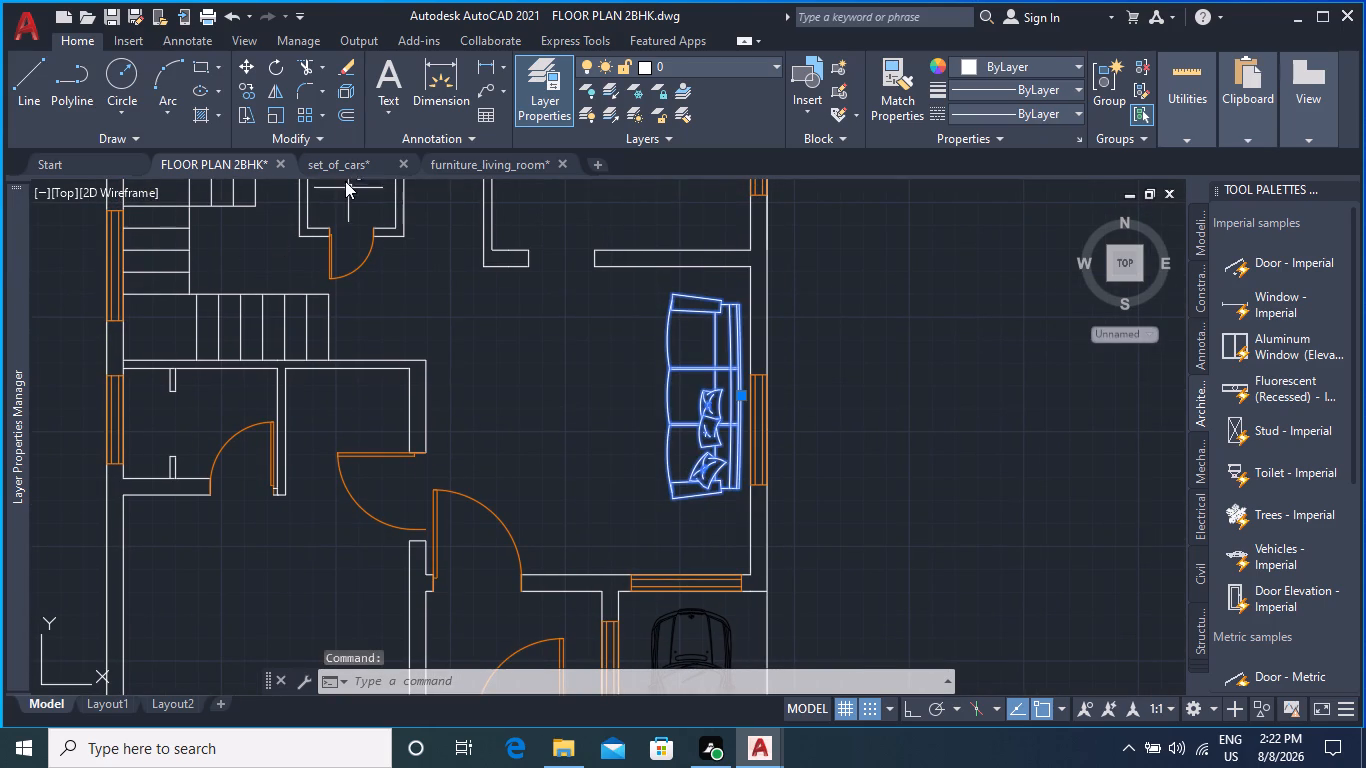
text(SC)
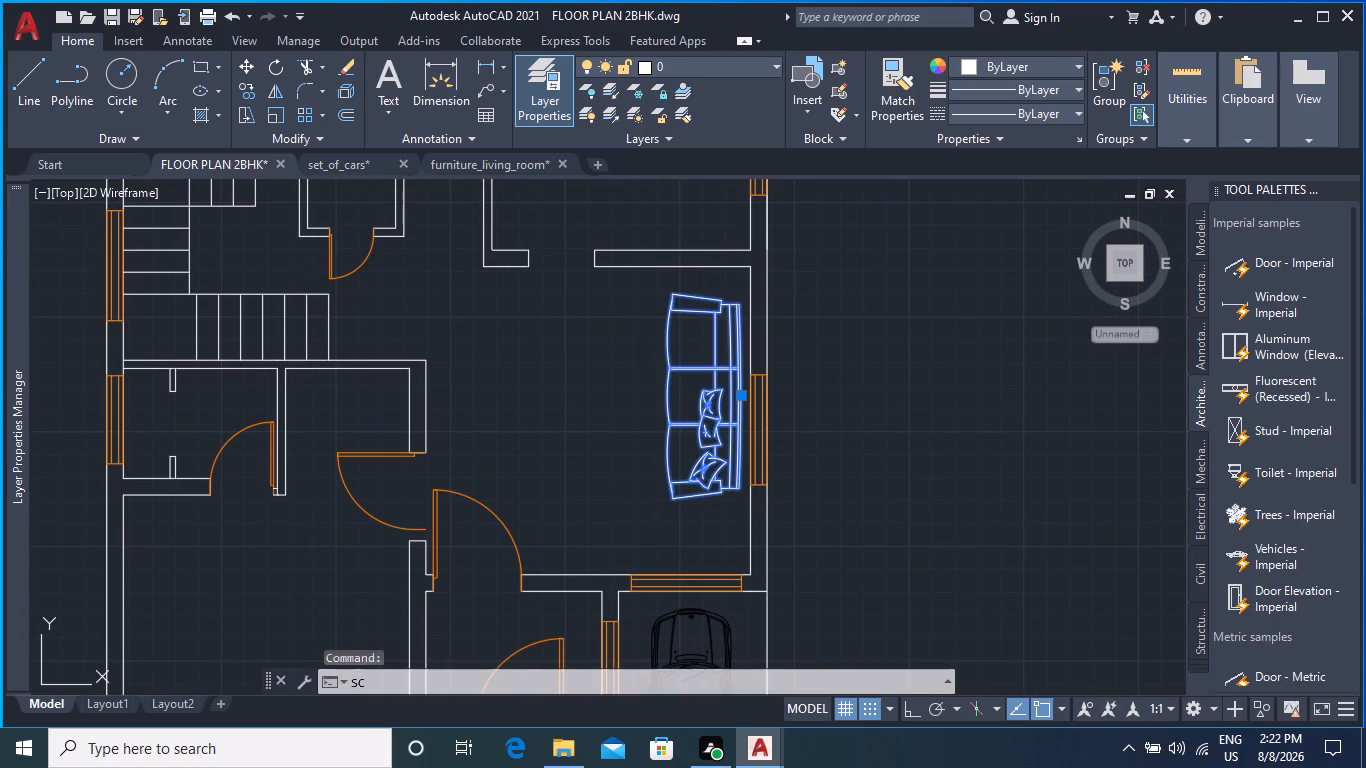
key(a)
click(390, 485)
click(675, 296)
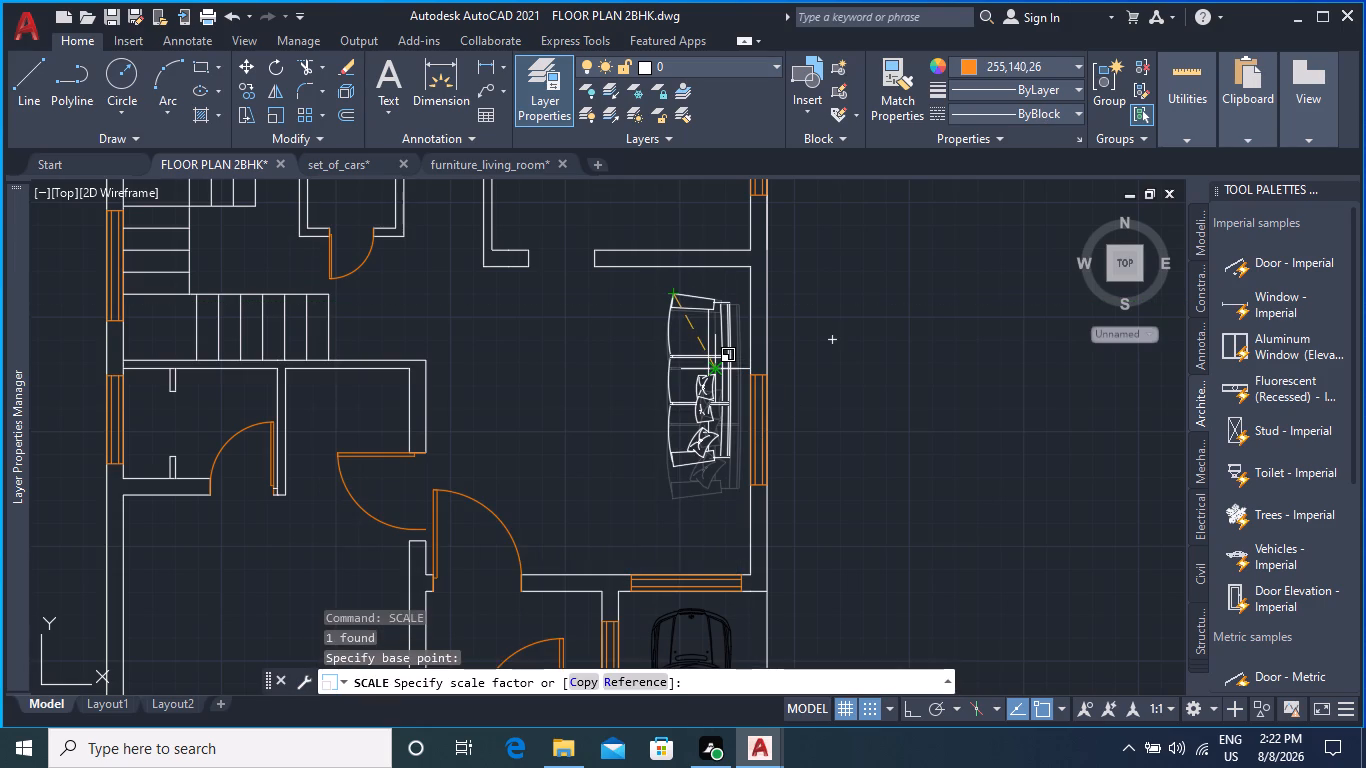
click(715, 372)
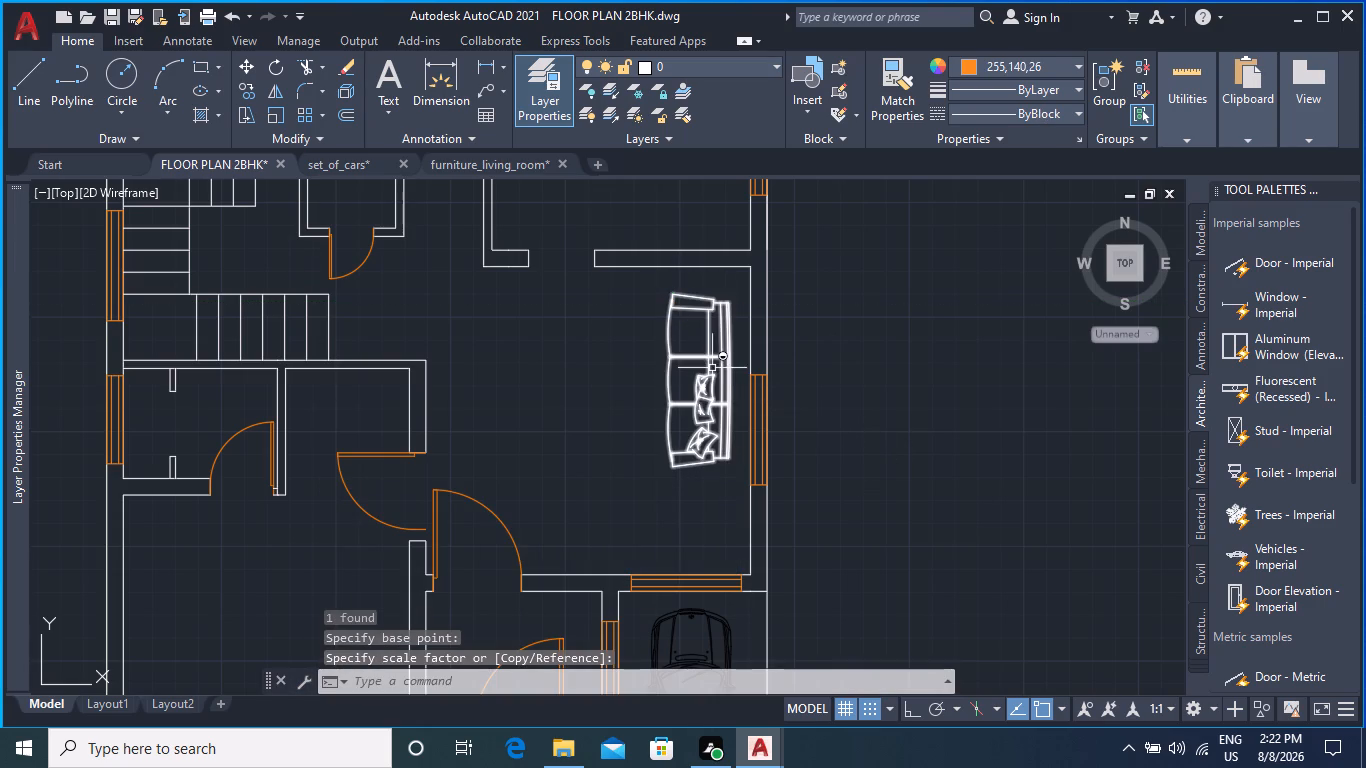
Move the sofa by its northeast back corner so its back sits flush against the east wall, in front of the window.
click(245, 63)
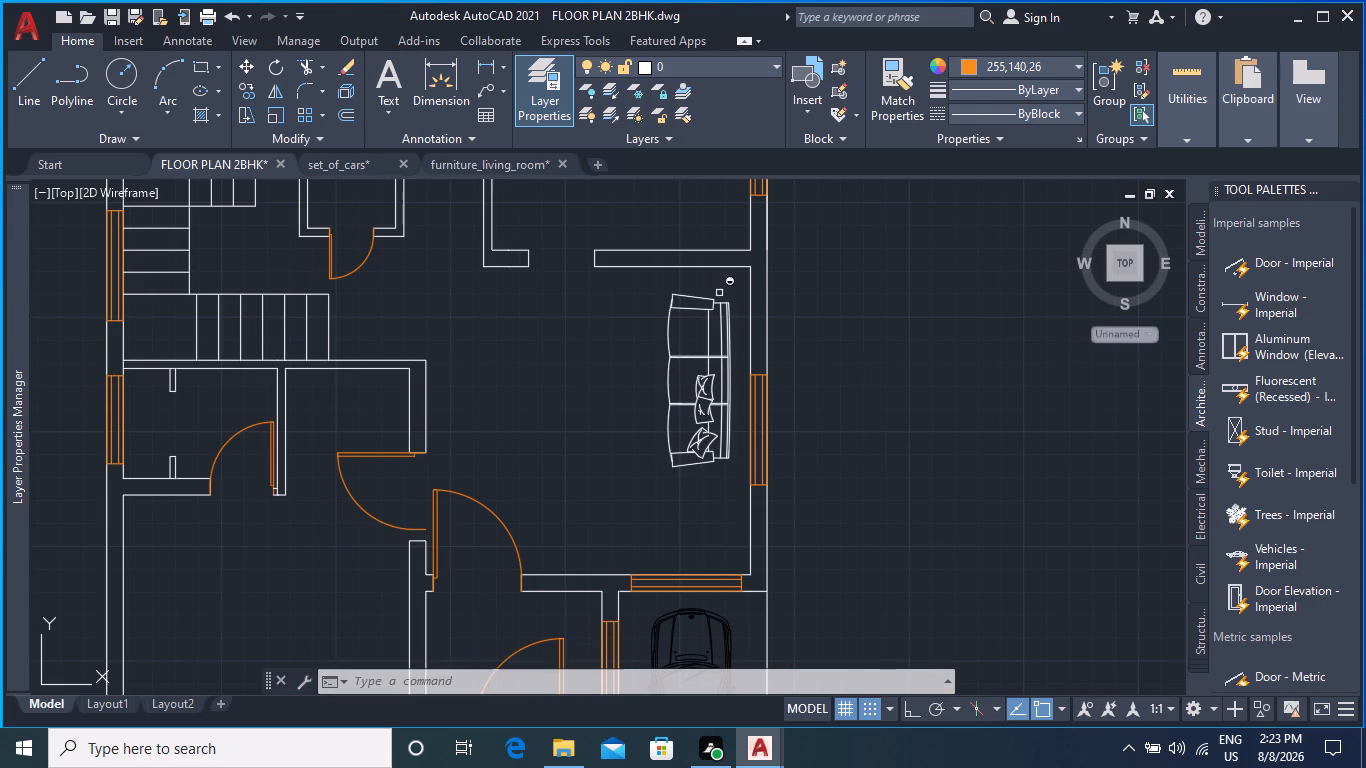
click(722, 347)
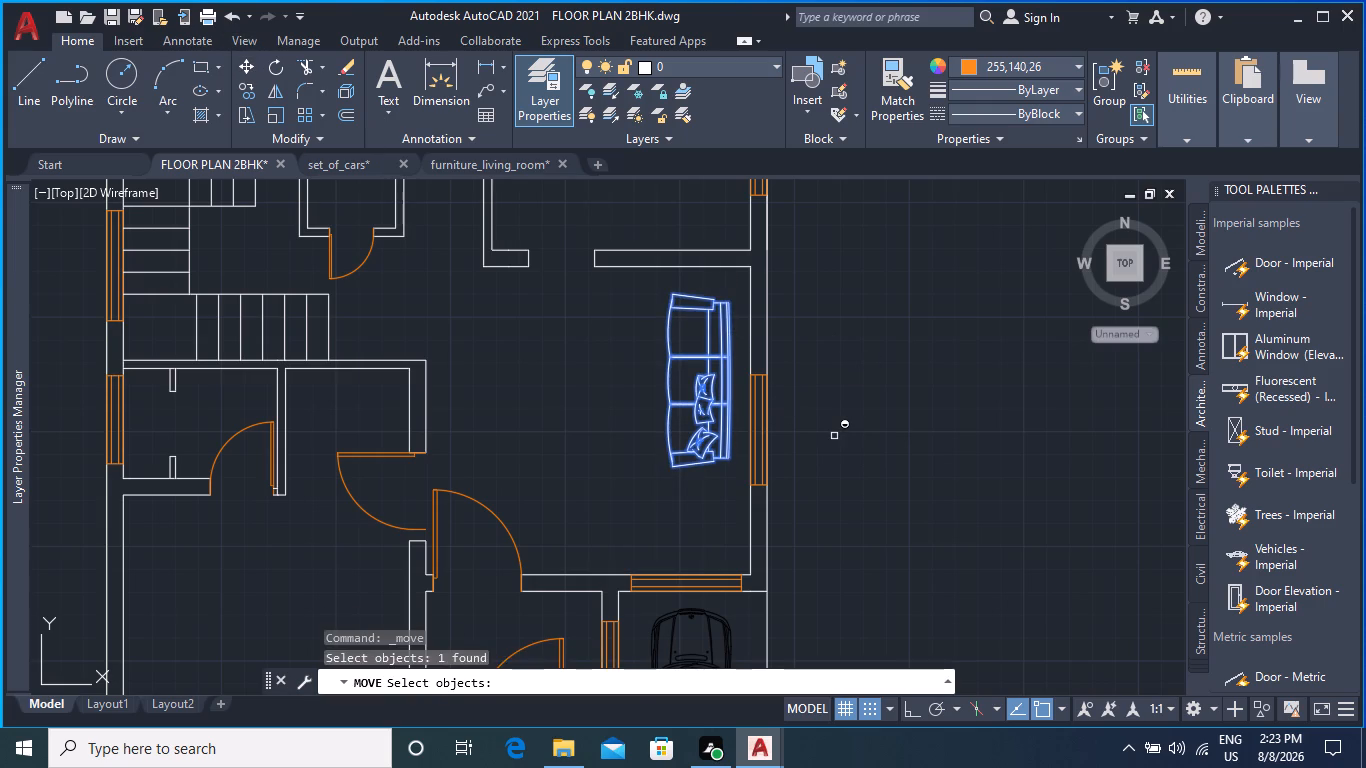
key(Return)
click(734, 298)
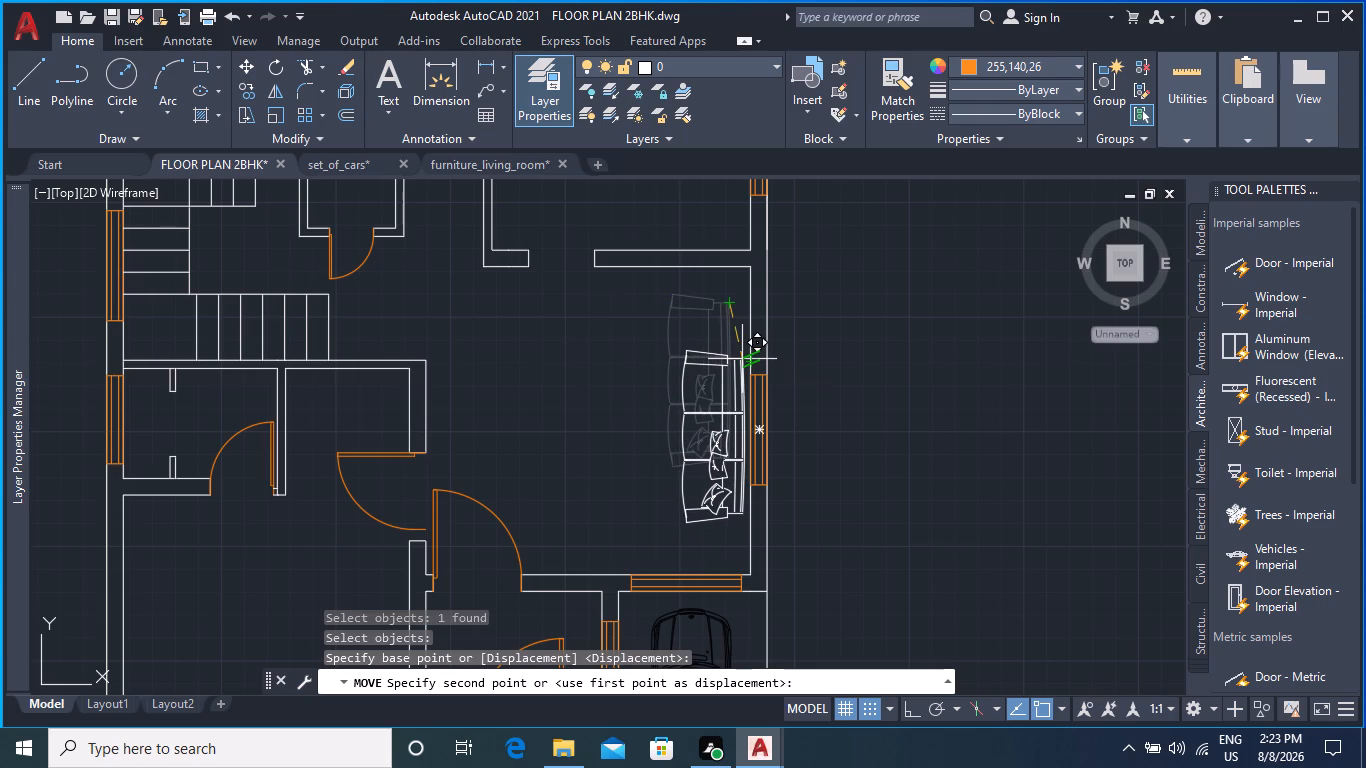
click(742, 359)
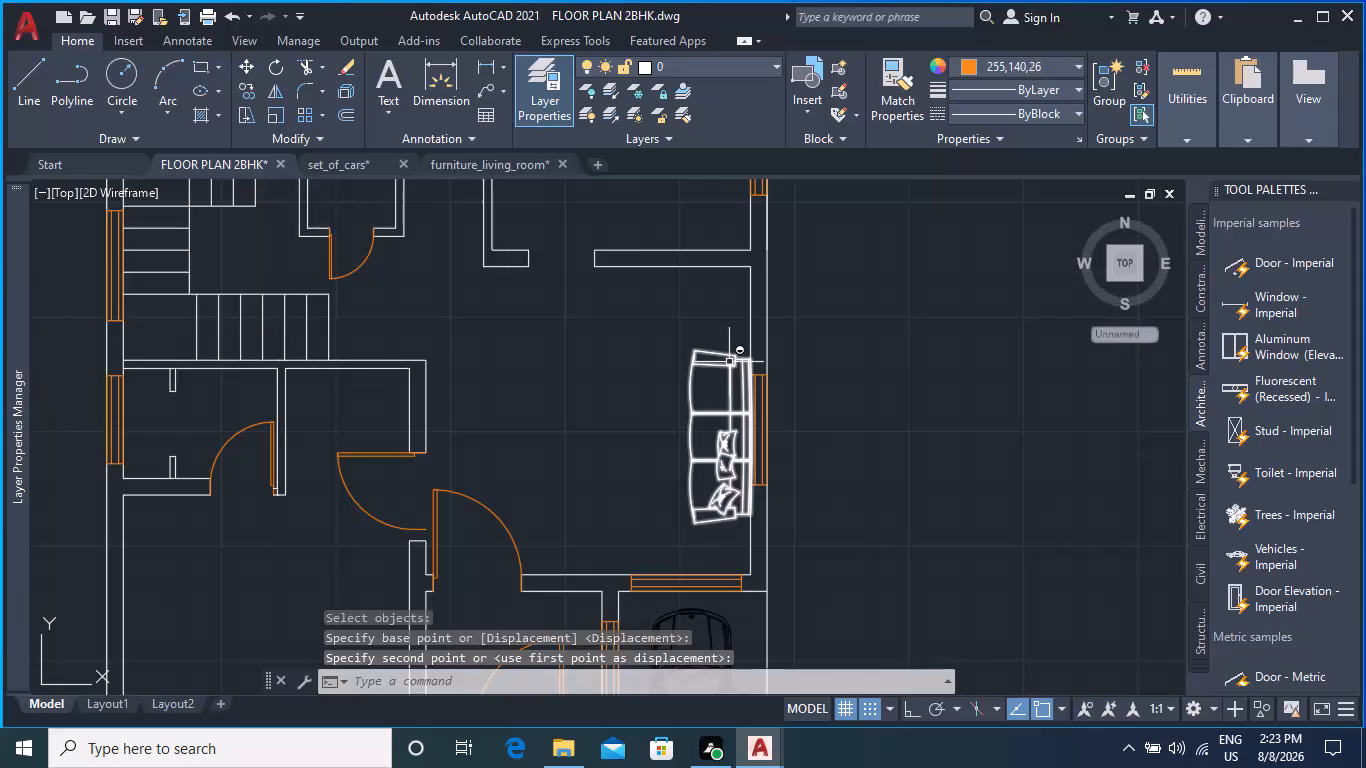
Move the cushioned sofa slightly west by its northeast back corner, leaving a small gap to the east wall.
scroll(729, 362, up, 3)
key(space)
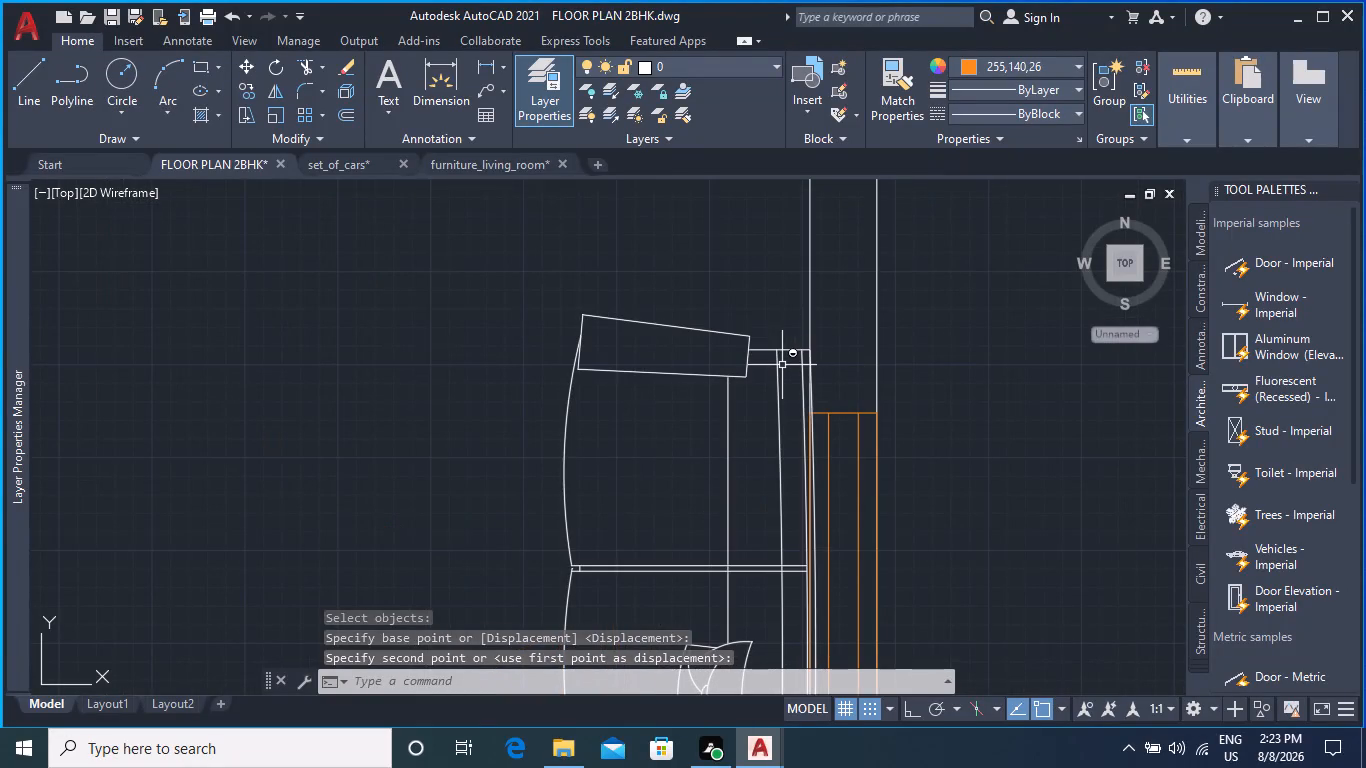
click(807, 353)
click(784, 354)
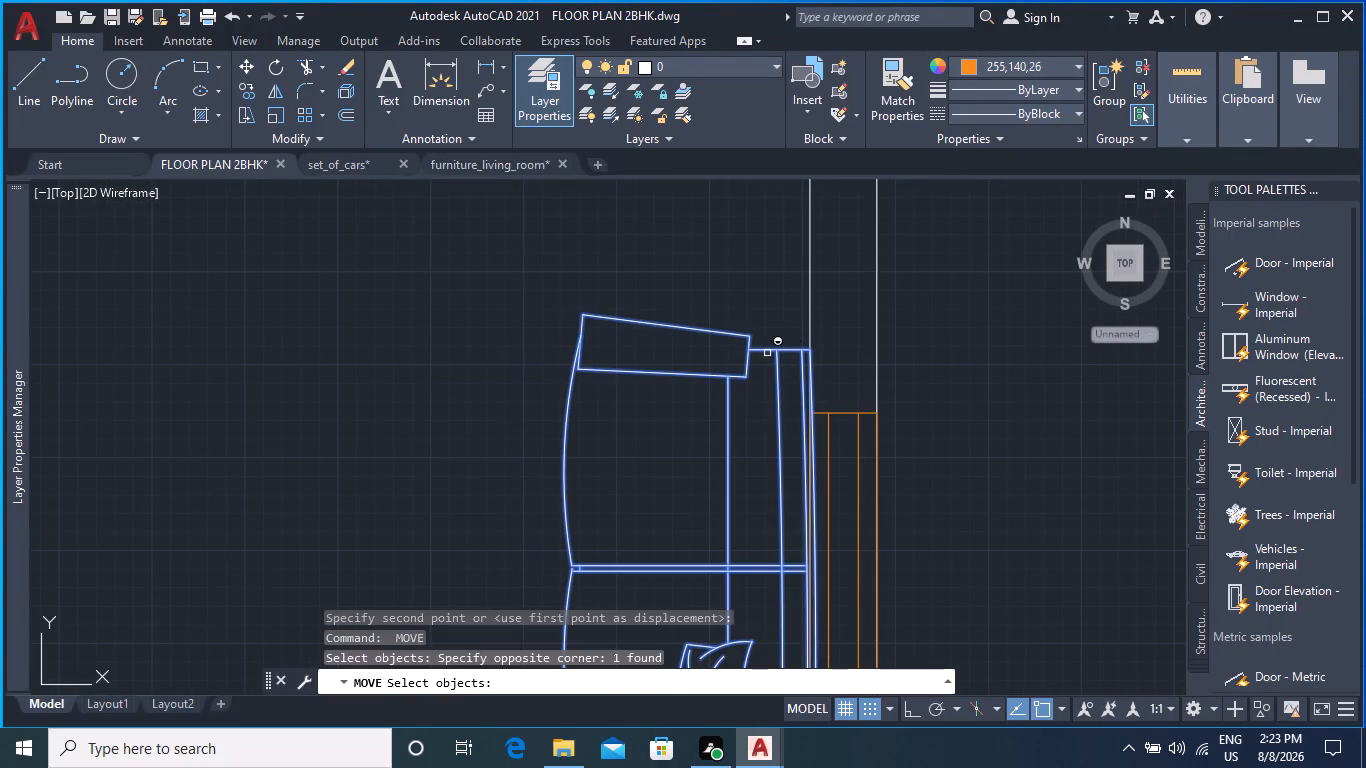
key(Return)
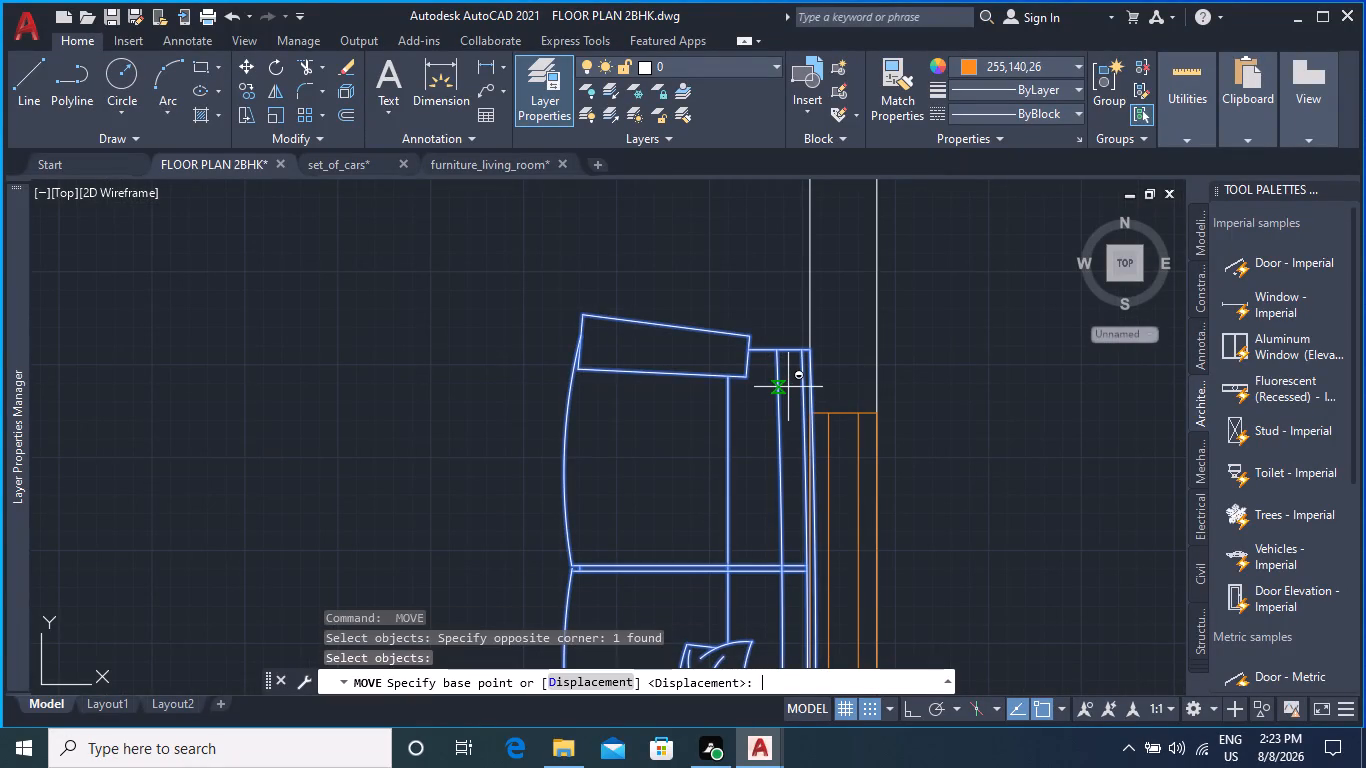
click(812, 354)
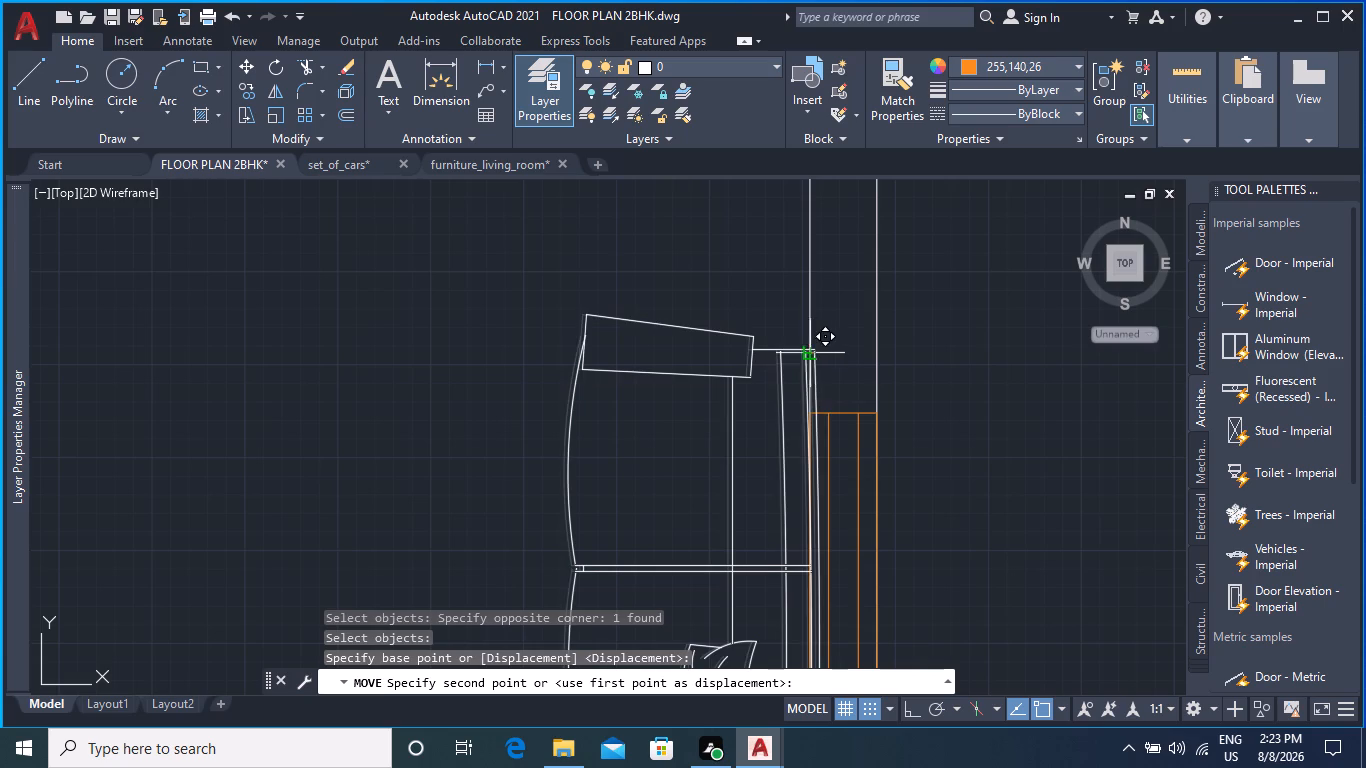
click(790, 354)
scroll(1023, 405, down, 3)
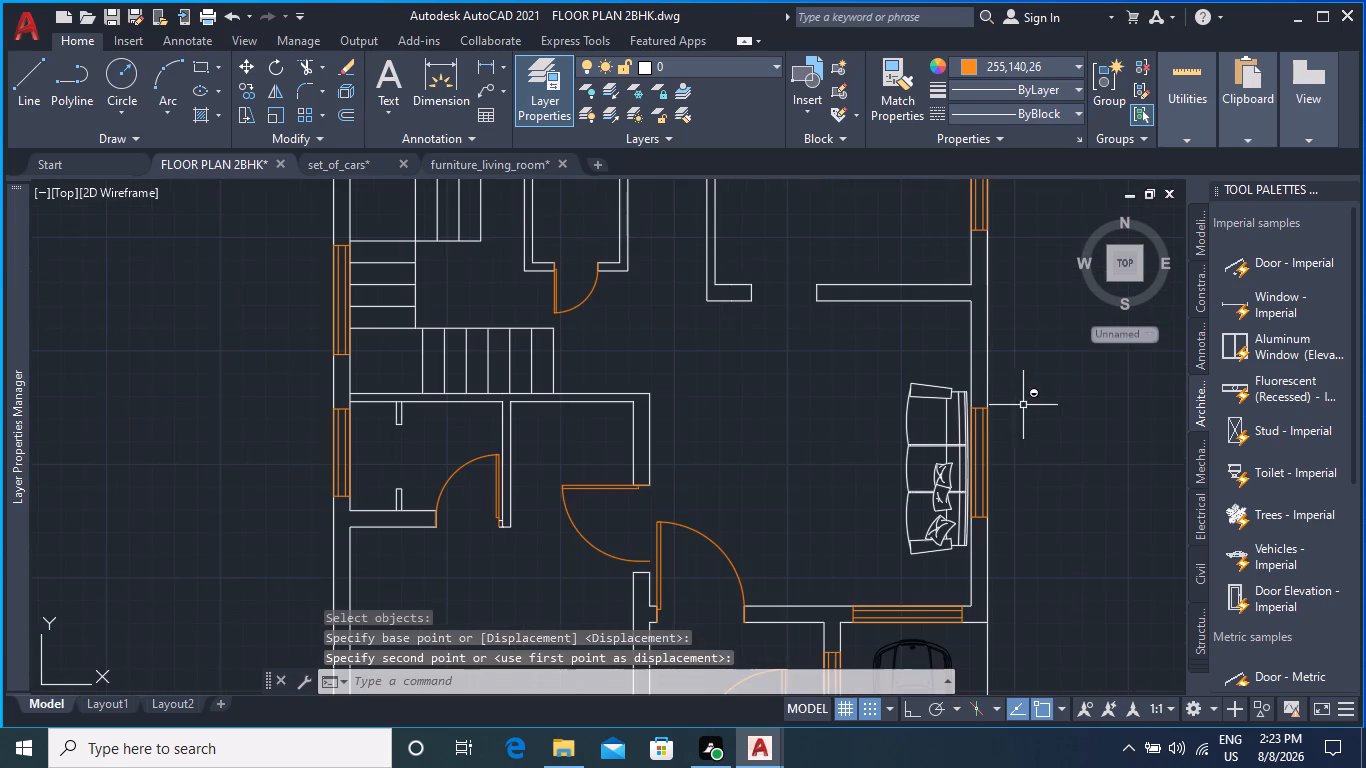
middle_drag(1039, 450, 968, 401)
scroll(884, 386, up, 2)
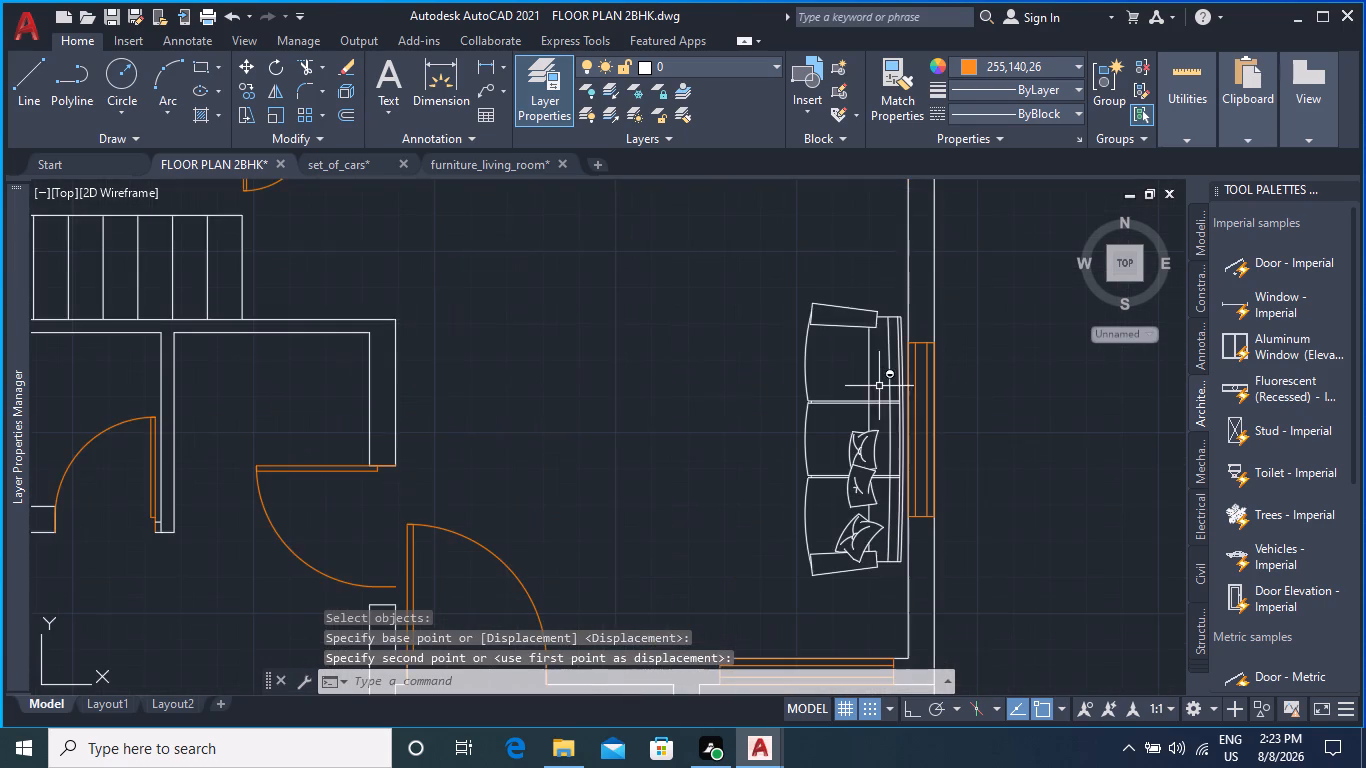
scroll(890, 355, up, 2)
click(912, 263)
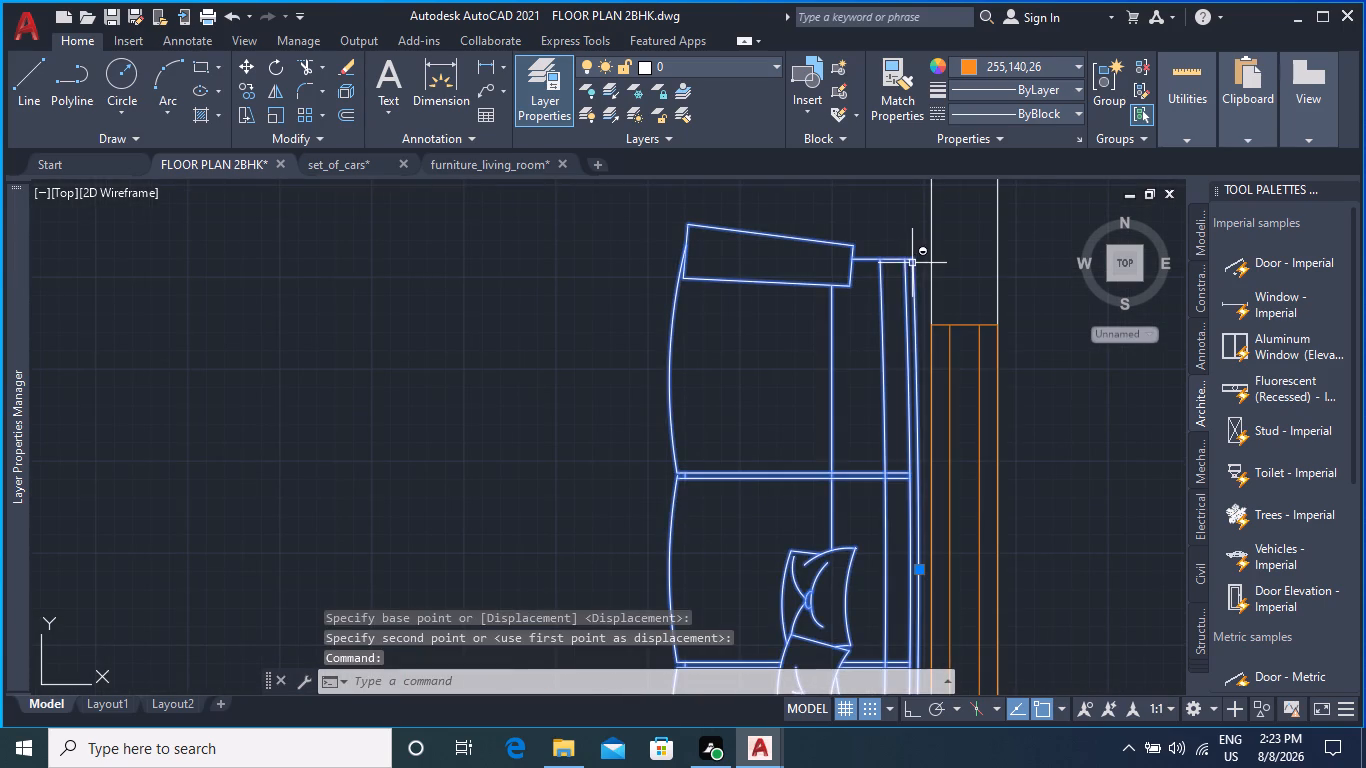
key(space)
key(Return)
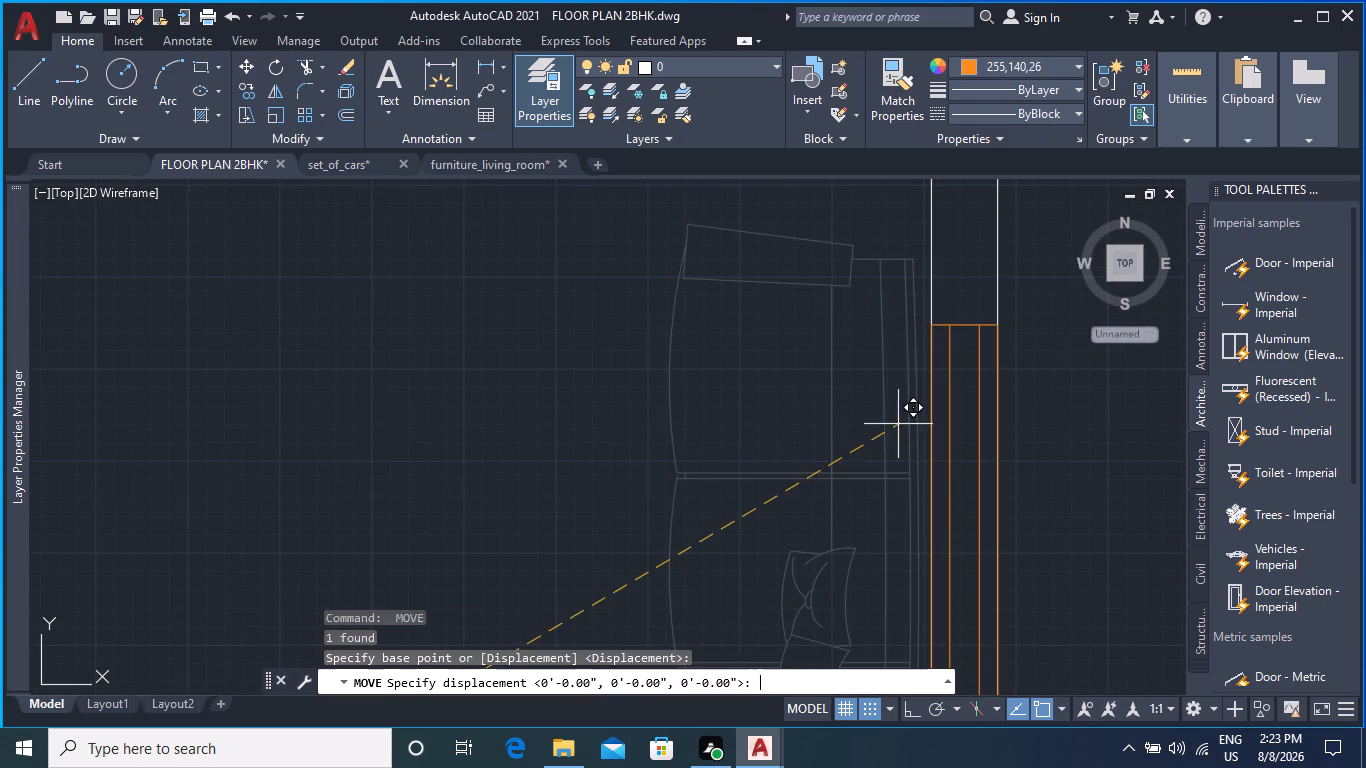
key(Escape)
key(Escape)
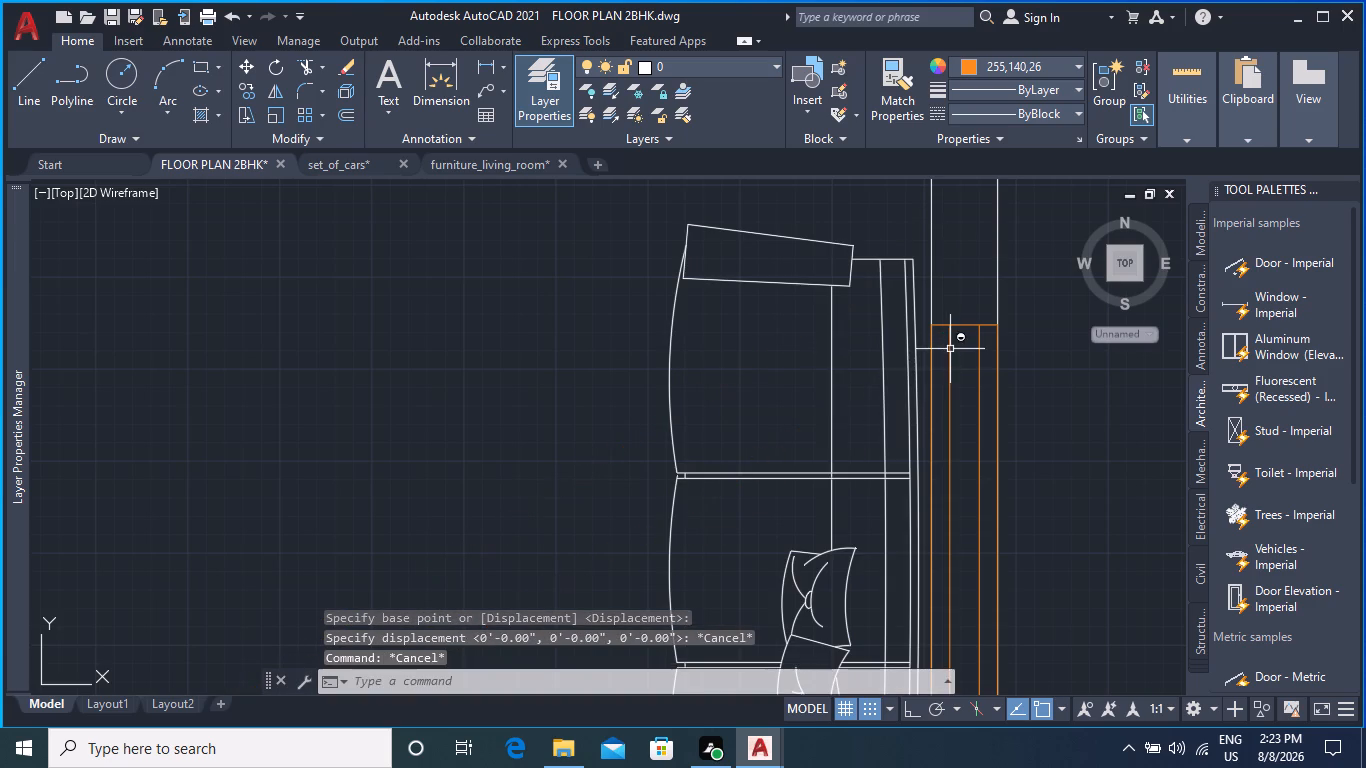
Shift the cushioned sofa a little further west from the east wall window, using its northeast back corner as base point.
click(908, 285)
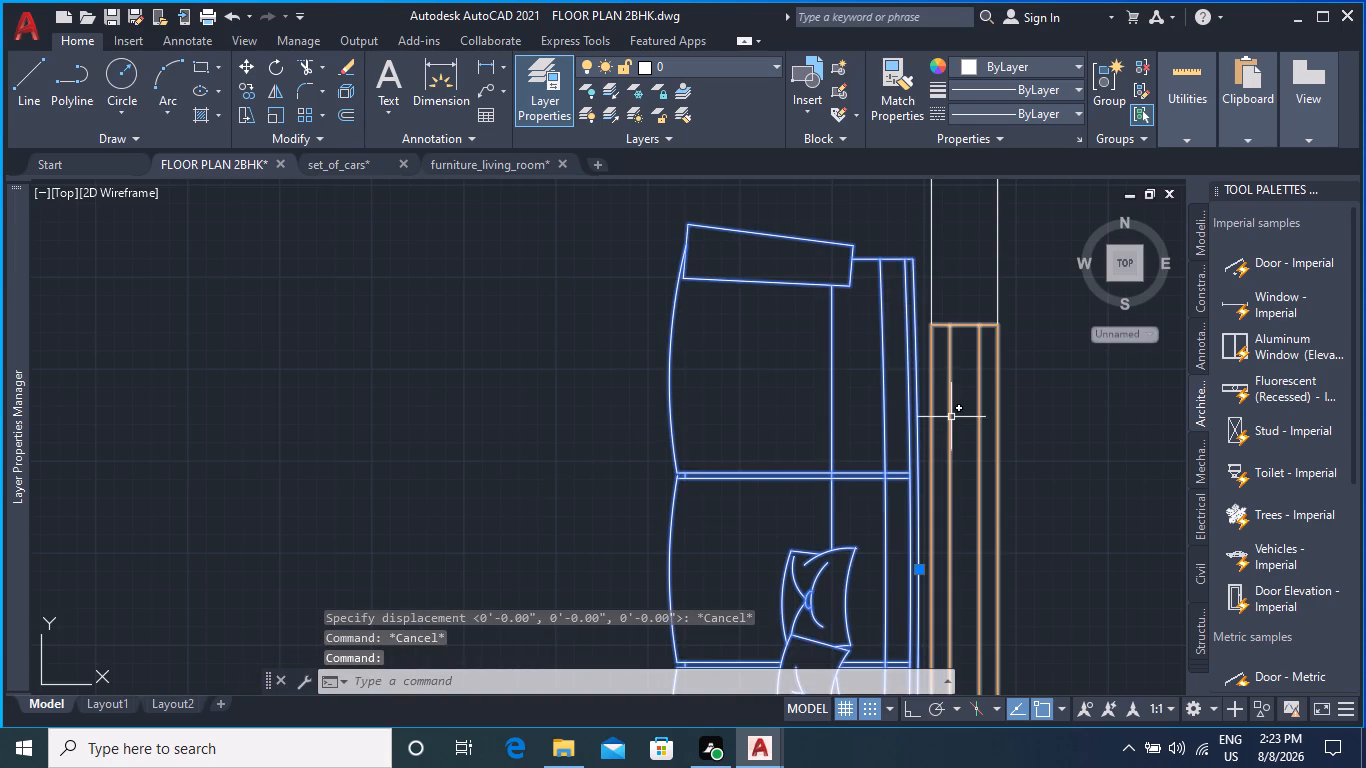
key(space)
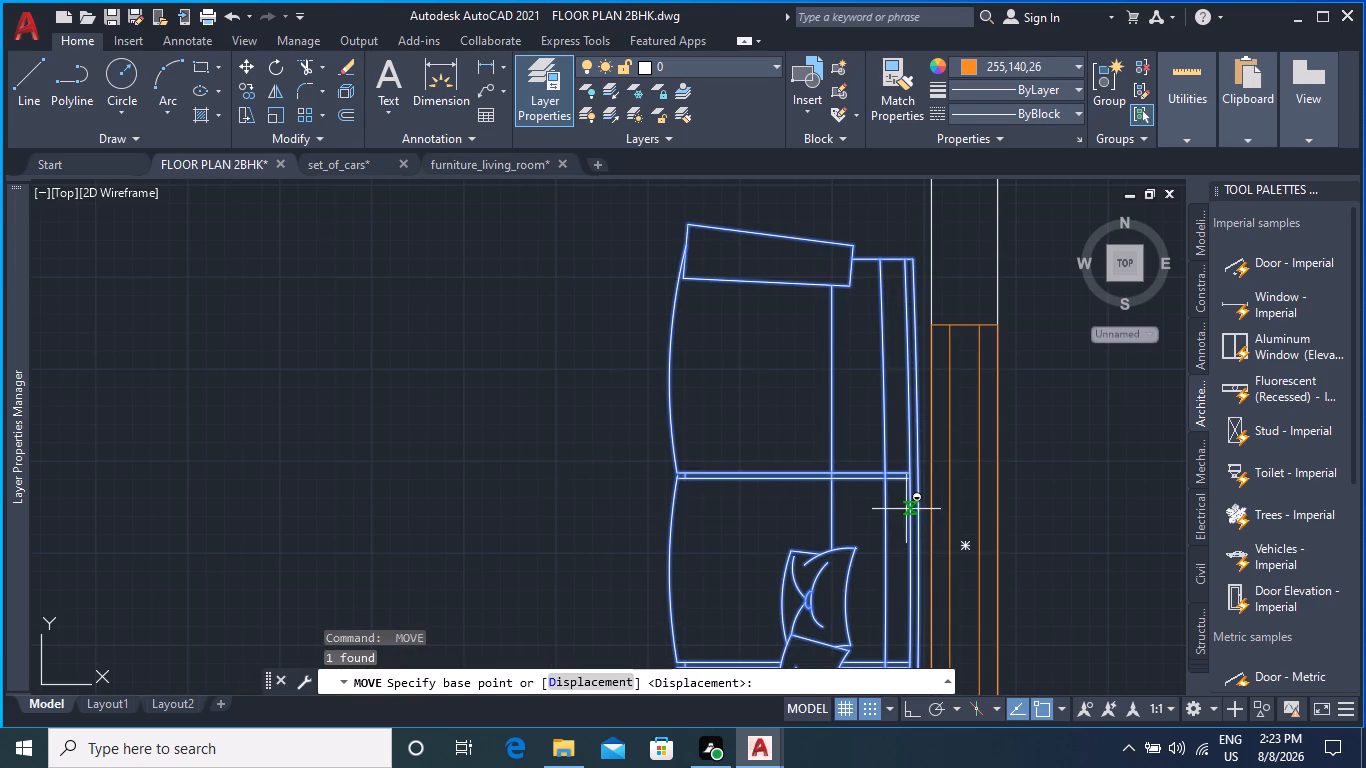
click(914, 260)
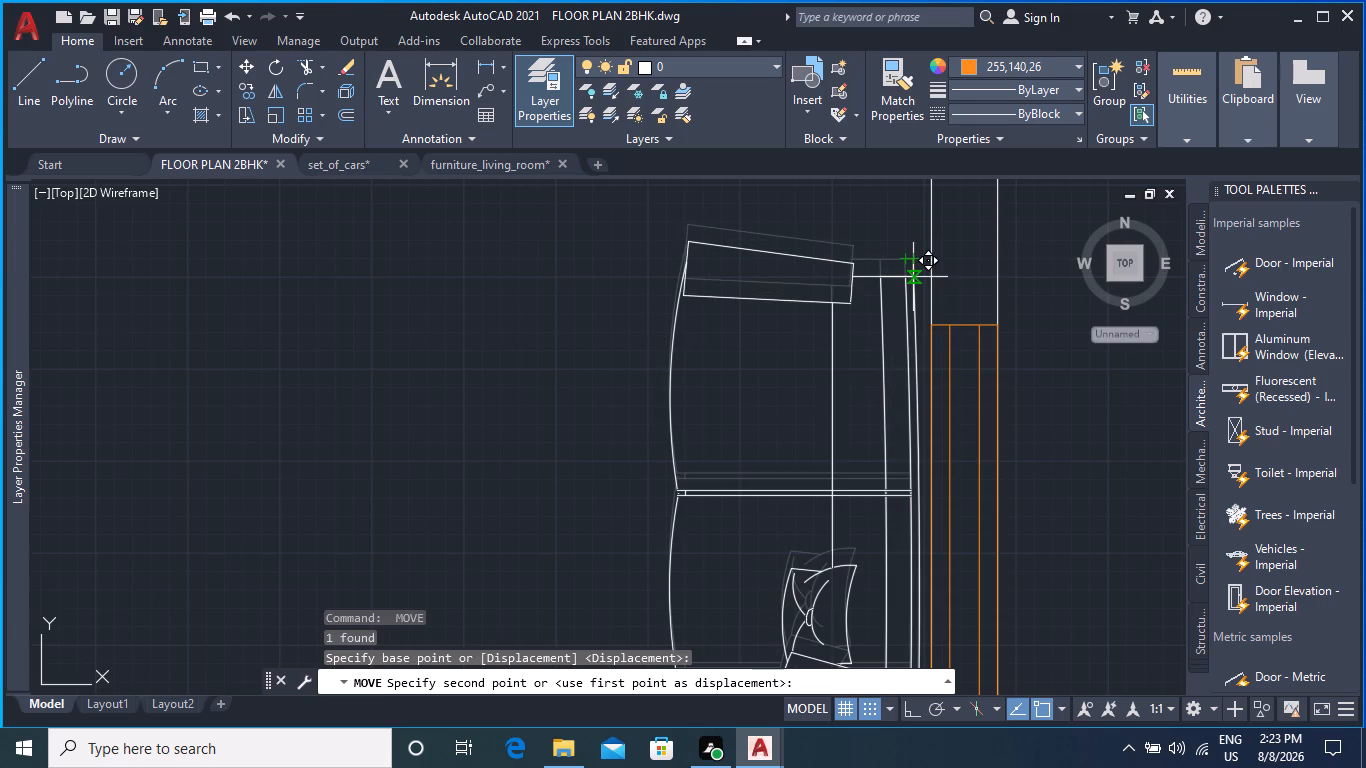
scroll(912, 278, down, 2)
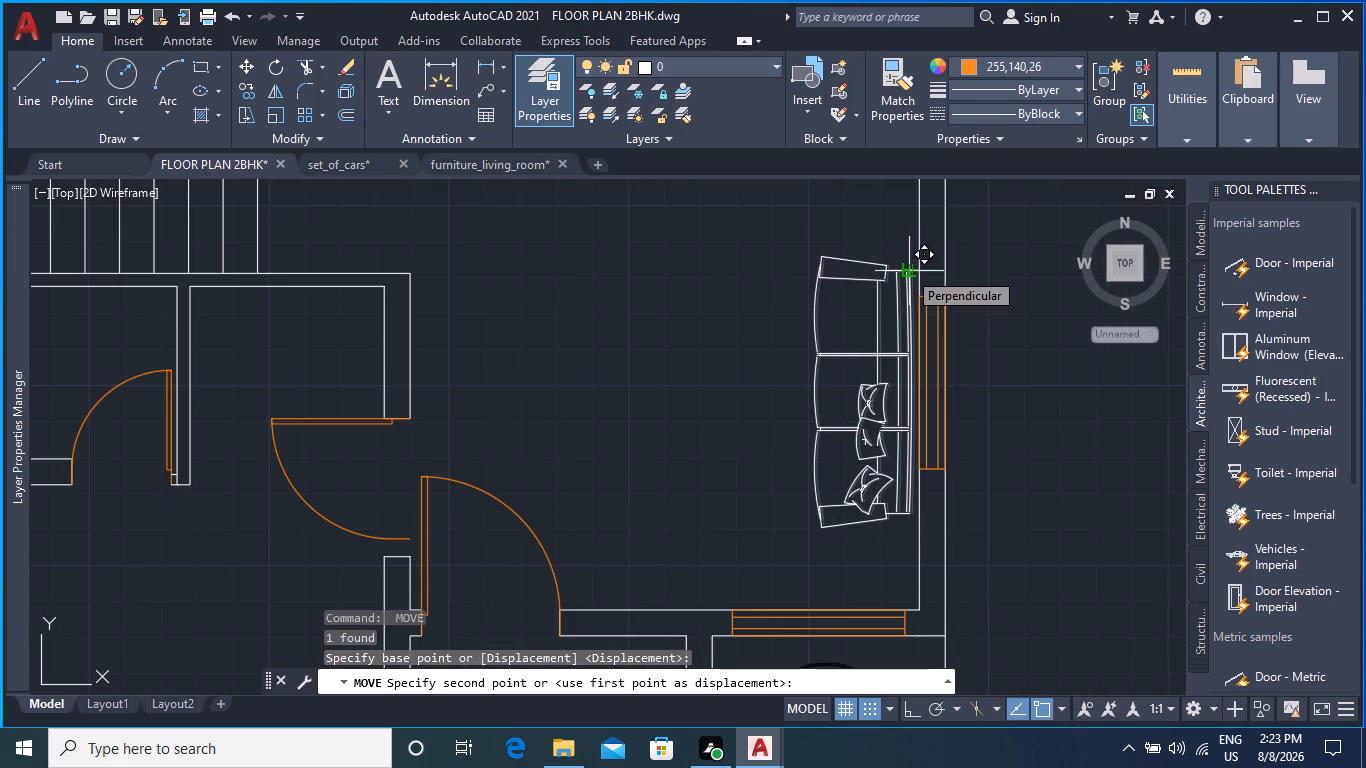
click(907, 270)
Explode the large furniture block east of the floor plan that combines the armchair, corner sofa and rectangular coffee table.
scroll(1089, 432, down, 1)
middle_drag(1061, 465, 1011, 388)
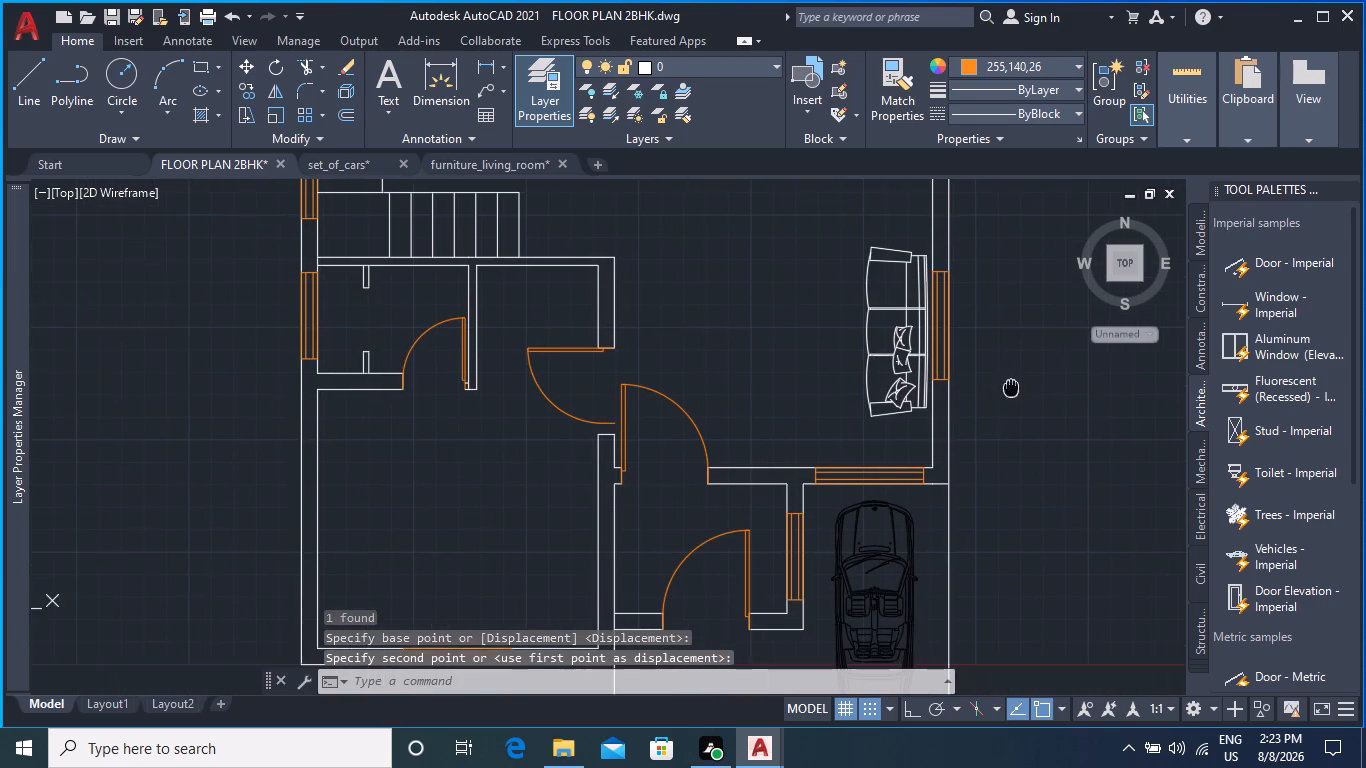
middle_drag(986, 448, 889, 451)
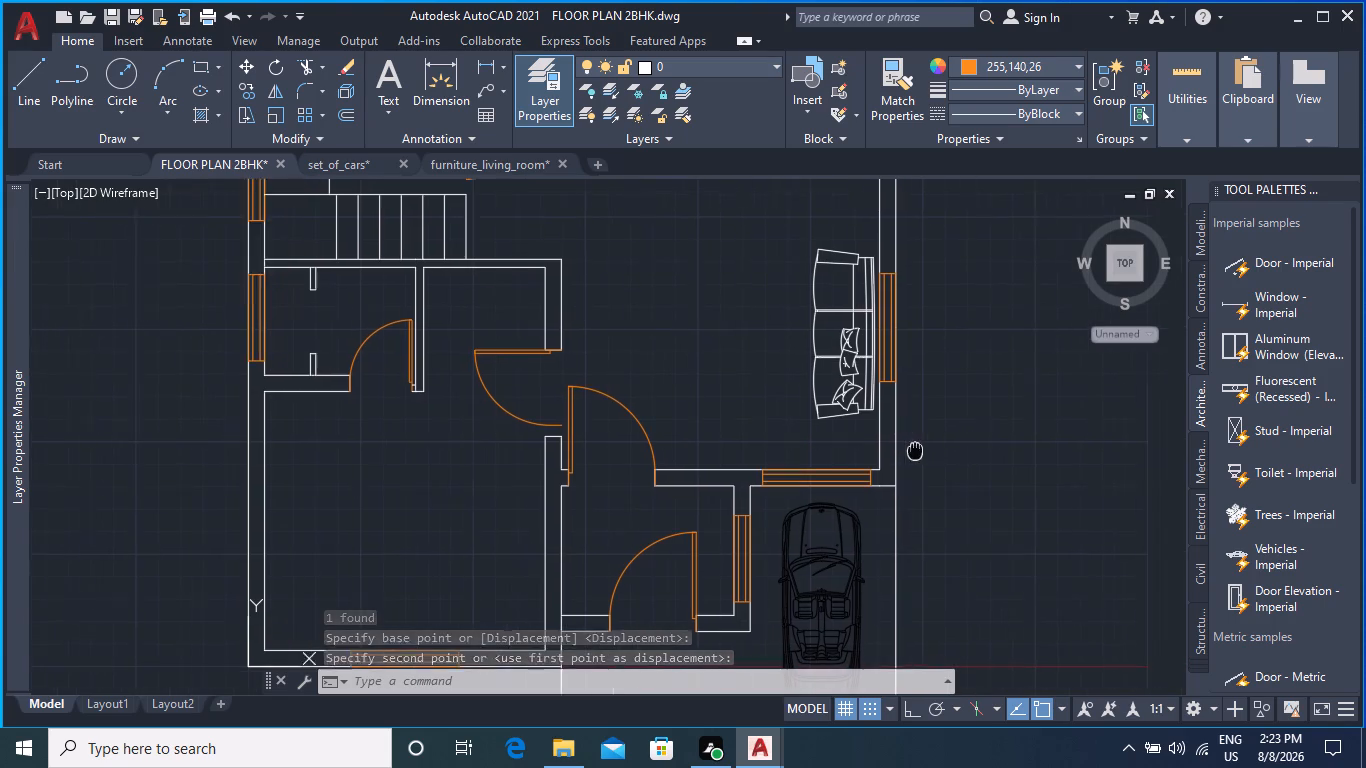
middle_drag(889, 451, 740, 445)
scroll(752, 447, down, 3)
scroll(879, 459, down, 3)
middle_drag(967, 431, 593, 442)
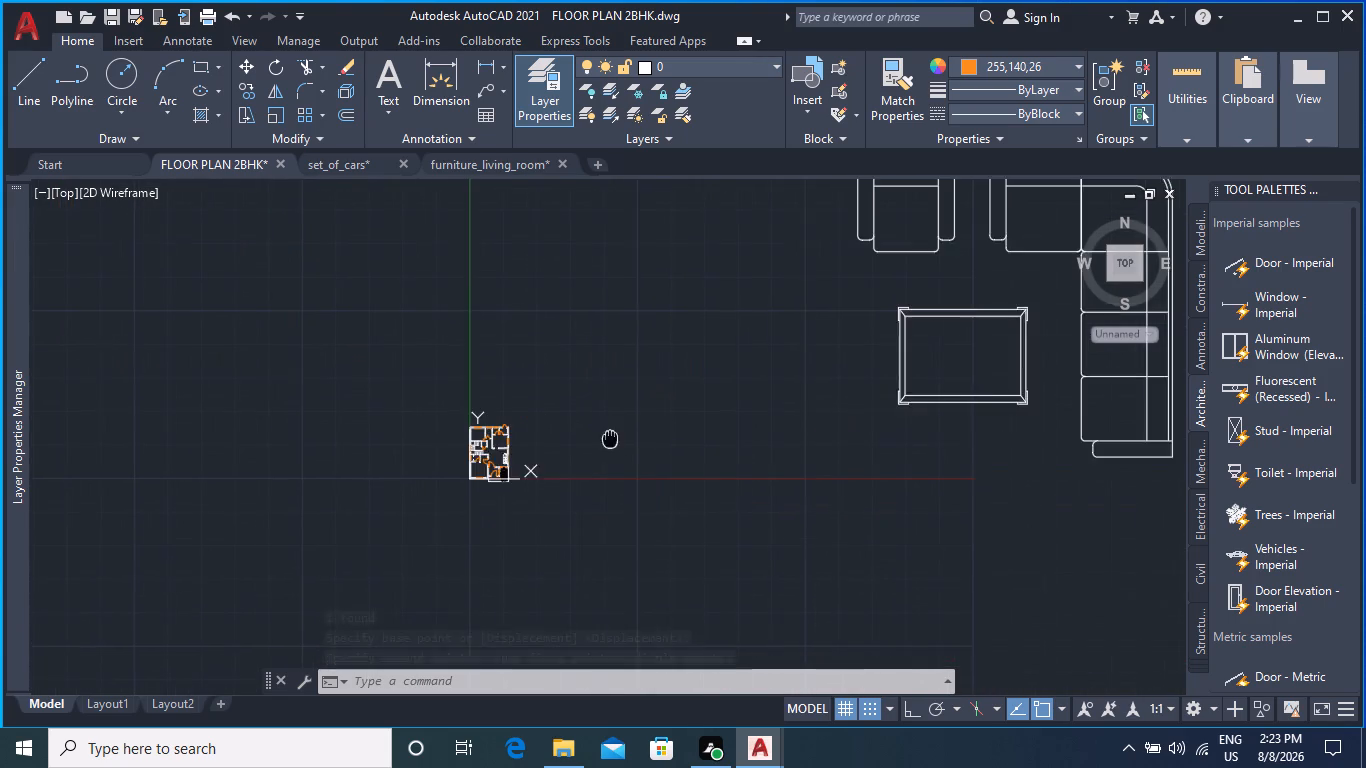
middle_drag(921, 342, 826, 421)
click(719, 366)
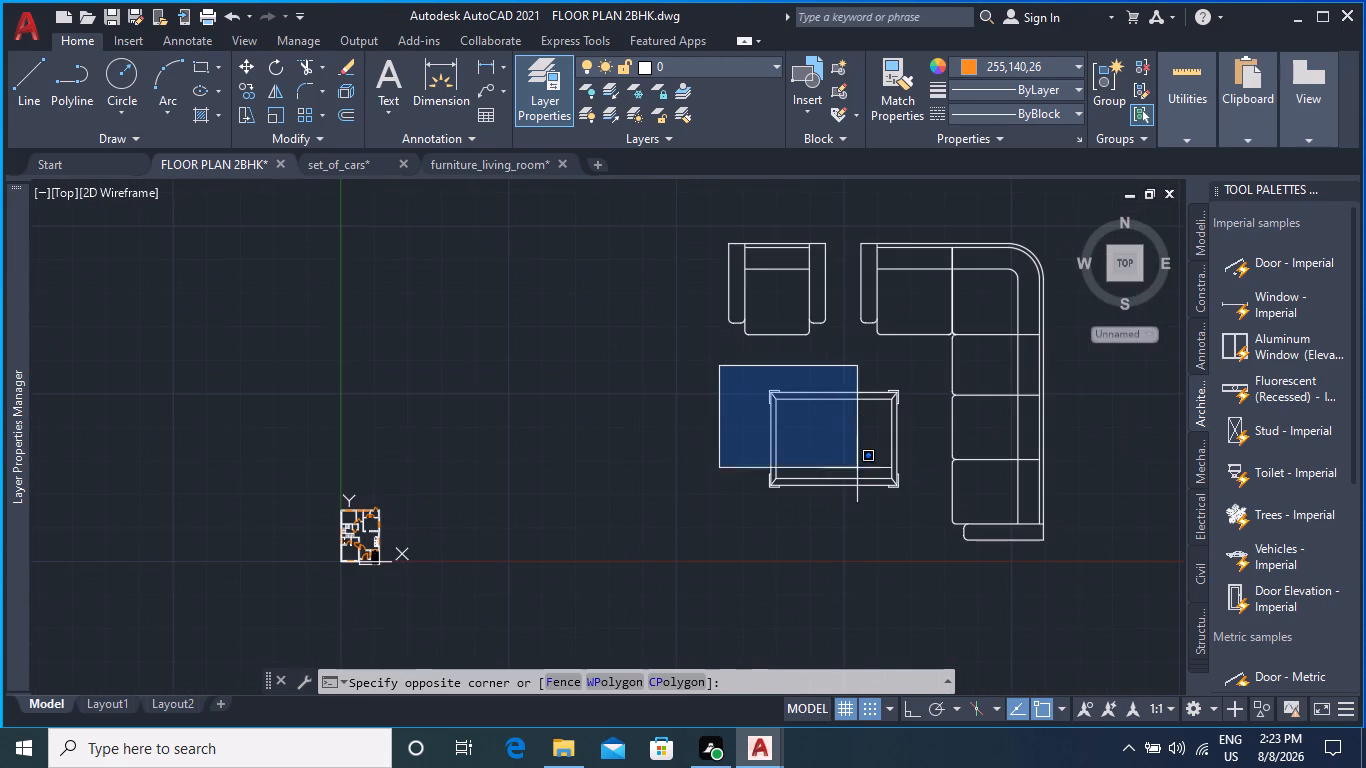
click(915, 519)
click(889, 473)
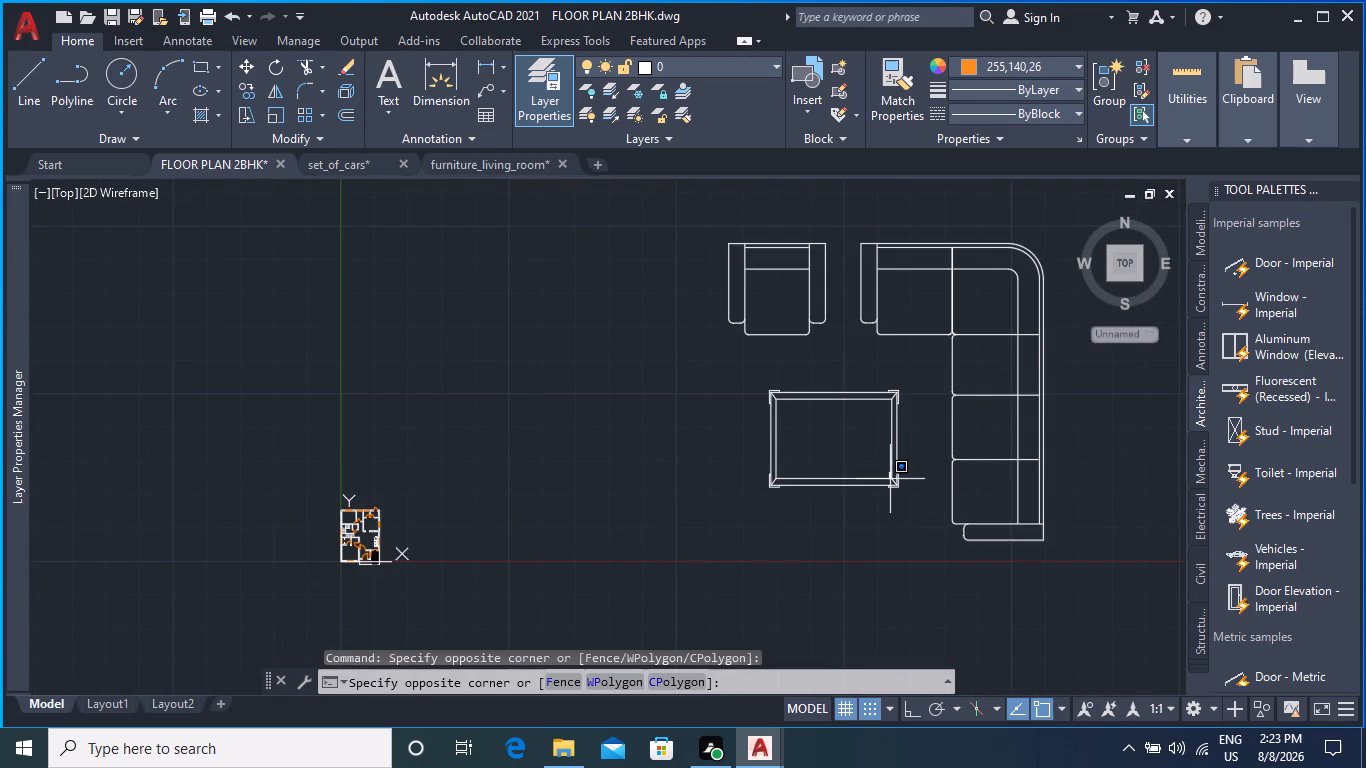
click(891, 482)
click(892, 484)
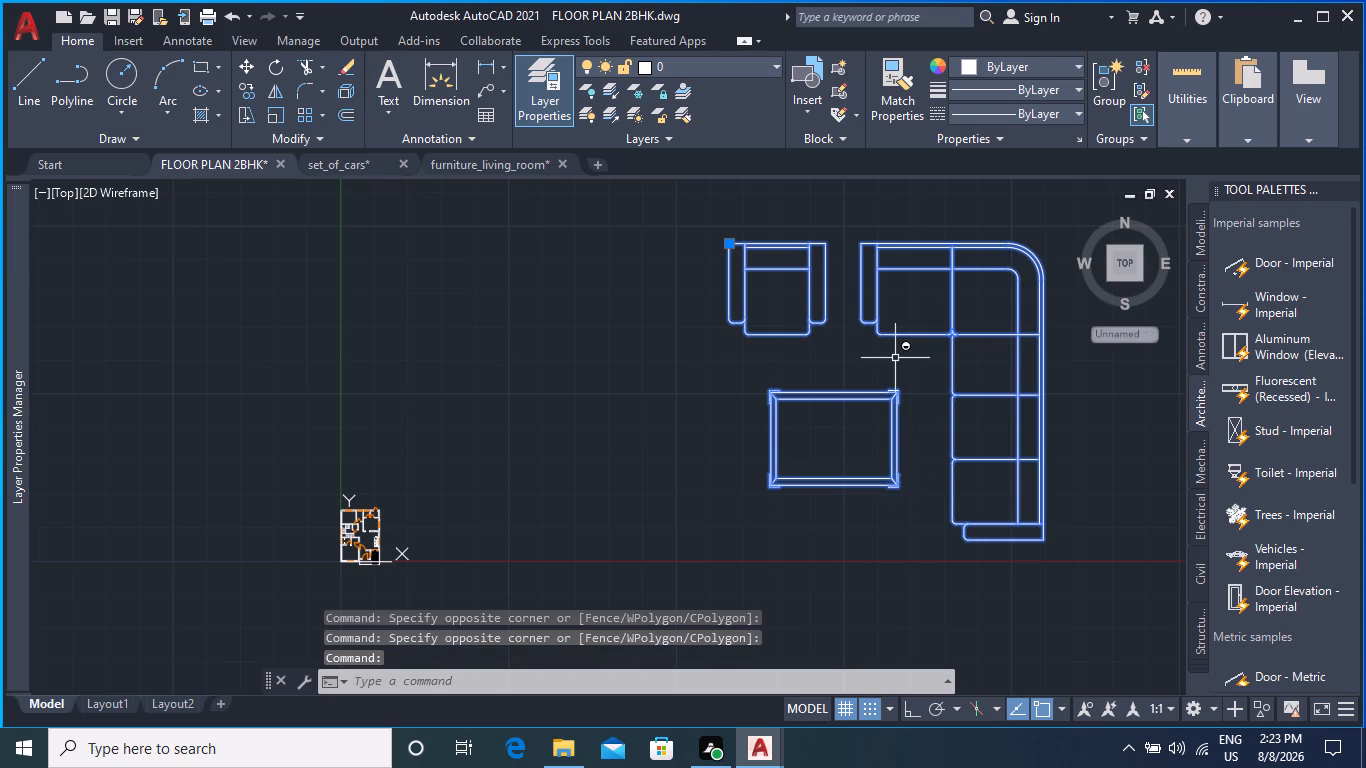
right_click(895, 358)
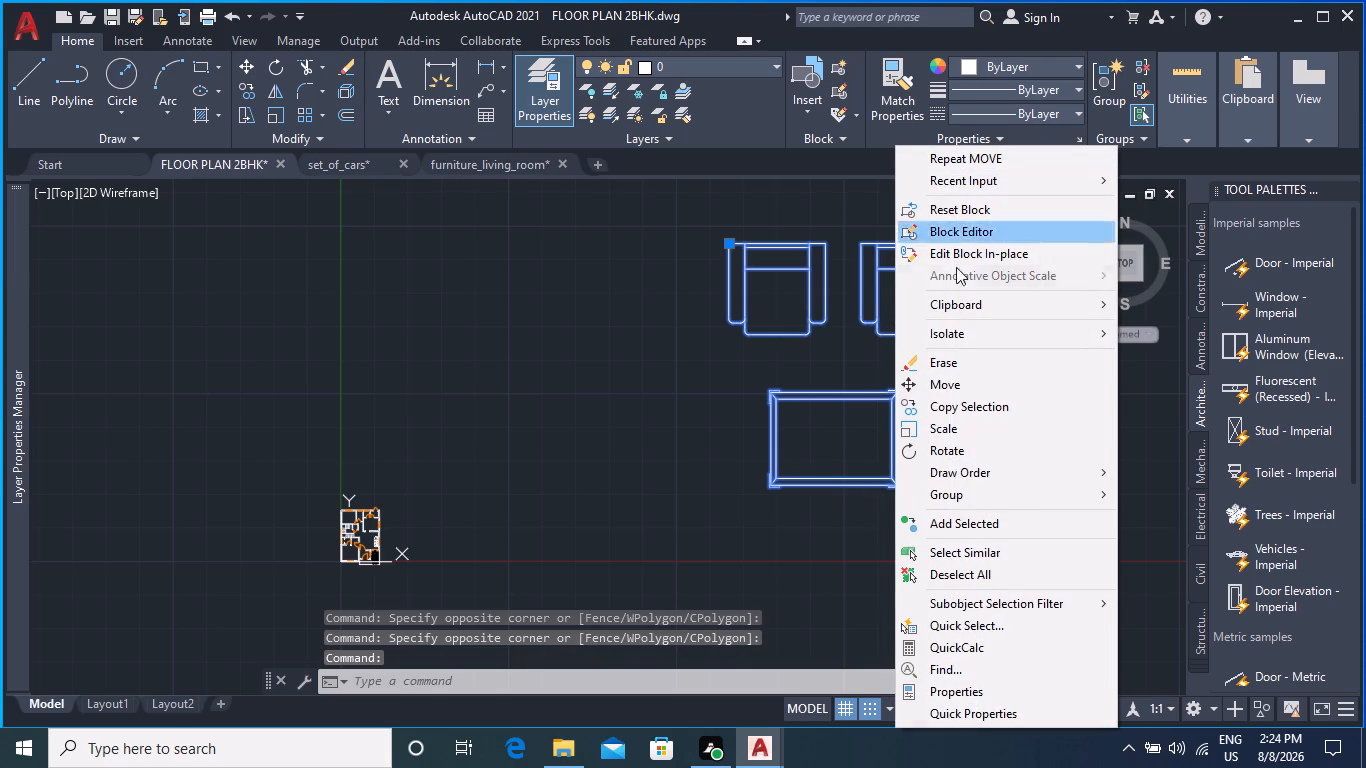
click(826, 387)
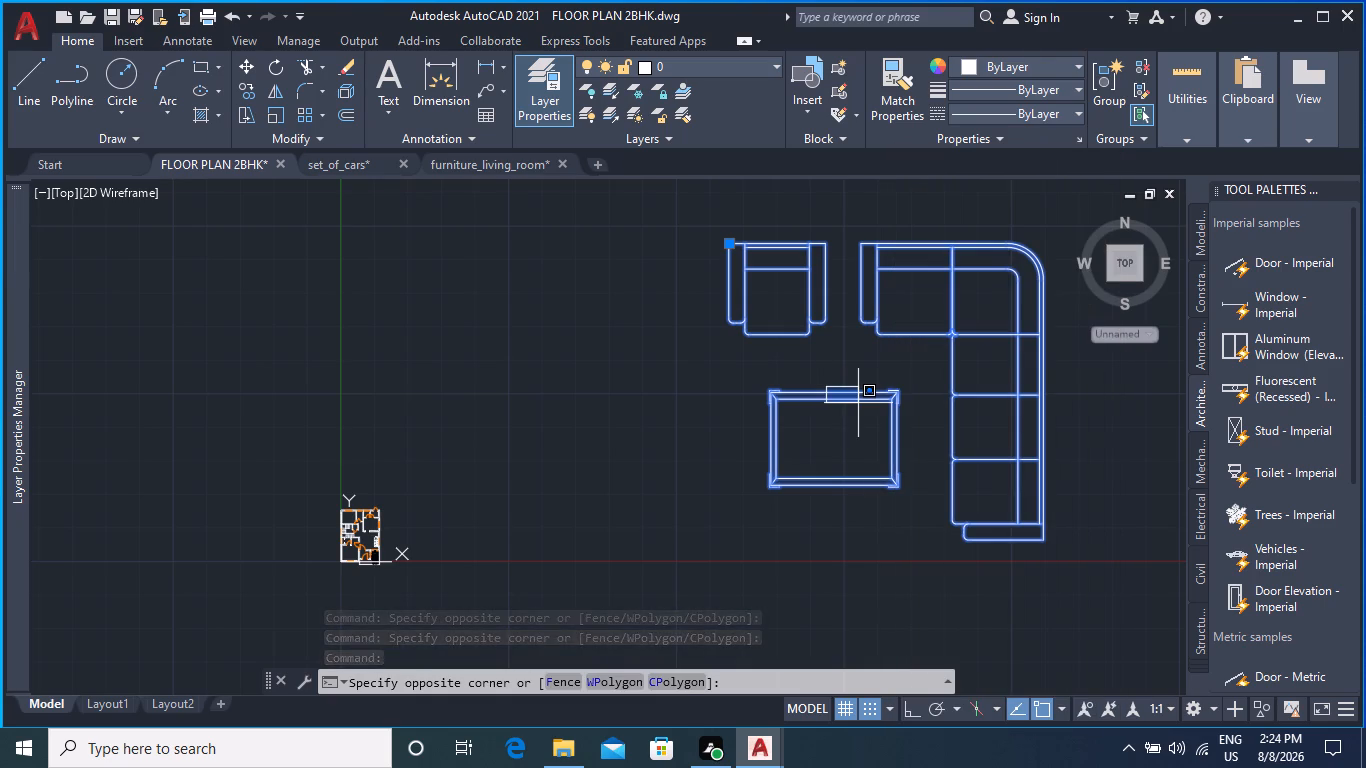
key(x)
key(Return)
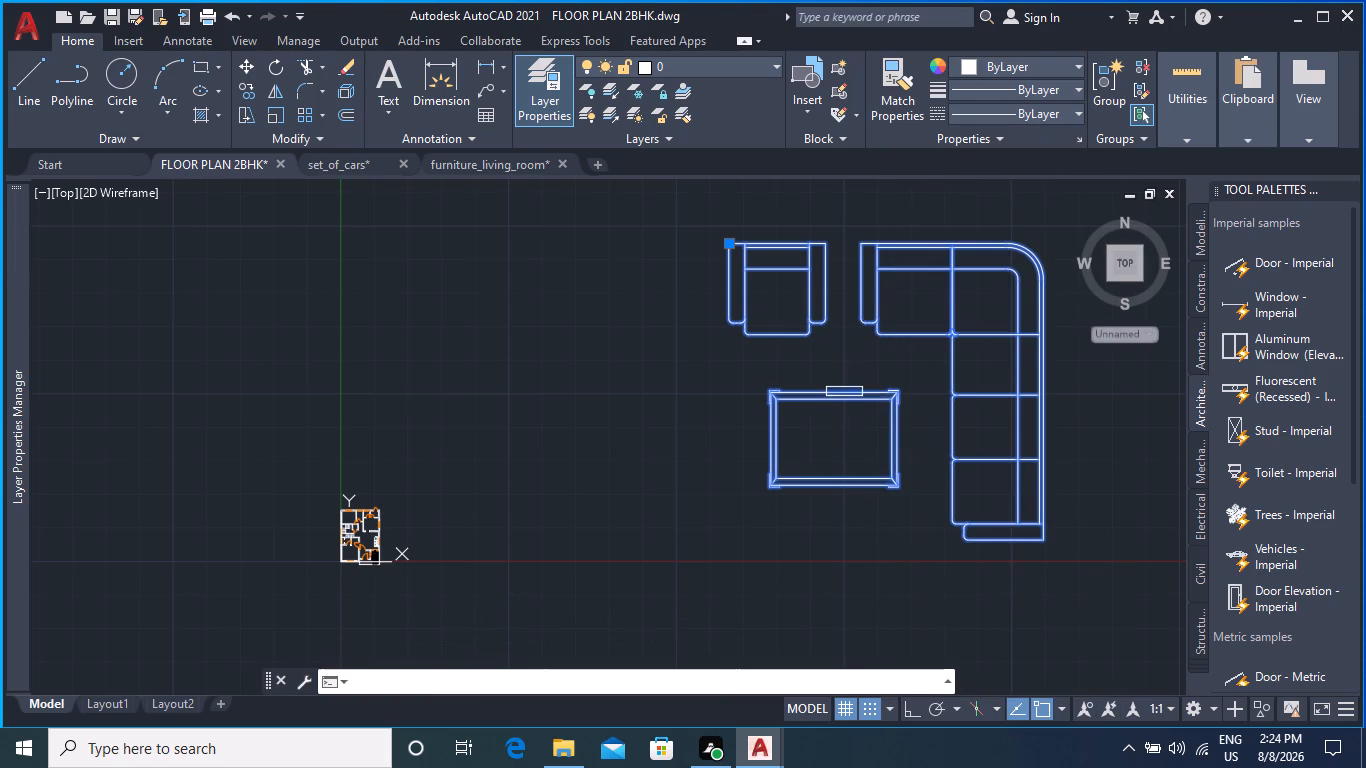
Group all the lines of the rectangular coffee table into one object.
click(882, 396)
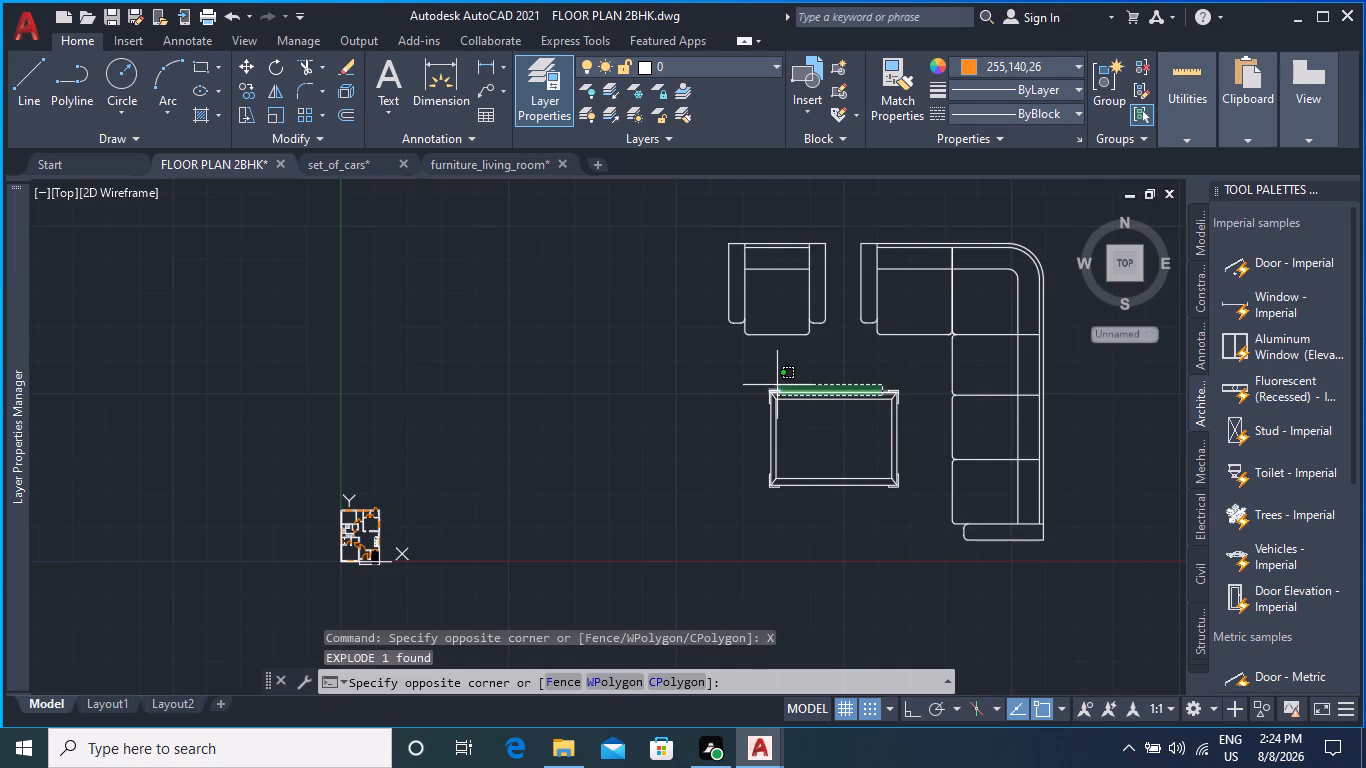
click(776, 385)
click(743, 387)
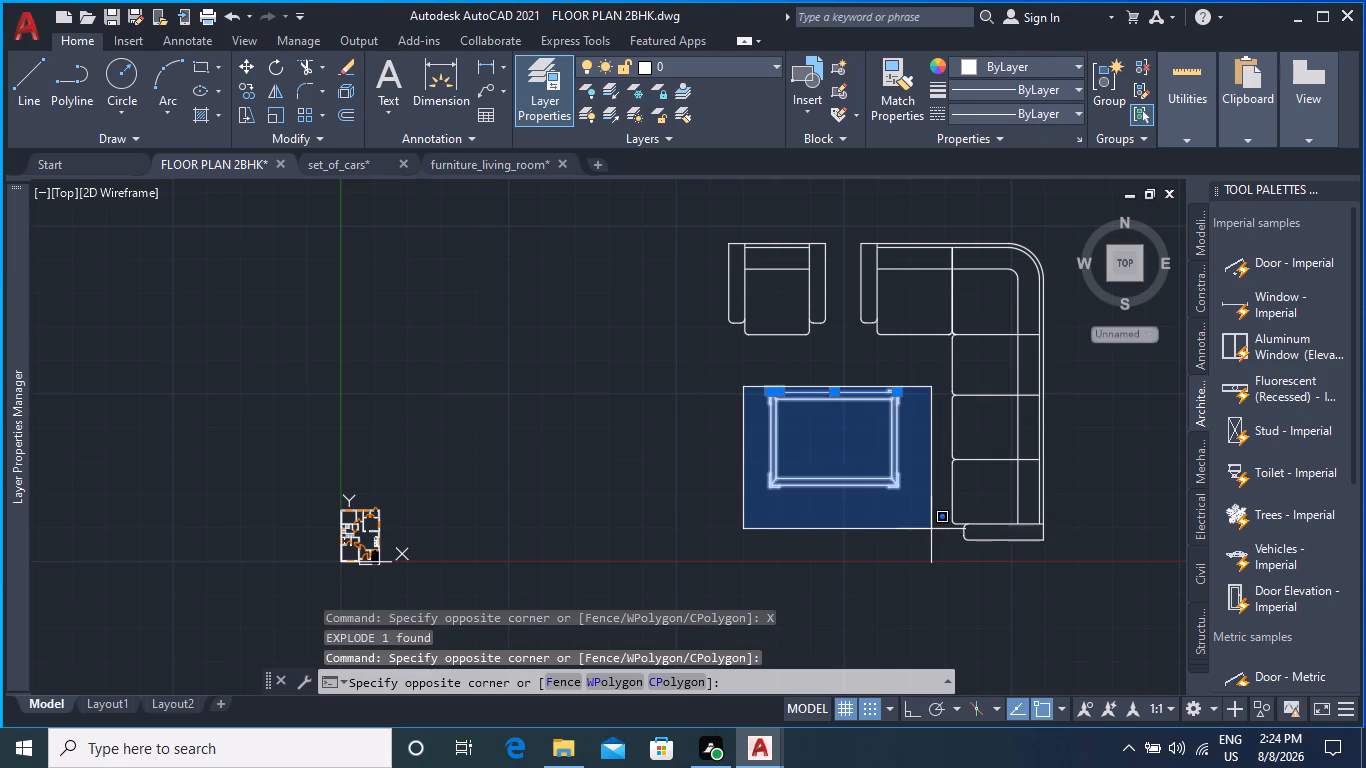
click(931, 529)
right_click(864, 402)
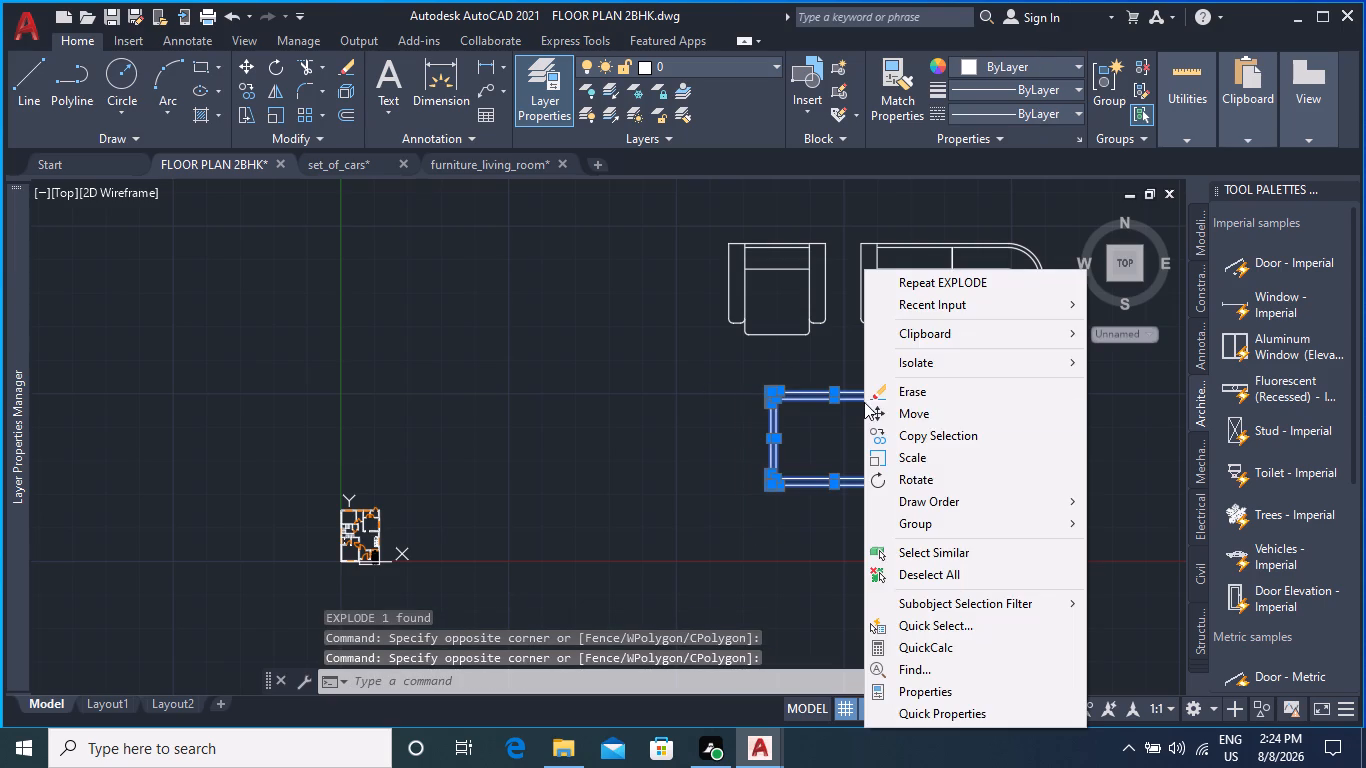
click(937, 514)
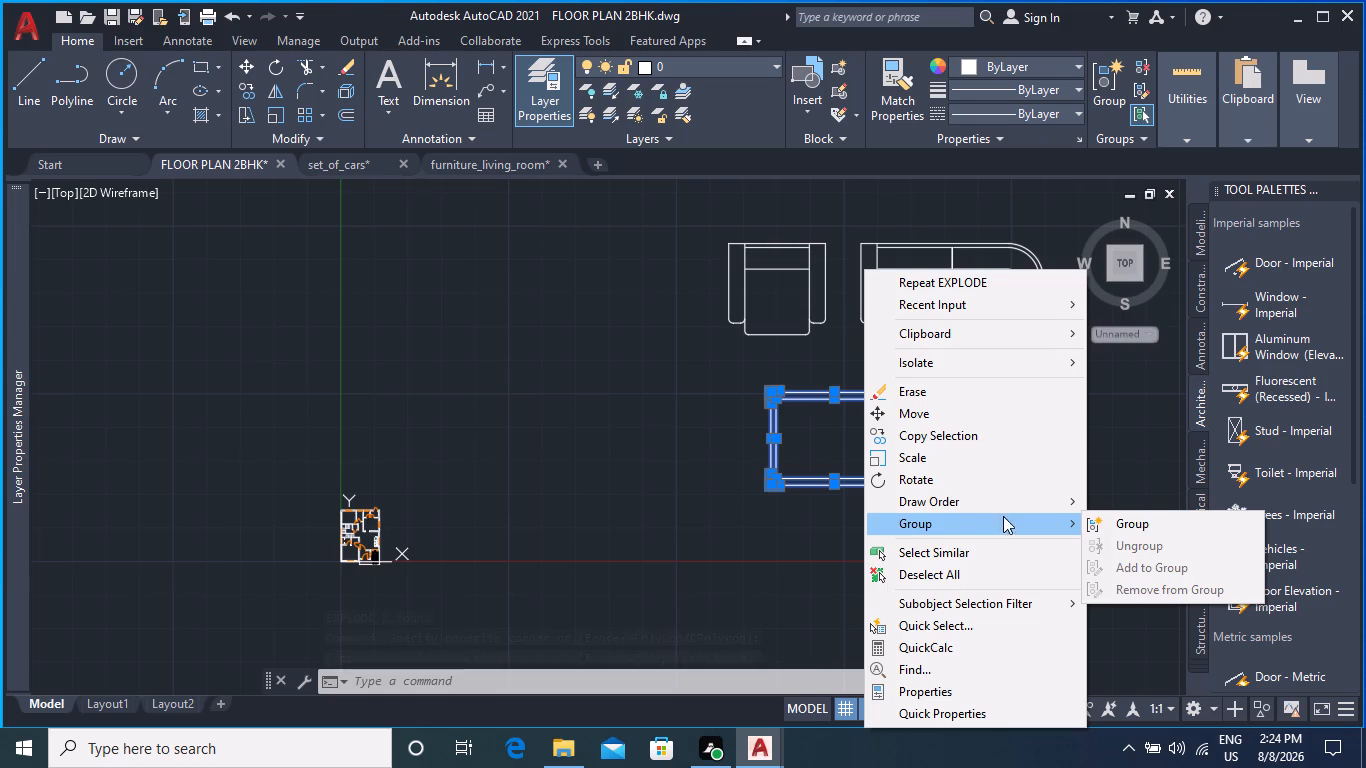
click(1123, 529)
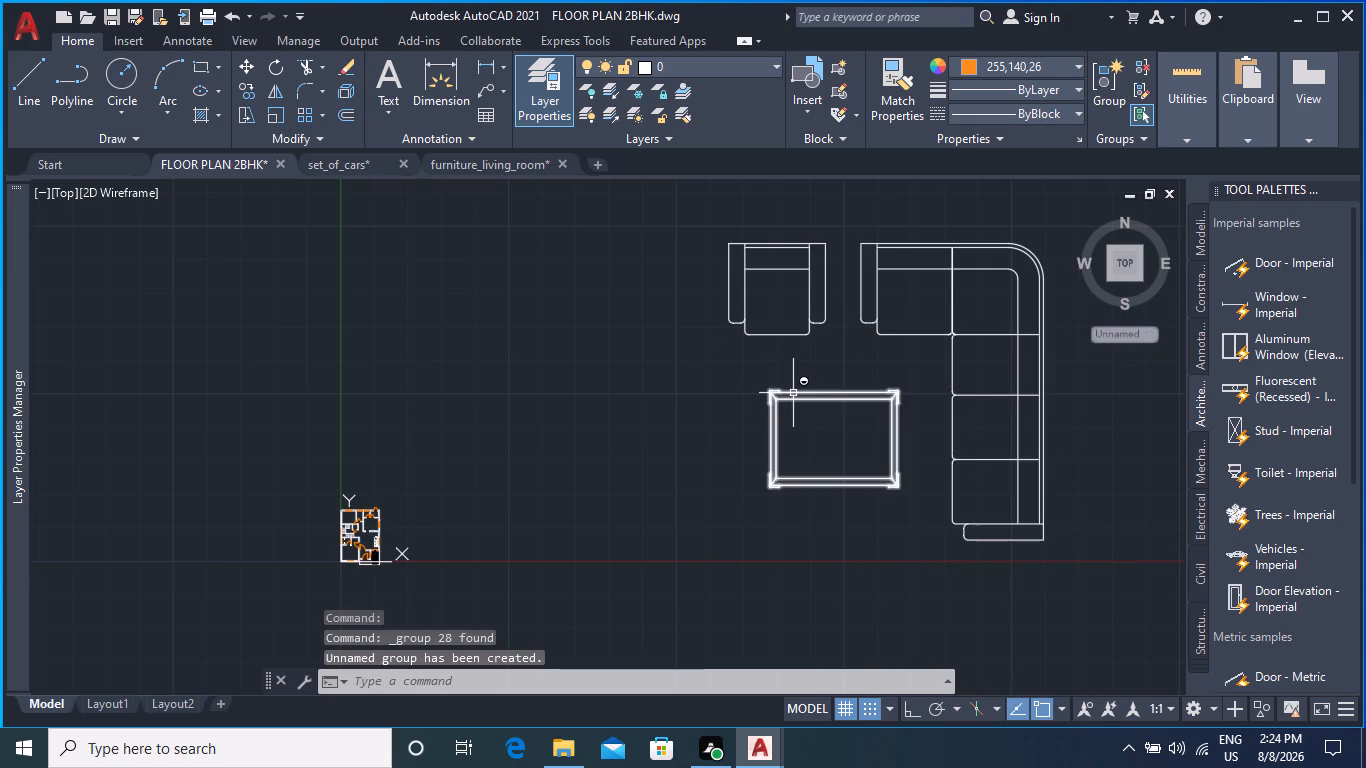
Scale the coffee table group down about its southwest corner to roughly half the floor plan's width.
click(793, 393)
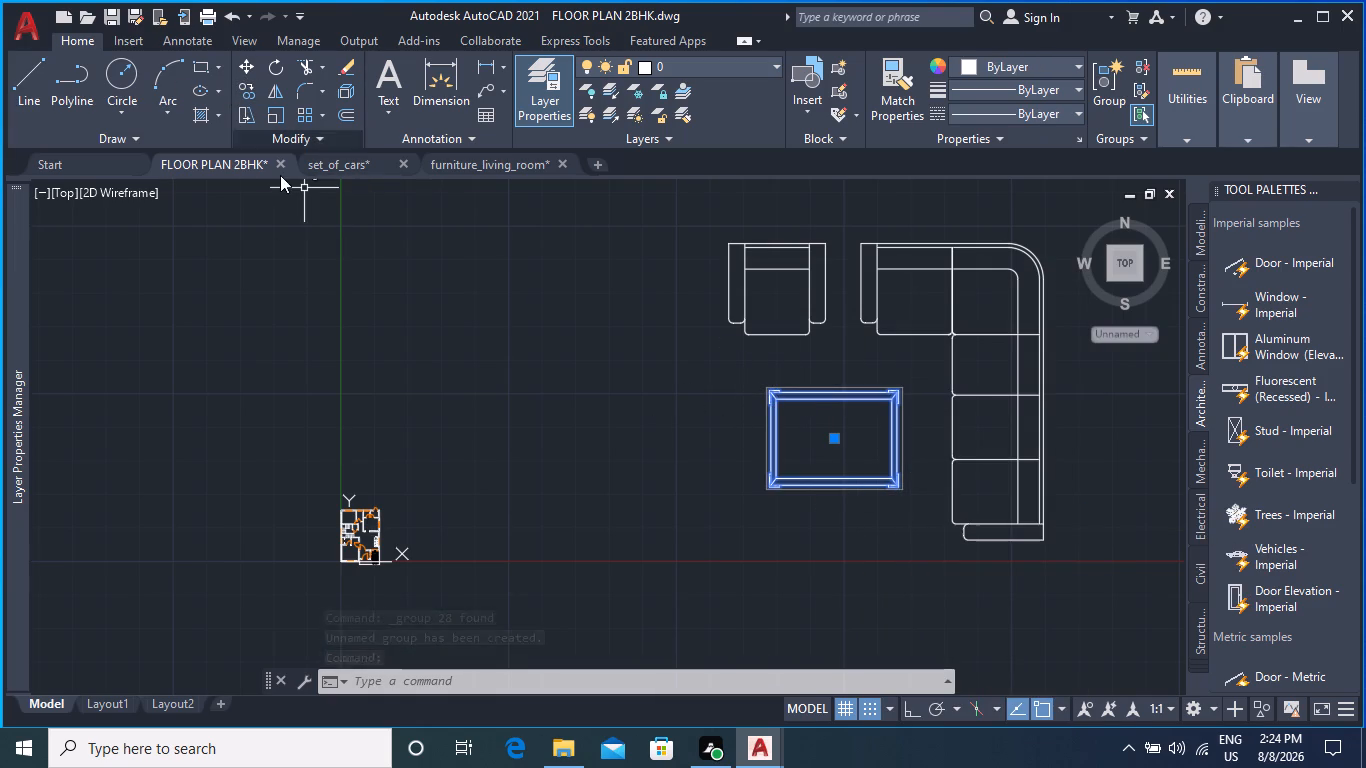
key(s)
key(c)
key(a)
key(l)
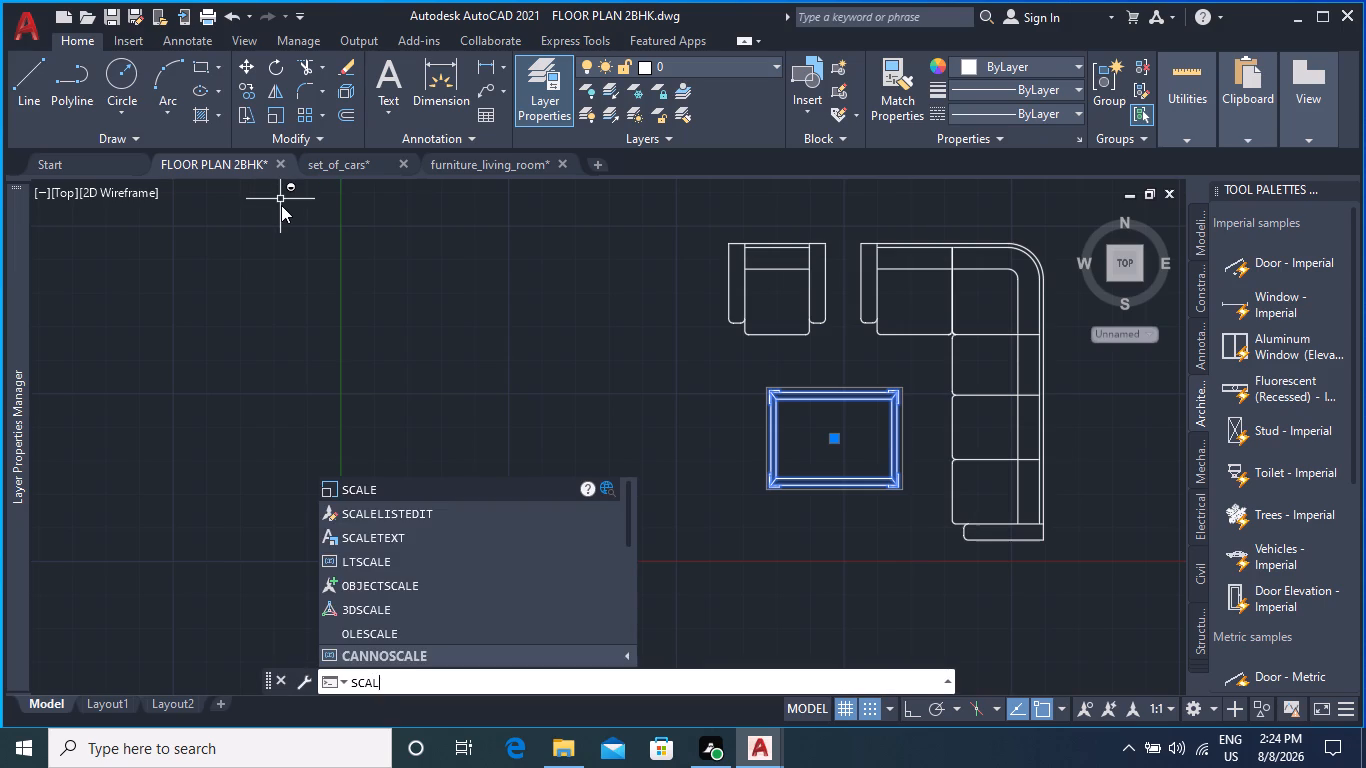
key(e)
key(Return)
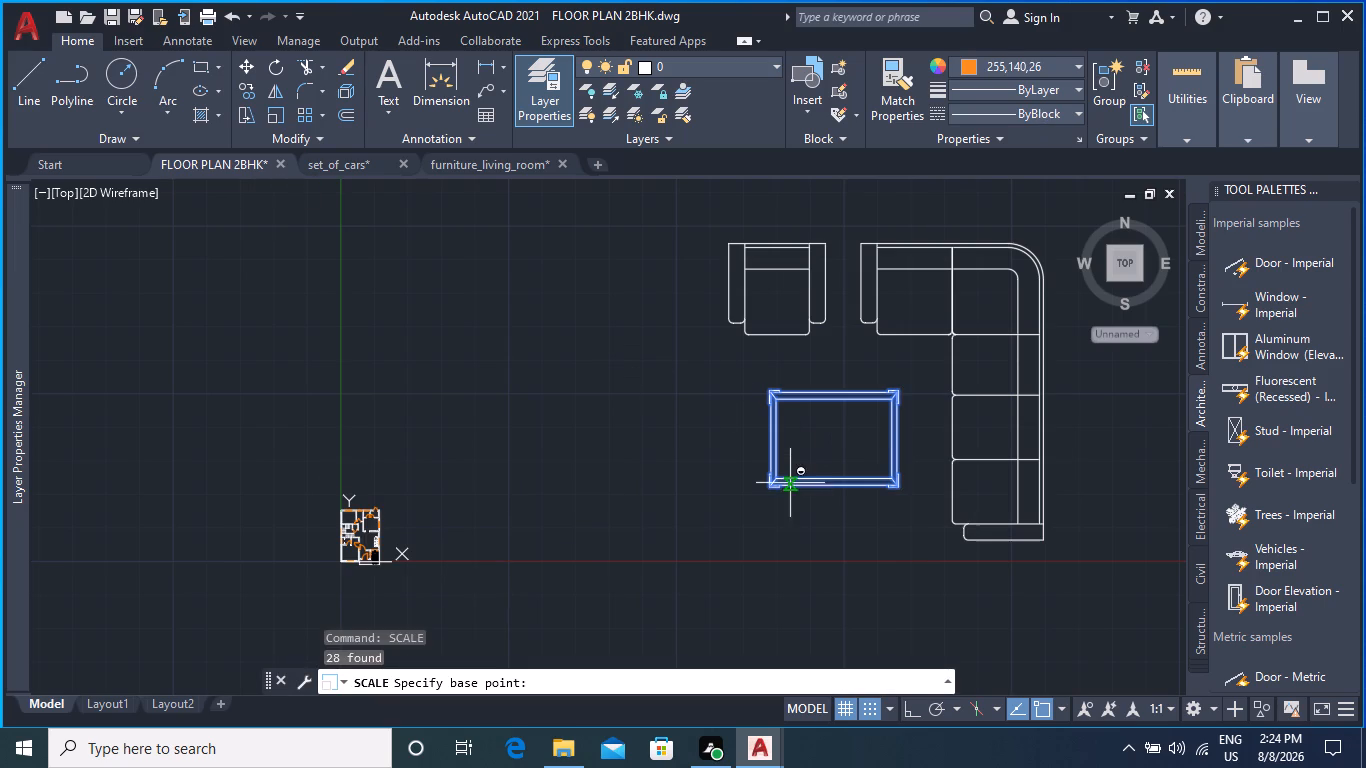
click(767, 493)
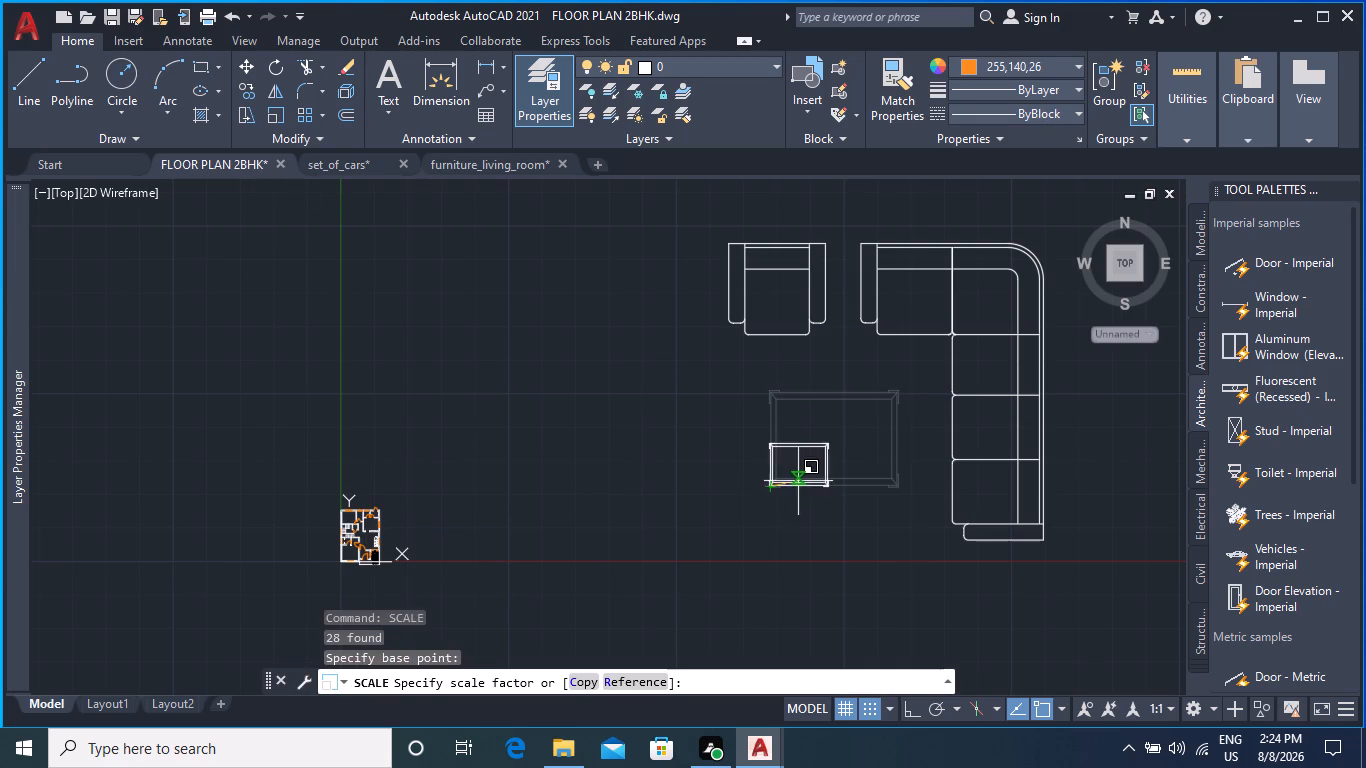
click(779, 489)
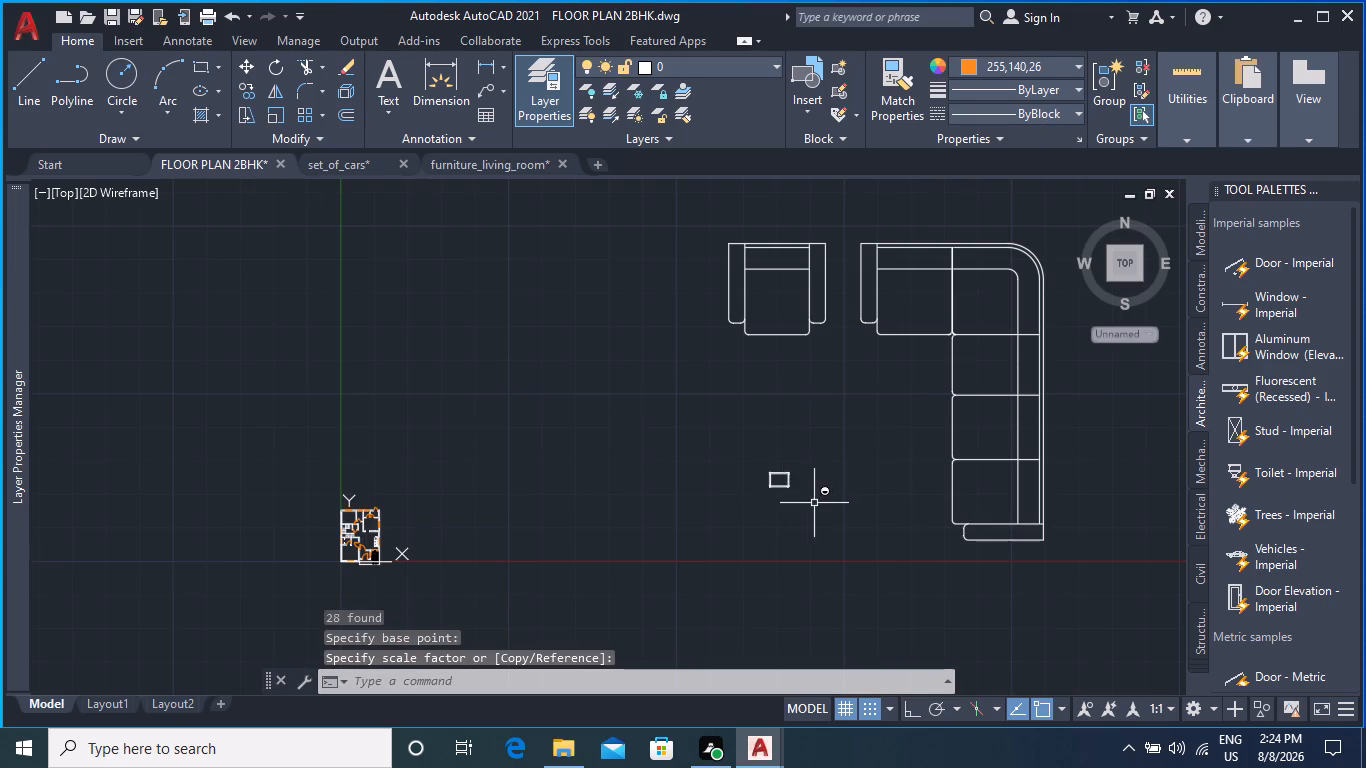
Move the coffee table by its southwest corner to just outside the living room's east wall, beside the sofa window.
scroll(769, 472, up, 2)
click(726, 460)
click(852, 537)
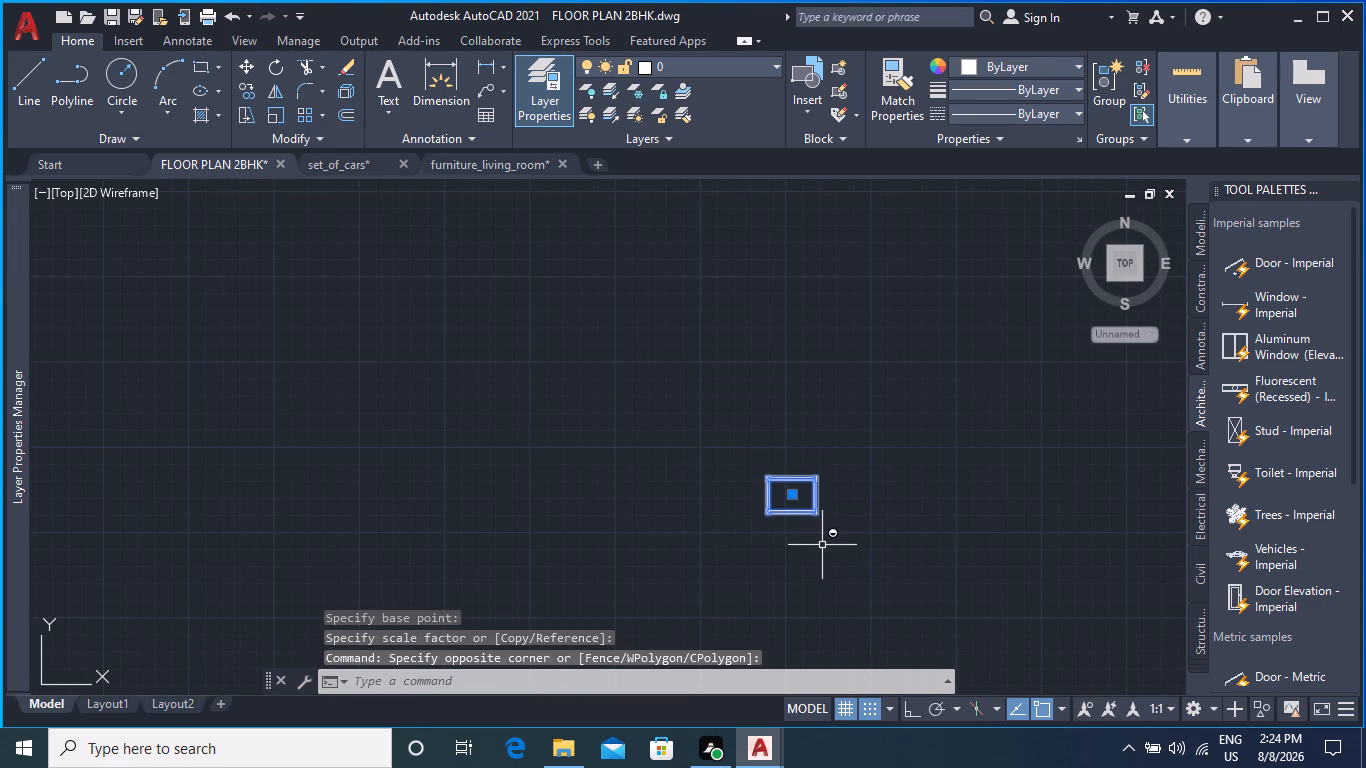
click(244, 68)
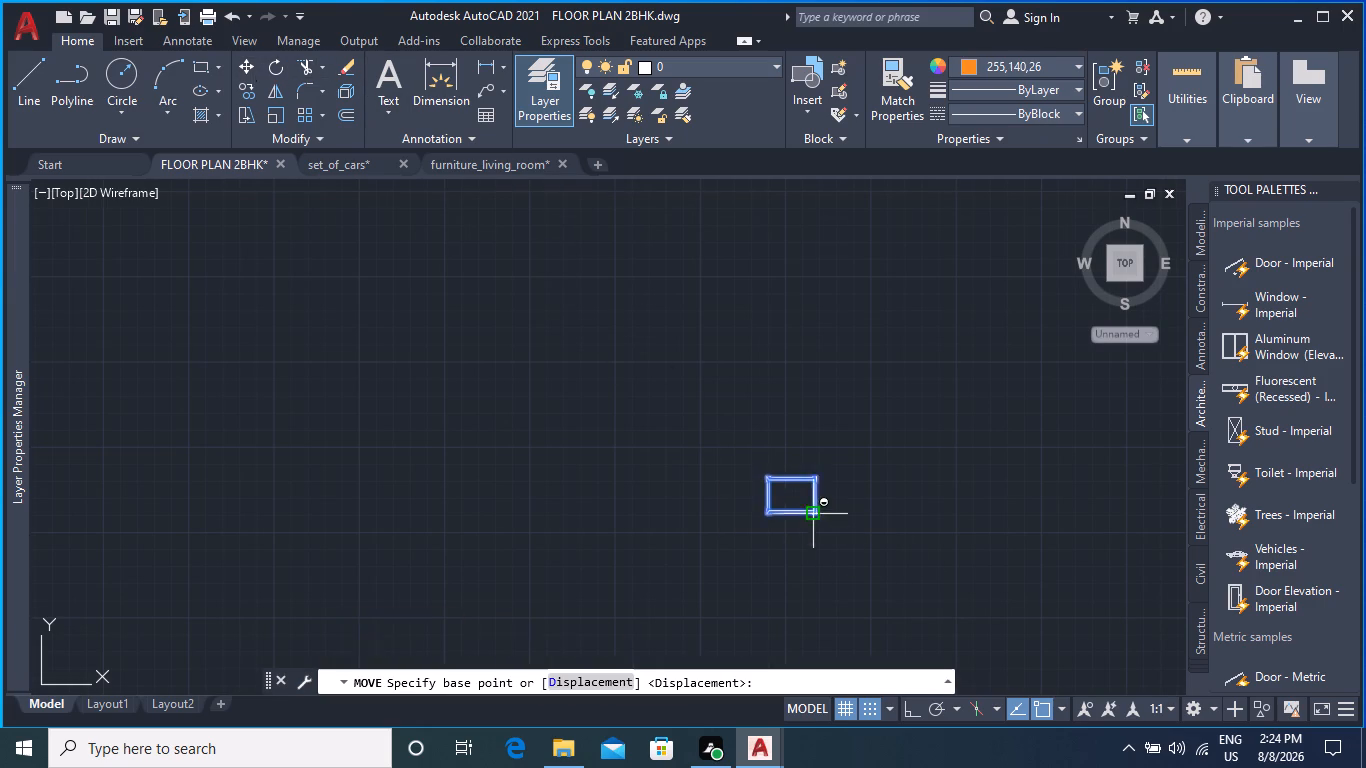
scroll(812, 517, up, 2)
middle_drag(843, 558, 852, 480)
scroll(723, 464, up, 1)
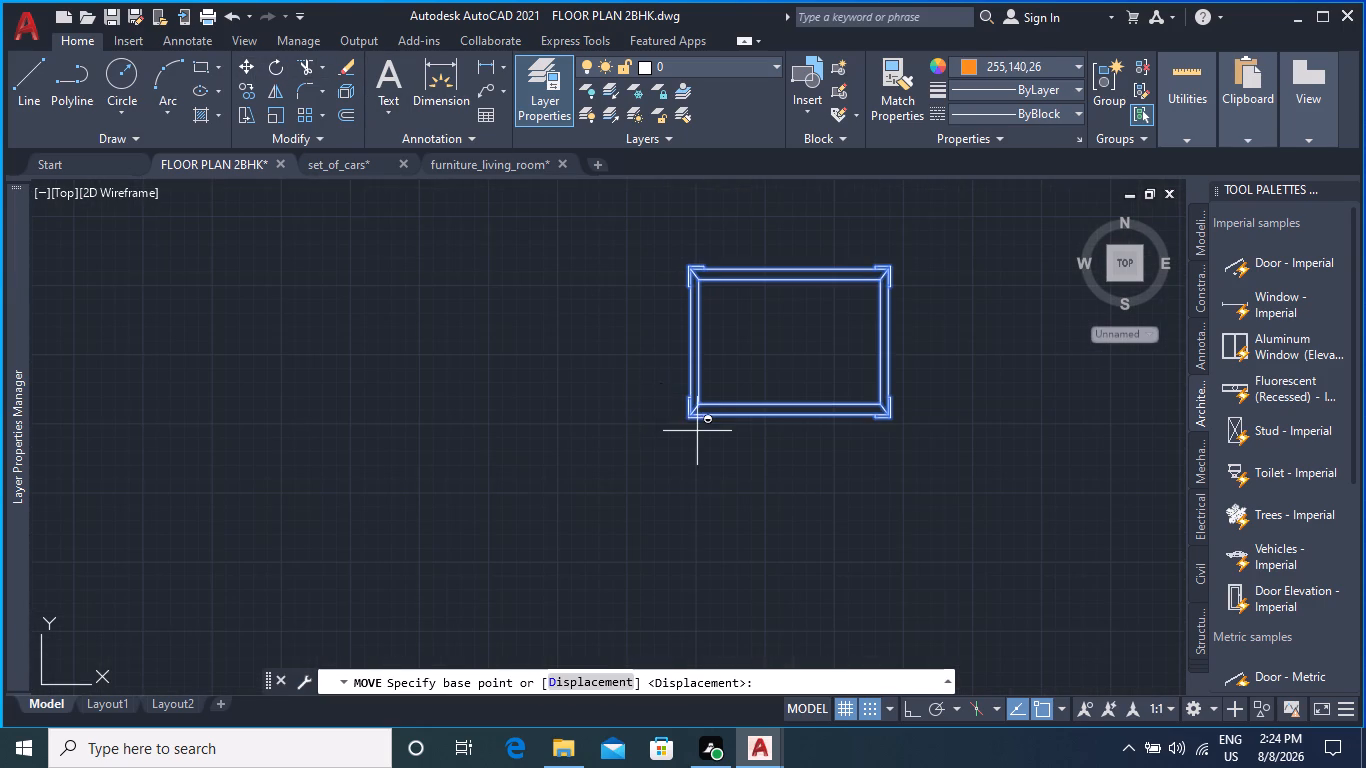
click(681, 421)
scroll(457, 486, down, 3)
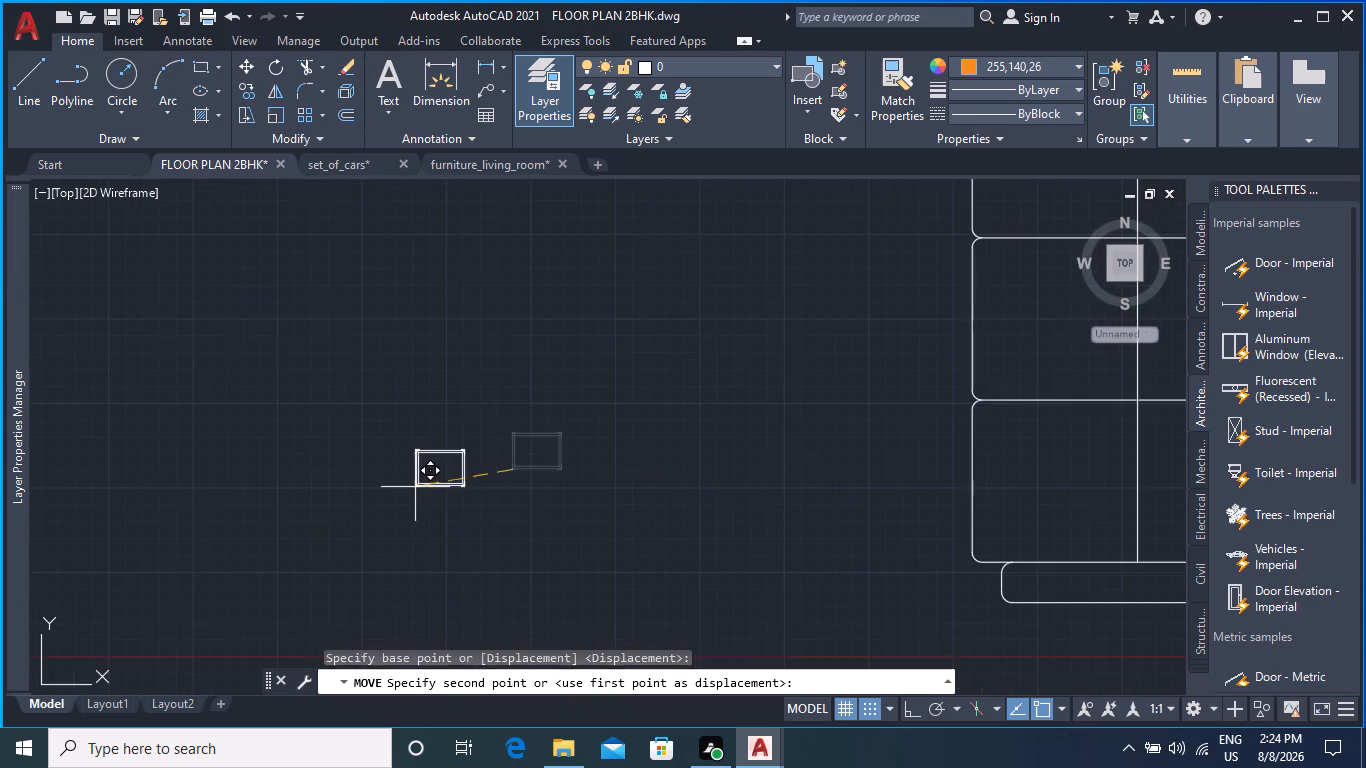
middle_drag(412, 487, 976, 357)
scroll(788, 474, down, 3)
middle_drag(688, 462, 916, 368)
scroll(767, 407, up, 3)
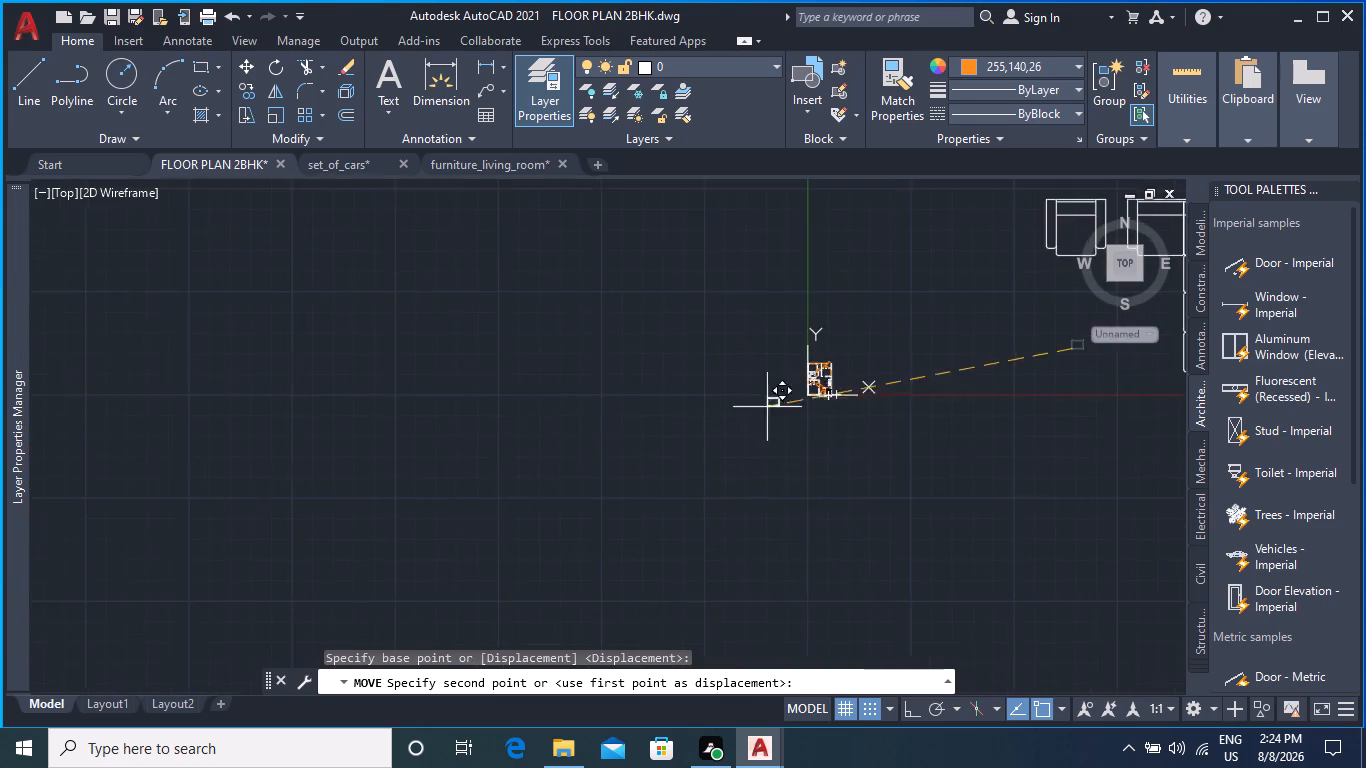
middle_drag(843, 366, 495, 515)
scroll(602, 481, up, 5)
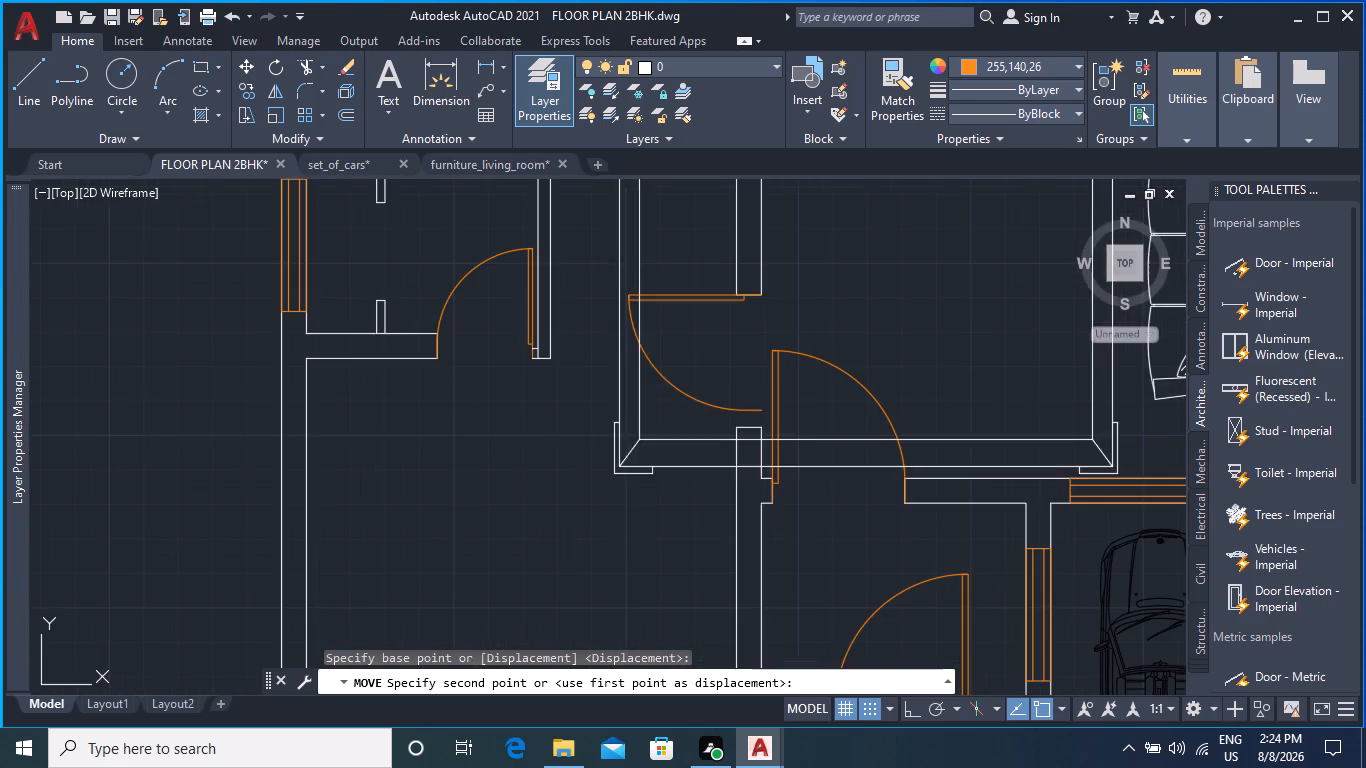
middle_drag(673, 471, 241, 524)
scroll(342, 515, down, 2)
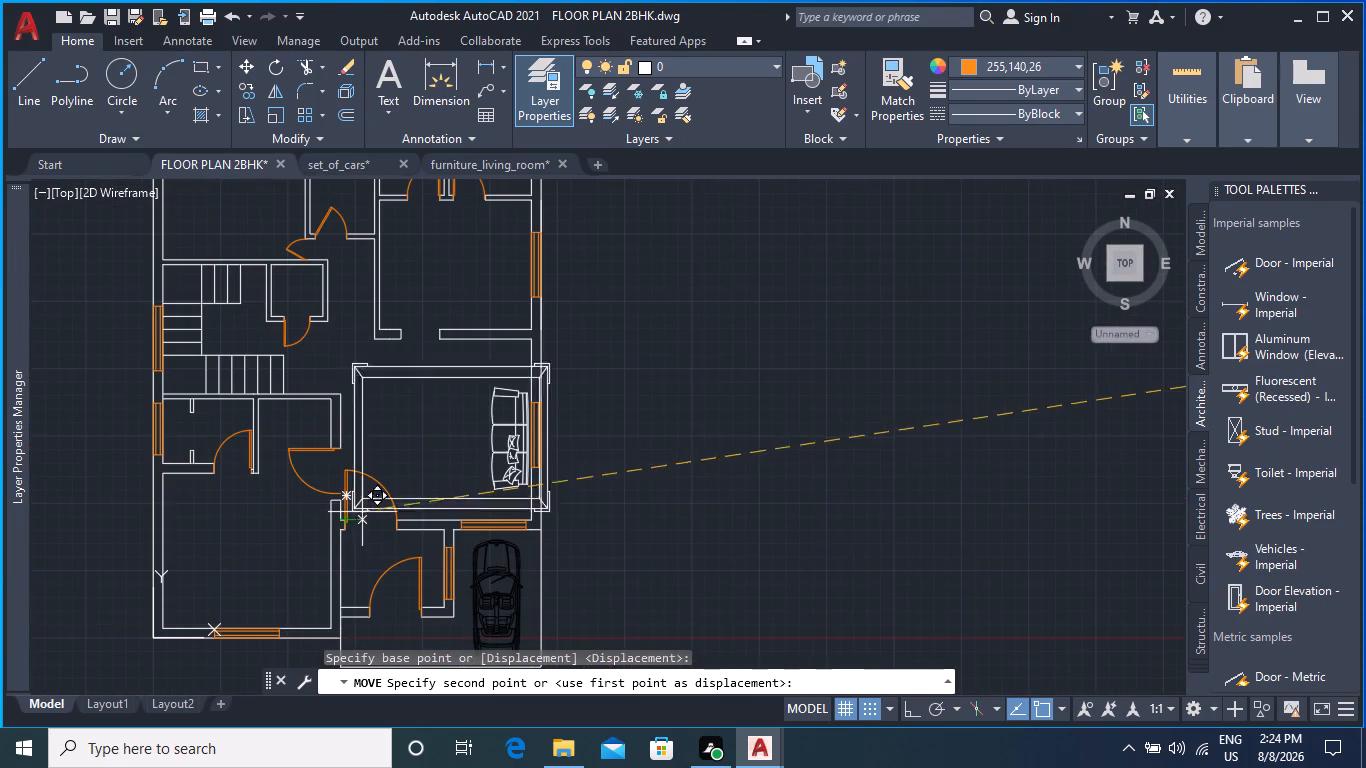
scroll(578, 512, up, 3)
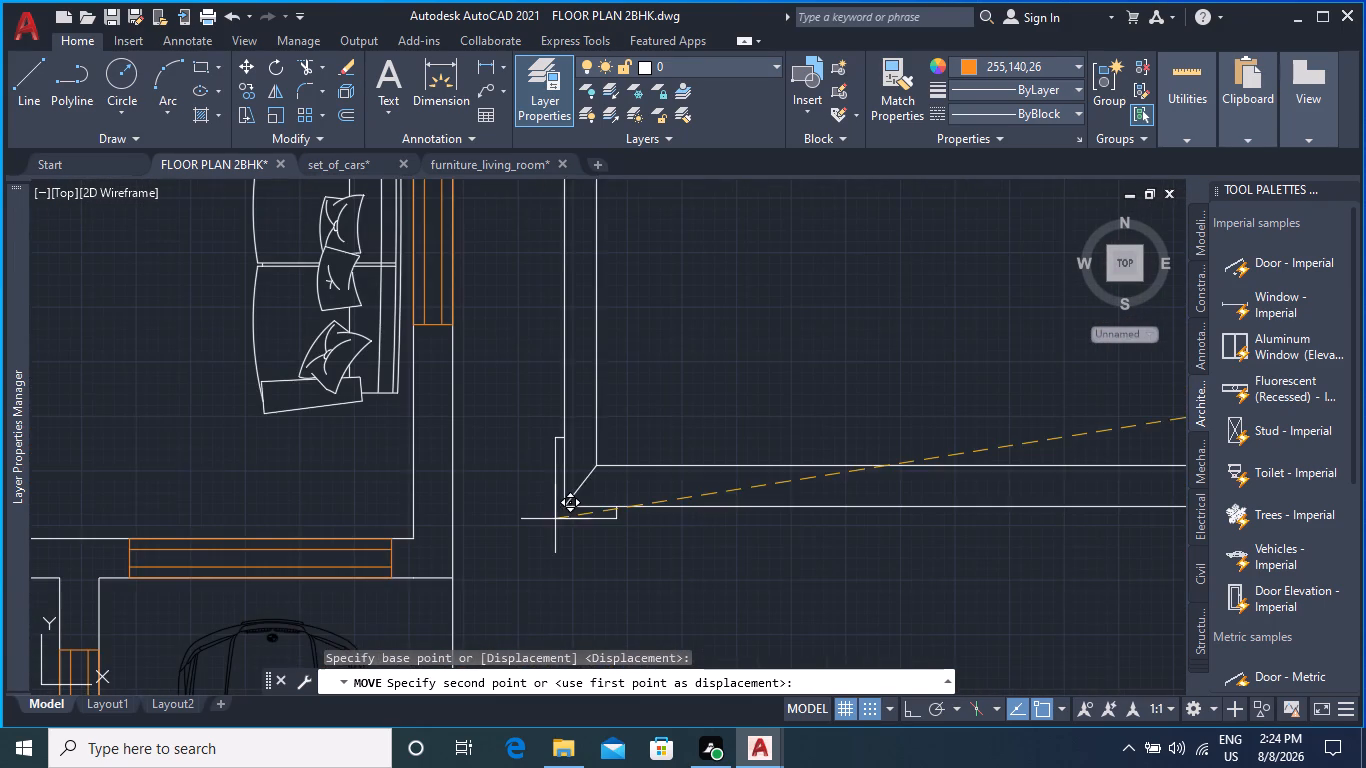
middle_drag(555, 520, 596, 616)
scroll(558, 556, down, 2)
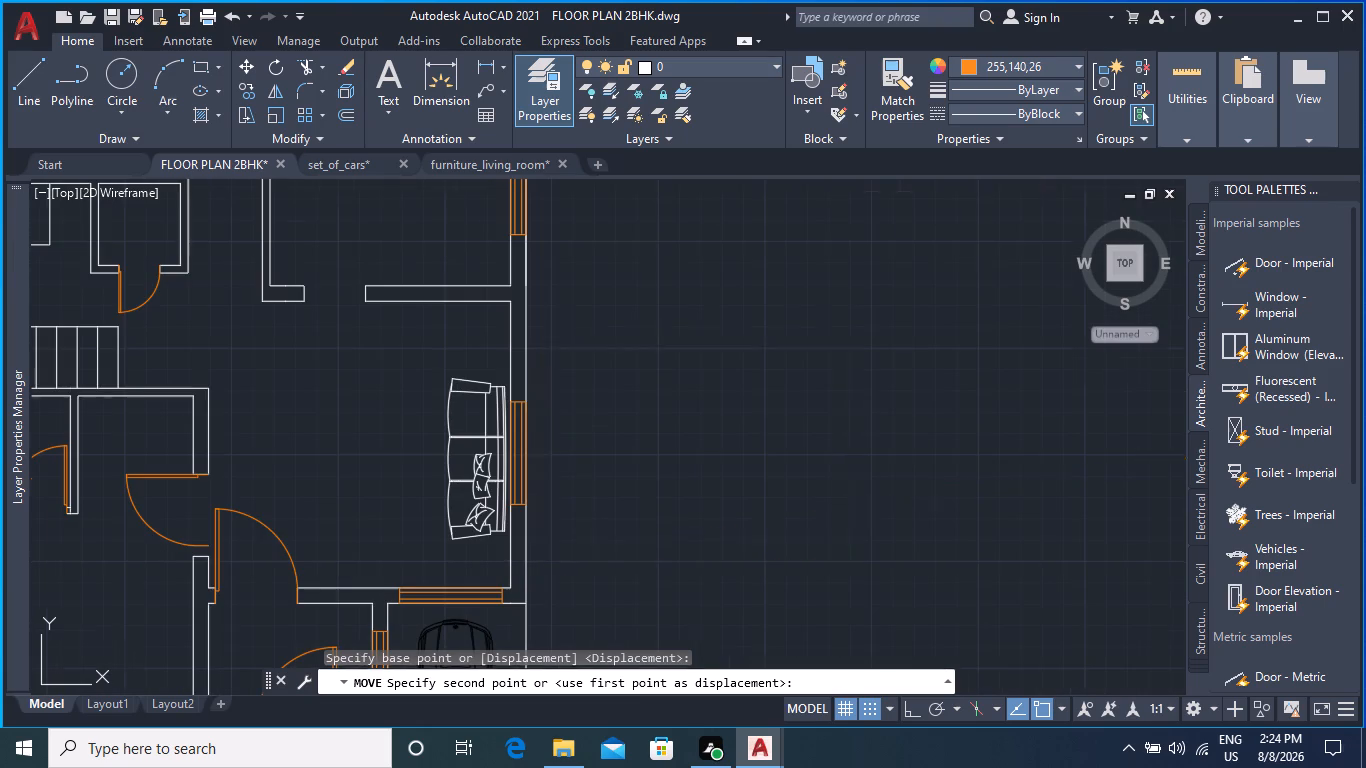
click(542, 581)
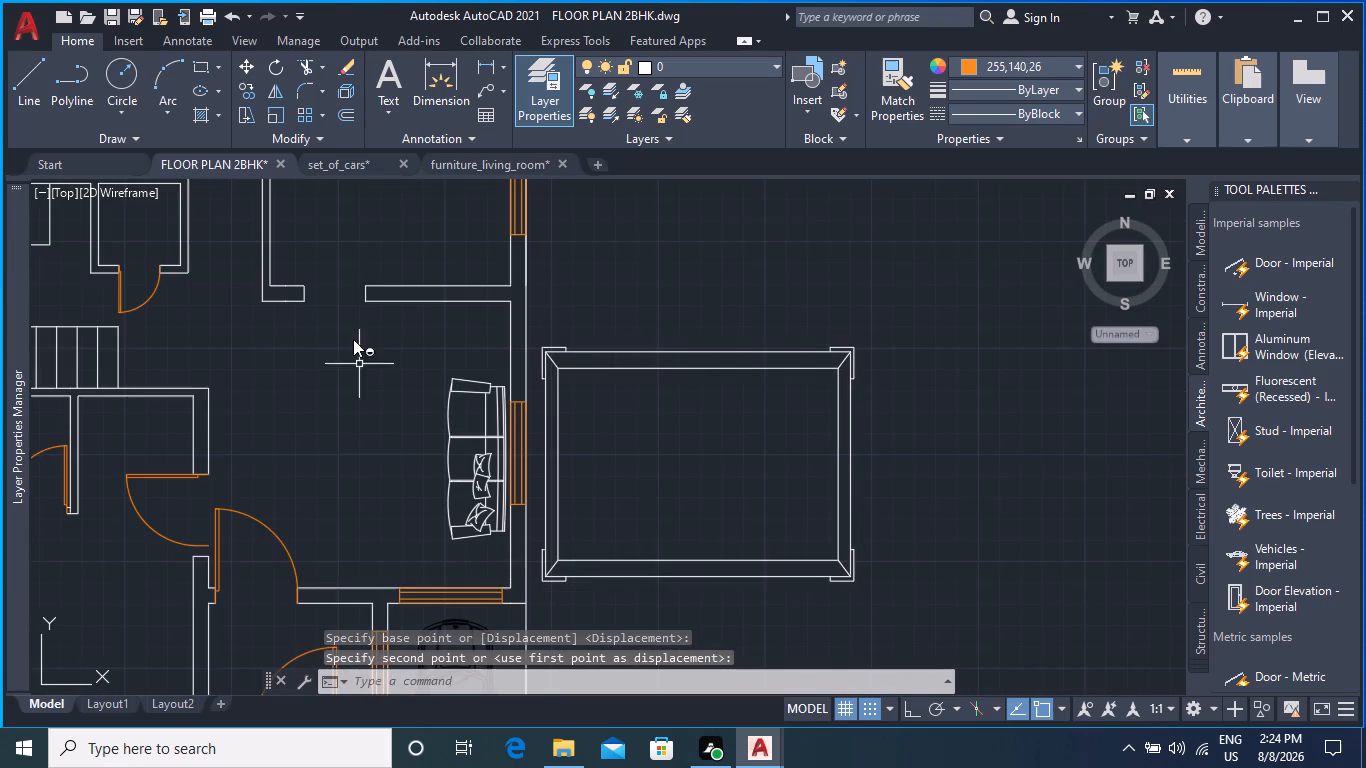
Scale the coffee table down about its southeast corner to roughly one third of its size.
click(659, 372)
click(631, 330)
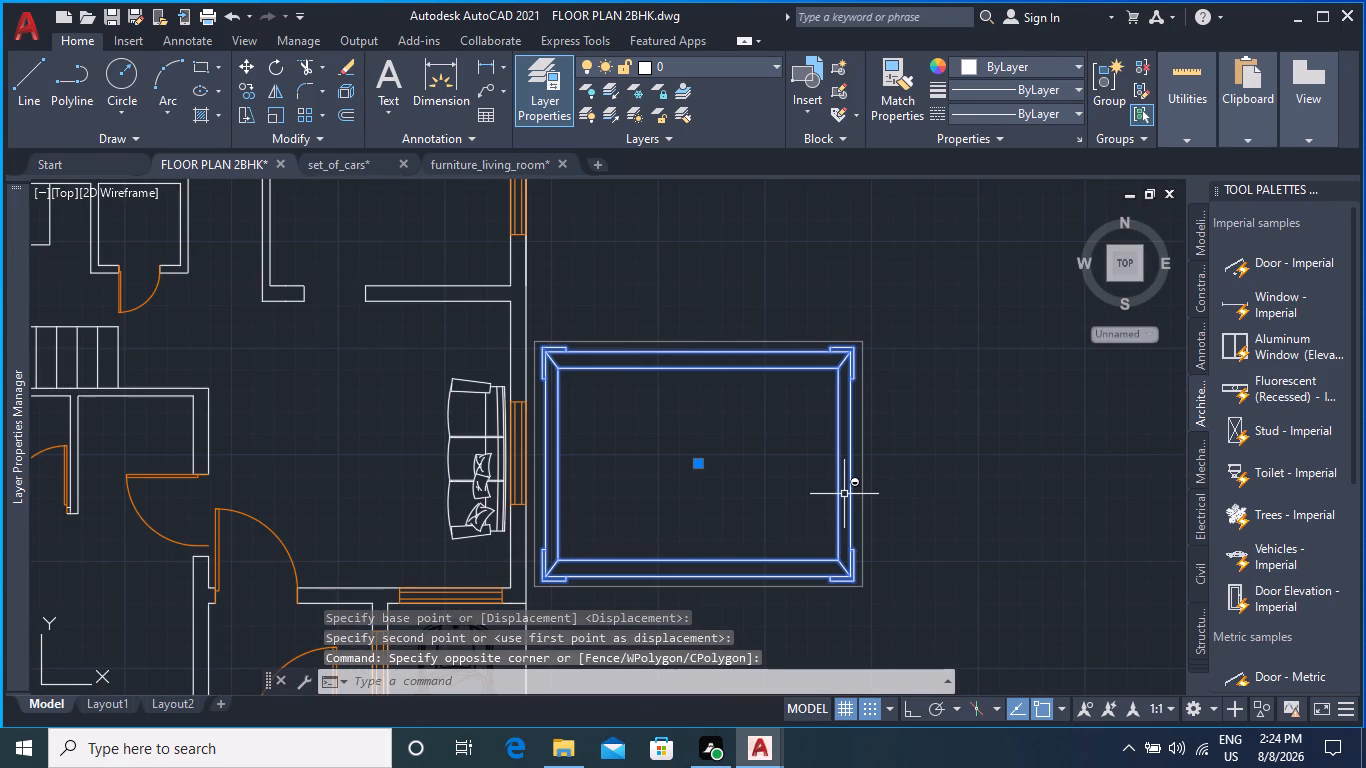
text(SCALE)
key(Return)
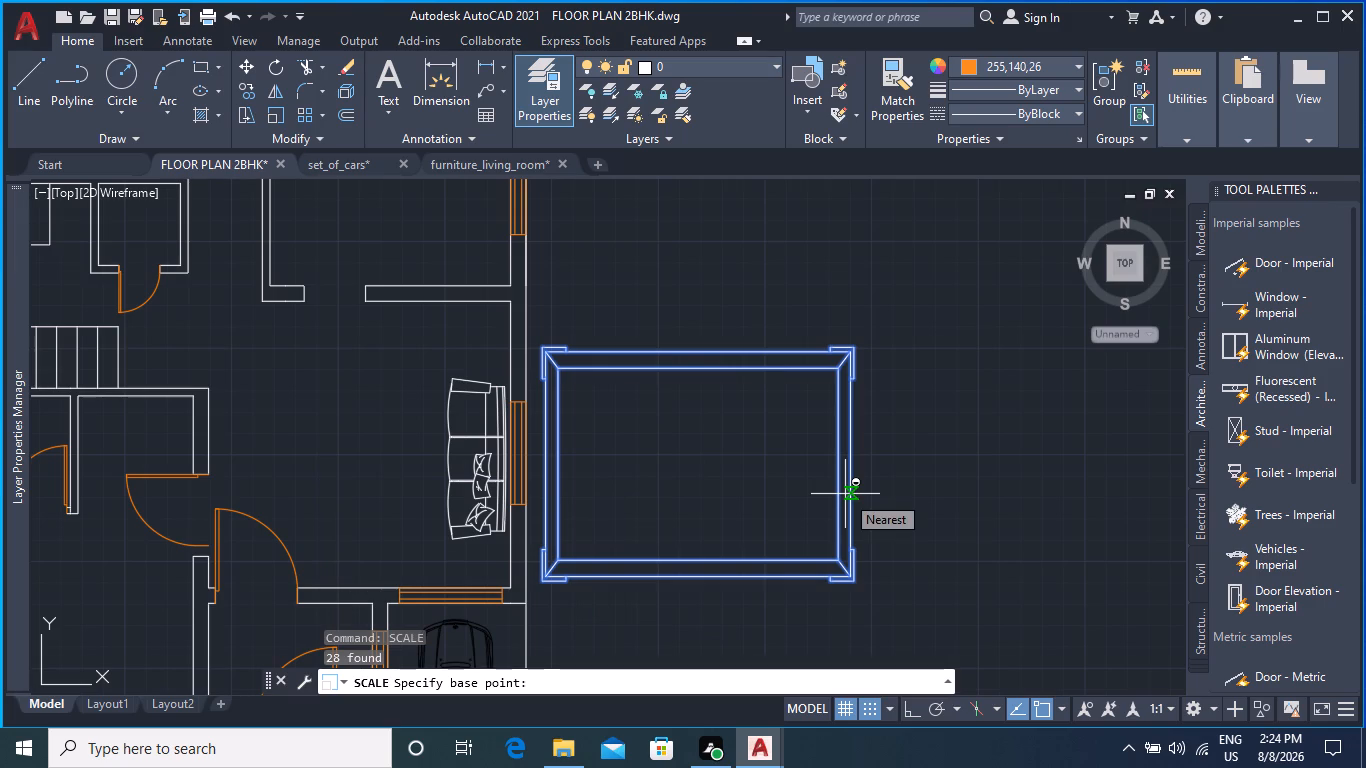
click(853, 584)
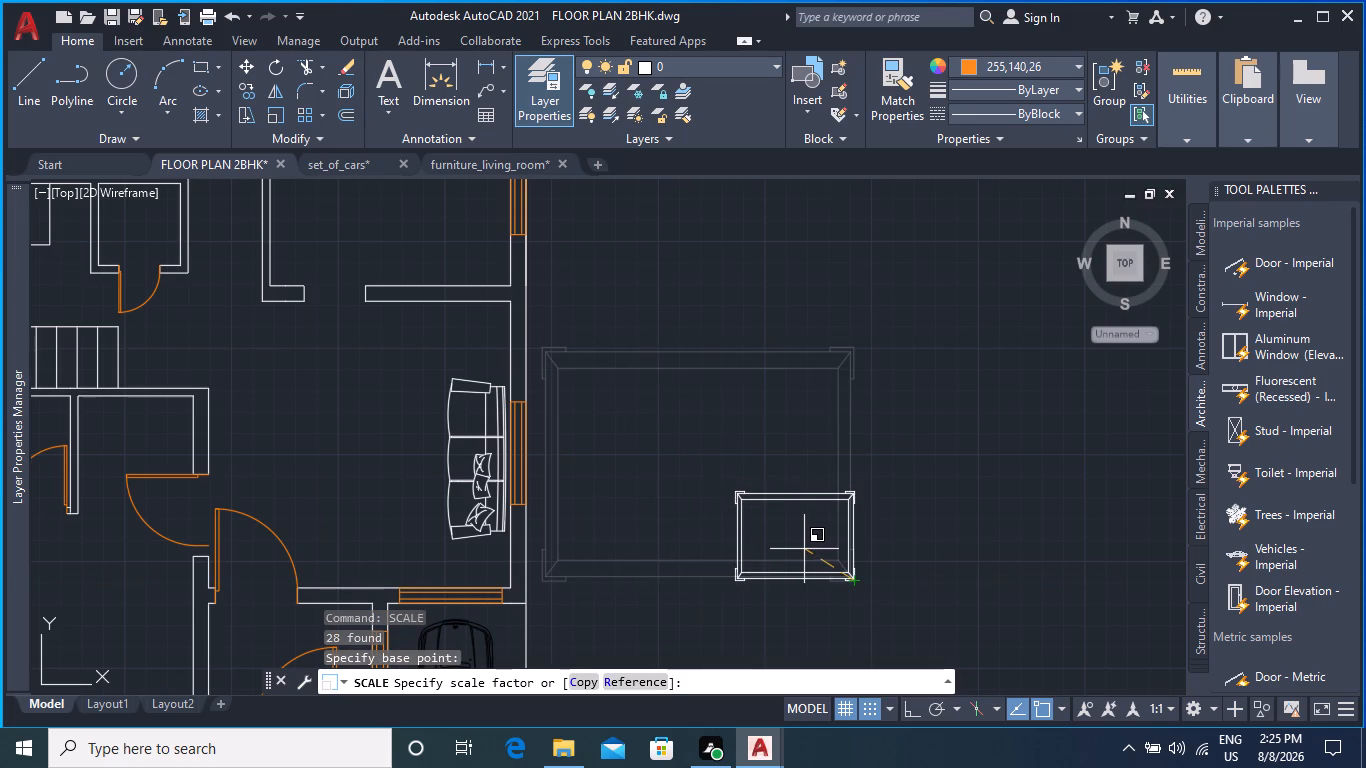
middle_drag(805, 550, 792, 473)
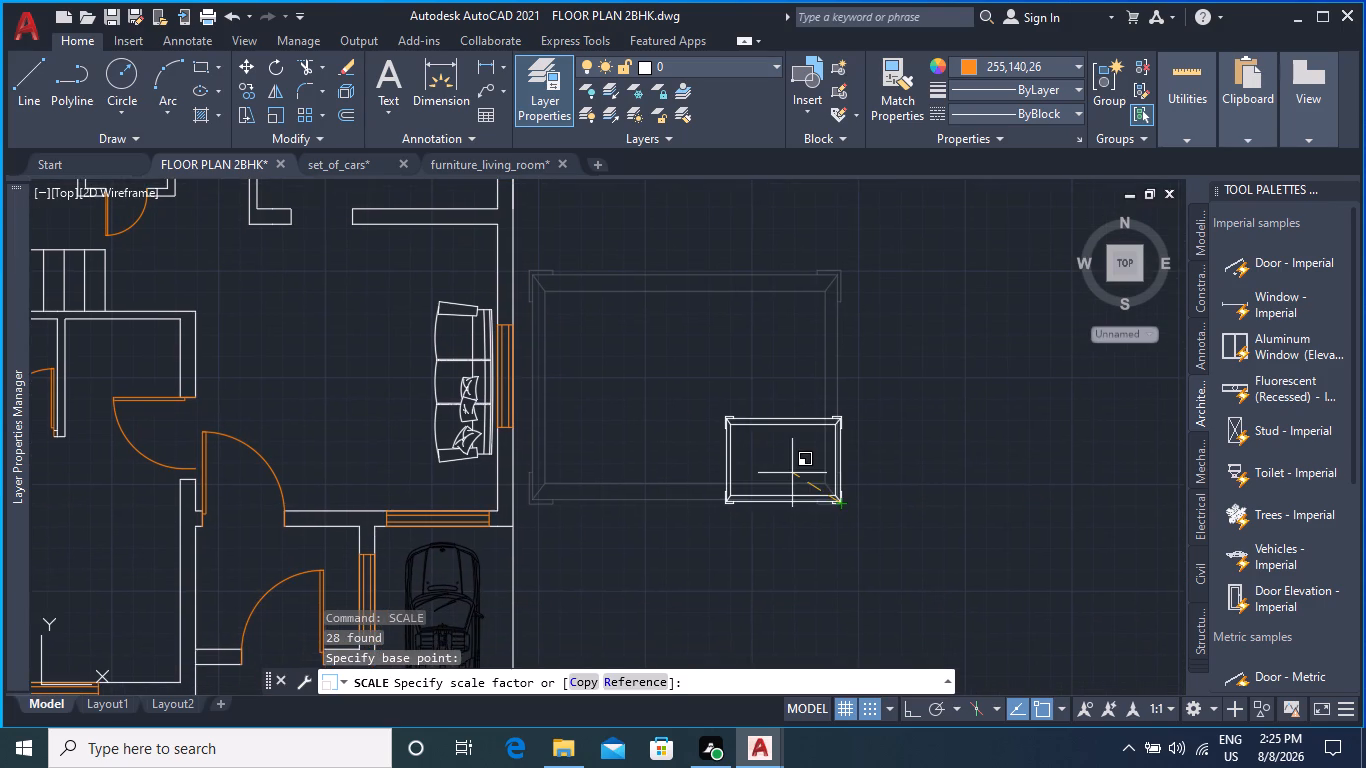
scroll(792, 473, up, 1)
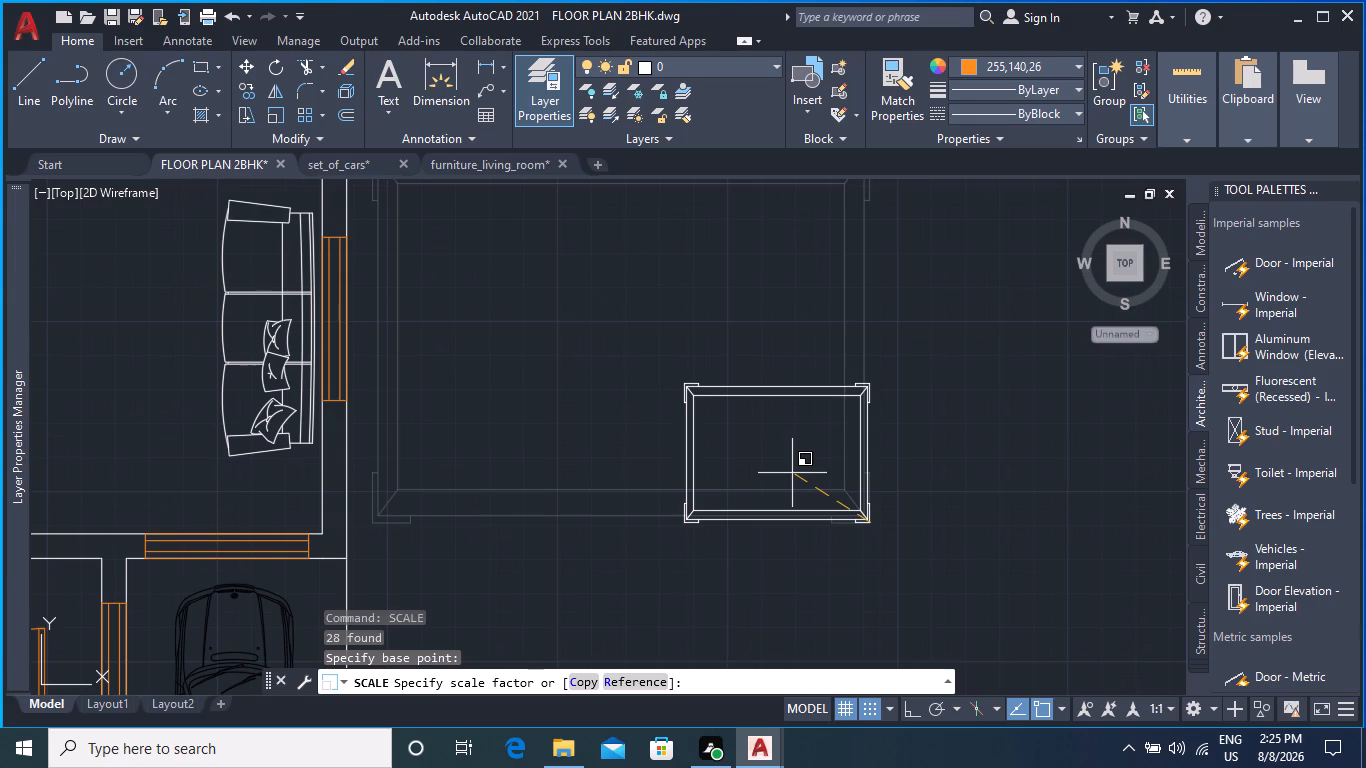
click(801, 477)
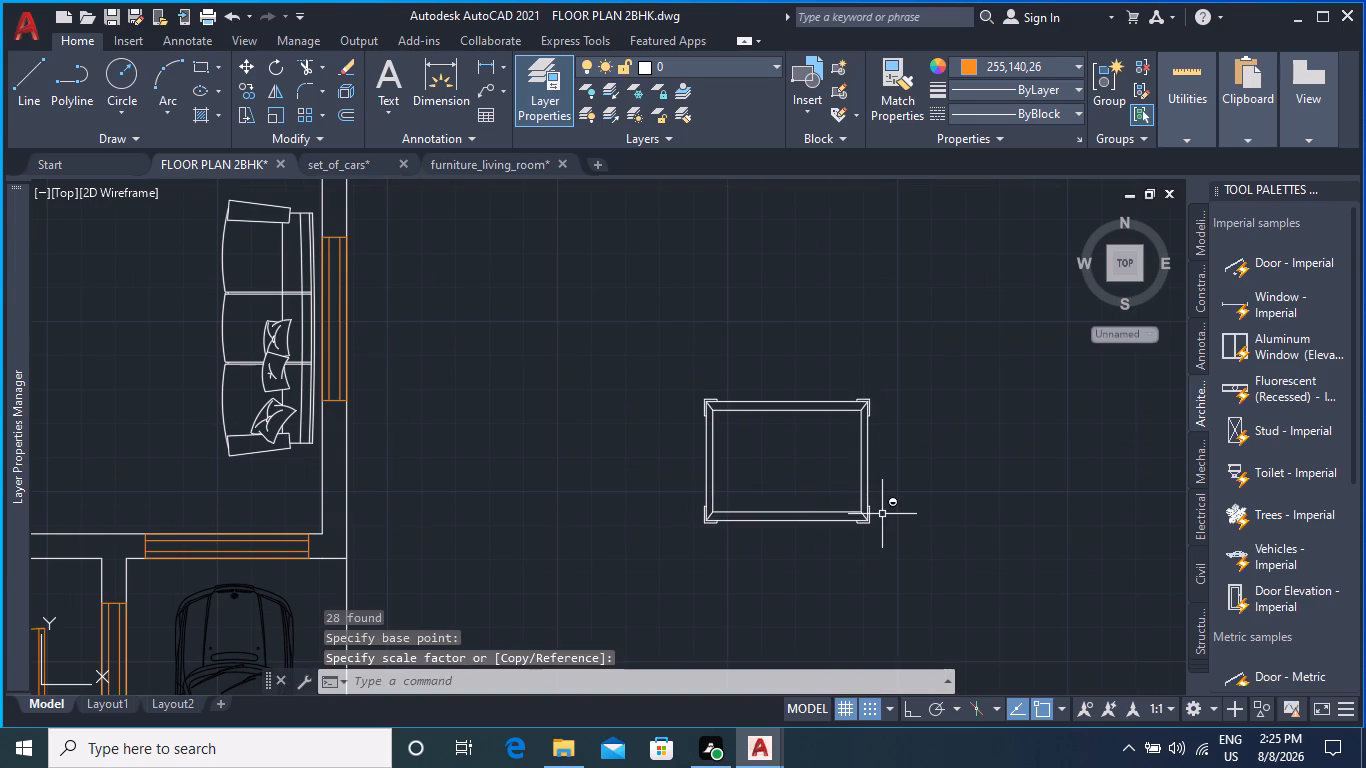
Move the coffee table by its southeast corner into the living room, just west of the cushioned sofa.
click(641, 368)
click(909, 653)
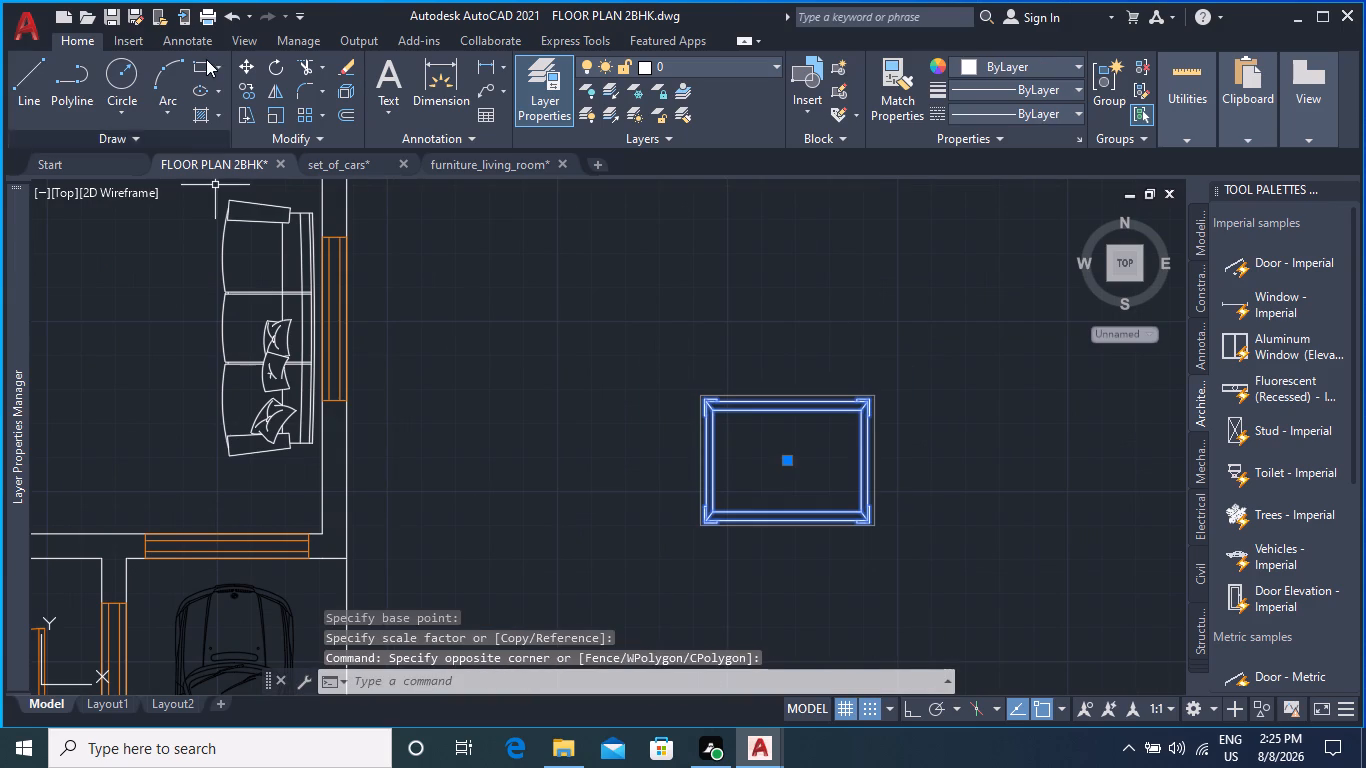
click(256, 64)
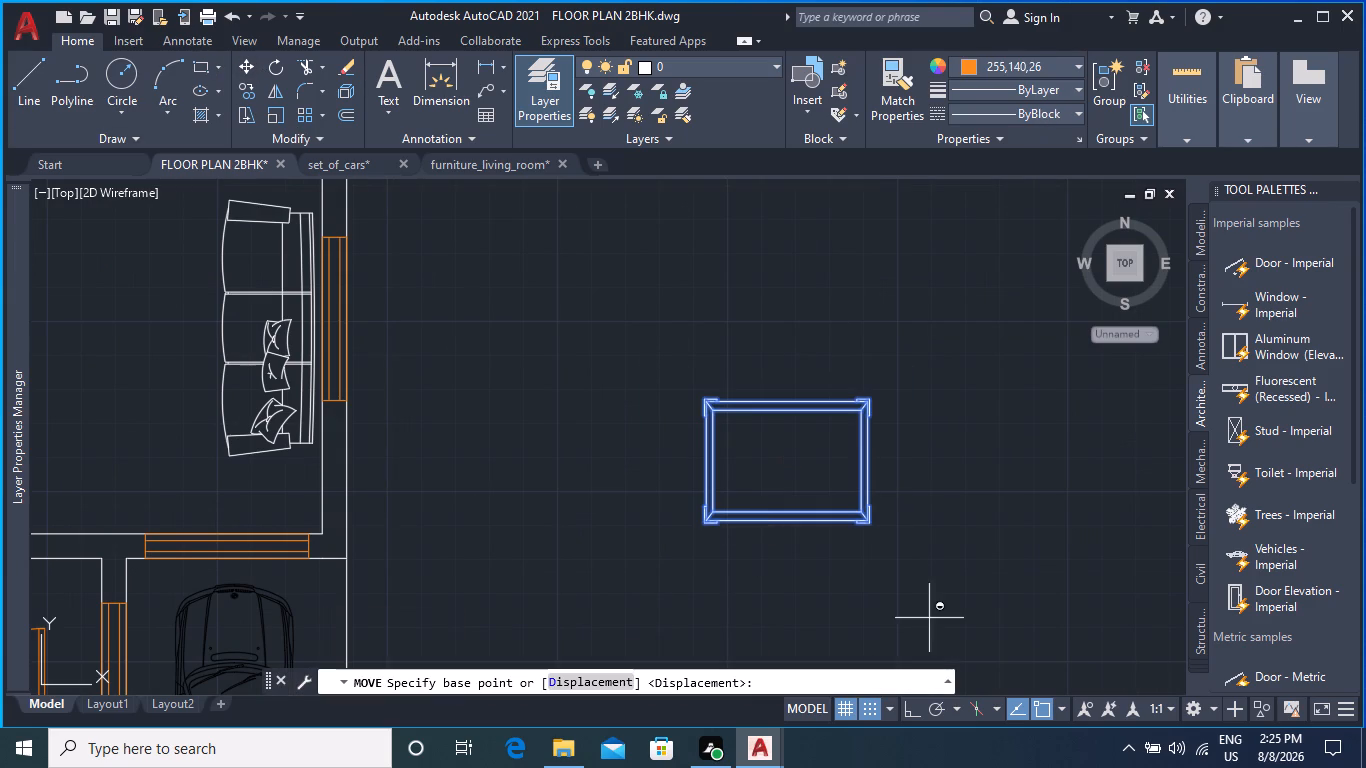
click(870, 520)
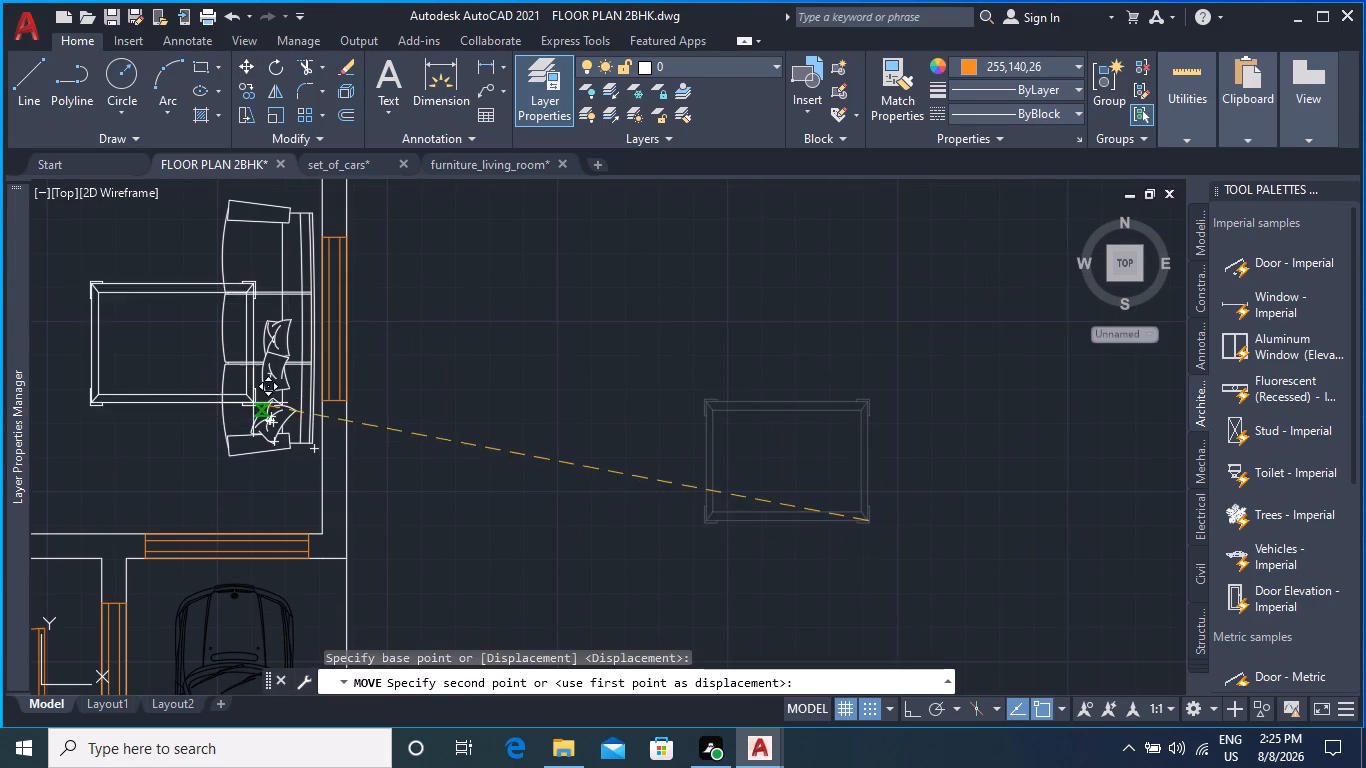
middle_drag(252, 402, 610, 451)
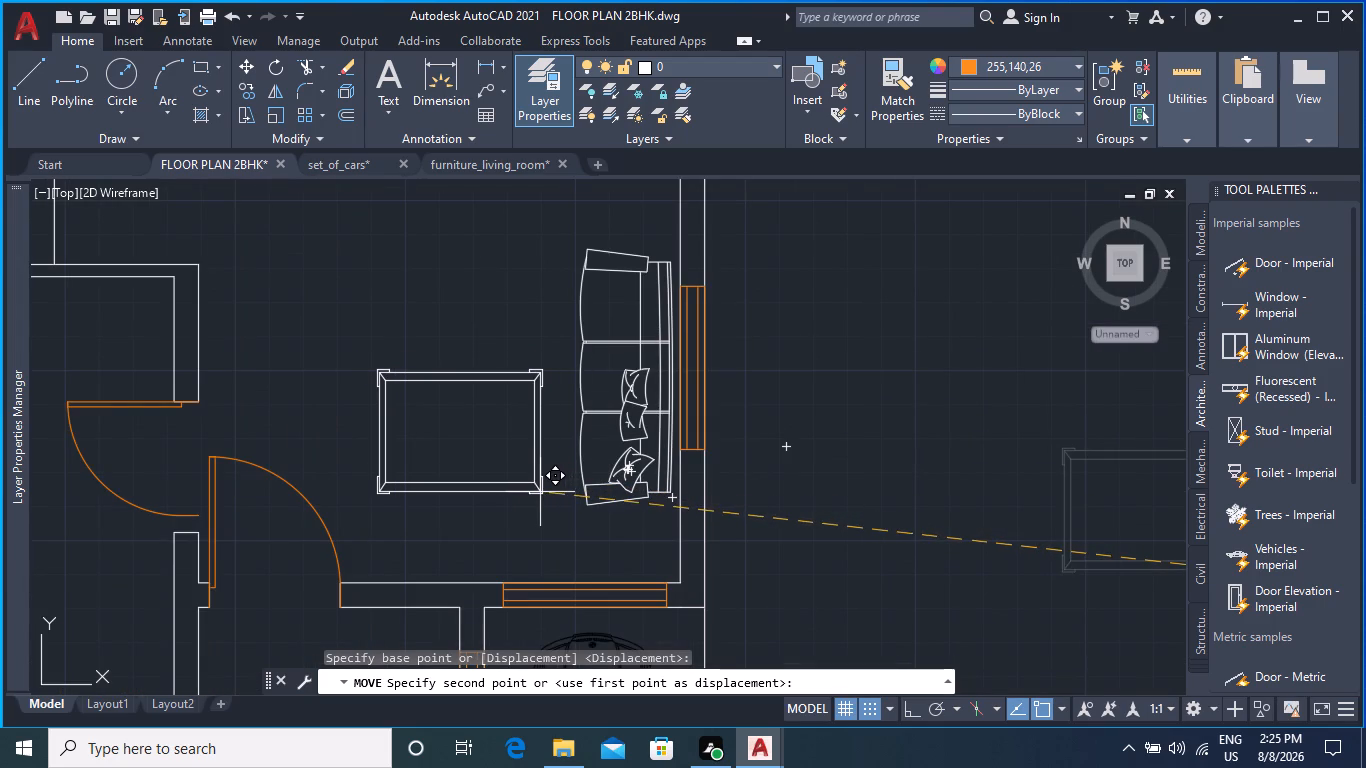
click(540, 492)
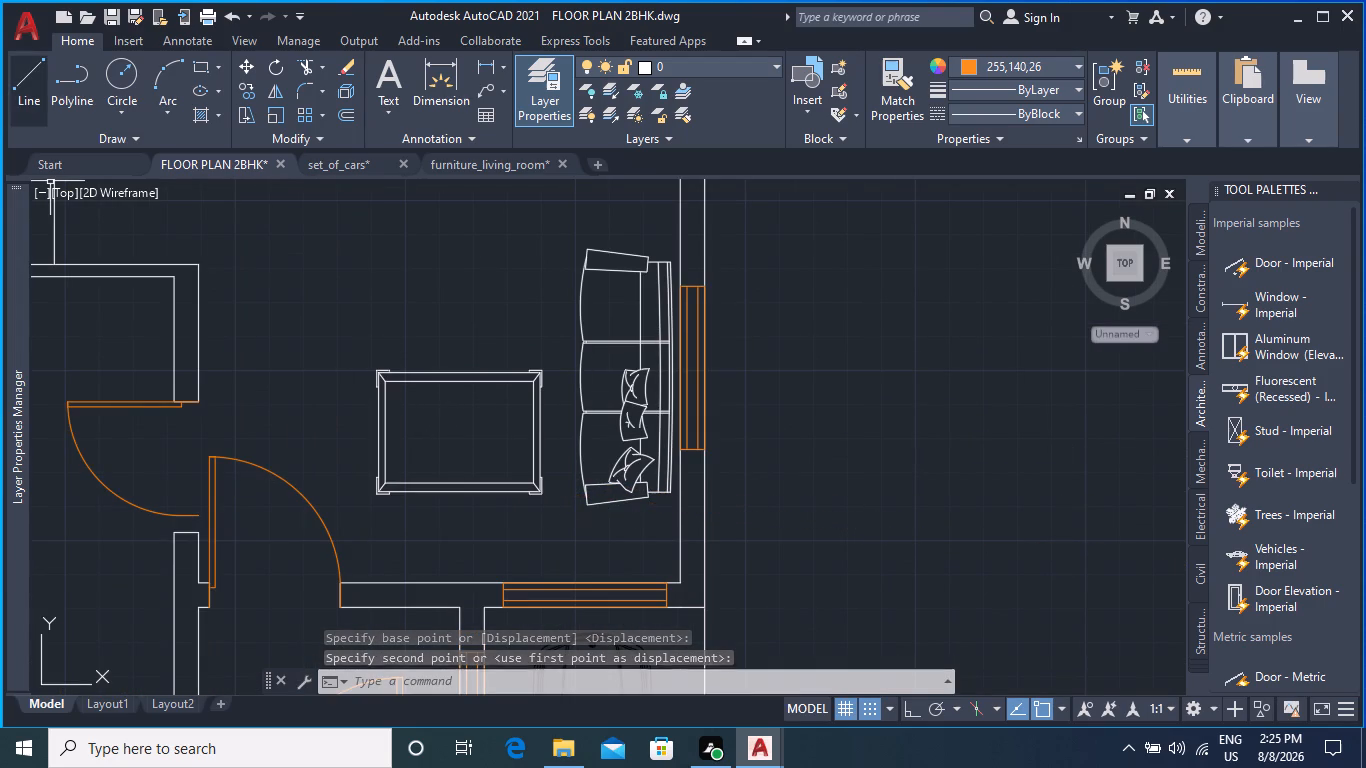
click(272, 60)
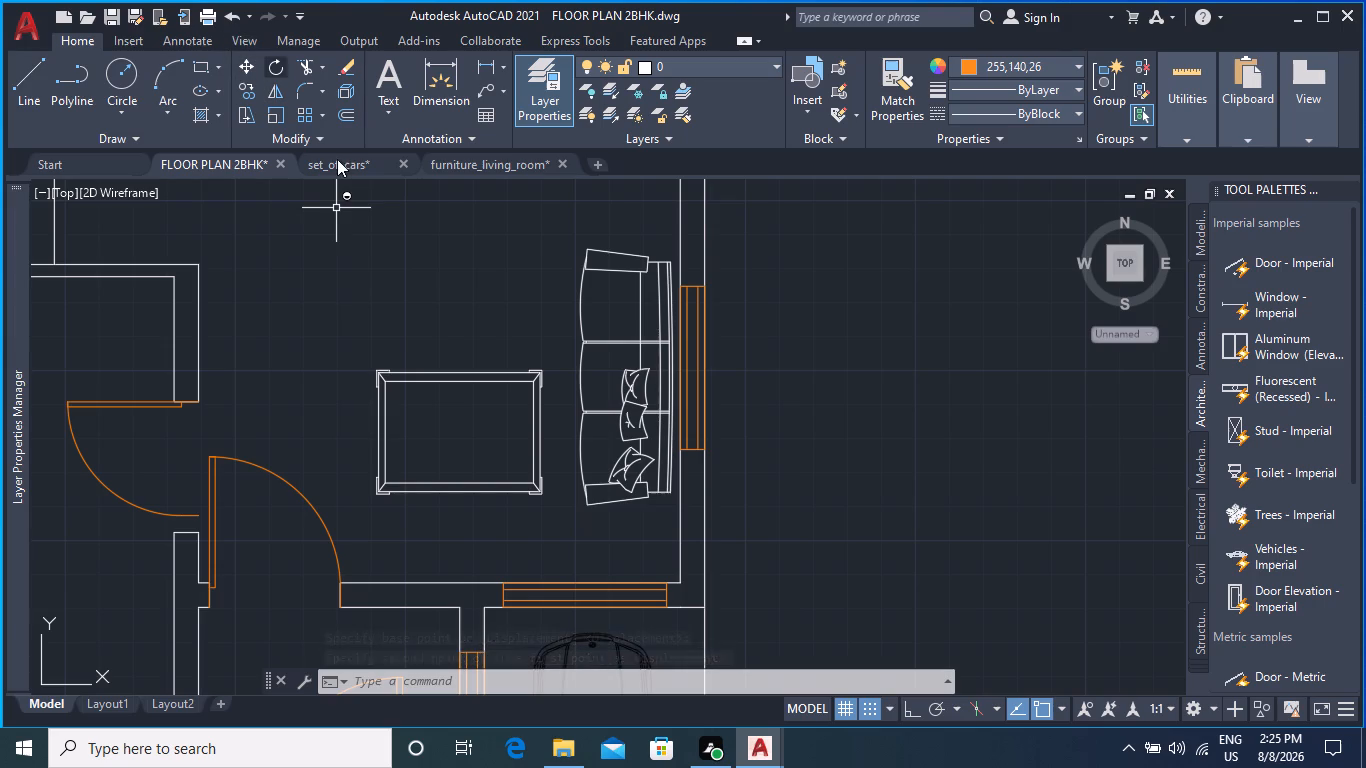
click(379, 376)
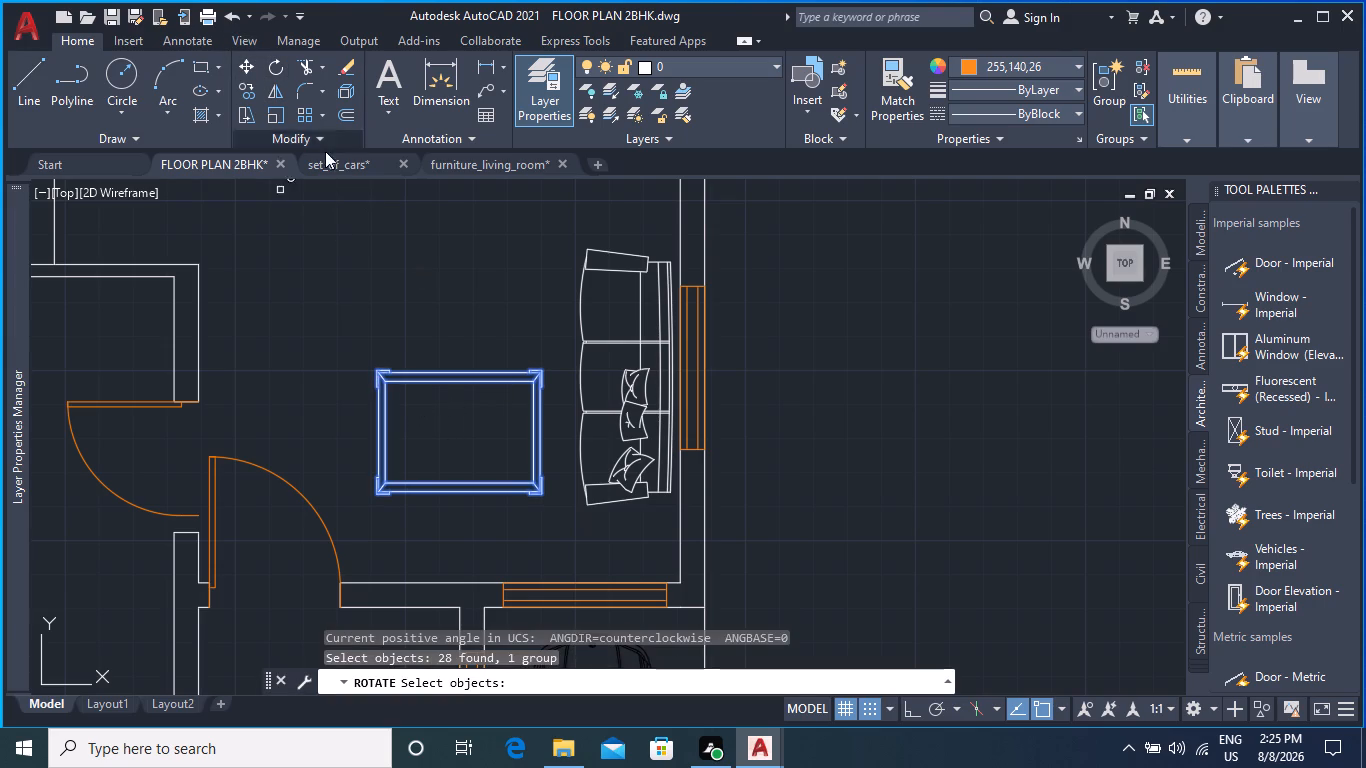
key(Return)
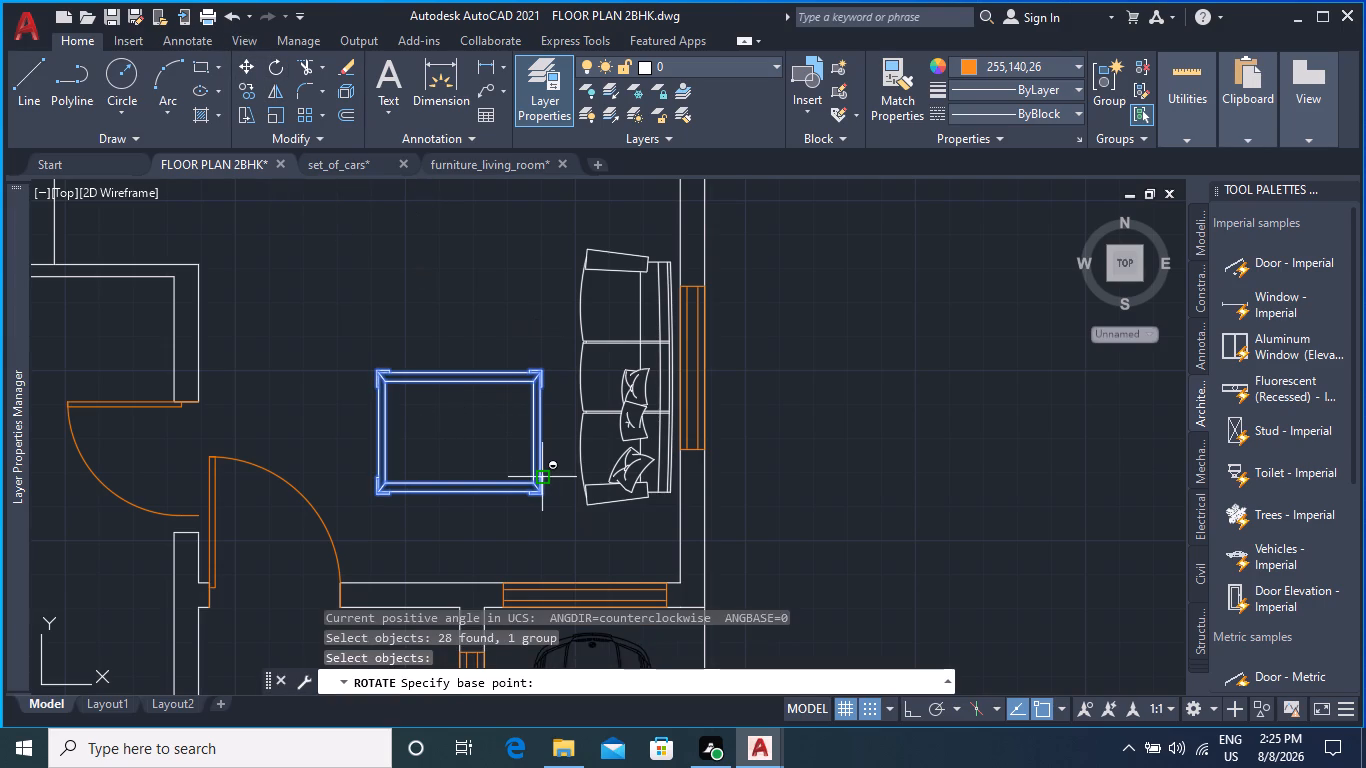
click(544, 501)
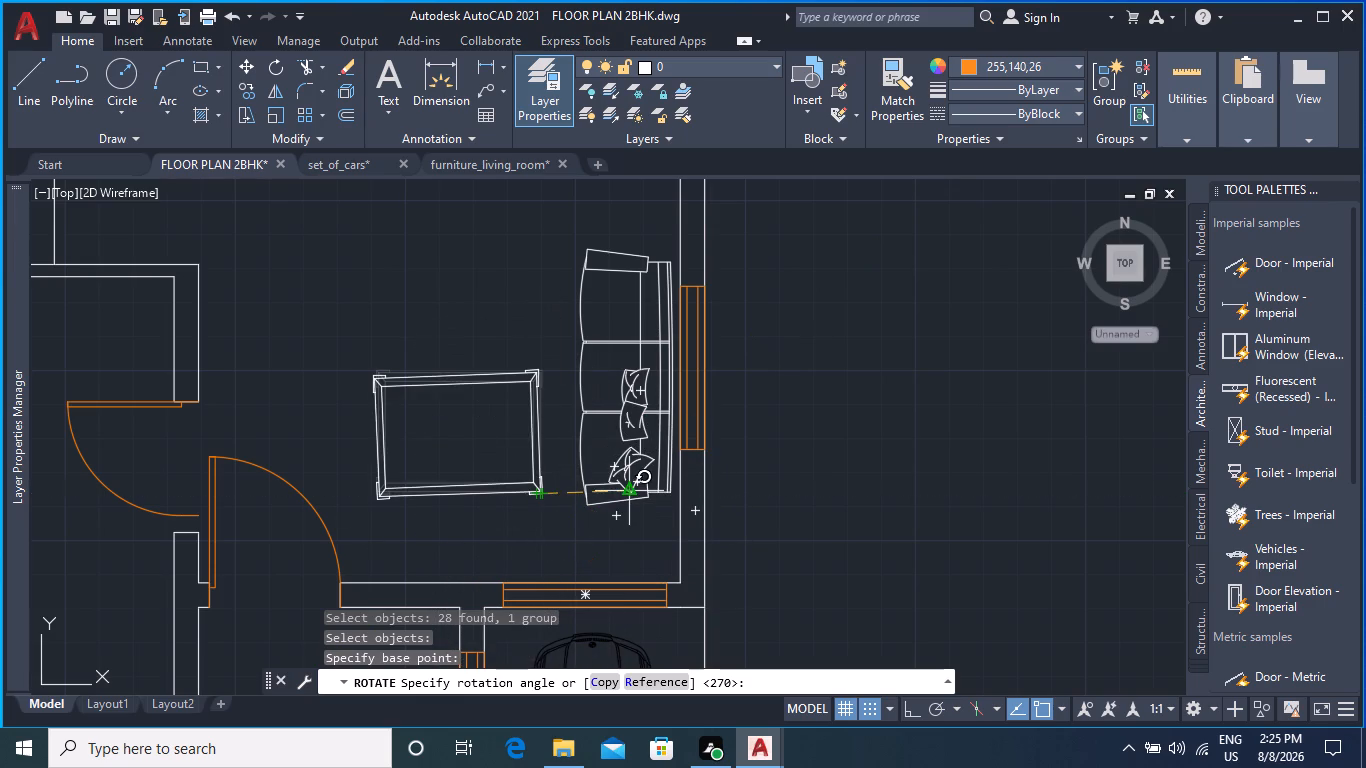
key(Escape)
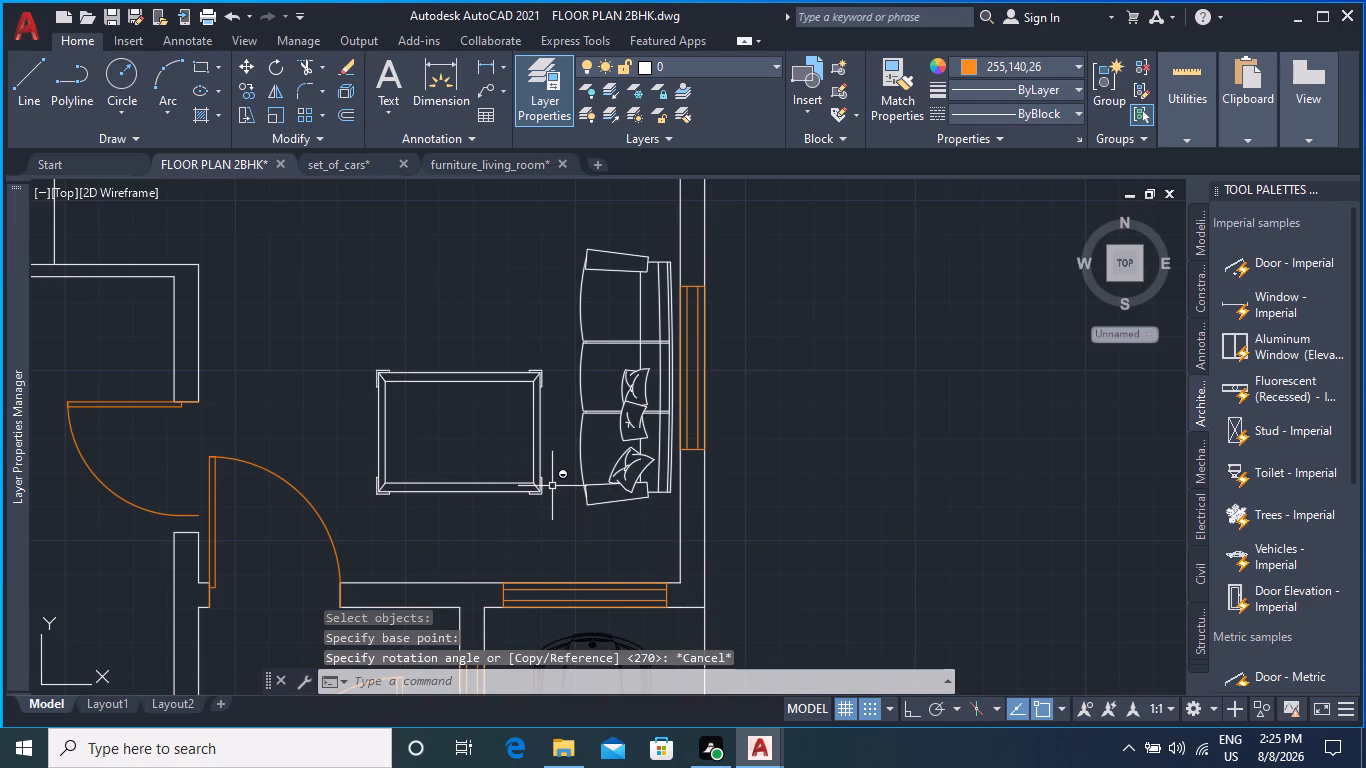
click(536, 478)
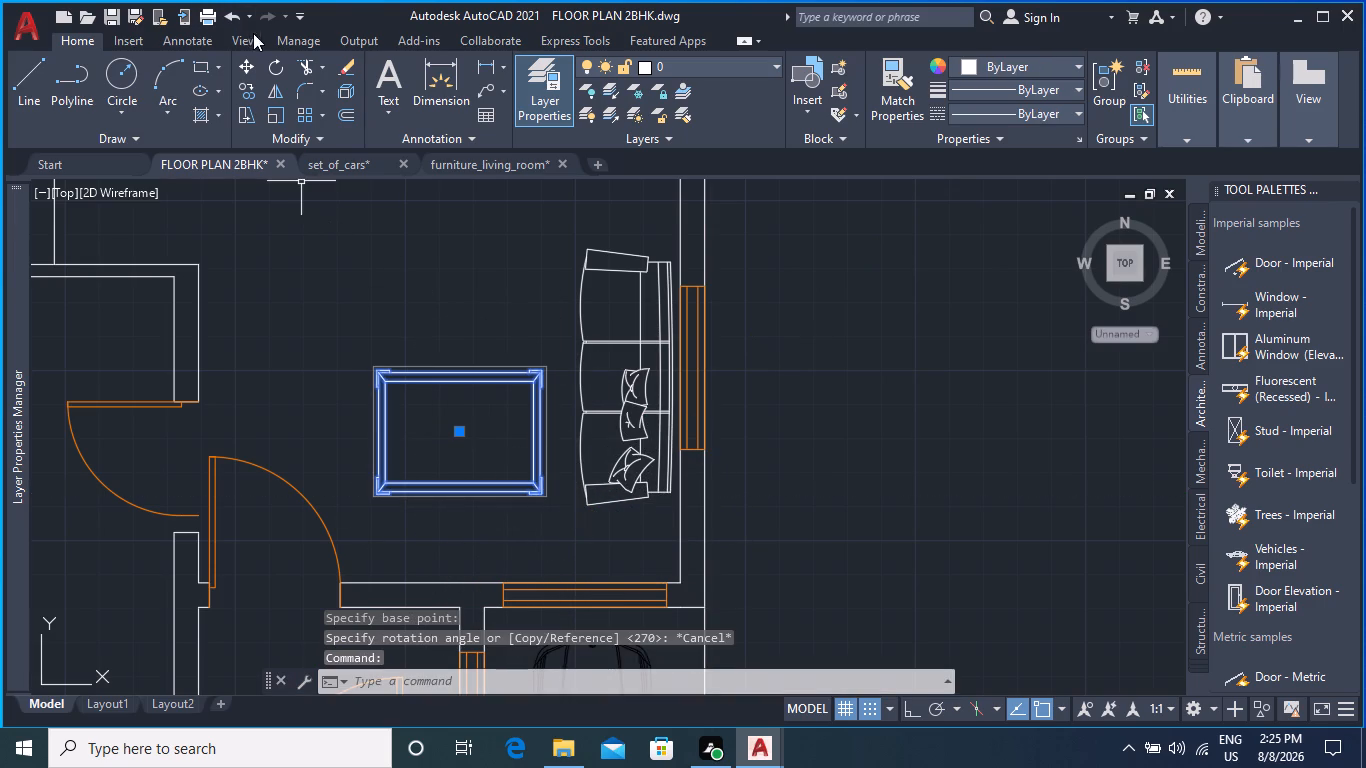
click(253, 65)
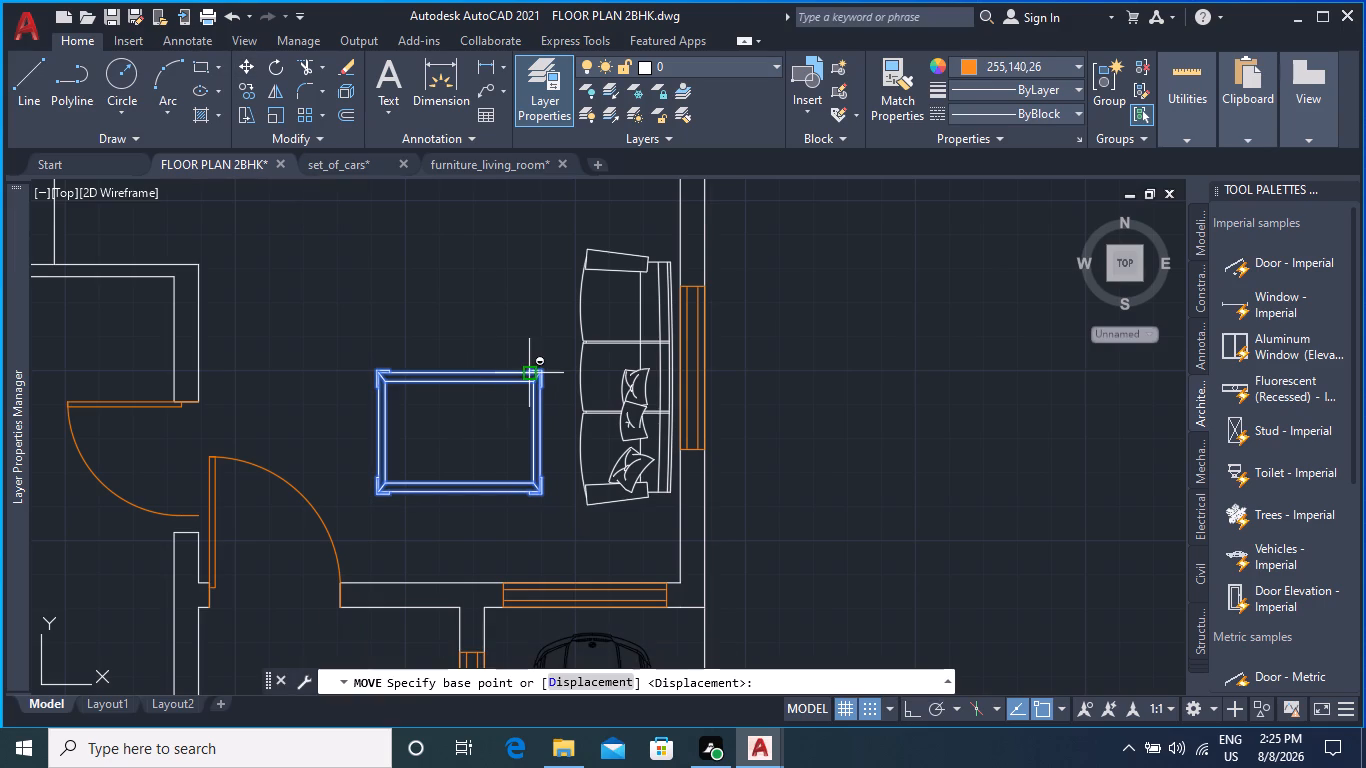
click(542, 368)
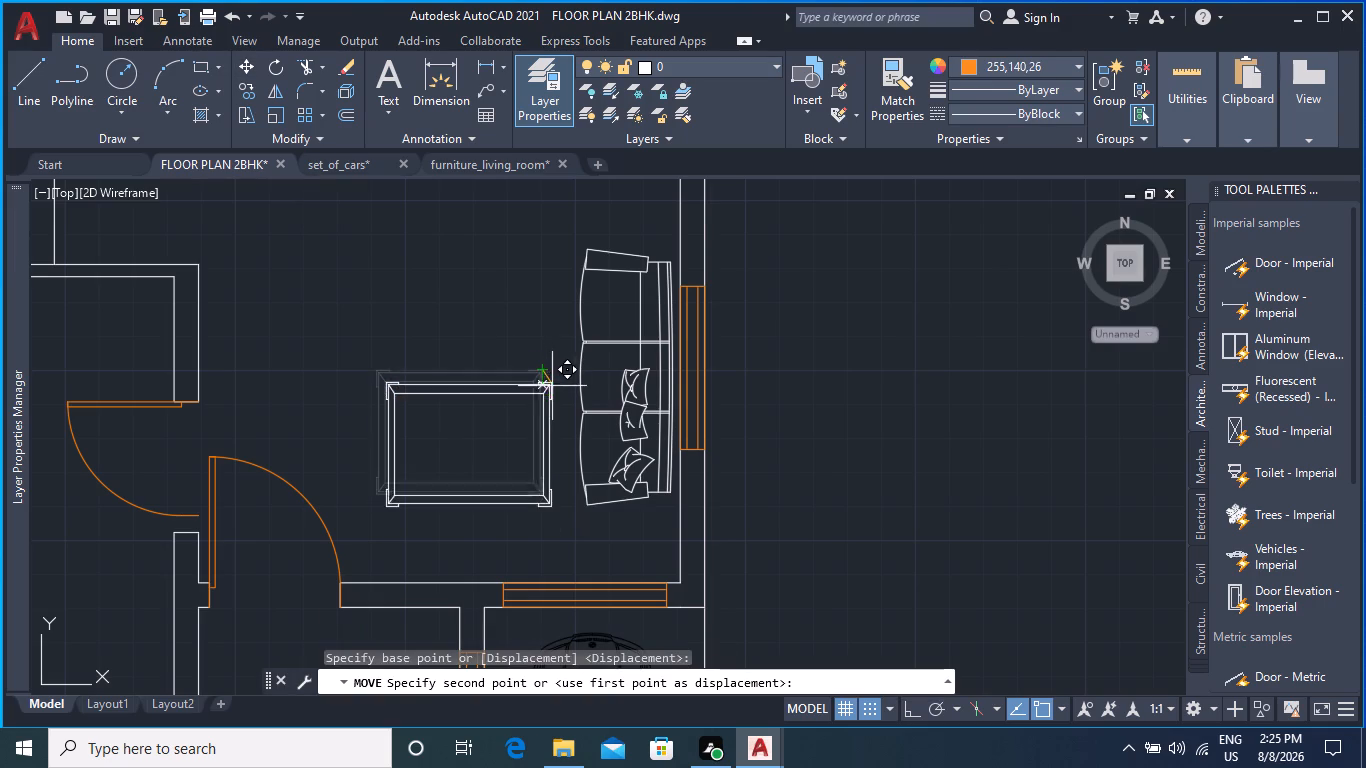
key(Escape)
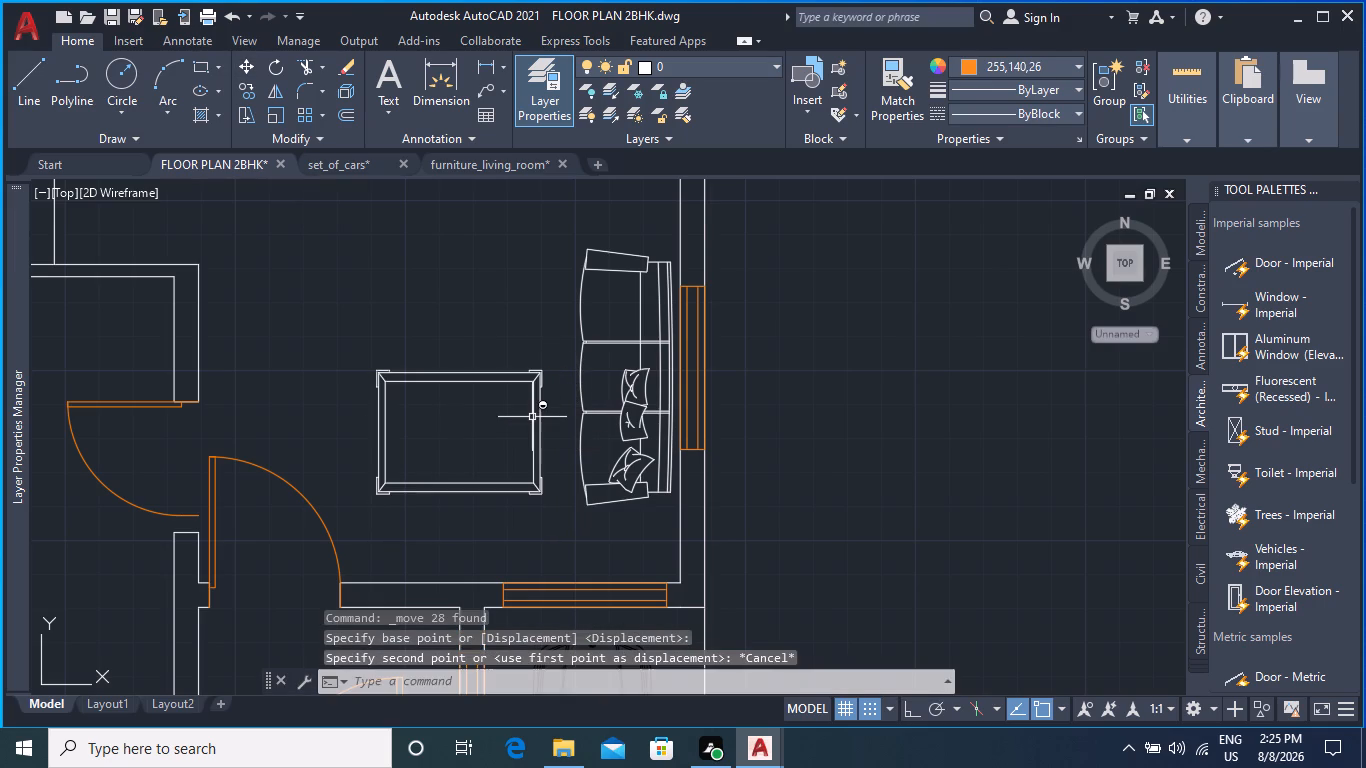
Rotate the coffee table a quarter turn clockwise about its northeast corner so its long side parallels the sofa.
click(282, 62)
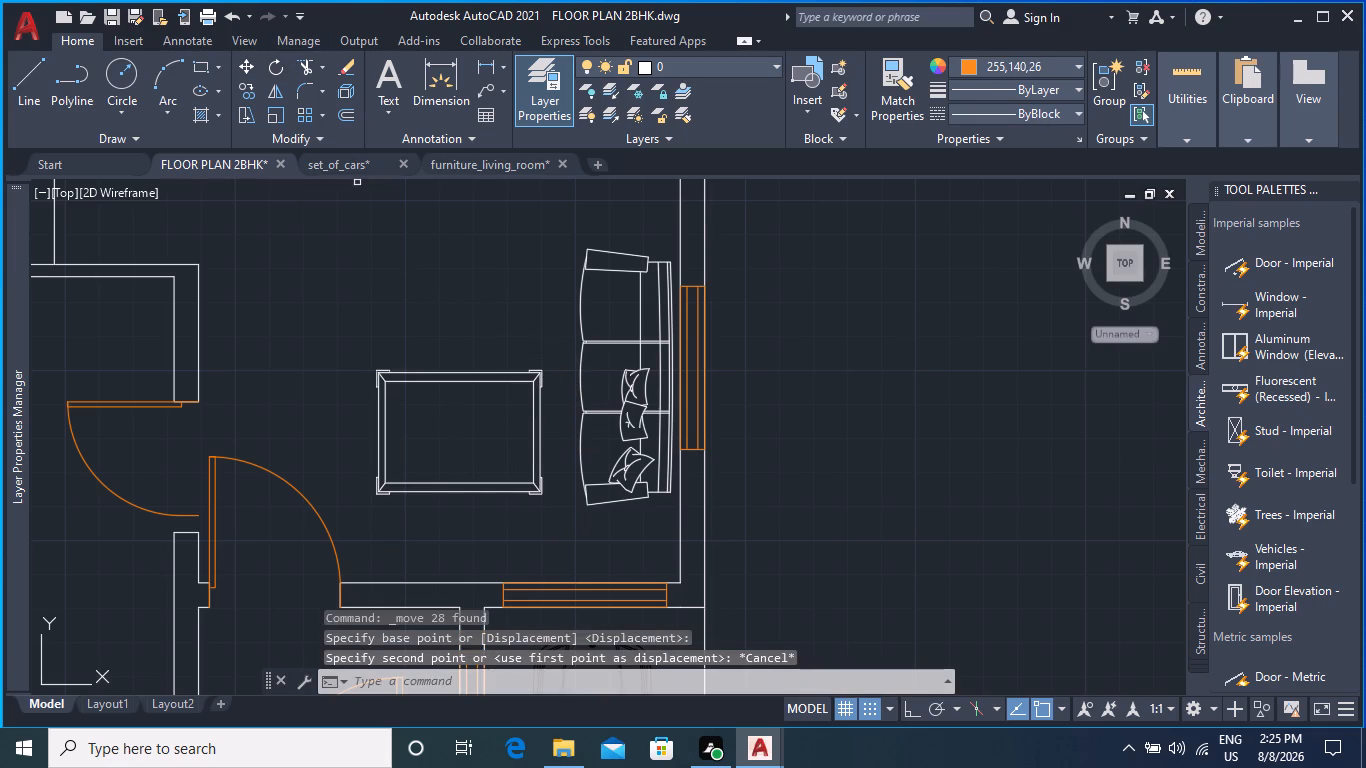
click(508, 377)
double_click(519, 412)
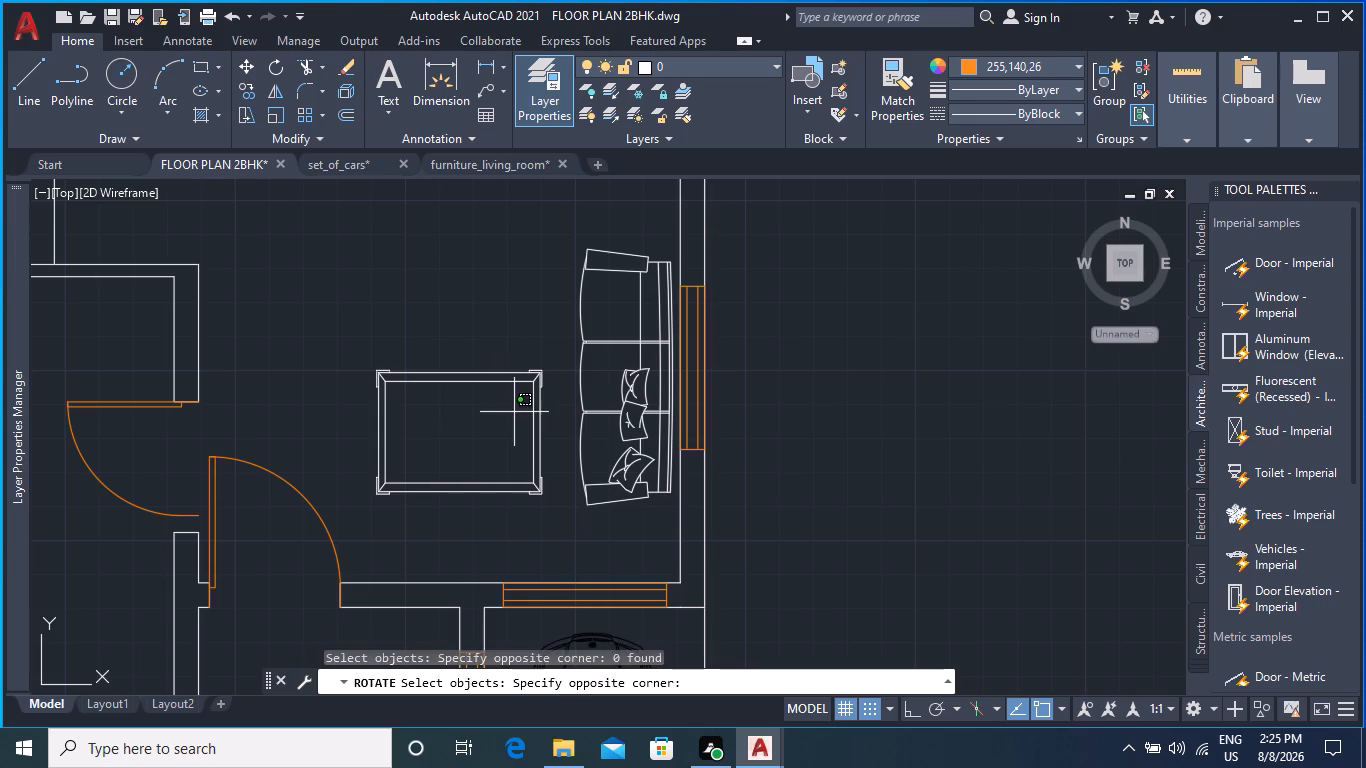
click(502, 391)
click(499, 400)
click(452, 359)
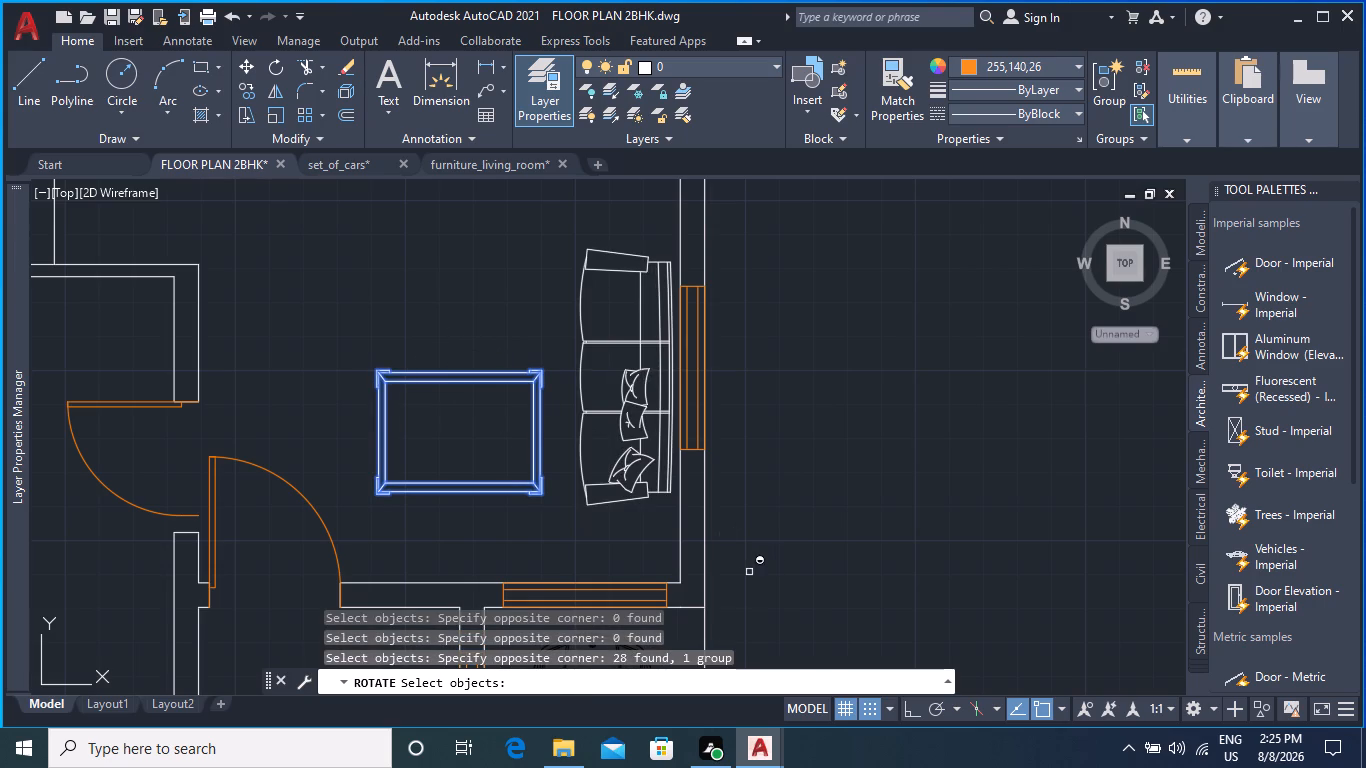
key(Return)
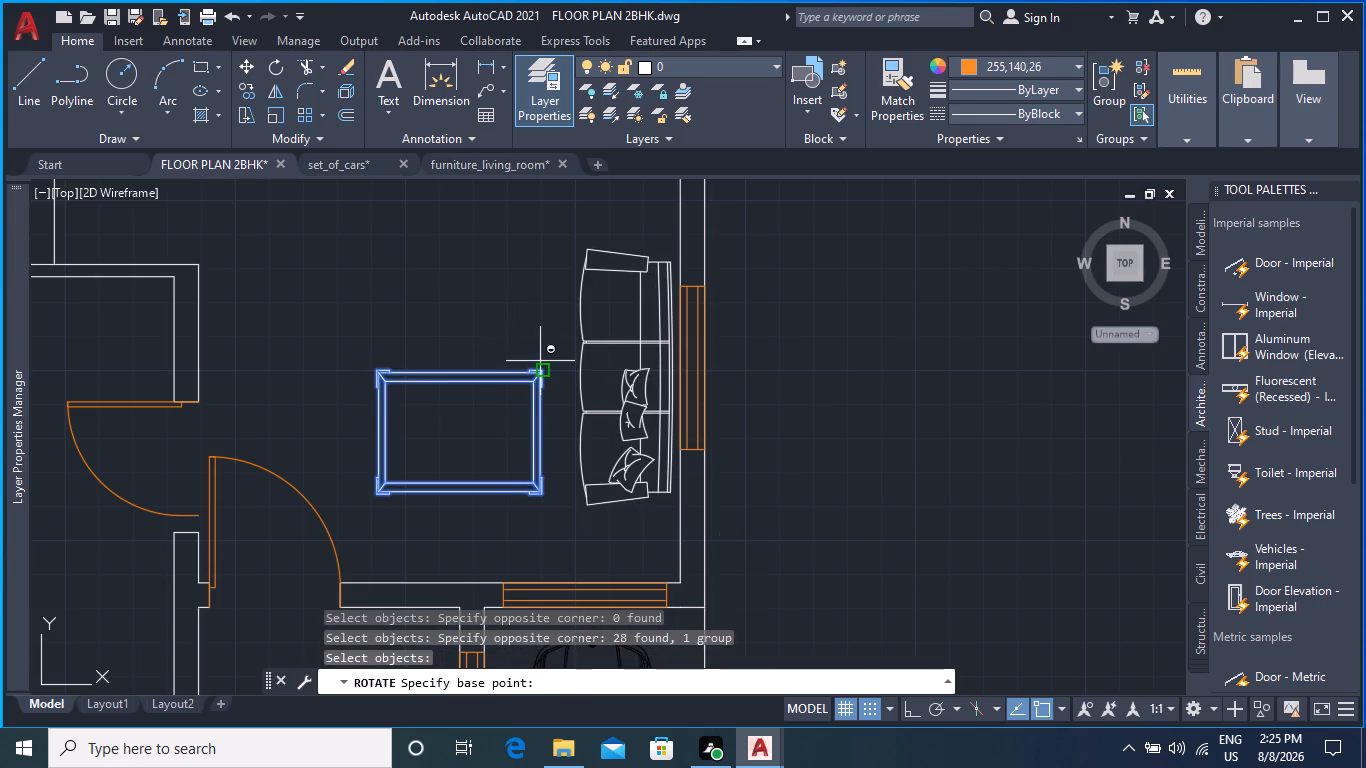
click(540, 373)
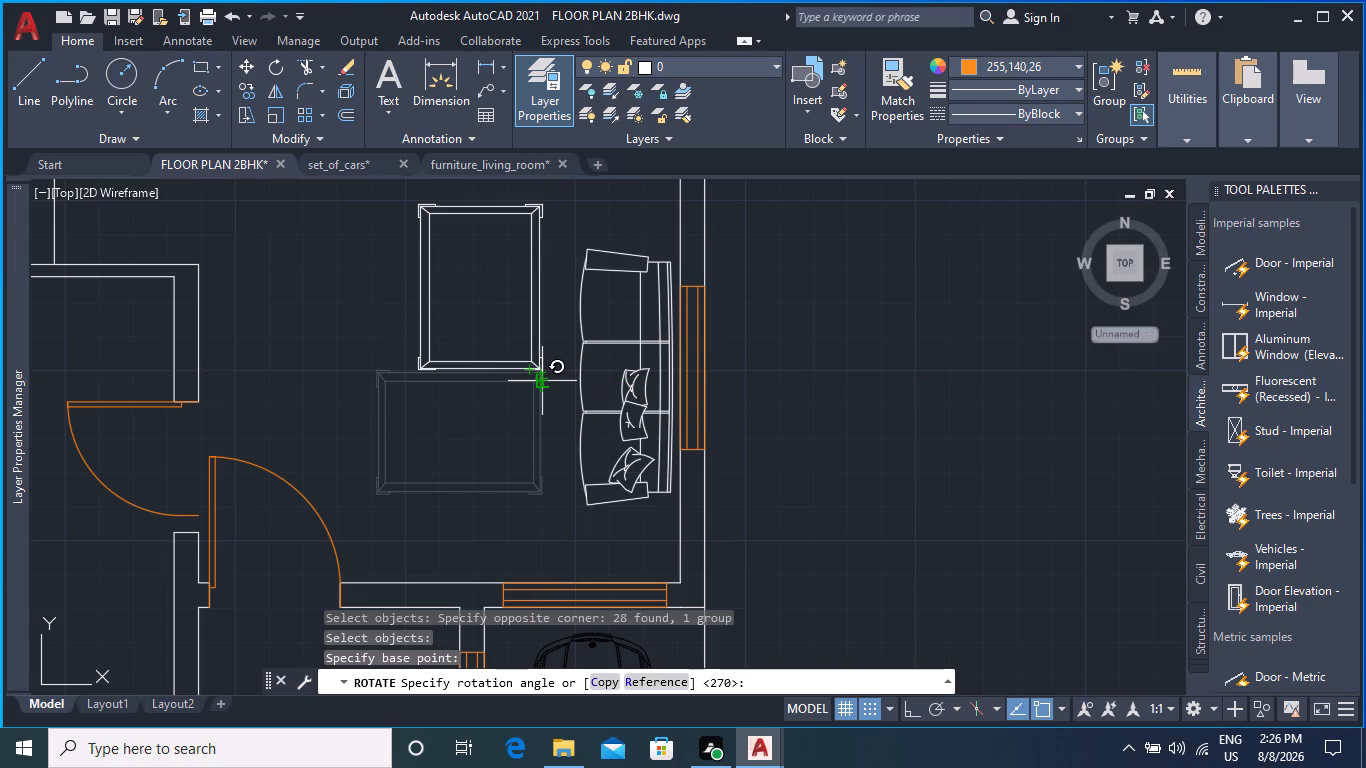
middle_drag(552, 385, 558, 477)
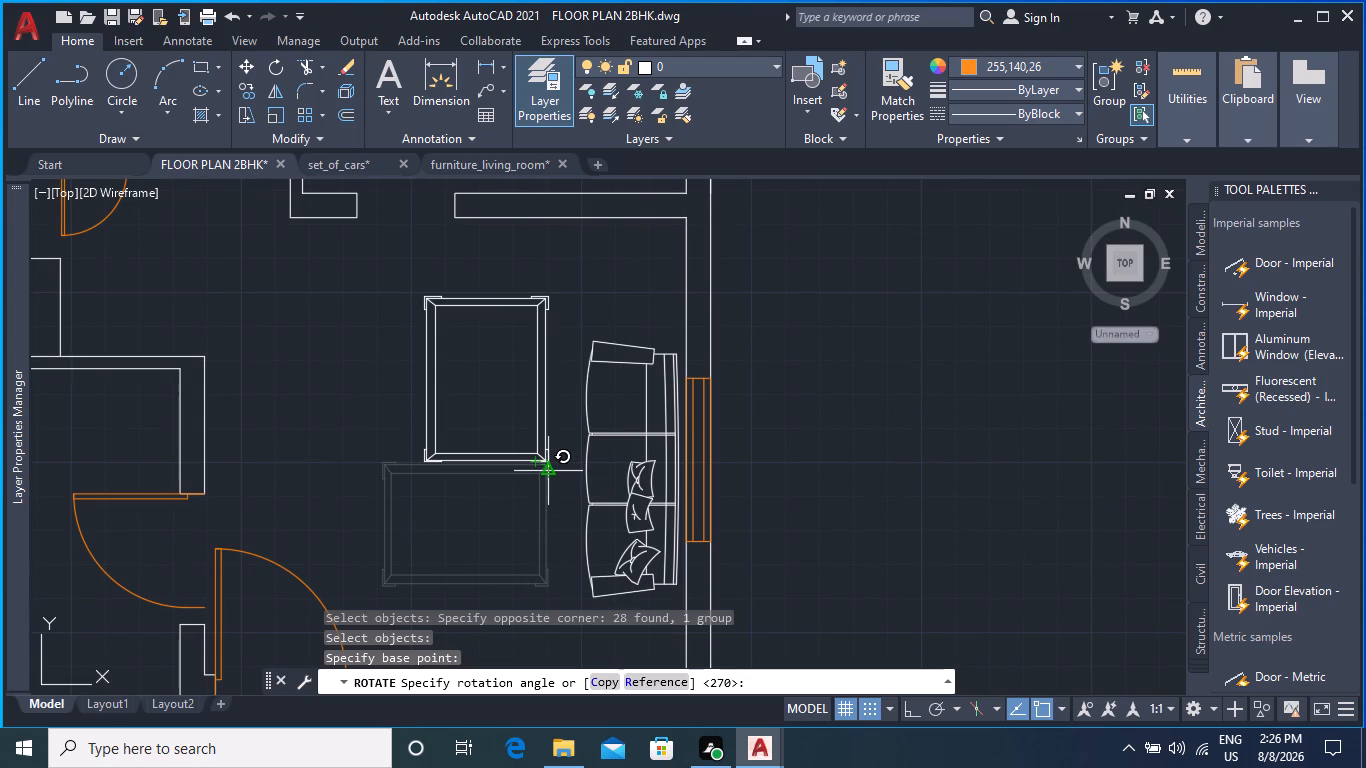
click(545, 474)
middle_drag(791, 510, 818, 398)
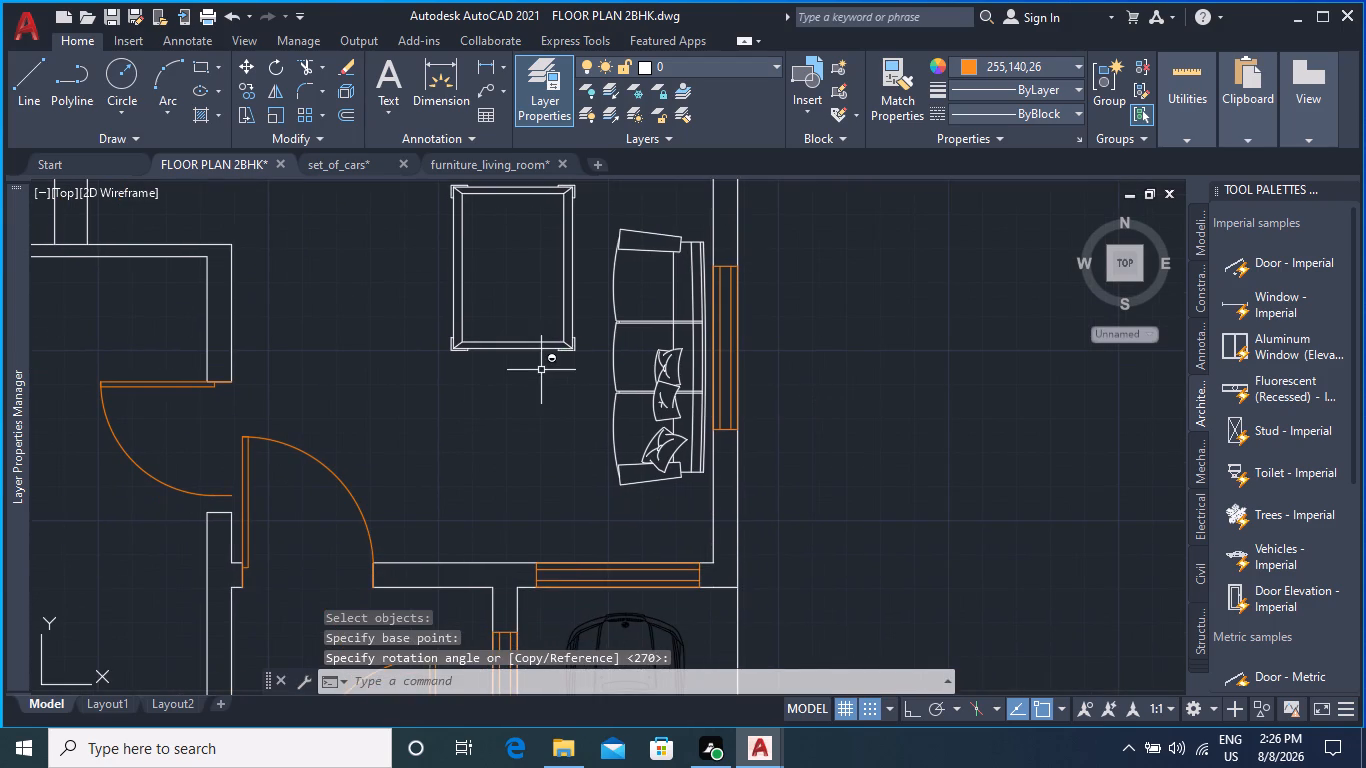
Move the rotated coffee table by its southeast corner southward, so it sits beside the sofa's front.
click(546, 347)
click(240, 68)
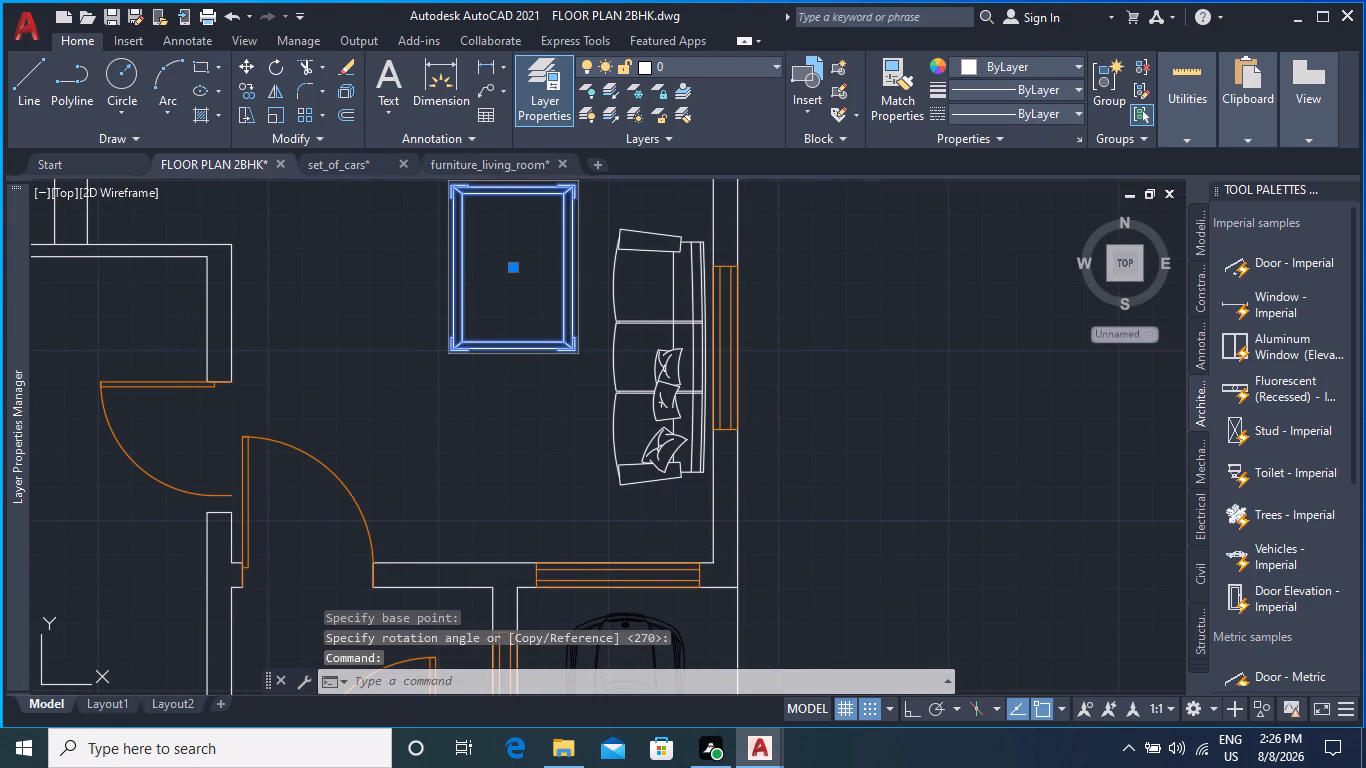
click(572, 356)
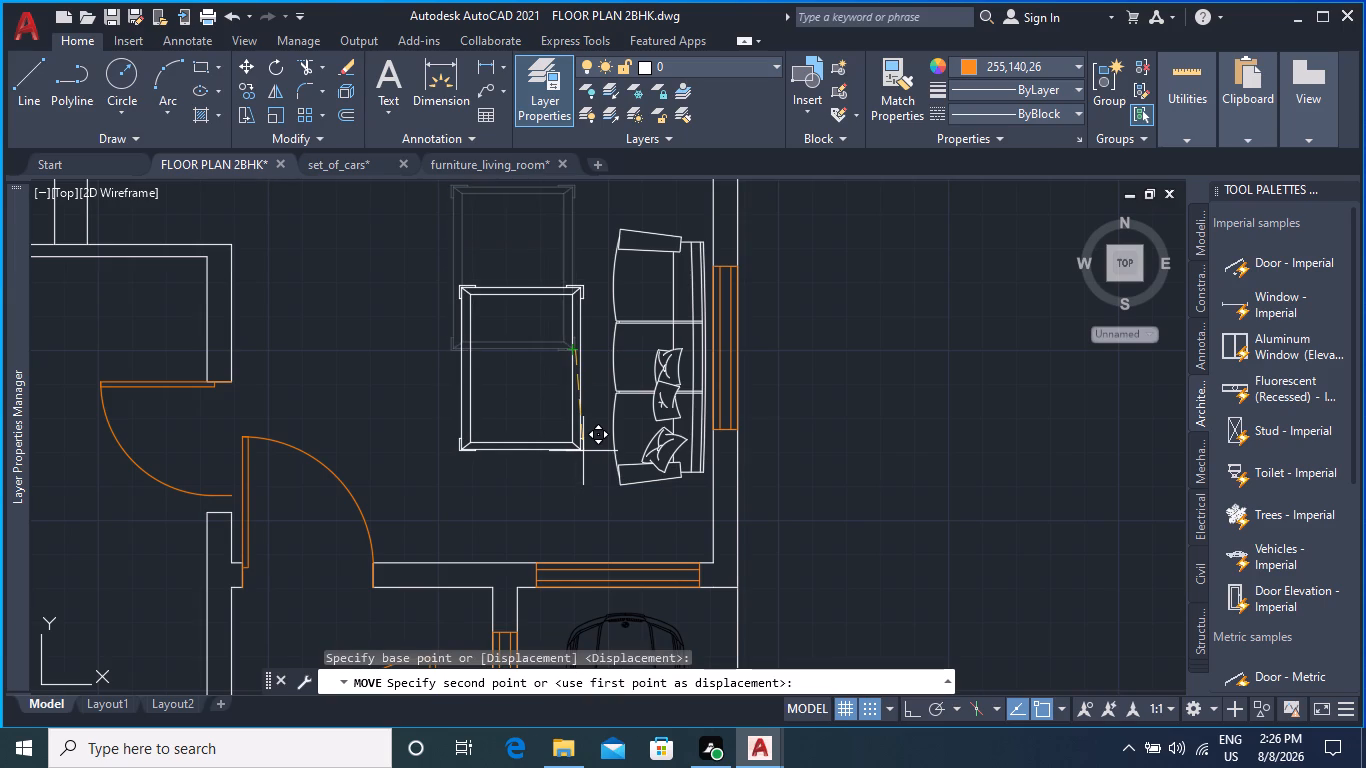
click(582, 452)
Scale the coffee table down about its southeast corner to roughly three quarters of its size.
click(575, 445)
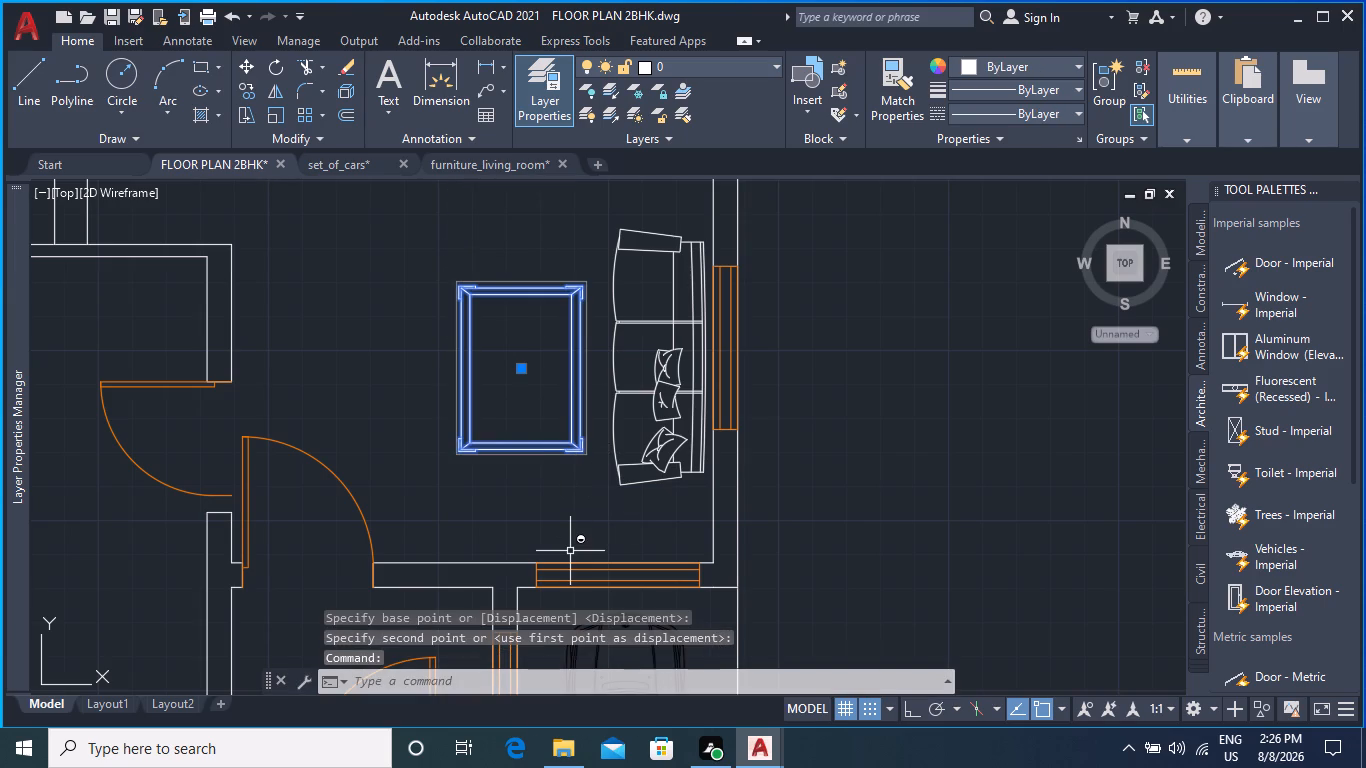
text(SCA)
key(l)
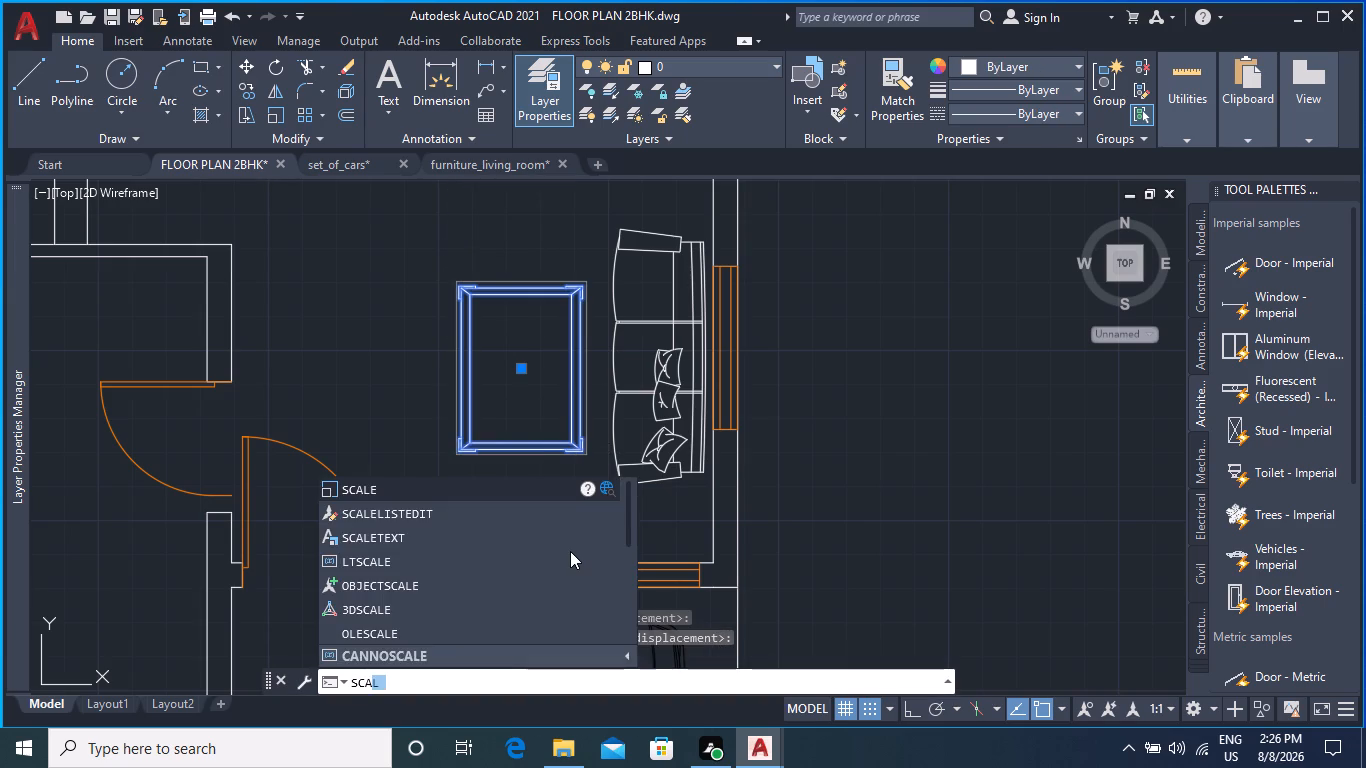
key(Return)
click(581, 457)
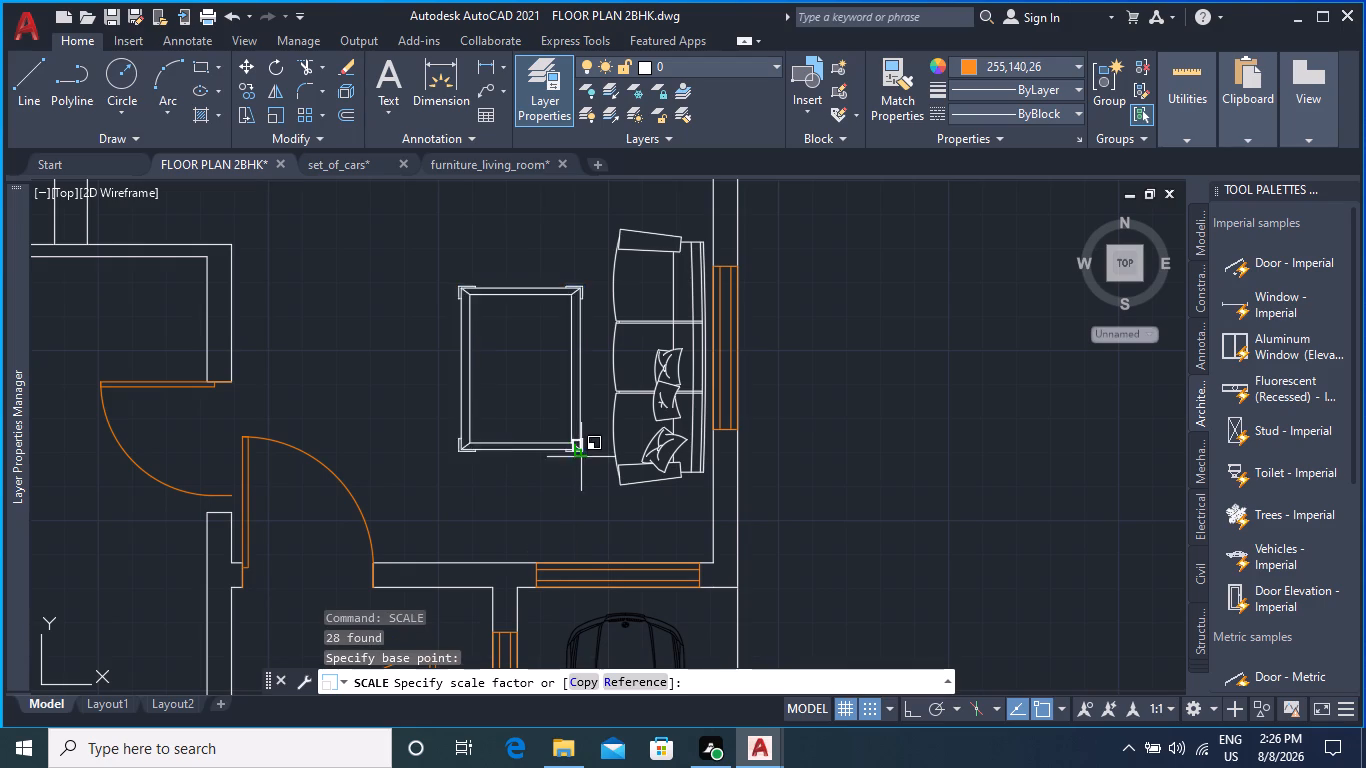
click(607, 509)
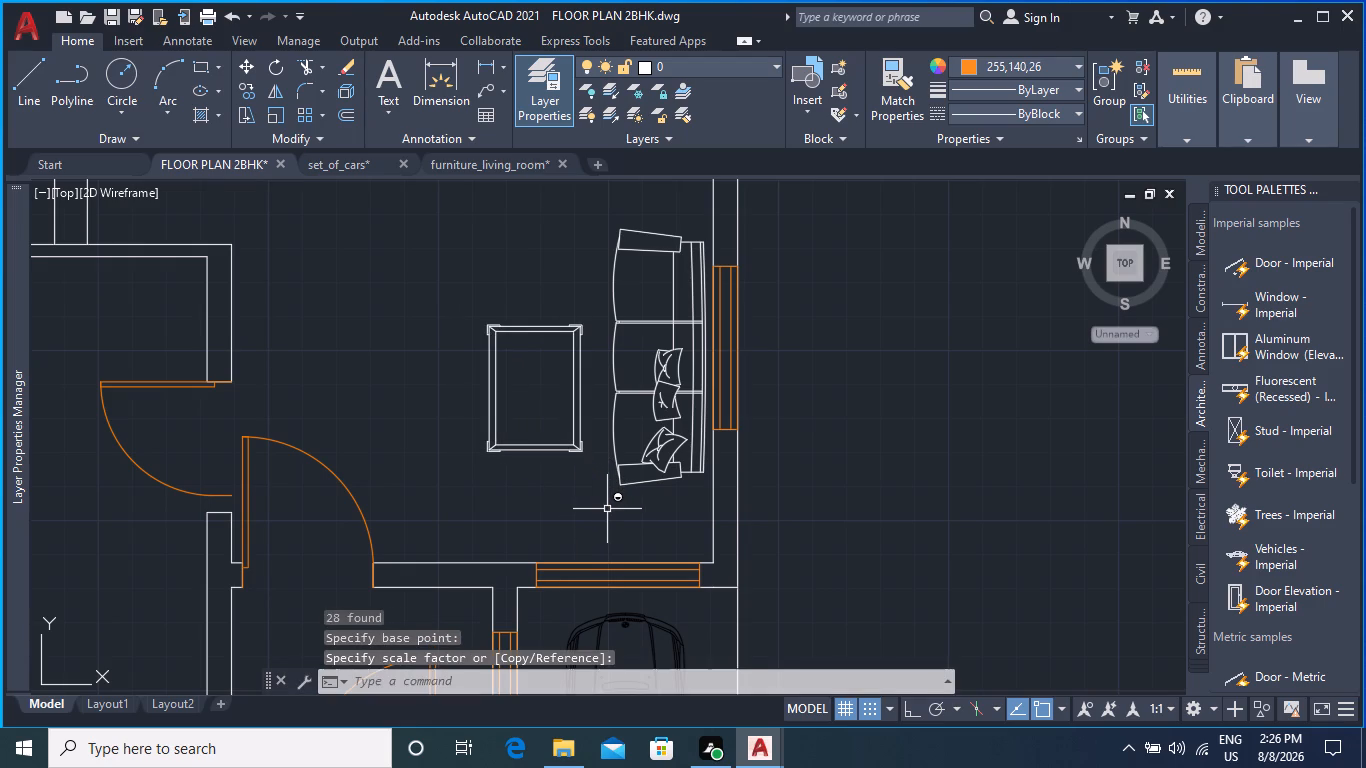
Move the coffee table by its northeast corner about 1'-0.6" straight north, closer to the sofa's centre.
click(245, 67)
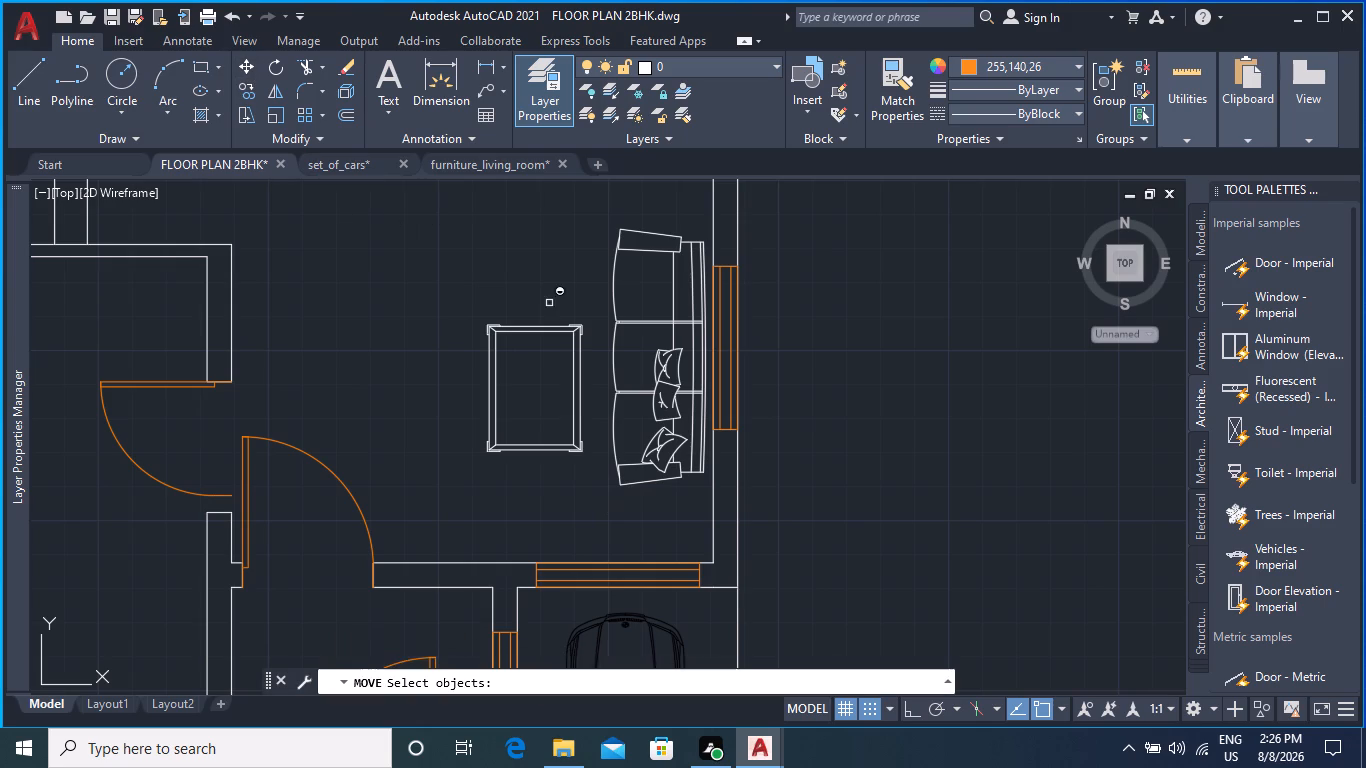
click(578, 333)
key(Return)
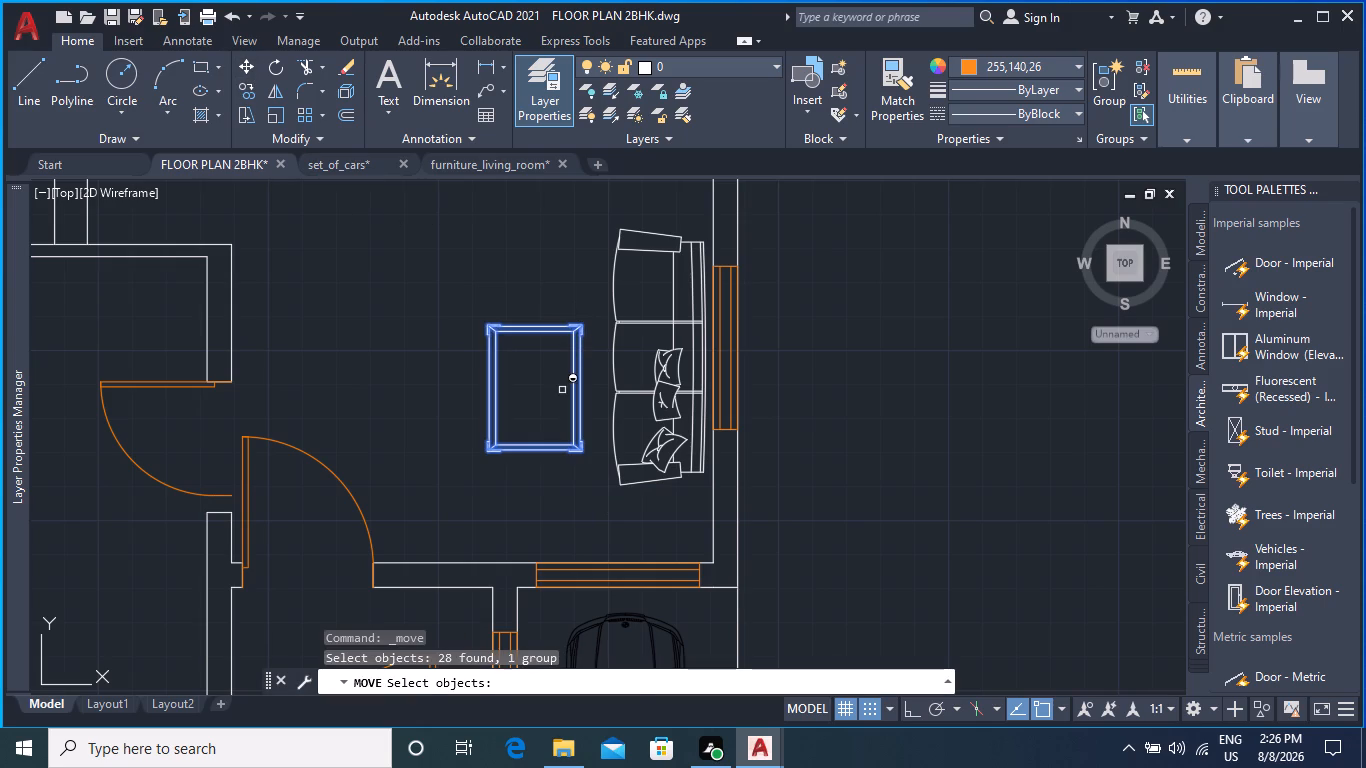
click(586, 320)
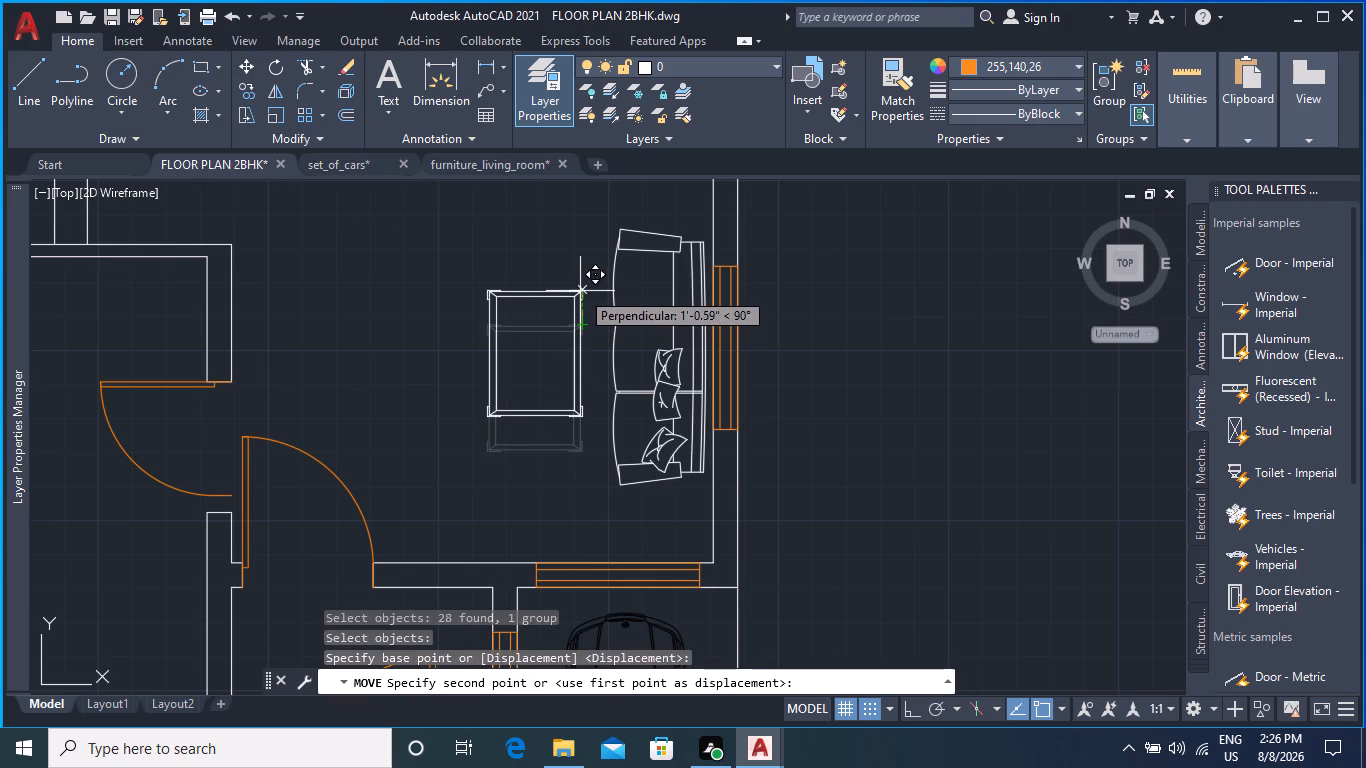
click(576, 290)
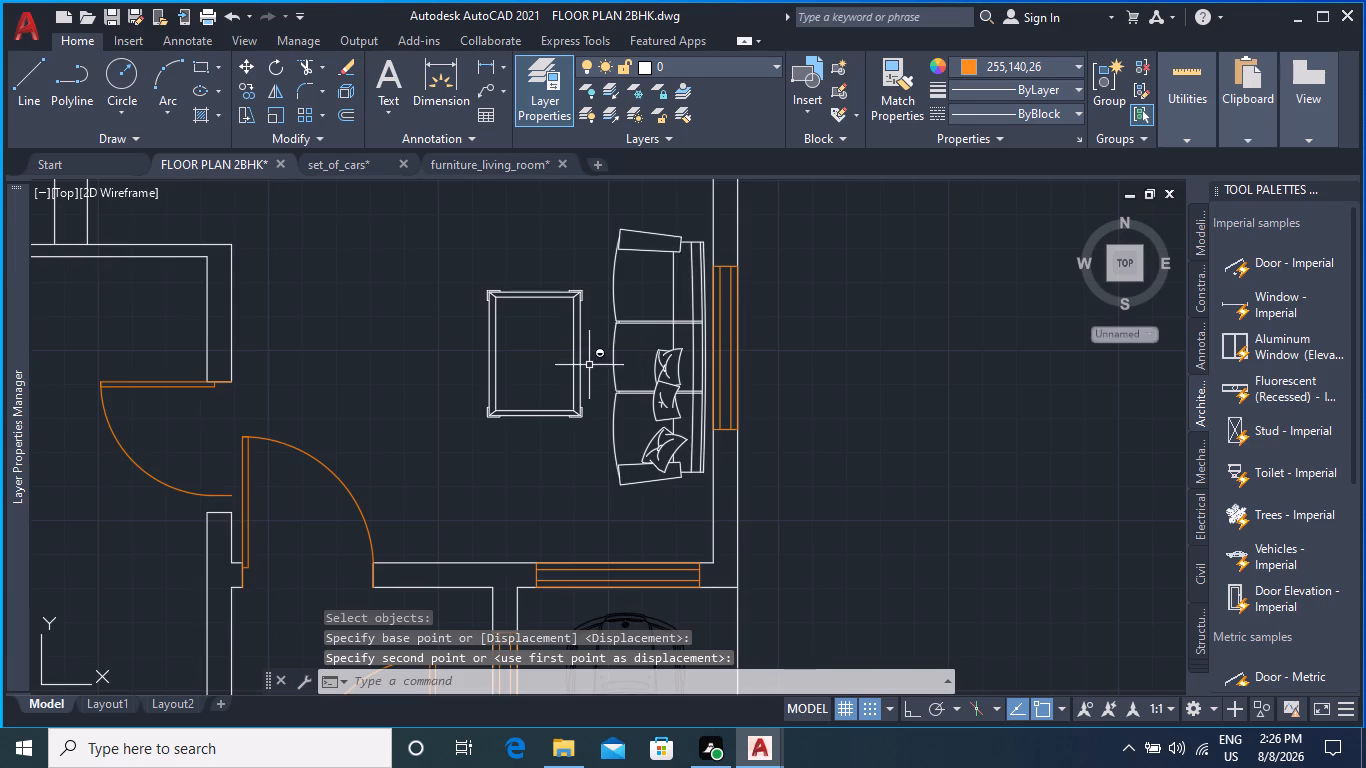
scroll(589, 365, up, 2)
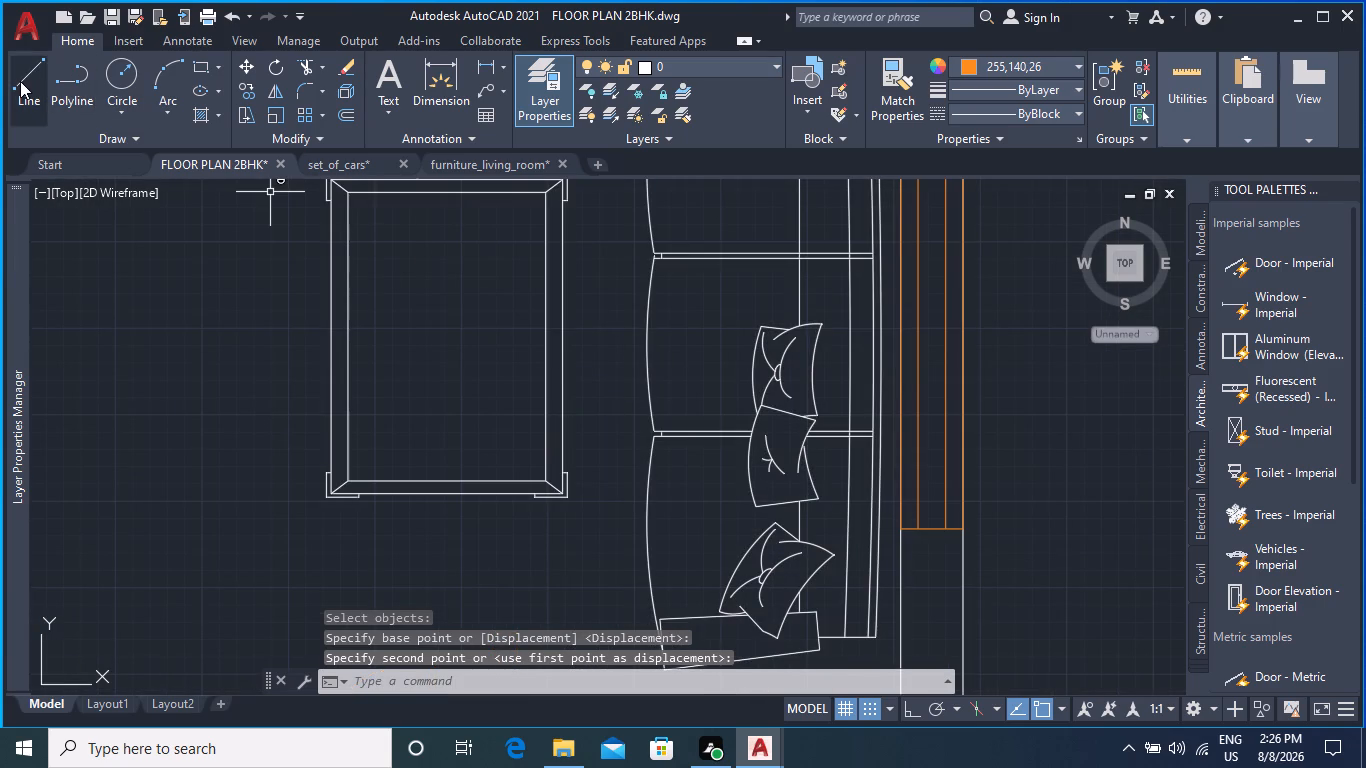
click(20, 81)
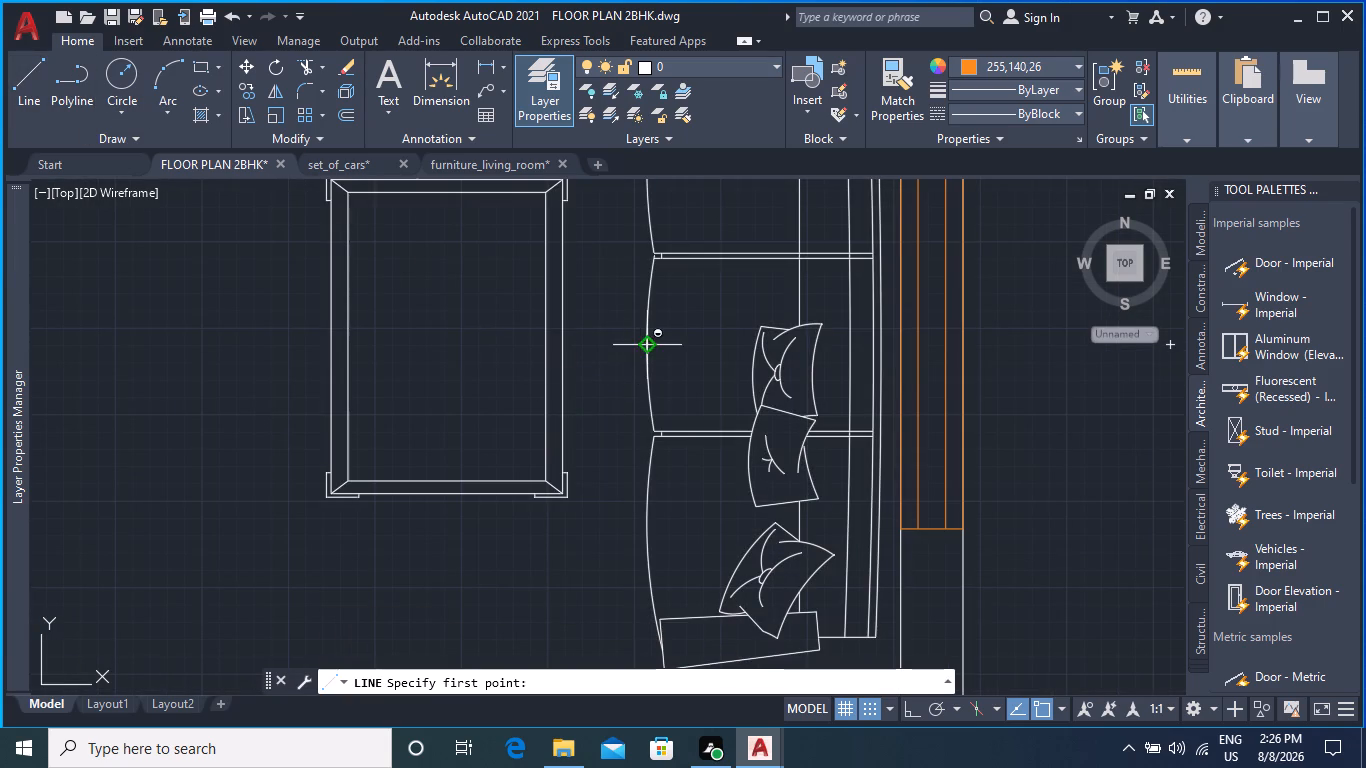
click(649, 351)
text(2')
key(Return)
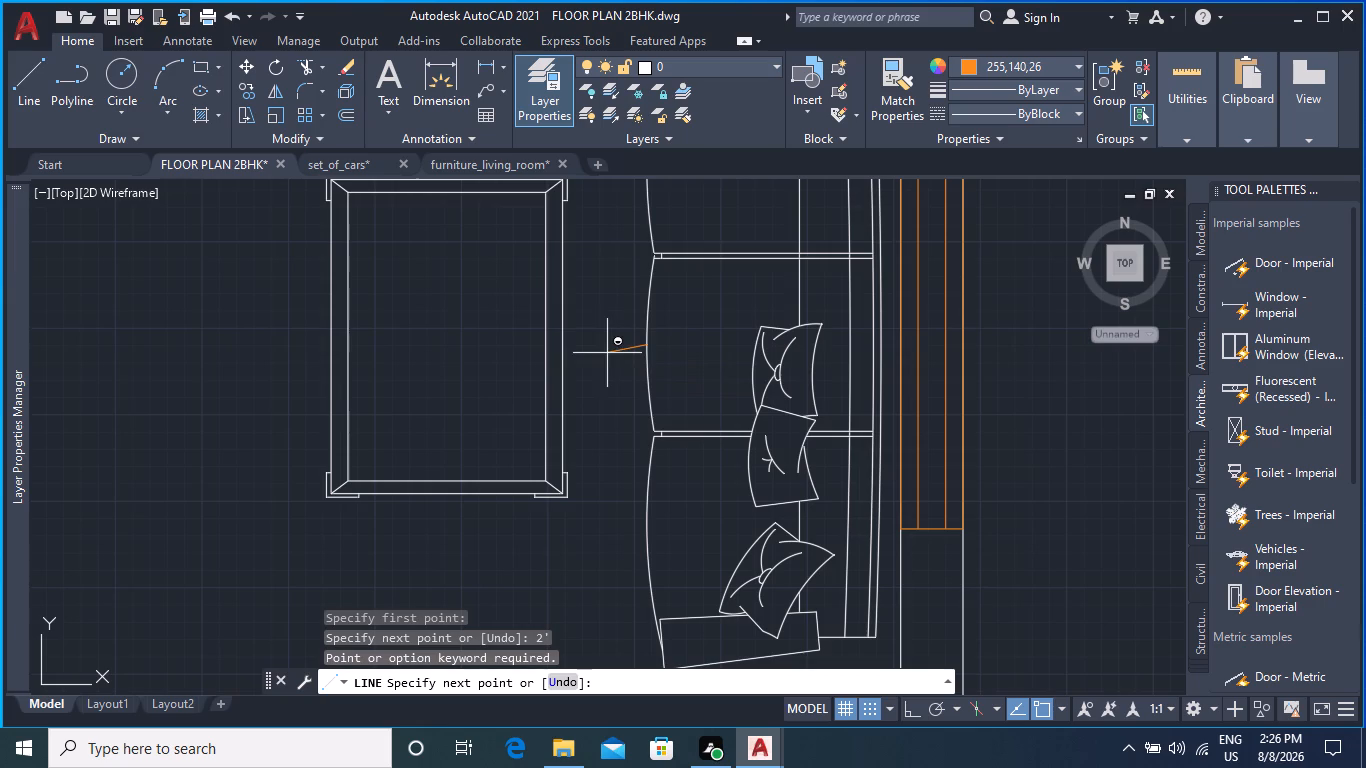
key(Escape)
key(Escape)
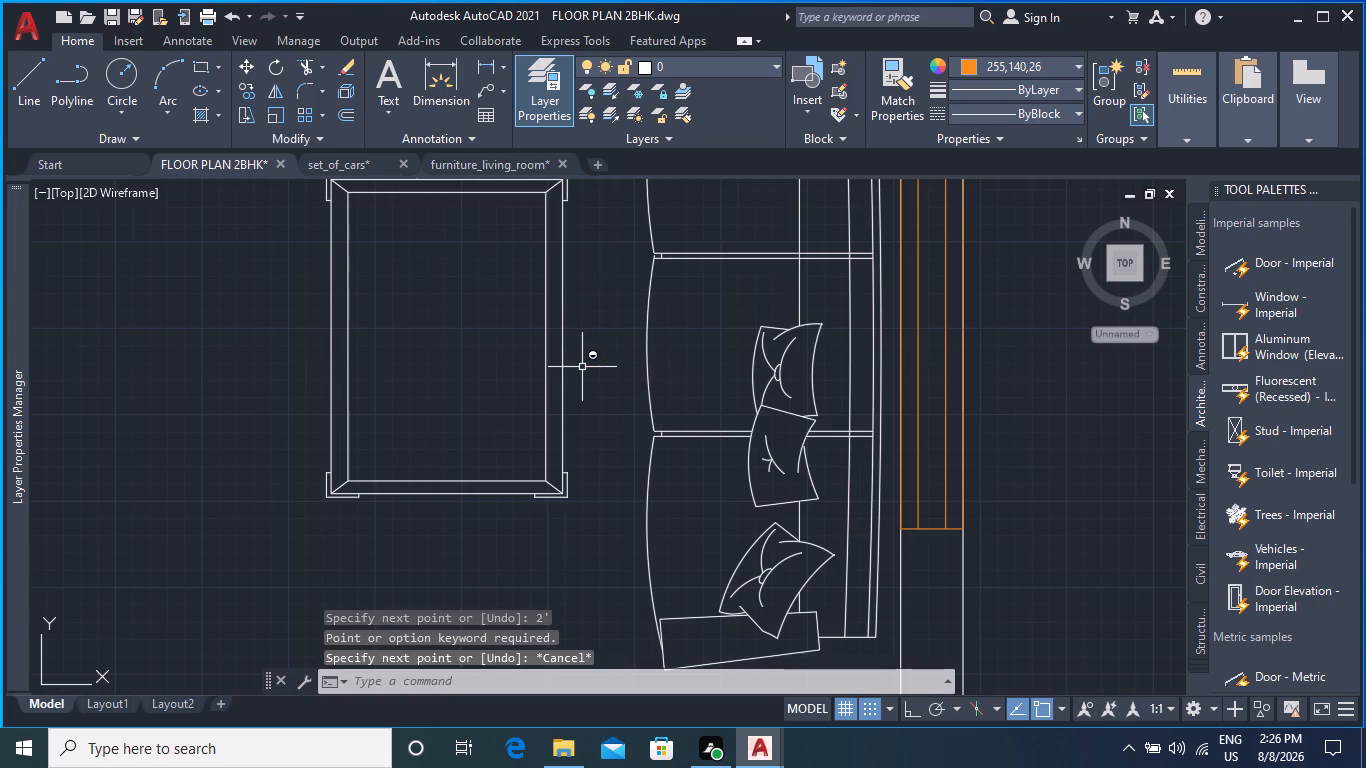
Set the current object colour to White.
click(991, 53)
click(989, 62)
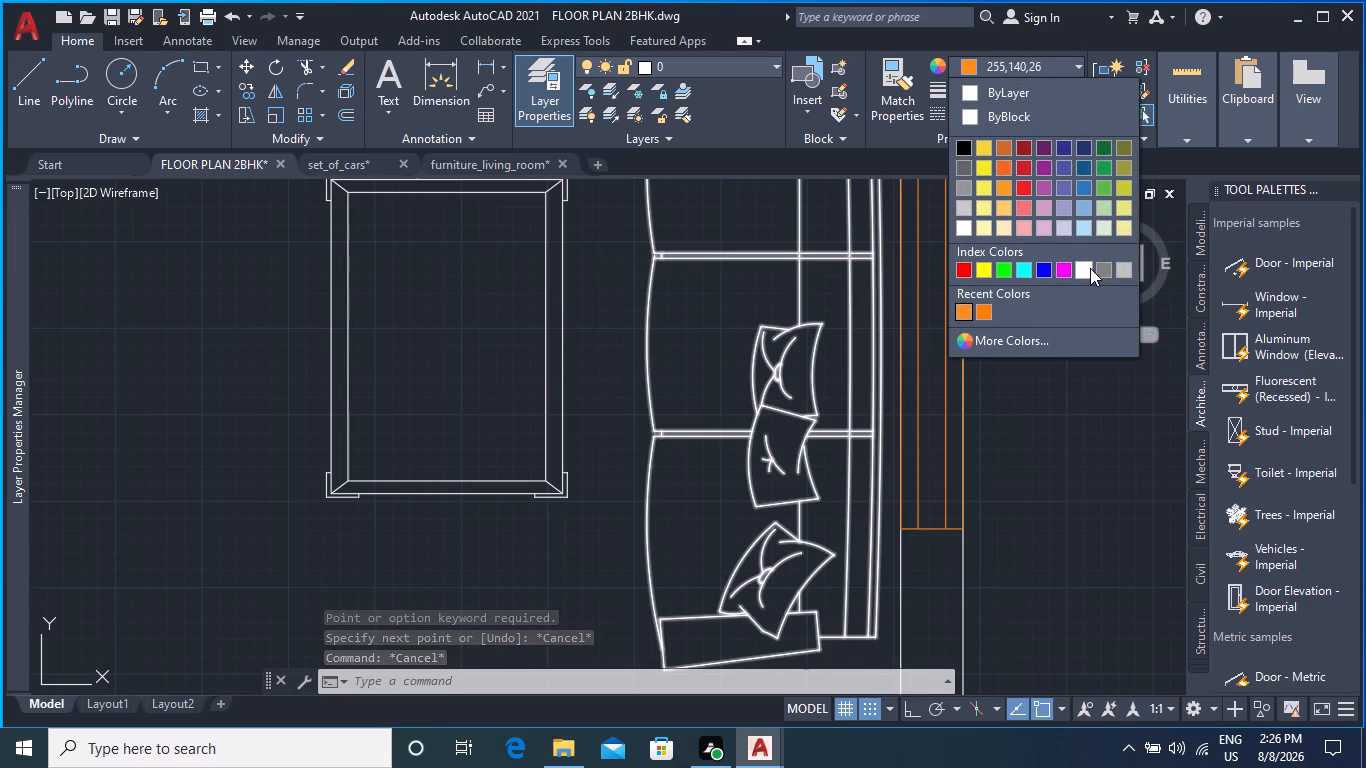
click(1090, 268)
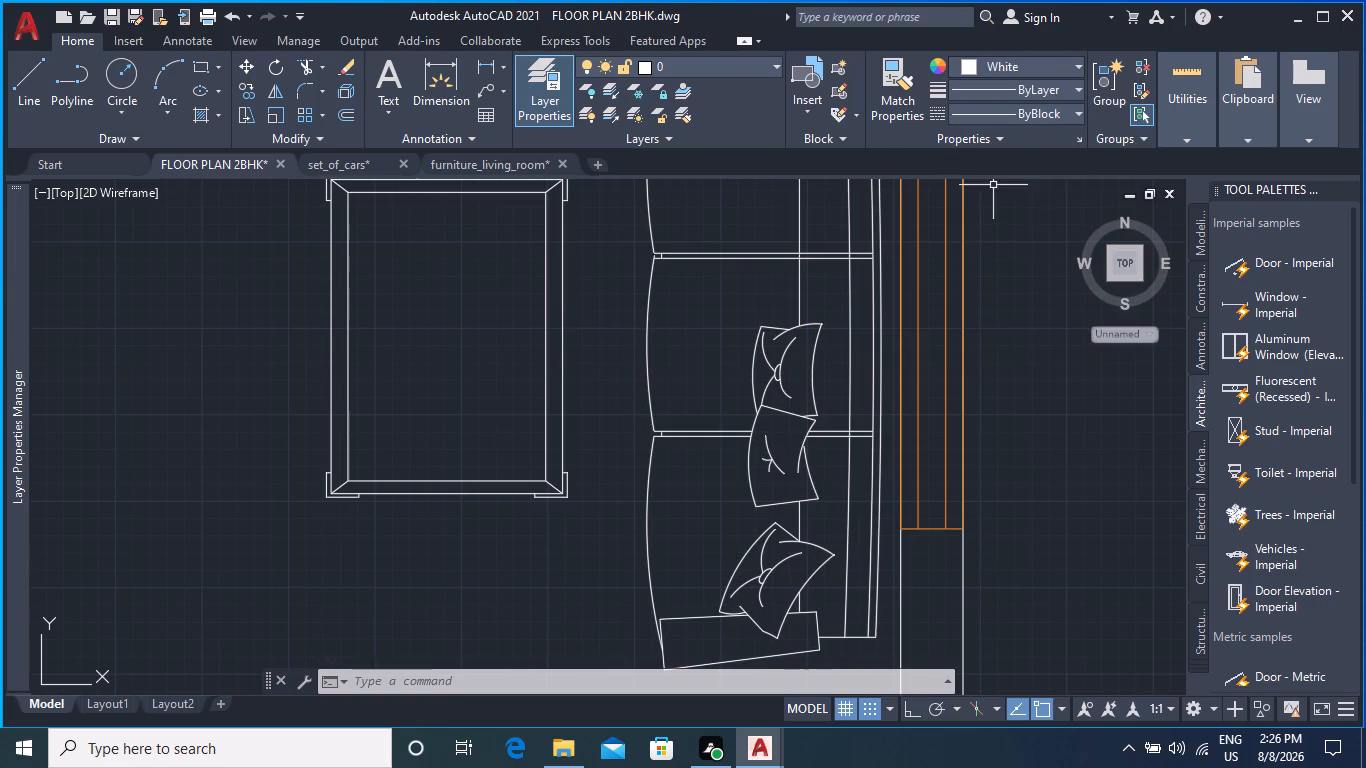
Draw a 2' guide line due west from the middle of the sofa's front edge, with Ortho on.
click(34, 85)
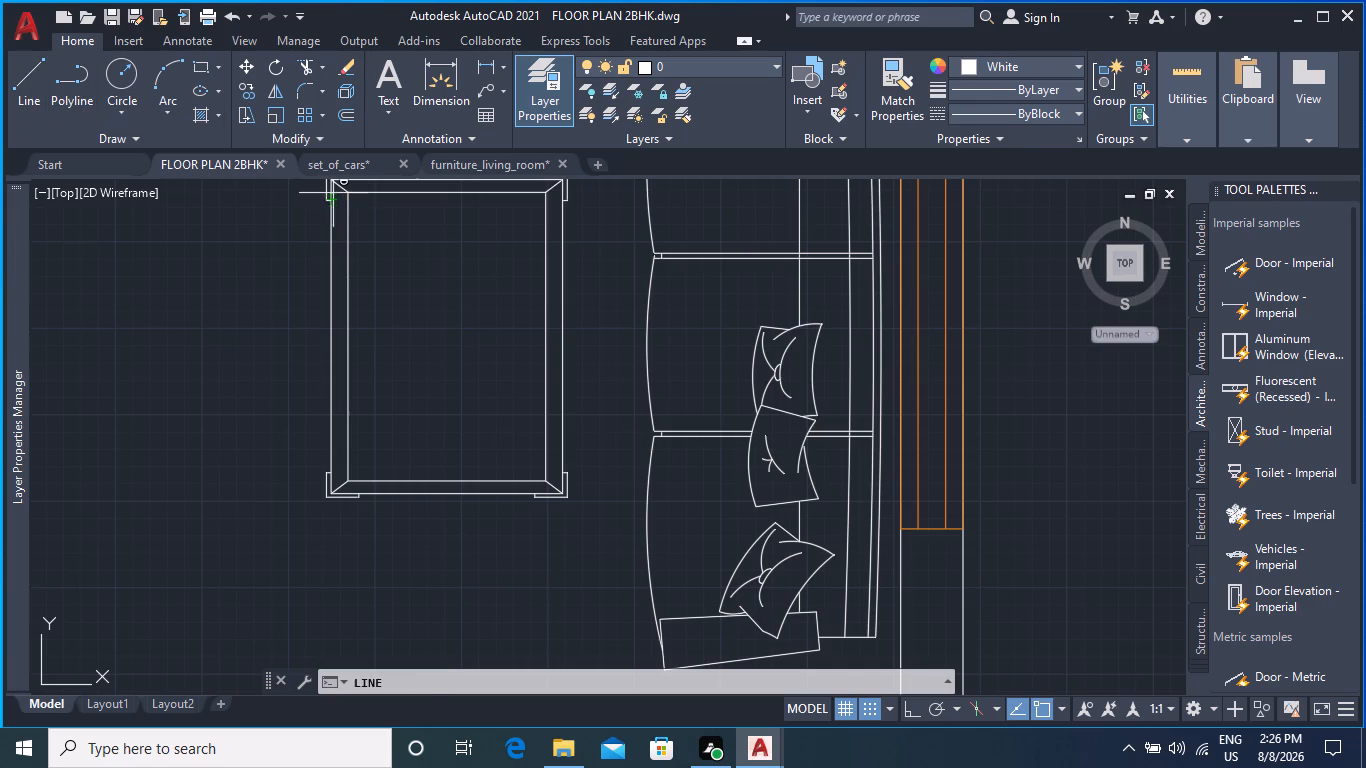
click(645, 345)
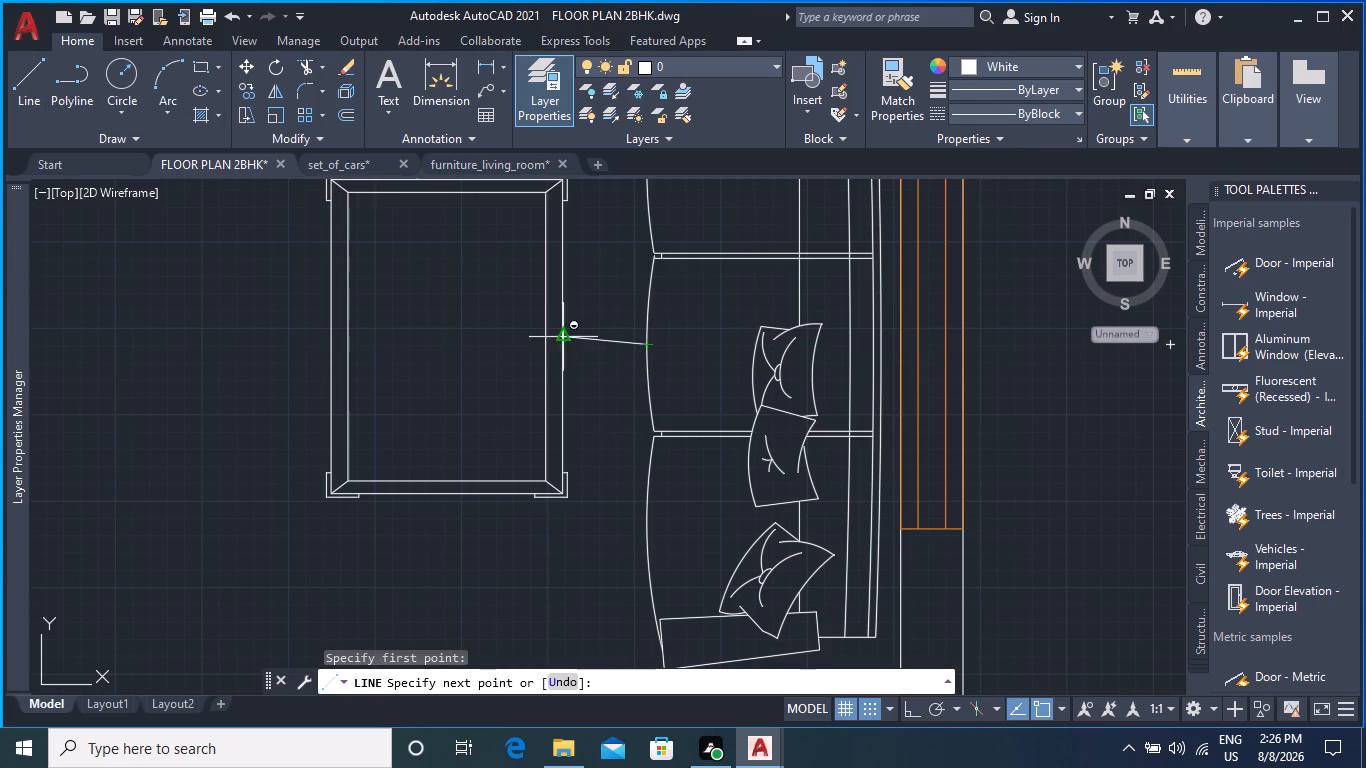
key(F8)
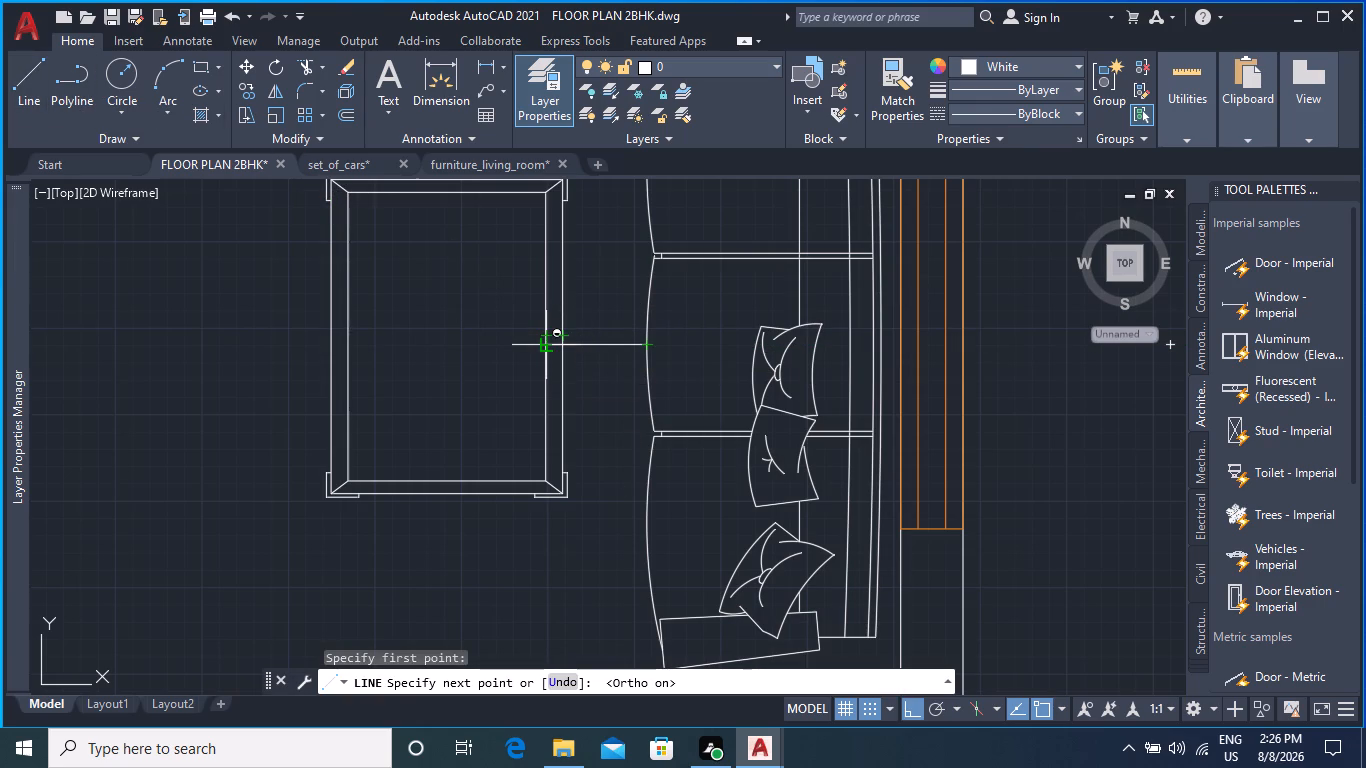
text(2')
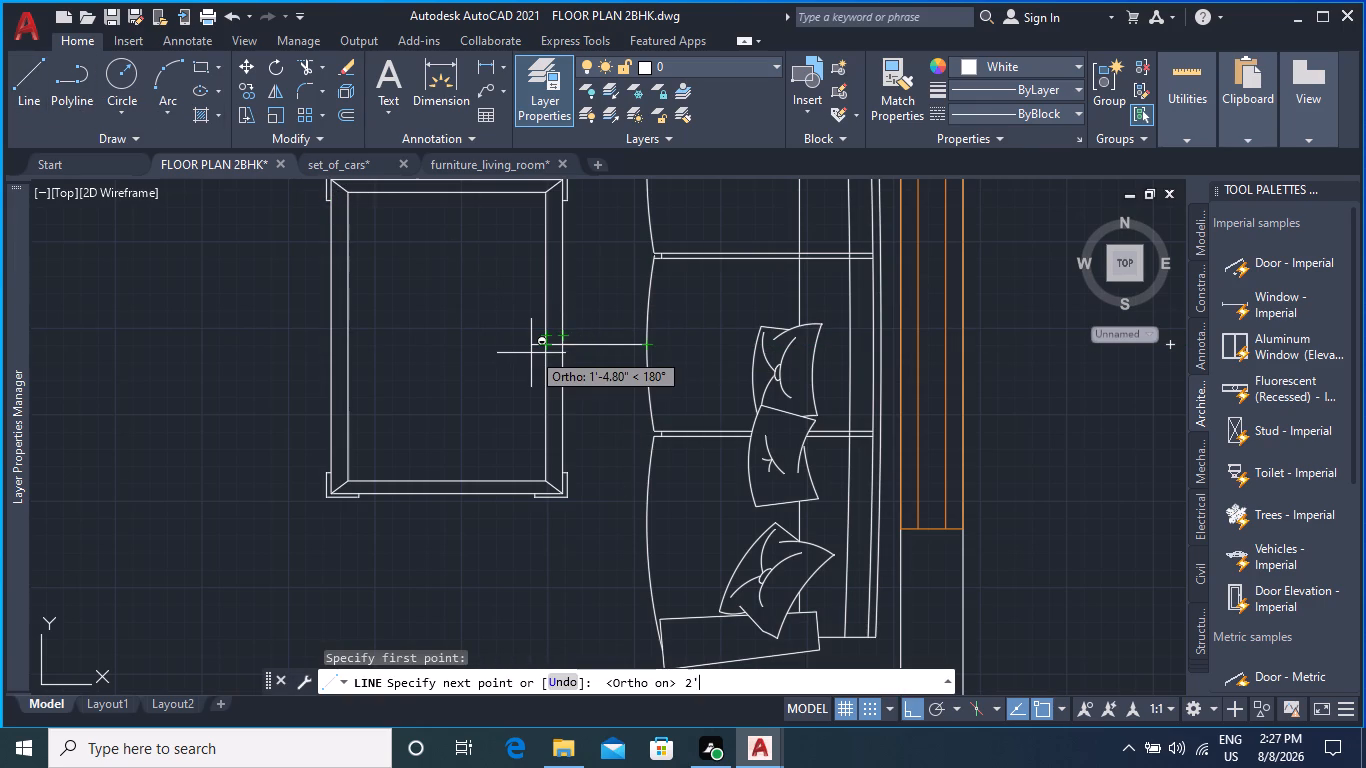
key(Return)
scroll(556, 476, down, 1)
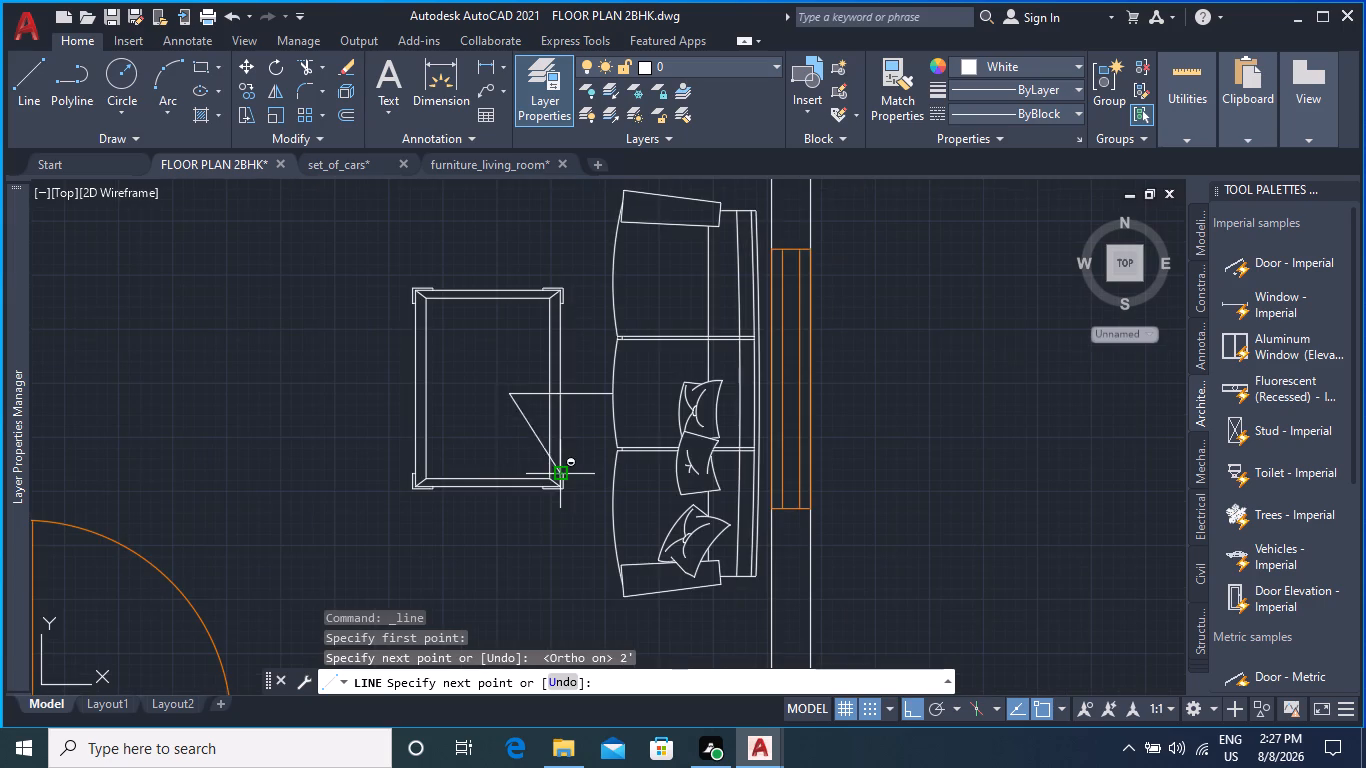
key(Escape)
Move the coffee table by its east edge's midpoint to the west end of the 2' guide line.
click(549, 486)
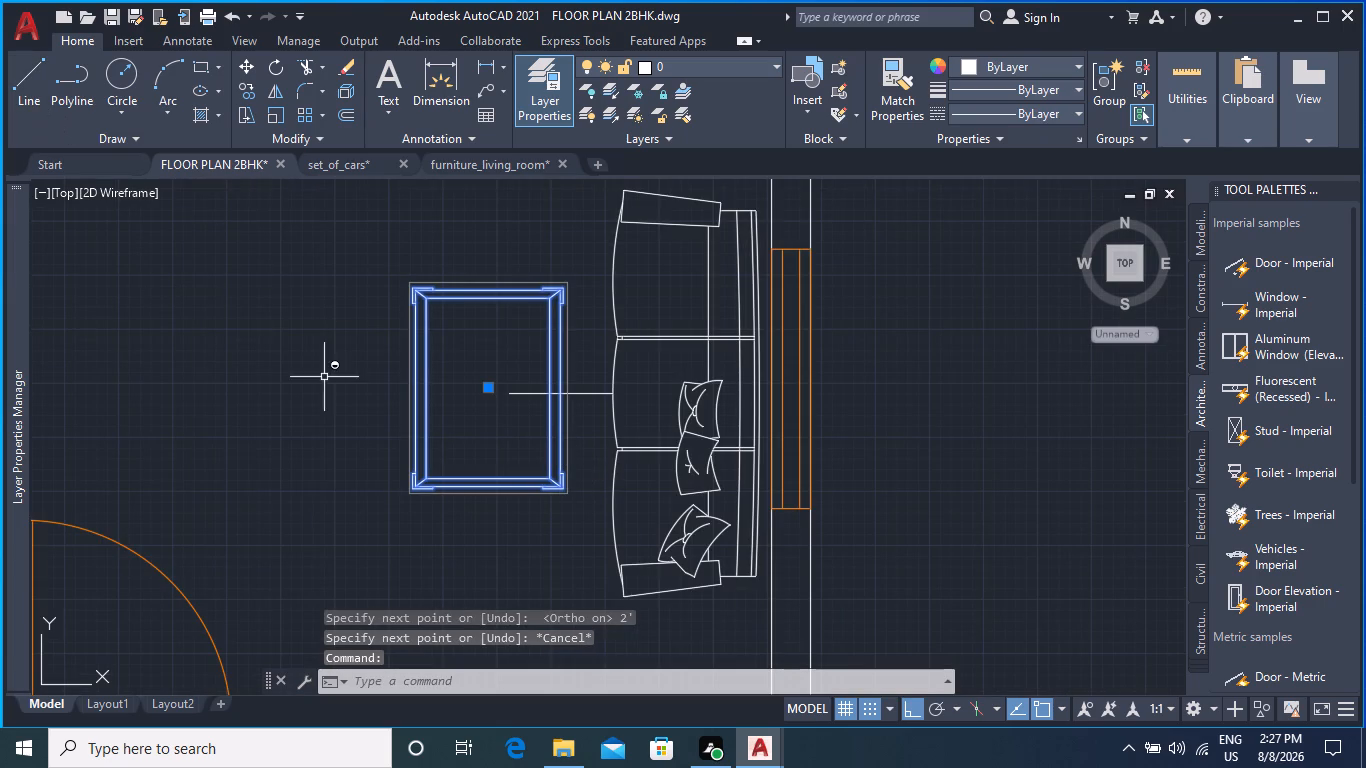
click(243, 61)
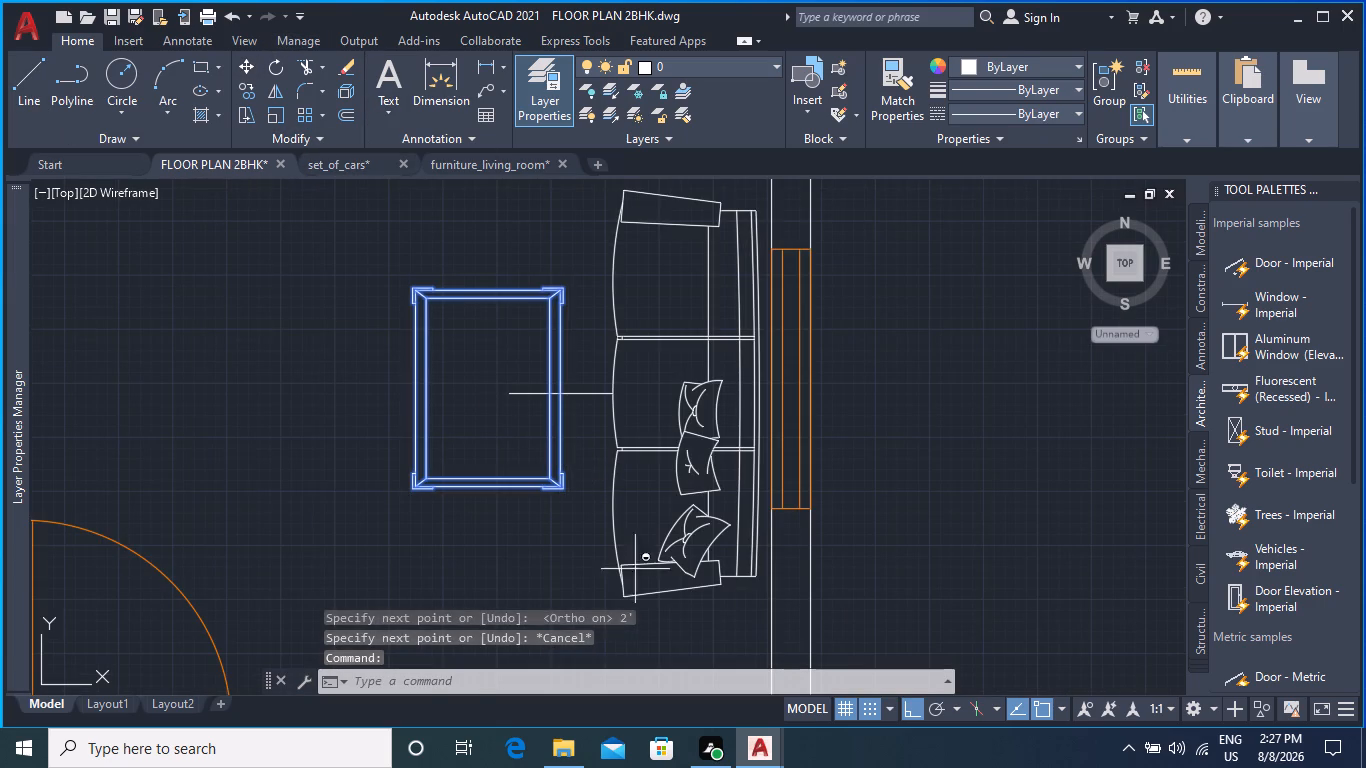
click(562, 389)
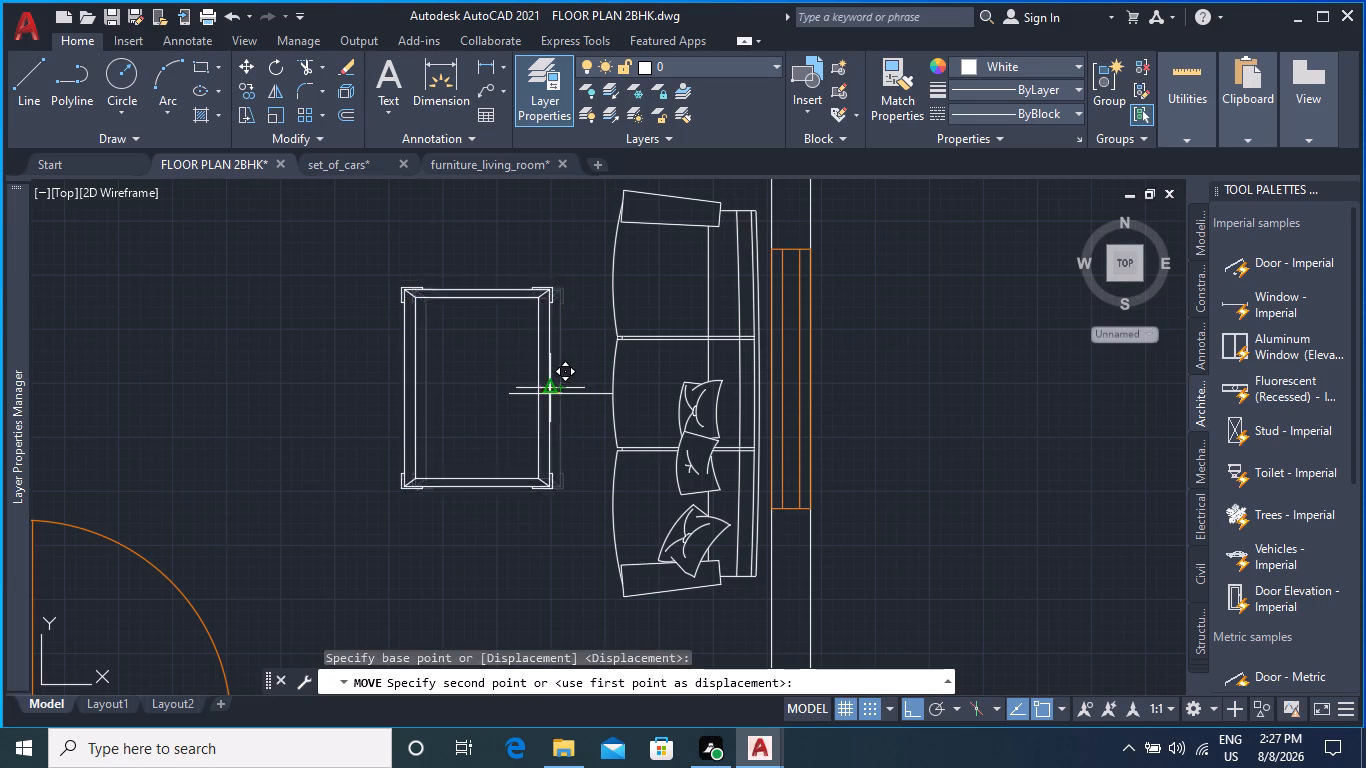
click(514, 398)
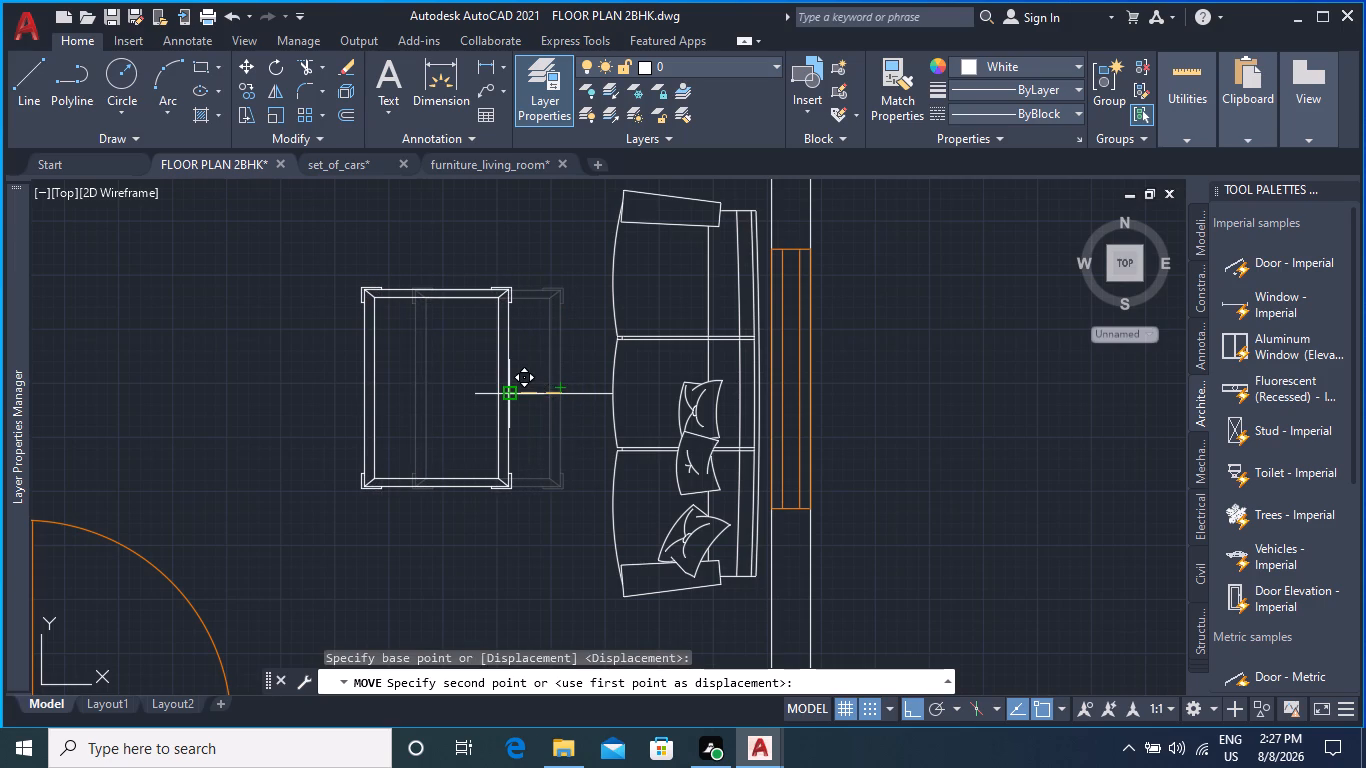
key(Escape)
key(Escape)
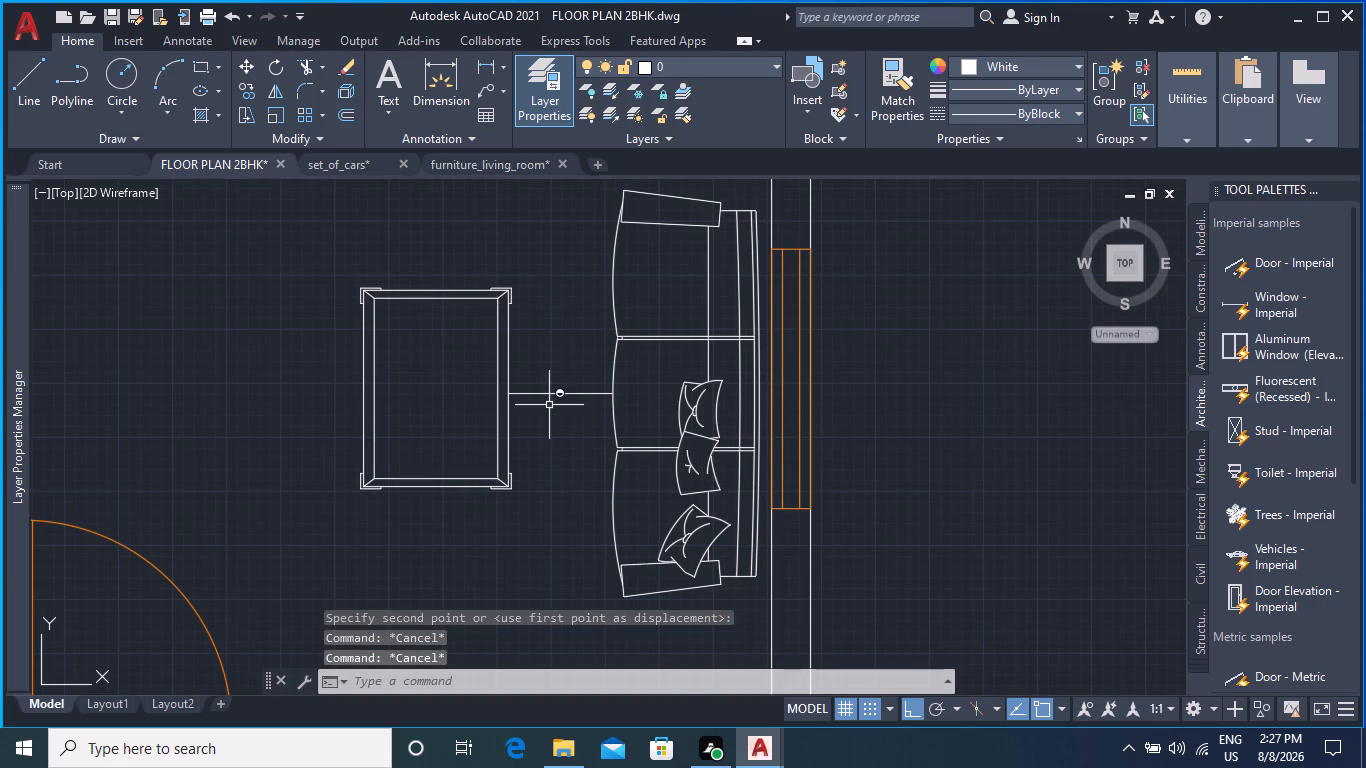
Delete the guide line between the coffee table and the sofa.
click(575, 431)
click(554, 357)
key(Delete)
scroll(590, 383, down, 2)
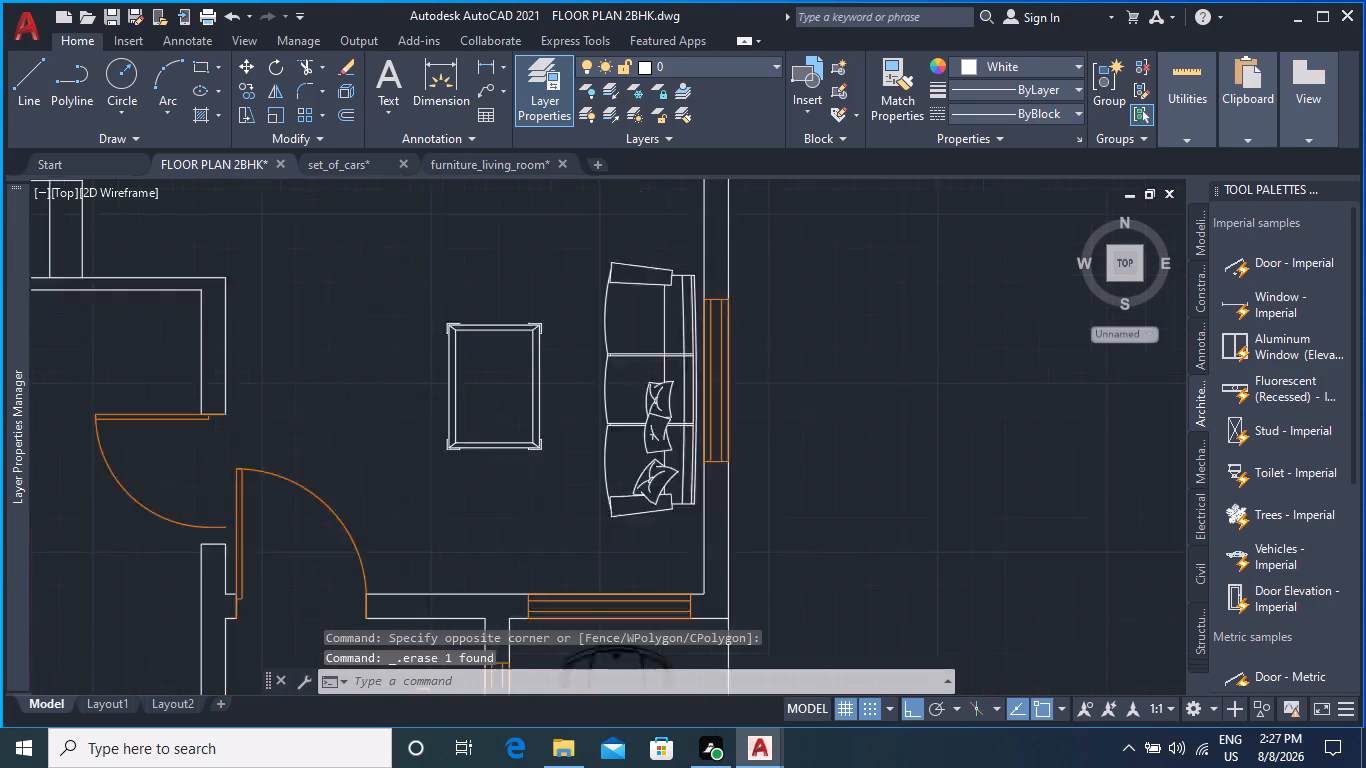
scroll(590, 391, down, 1)
middle_drag(698, 457, 699, 387)
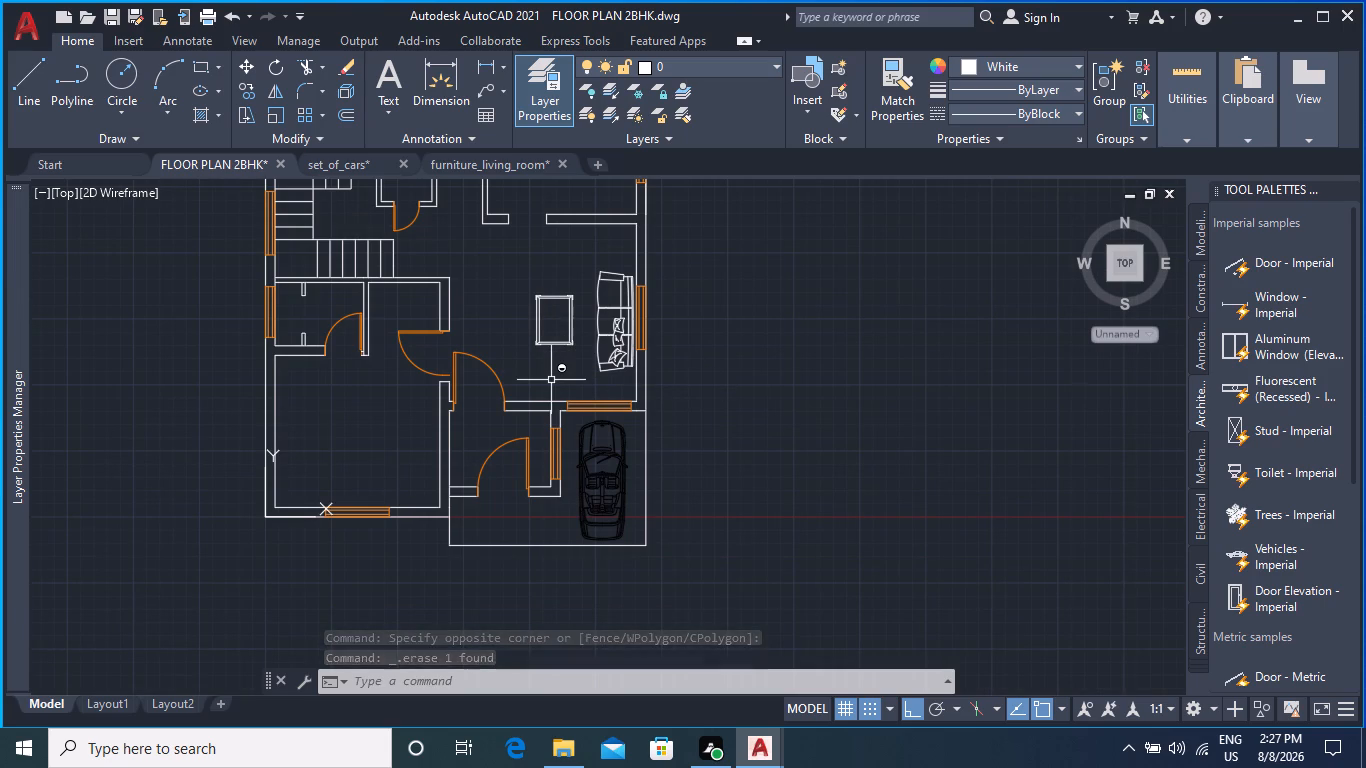
Examine the living room layout and the spare furniture beside the floor plan.
scroll(551, 384, up, 1)
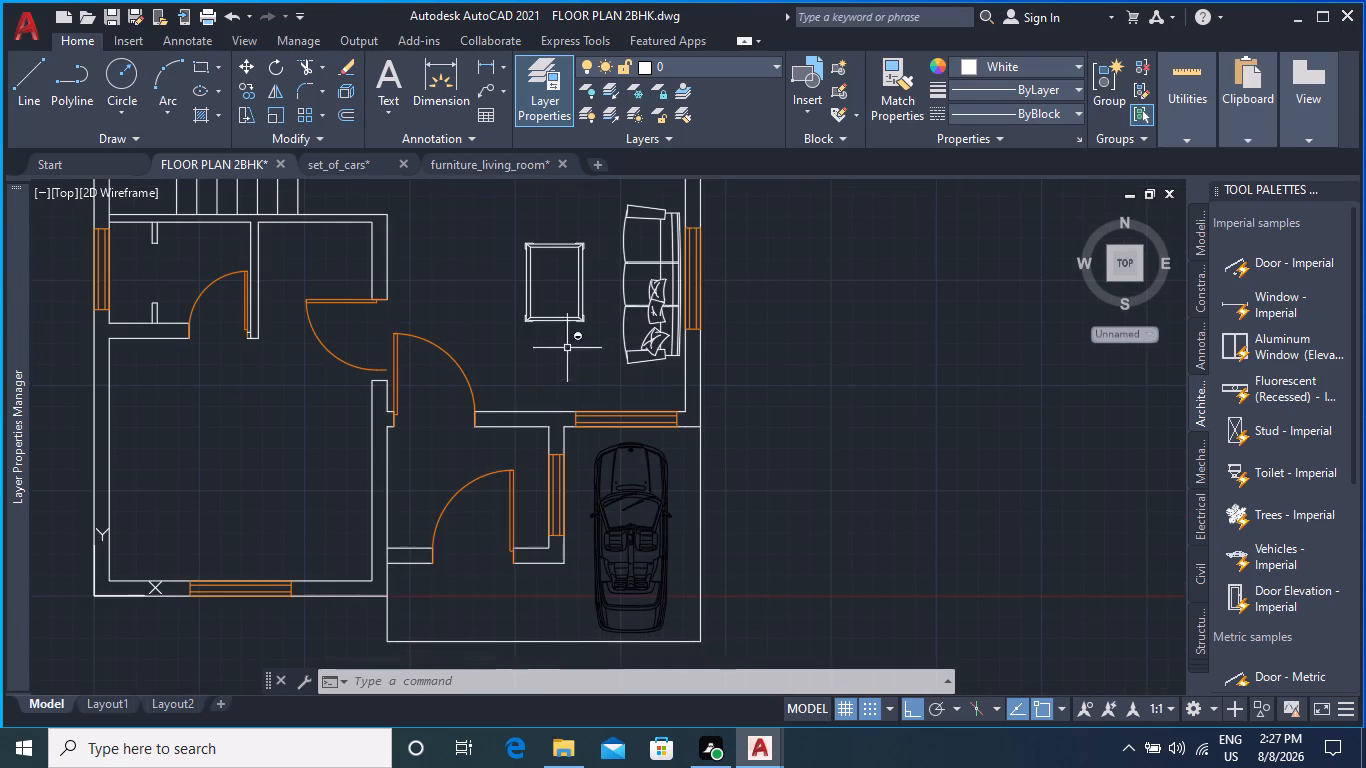
scroll(567, 348, up, 1)
scroll(985, 380, down, 4)
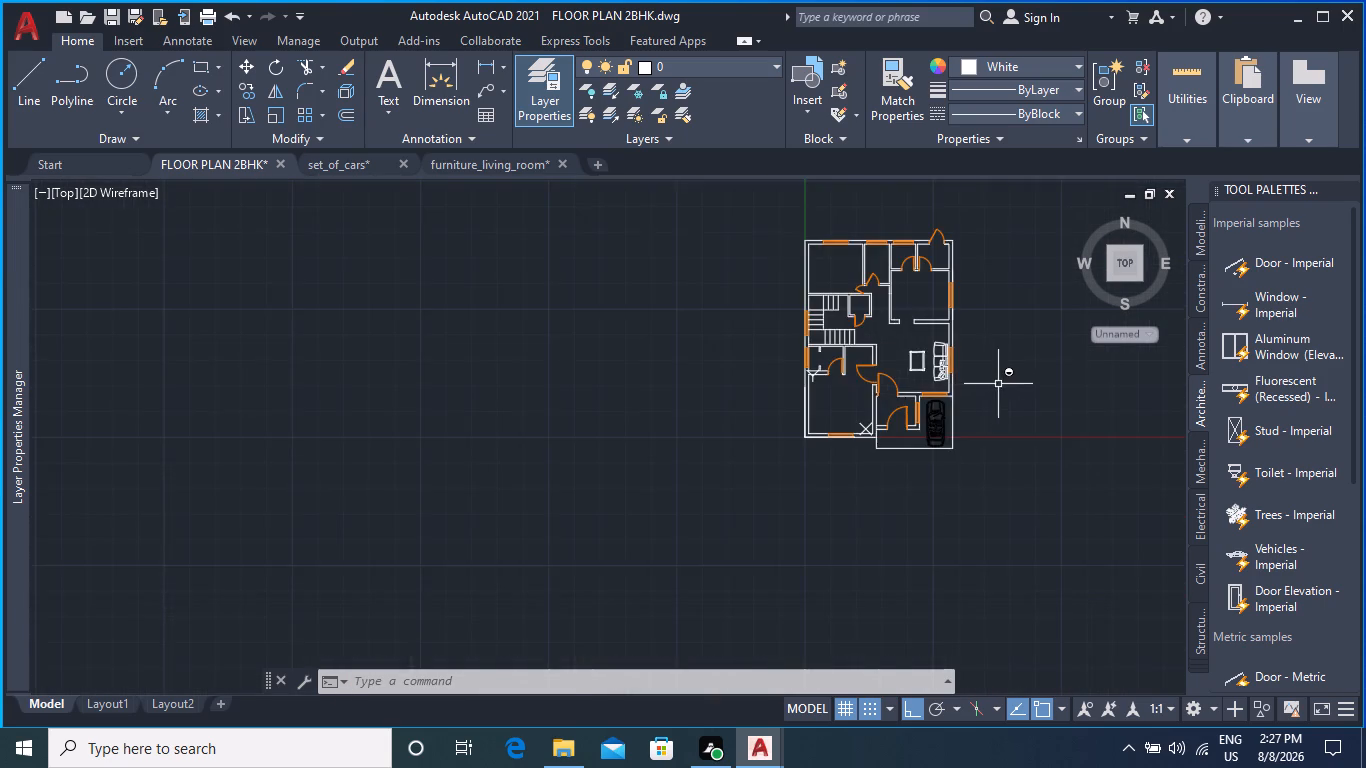
middle_drag(999, 383, 396, 402)
middle_drag(685, 369, 315, 457)
scroll(445, 429, down, 4)
middle_drag(688, 453, 648, 507)
scroll(386, 512, up, 4)
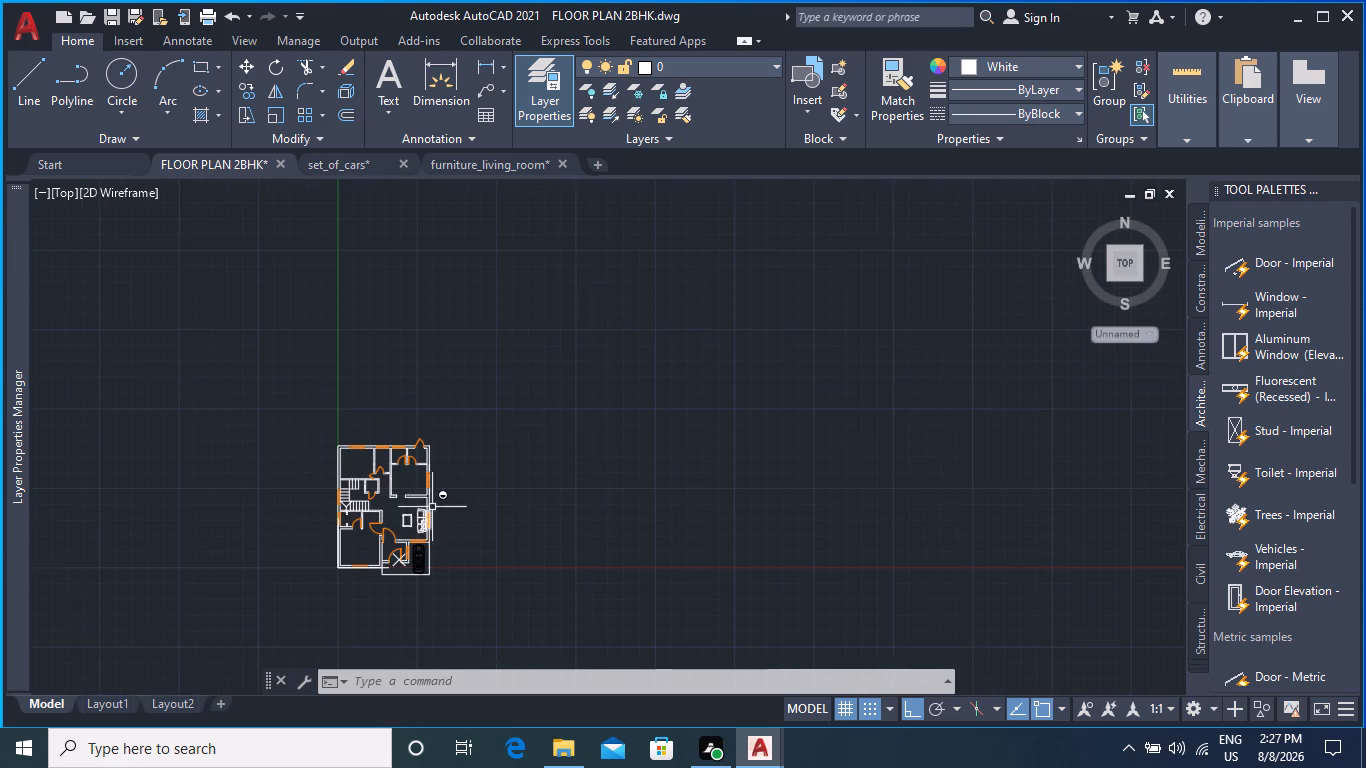
scroll(433, 507, up, 2)
middle_drag(444, 535, 489, 505)
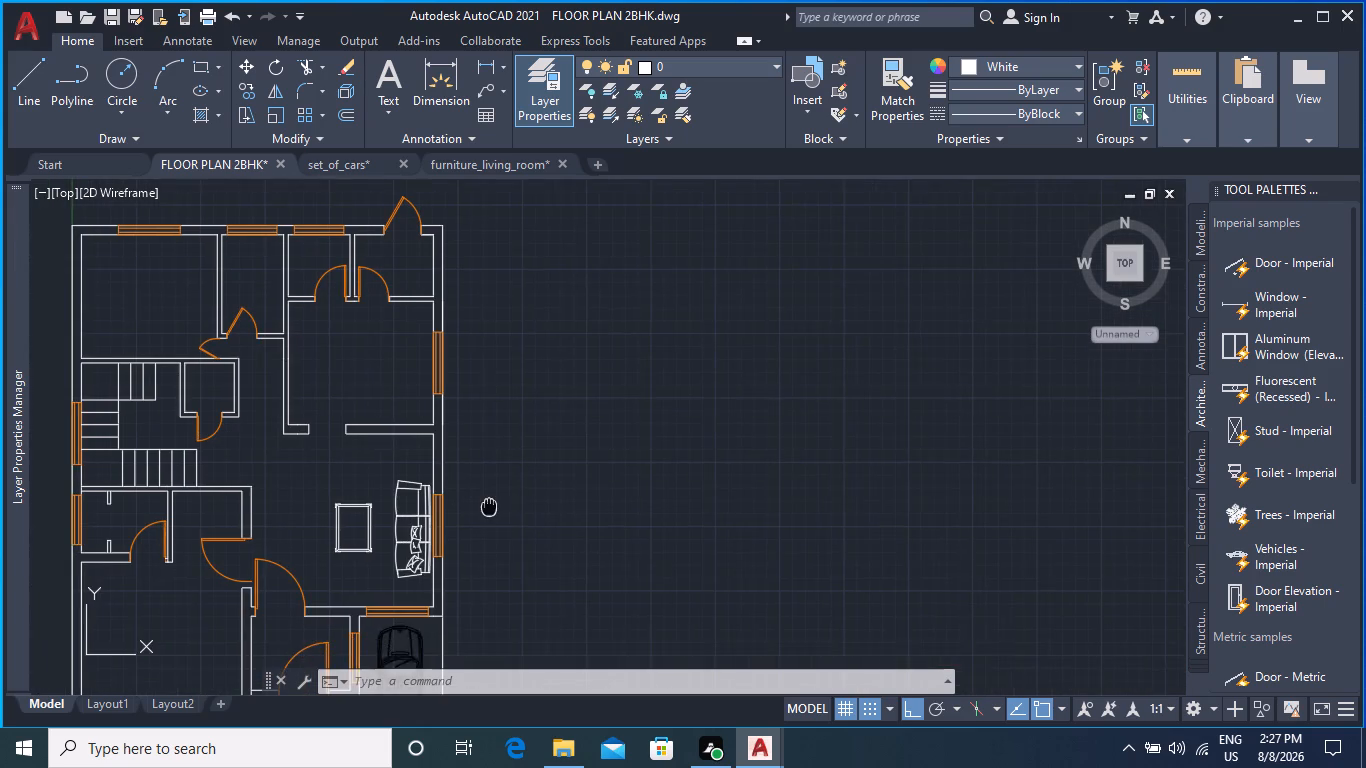
middle_drag(489, 505, 427, 523)
scroll(482, 528, down, 3)
middle_drag(597, 481, 300, 658)
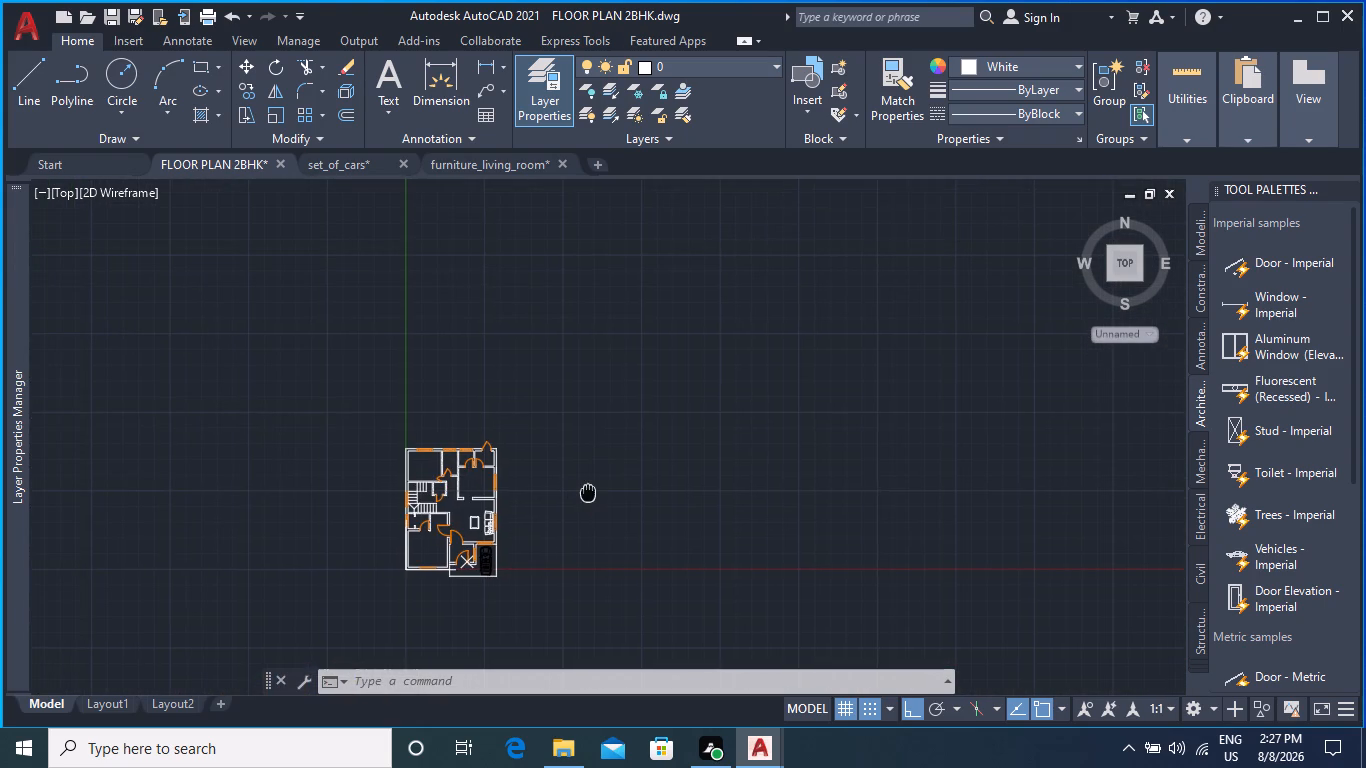
scroll(513, 522, down, 3)
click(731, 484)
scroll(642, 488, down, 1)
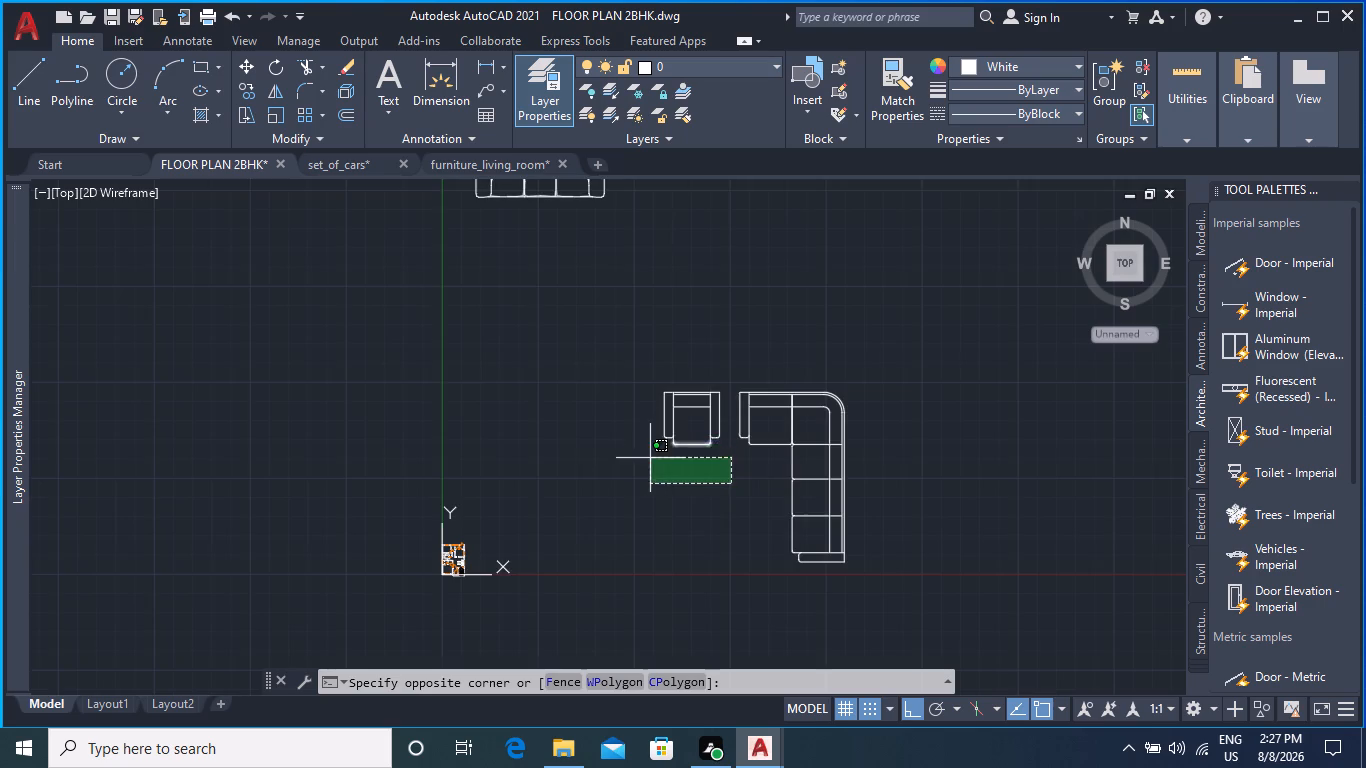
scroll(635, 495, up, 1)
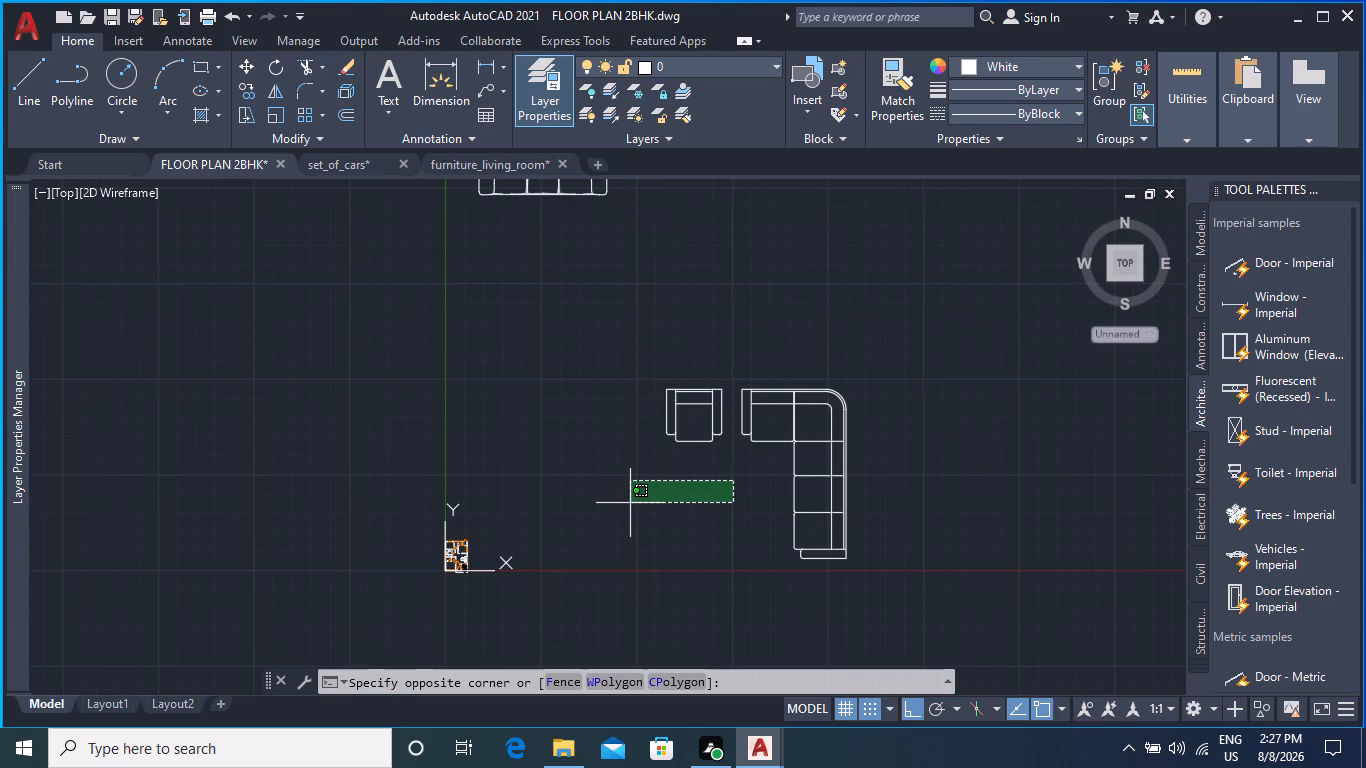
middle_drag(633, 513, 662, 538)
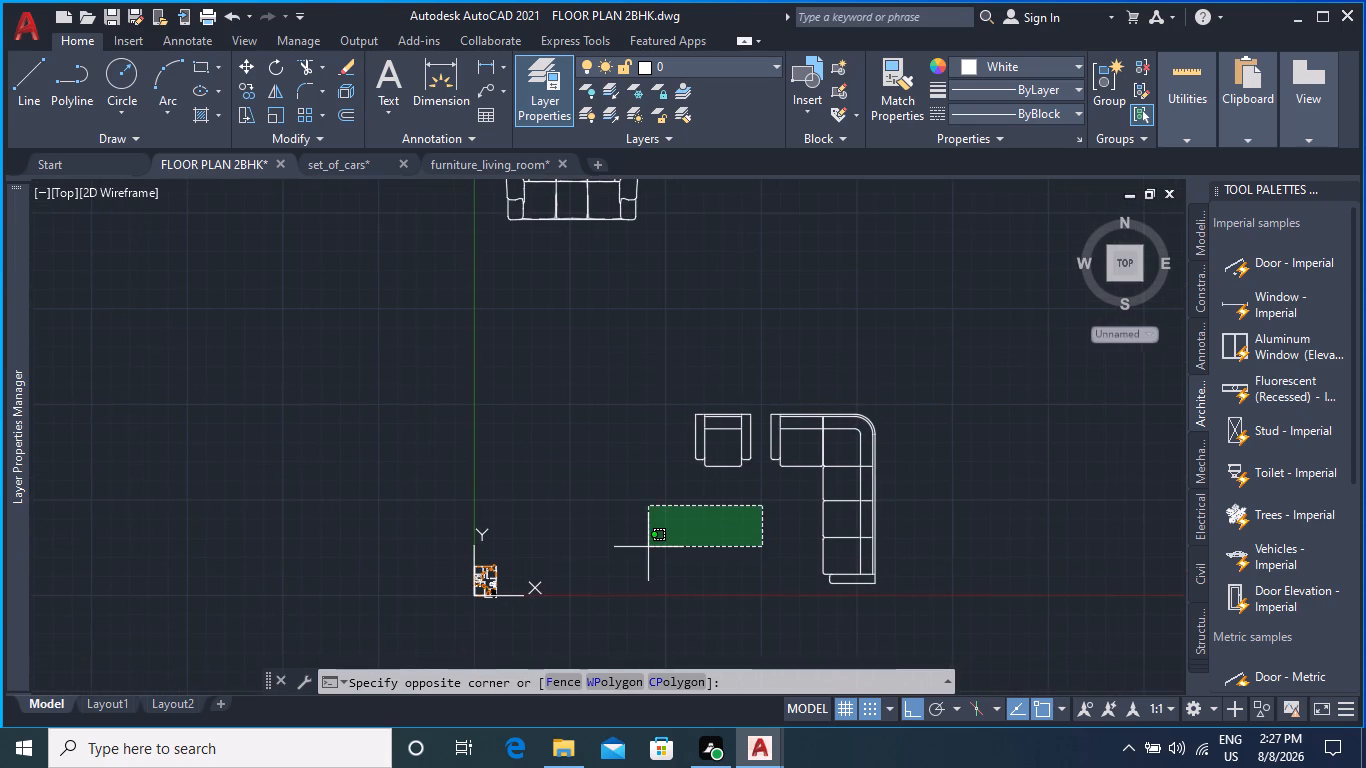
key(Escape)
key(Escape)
Review the floor plan's rooms around the placed sofa and coffee table.
scroll(403, 627, up, 4)
scroll(690, 441, up, 5)
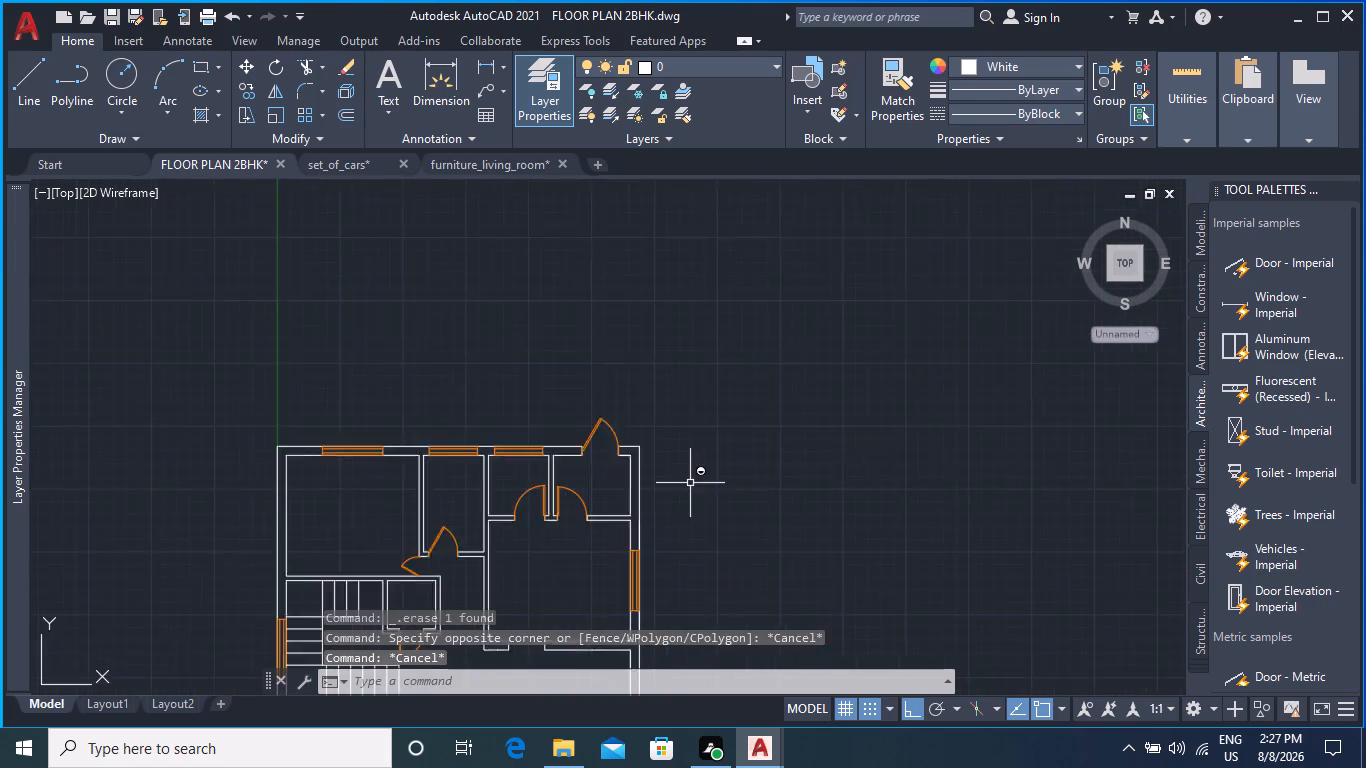
scroll(690, 483, up, 1)
middle_drag(692, 524, 824, 241)
scroll(729, 485, down, 2)
middle_drag(723, 510, 743, 363)
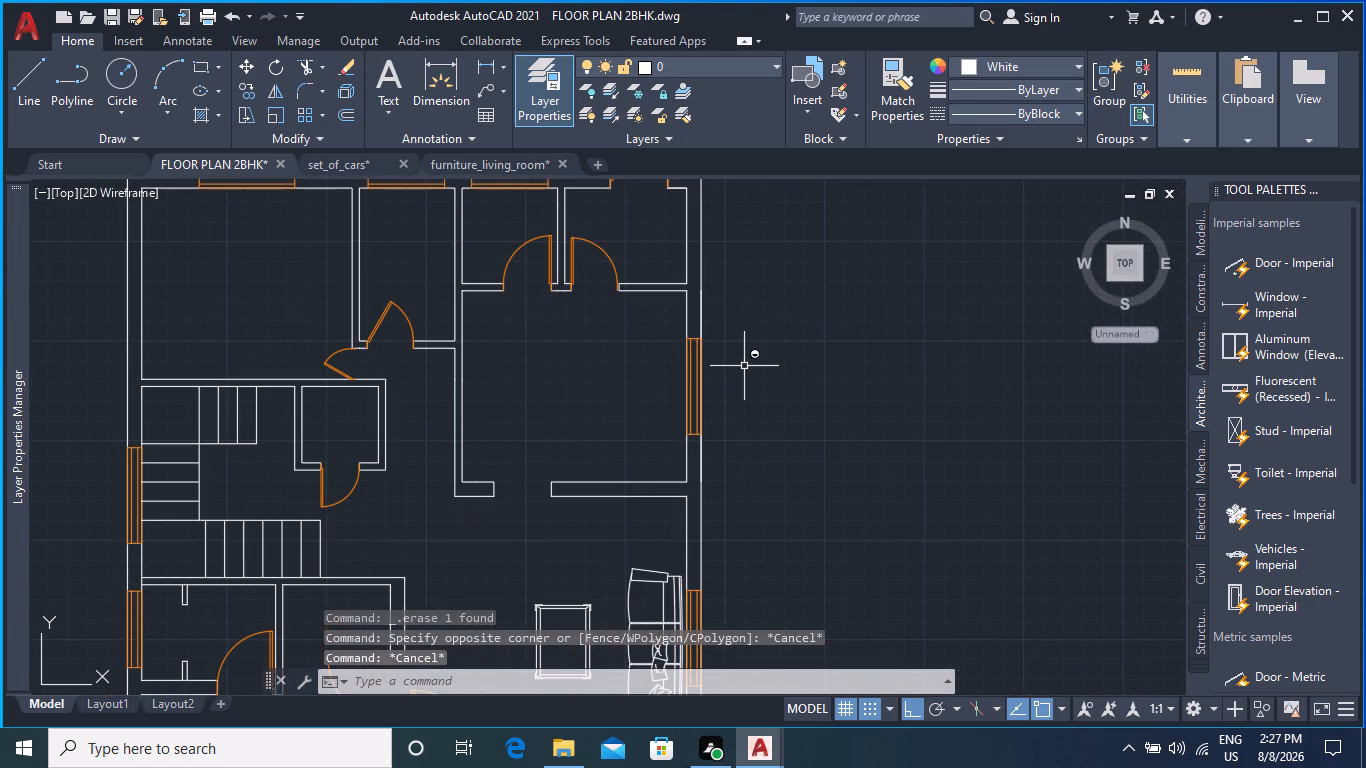
scroll(768, 391, down, 1)
middle_drag(755, 472, 764, 375)
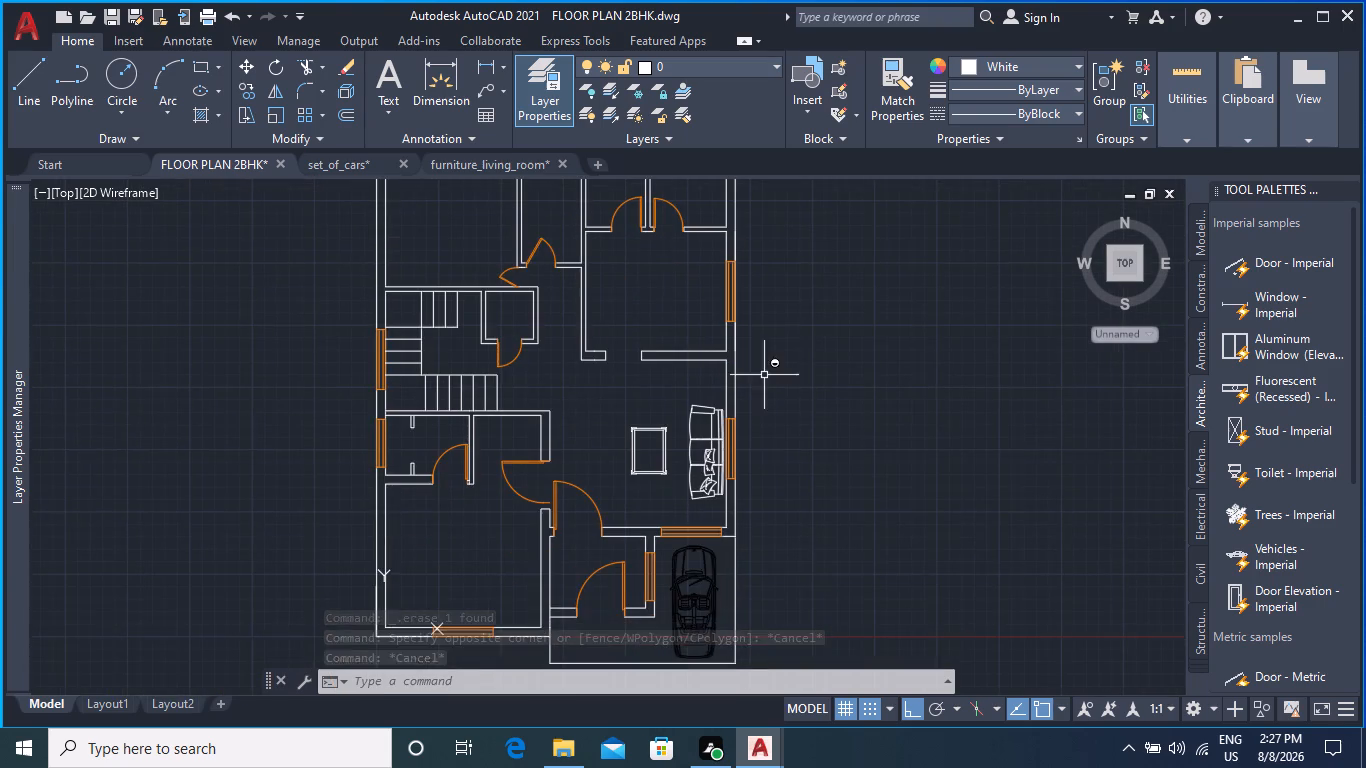
middle_drag(785, 363, 747, 448)
scroll(761, 433, down, 1)
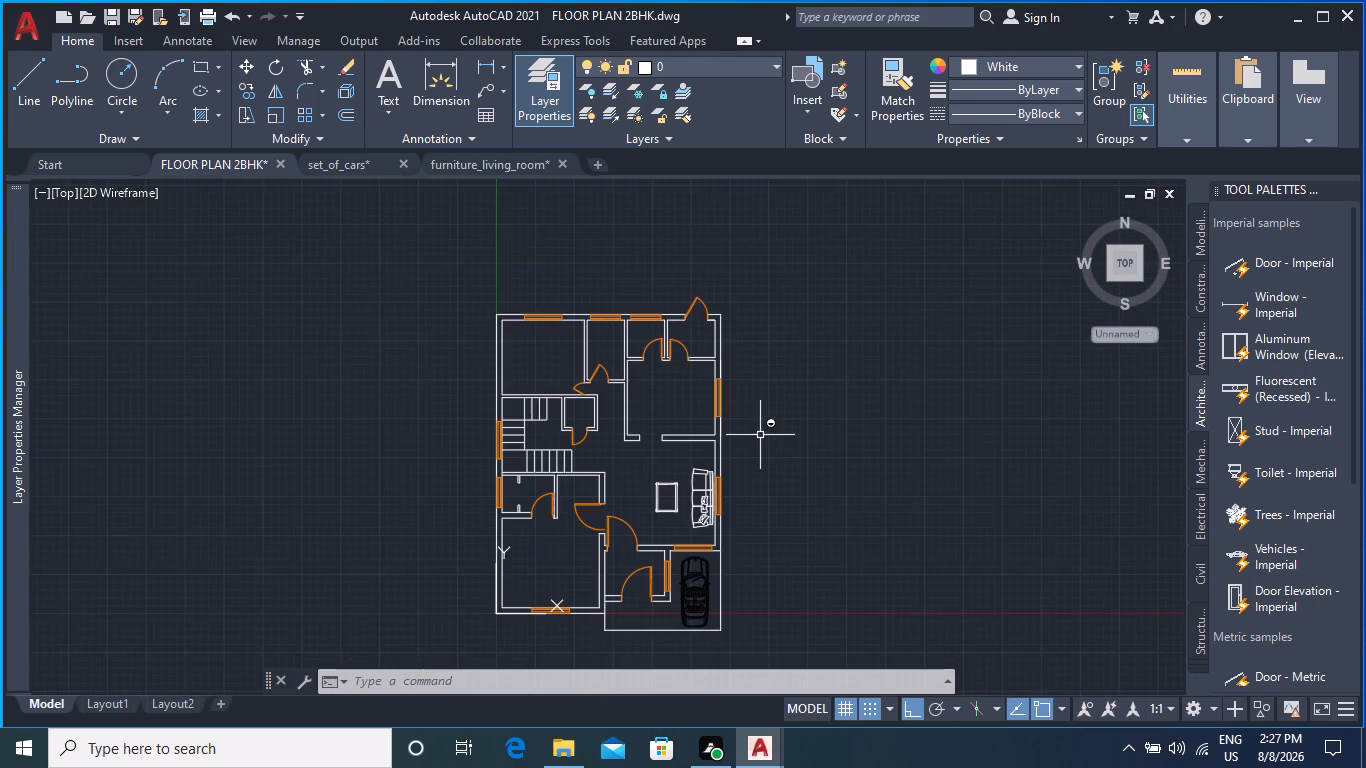
middle_drag(775, 439, 450, 472)
scroll(683, 360, down, 2)
middle_drag(688, 369, 459, 569)
scroll(542, 519, down, 3)
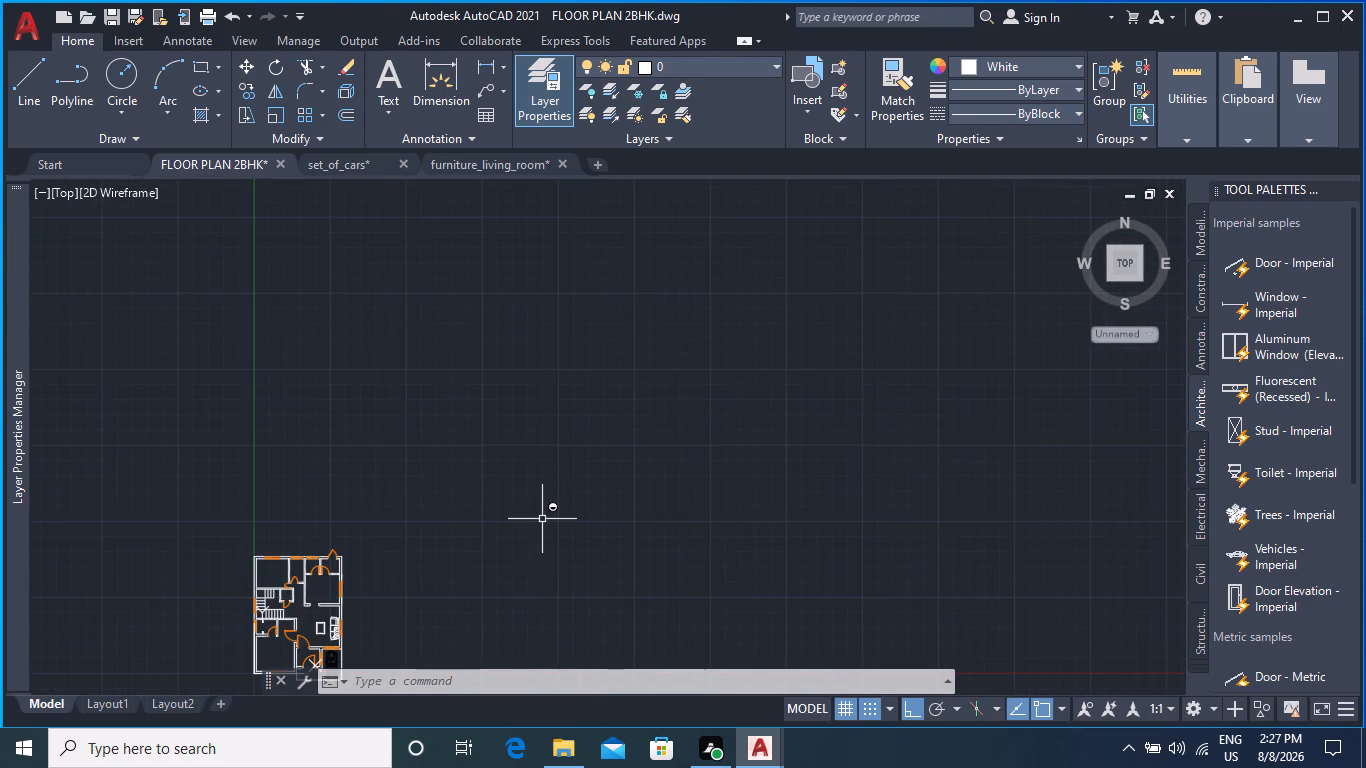
Scale the single-seat armchair down freehand to a little over half size, based at its east arm's front corner.
click(753, 461)
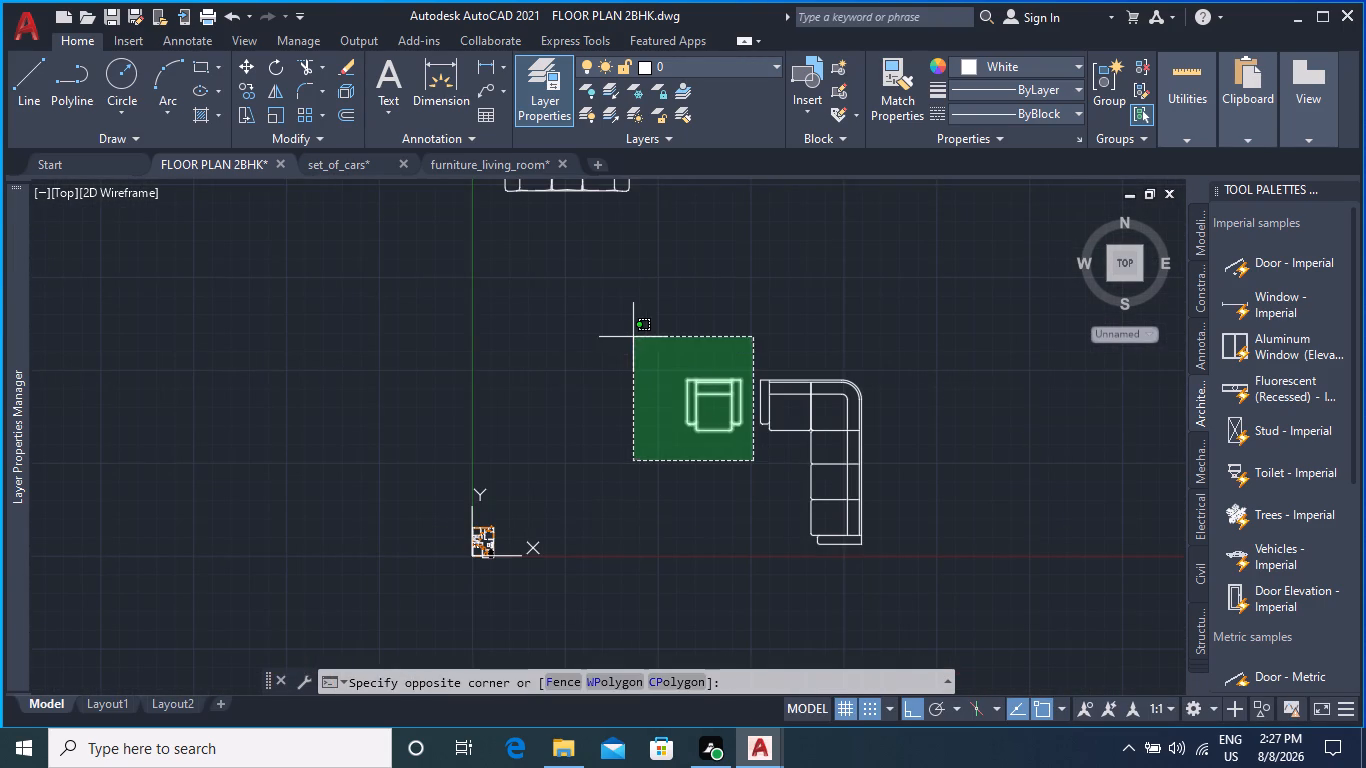
click(633, 336)
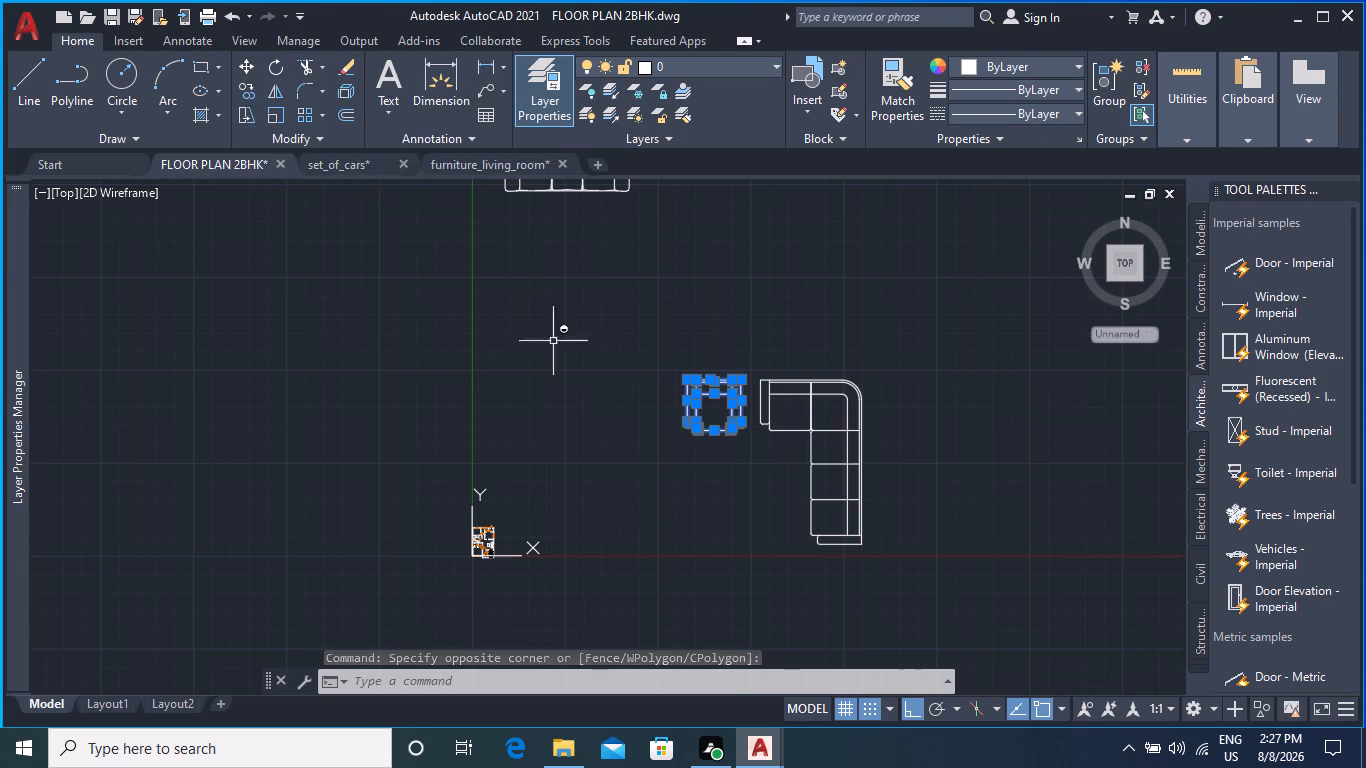
text(SCA)
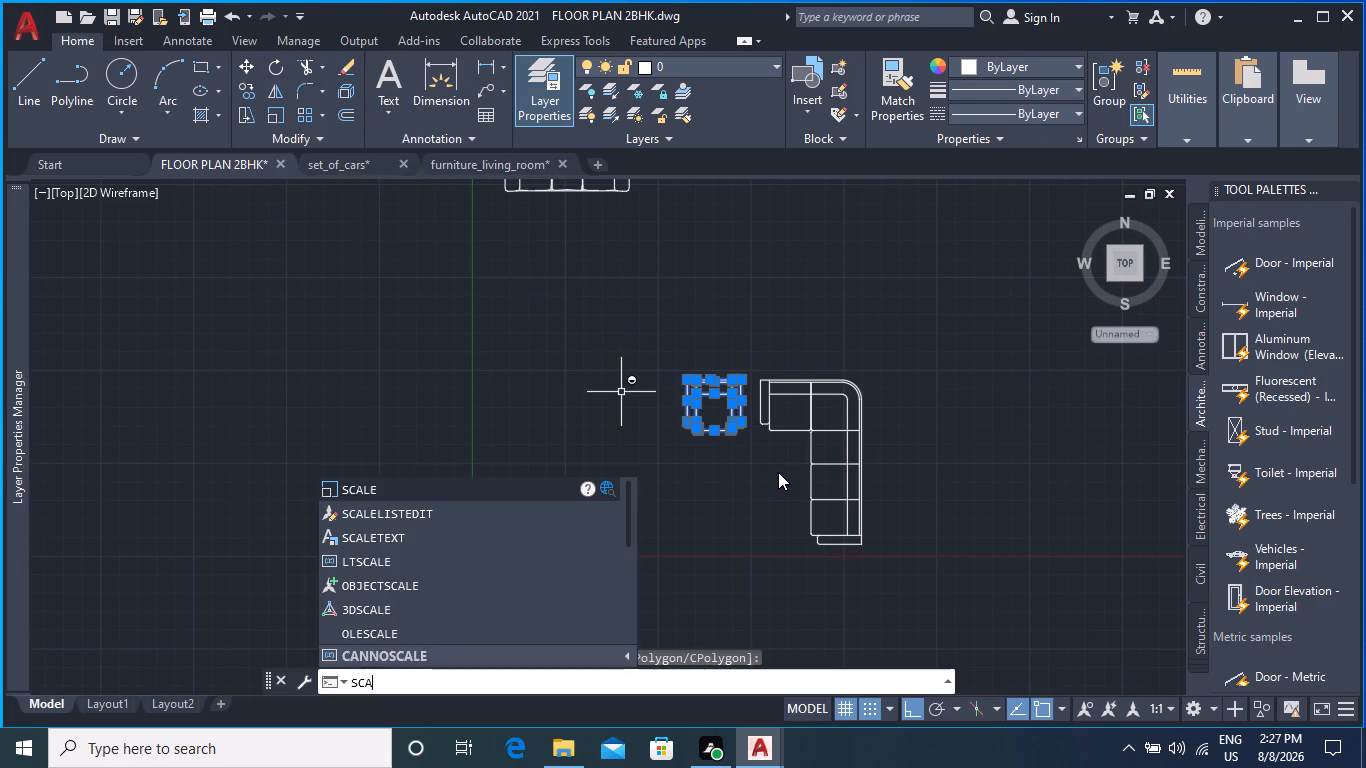
key(Return)
scroll(740, 420, up, 2)
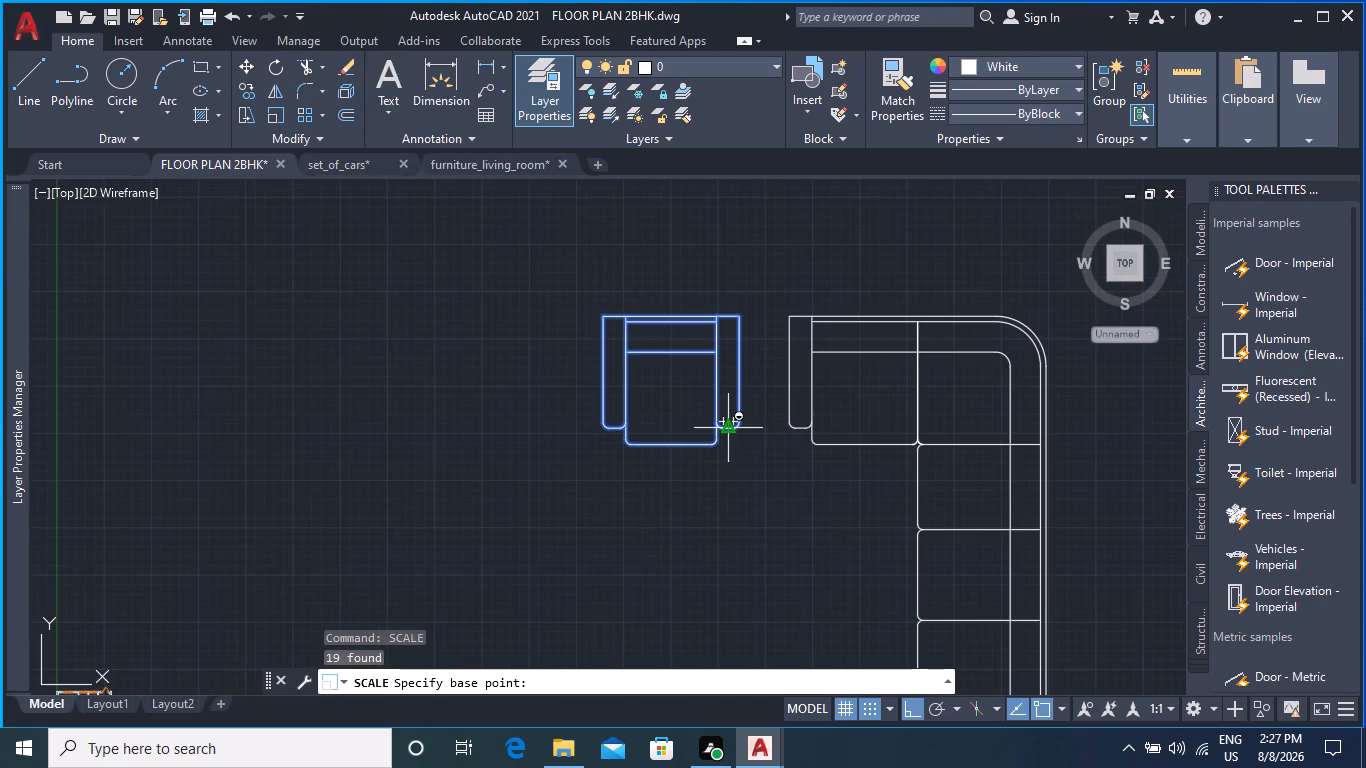
click(737, 424)
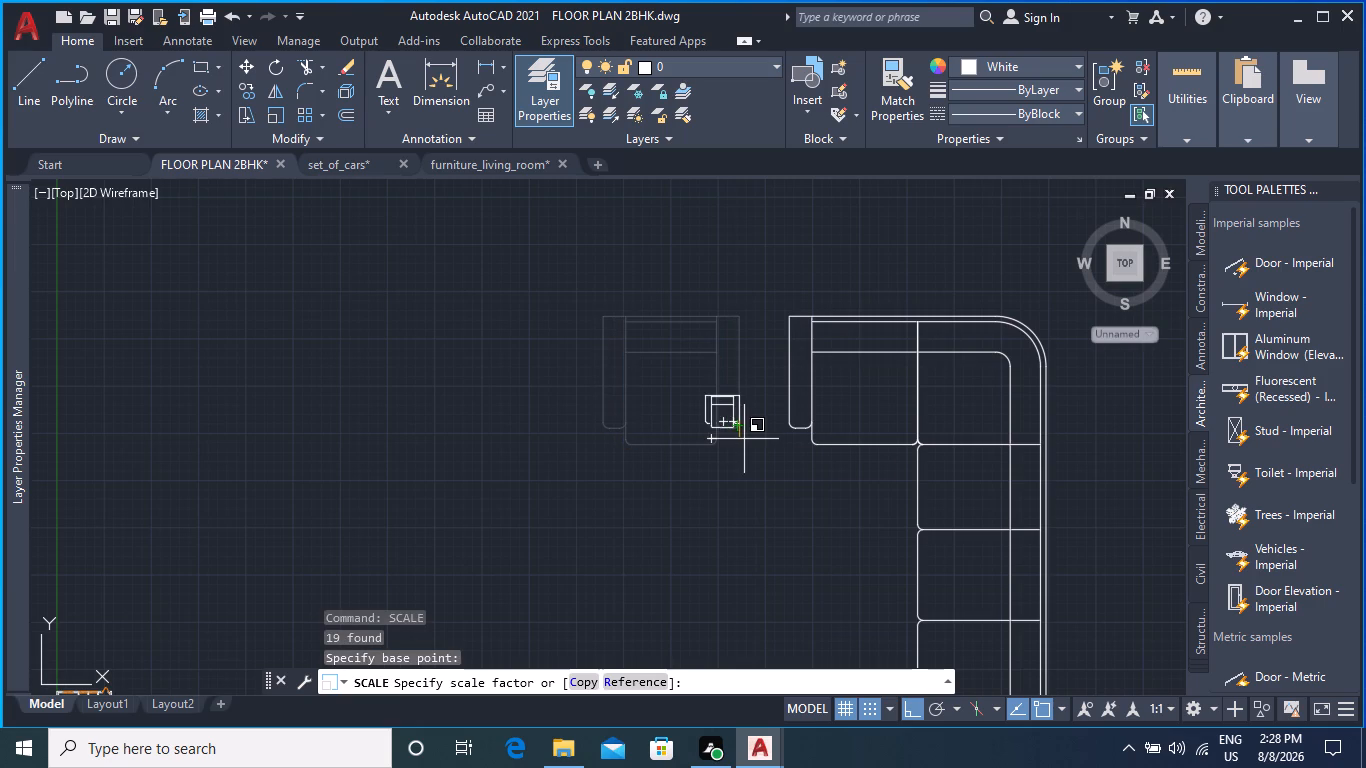
click(777, 459)
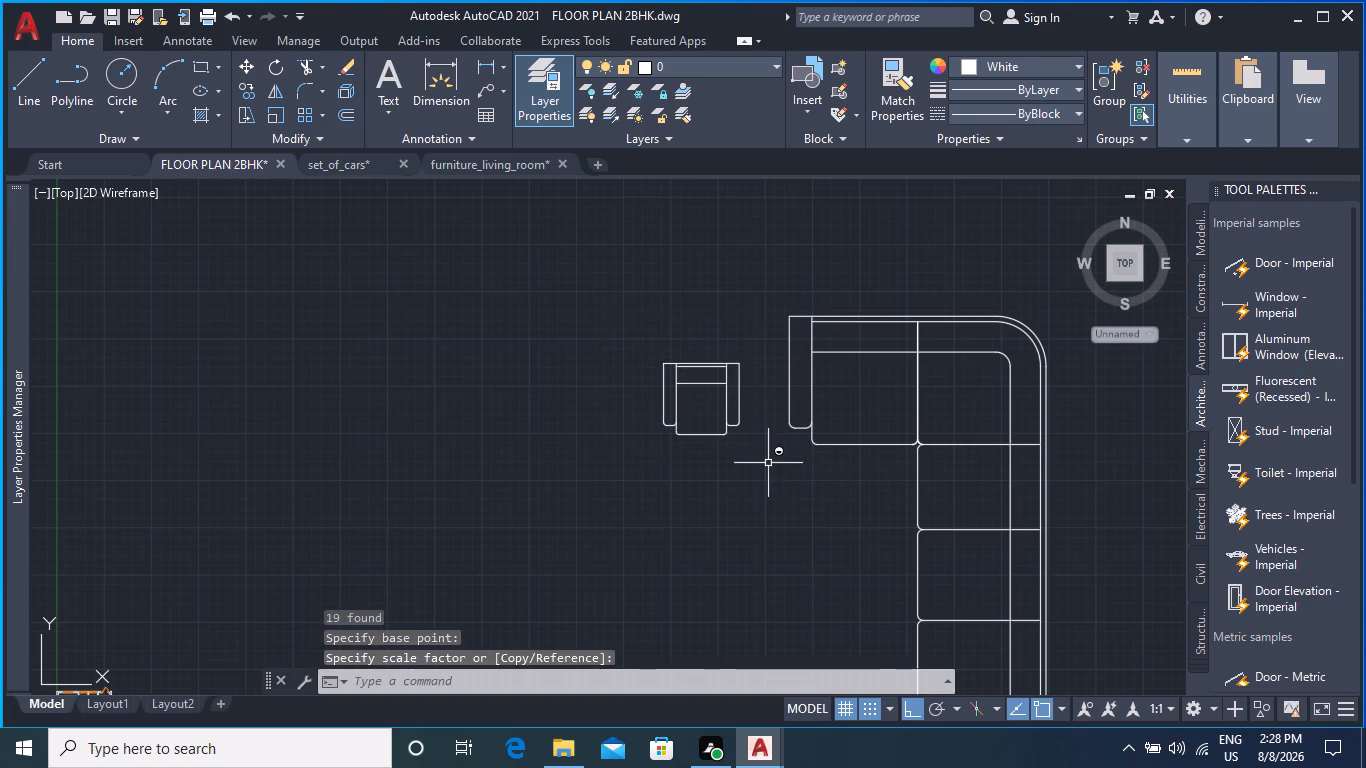
Group all the parts of the scaled-down armchair into one object.
middle_drag(717, 452, 662, 409)
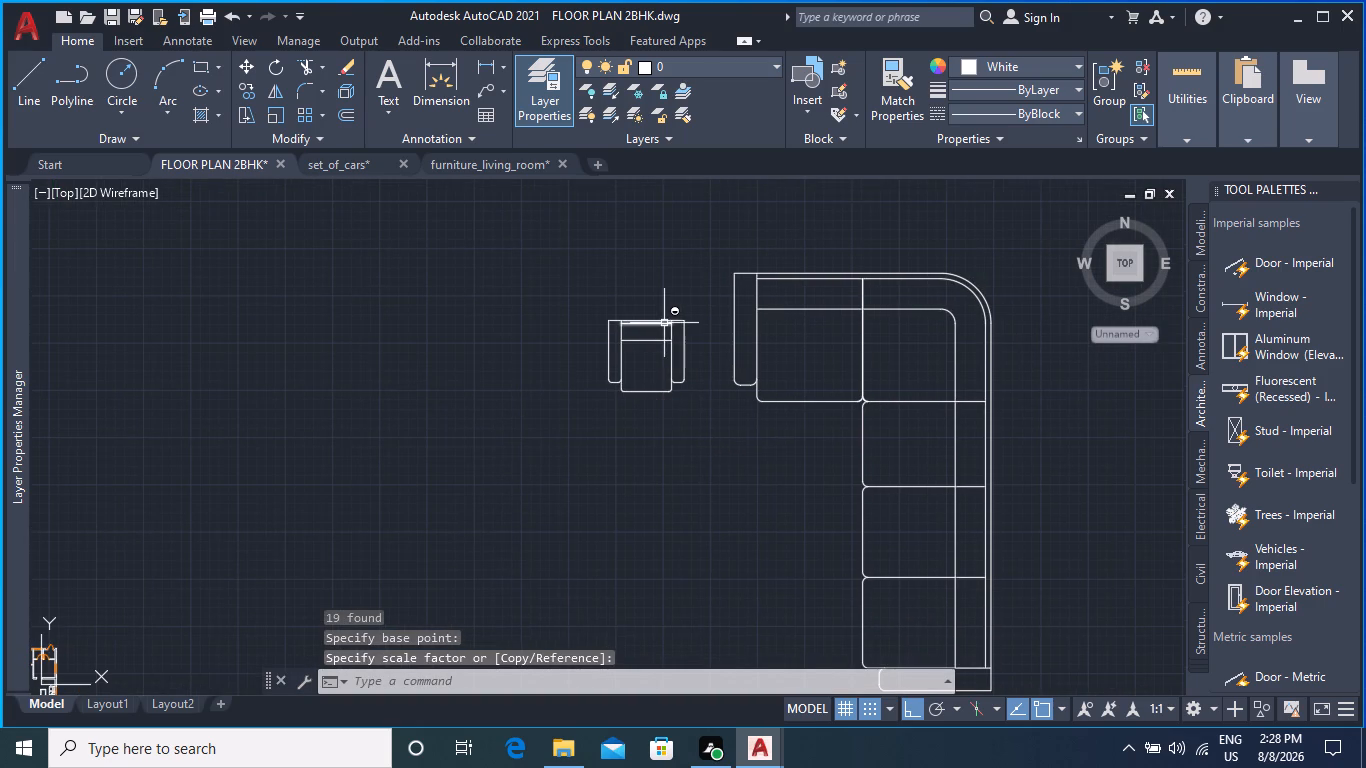
click(664, 323)
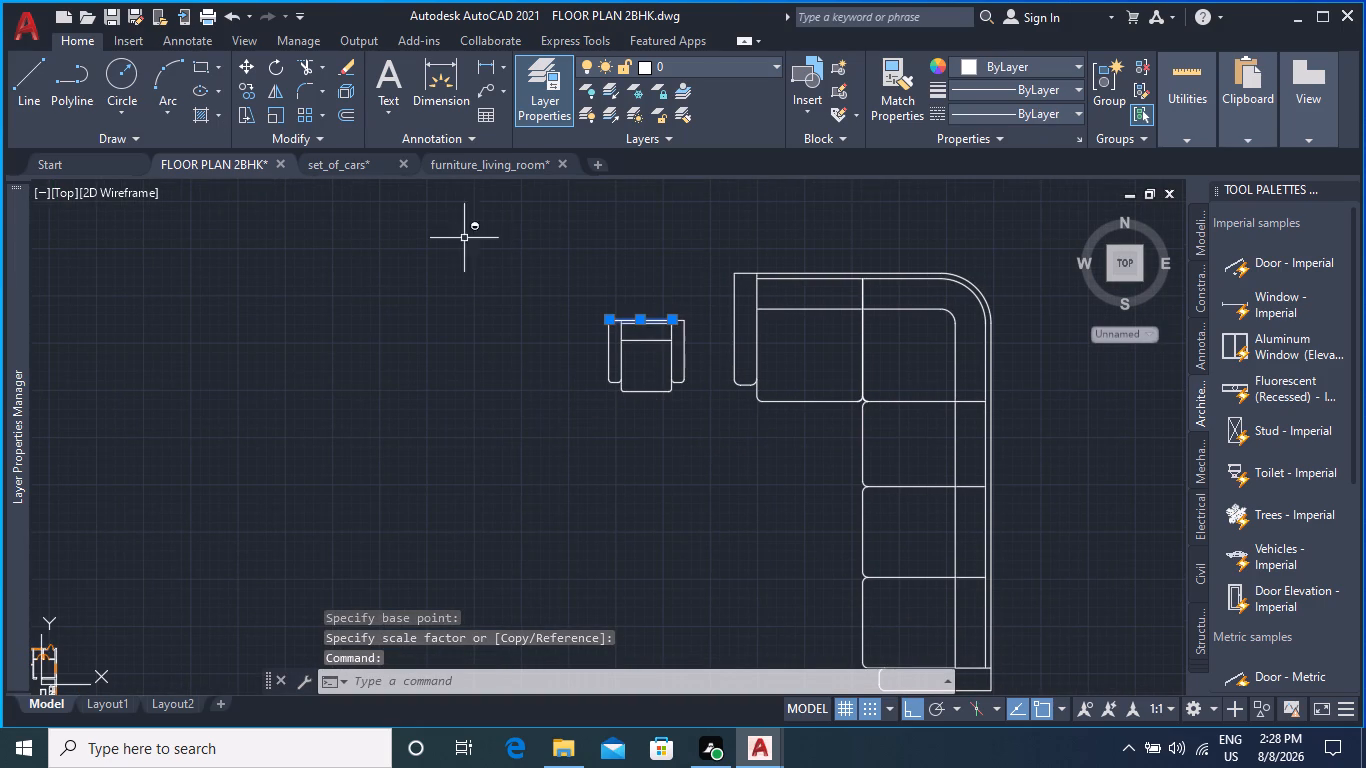
click(504, 288)
click(703, 429)
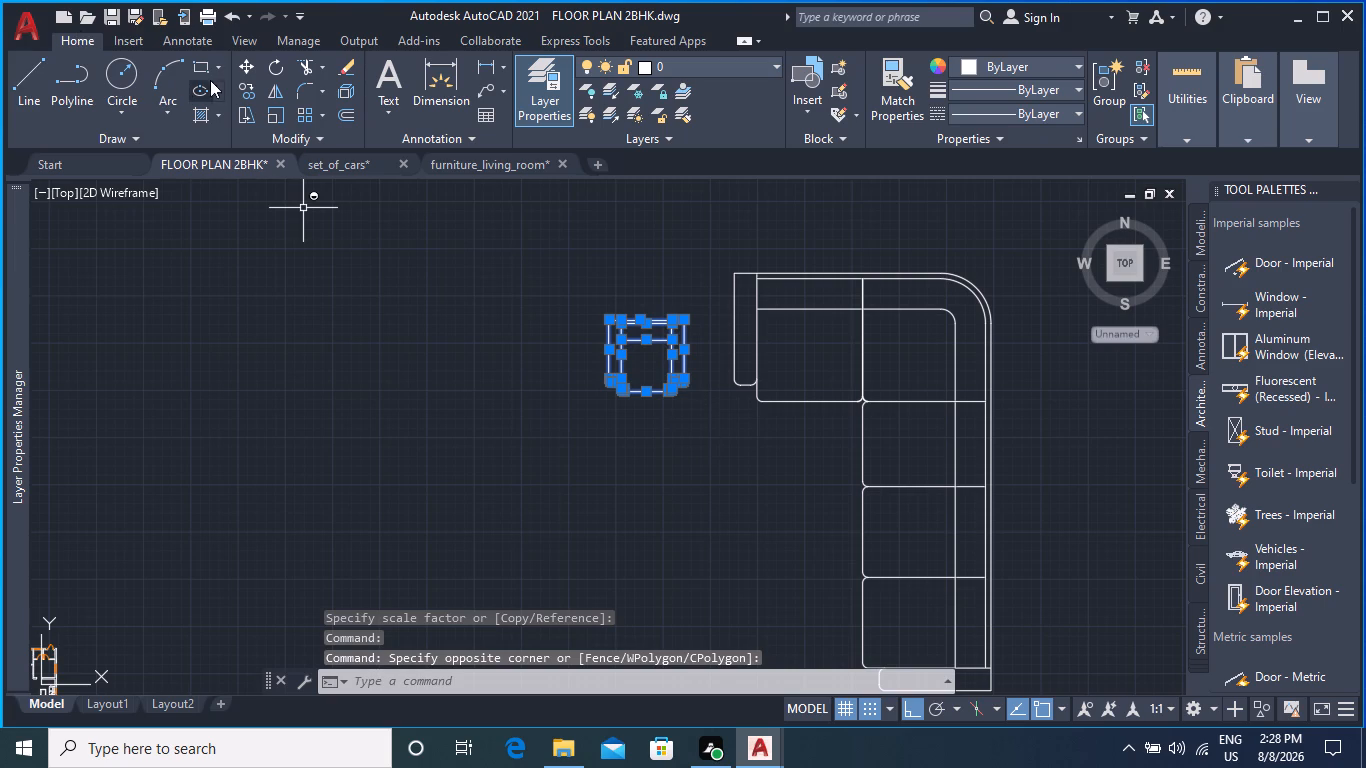
right_click(665, 343)
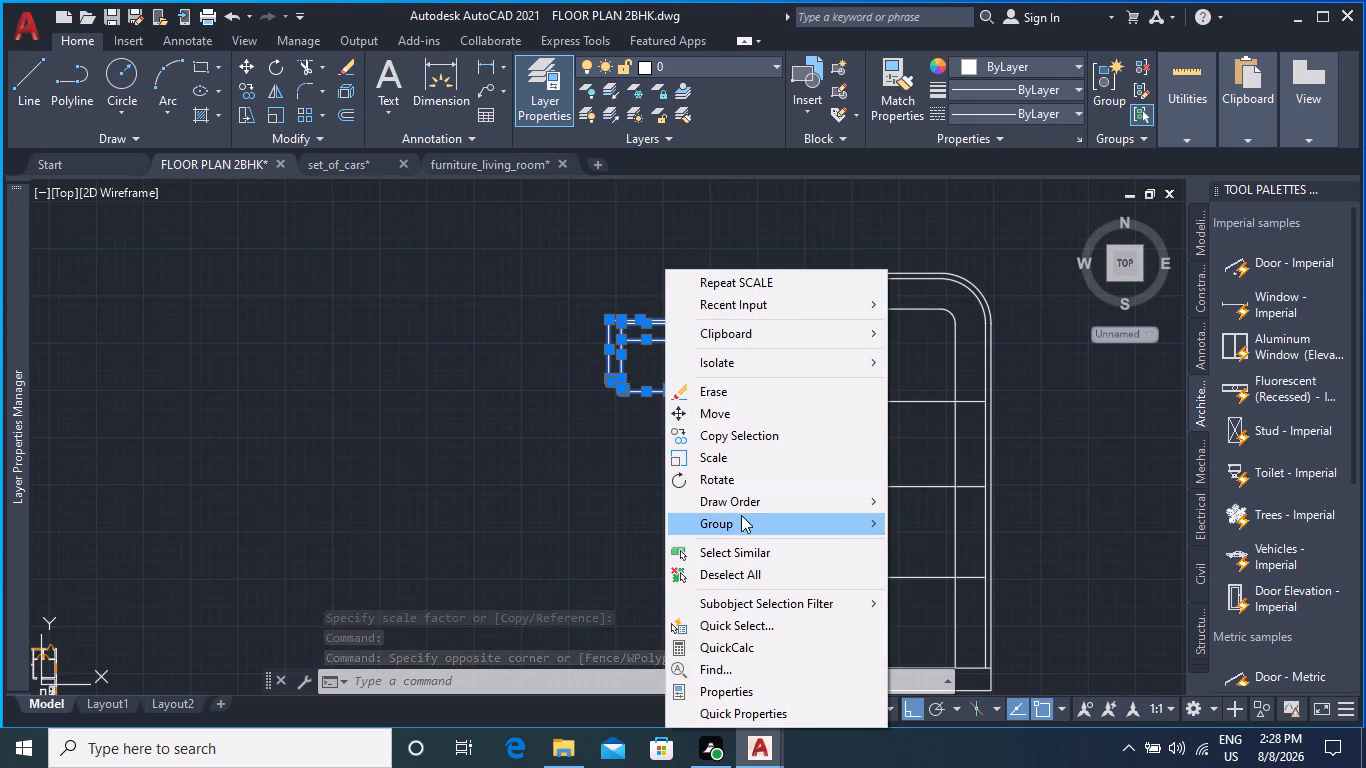
click(741, 519)
click(922, 526)
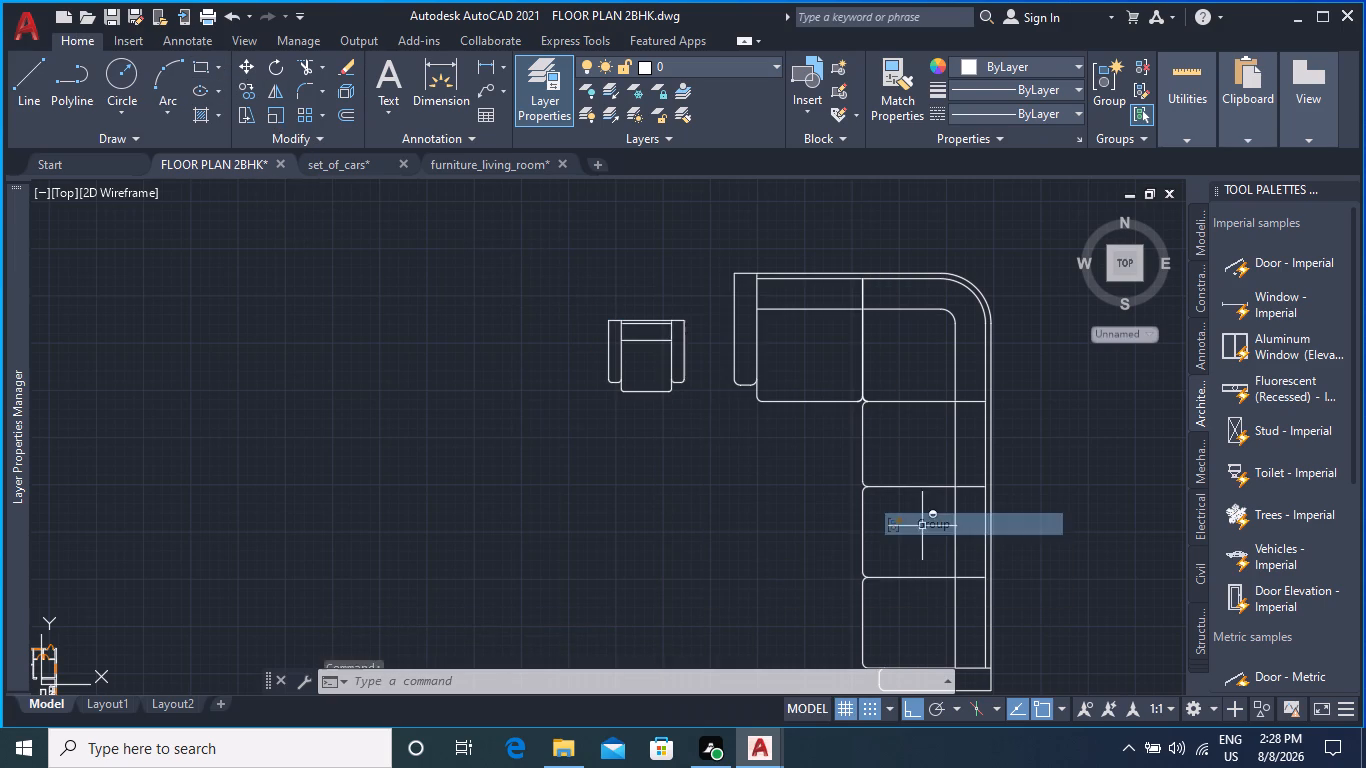
Rotate the grouped armchair 180° about the midpoint of its back edge so that it faces north.
click(674, 319)
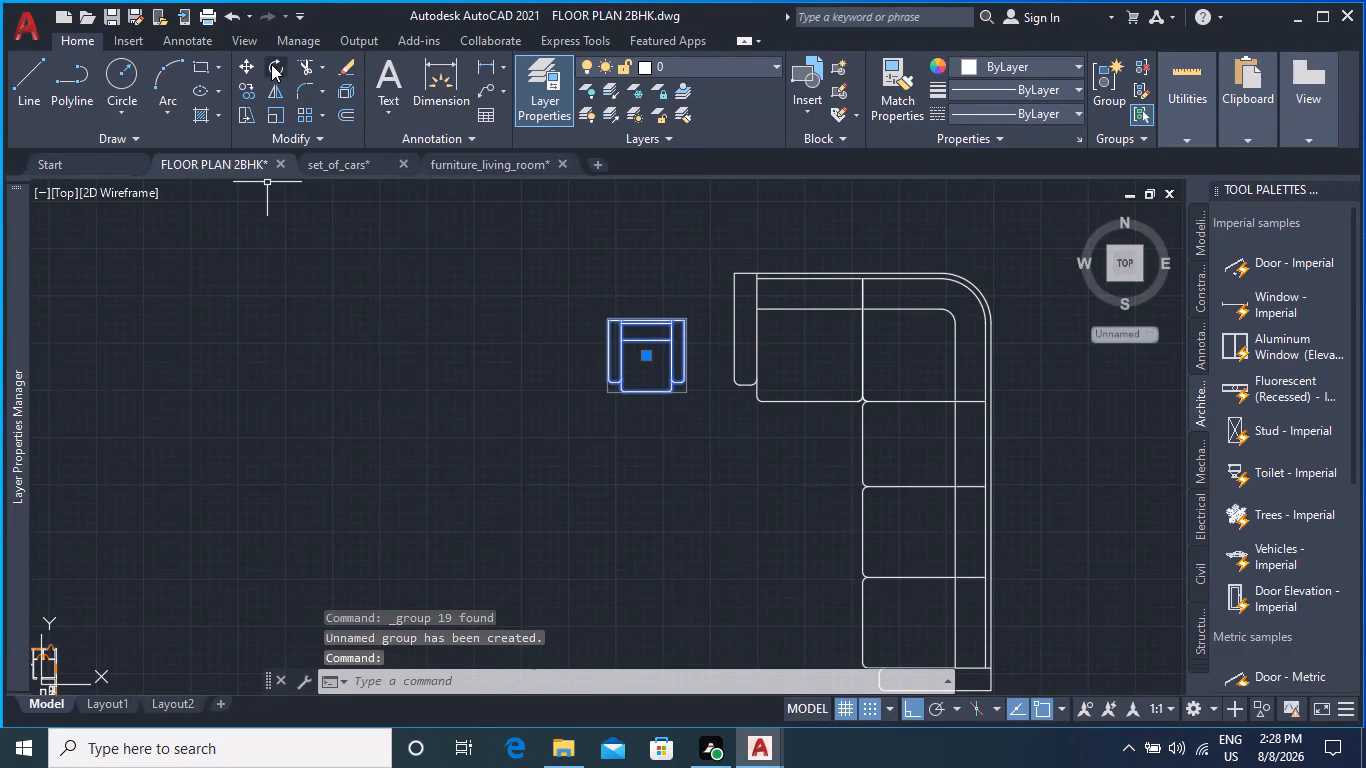
click(271, 64)
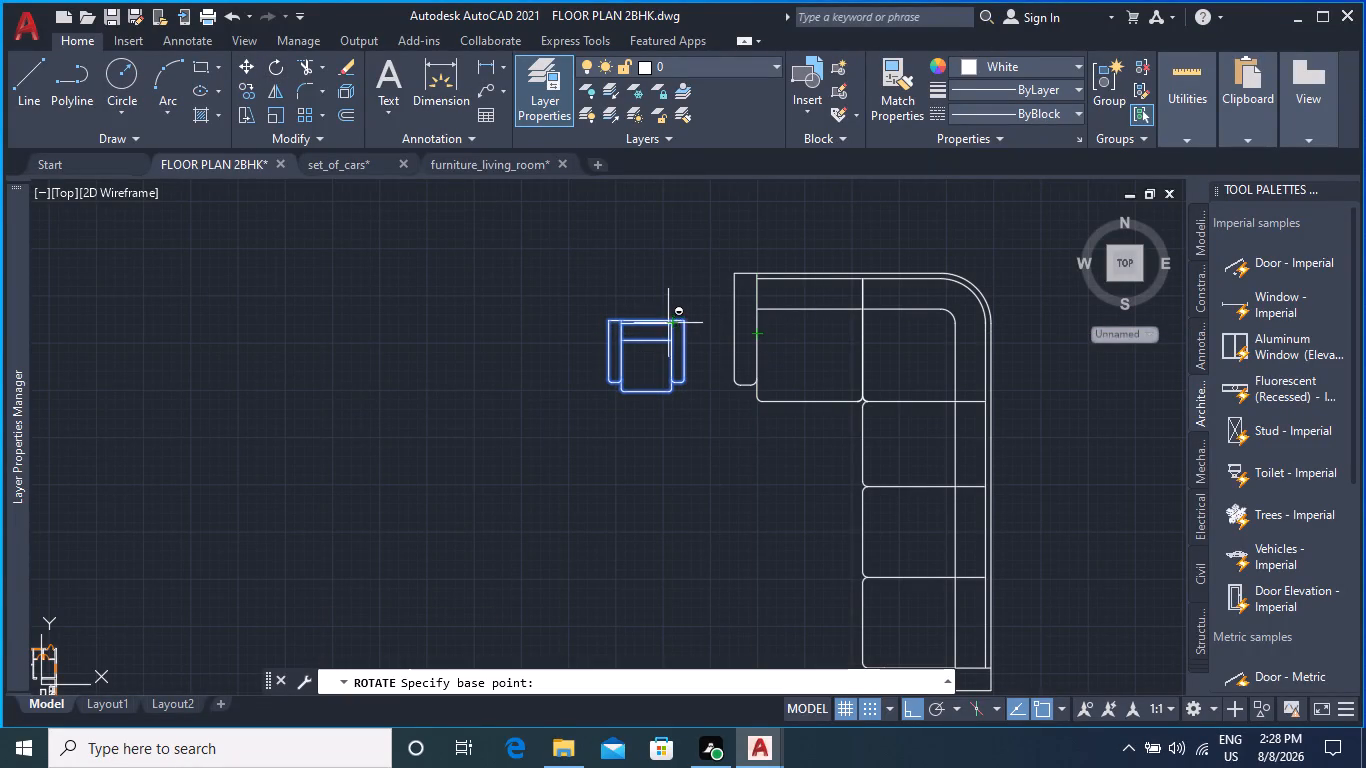
click(643, 325)
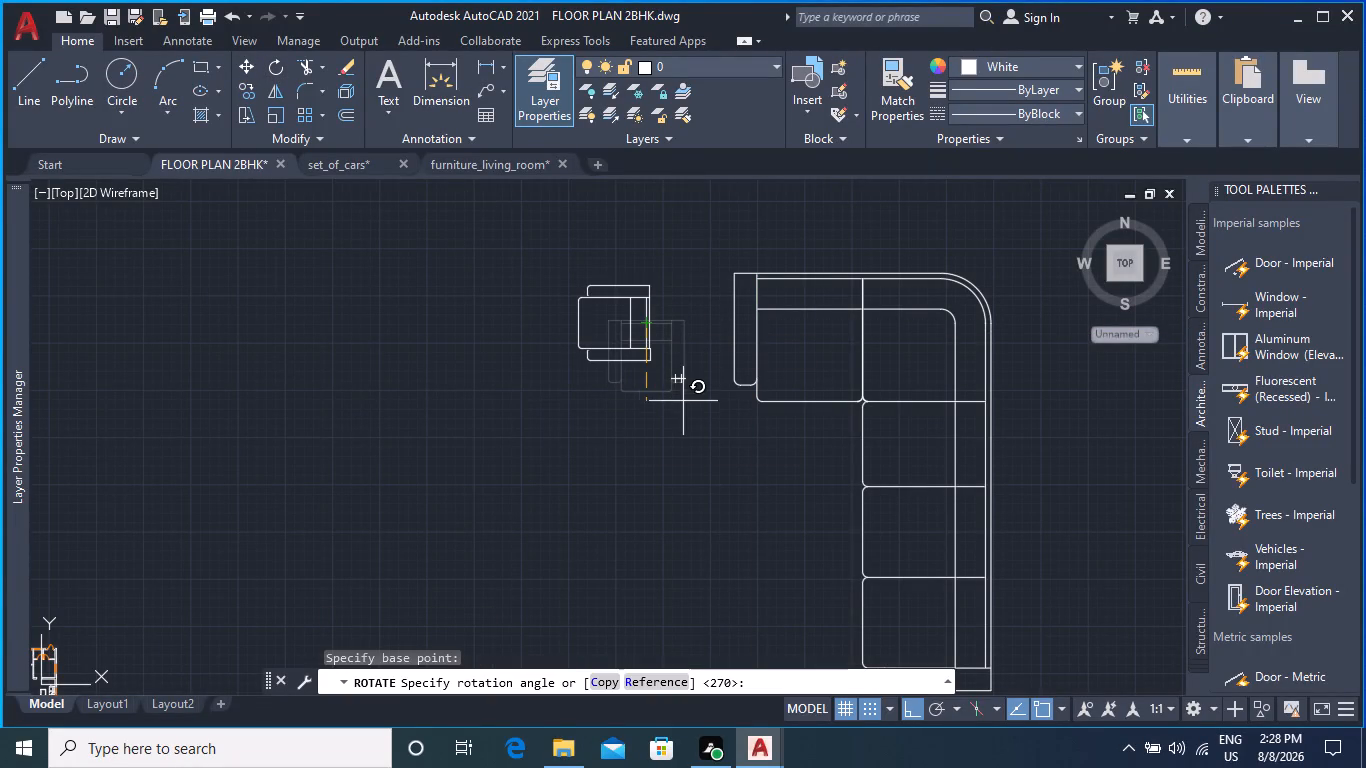
click(527, 375)
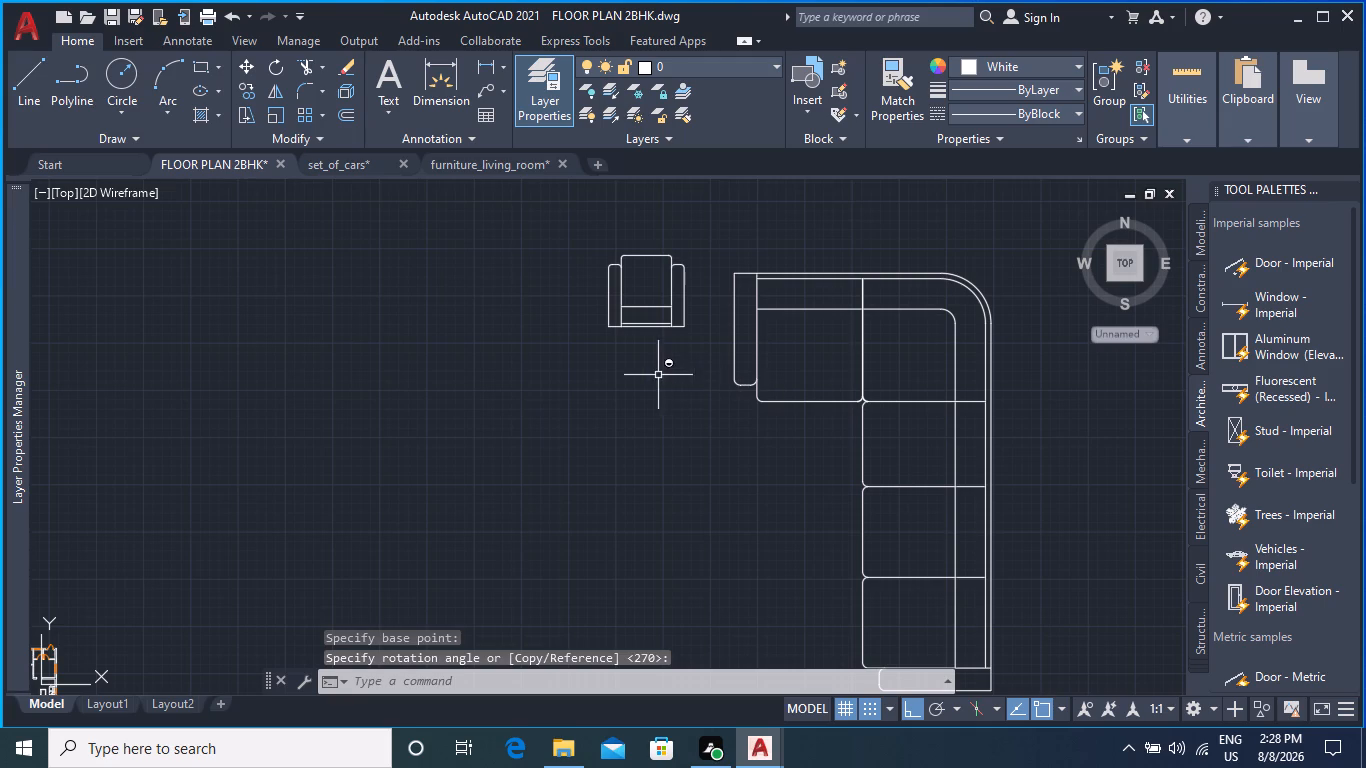
key(Escape)
key(Escape)
Move the armchair by its back edge's midpoint to the open area just east of the floor plan, with Ortho off.
click(687, 379)
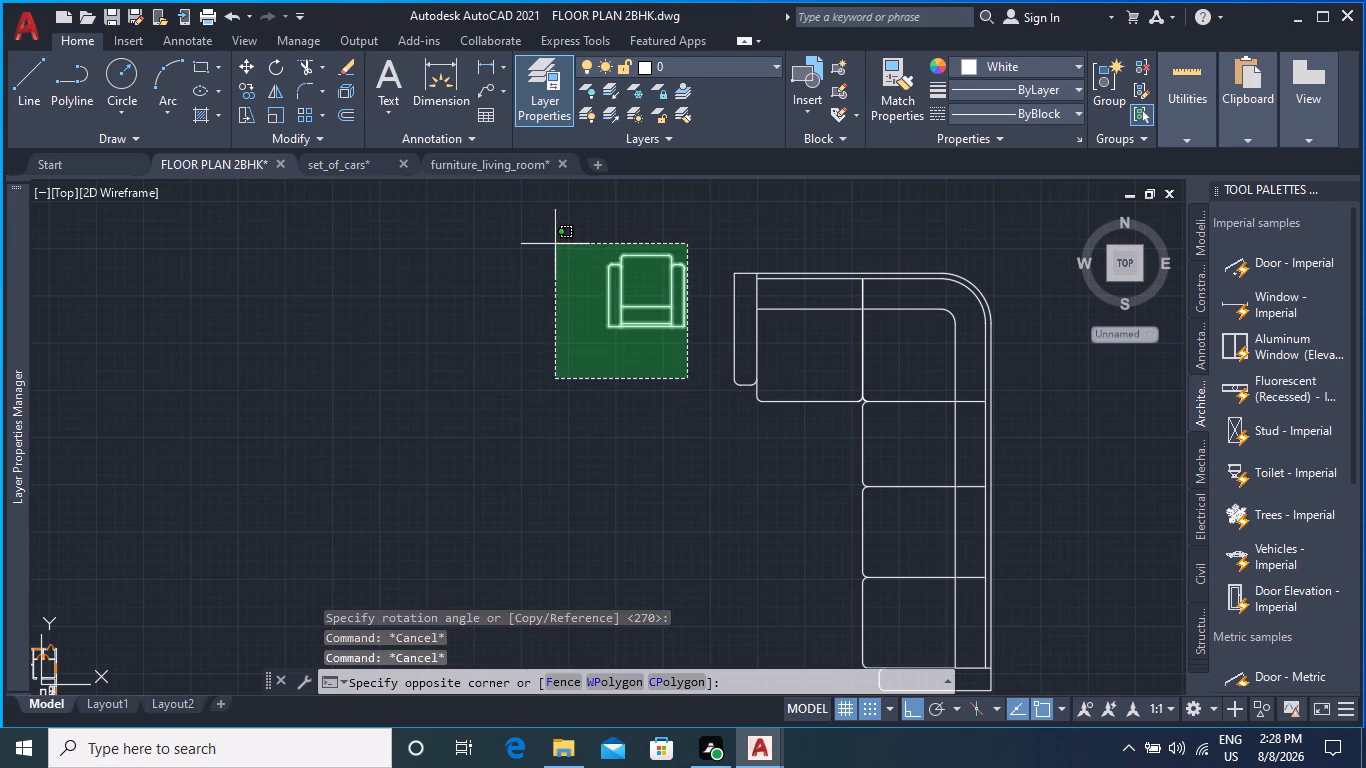
click(558, 221)
click(241, 66)
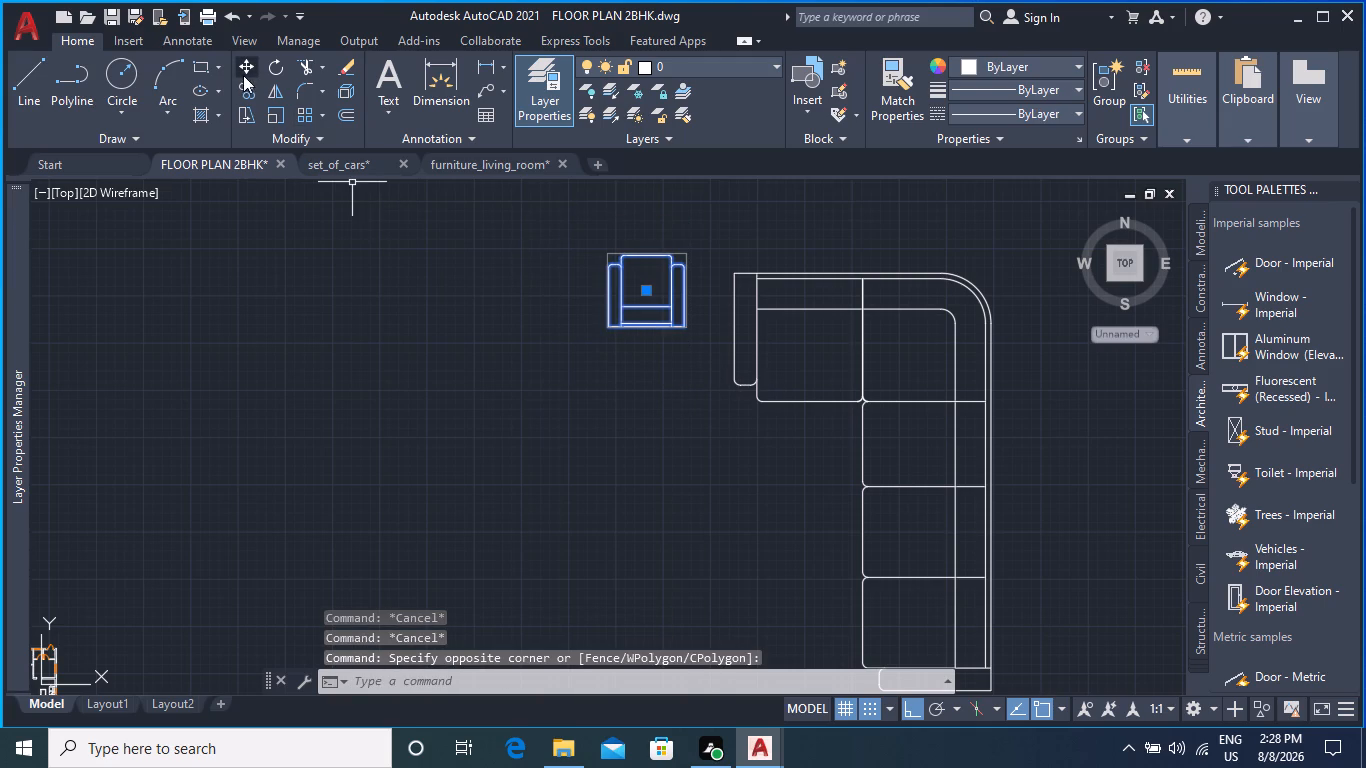
click(647, 331)
scroll(536, 496, down, 3)
middle_drag(524, 503, 750, 323)
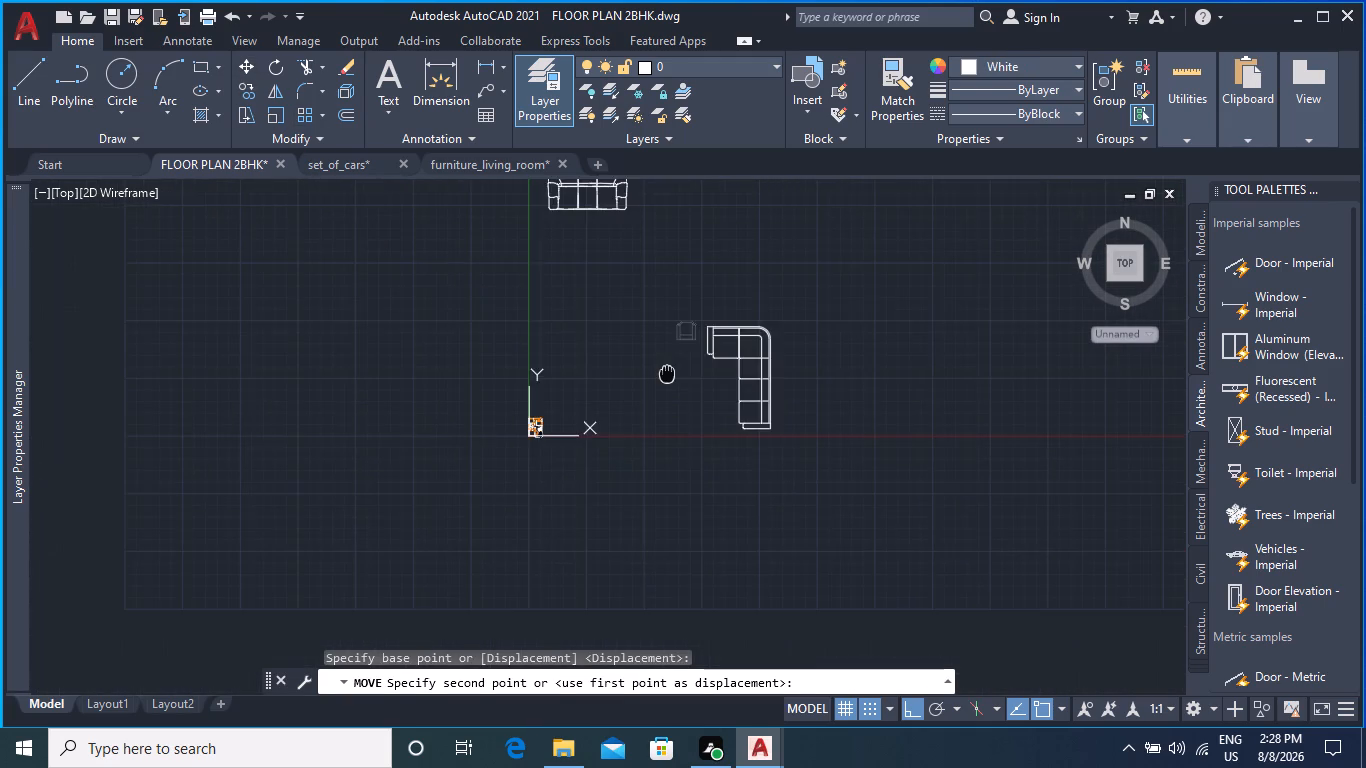
scroll(627, 361, up, 6)
middle_drag(839, 369, 614, 523)
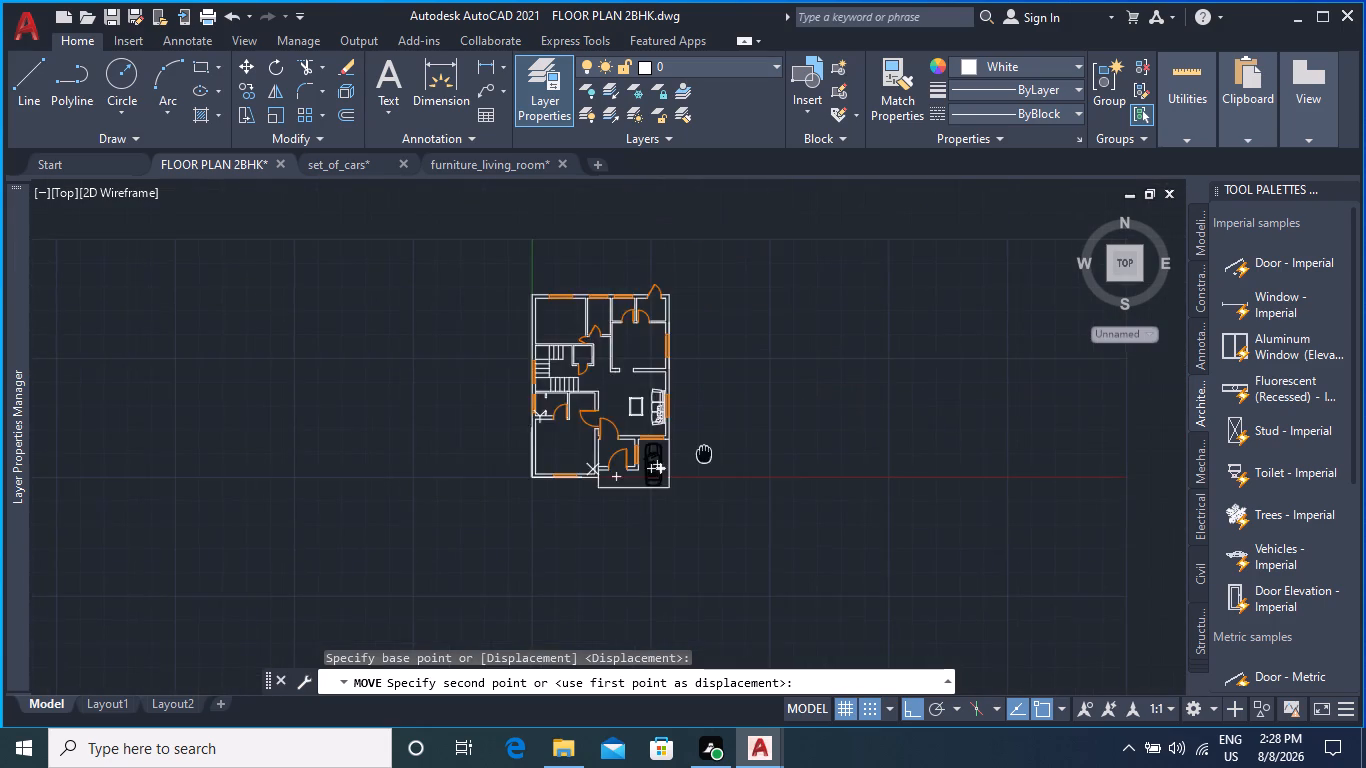
scroll(624, 533, down, 1)
key(F8)
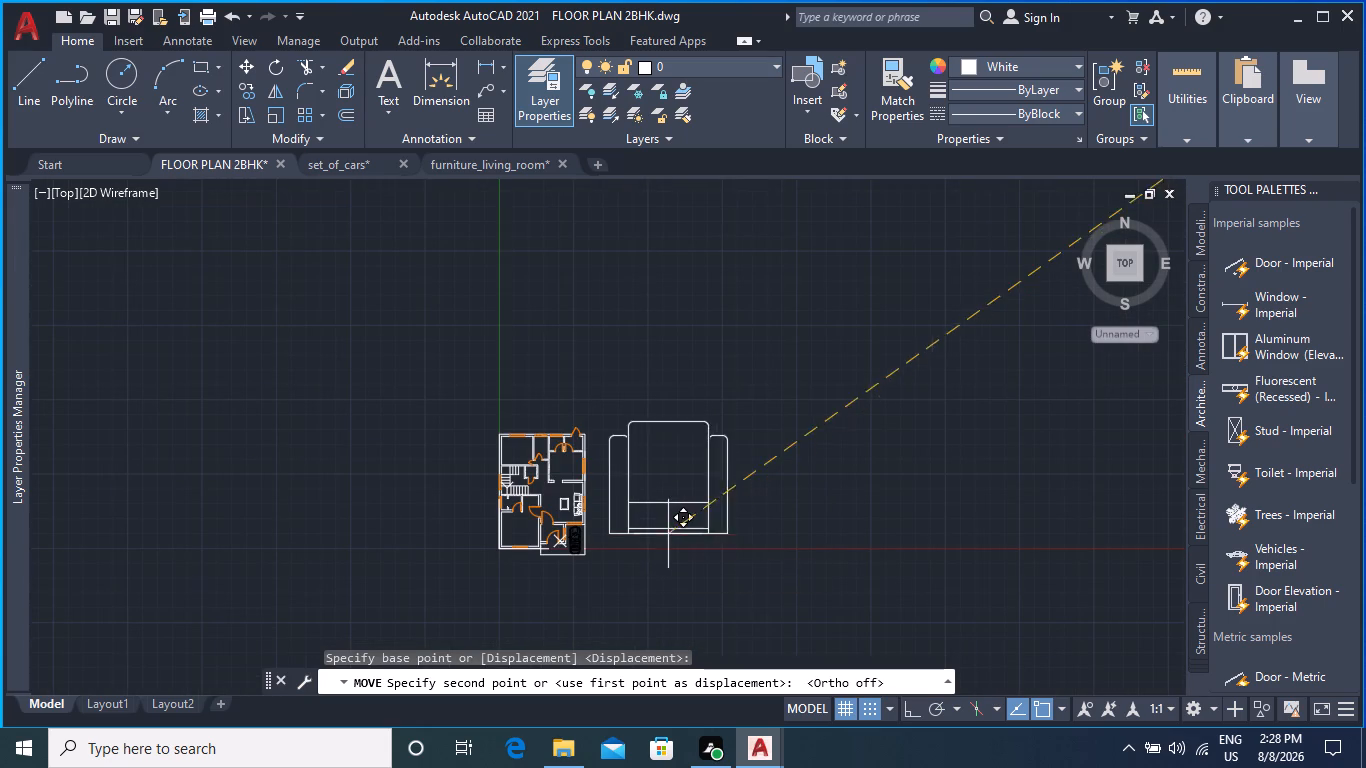
scroll(664, 523, up, 3)
middle_drag(645, 534, 643, 576)
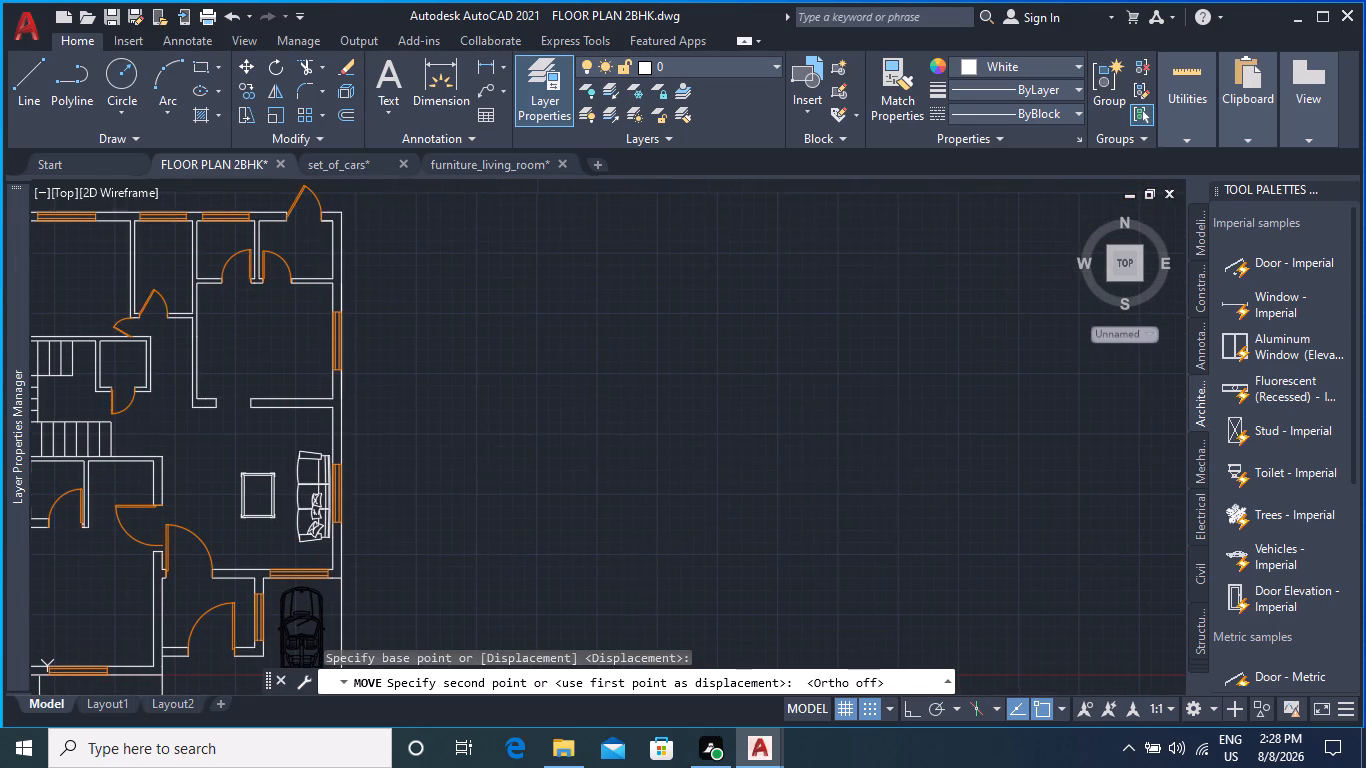
click(603, 598)
scroll(711, 565, down, 2)
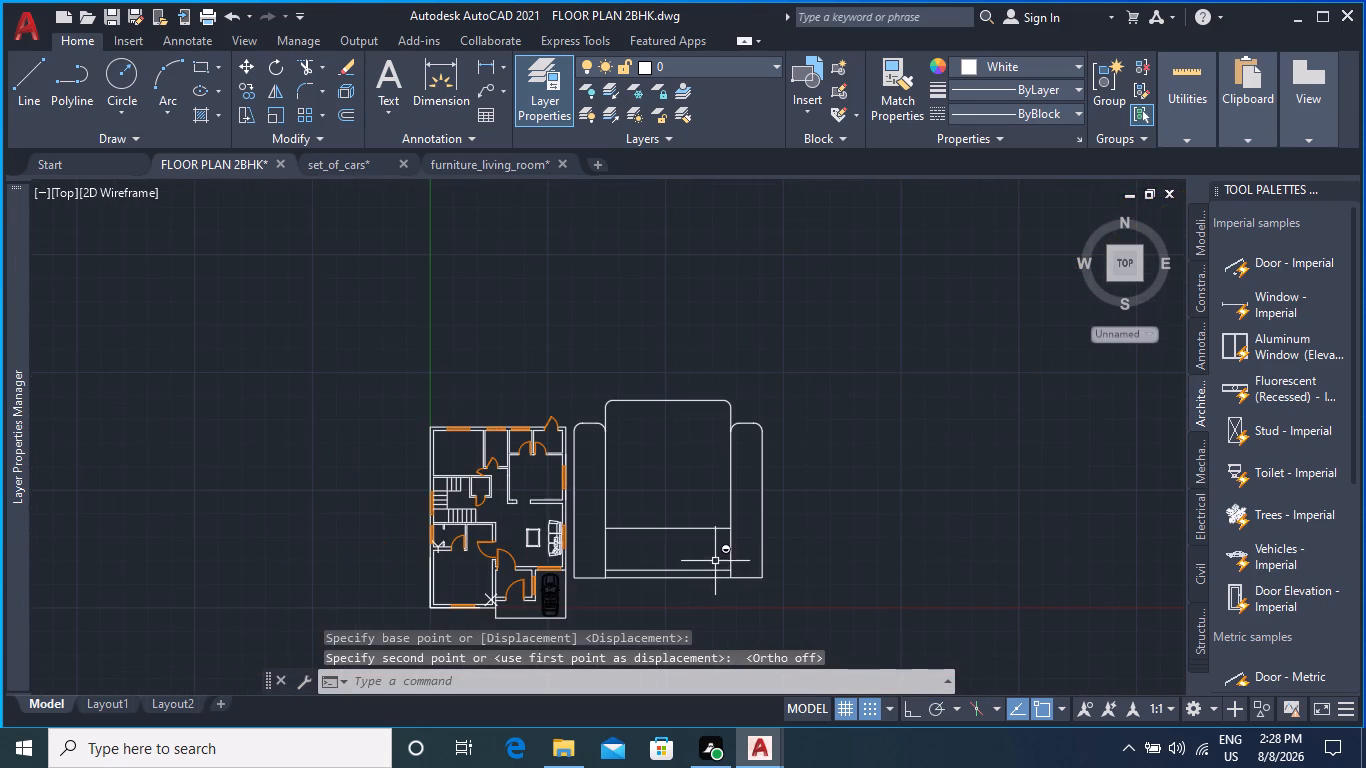
Scale the grouped armchair down freehand to about a fifth of its size, based at its southeast corner.
click(751, 557)
click(778, 571)
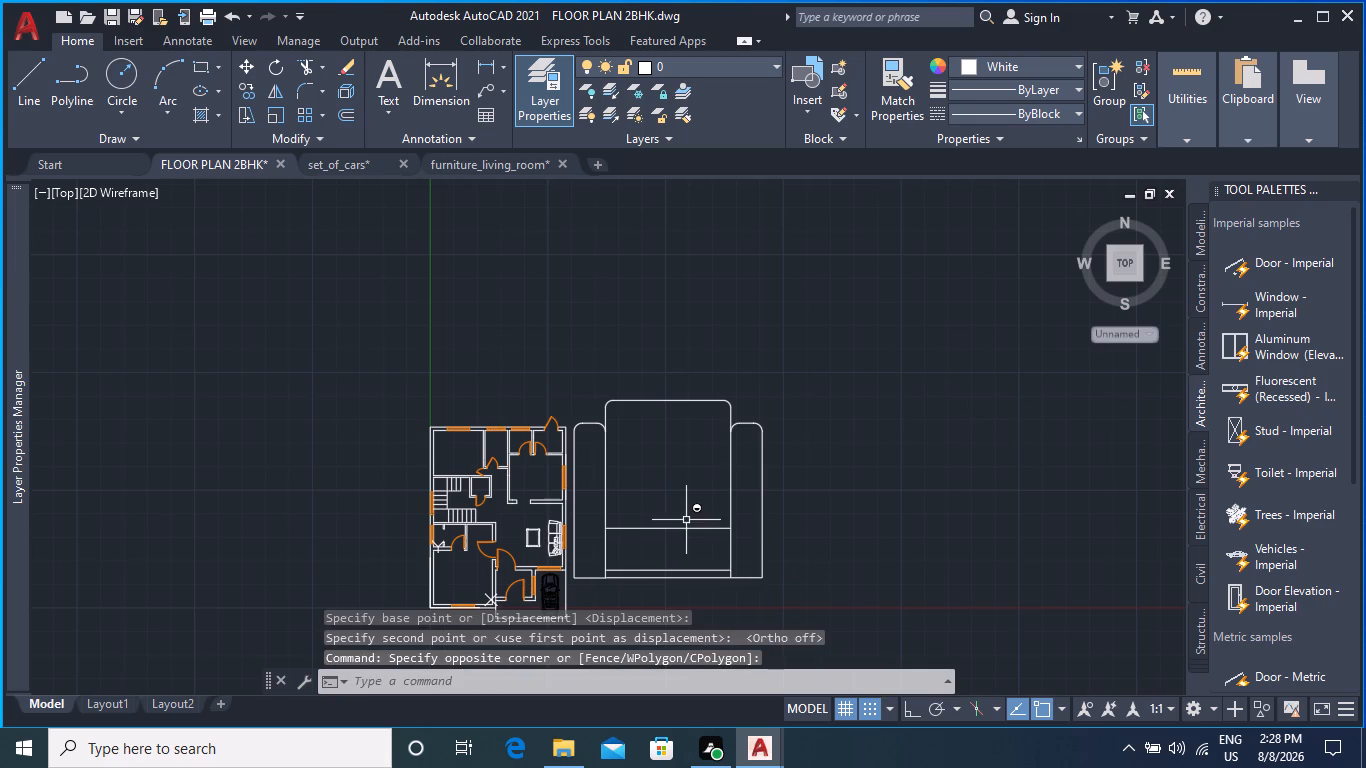
click(731, 524)
text(SCA)
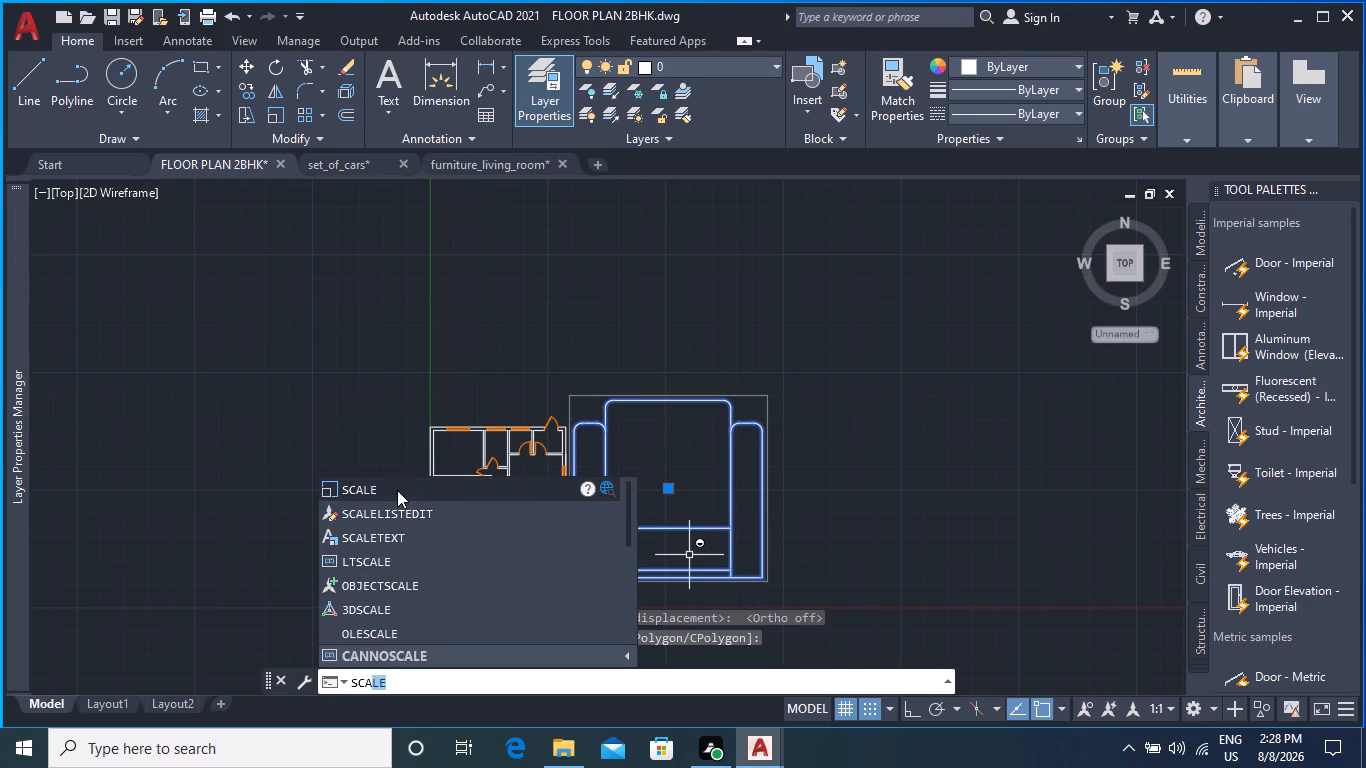
click(397, 490)
click(762, 574)
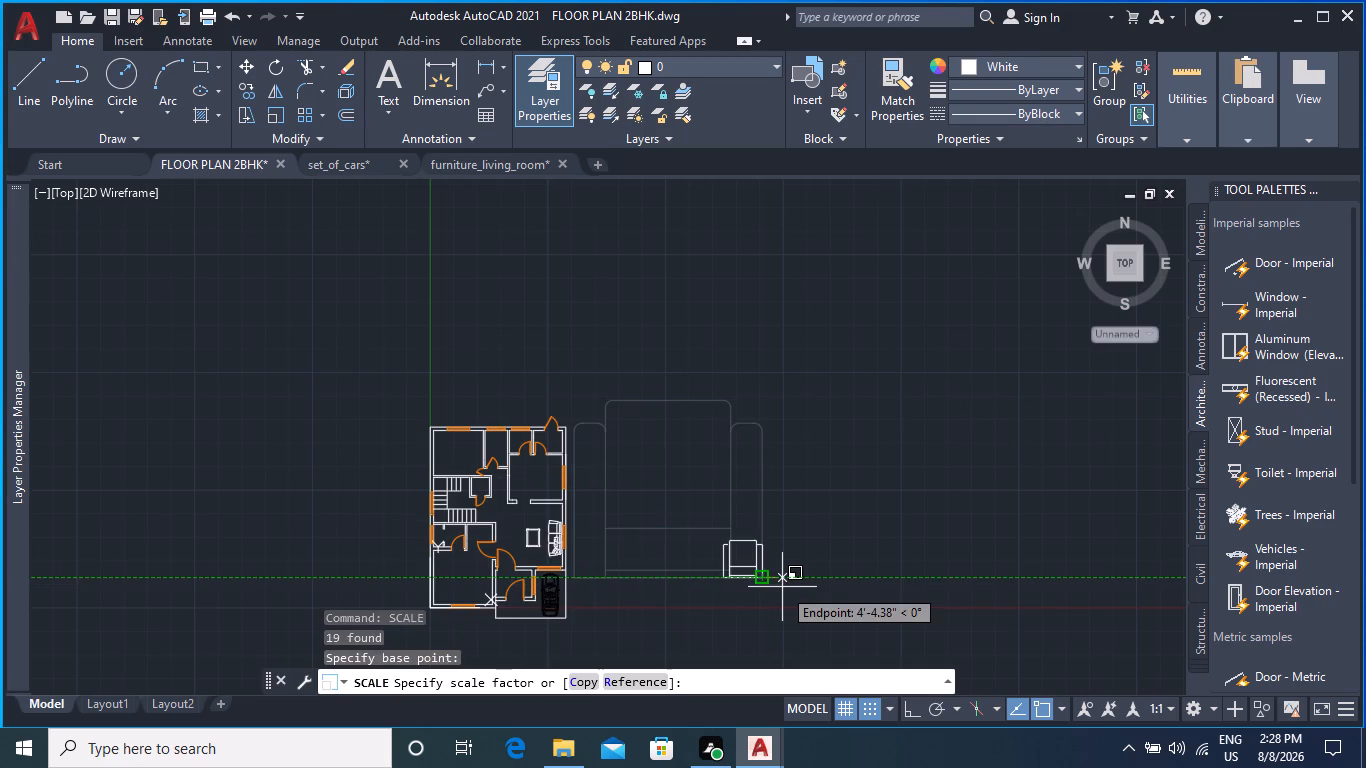
click(782, 587)
Scale the armchair down again freehand to about a quarter of its size, based at its southeast corner.
middle_drag(761, 599, 717, 532)
scroll(681, 531, up, 1)
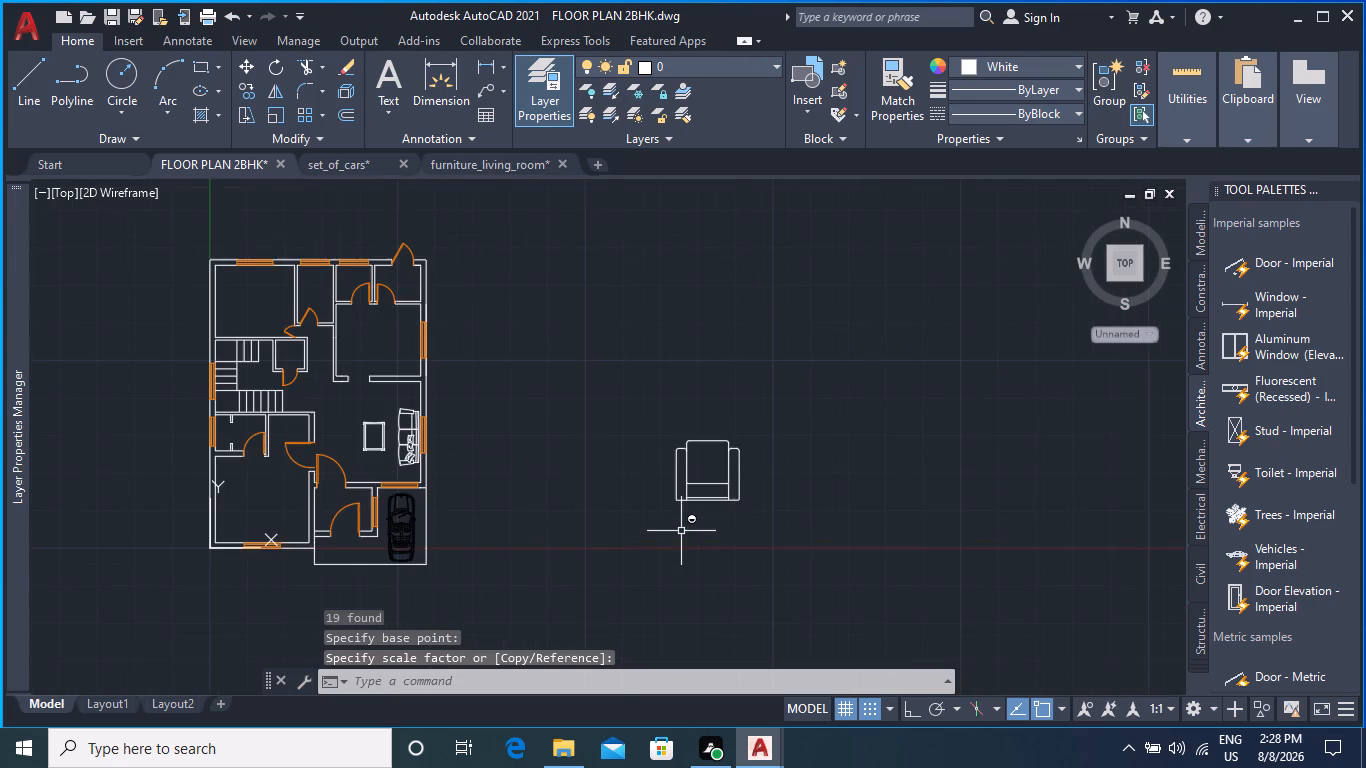
scroll(687, 531, up, 1)
click(738, 479)
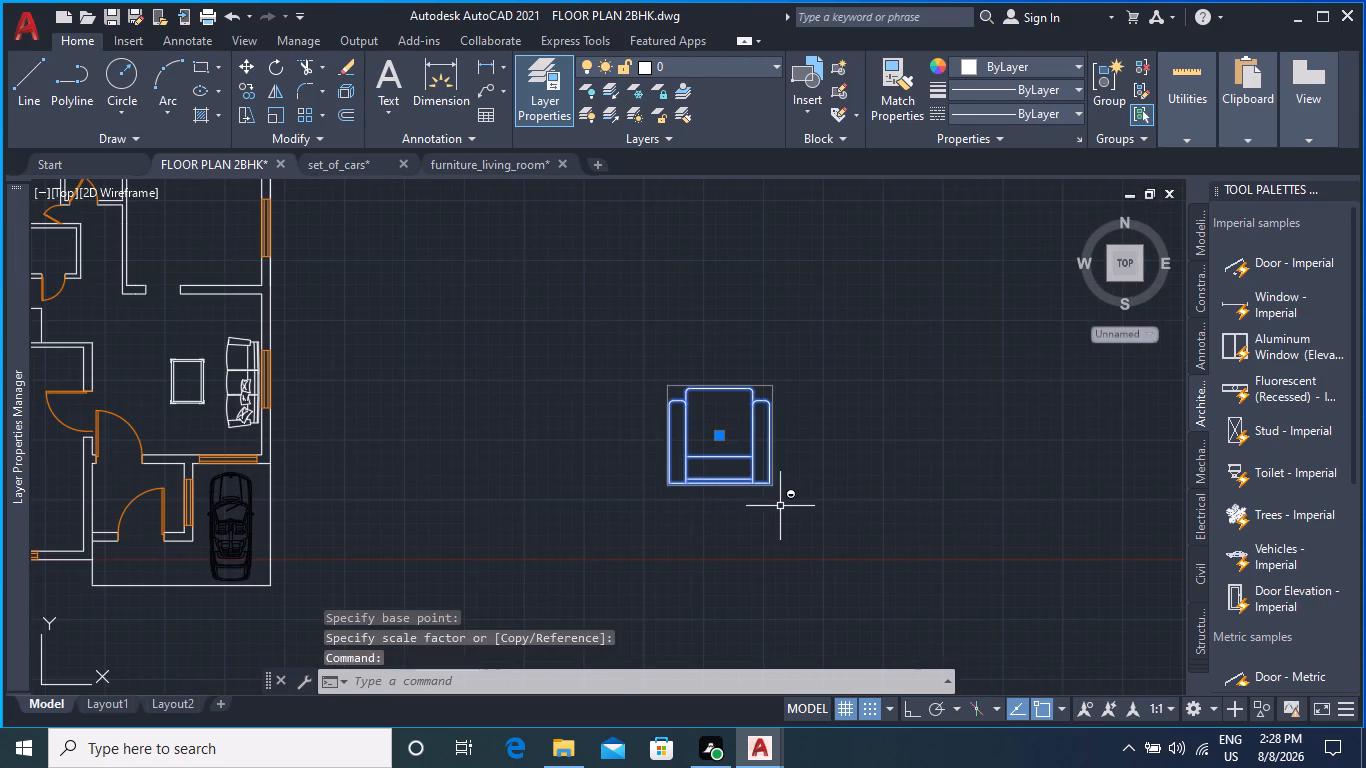
key(space)
click(772, 489)
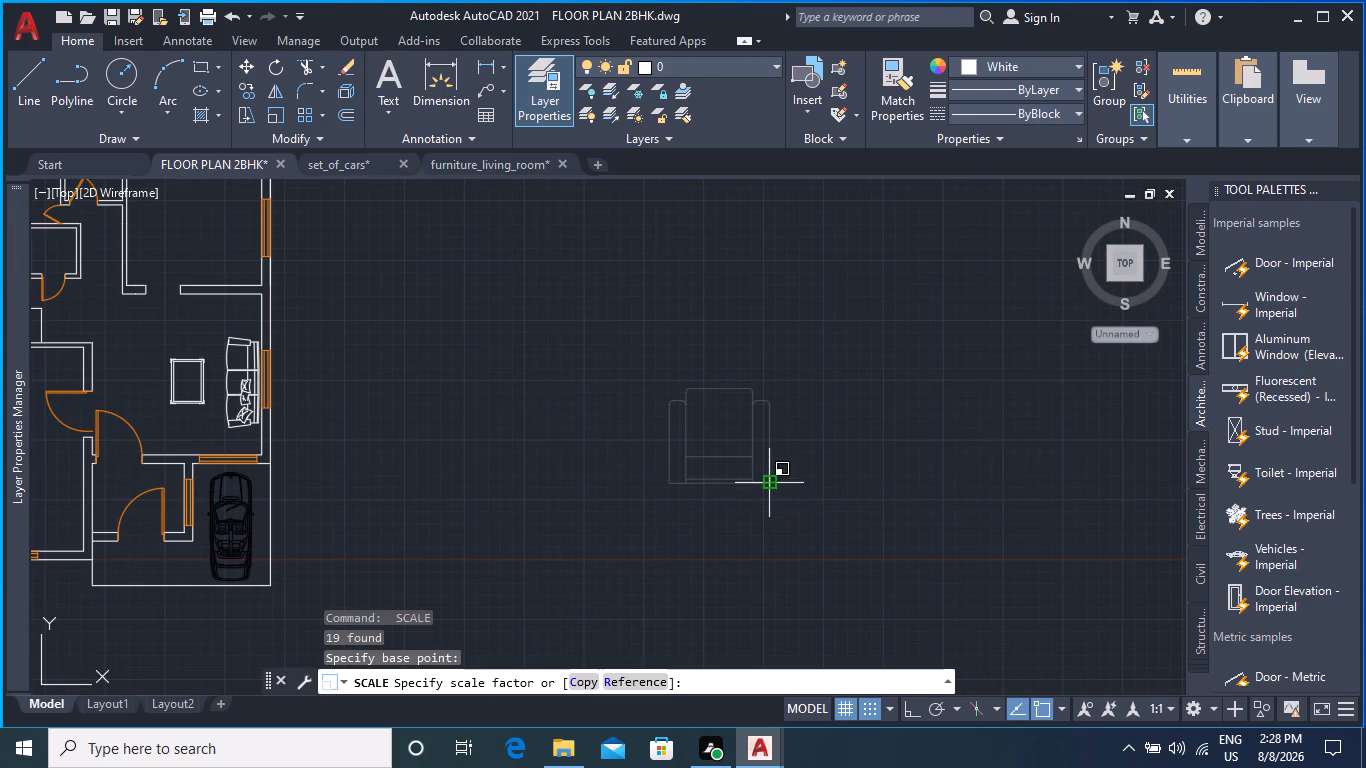
click(779, 496)
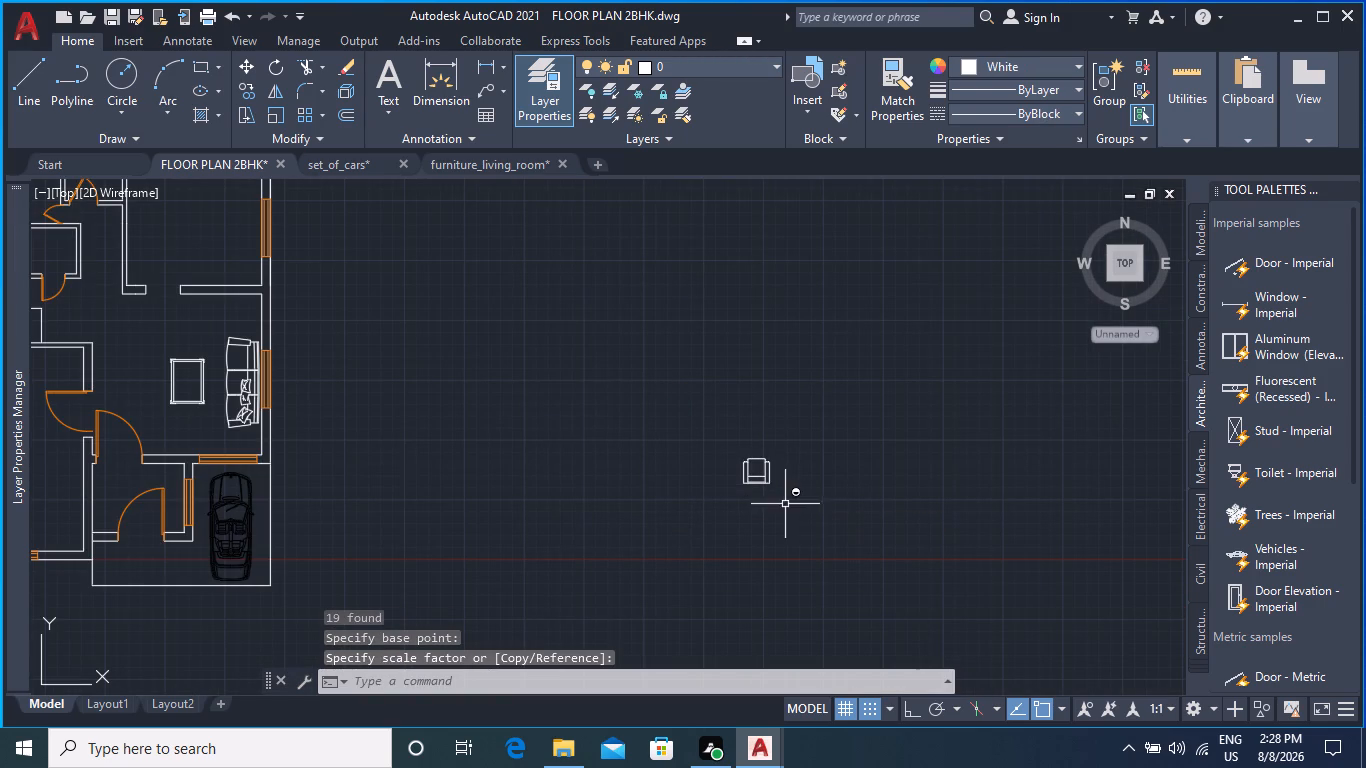
Move the armchair by its back edge's midpoint into the living room, between the coffee table and the south wall.
scroll(781, 510, up, 1)
click(793, 506)
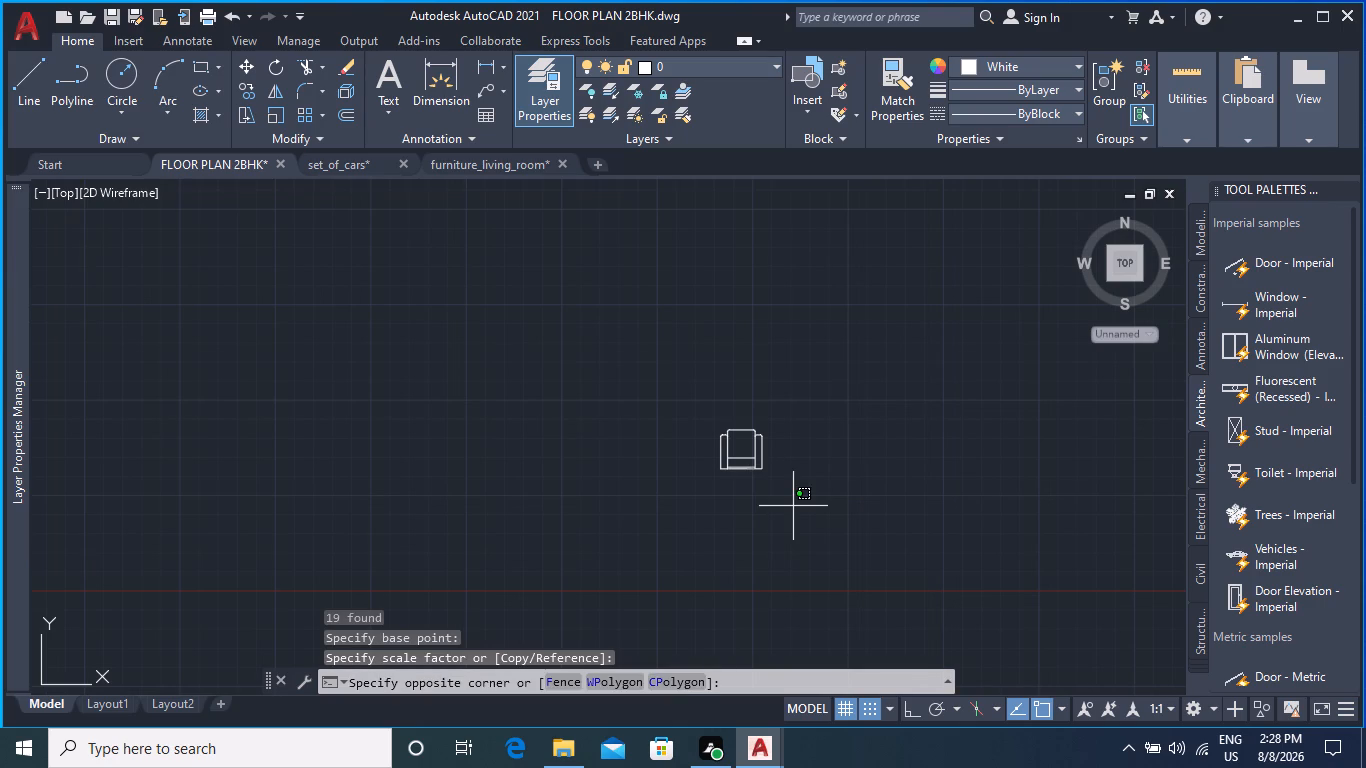
click(685, 417)
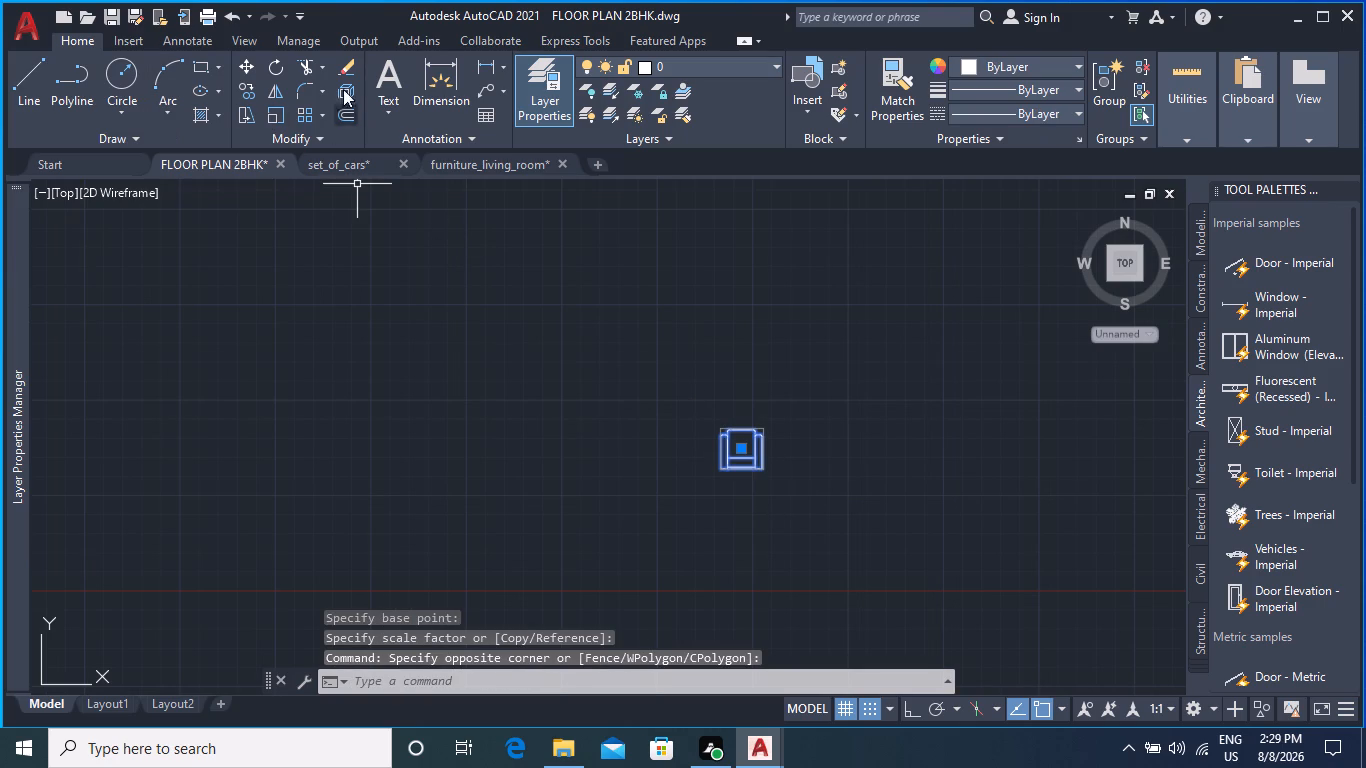
click(247, 67)
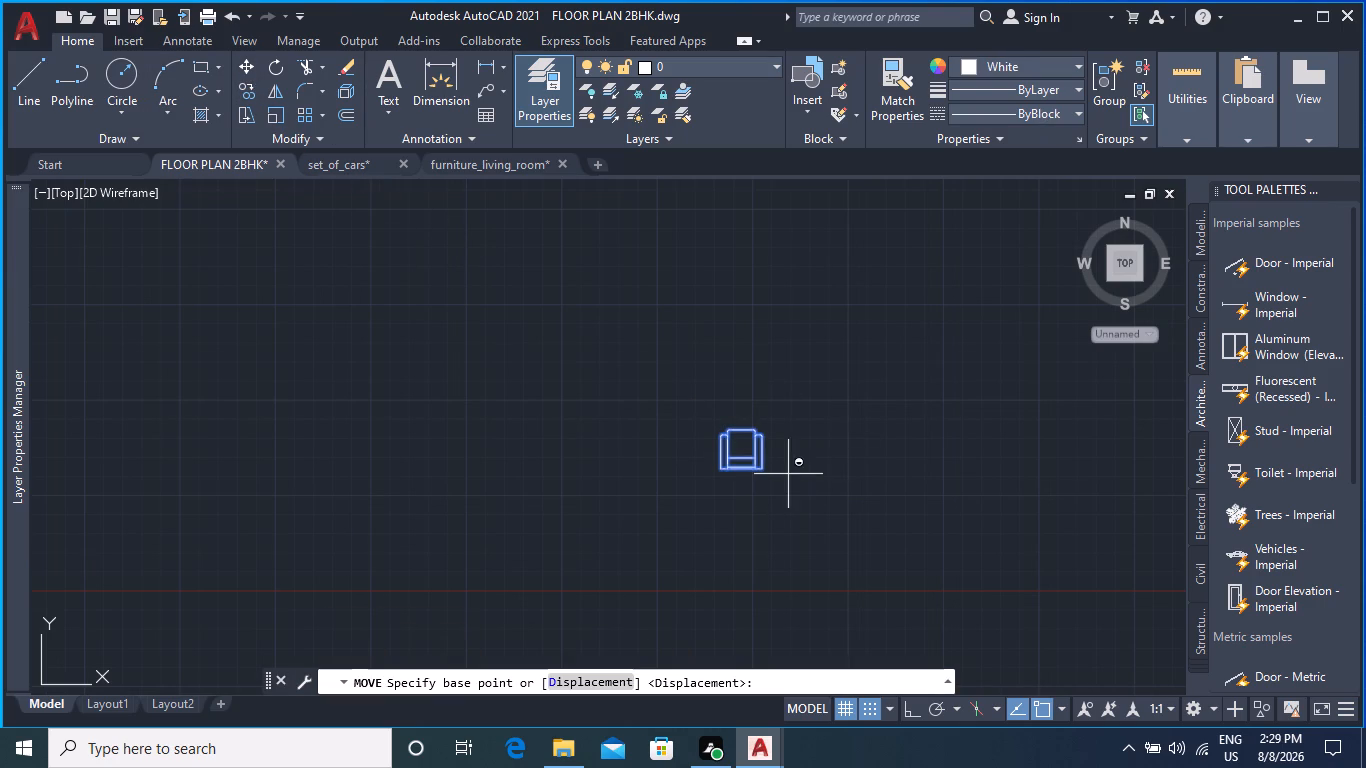
scroll(741, 480, up, 2)
click(737, 453)
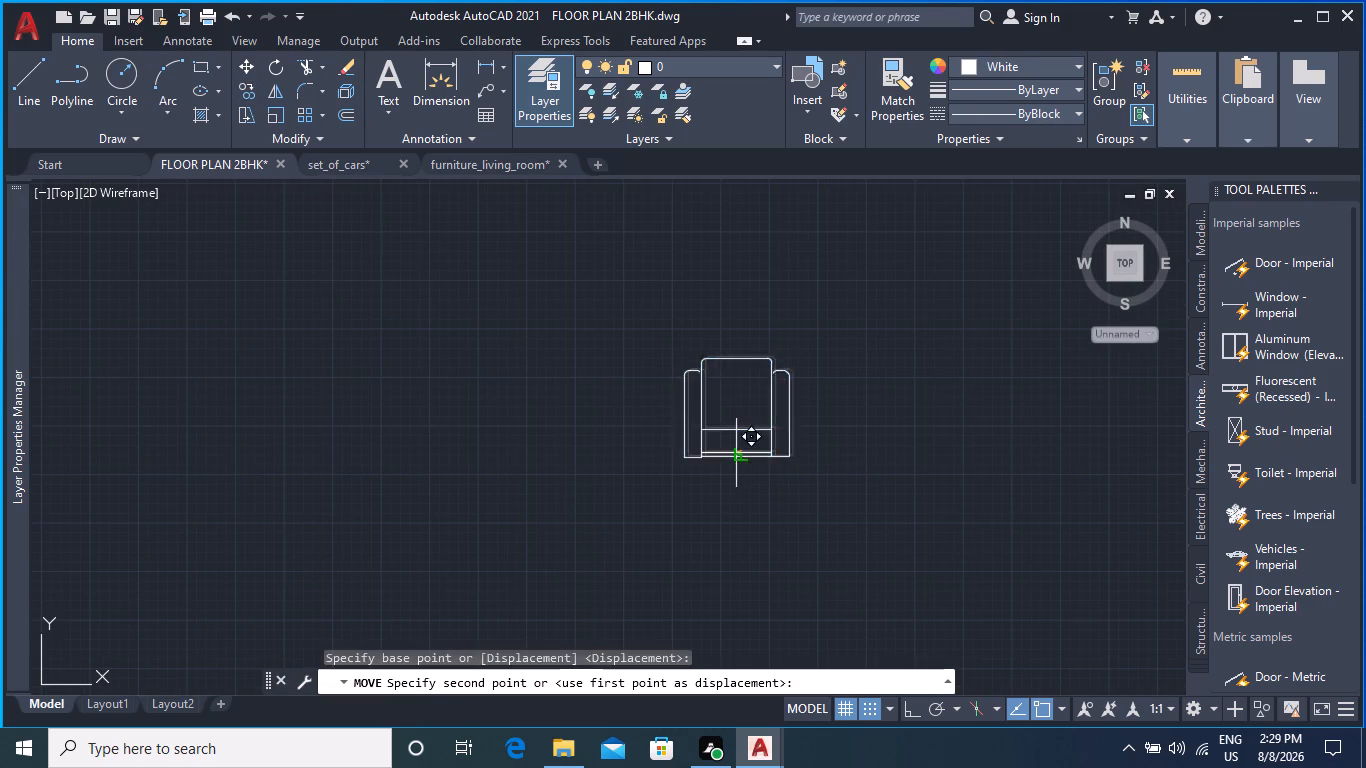
scroll(612, 450, down, 2)
middle_drag(465, 456, 863, 383)
scroll(608, 419, down, 1)
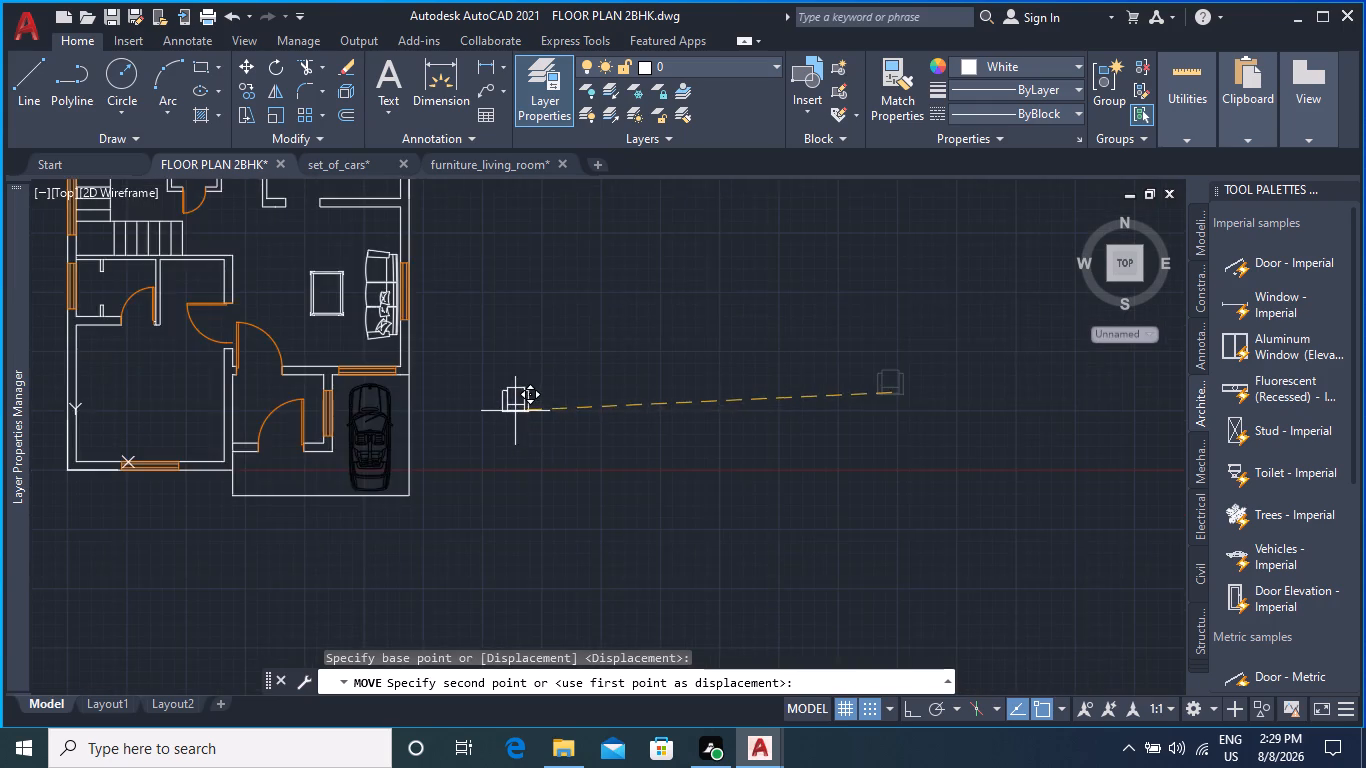
middle_drag(521, 412, 878, 450)
scroll(704, 390, up, 2)
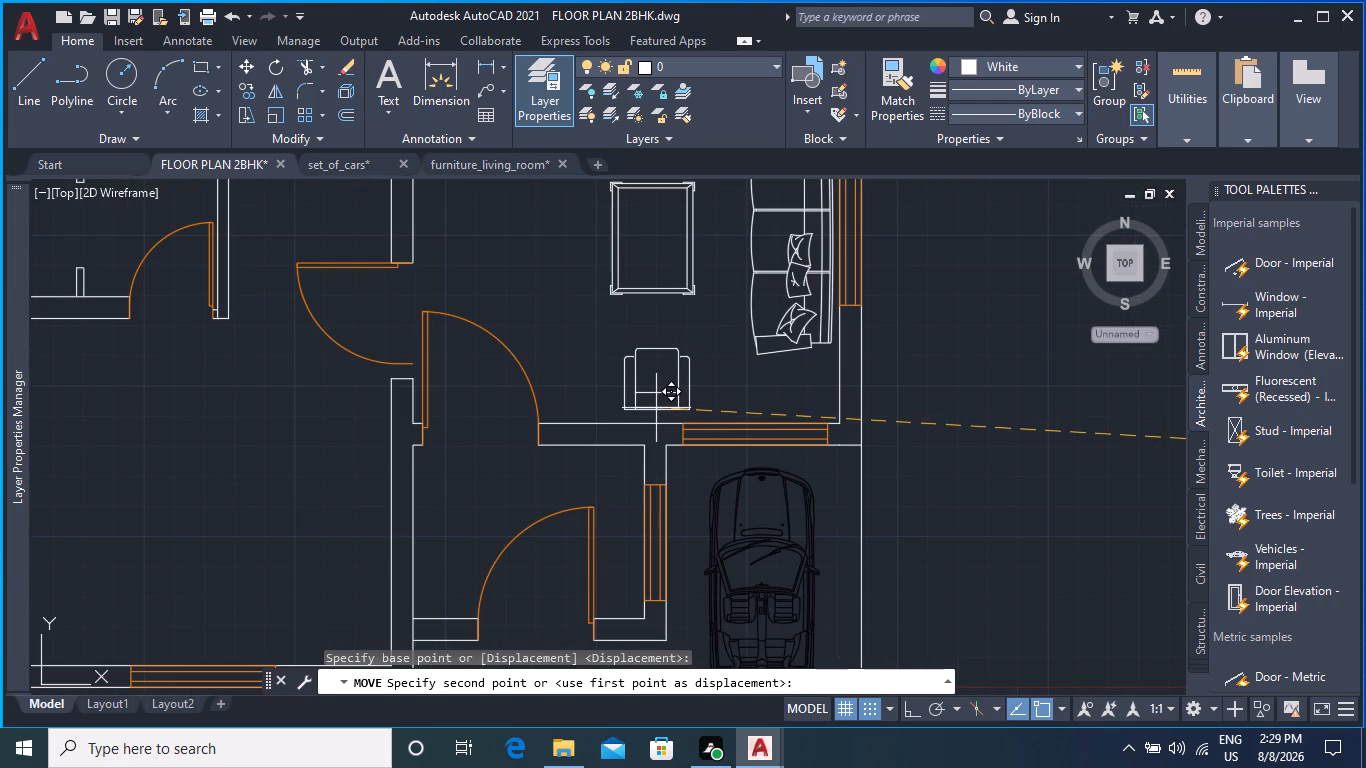
scroll(662, 404, up, 1)
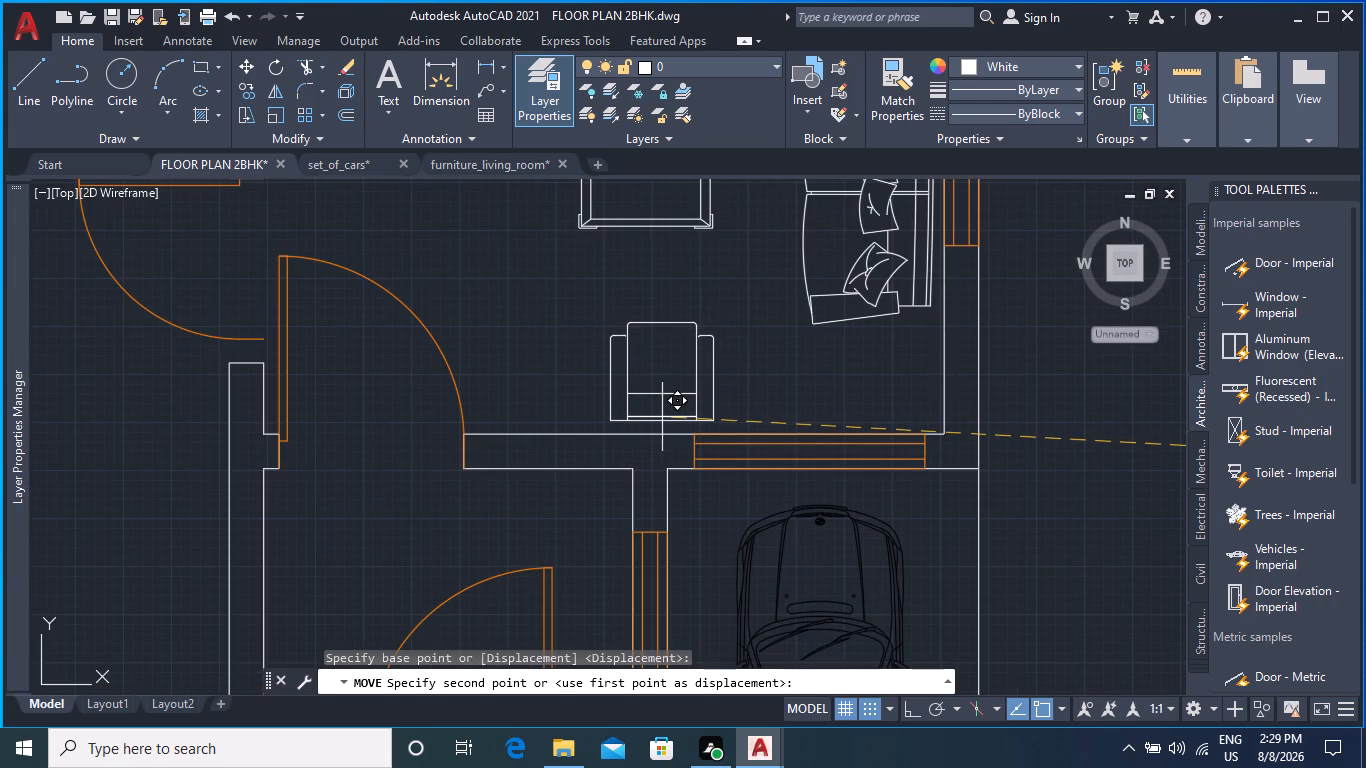
click(664, 410)
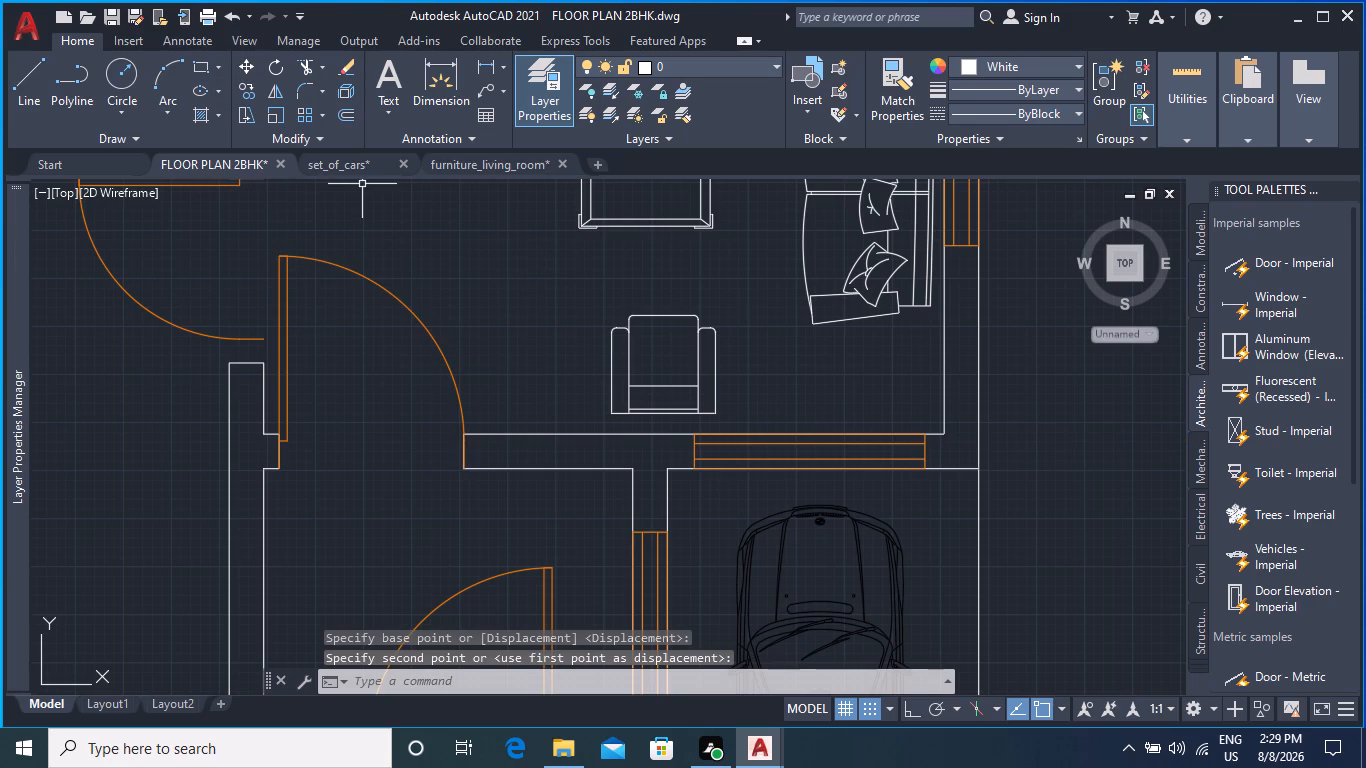
Scale the armchair up freehand to about 1.3 times its size, based at its southeast corner.
key(space)
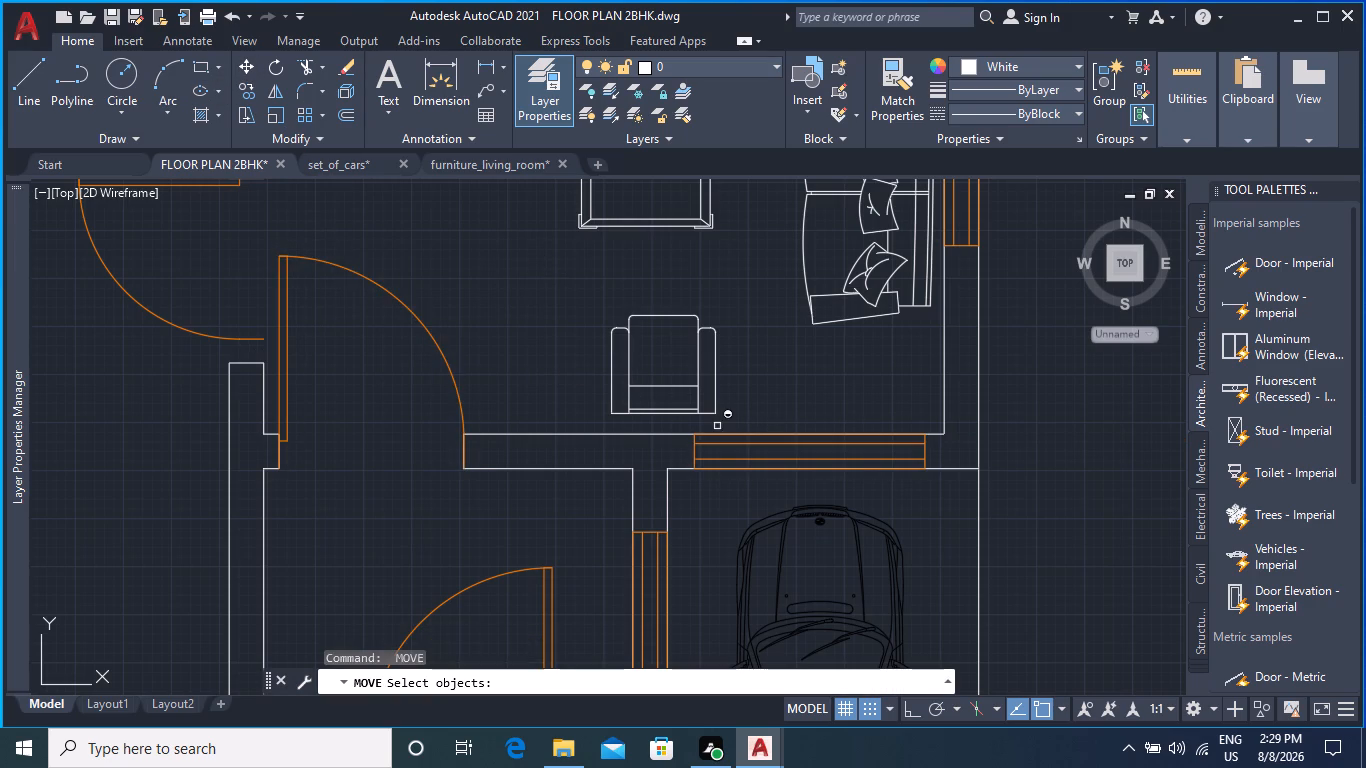
key(space)
click(635, 389)
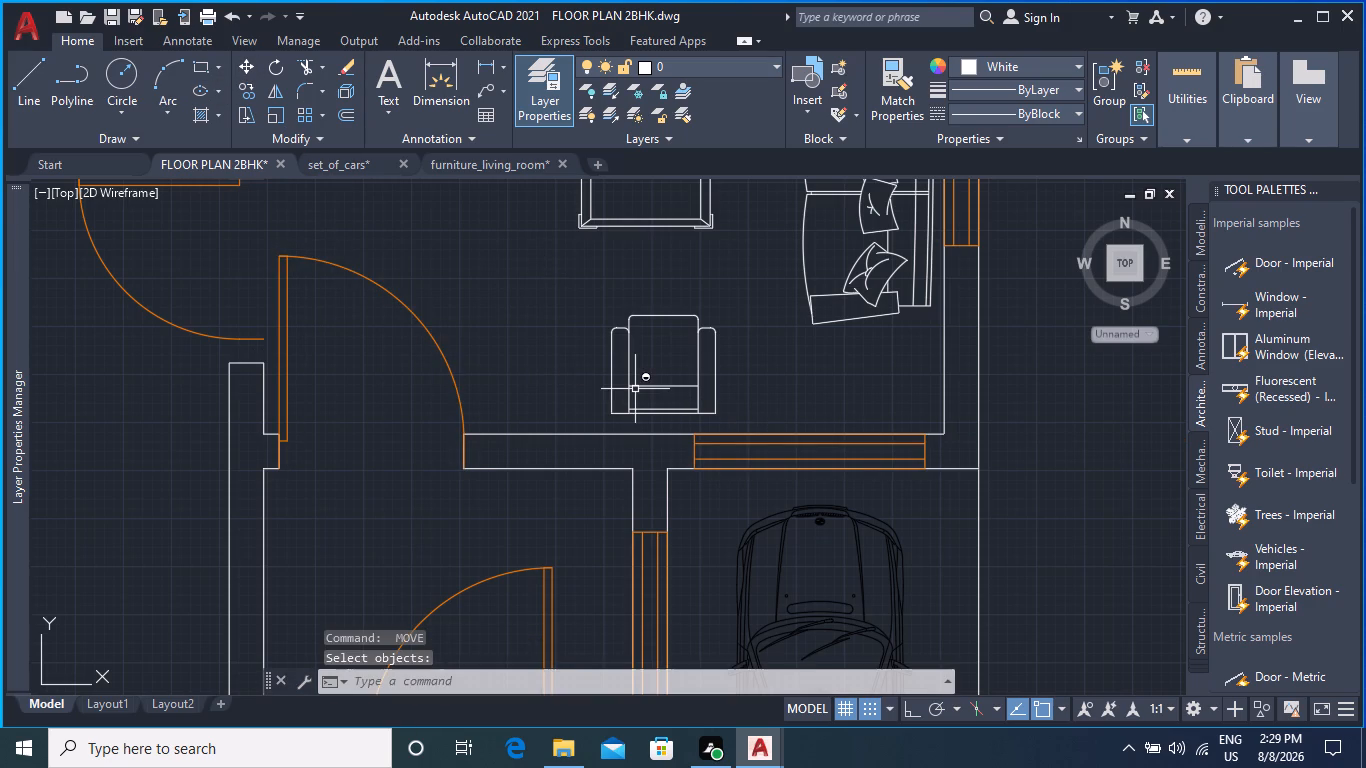
click(660, 387)
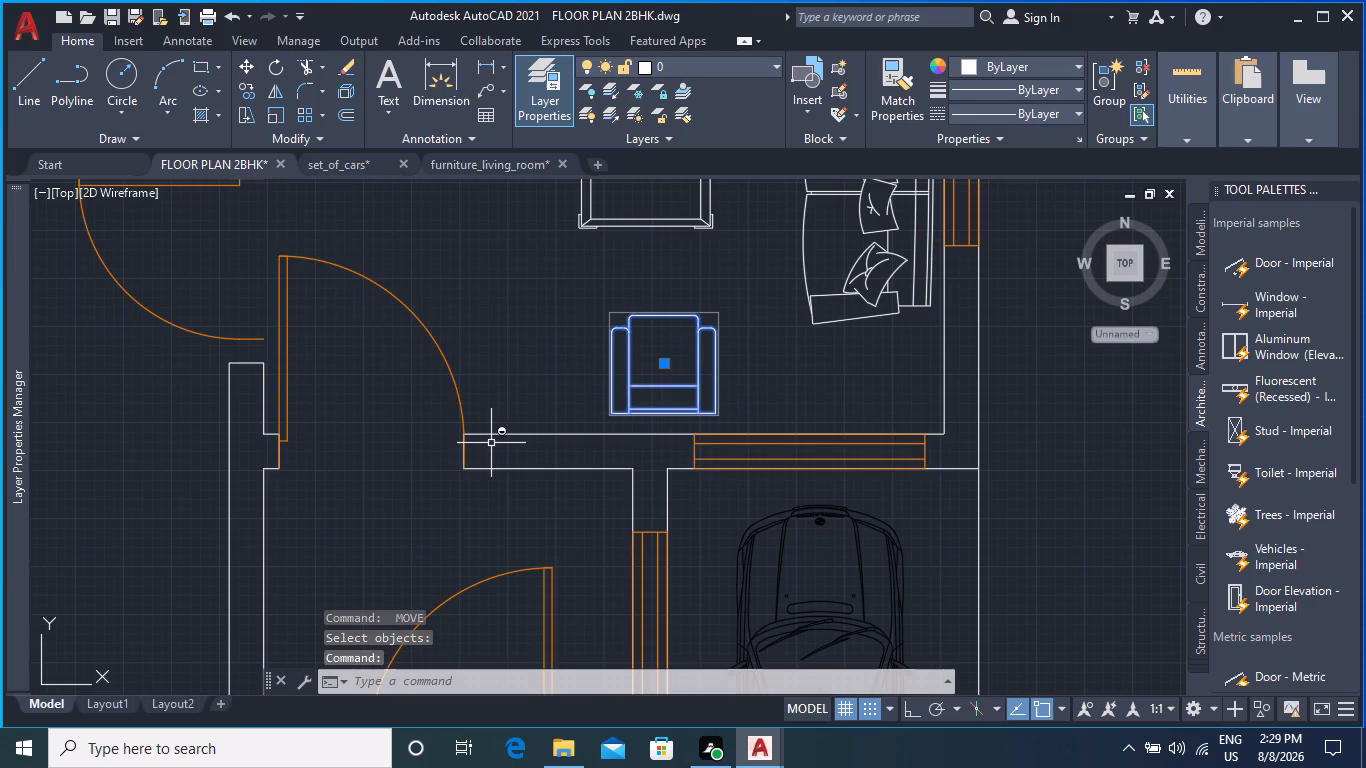
text(SC)
key(a)
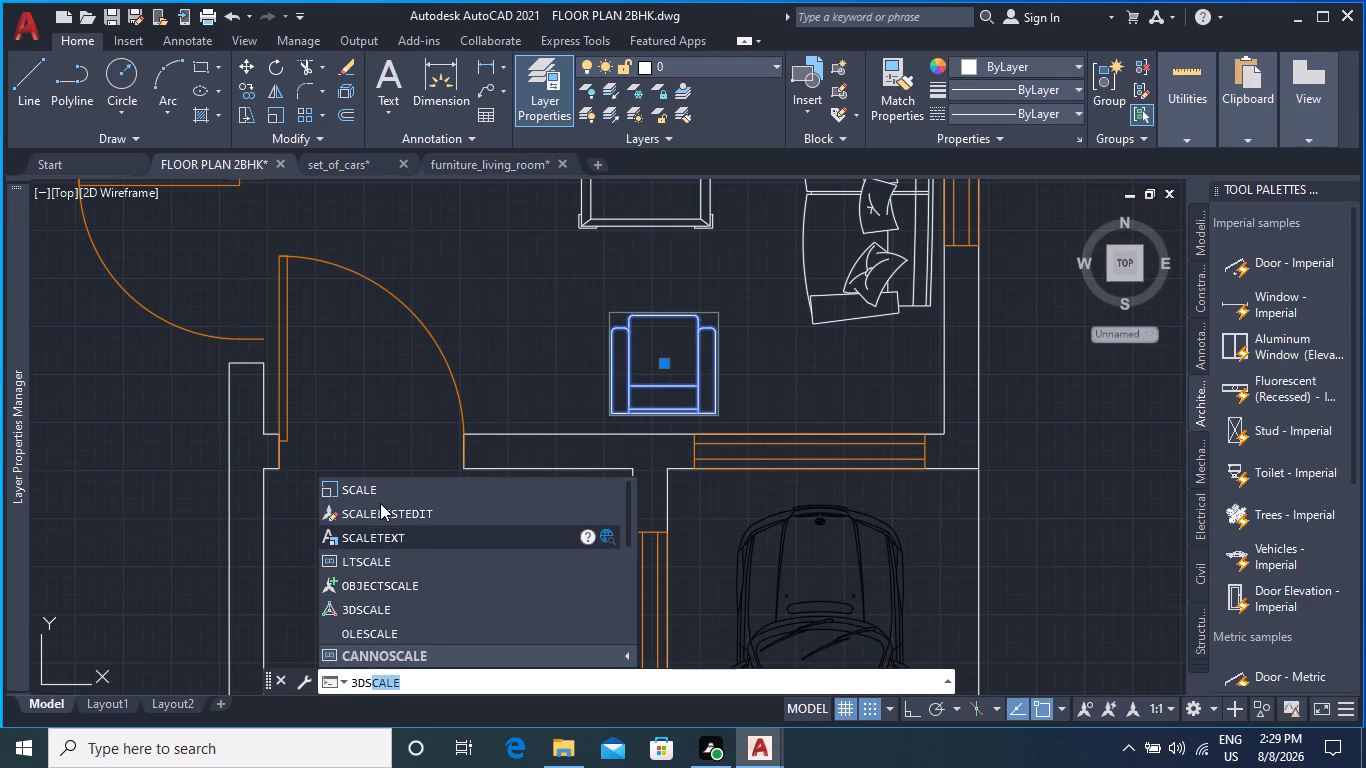
click(377, 478)
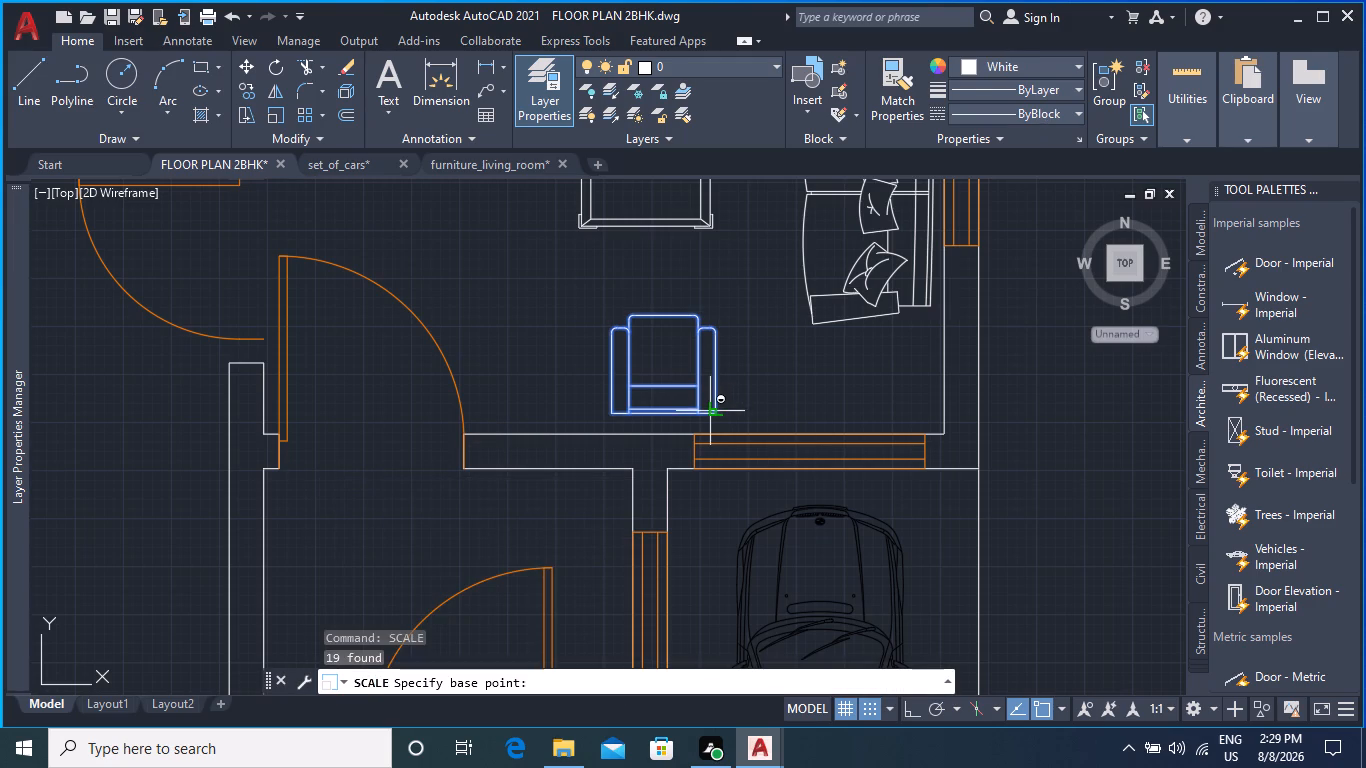
click(719, 413)
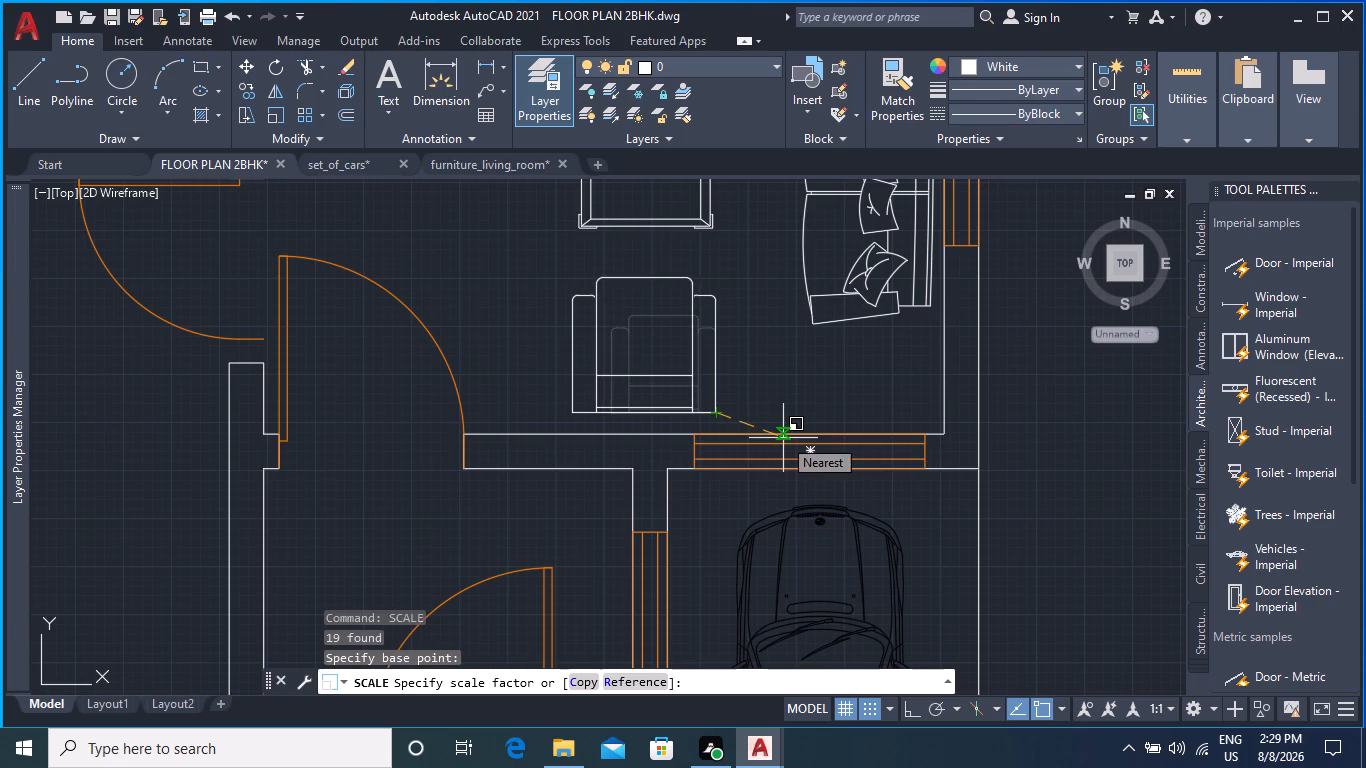
click(779, 437)
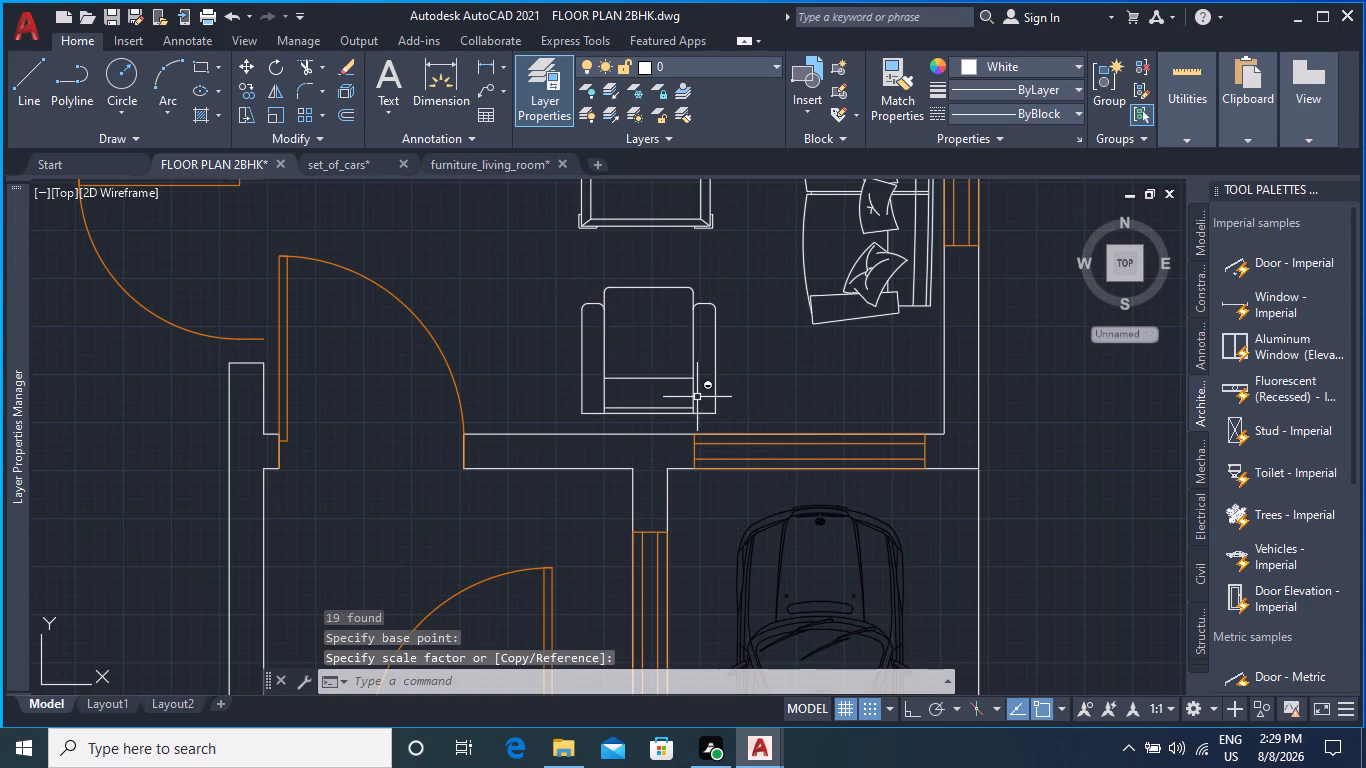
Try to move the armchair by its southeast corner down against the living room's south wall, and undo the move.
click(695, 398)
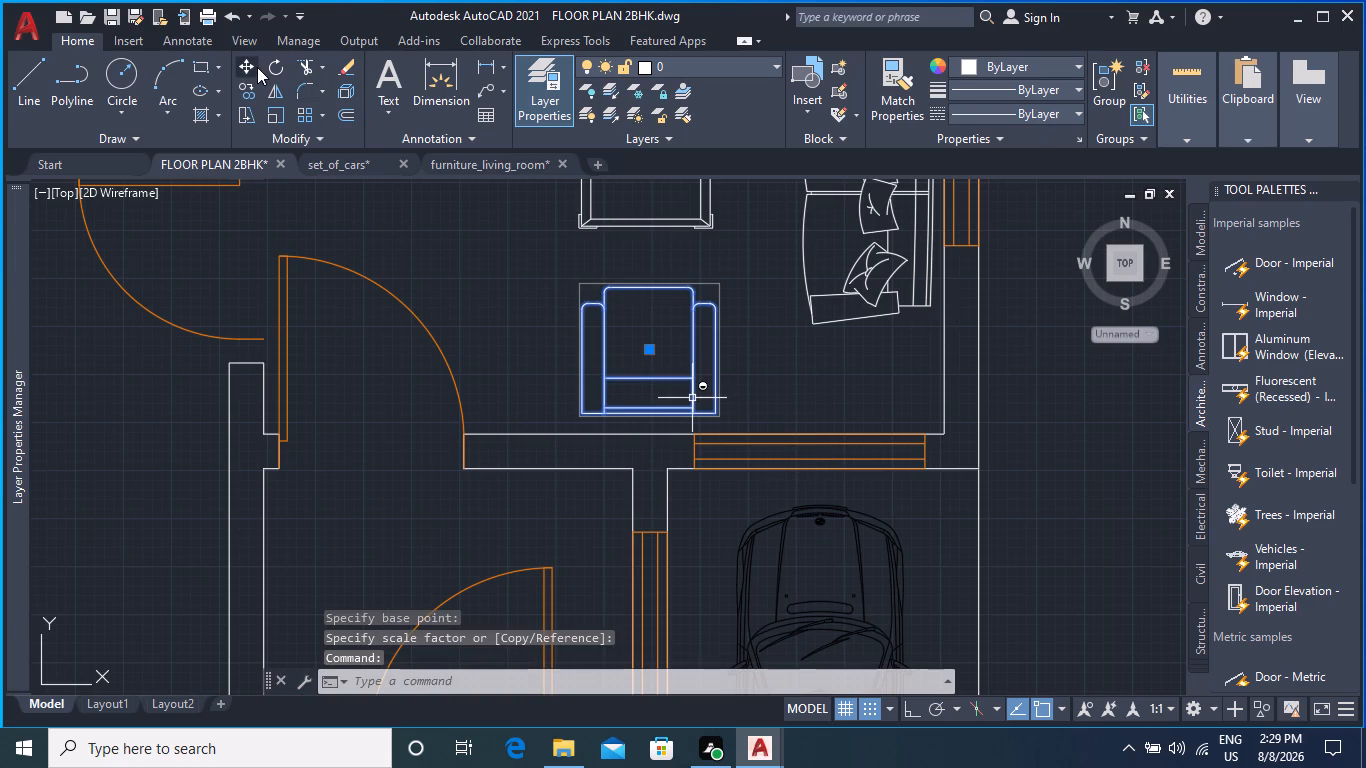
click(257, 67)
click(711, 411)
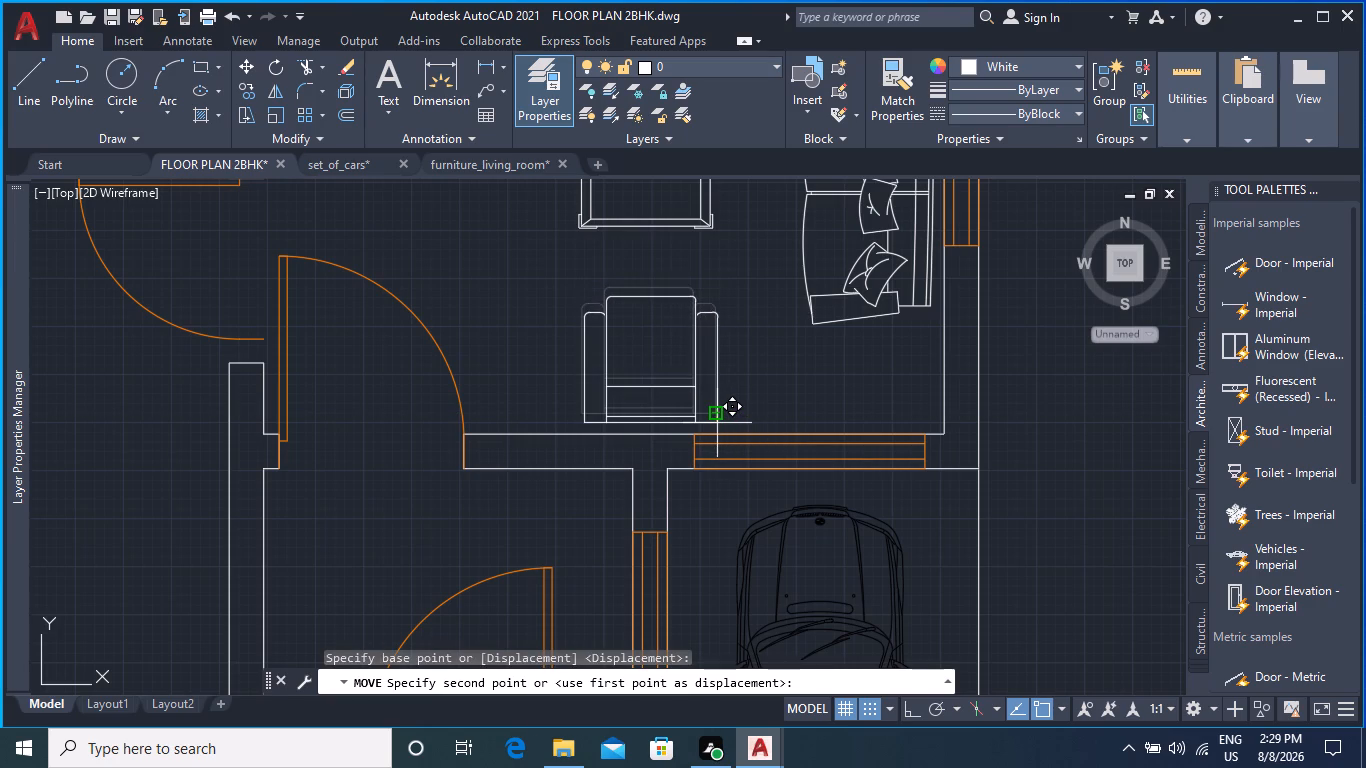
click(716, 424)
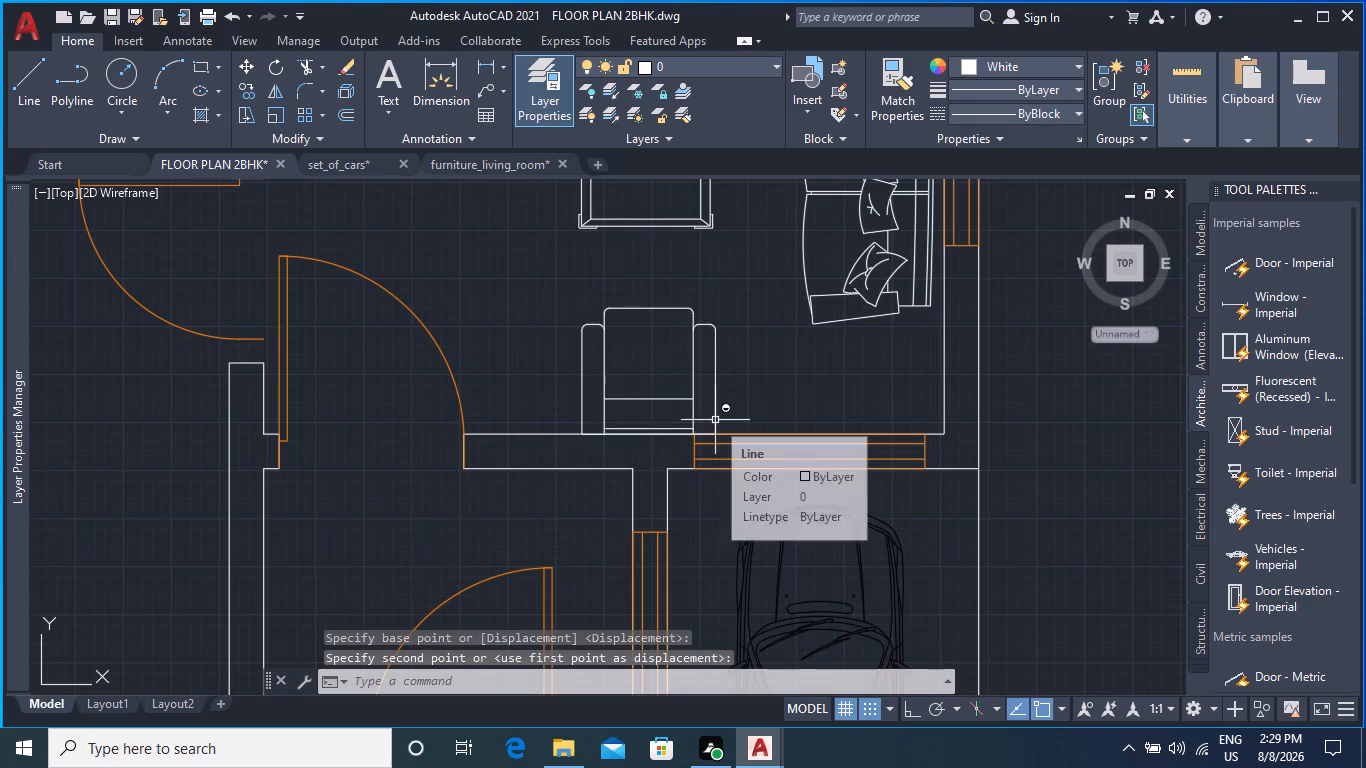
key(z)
Move the armchair by its southeast corner straight south so its back edge meets the living room's south wall line.
click(717, 411)
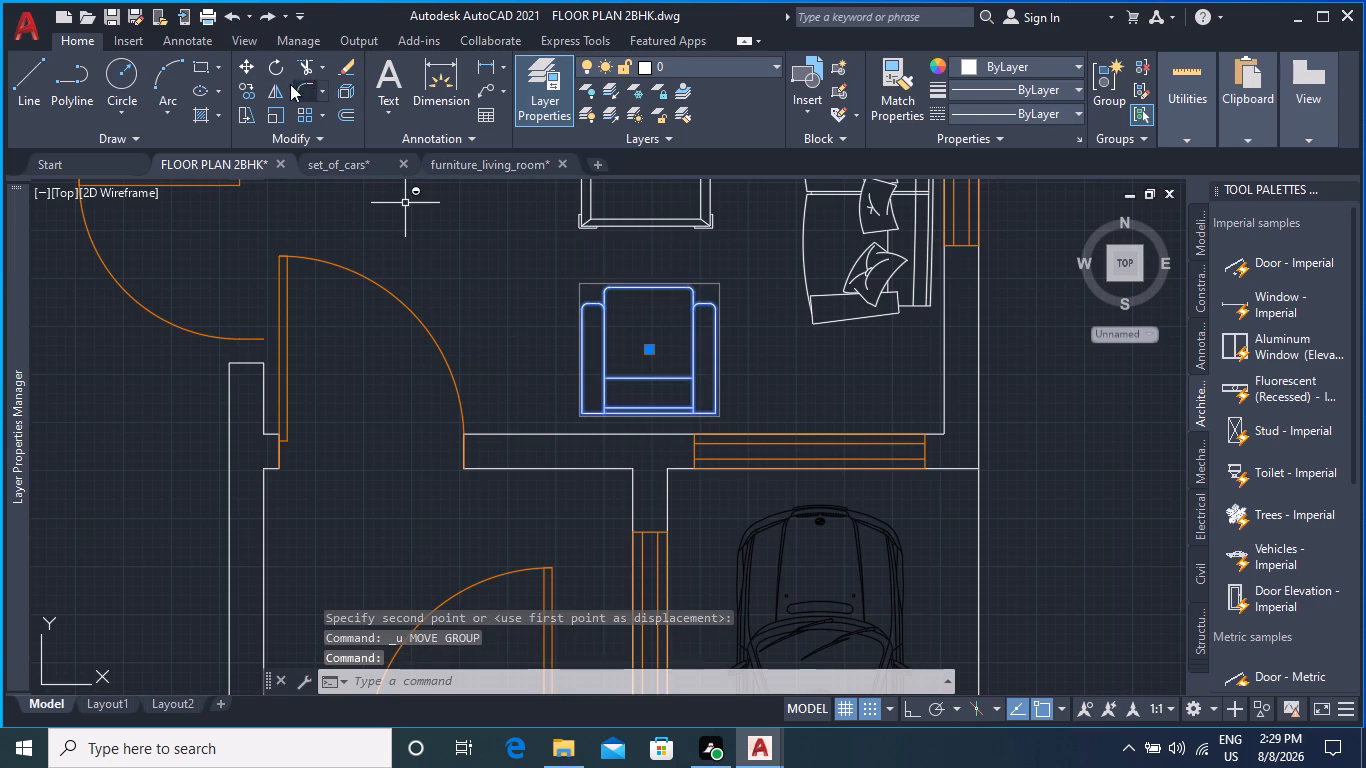
click(244, 61)
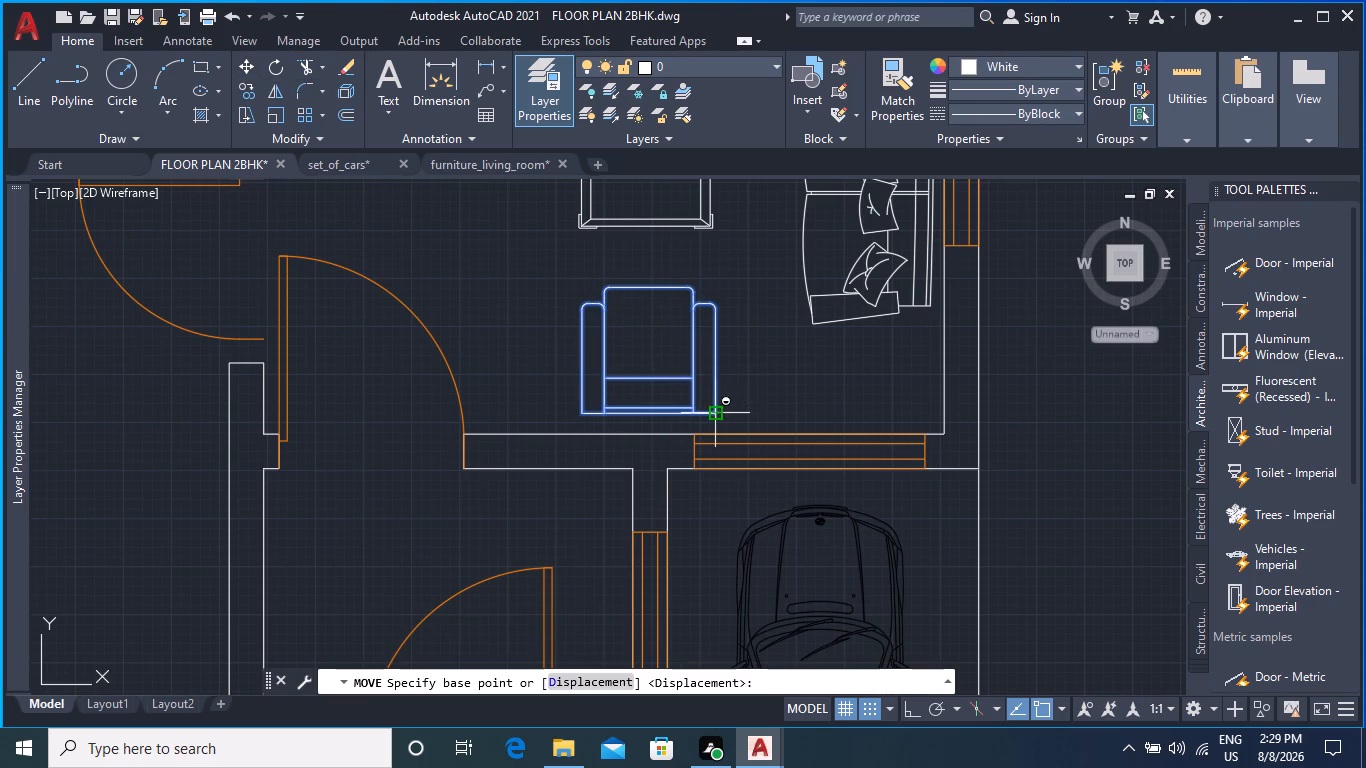
click(713, 414)
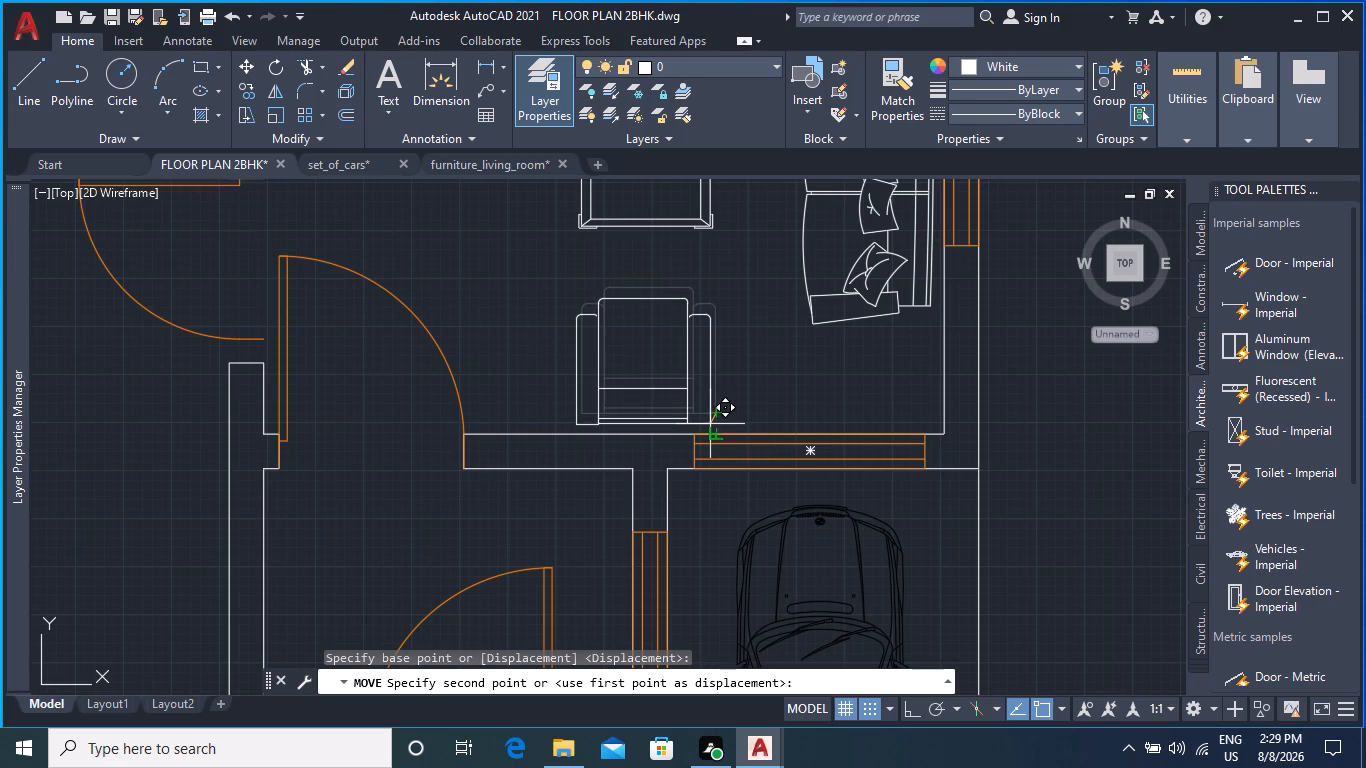
click(709, 425)
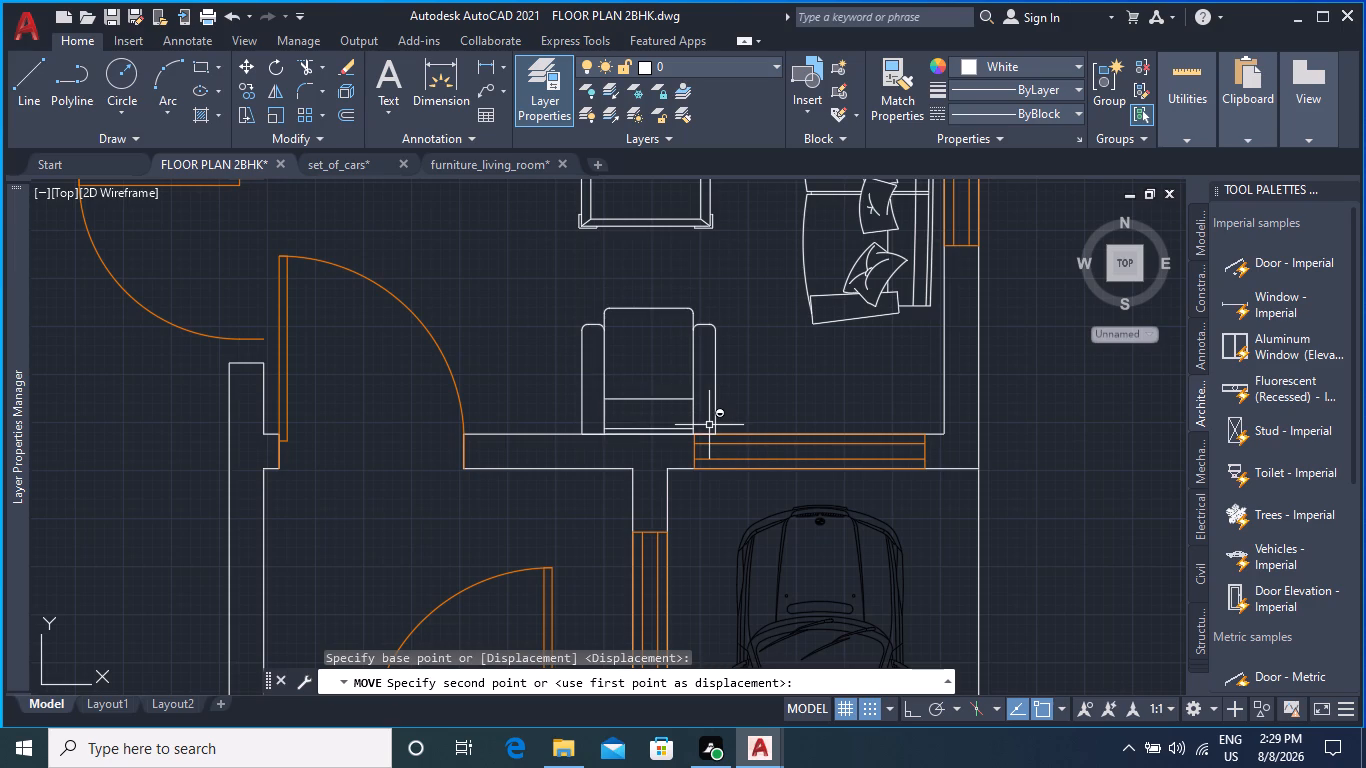
Move the armchair by its southeast corner slightly north to leave a small gap between its back and the south wall.
scroll(731, 420, up, 5)
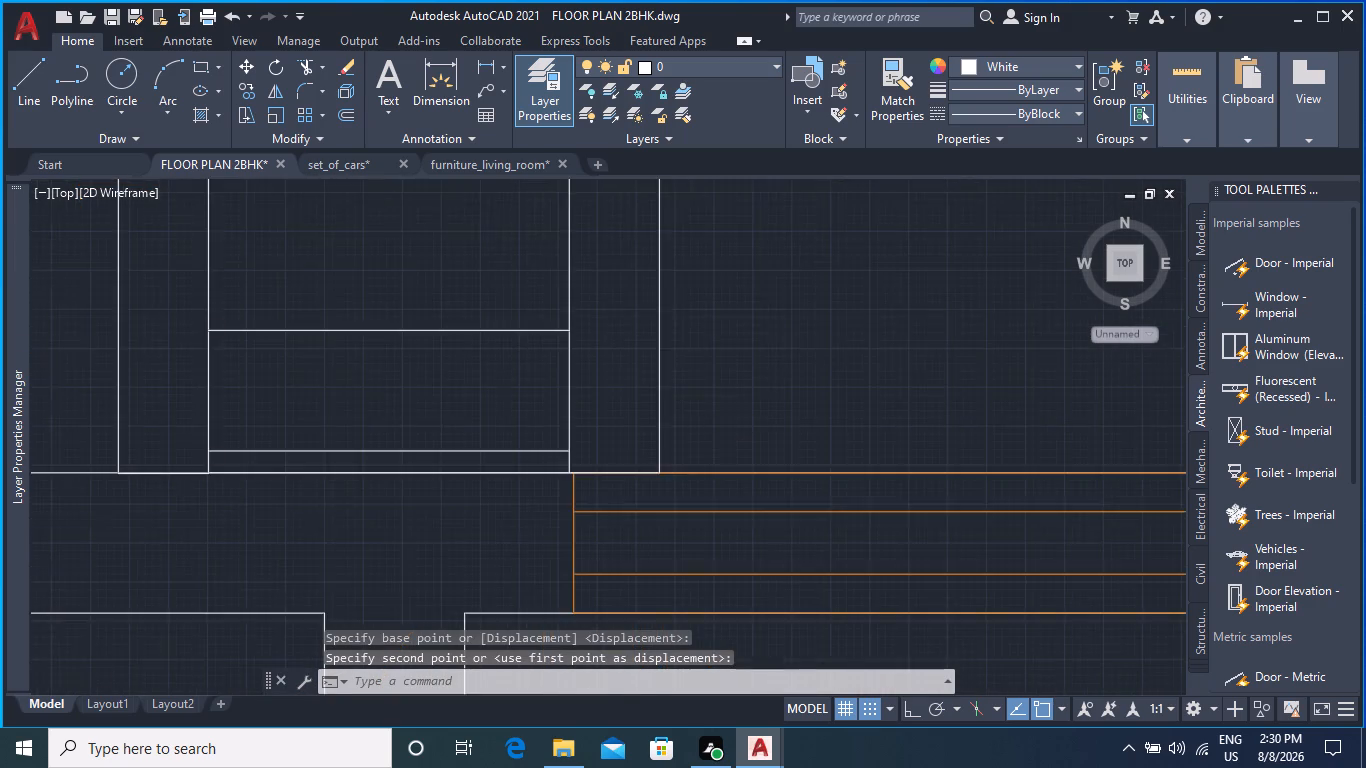
scroll(726, 421, up, 1)
scroll(657, 508, down, 2)
middle_drag(647, 520, 652, 510)
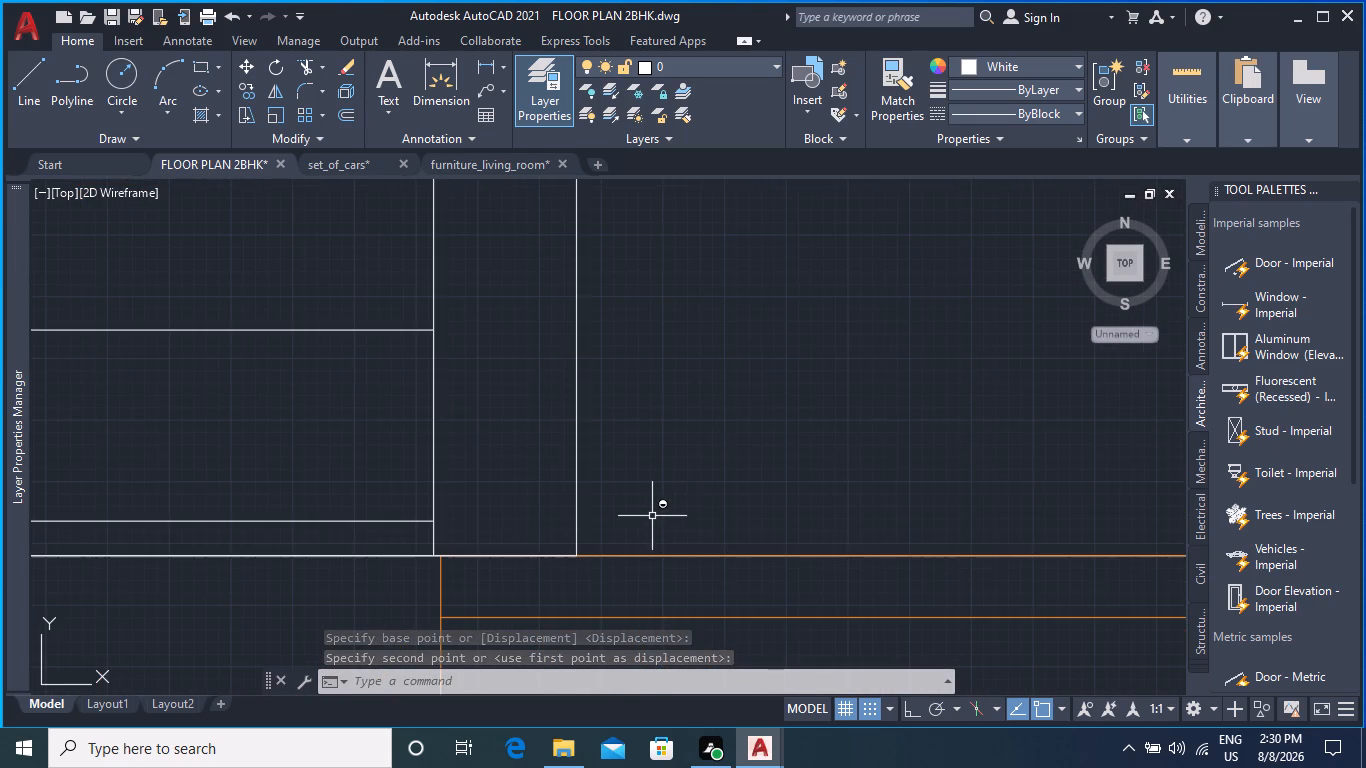
middle_drag(652, 510, 783, 353)
scroll(773, 370, down, 2)
middle_drag(766, 329, 766, 472)
click(750, 441)
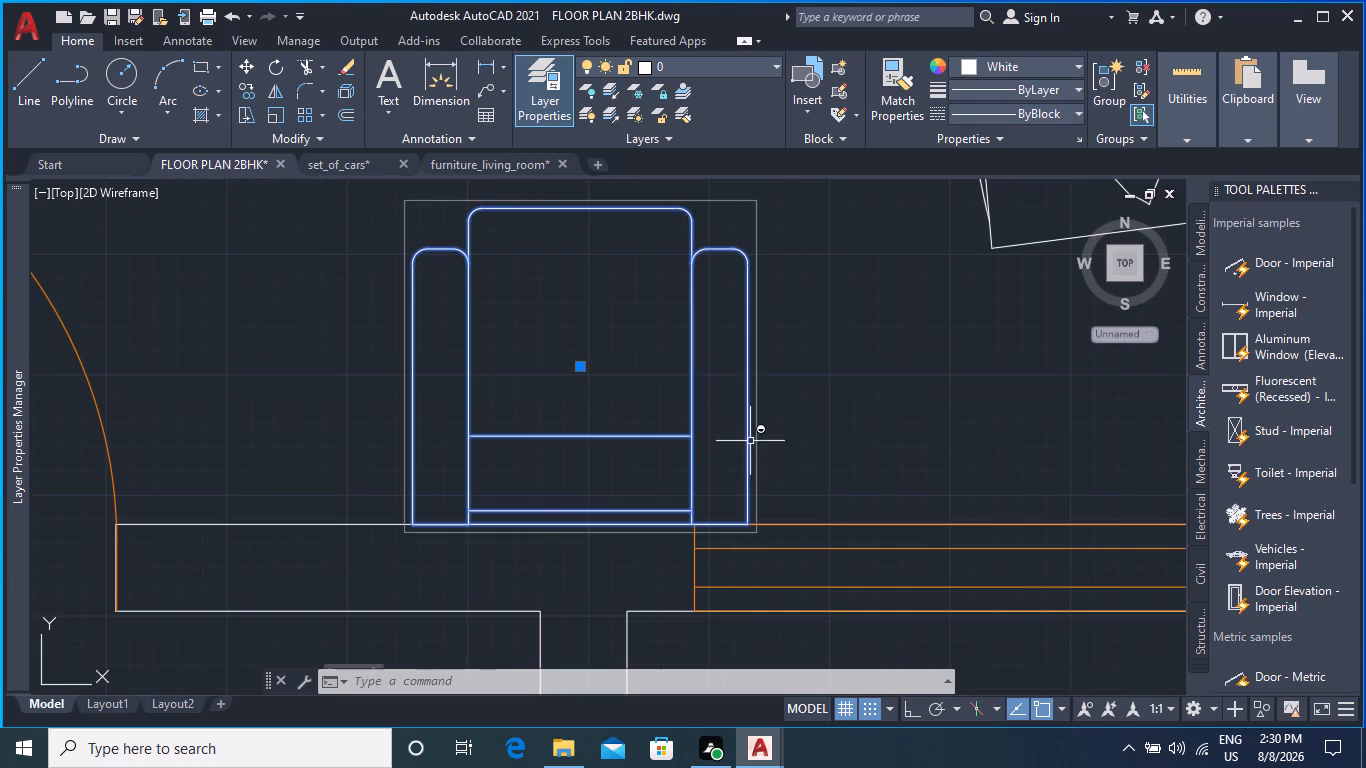
key(space)
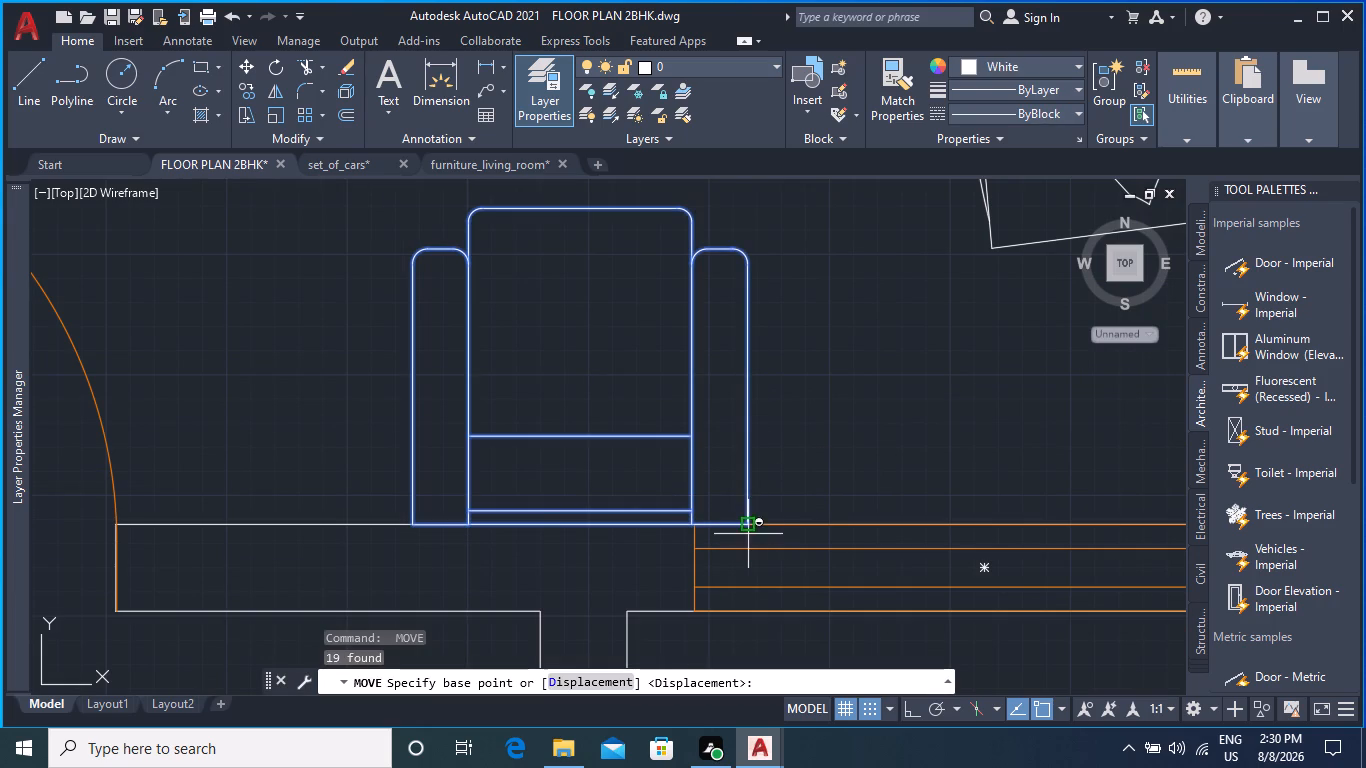
click(746, 523)
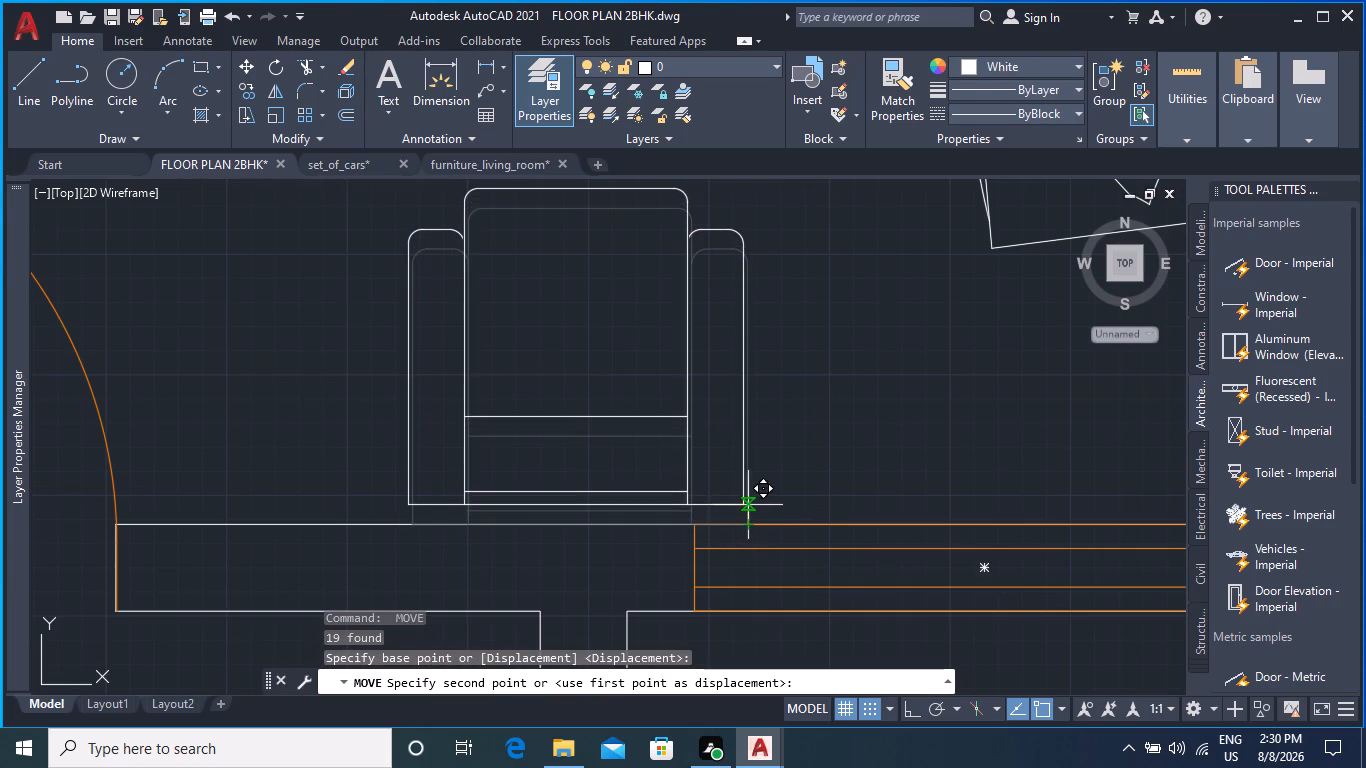
click(747, 490)
scroll(814, 497, down, 1)
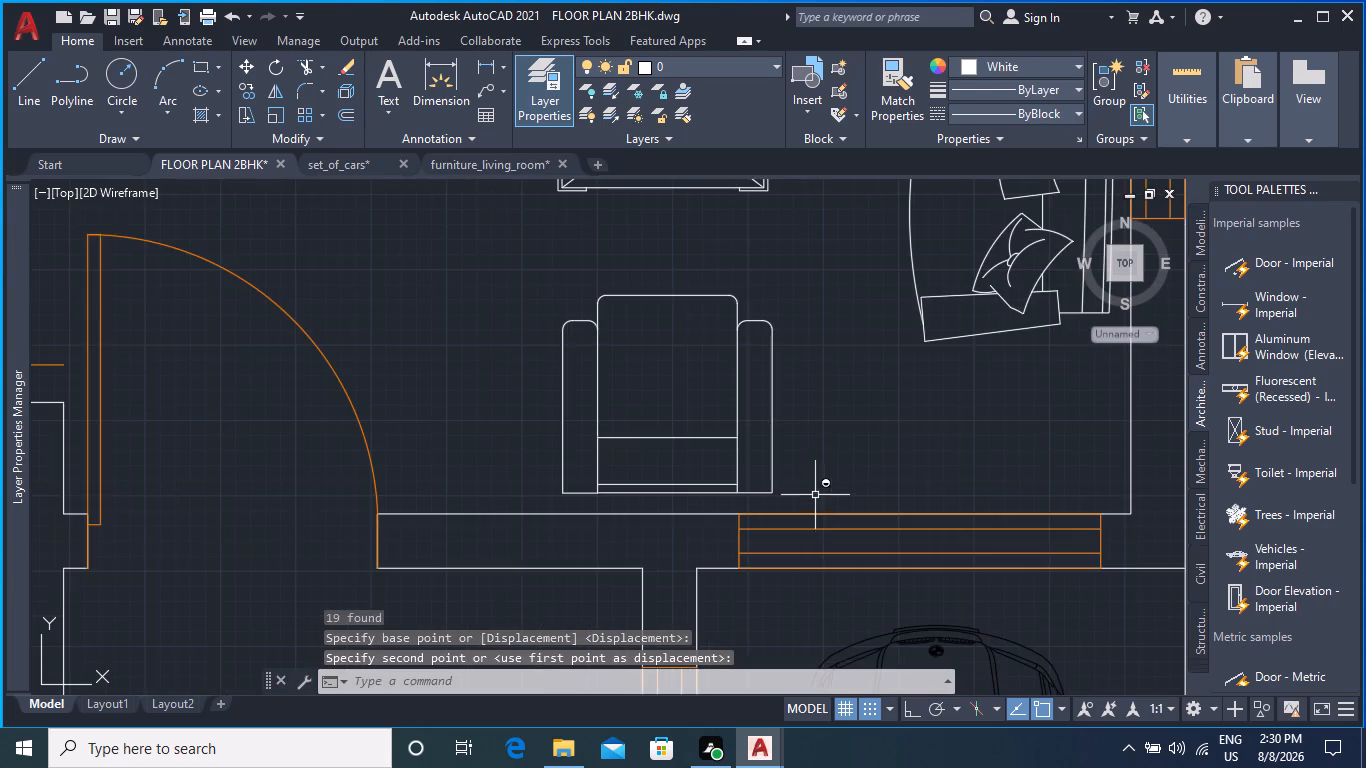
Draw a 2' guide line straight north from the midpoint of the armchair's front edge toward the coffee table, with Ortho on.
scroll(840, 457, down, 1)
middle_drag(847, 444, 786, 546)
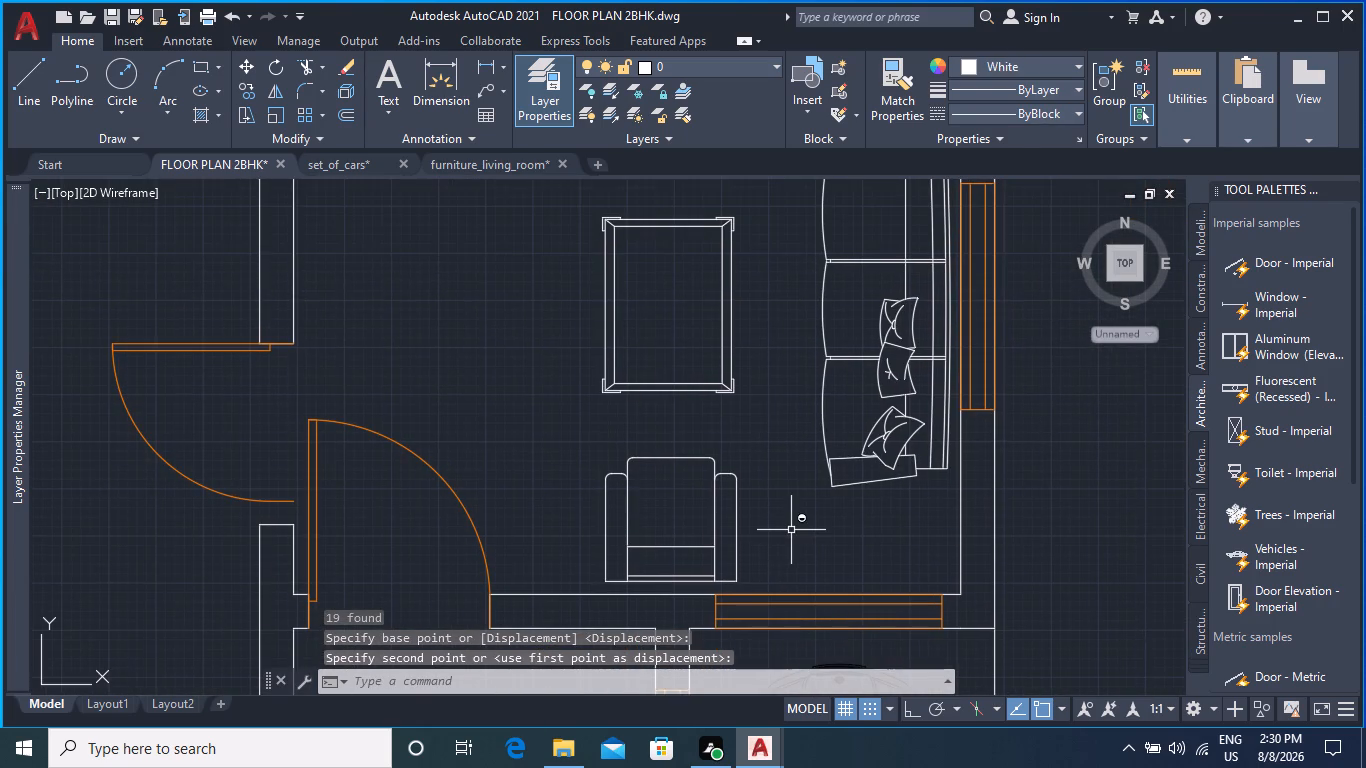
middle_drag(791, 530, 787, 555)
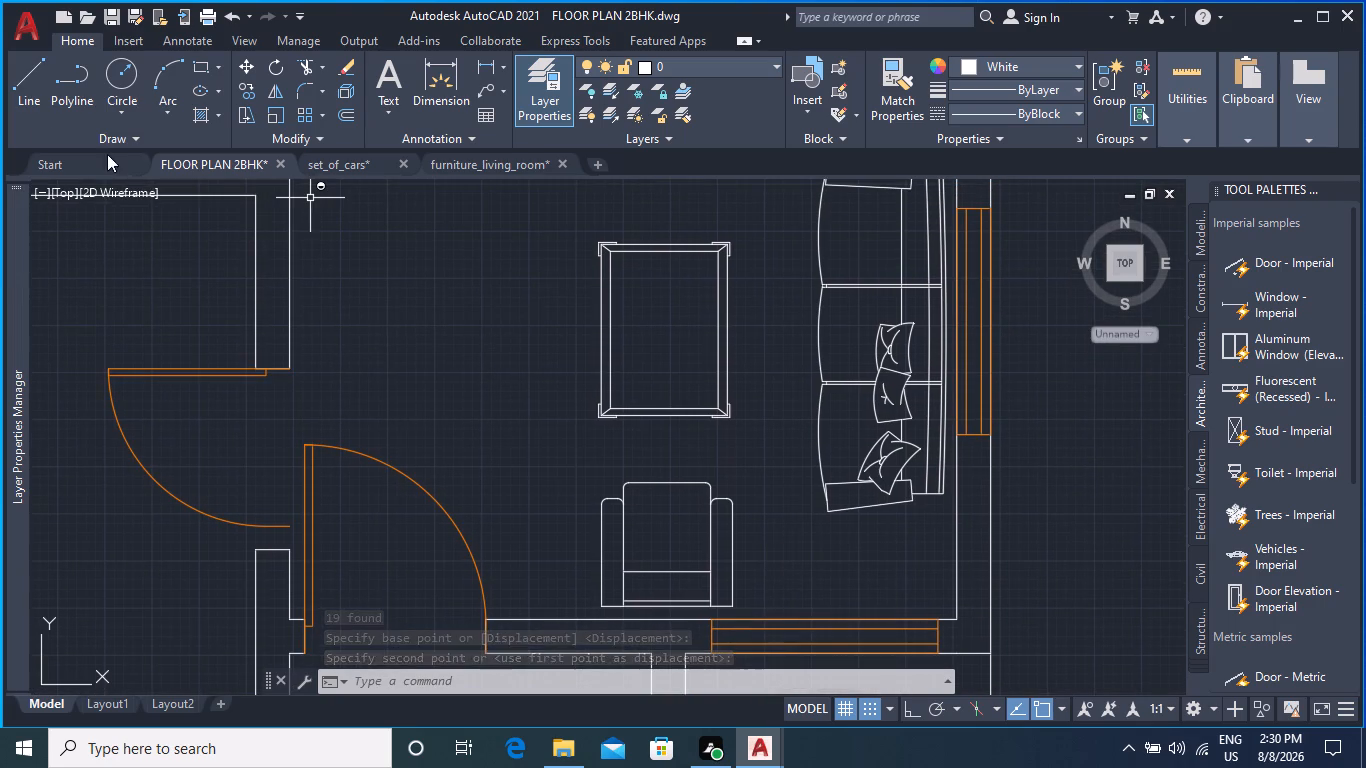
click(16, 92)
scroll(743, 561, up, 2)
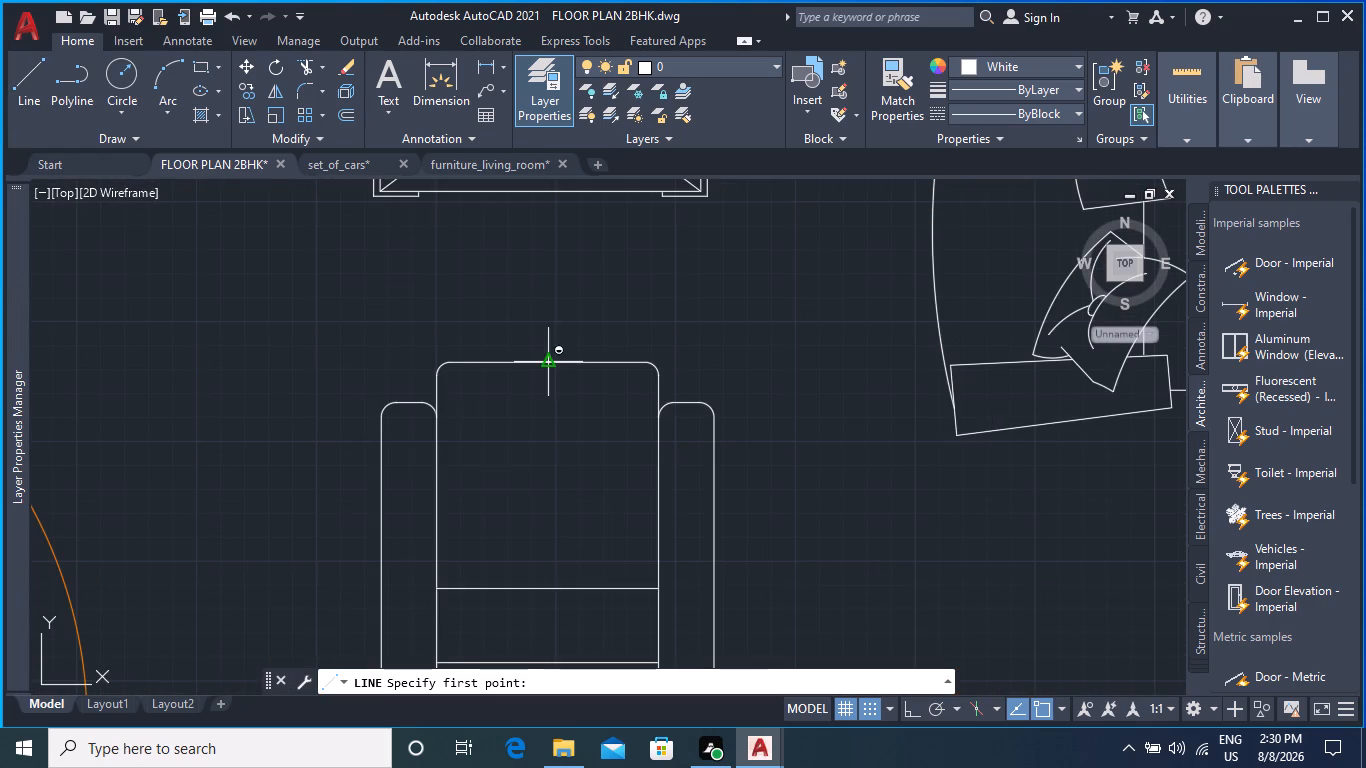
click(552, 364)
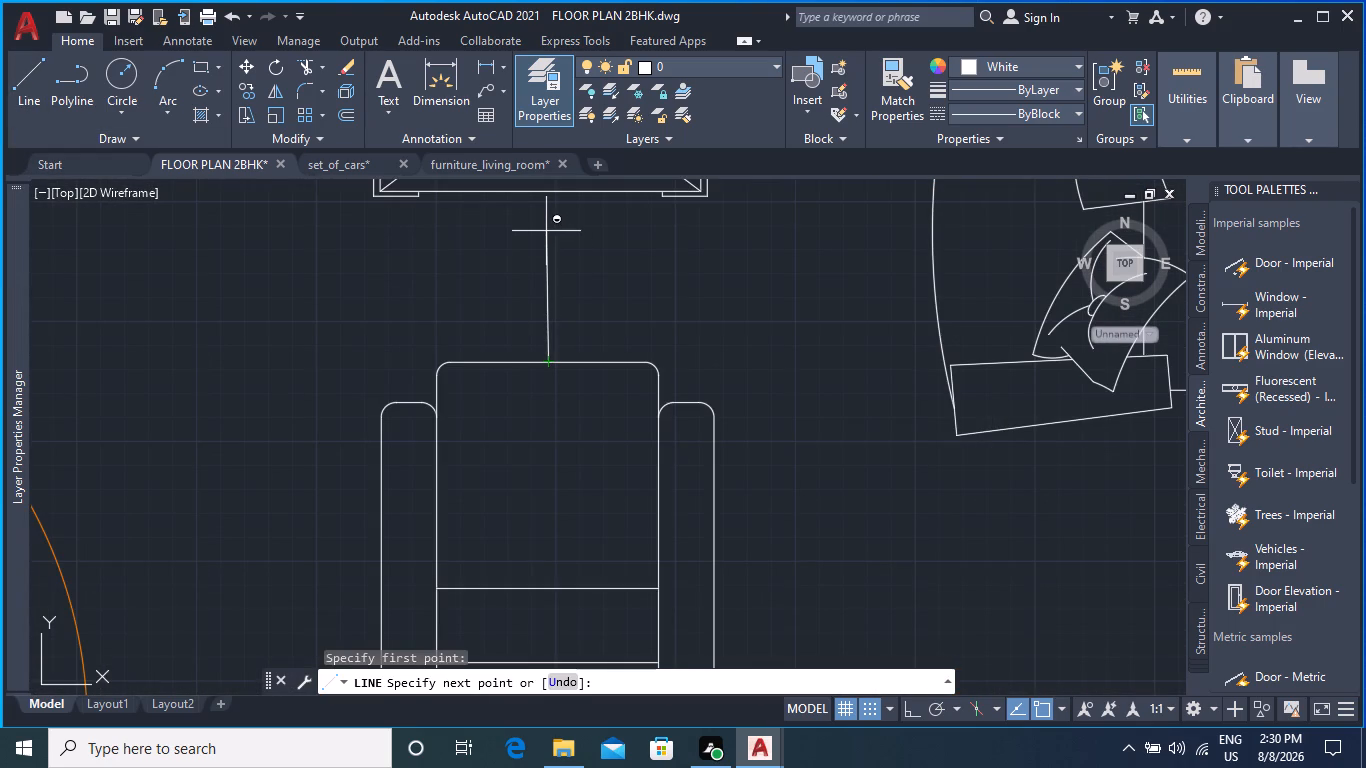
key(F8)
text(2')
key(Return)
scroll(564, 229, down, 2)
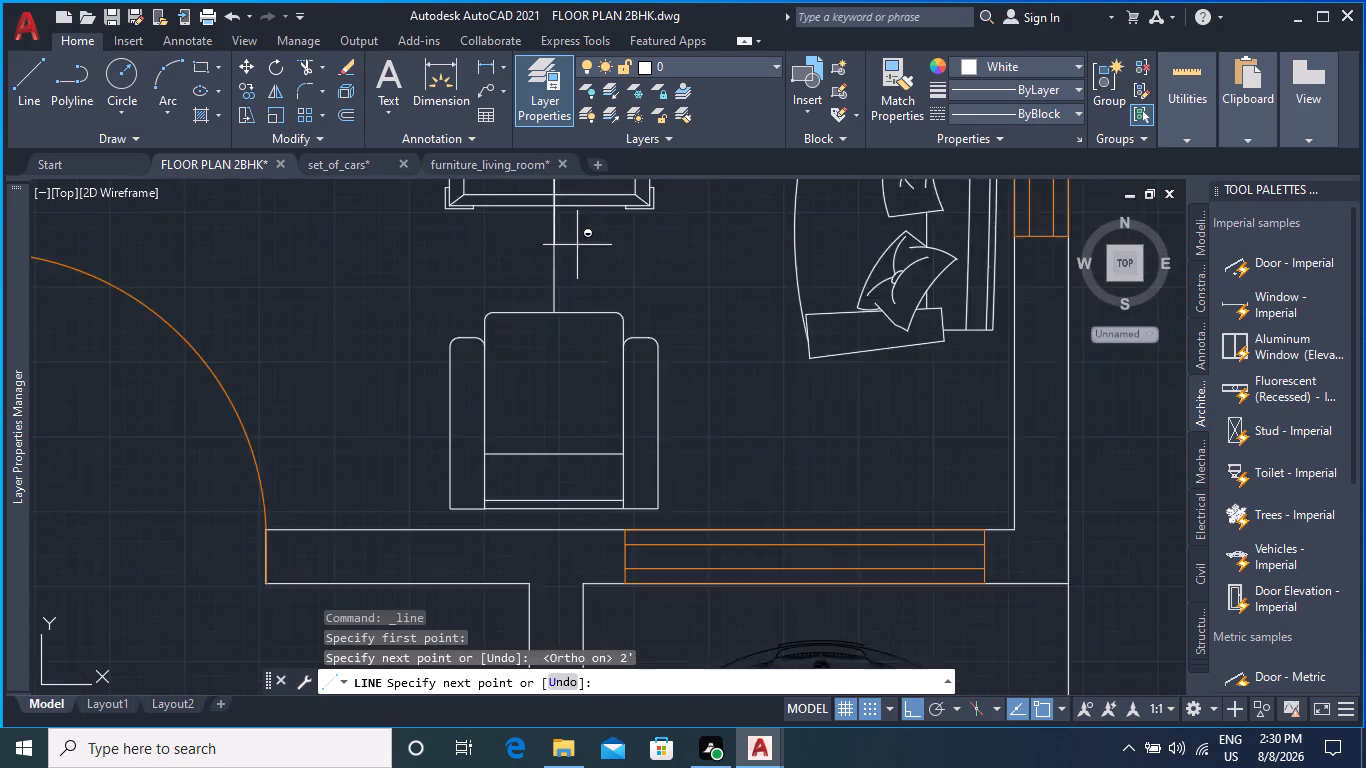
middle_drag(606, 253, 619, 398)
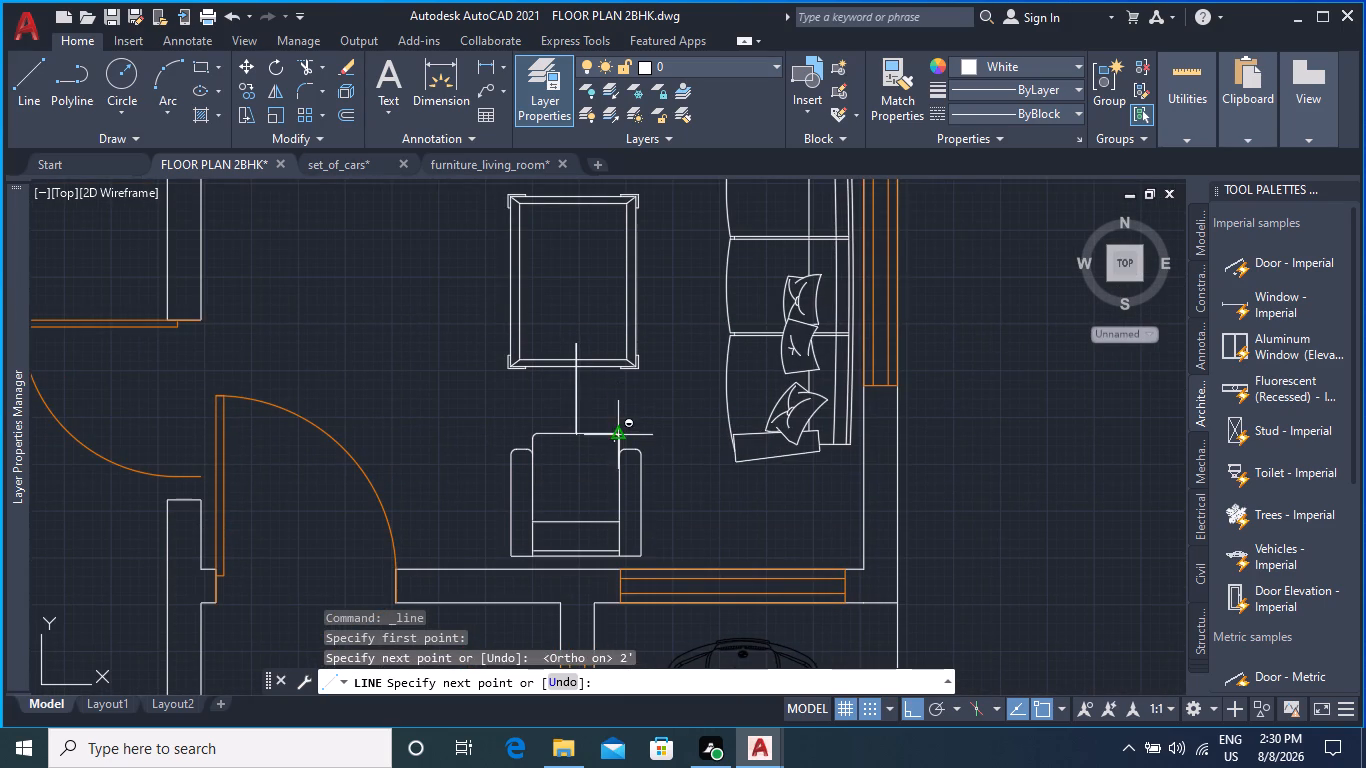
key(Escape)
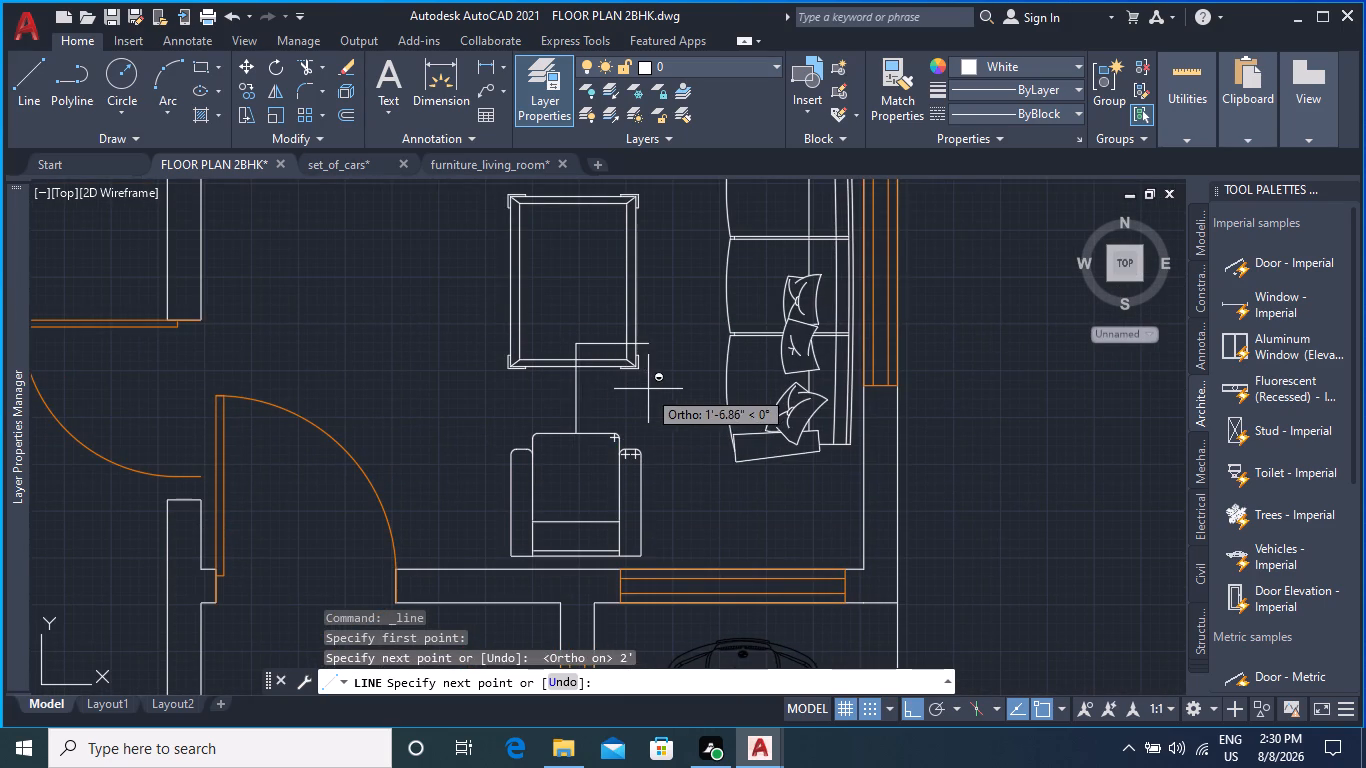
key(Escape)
Move the armchair by its southeast corner slightly straight south, leaving a narrower gap to the living room's south wall.
click(634, 523)
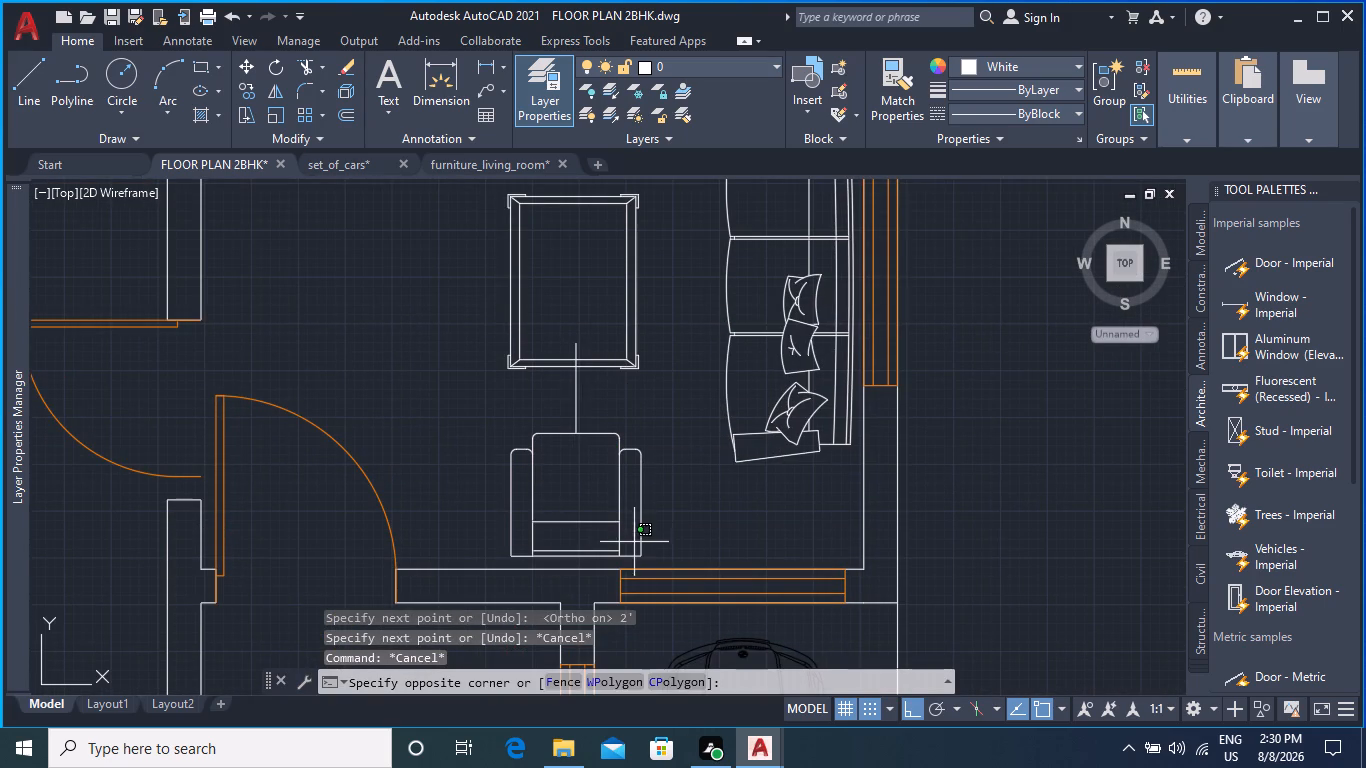
click(665, 521)
click(653, 520)
click(628, 515)
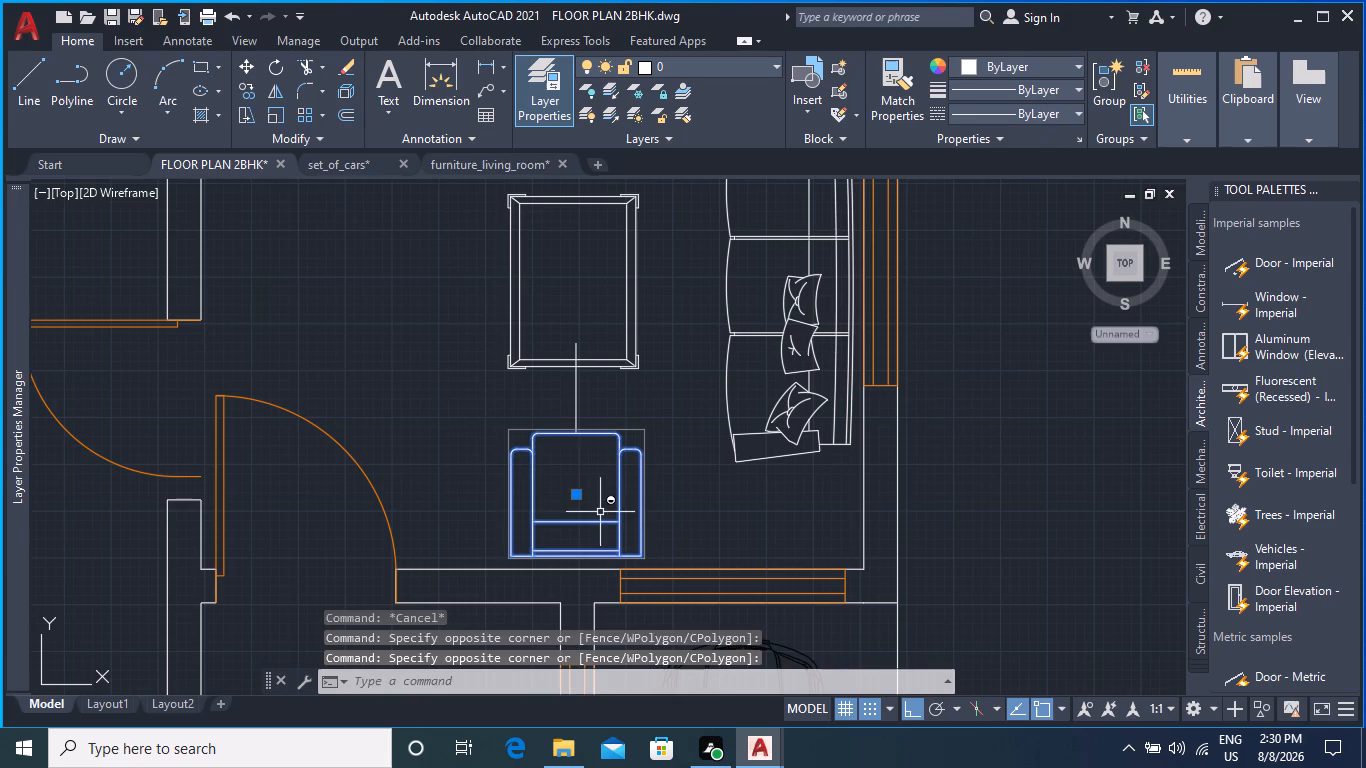
click(251, 67)
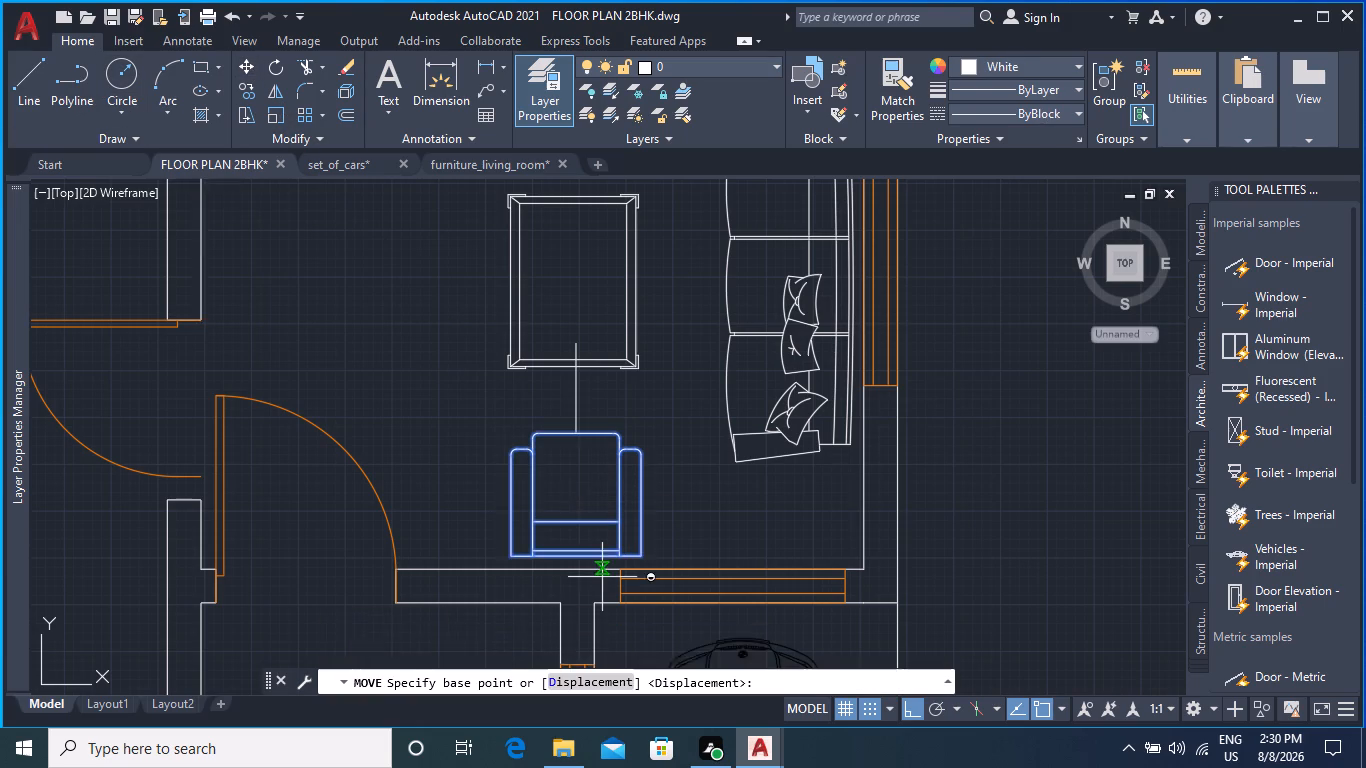
scroll(647, 584, up, 2)
middle_drag(669, 499, 678, 402)
scroll(670, 405, up, 2)
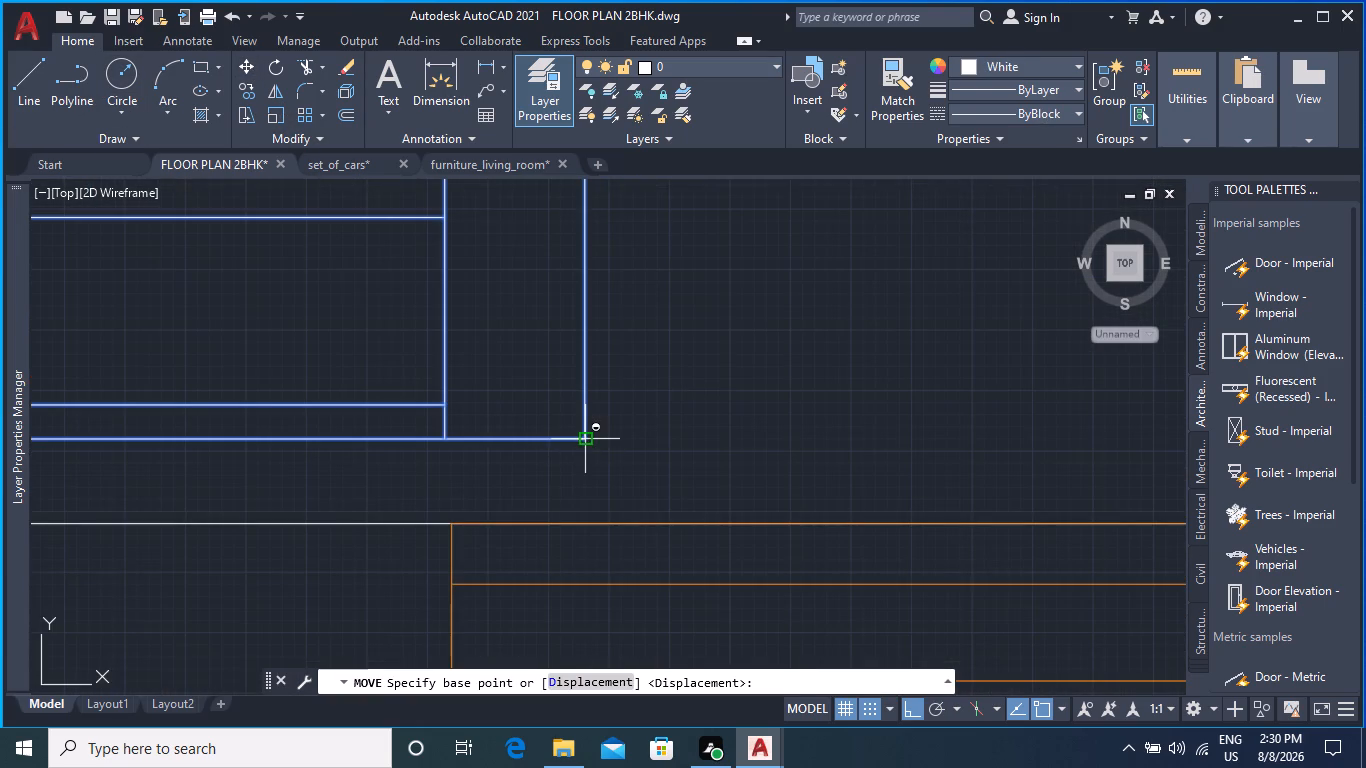
click(589, 440)
click(583, 463)
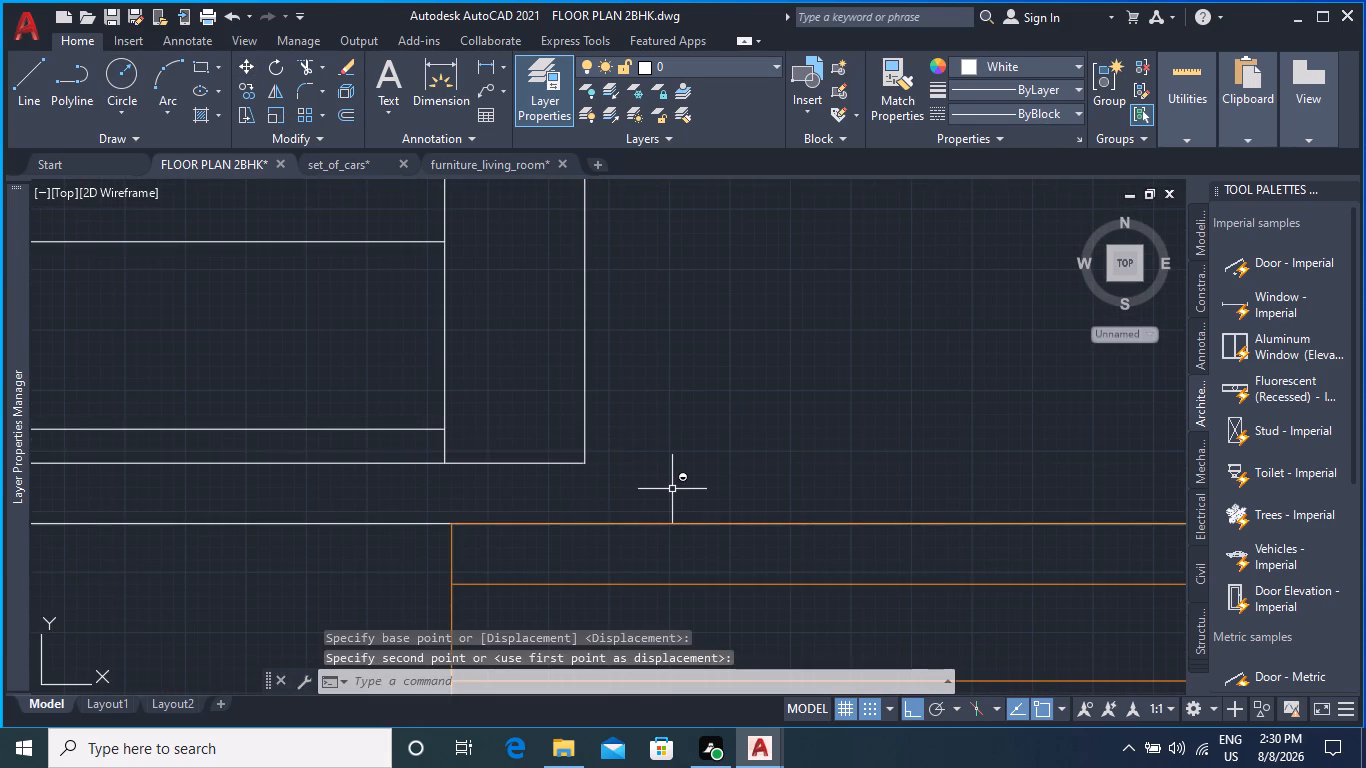
key(Escape)
key(Escape)
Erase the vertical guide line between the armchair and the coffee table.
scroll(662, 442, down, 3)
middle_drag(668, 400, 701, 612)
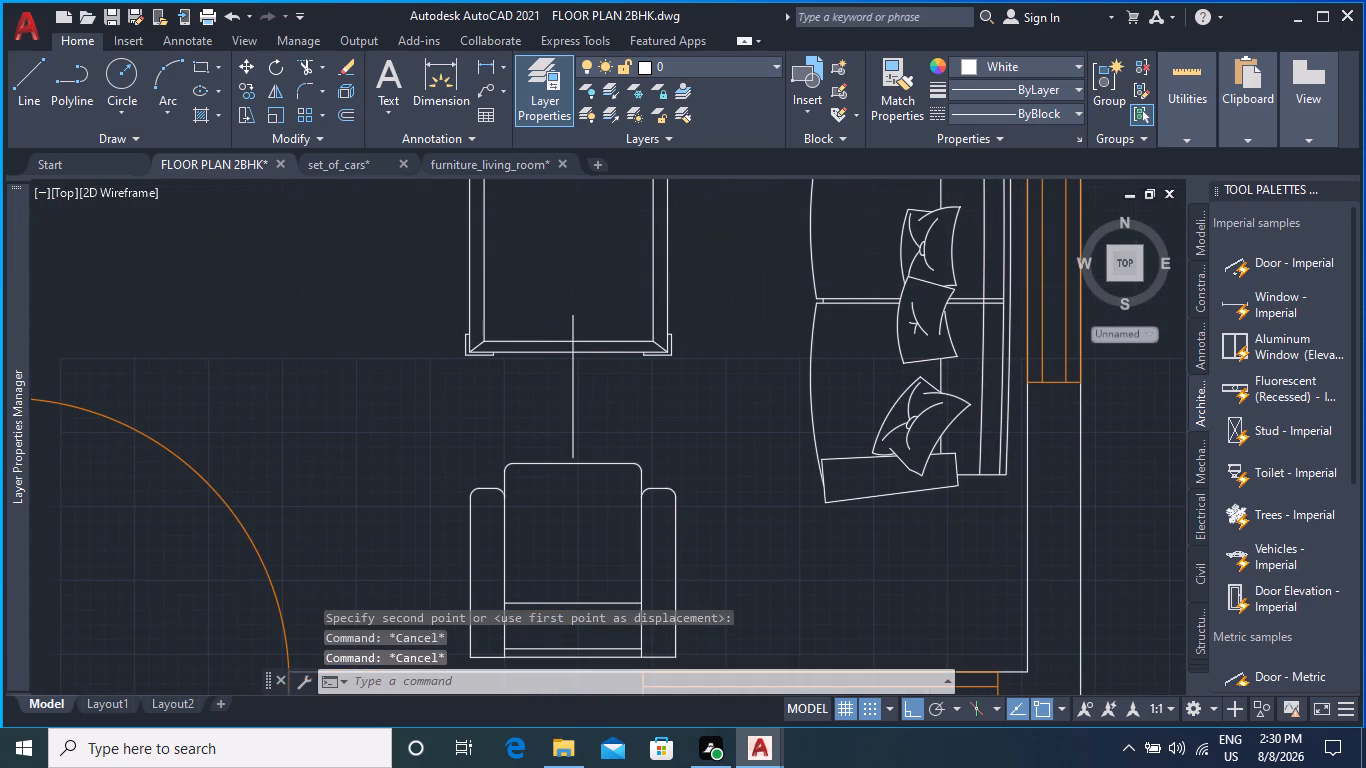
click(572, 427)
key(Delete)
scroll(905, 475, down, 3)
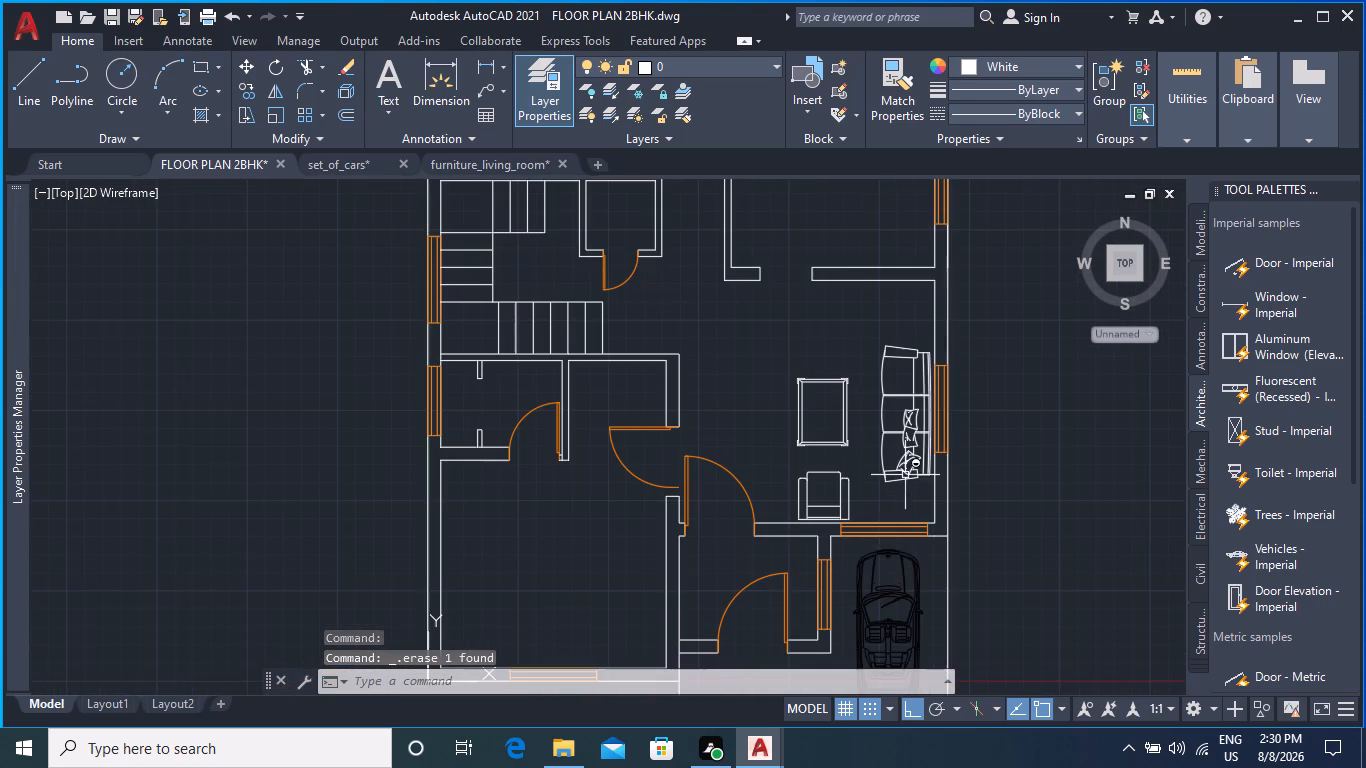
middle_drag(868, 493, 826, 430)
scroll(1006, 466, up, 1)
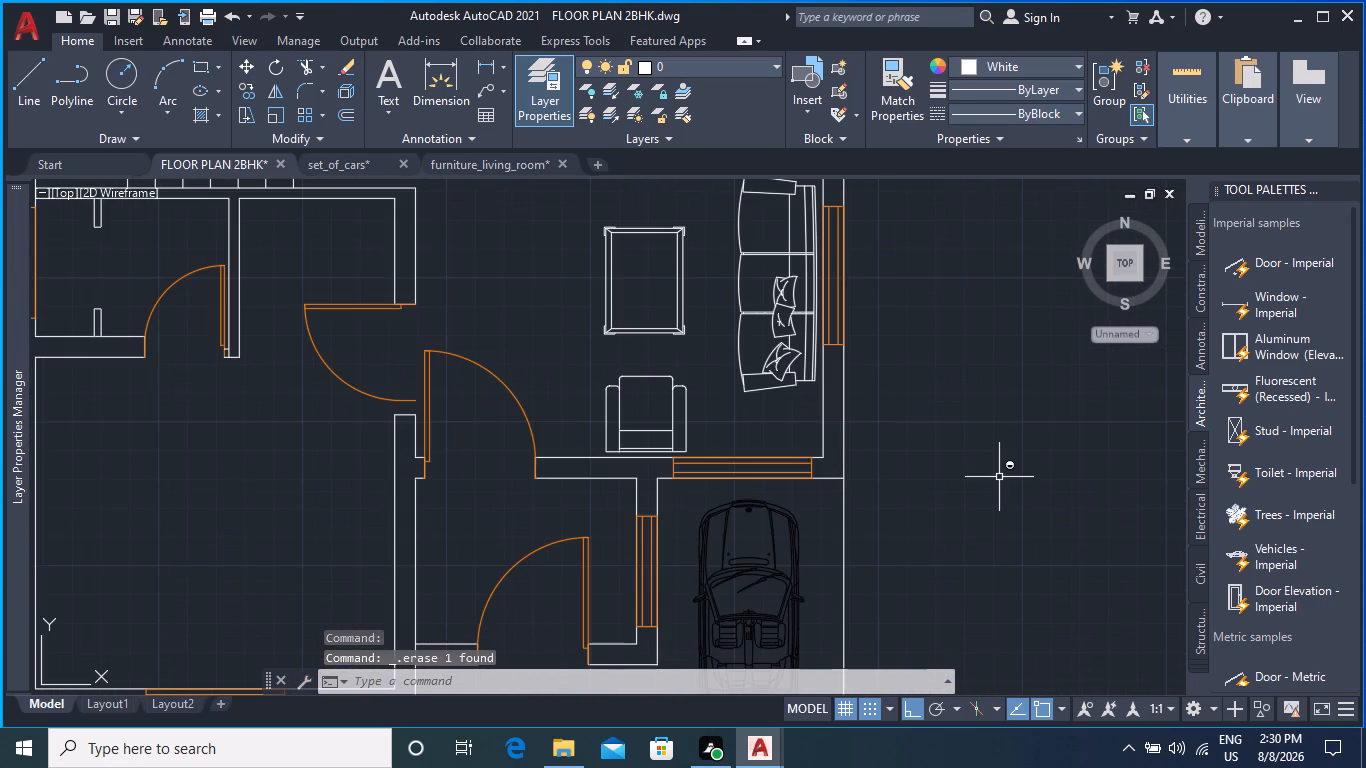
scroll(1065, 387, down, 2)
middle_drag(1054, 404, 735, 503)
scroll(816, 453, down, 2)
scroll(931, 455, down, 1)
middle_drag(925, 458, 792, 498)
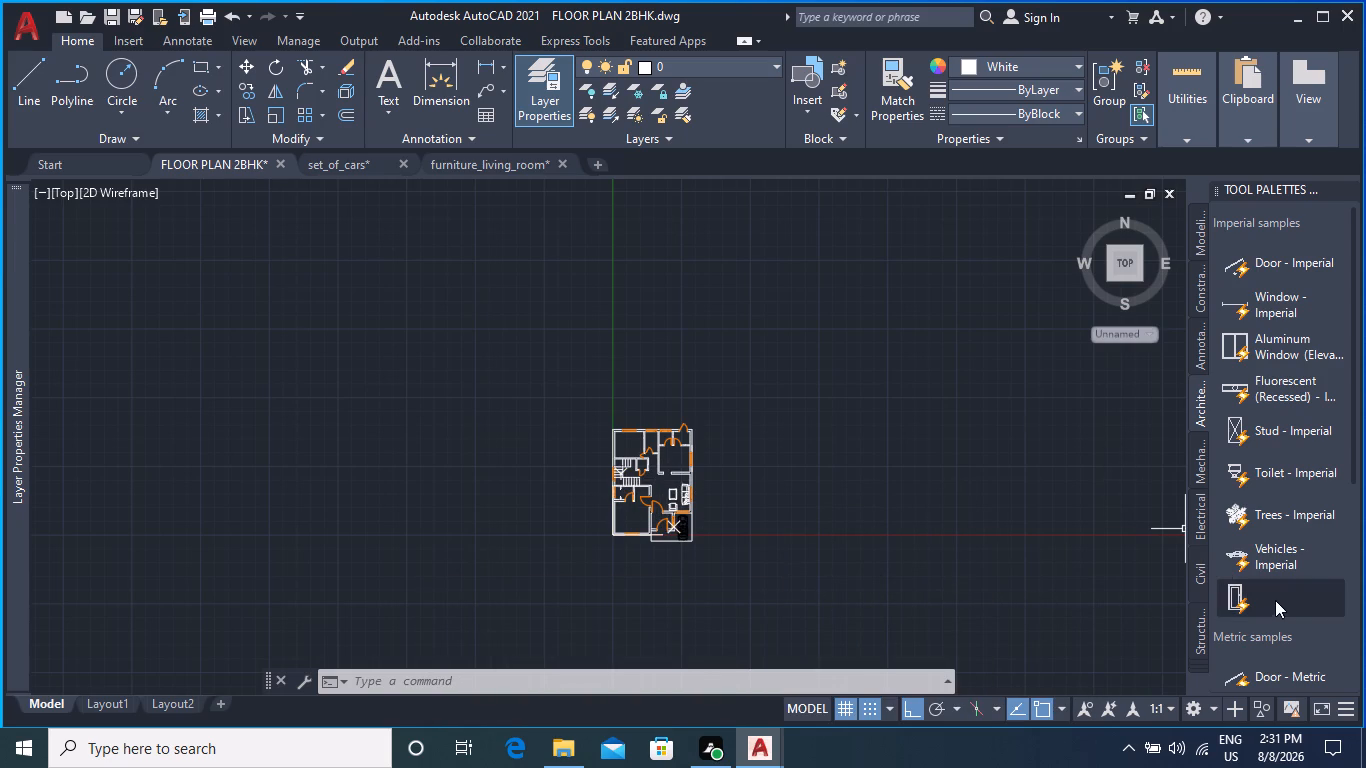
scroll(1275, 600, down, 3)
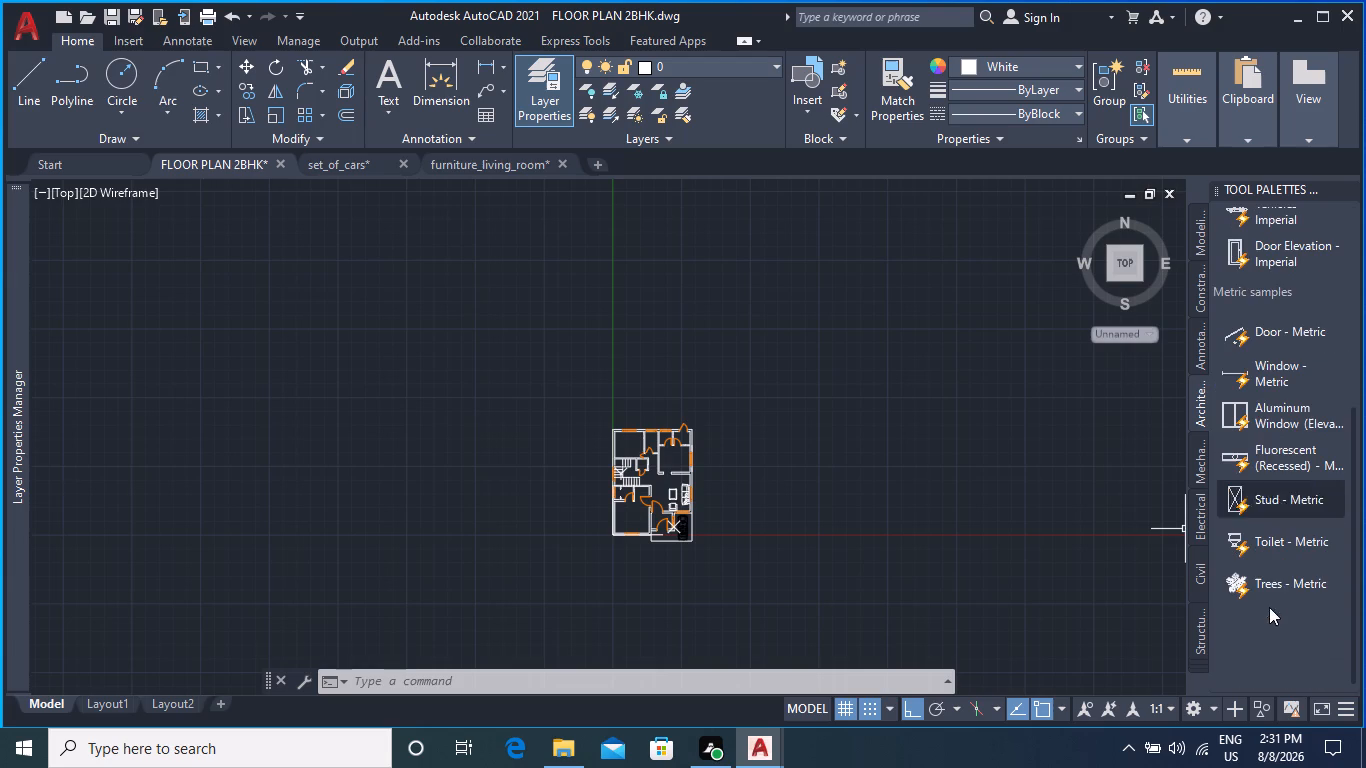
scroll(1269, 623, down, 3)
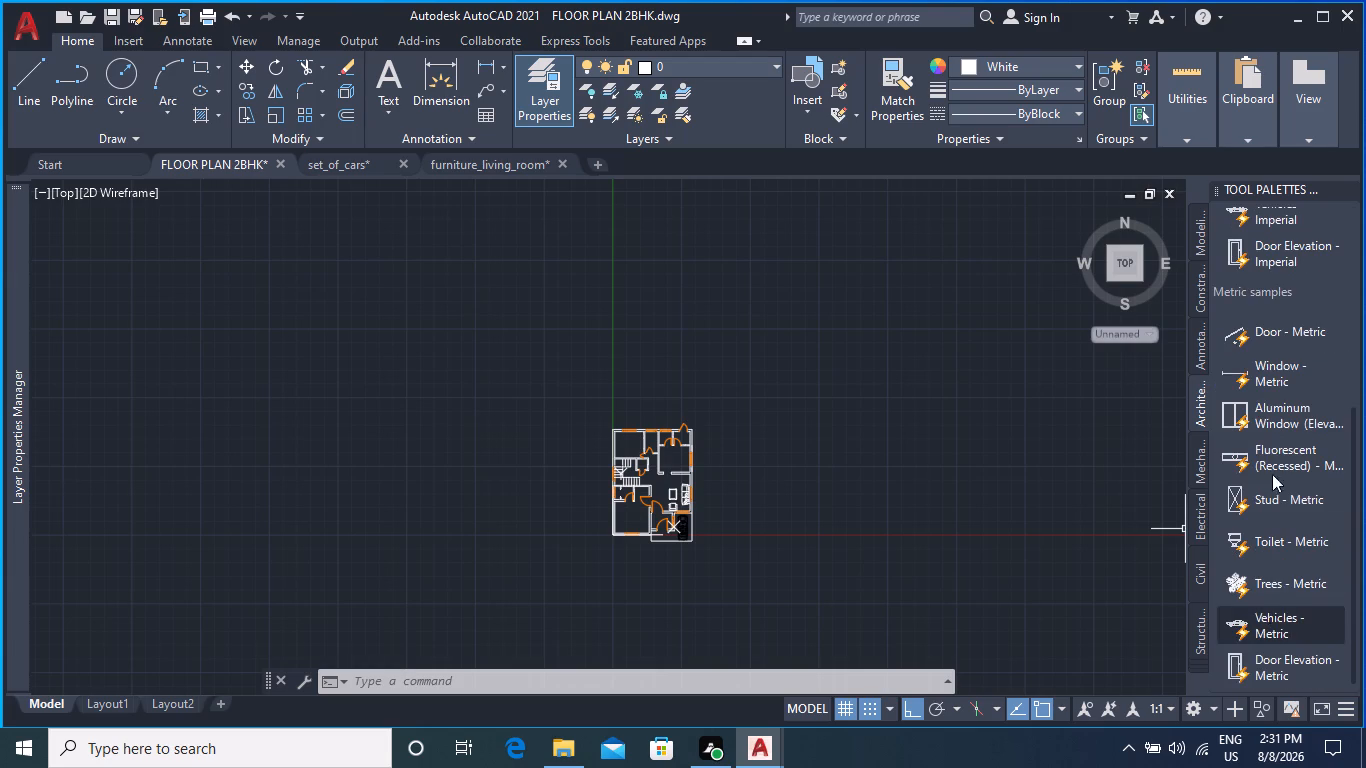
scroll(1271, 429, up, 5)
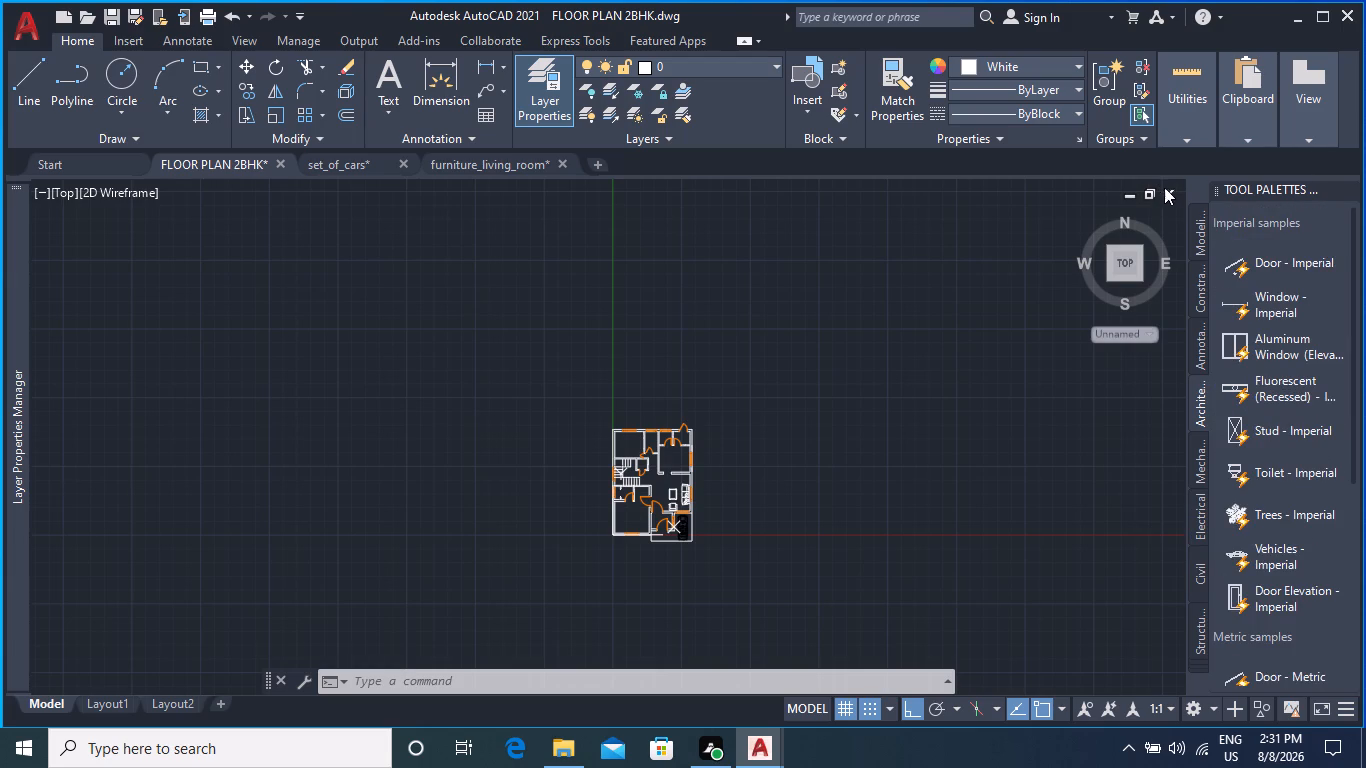
Close the Tool Palettes while keeping the floor plan drawing open.
click(1168, 191)
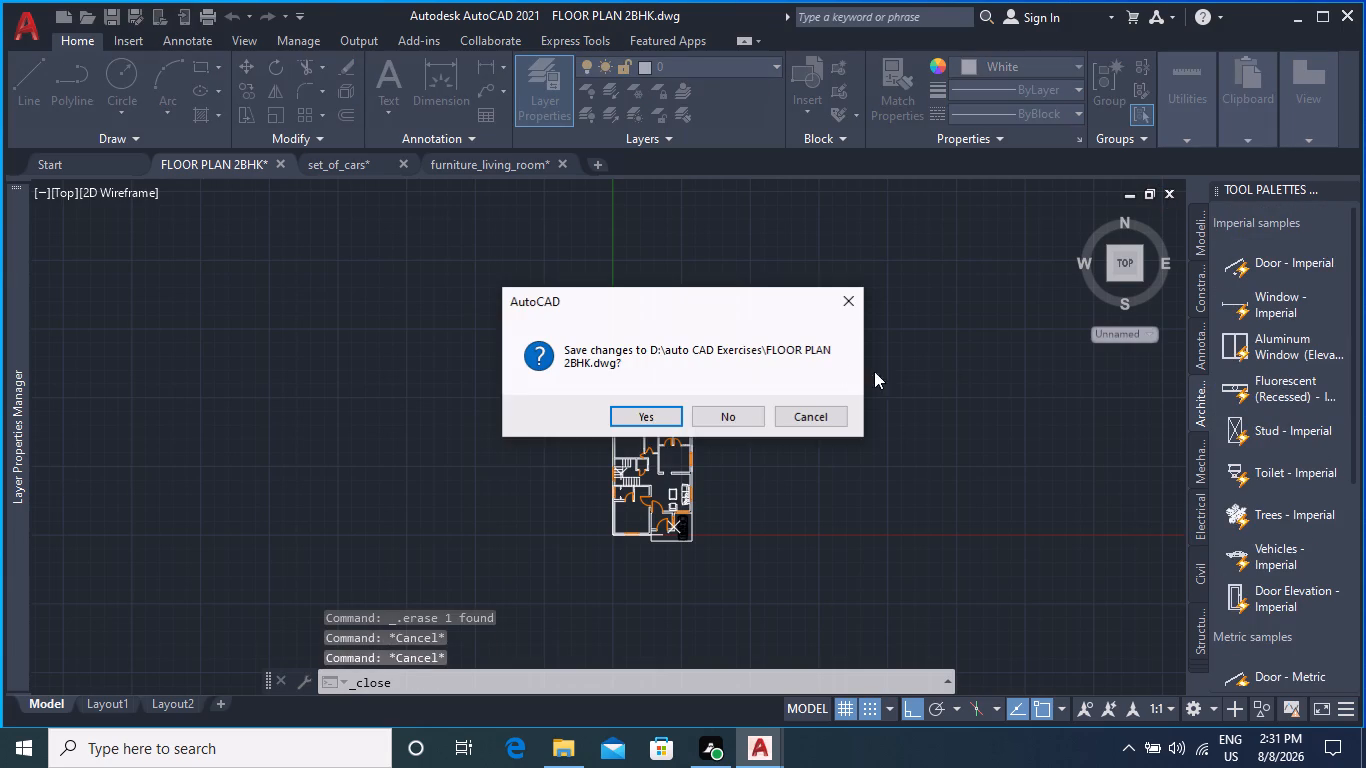
click(844, 295)
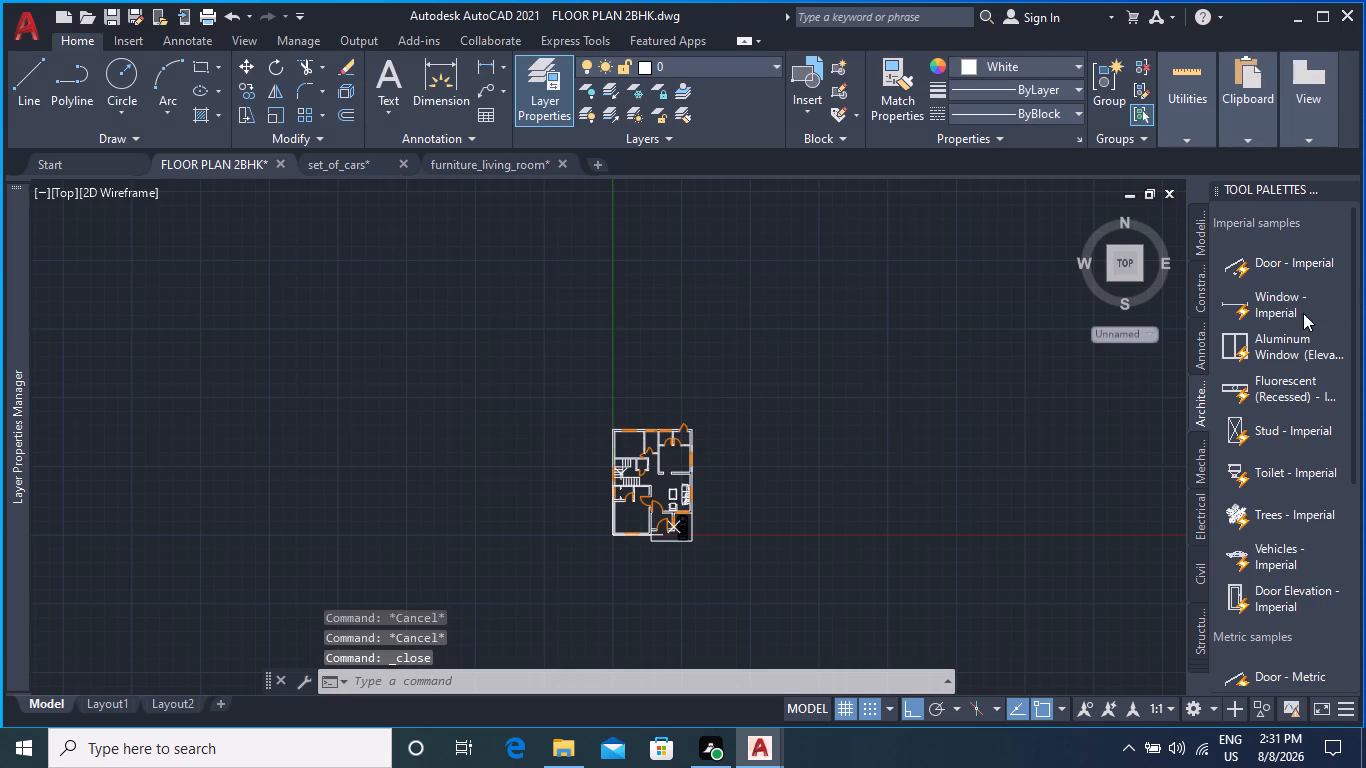
click(1345, 187)
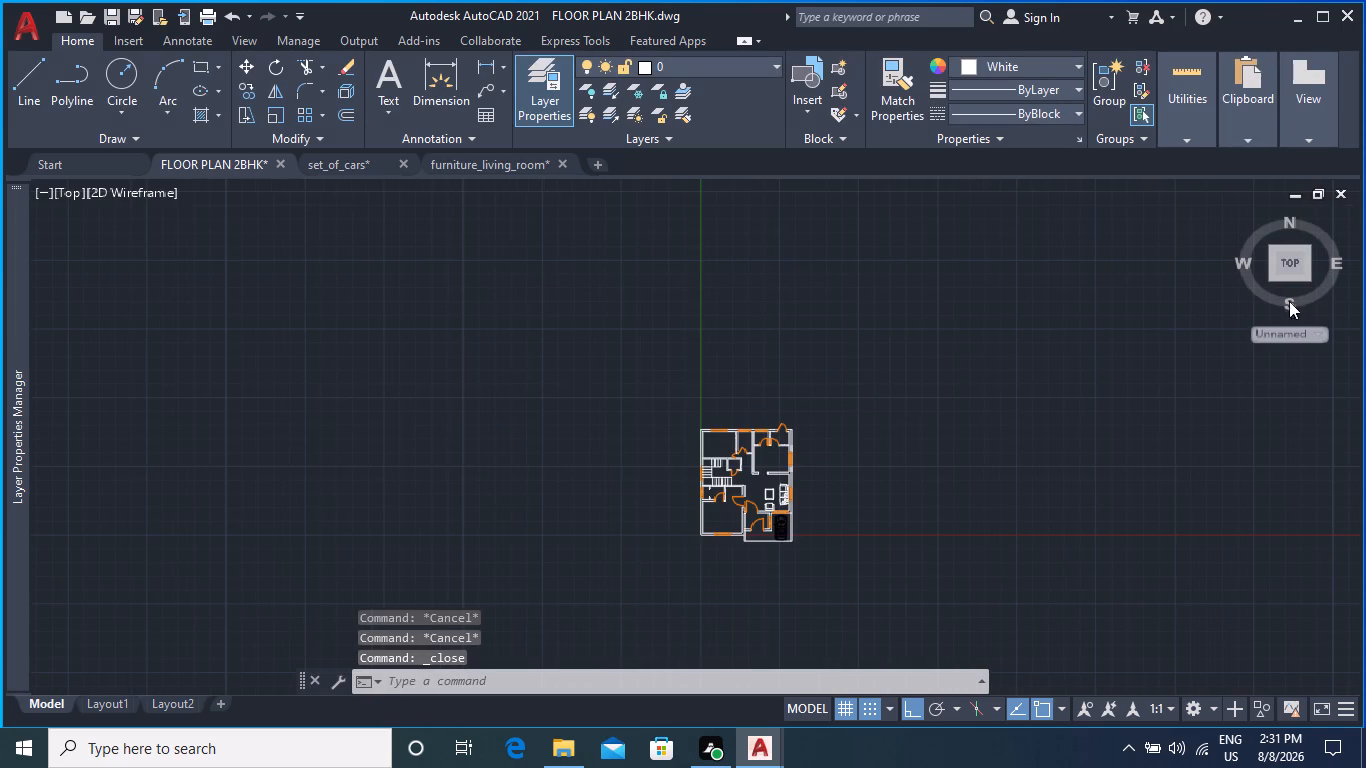
Erase the leftover straight three-seat sofa and the large L-shaped sofa lying outside the floor plan.
scroll(774, 515, up, 3)
scroll(786, 507, down, 3)
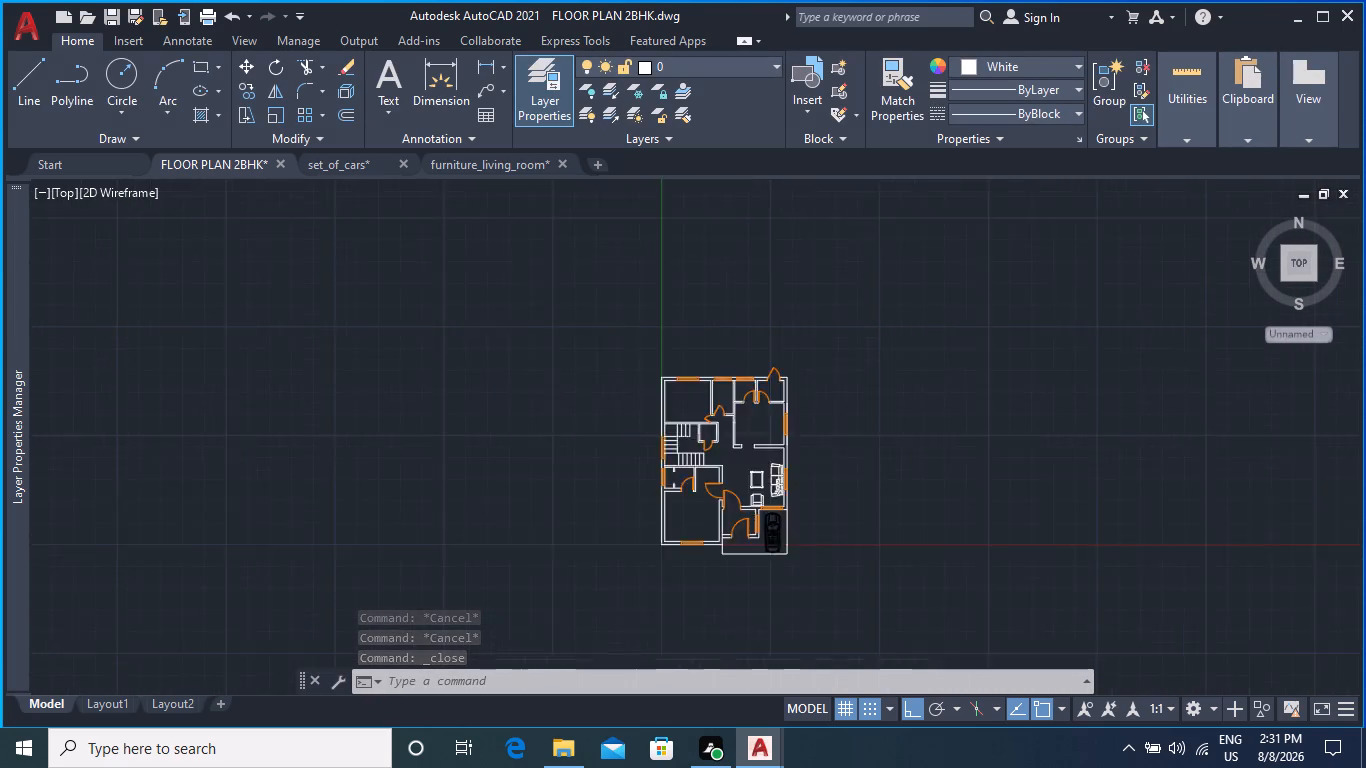
scroll(786, 507, down, 2)
scroll(1043, 467, down, 3)
middle_drag(1042, 467, 840, 474)
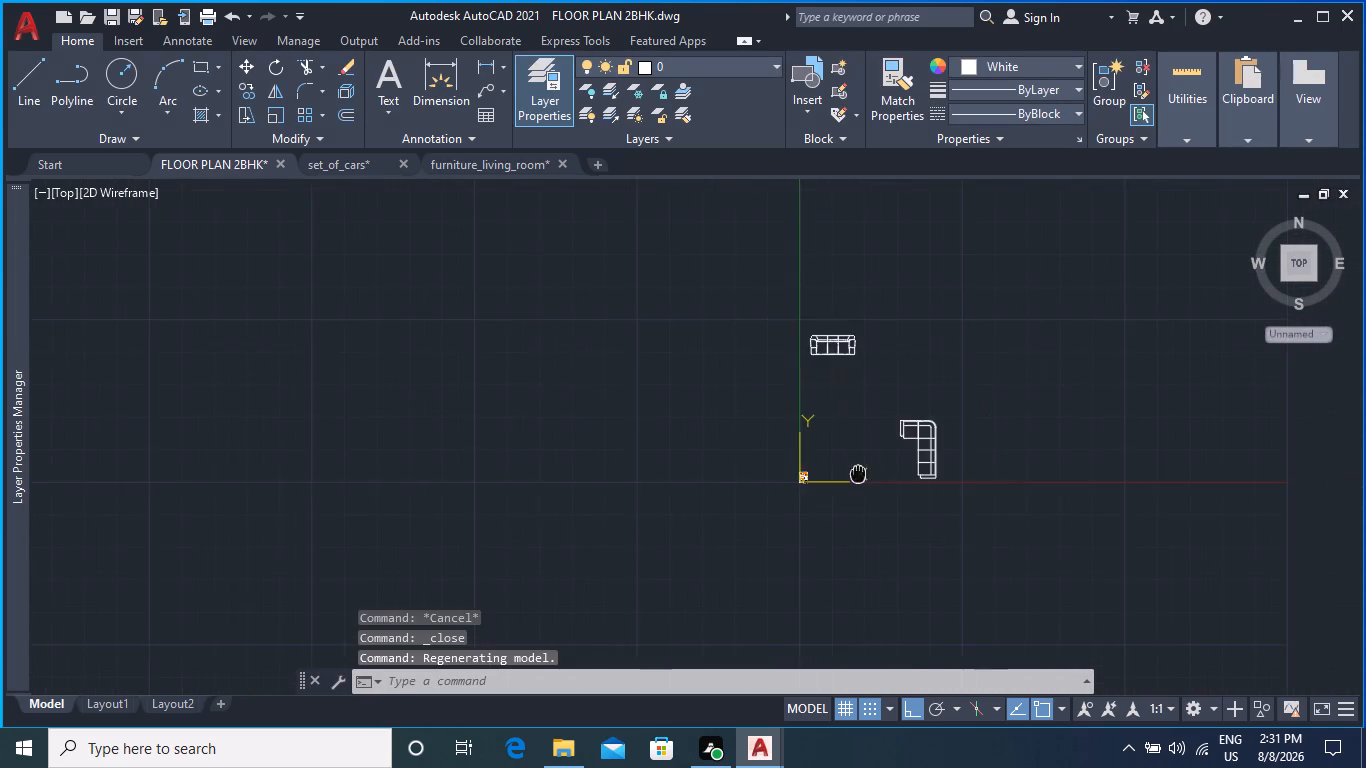
scroll(795, 386, up, 2)
click(722, 204)
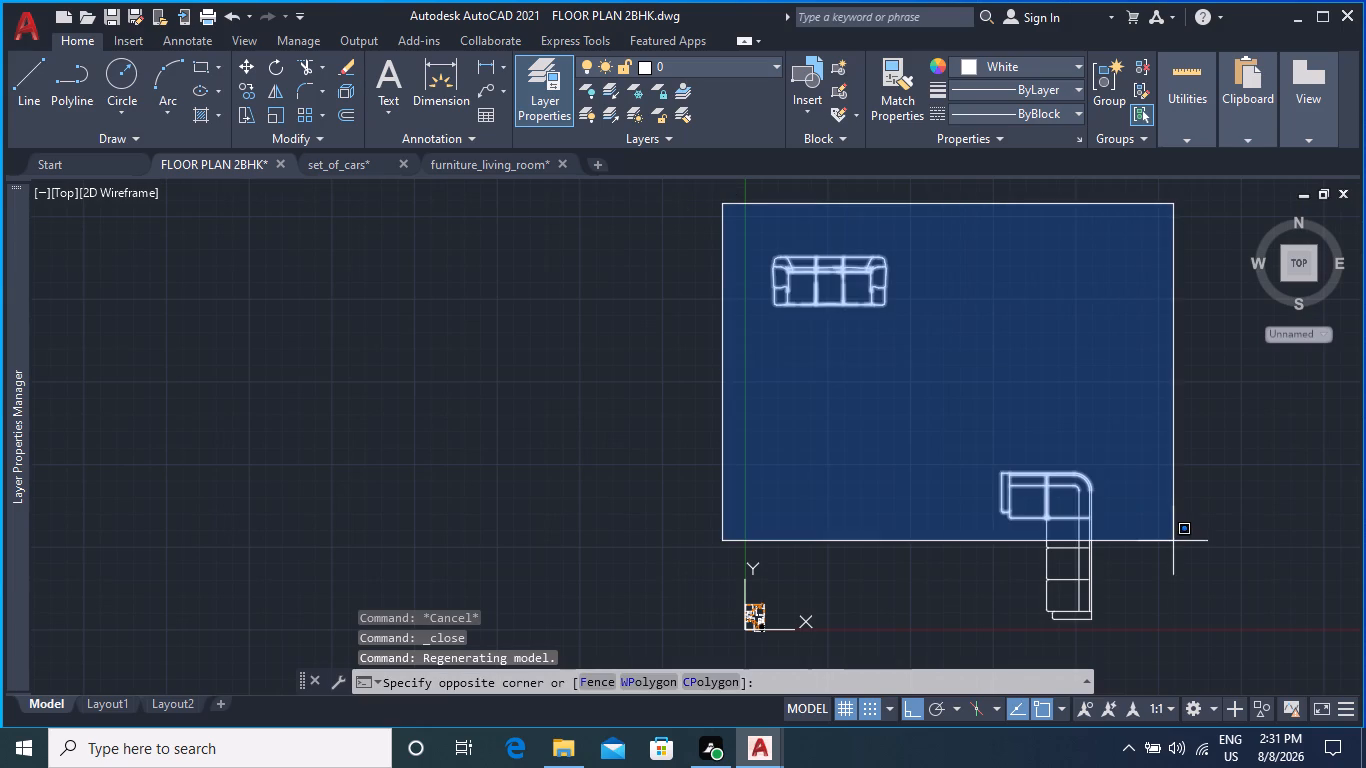
click(1045, 433)
key(Delete)
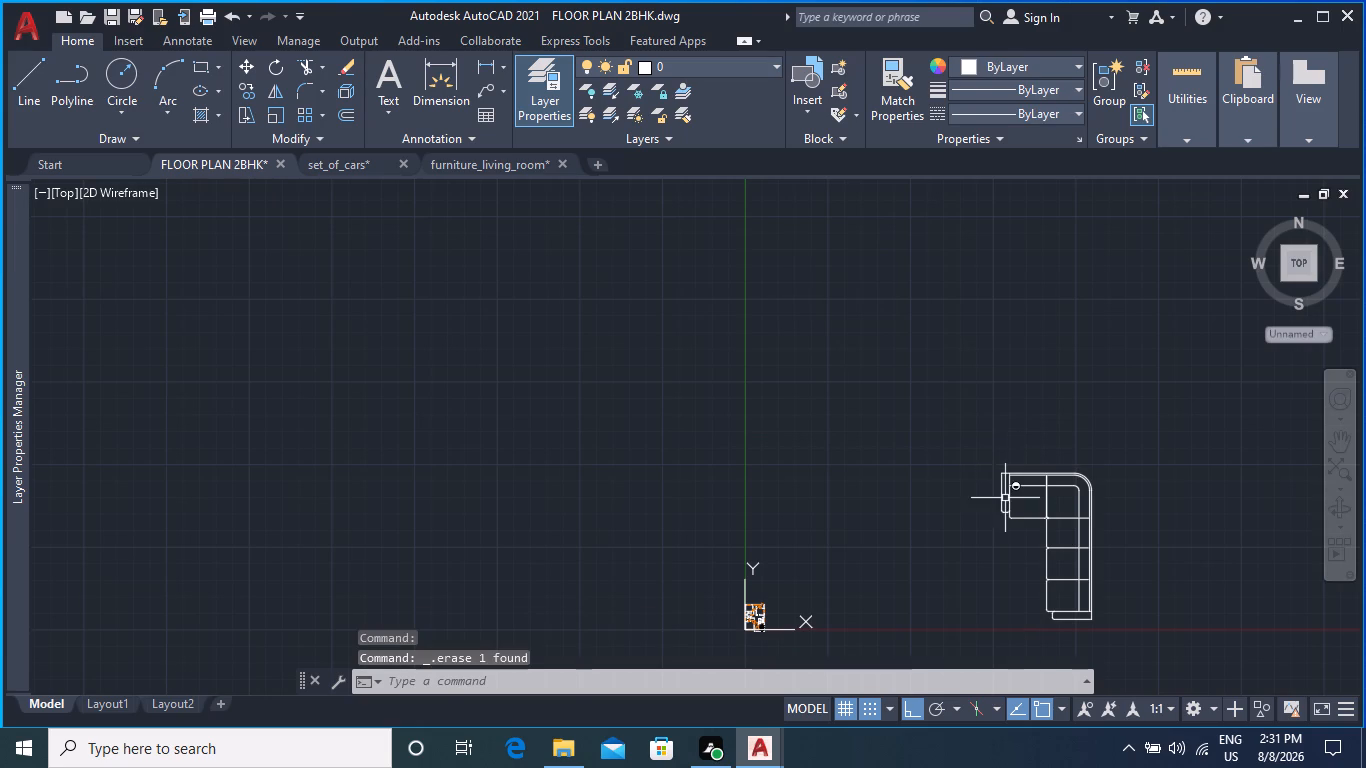
click(942, 440)
click(1231, 677)
key(Delete)
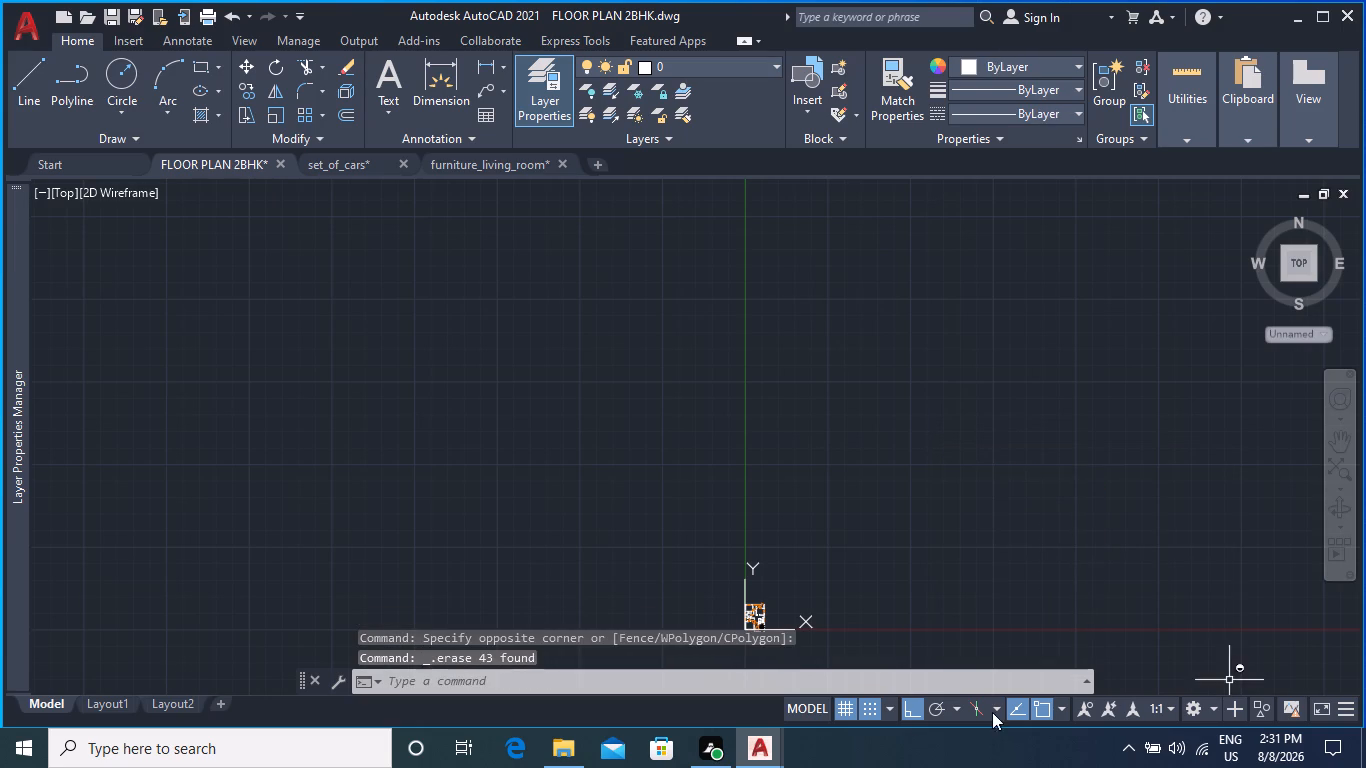
Review the floor plan from the car porch through the furnished living room up to the northern rooms.
scroll(812, 540, up, 4)
middle_drag(796, 543, 992, 253)
middle_drag(733, 528, 889, 279)
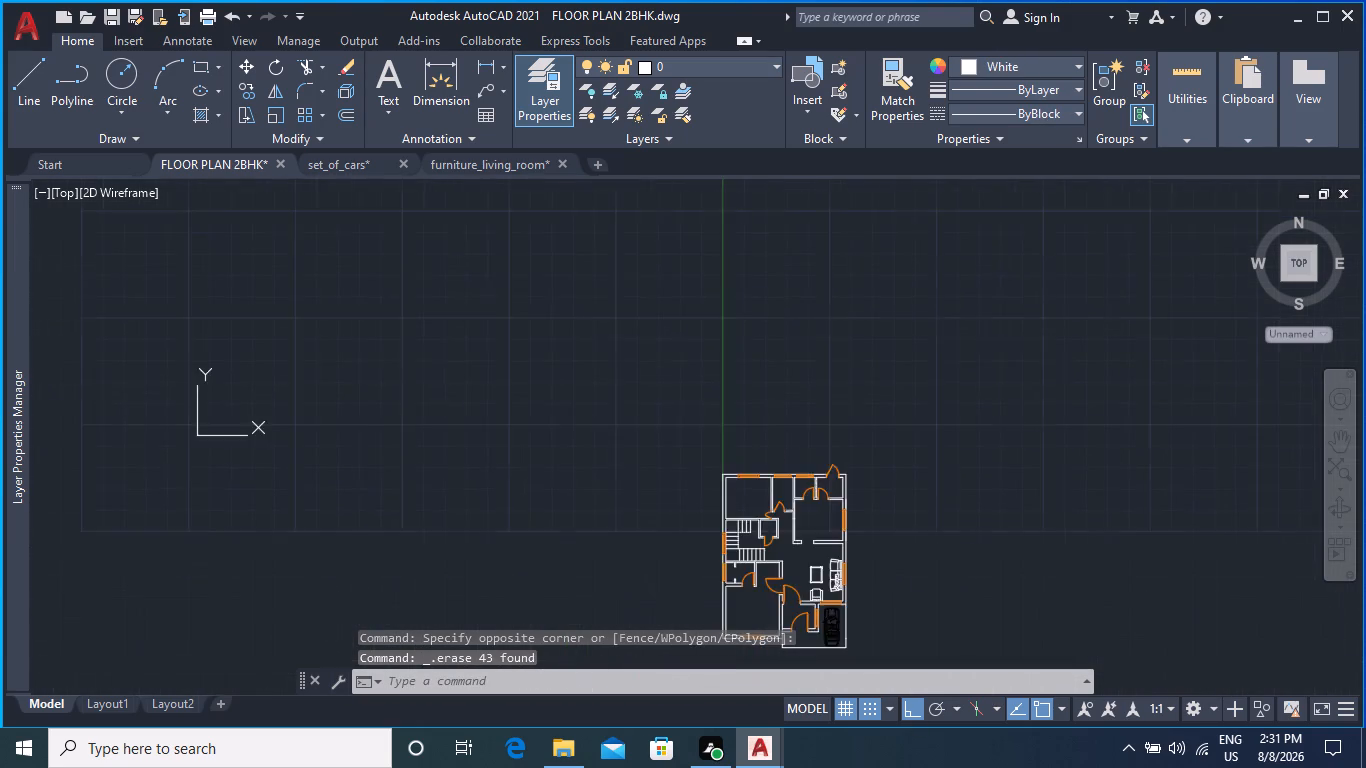
scroll(883, 371, down, 2)
middle_drag(898, 512, 904, 411)
scroll(903, 411, up, 3)
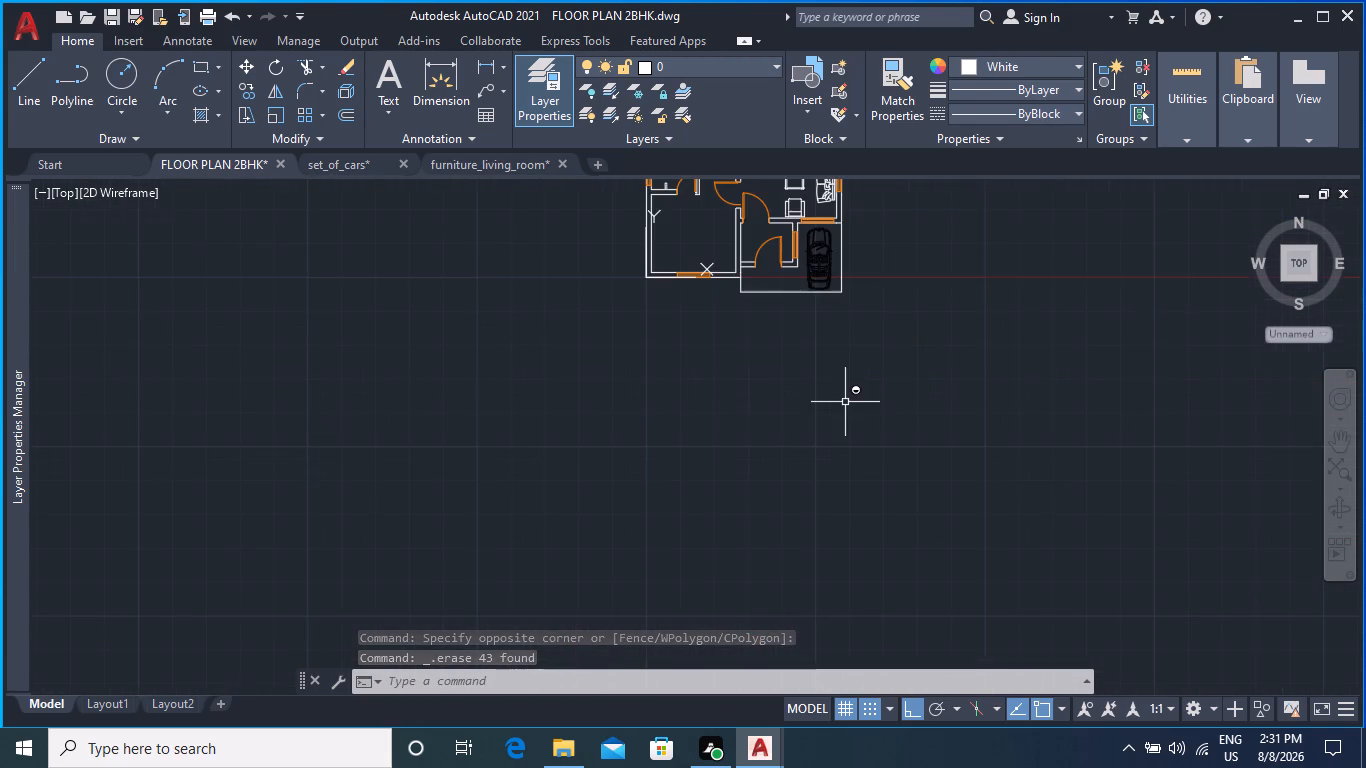
middle_drag(845, 400, 855, 511)
scroll(851, 463, up, 2)
middle_drag(852, 457, 891, 633)
scroll(918, 463, up, 1)
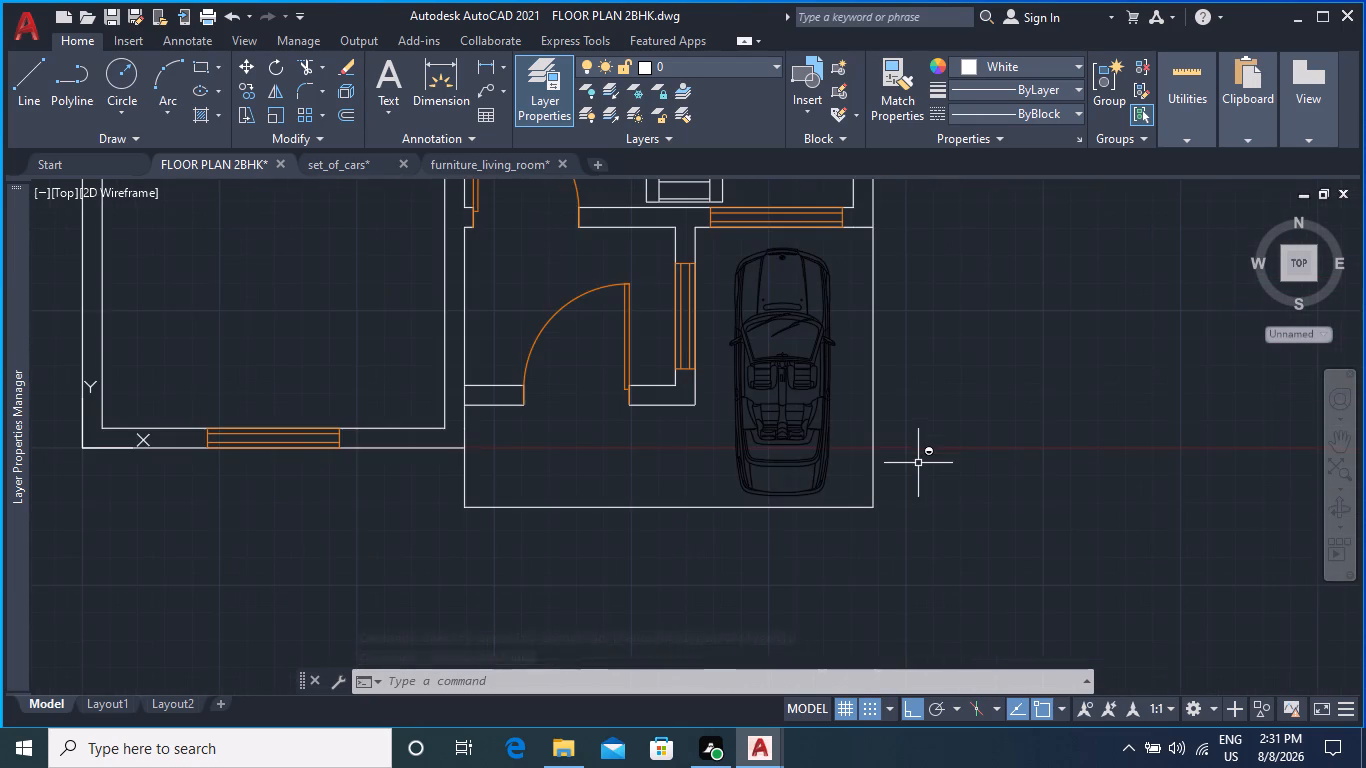
middle_drag(926, 466, 971, 607)
scroll(978, 536, down, 1)
middle_drag(965, 479, 971, 576)
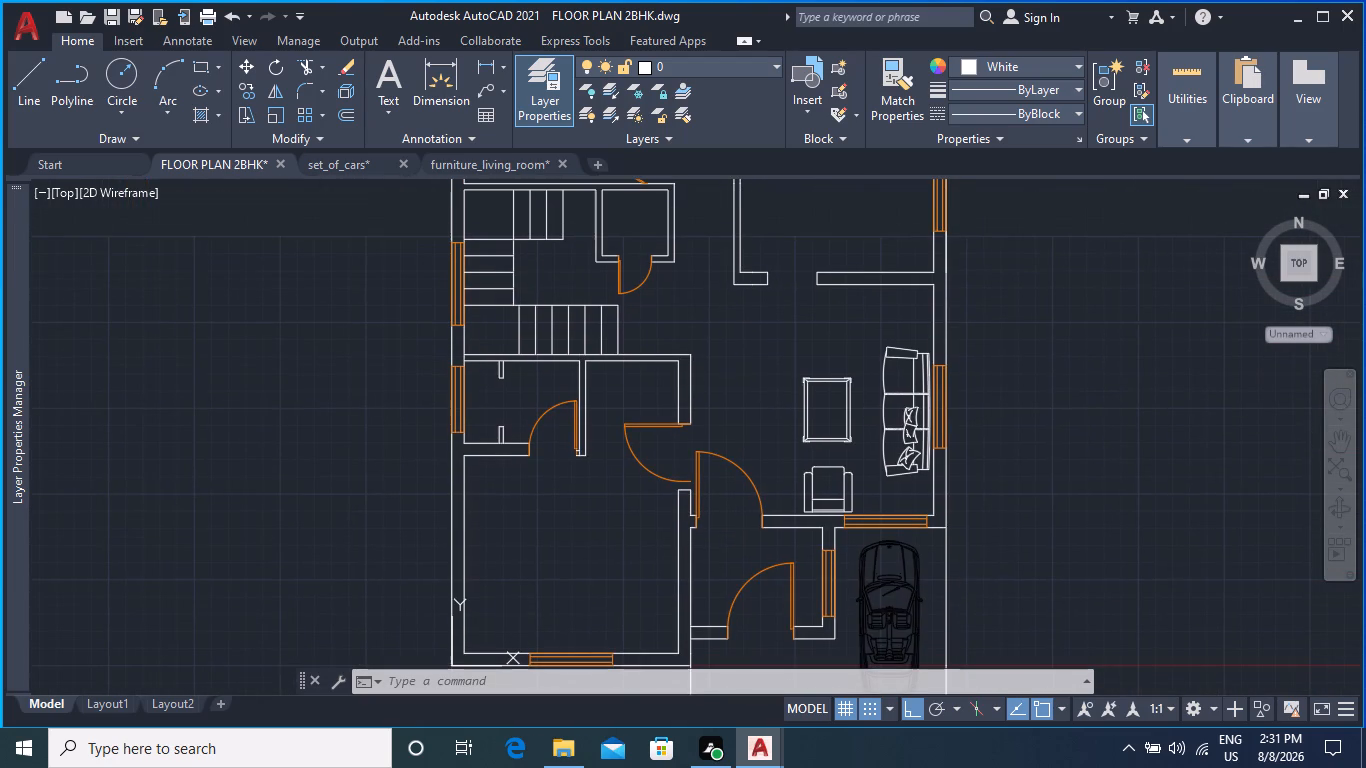
middle_drag(966, 495, 970, 566)
middle_drag(972, 454, 972, 565)
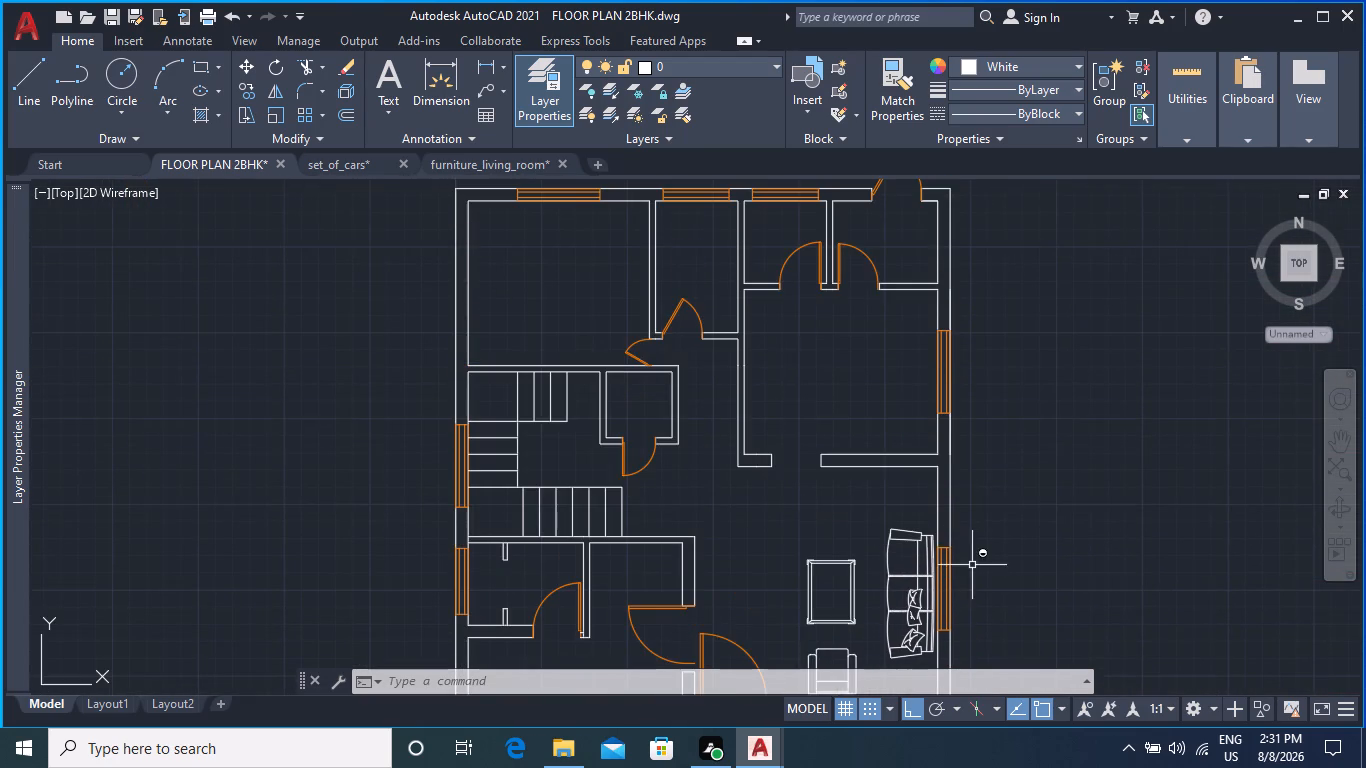
middle_drag(982, 499, 976, 572)
middle_drag(980, 539, 960, 477)
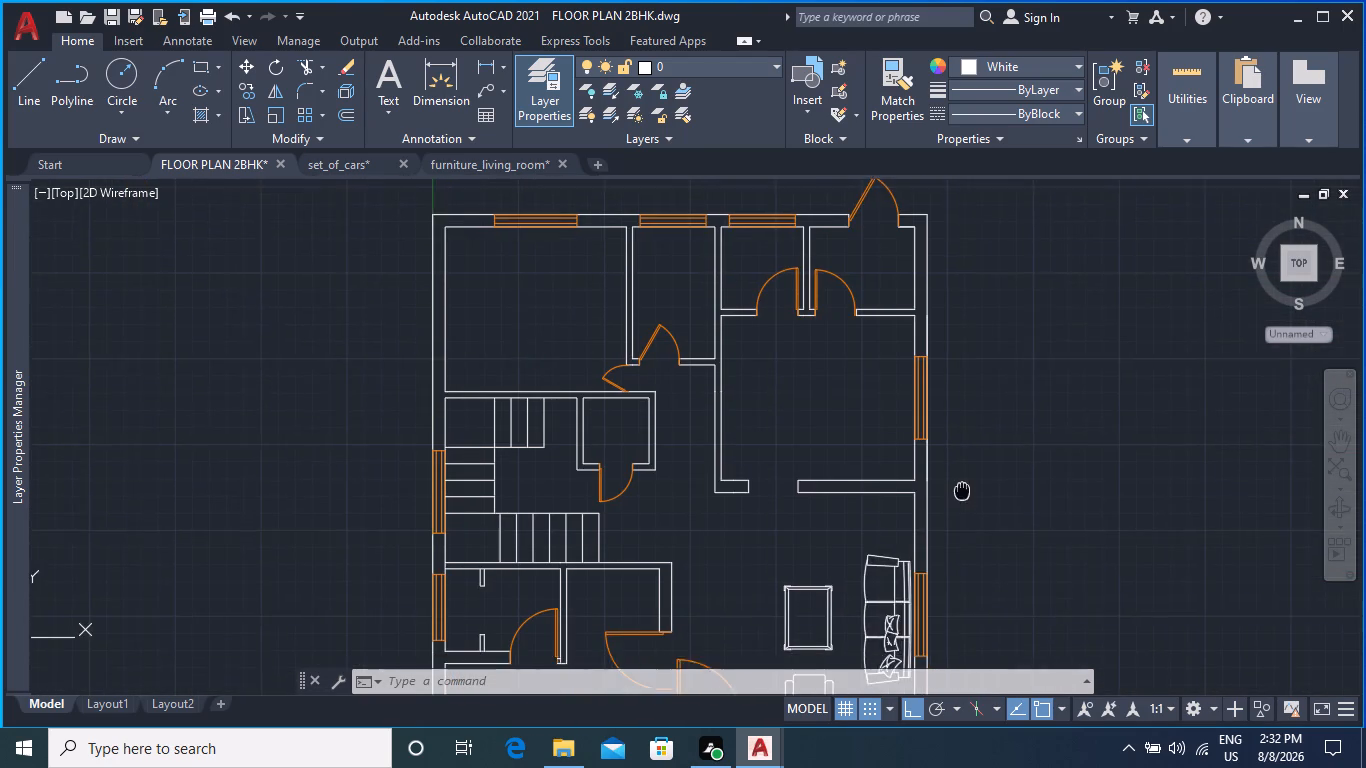
middle_drag(960, 477, 960, 461)
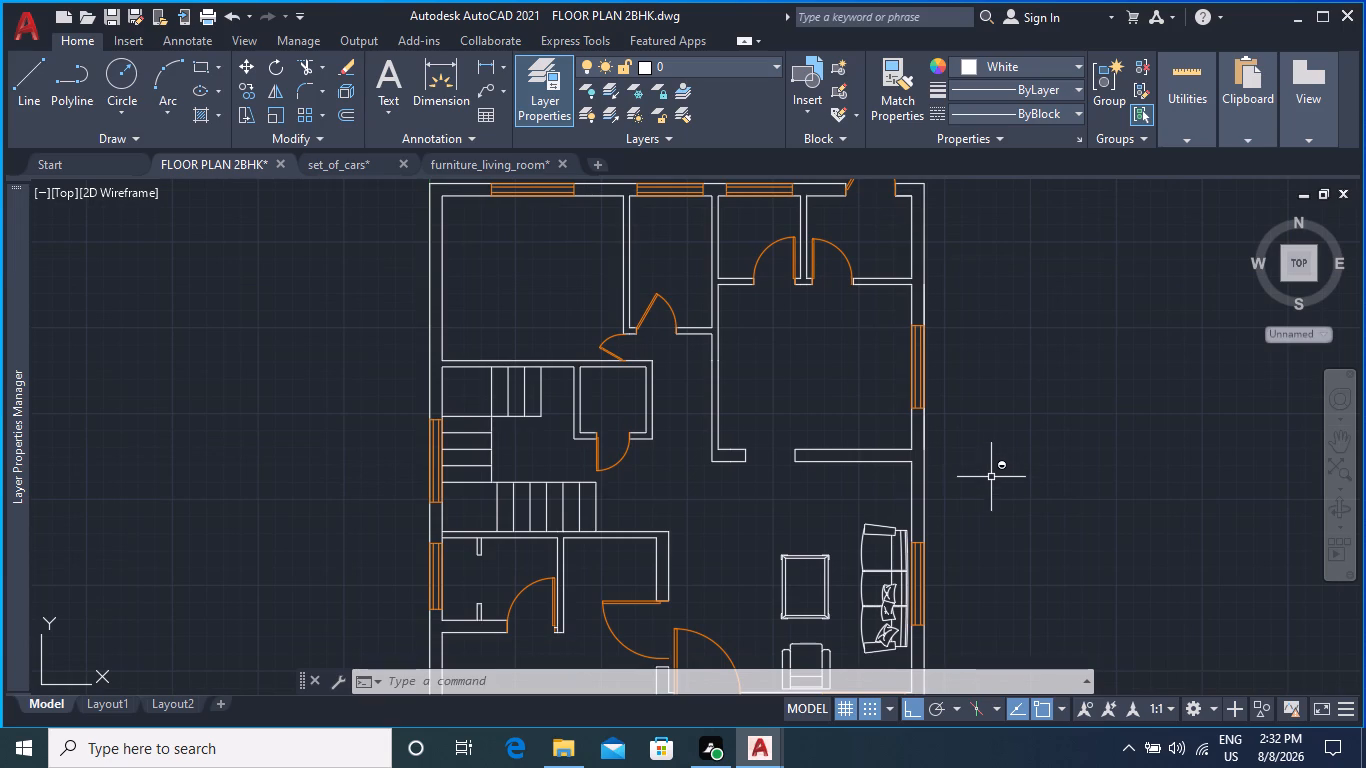
middle_drag(990, 514, 988, 556)
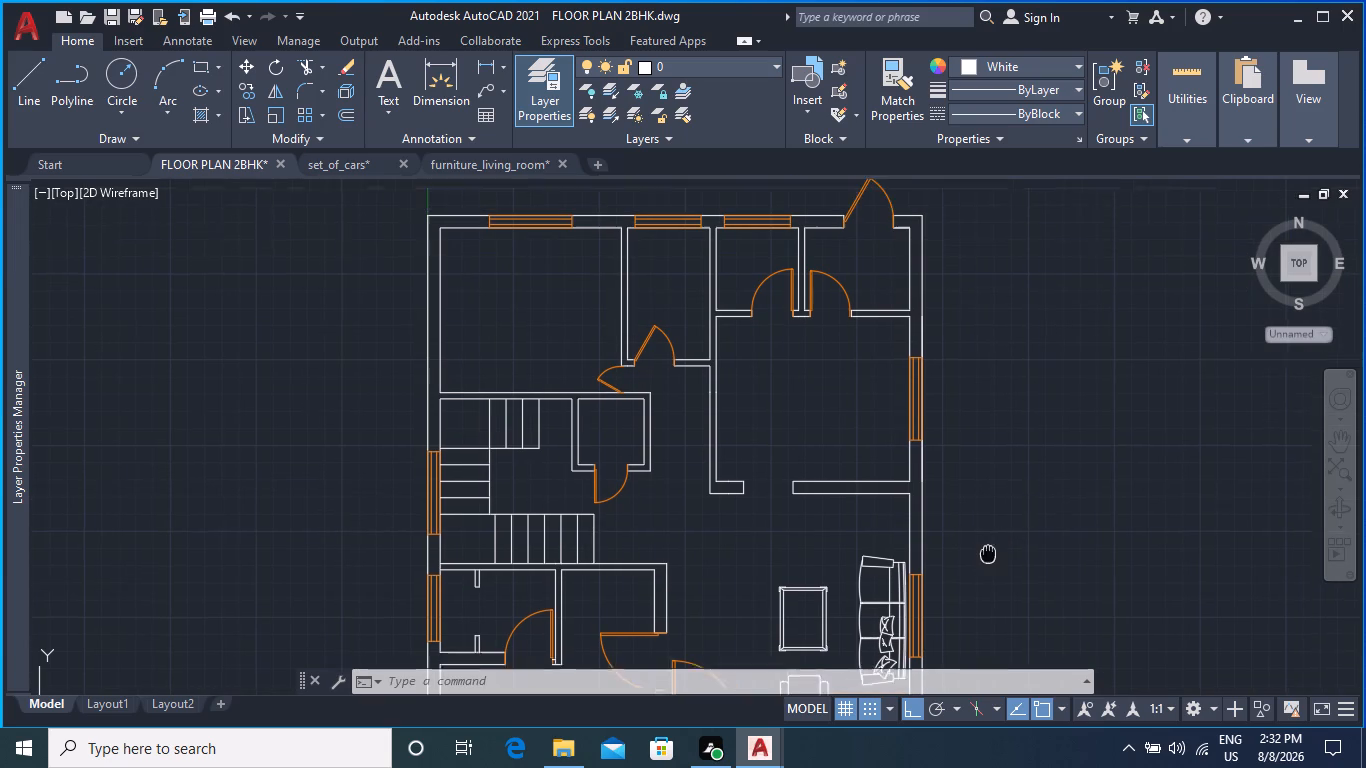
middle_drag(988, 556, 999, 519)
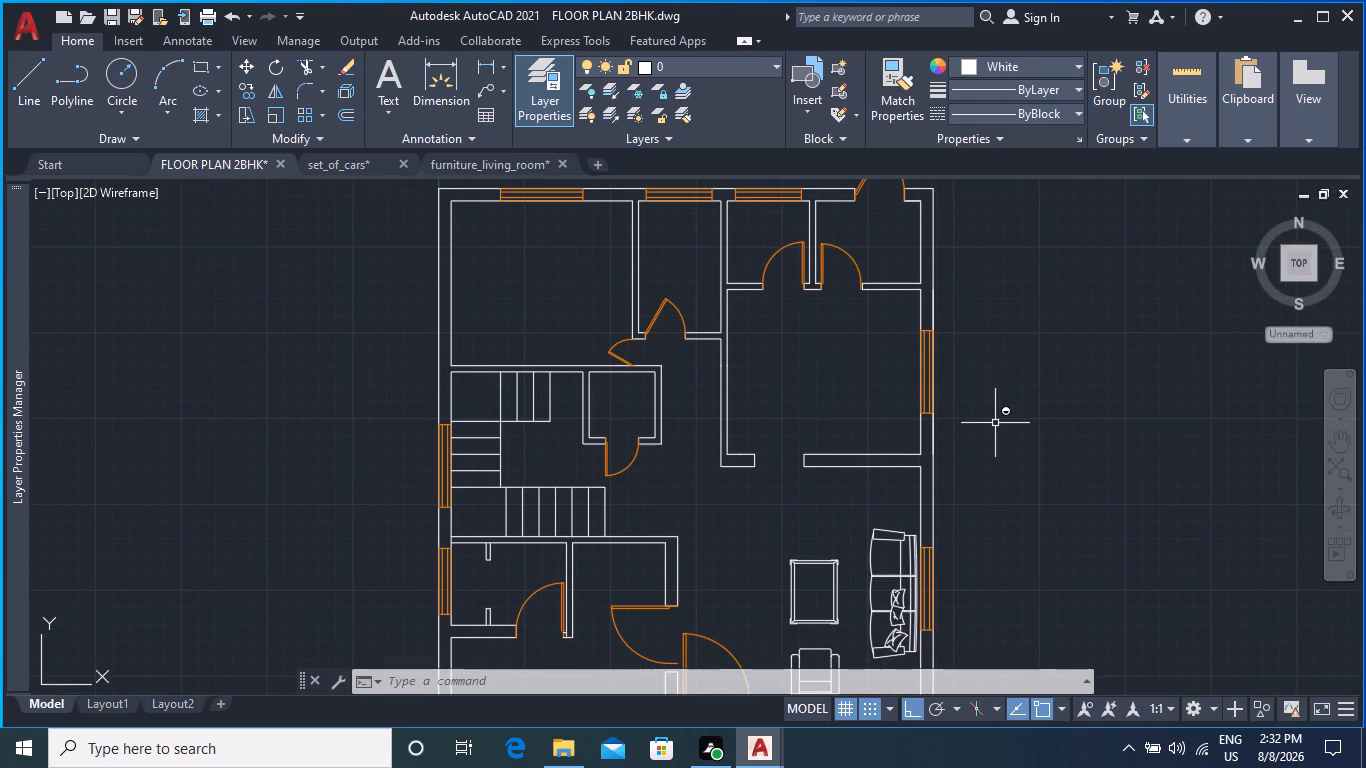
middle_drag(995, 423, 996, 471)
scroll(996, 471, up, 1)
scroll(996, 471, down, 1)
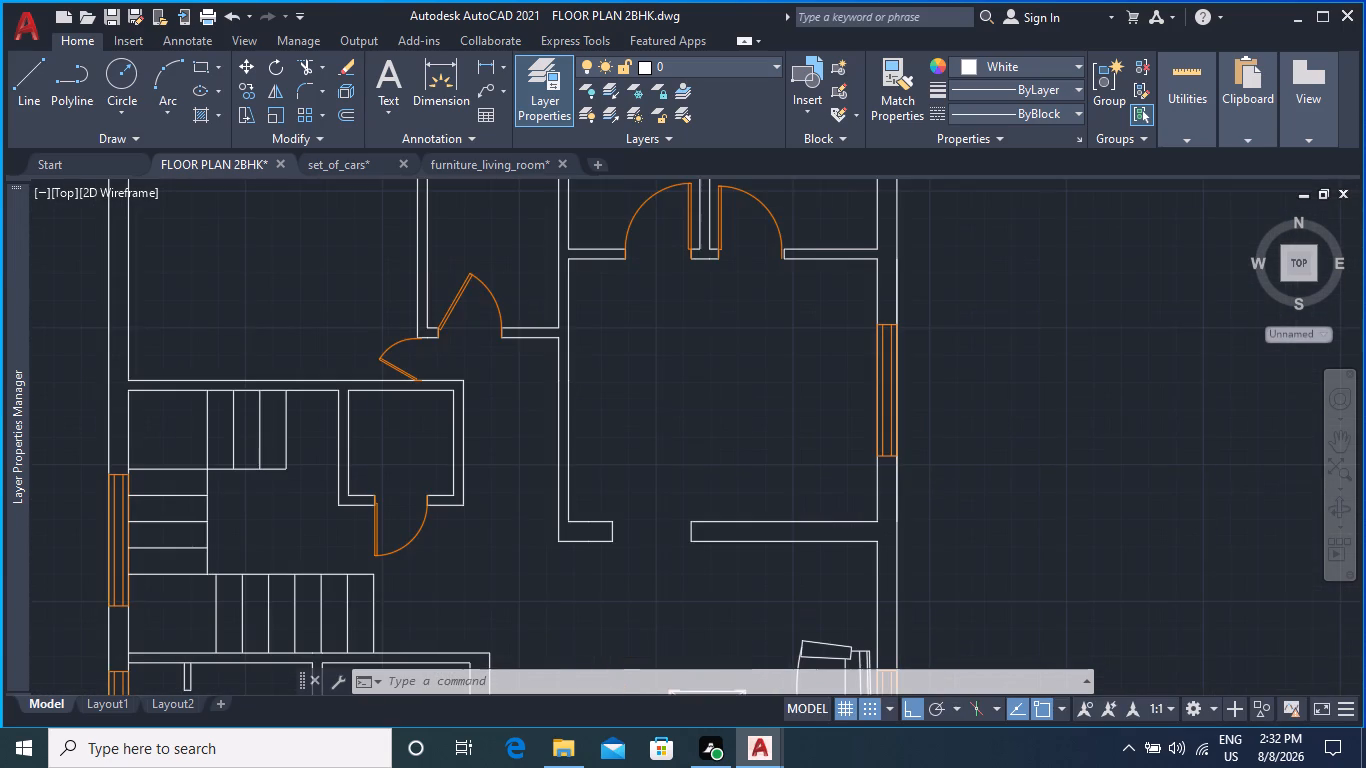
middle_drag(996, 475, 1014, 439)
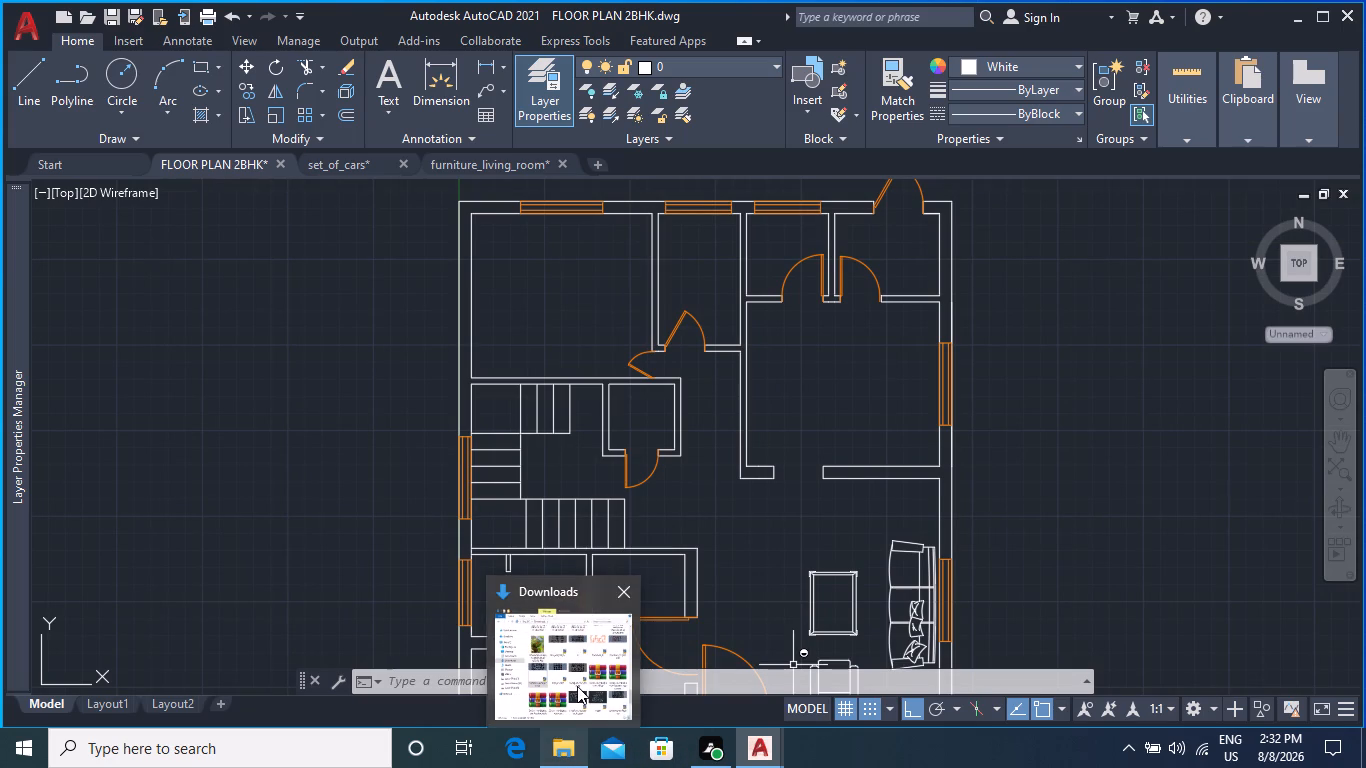
Switch to File Explorer, look through the Downloads folder's furniture and fixture CAD block files, and close the folder window.
click(577, 686)
scroll(857, 437, down, 1)
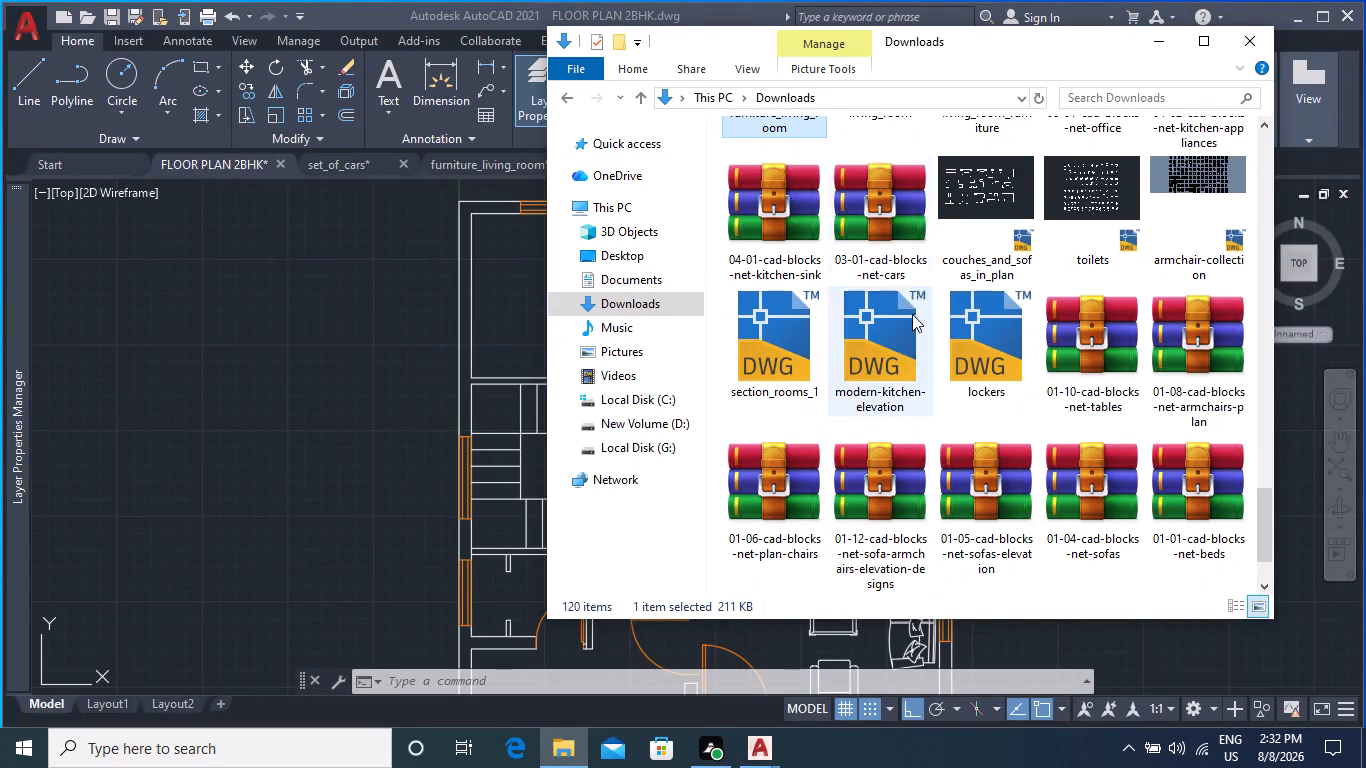
scroll(913, 316, up, 1)
scroll(913, 316, down, 1)
scroll(913, 316, up, 1)
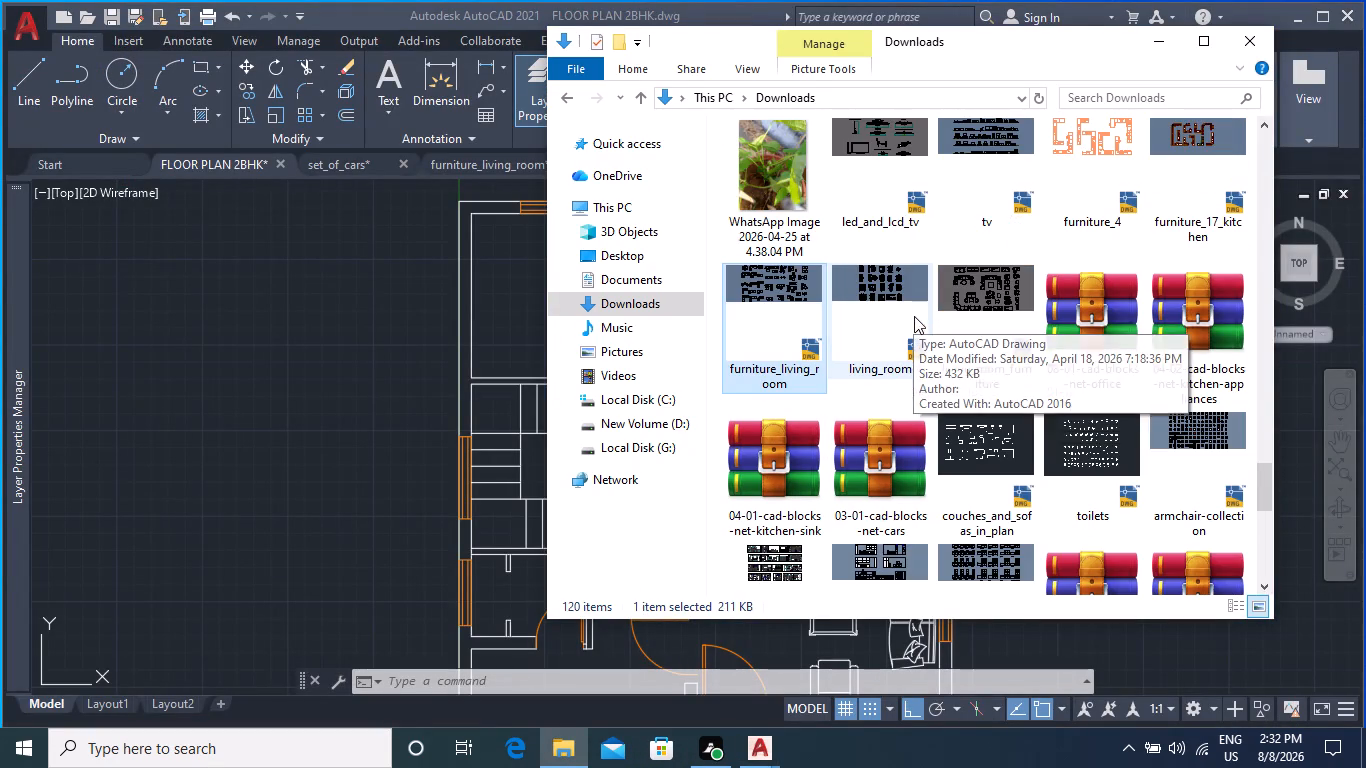
scroll(1051, 239, up, 1)
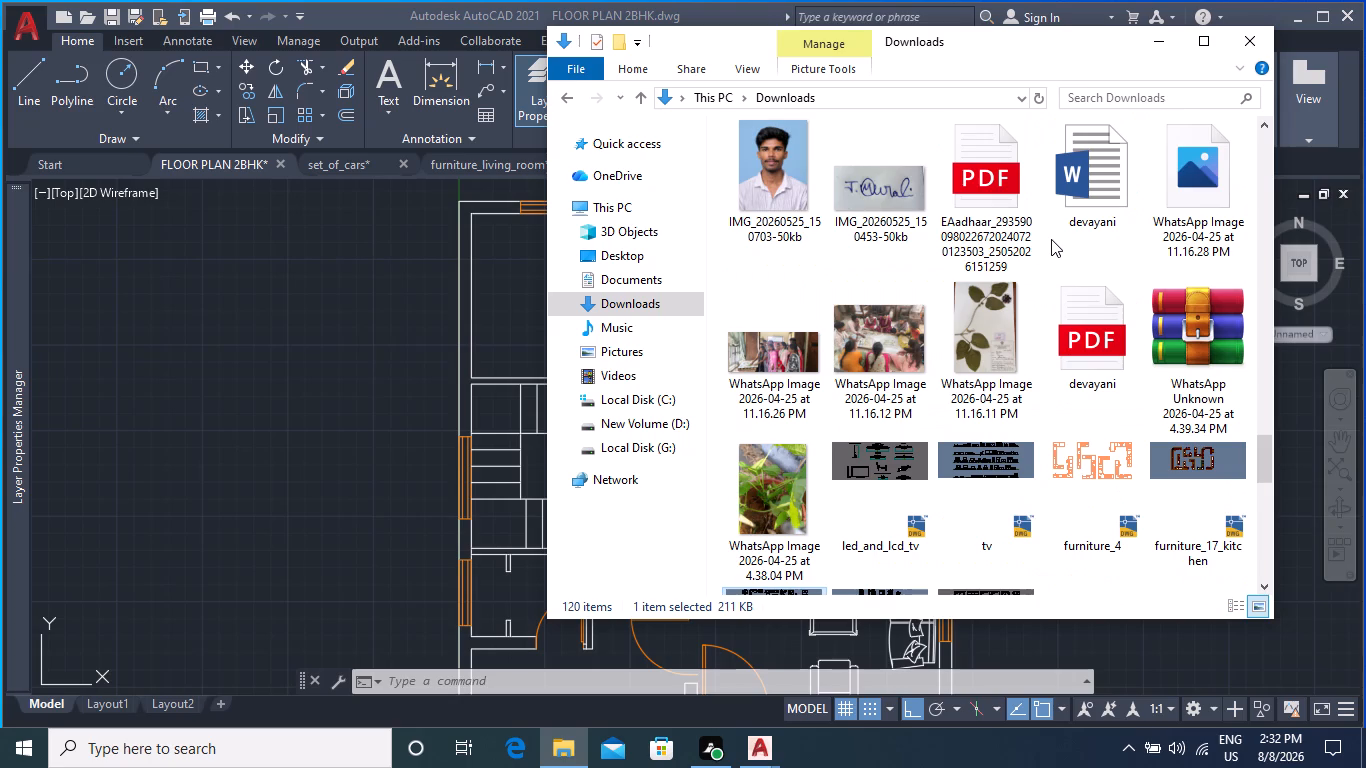
scroll(1053, 259, down, 1)
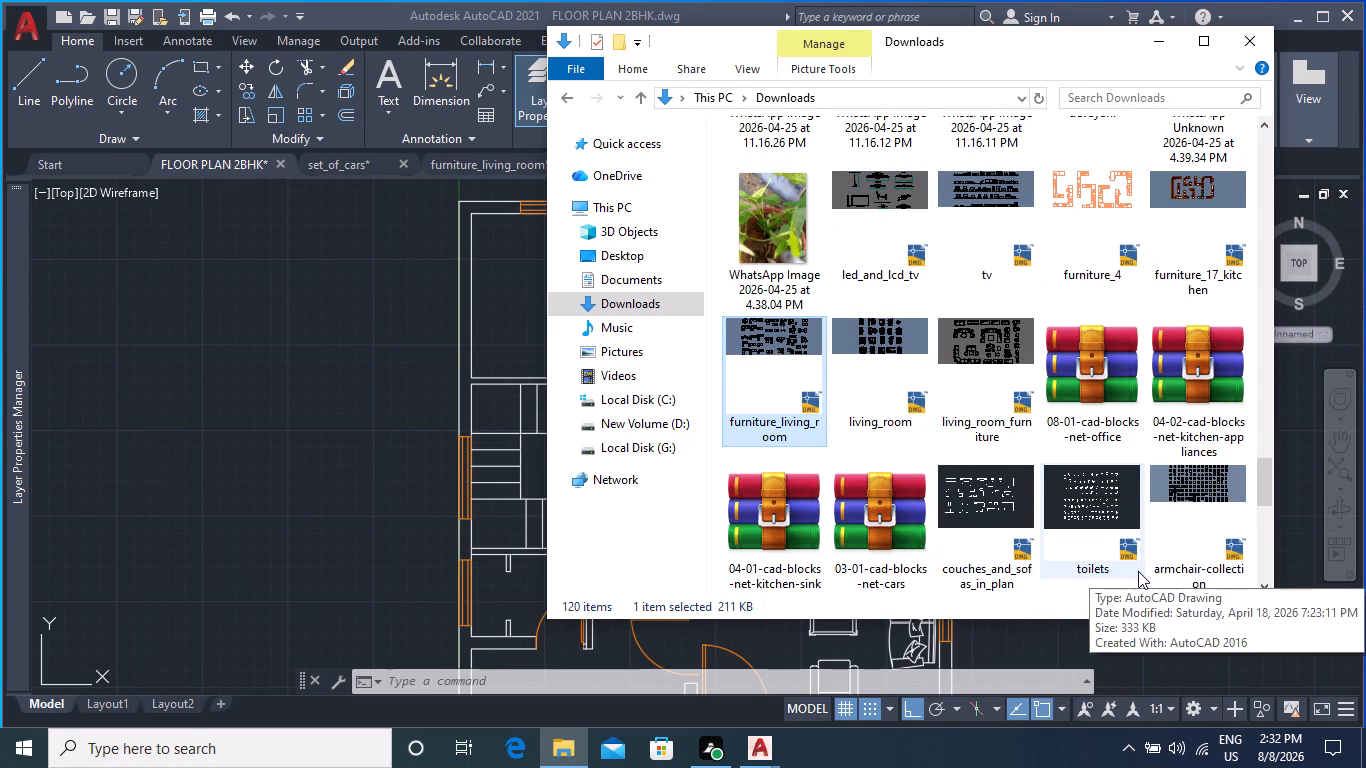
scroll(1138, 571, down, 1)
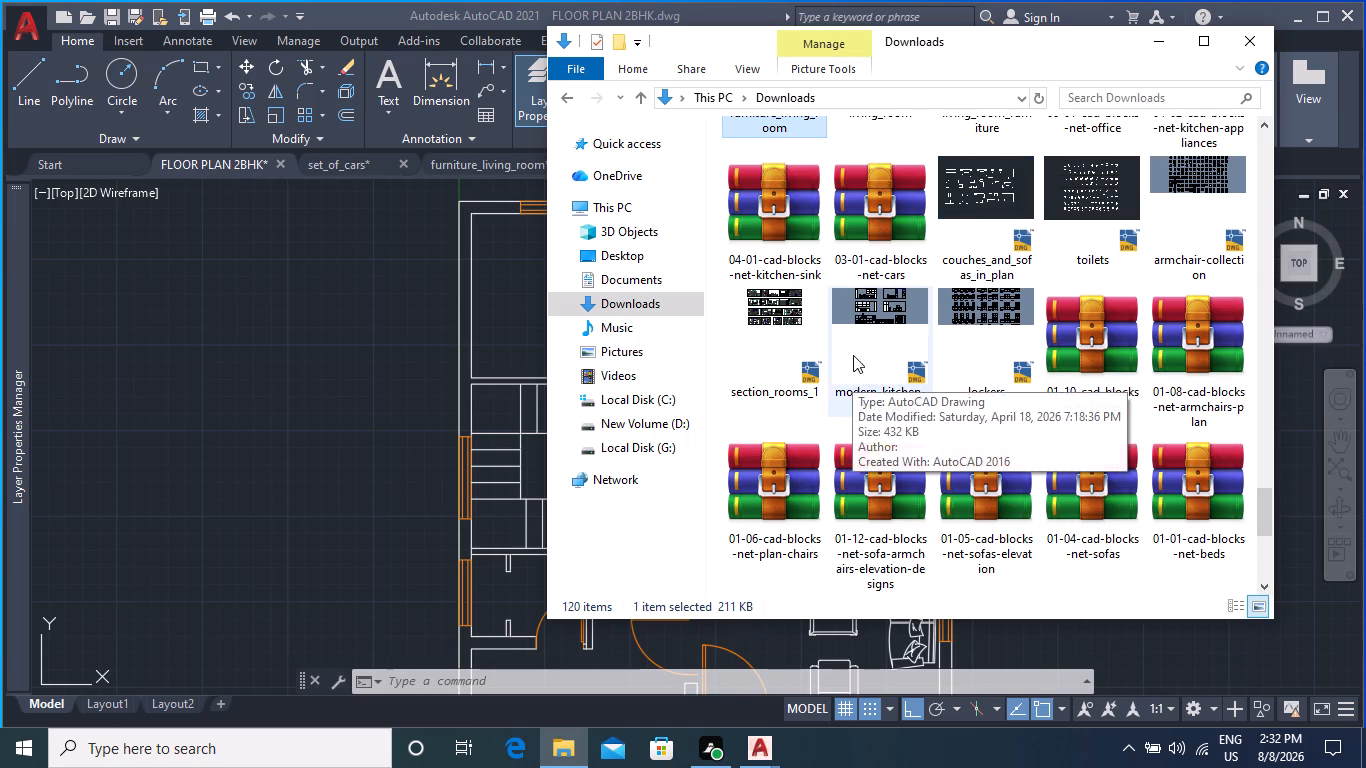
scroll(897, 250, up, 1)
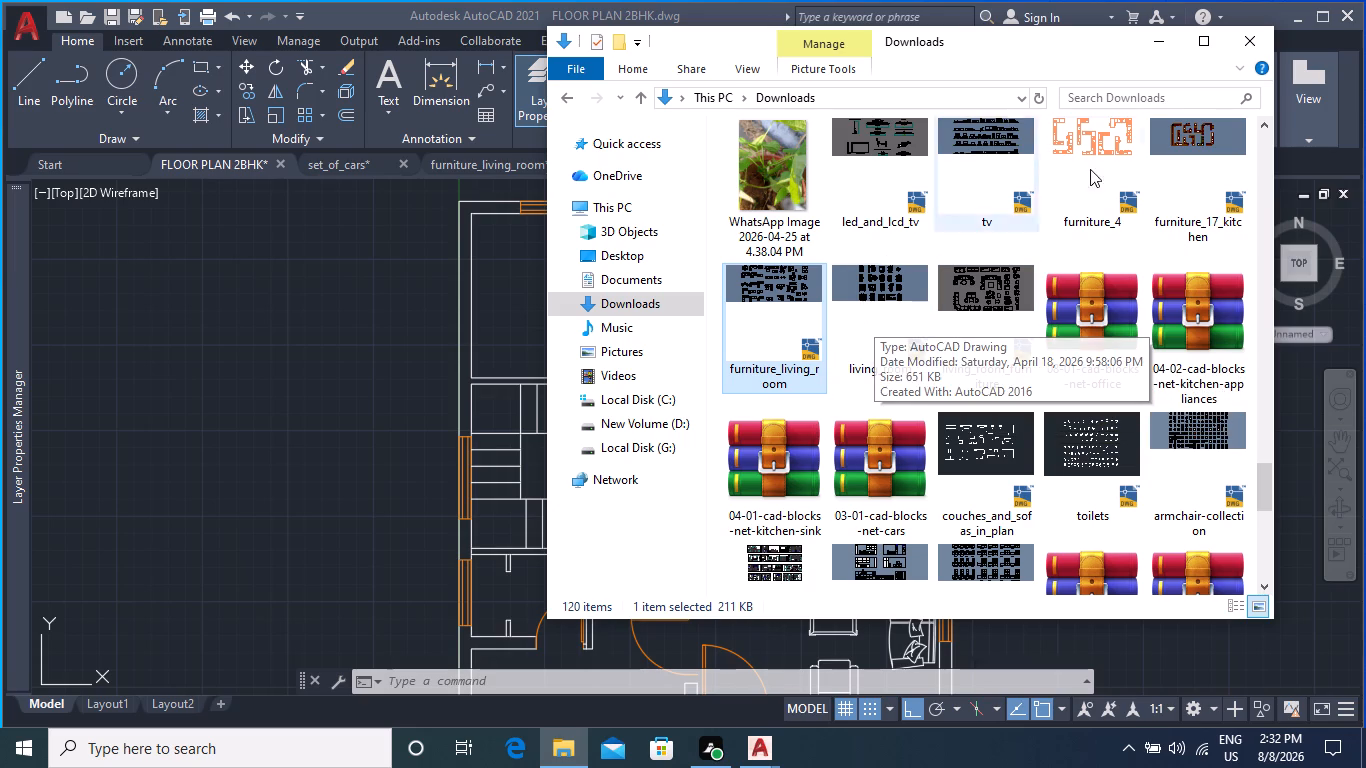
click(1232, 44)
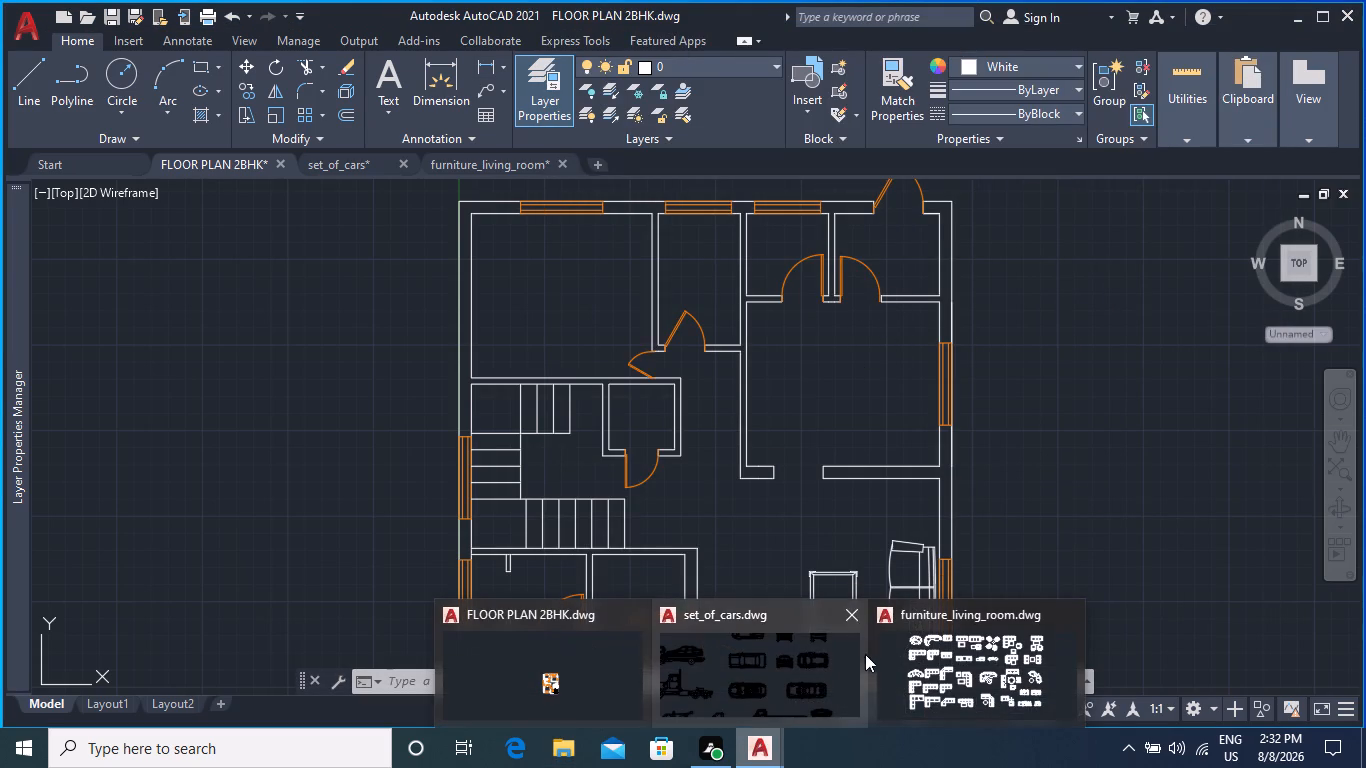
Close the furniture_living_room and set_of_cars drawings without saving their changes, keeping FLOOR PLAN 2BHK open.
click(557, 161)
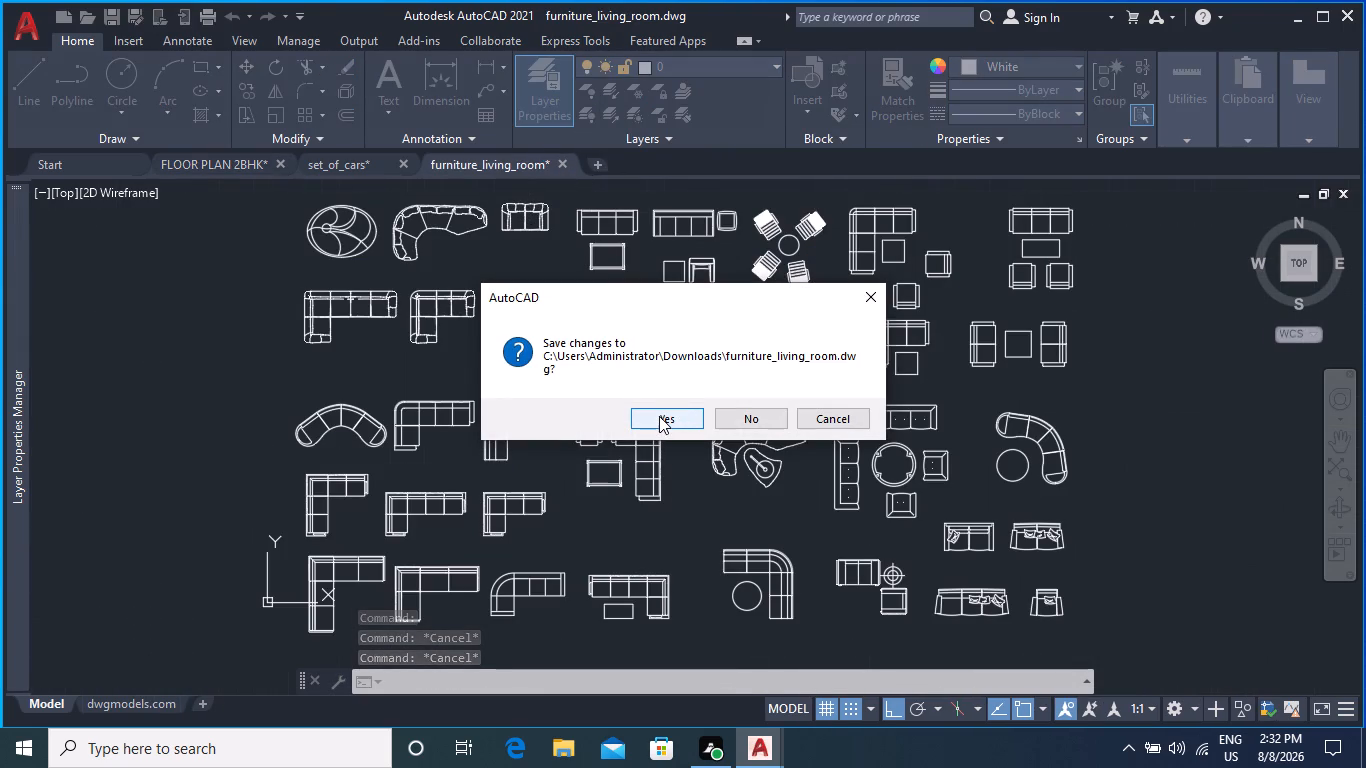
click(760, 422)
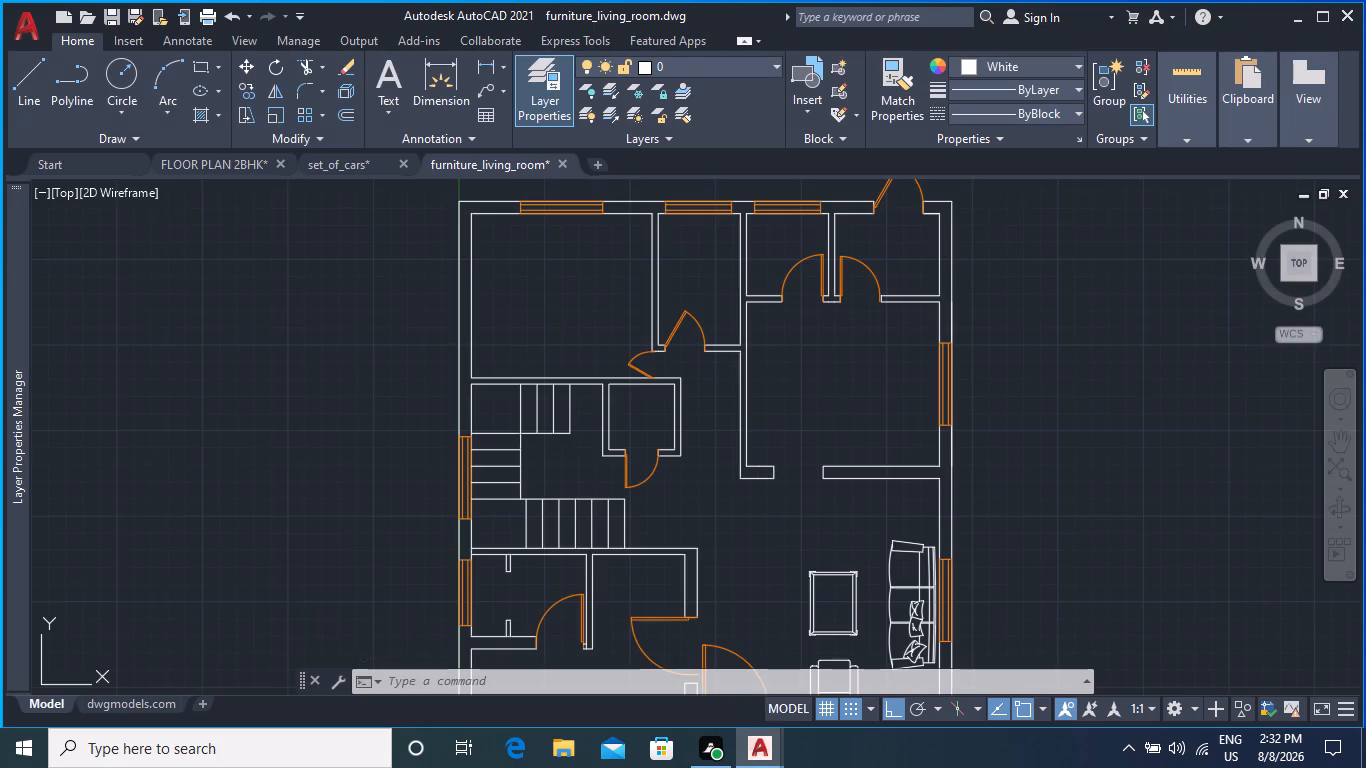
click(402, 166)
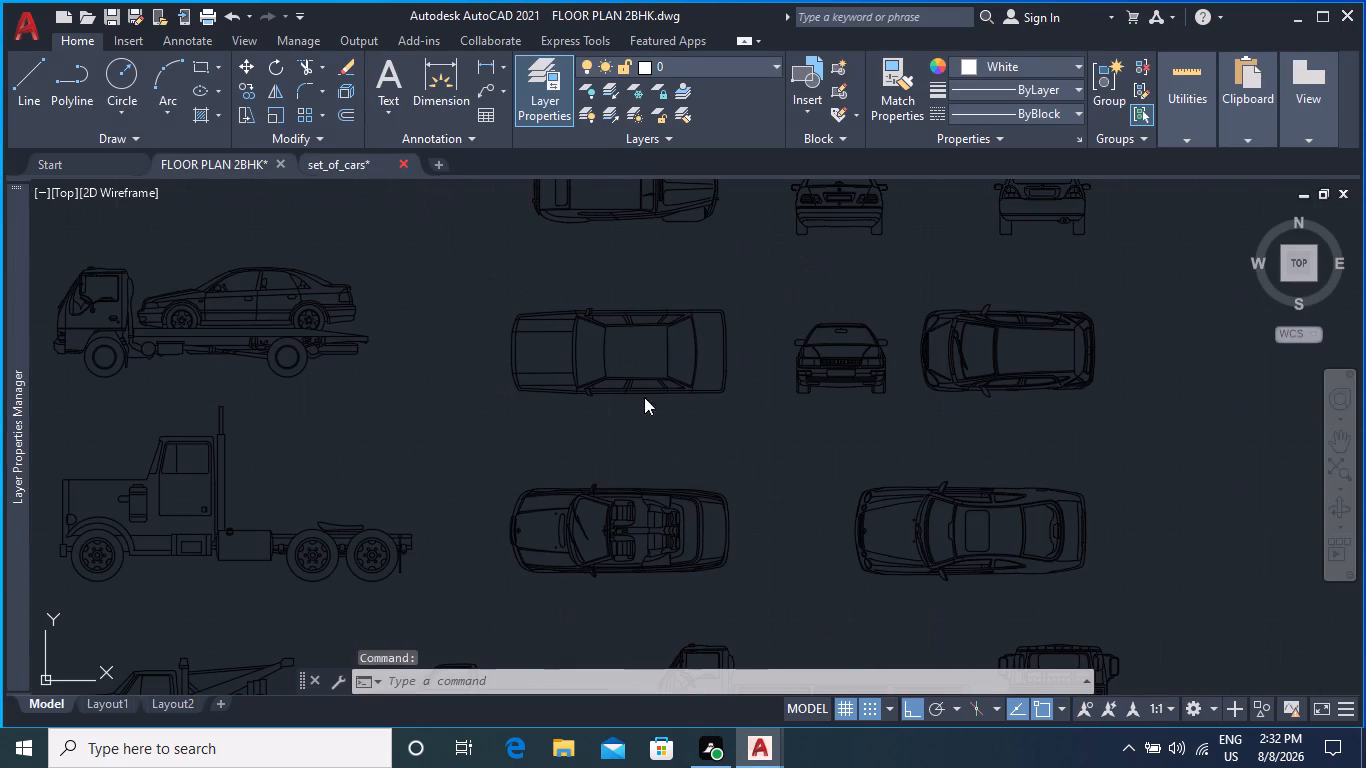
click(733, 417)
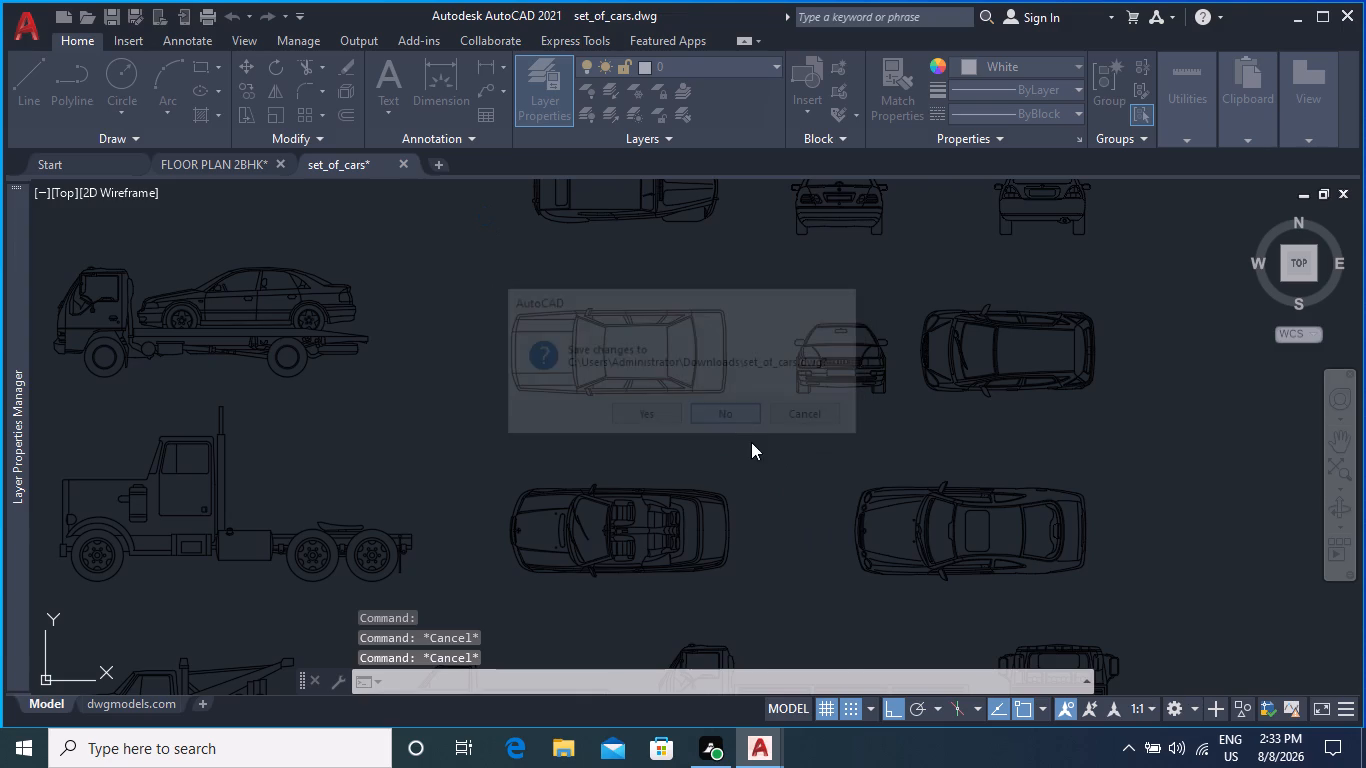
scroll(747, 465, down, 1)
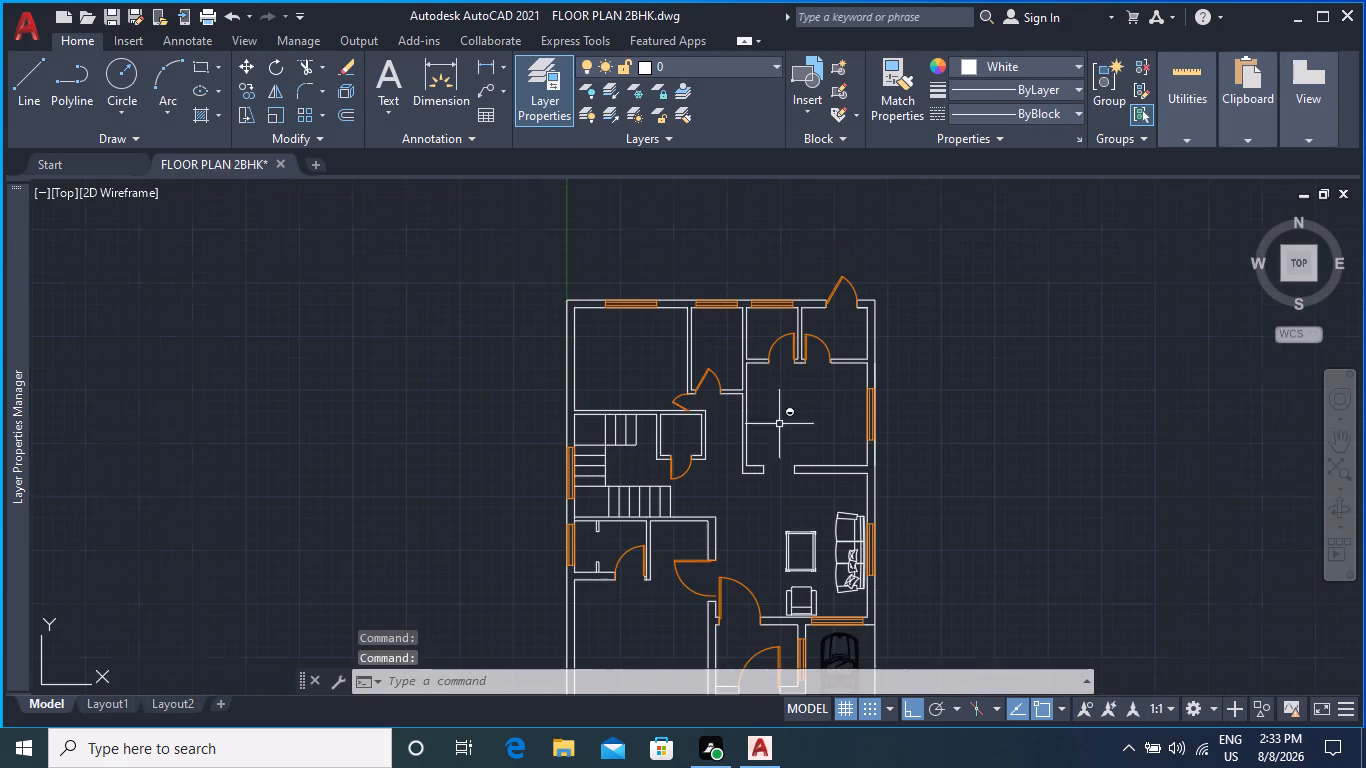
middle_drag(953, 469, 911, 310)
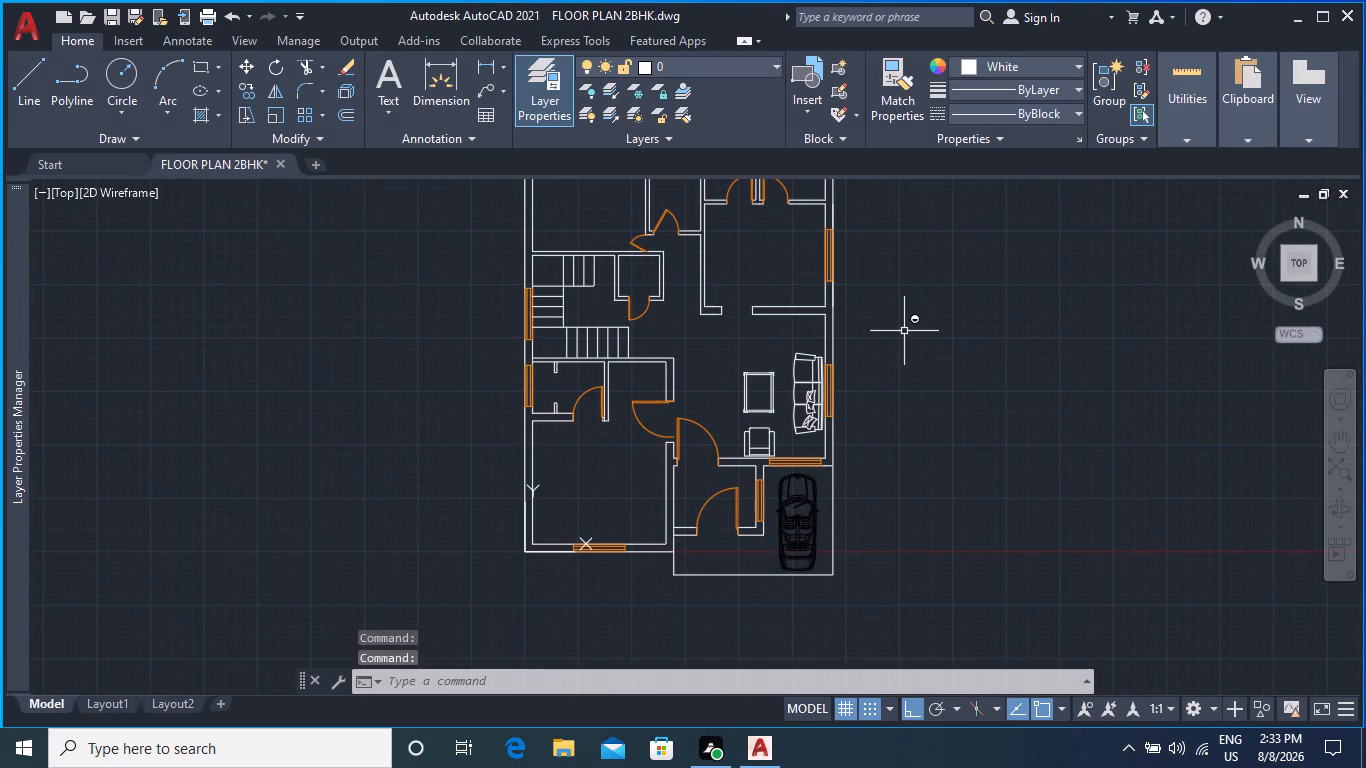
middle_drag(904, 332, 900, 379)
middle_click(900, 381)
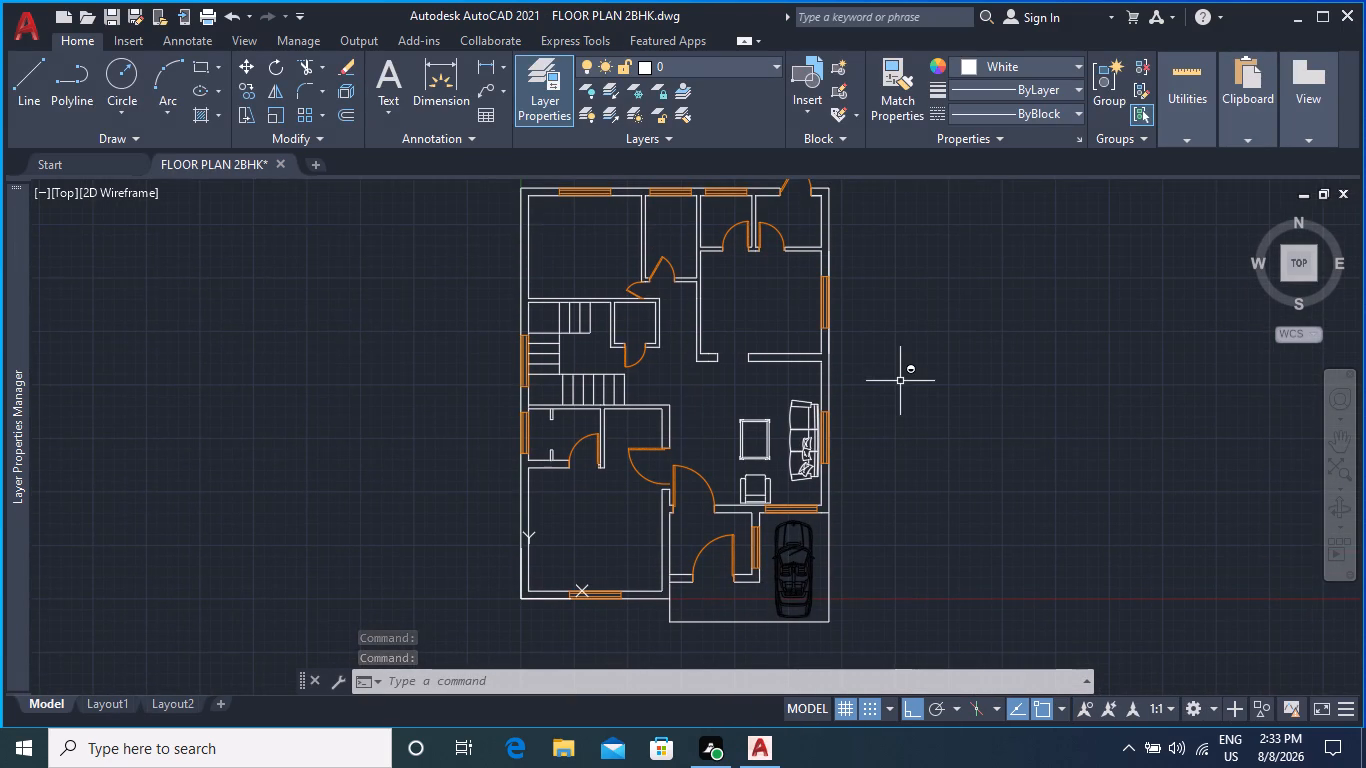
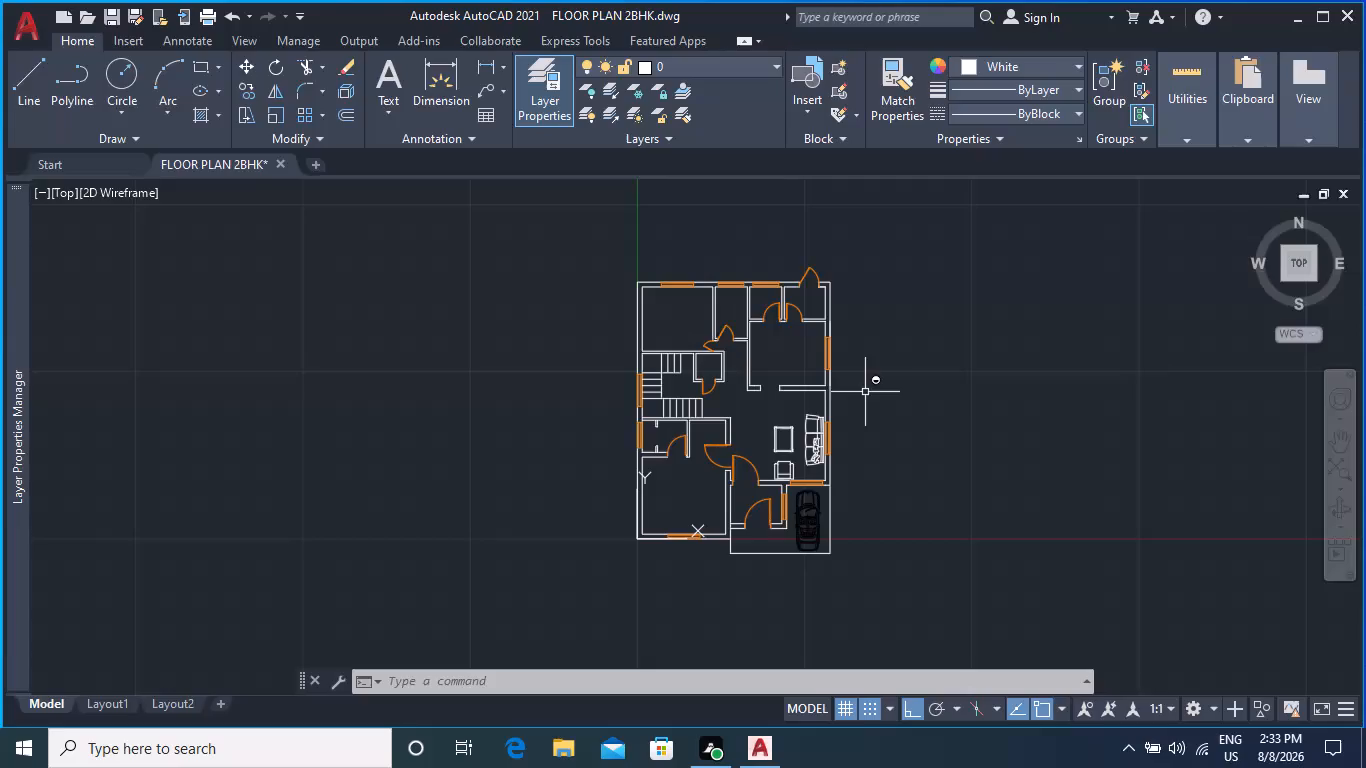
Save the FLOOR PLAN 2BHK drawing with the placed car and living room furniture.
scroll(865, 392, up, 1)
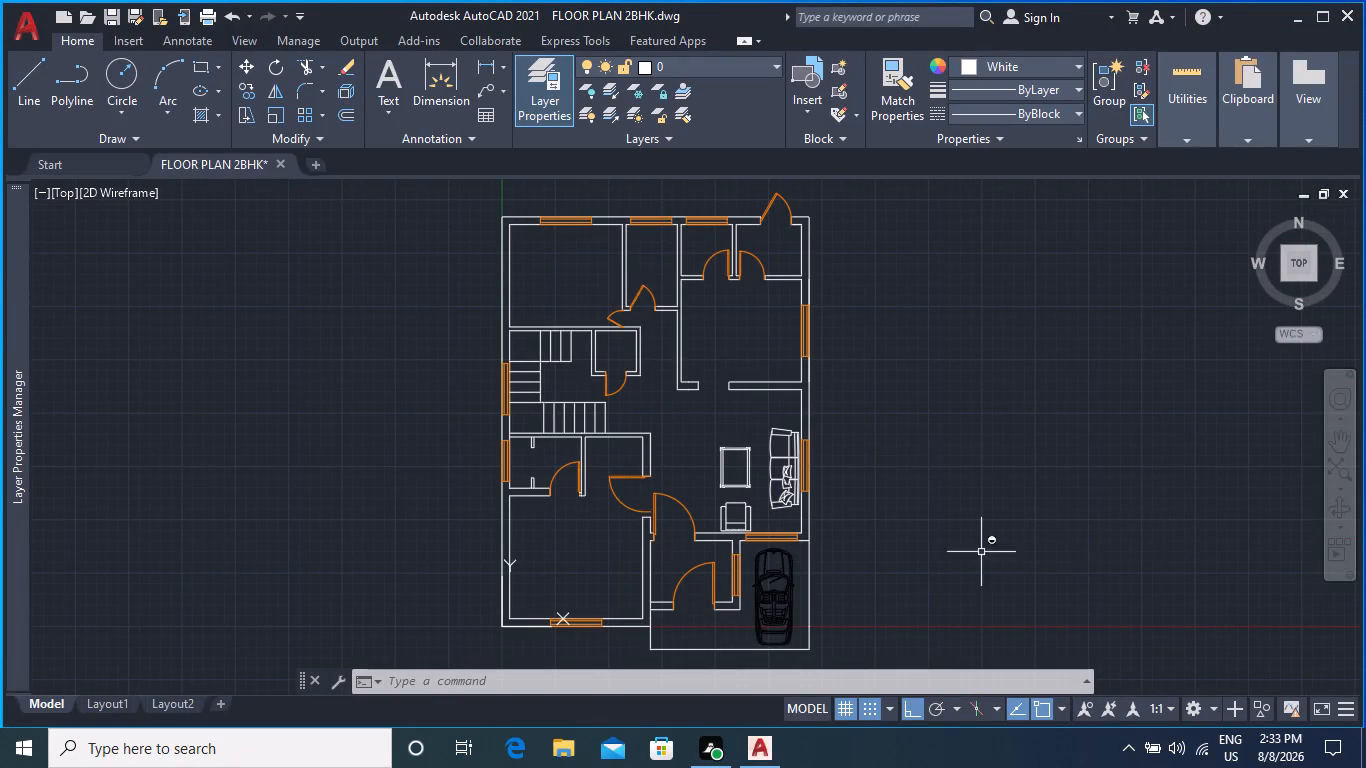
key(ctrl+s)
key(ctrl+s)
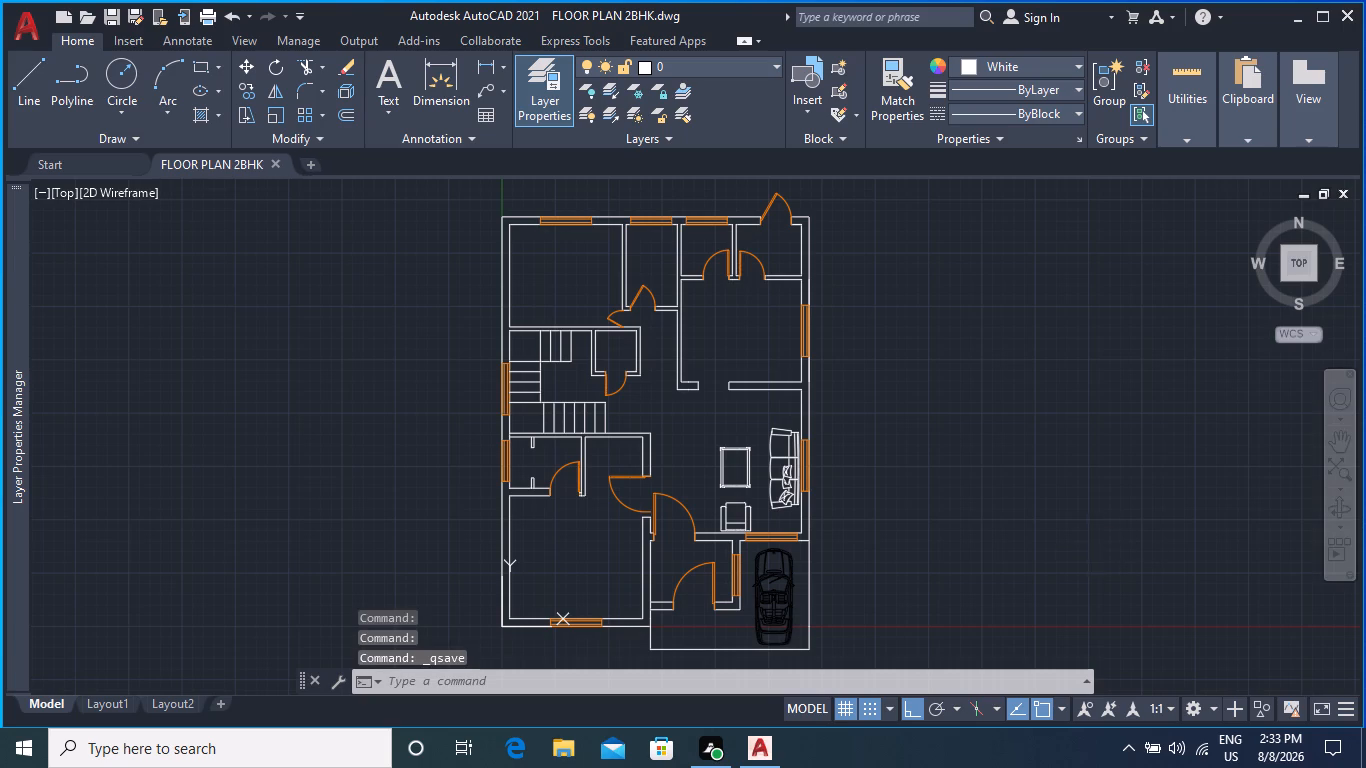
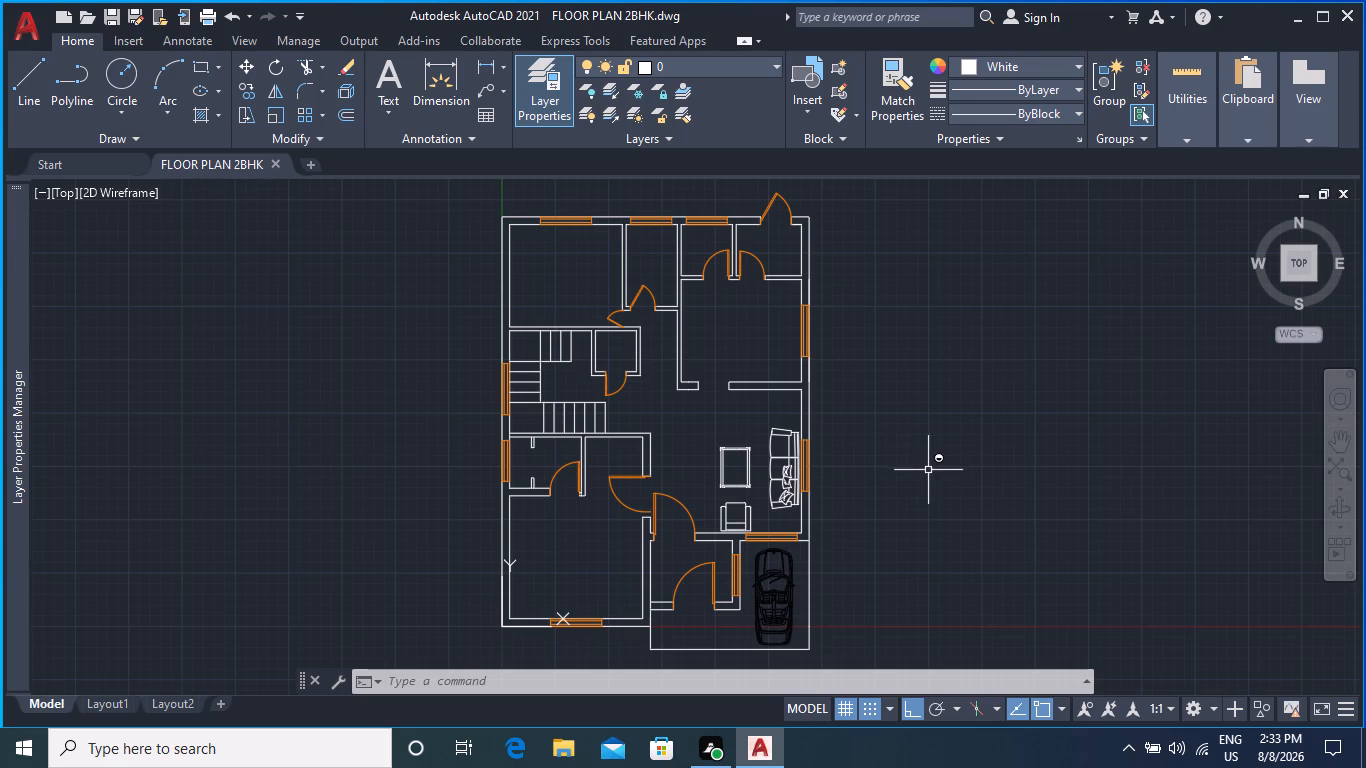
Save the FLOOR PLAN 2BHK drawing again with its current furniture layout.
key(ctrl+s)
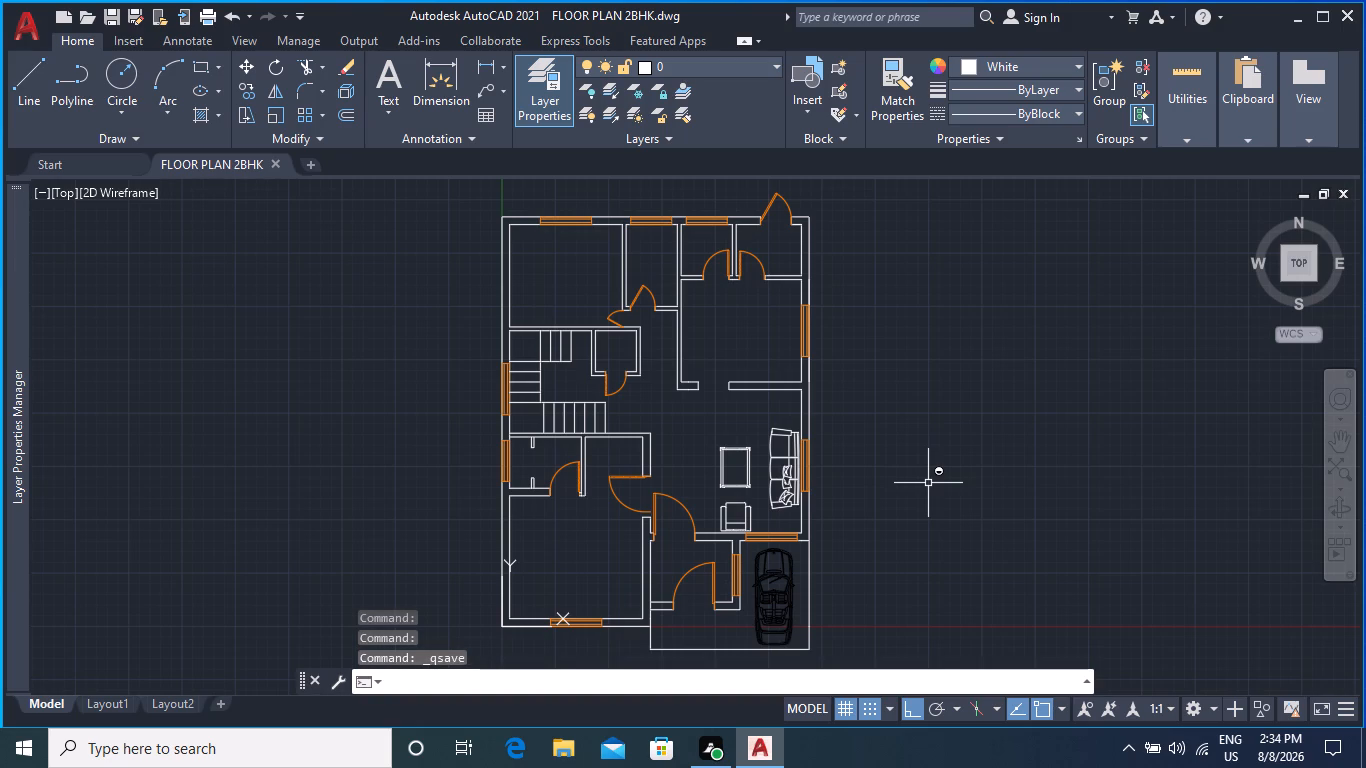
Lock the Windows session, leaving the floor plan drawing open.
key(super+l)
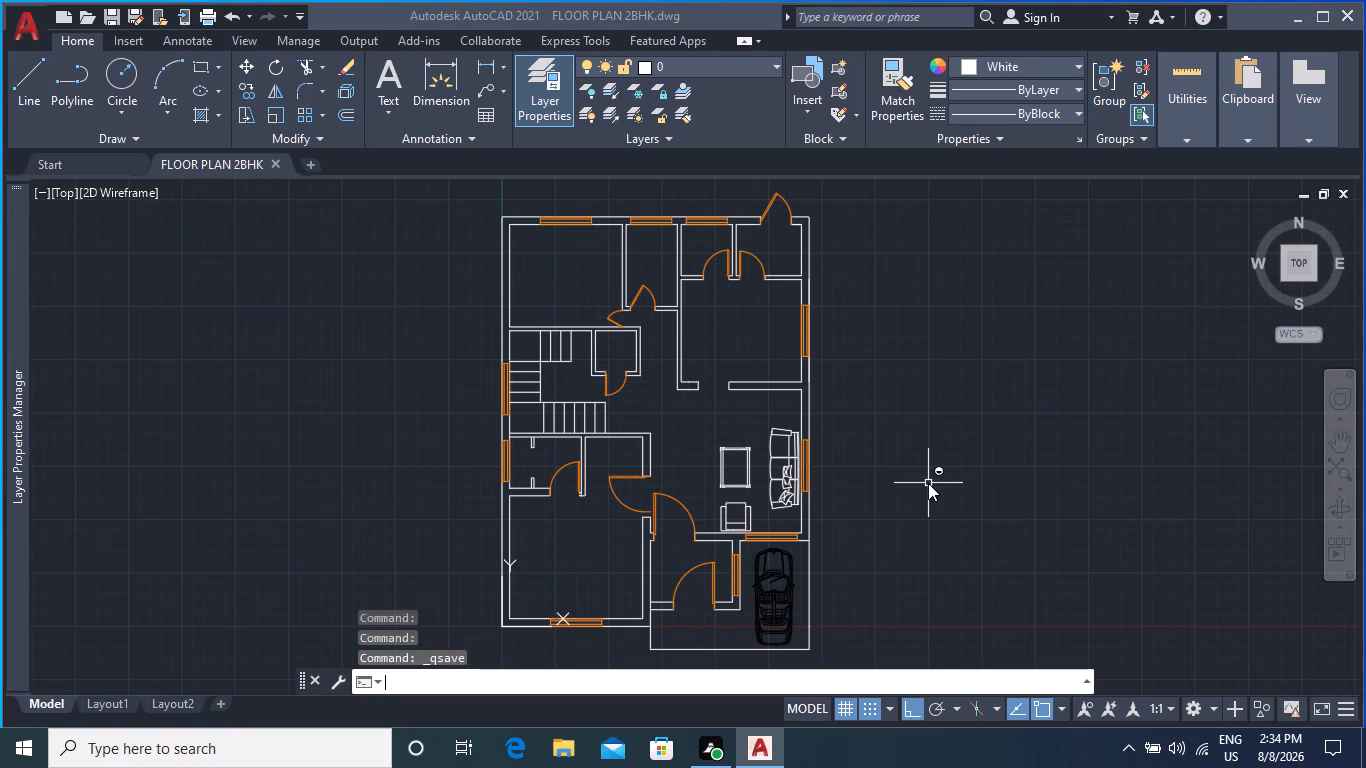
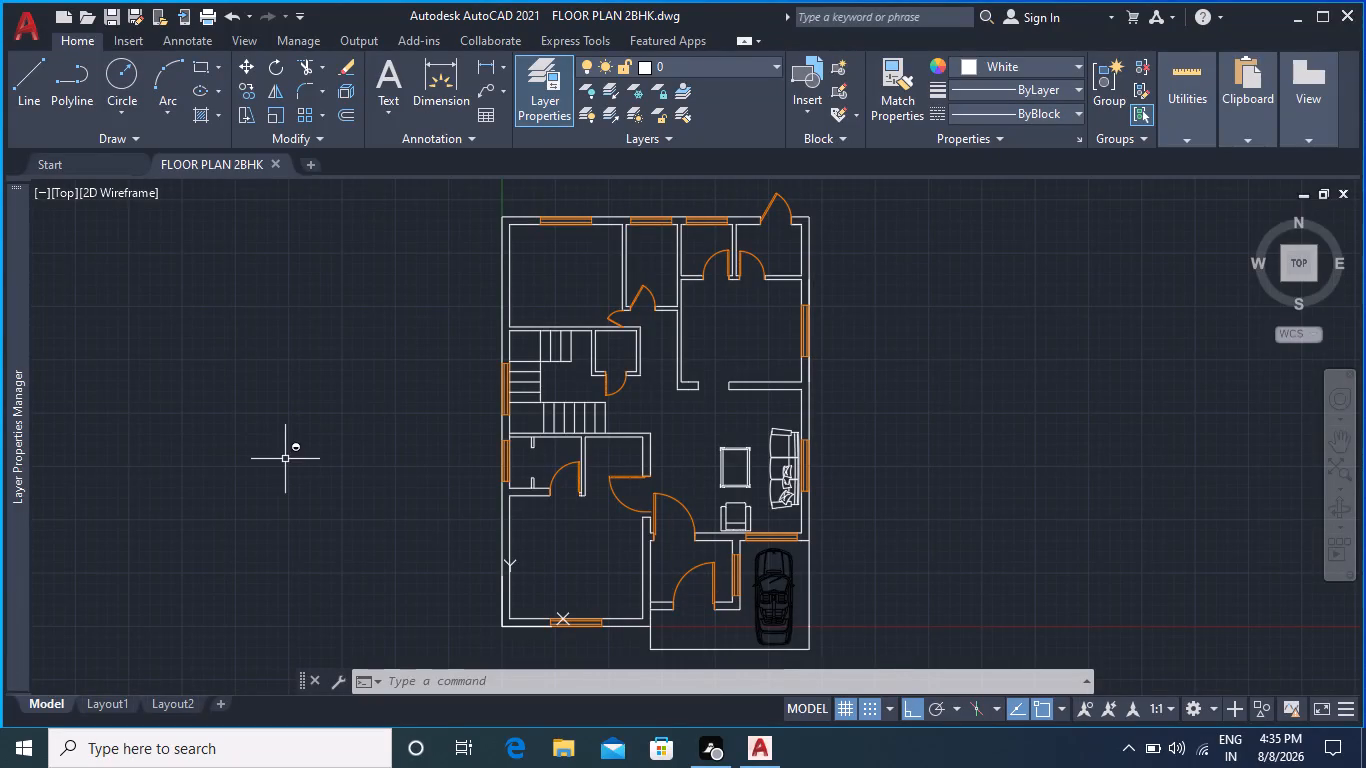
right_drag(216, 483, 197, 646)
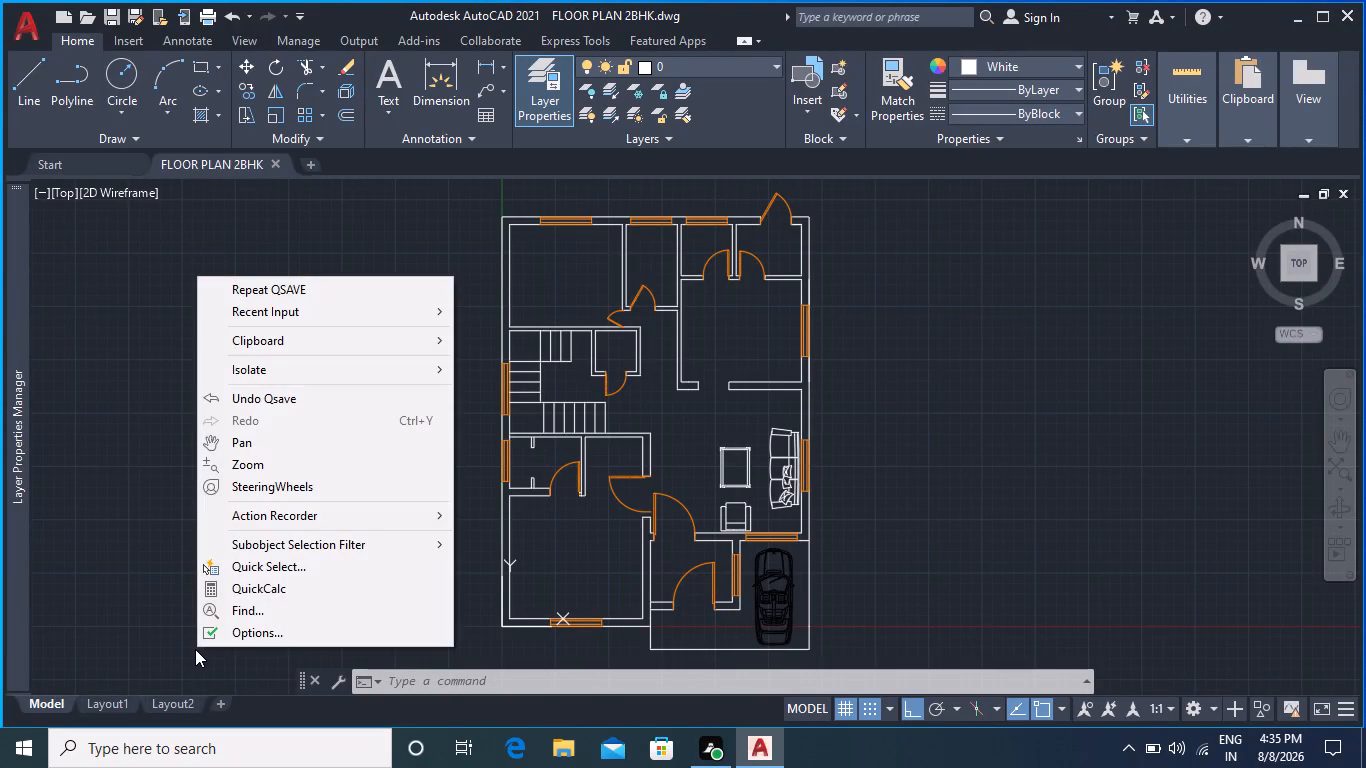
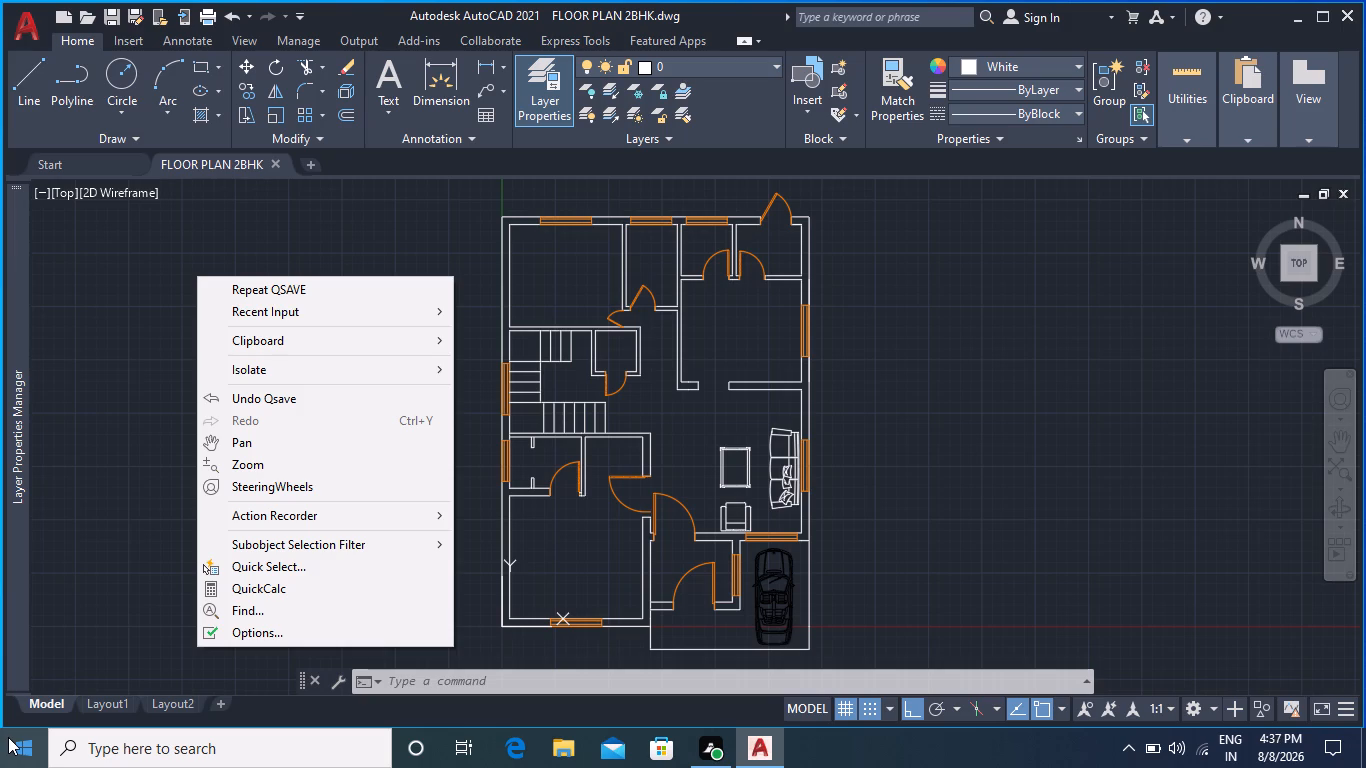
Examine the placement of the sofa, coffee table, armchair and car in the floor plan.
click(70, 542)
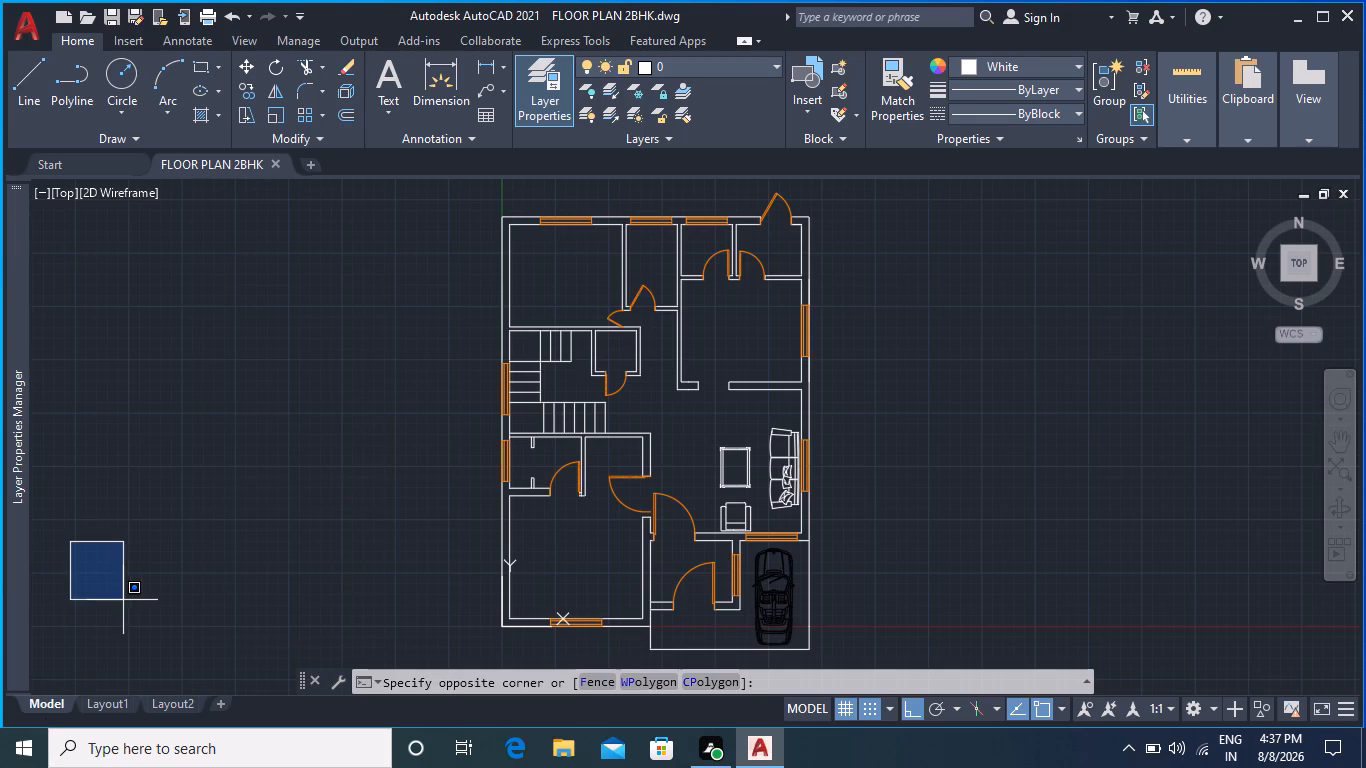
key(Escape)
key(Escape)
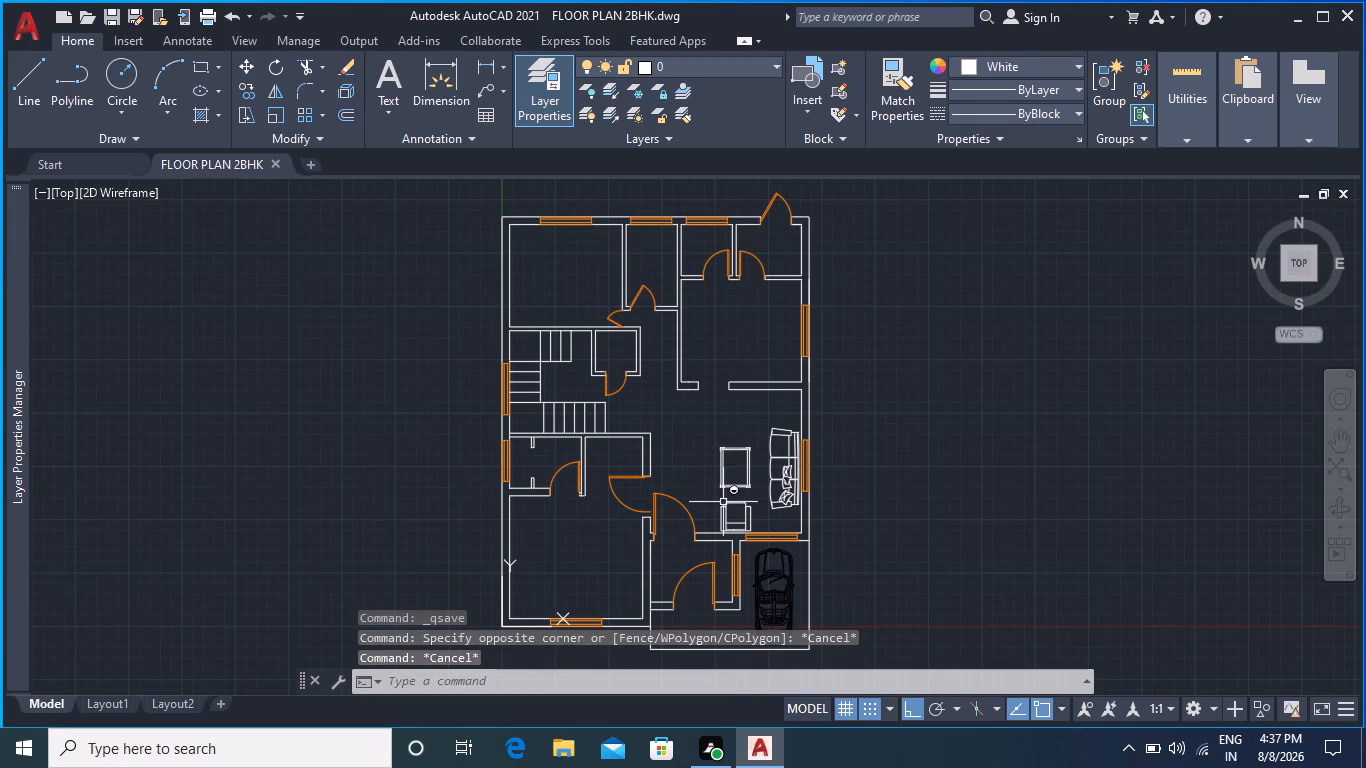
scroll(769, 473, up, 3)
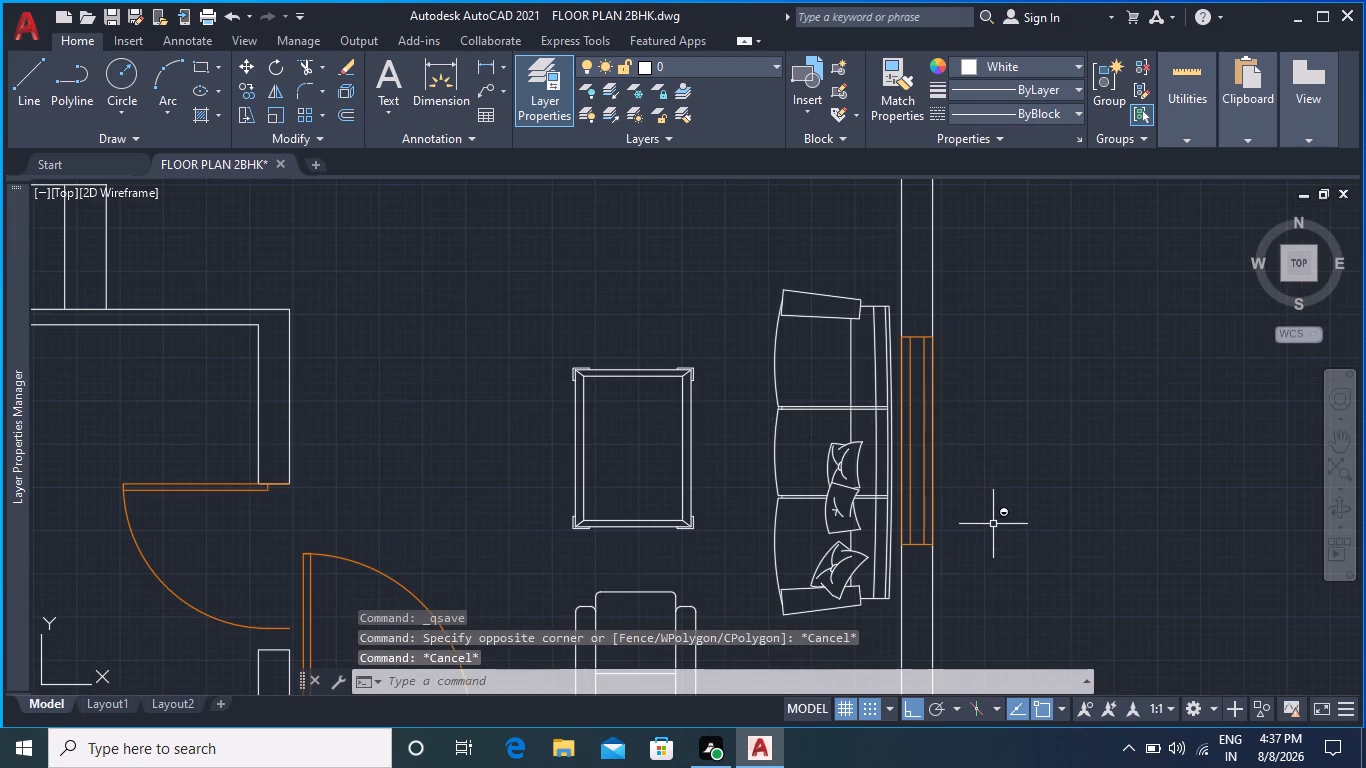
shift+middle_drag(968, 547, 956, 523)
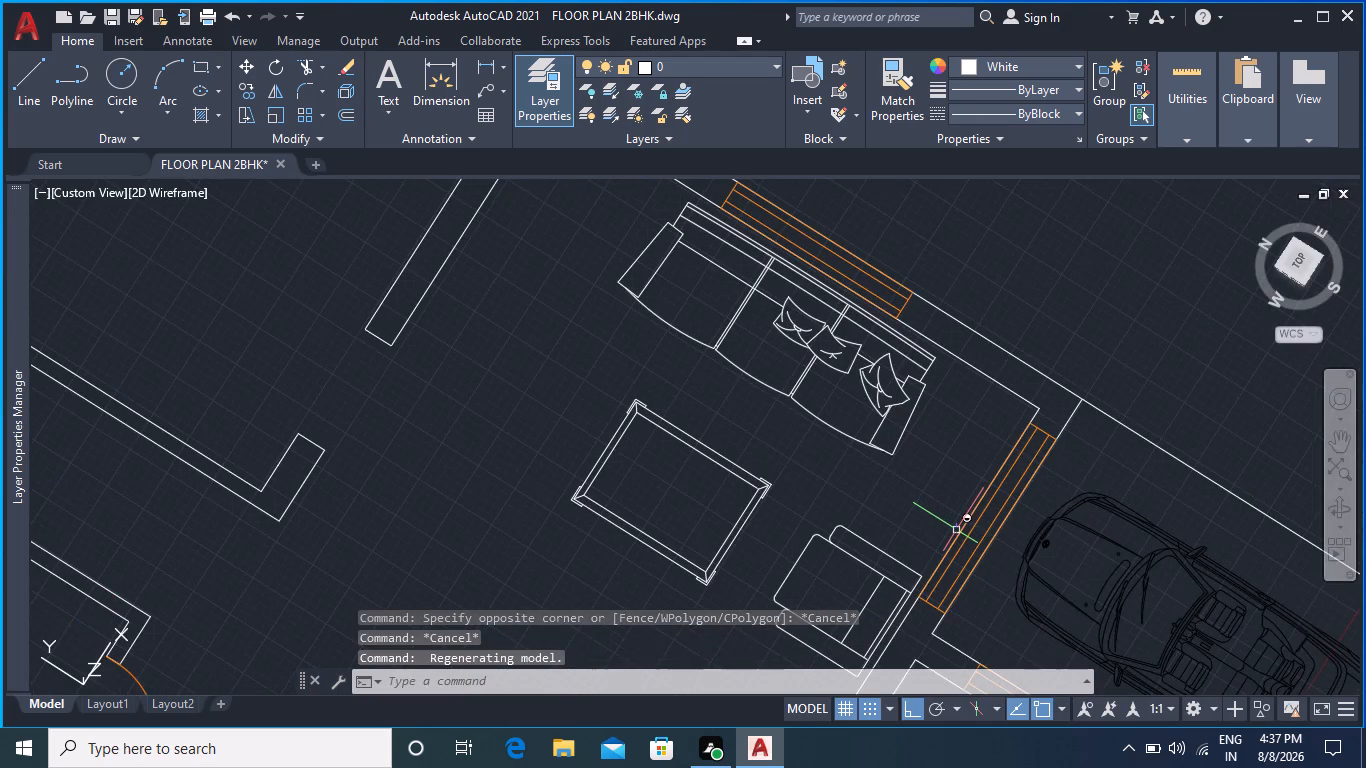
key(ctrl+z)
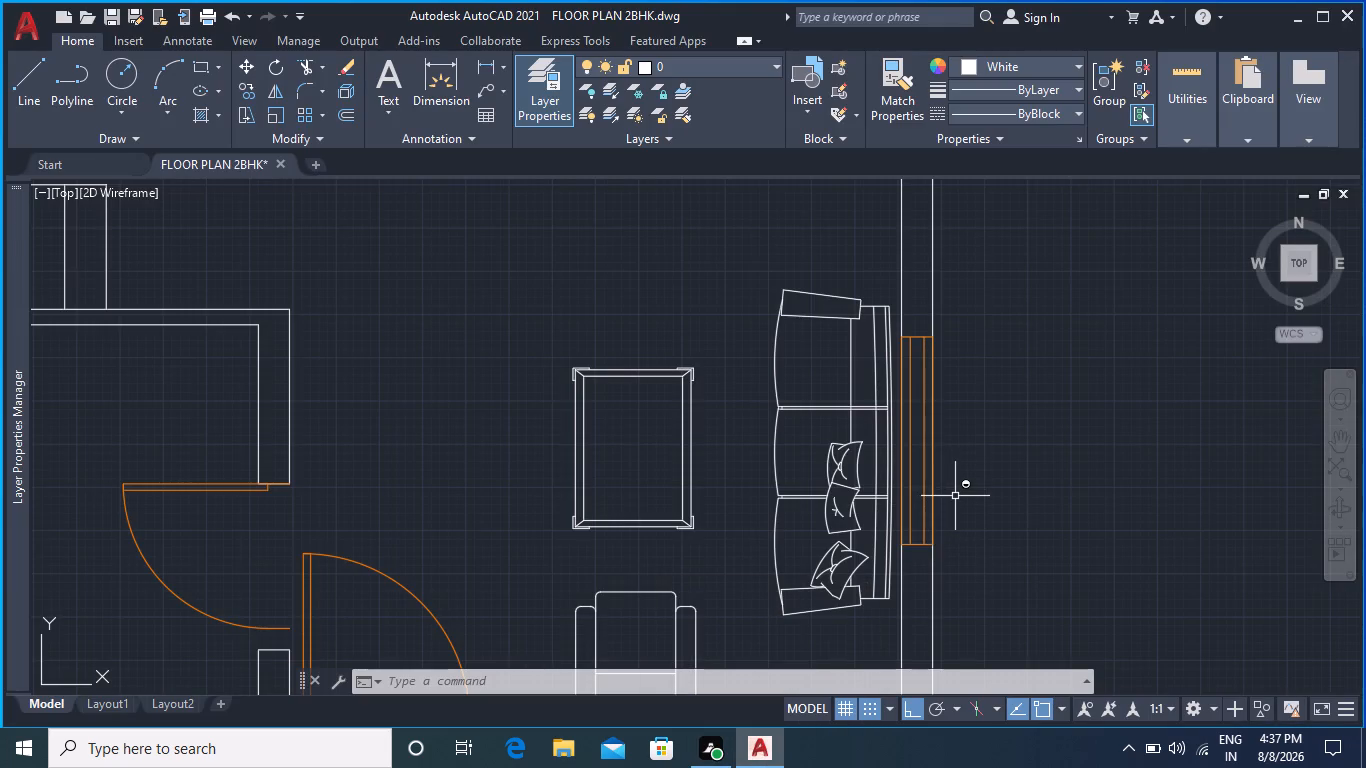
scroll(843, 485, up, 1)
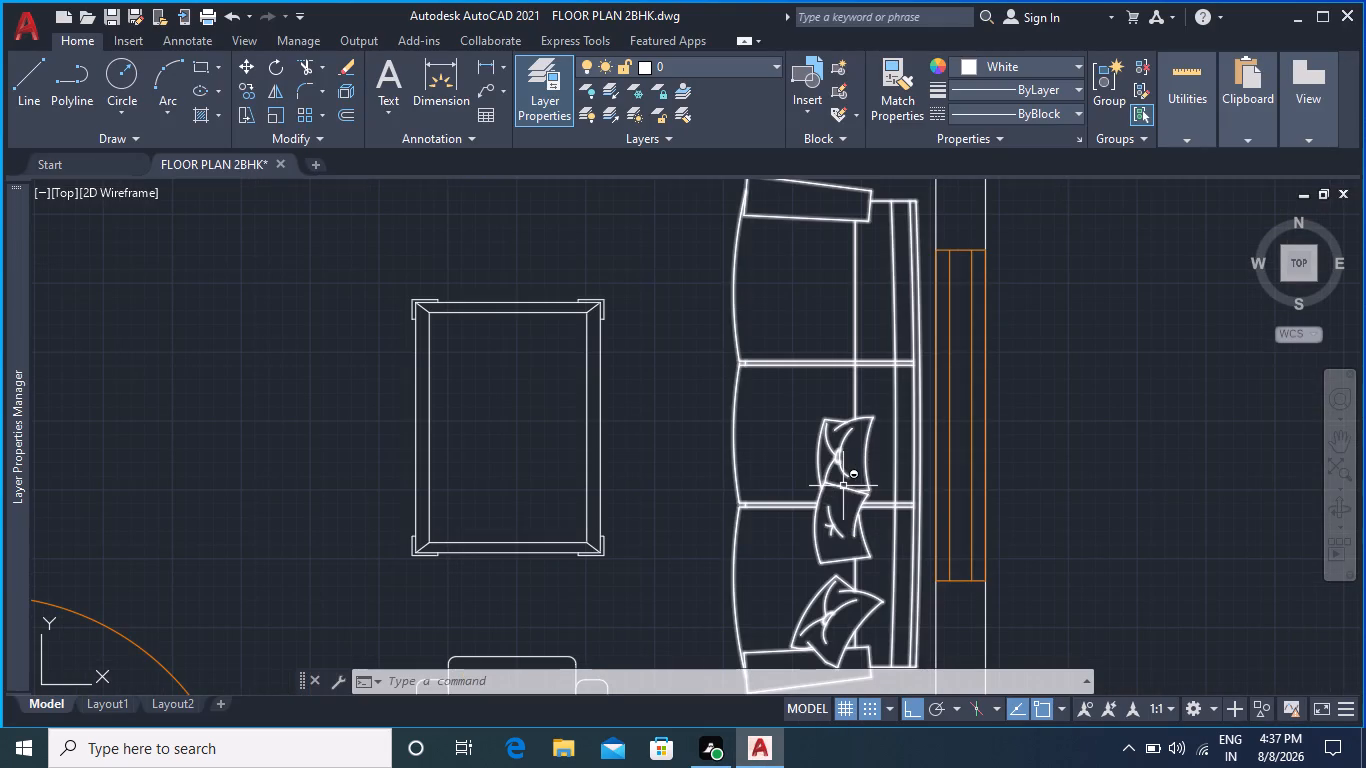
scroll(843, 486, down, 1)
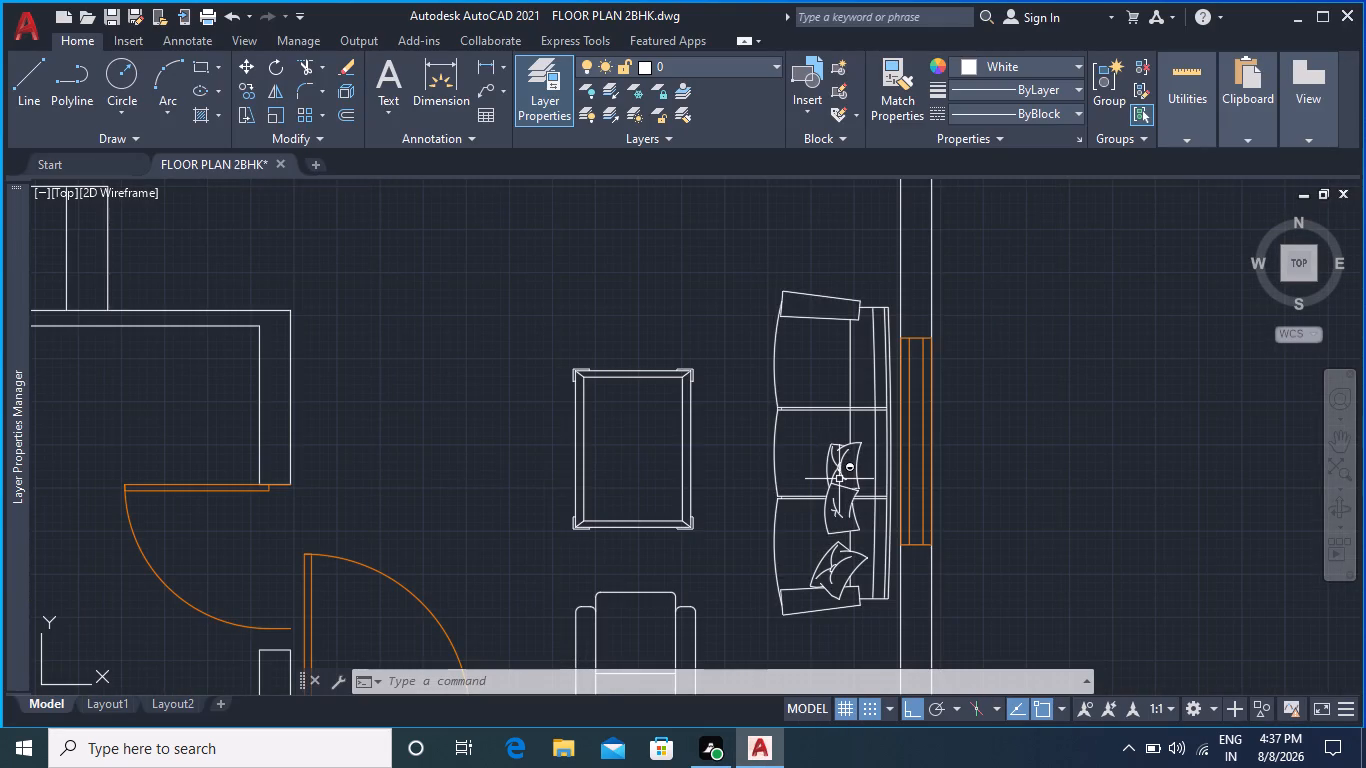
scroll(843, 479, down, 1)
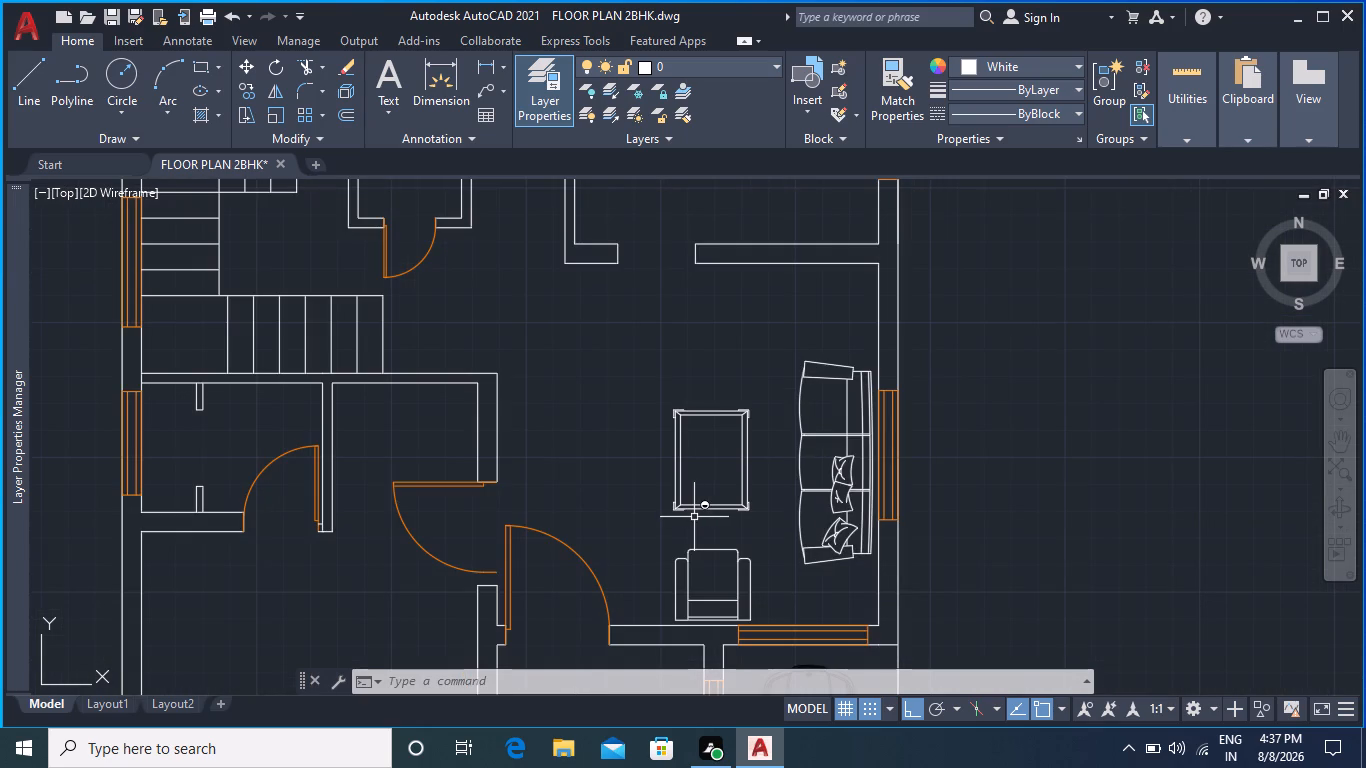
scroll(694, 517, down, 1)
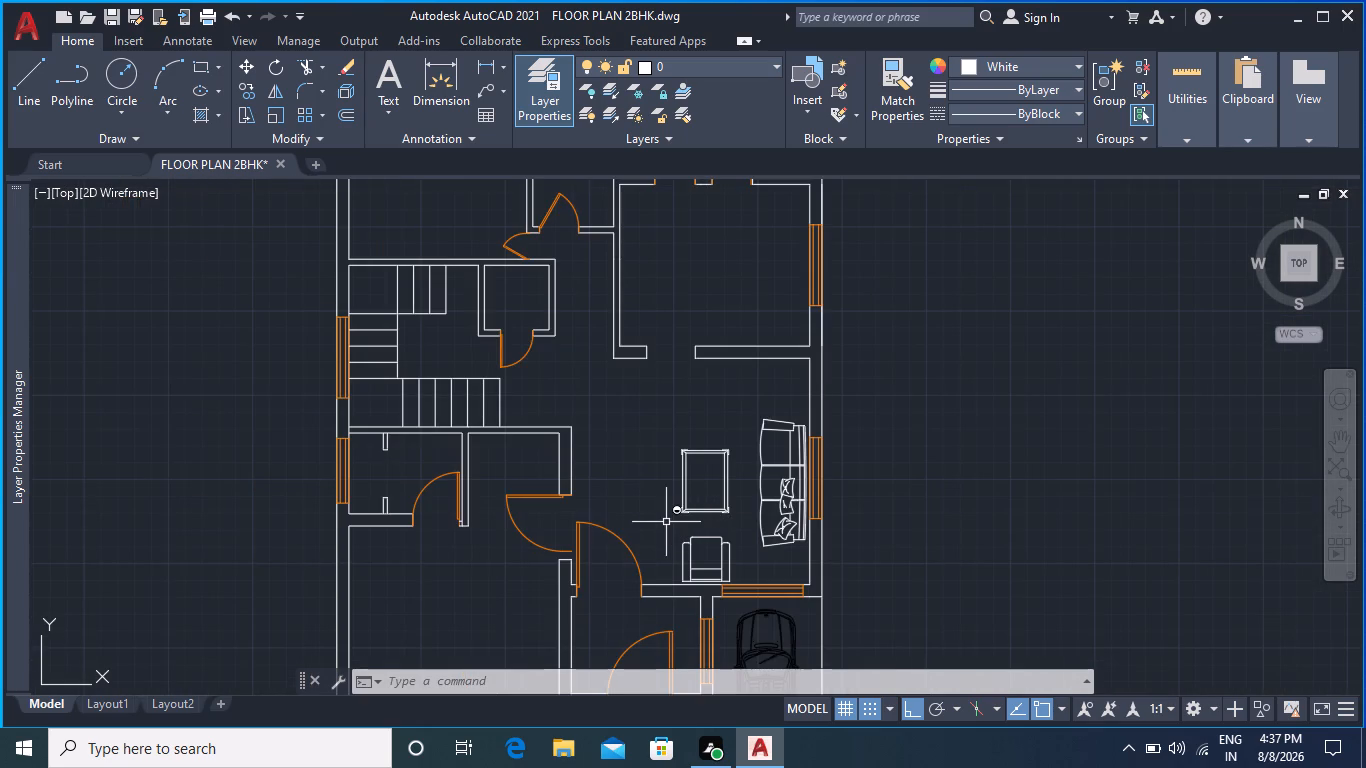
middle_drag(660, 525, 718, 347)
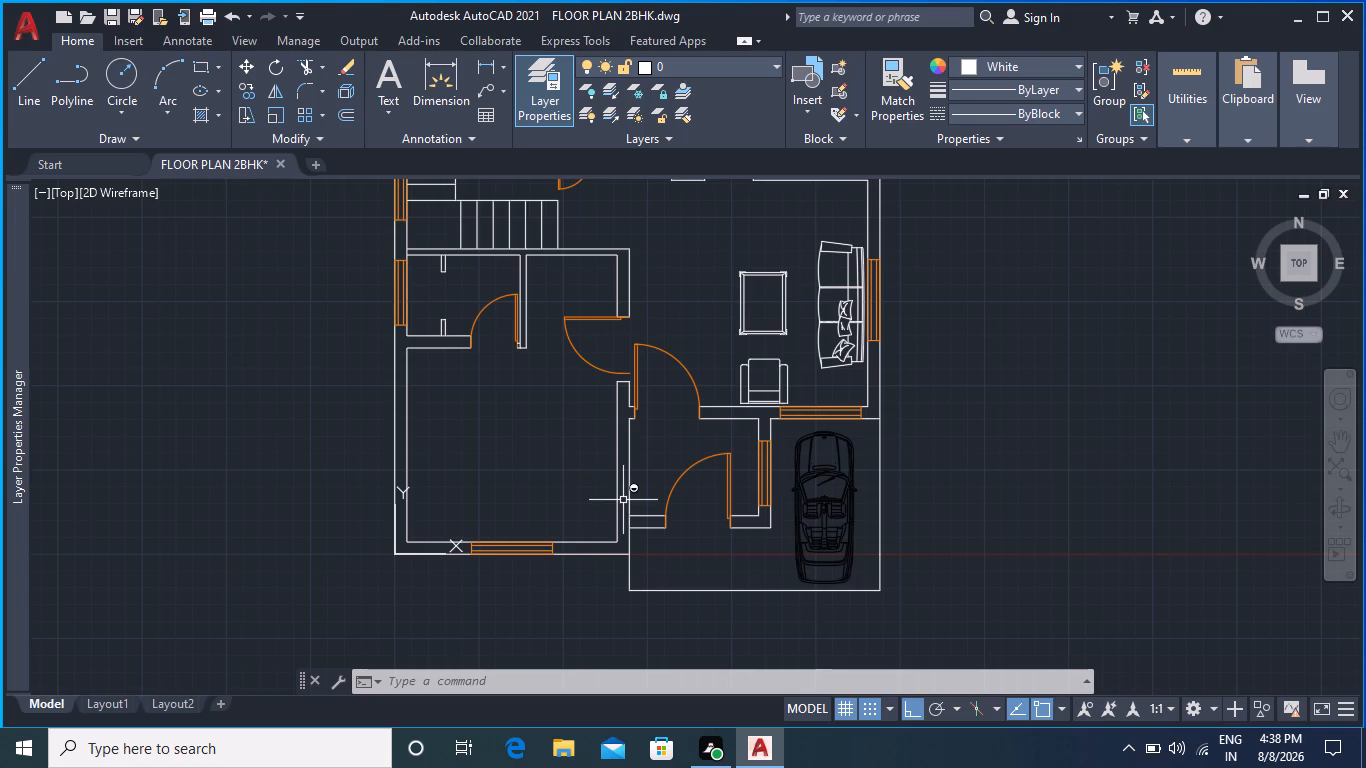
scroll(666, 446, up, 1)
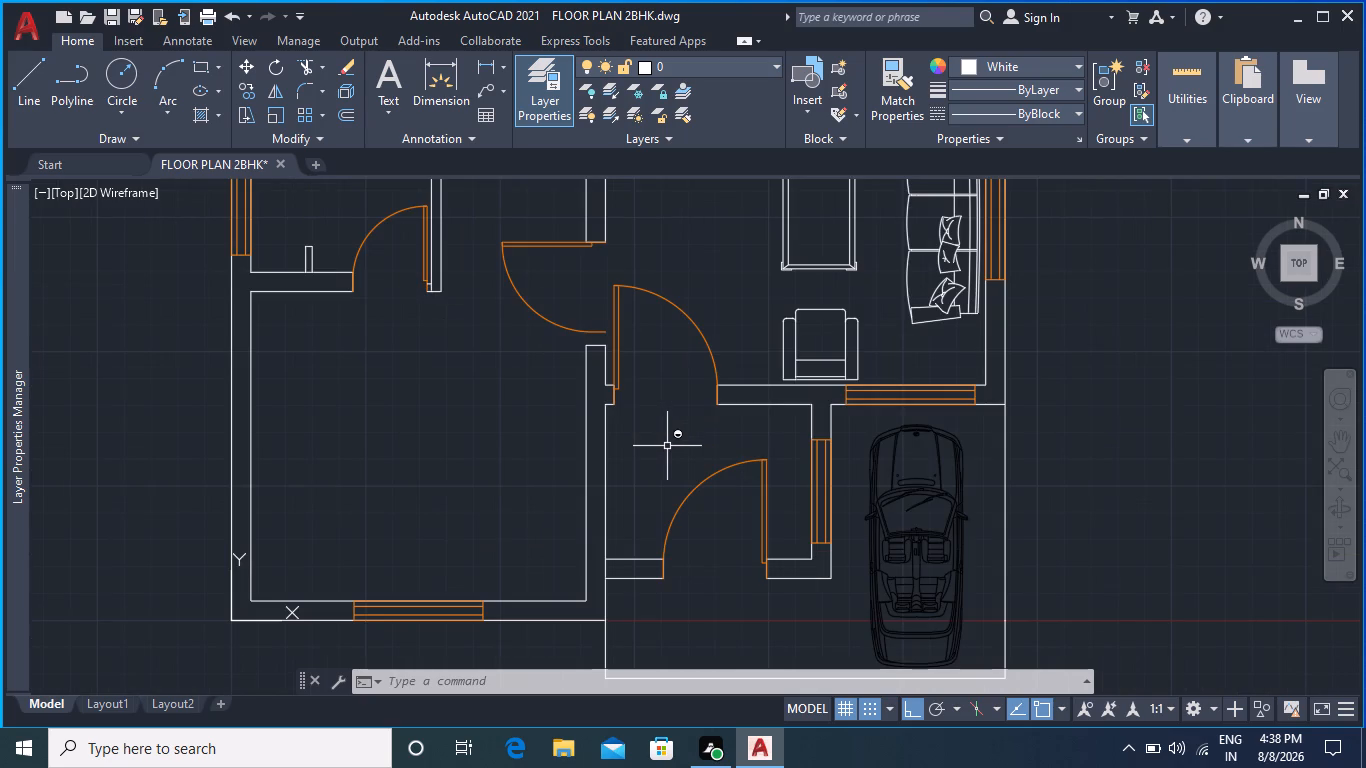
middle_drag(690, 448, 646, 459)
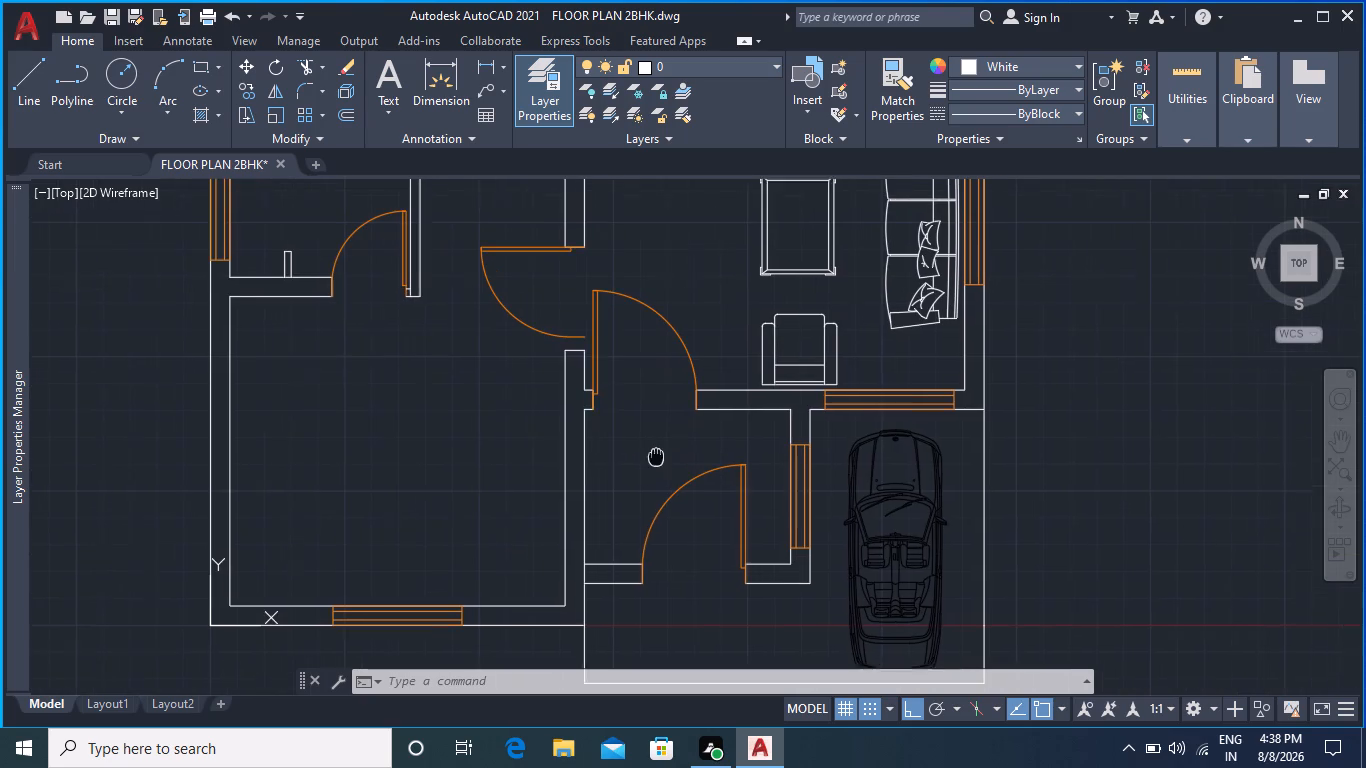
middle_drag(646, 459, 597, 469)
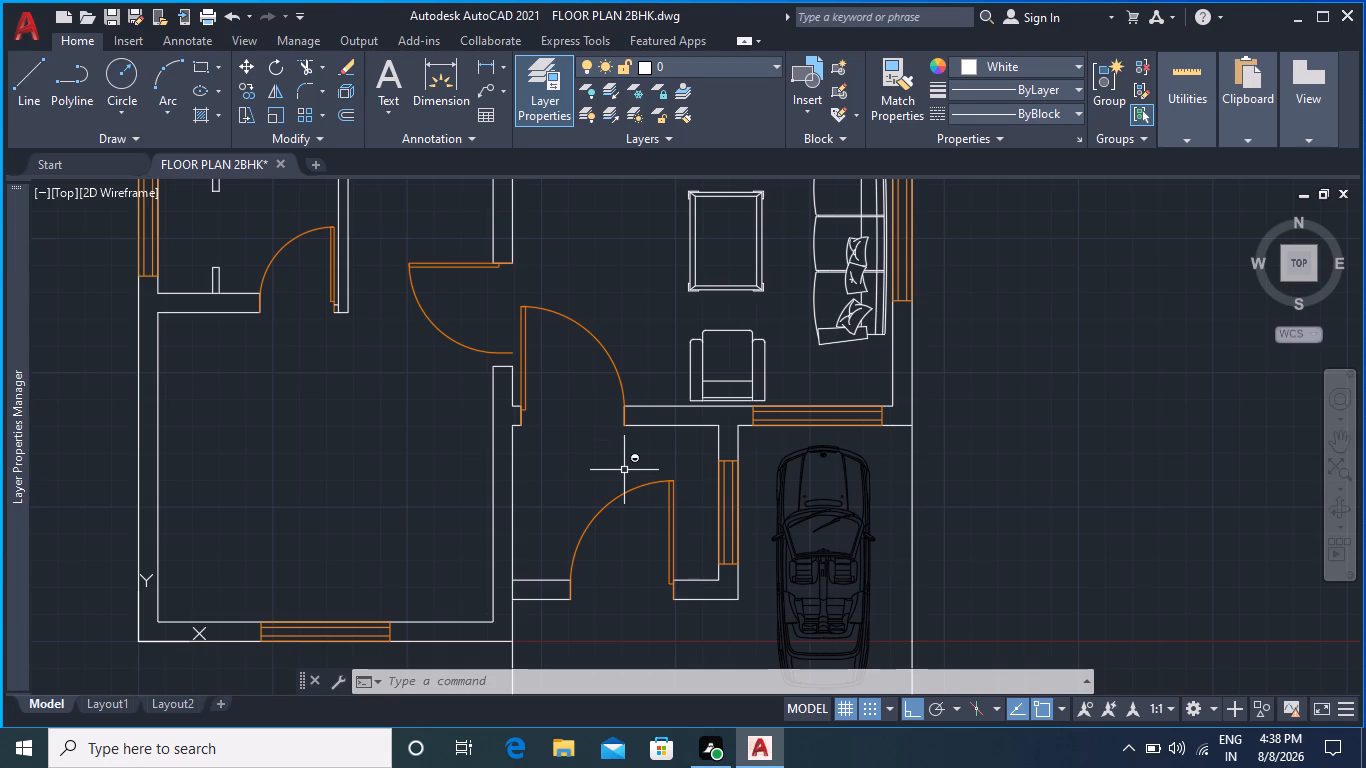
middle_drag(770, 314, 731, 384)
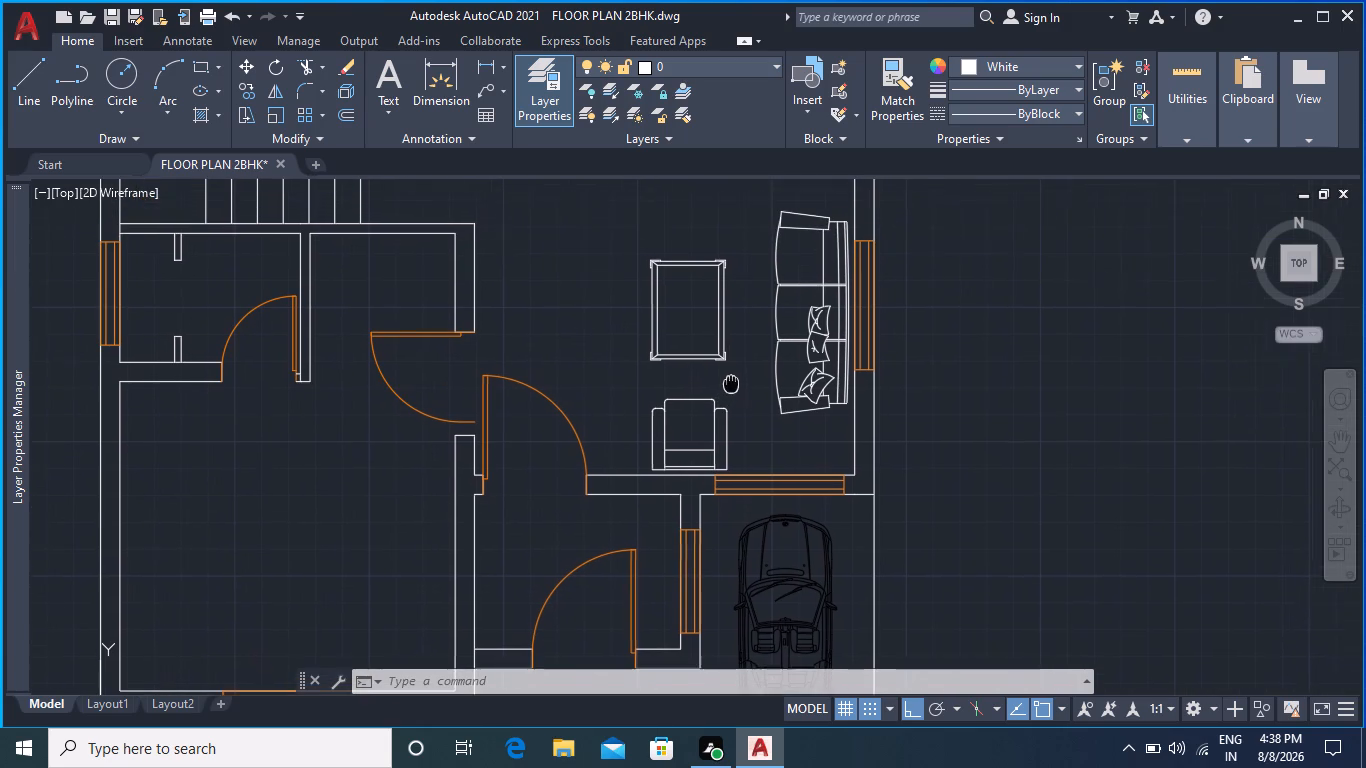
middle_drag(731, 248, 741, 333)
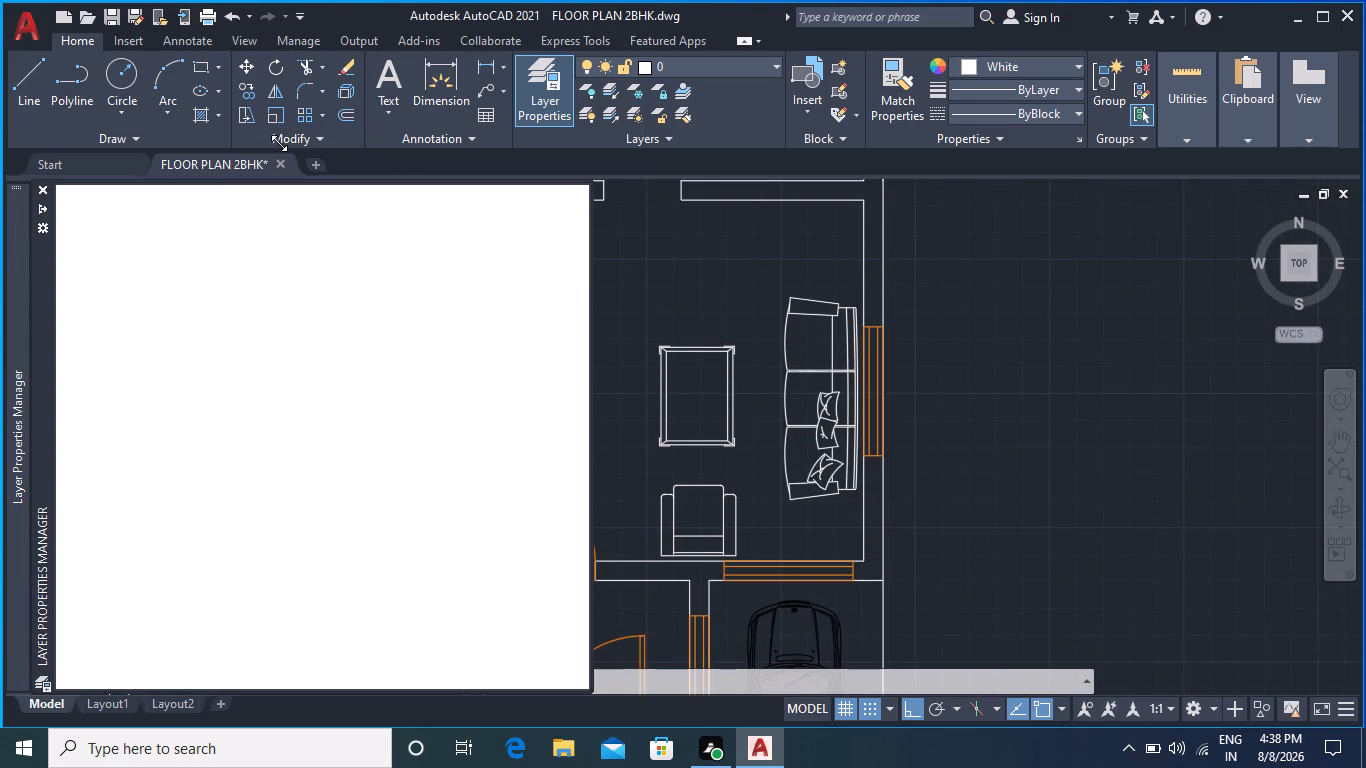
Start a new blank drawing.
click(318, 161)
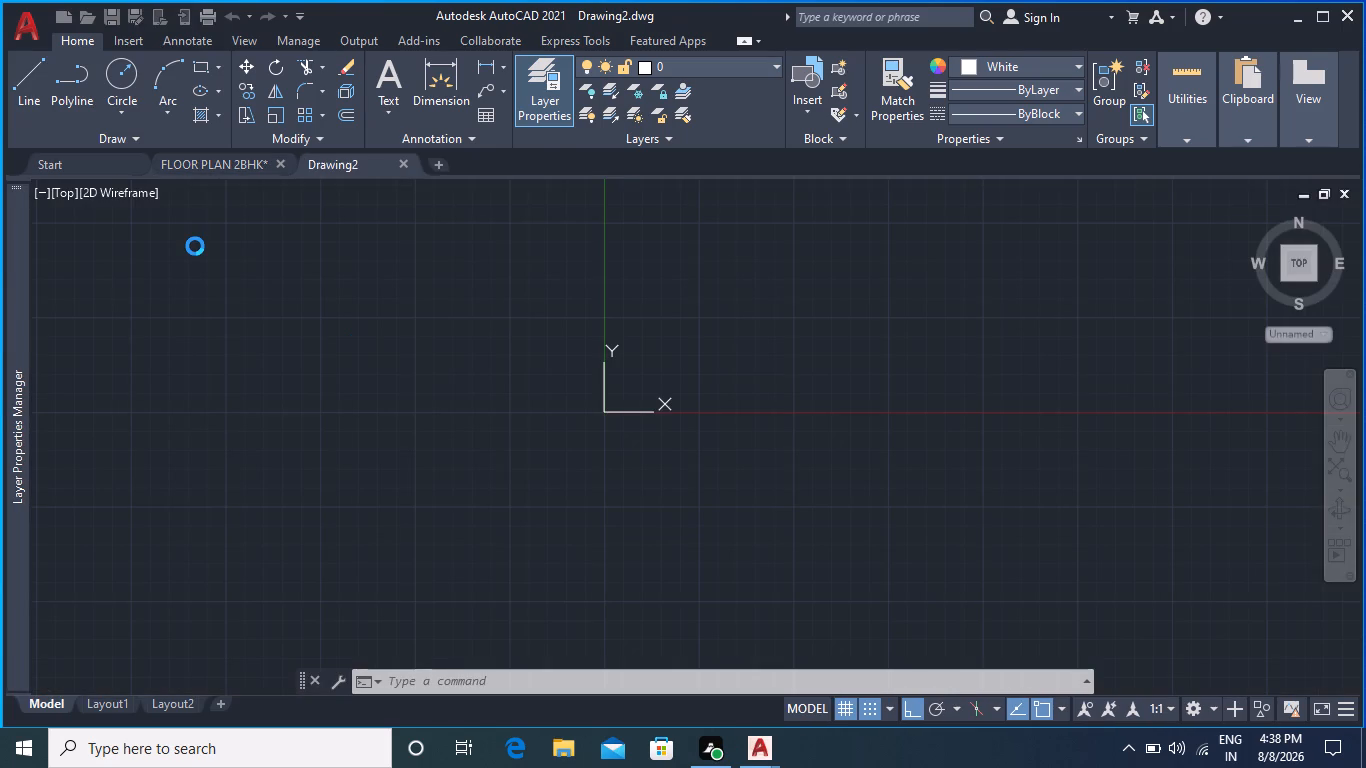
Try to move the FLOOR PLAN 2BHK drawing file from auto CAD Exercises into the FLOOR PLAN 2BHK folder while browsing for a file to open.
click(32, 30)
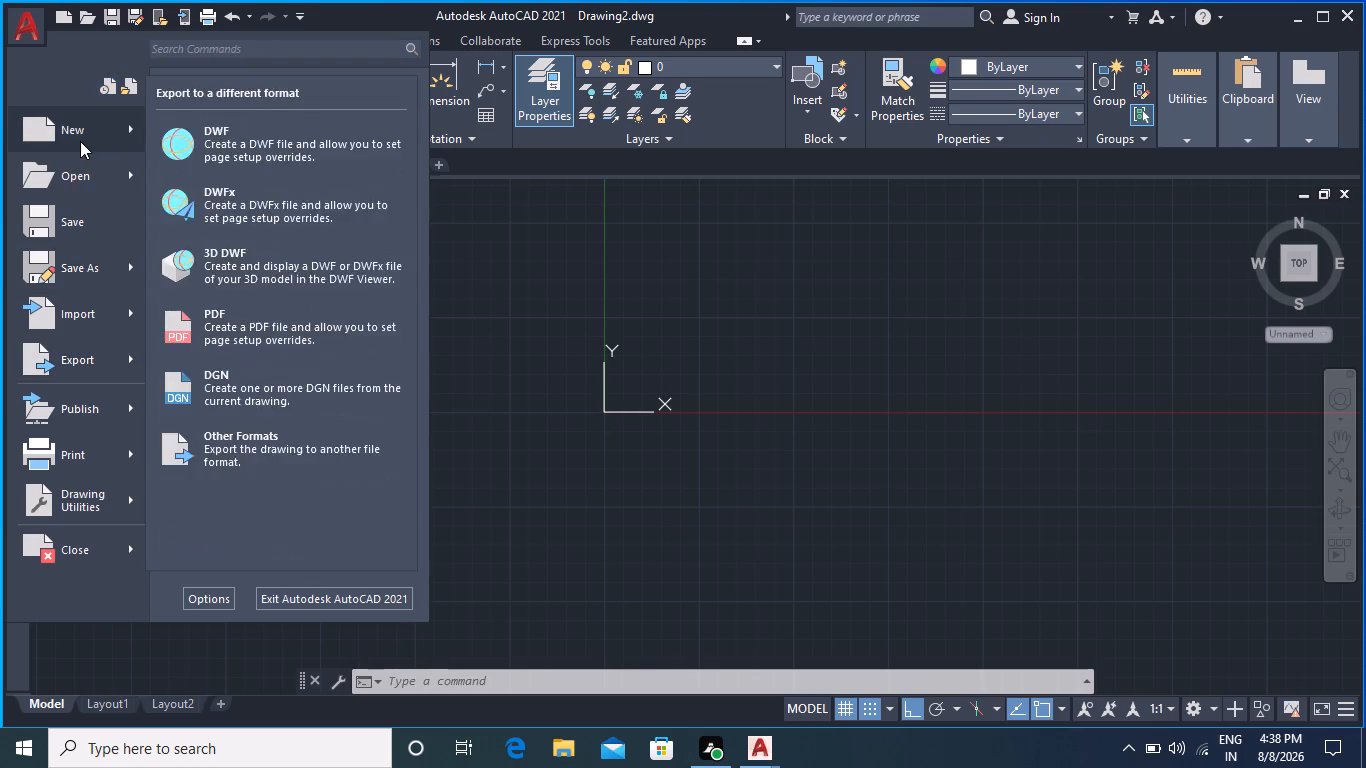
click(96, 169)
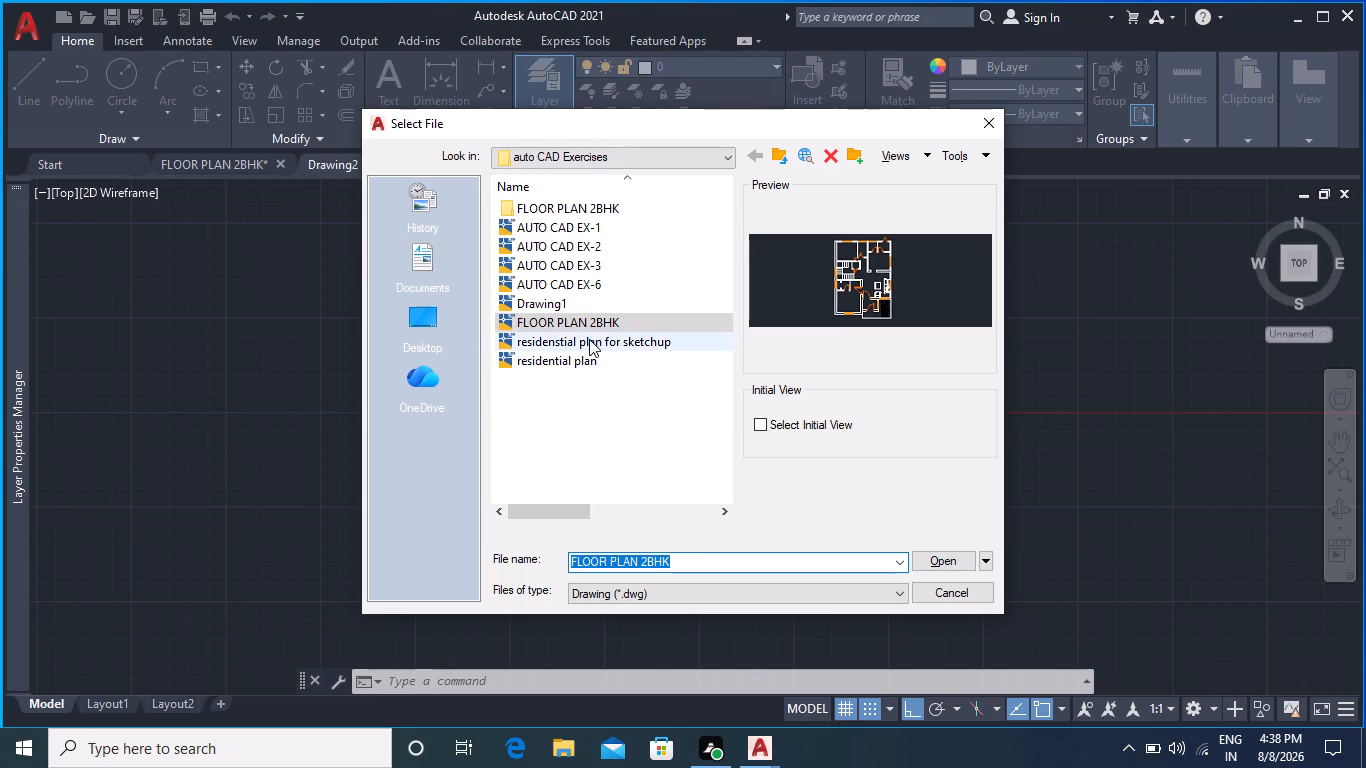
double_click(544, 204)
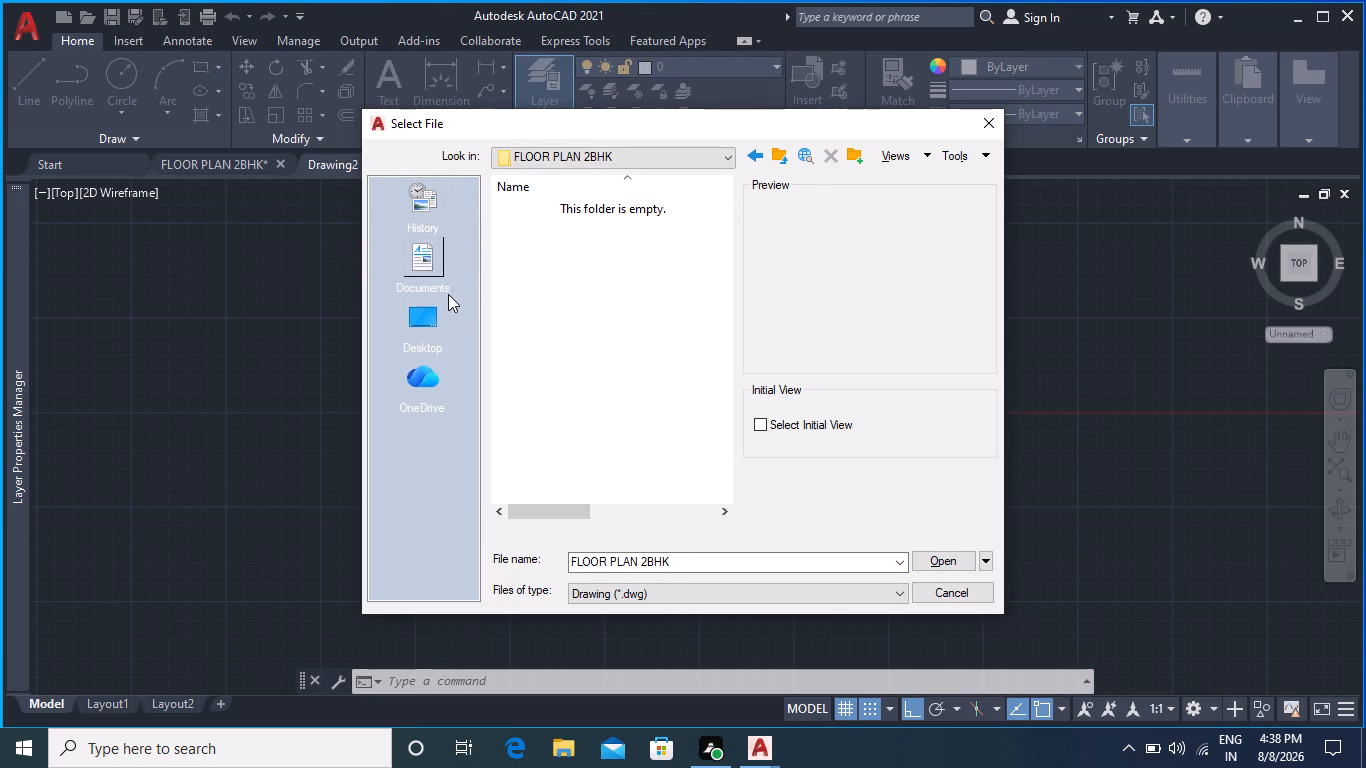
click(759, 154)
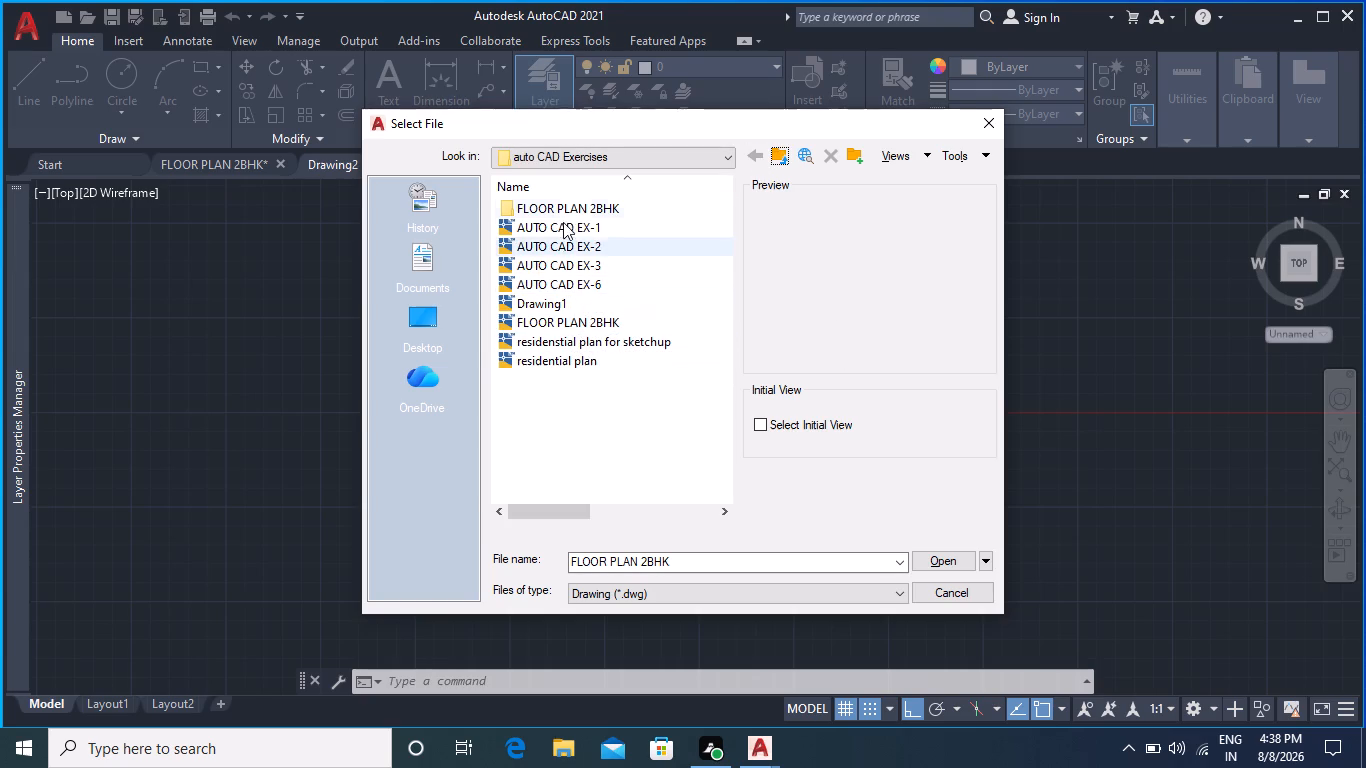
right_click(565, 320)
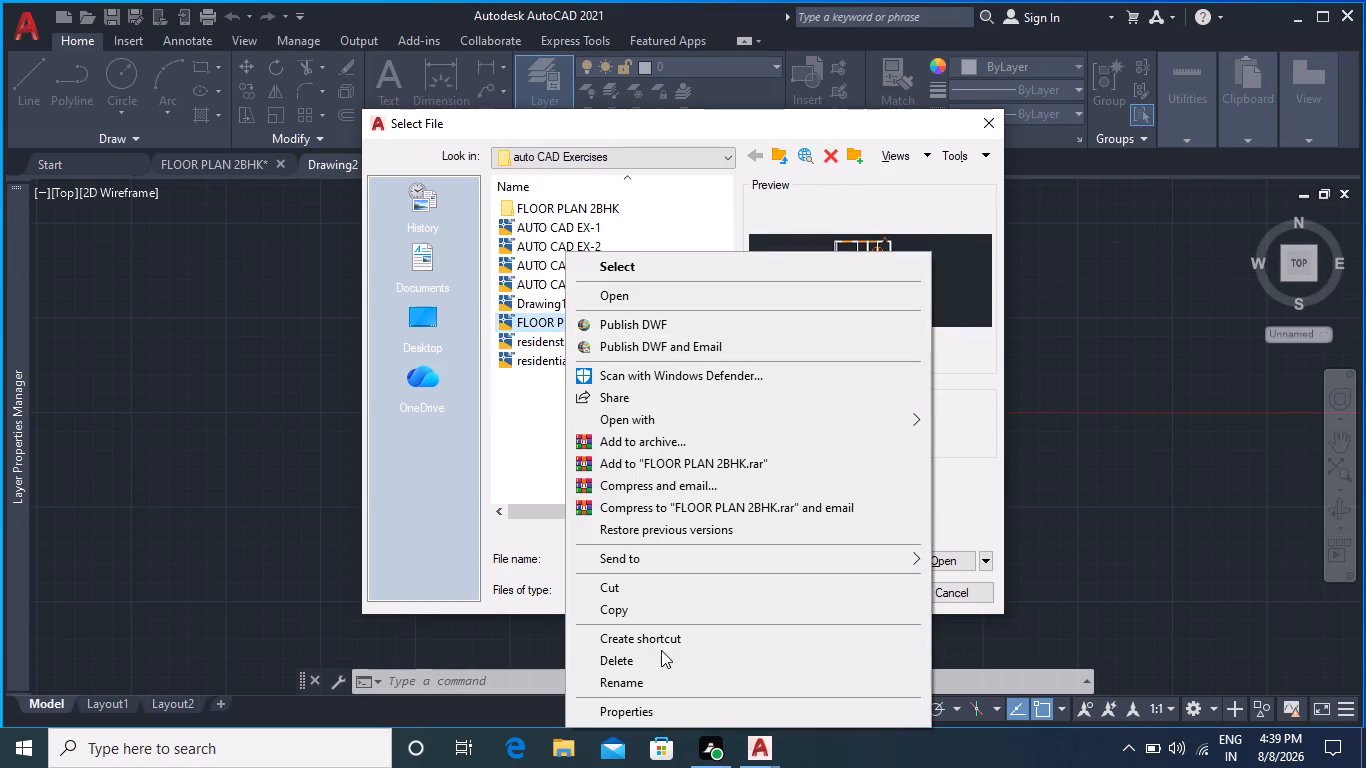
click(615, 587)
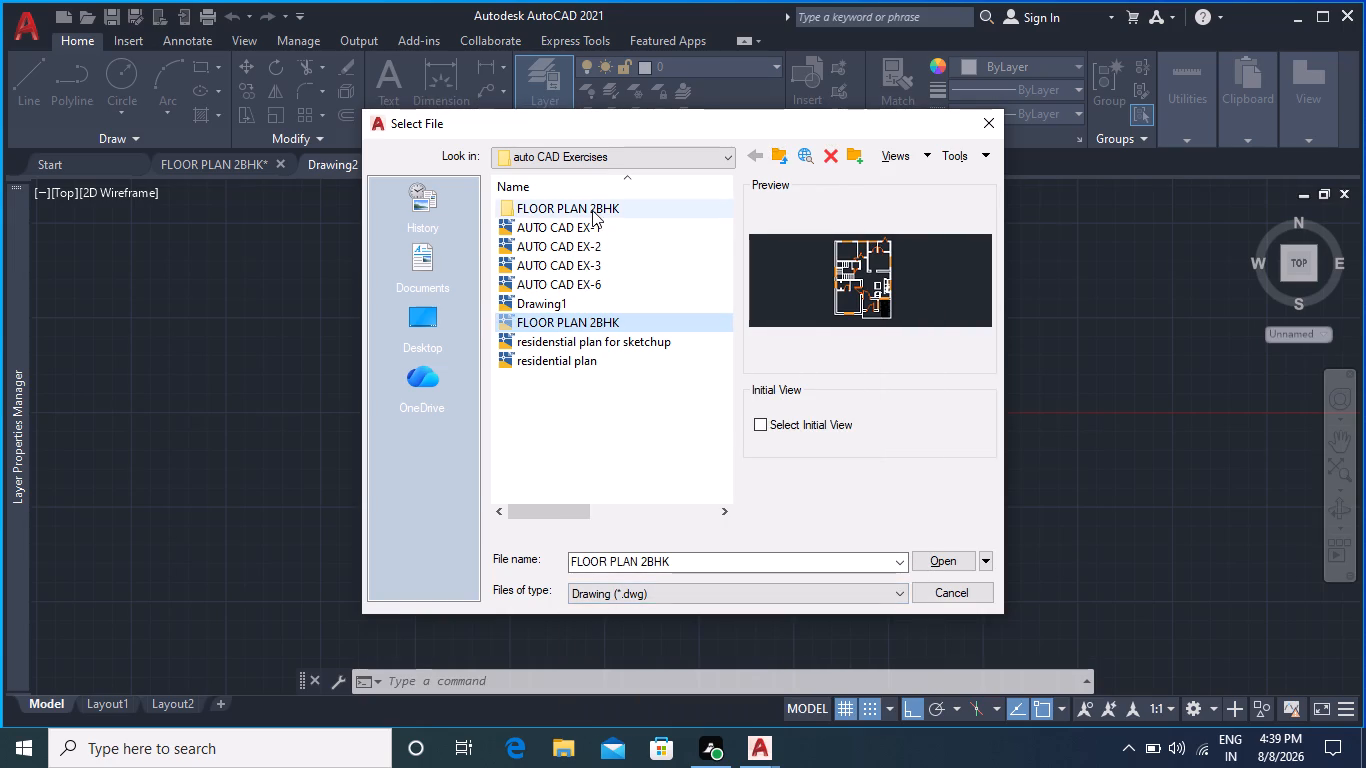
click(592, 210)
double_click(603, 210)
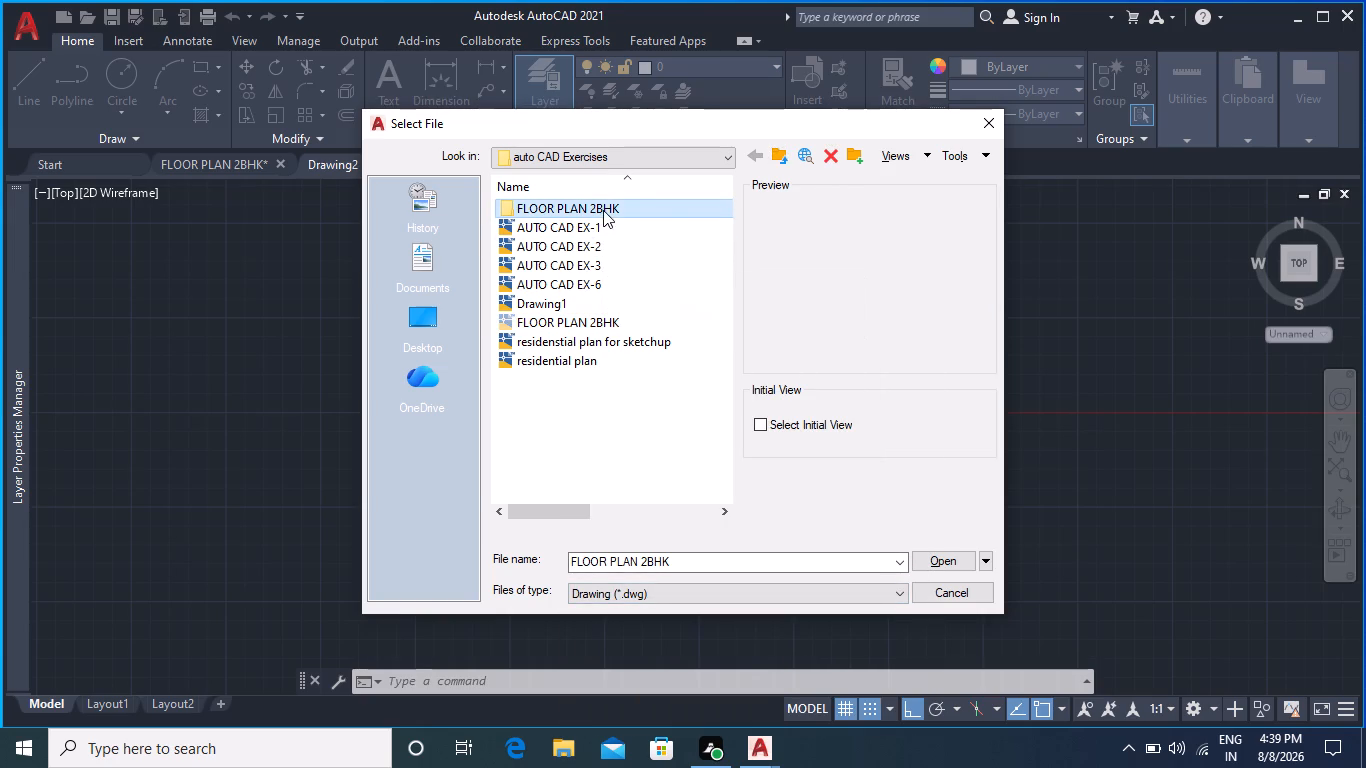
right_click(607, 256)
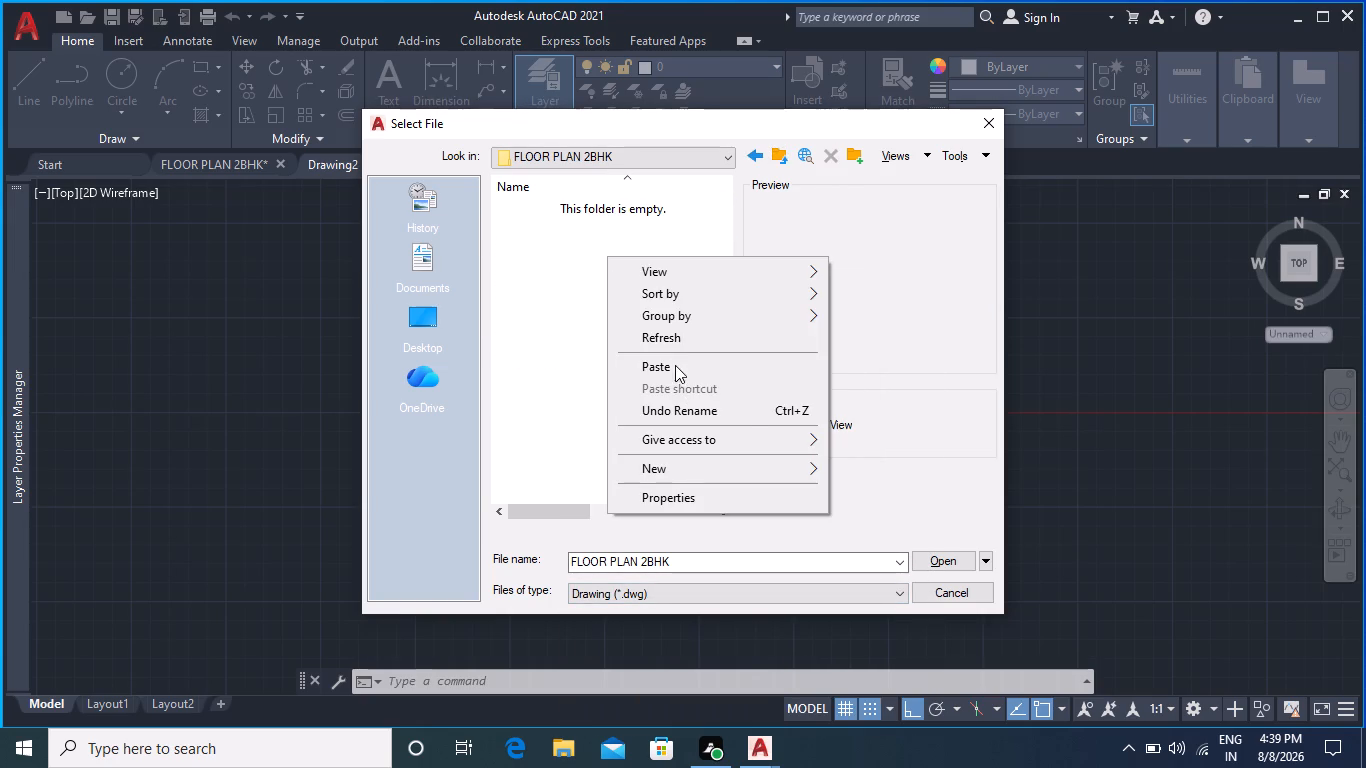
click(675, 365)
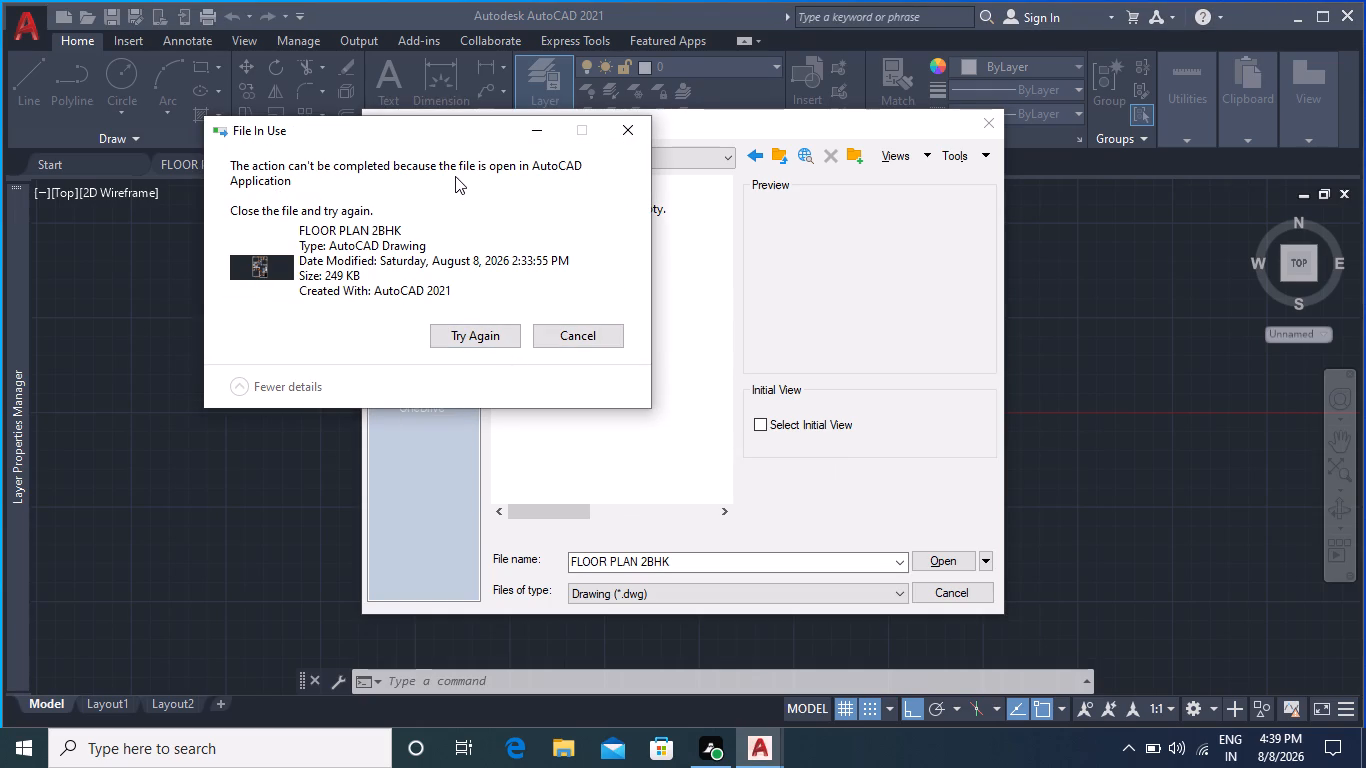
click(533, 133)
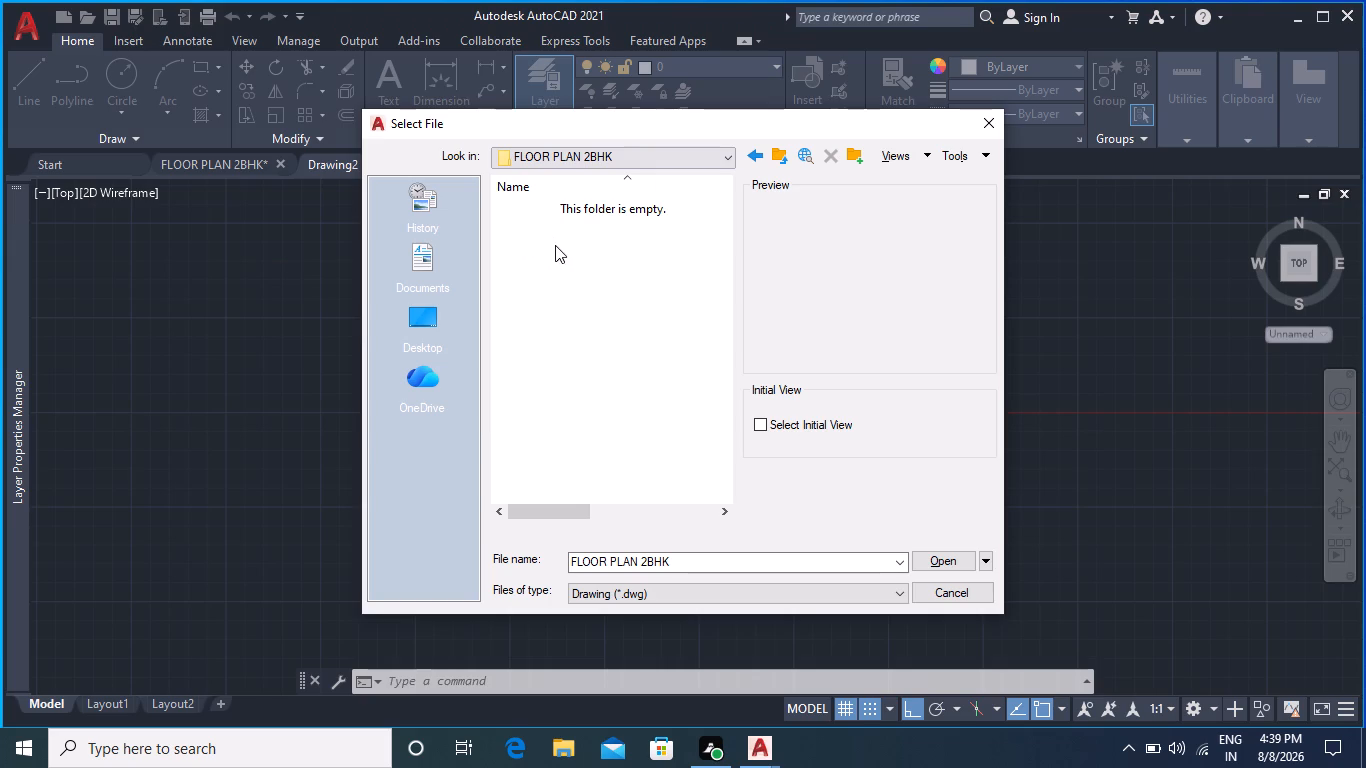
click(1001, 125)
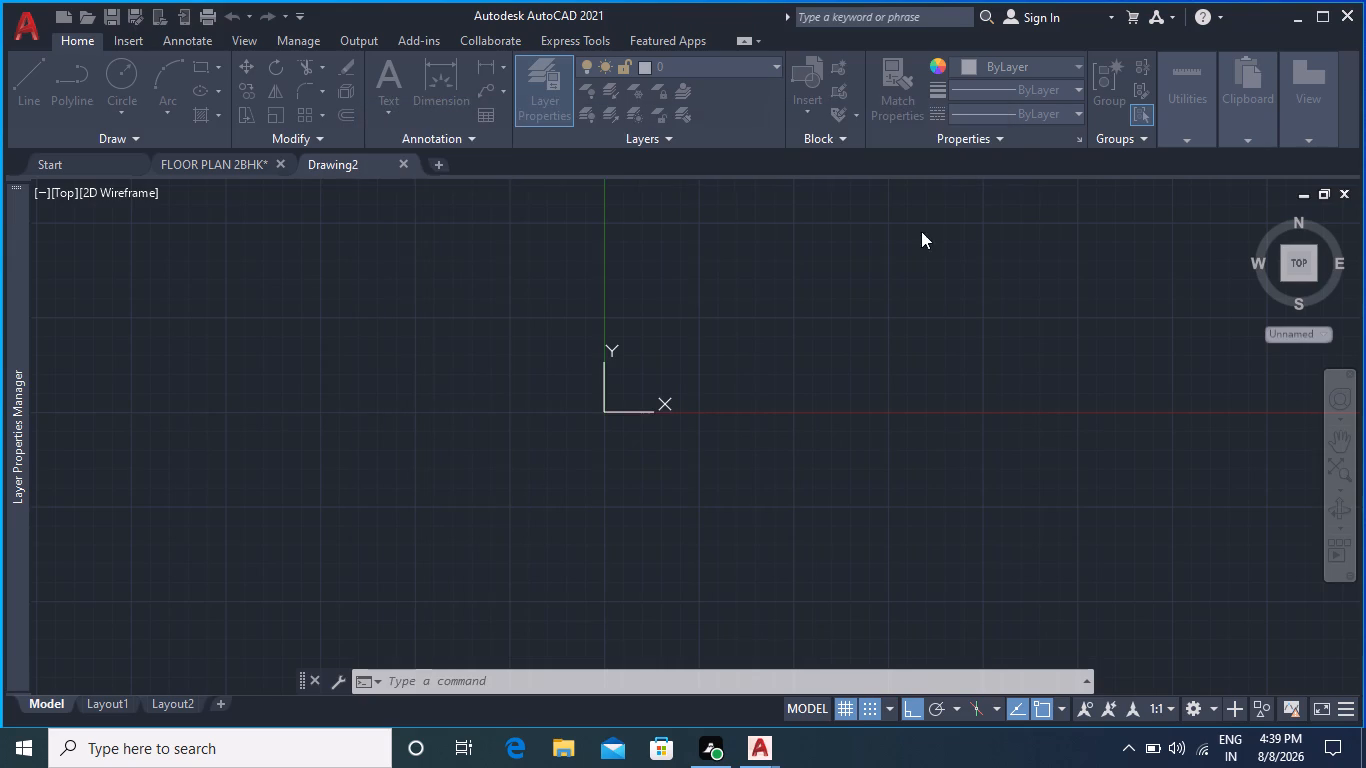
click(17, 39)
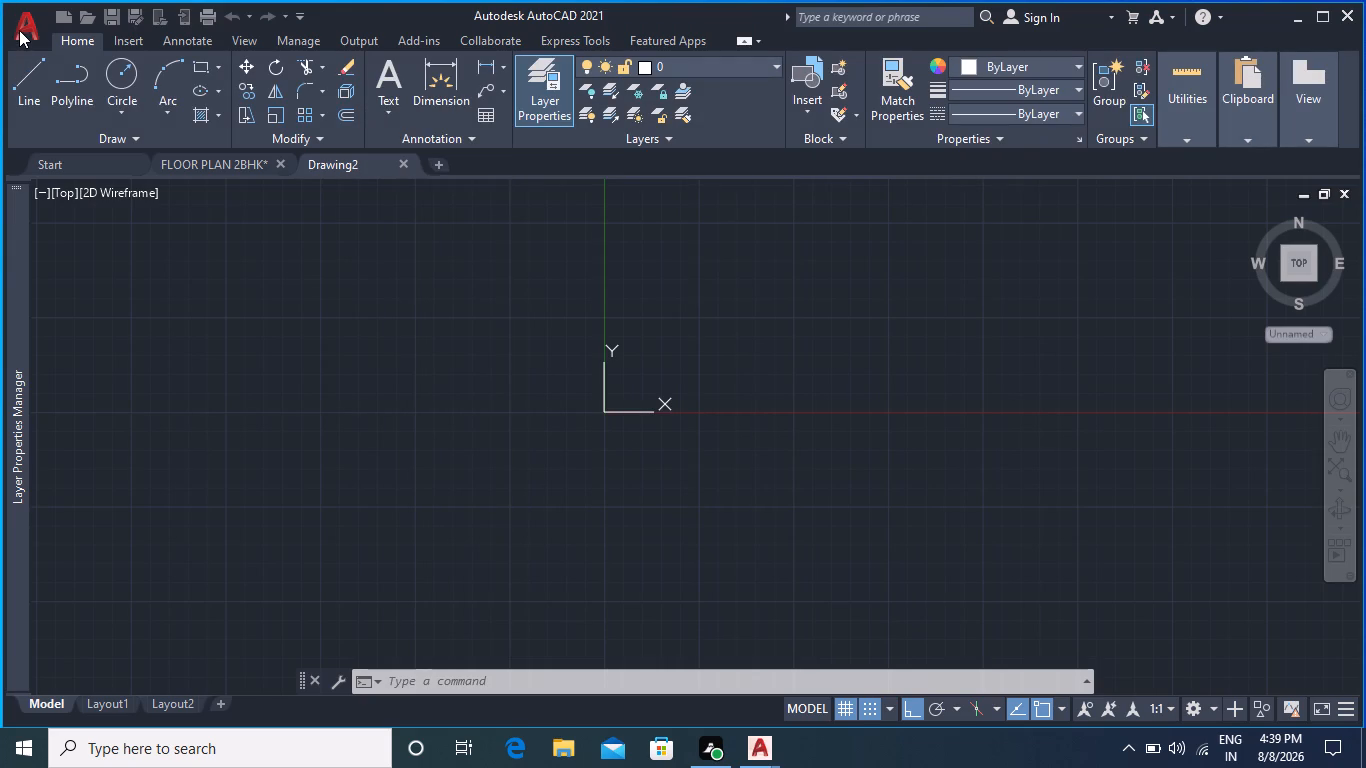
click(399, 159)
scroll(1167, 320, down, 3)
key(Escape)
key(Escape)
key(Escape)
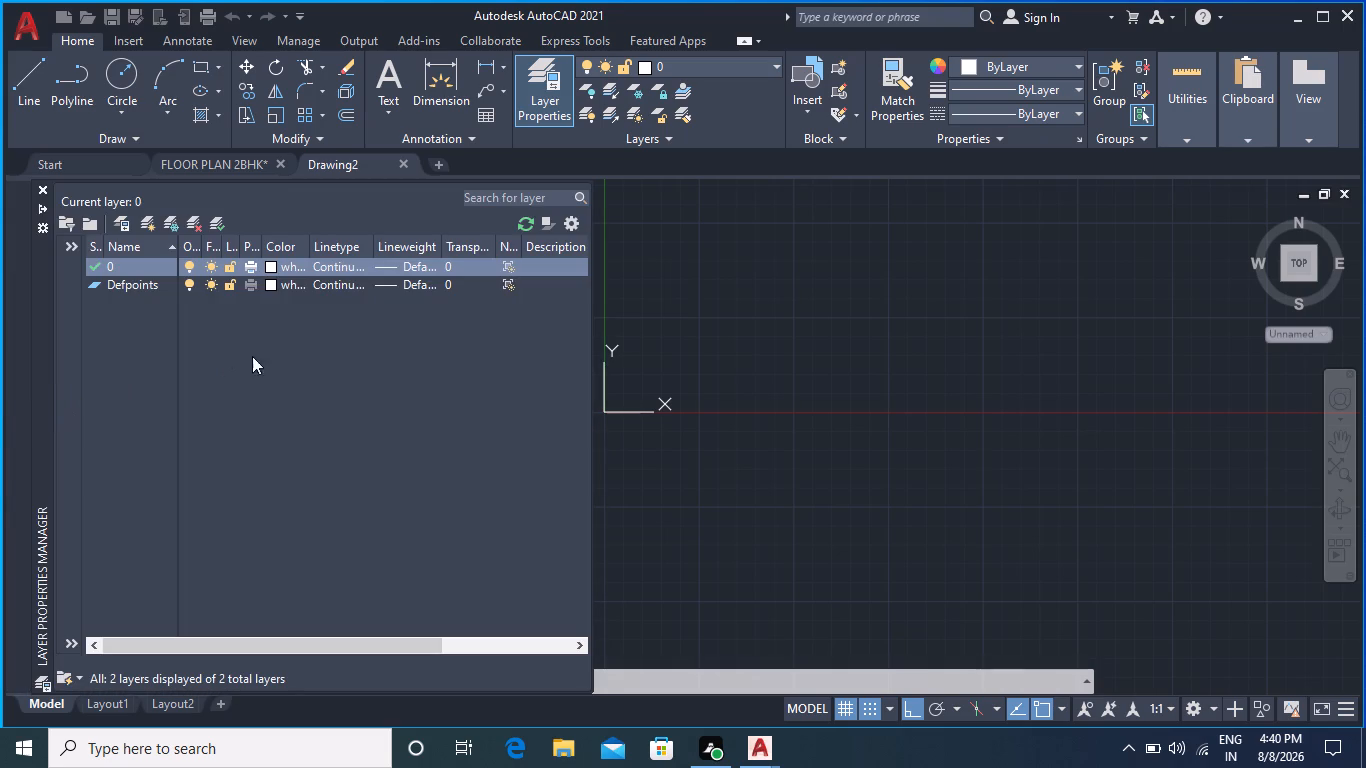
Close the Layer Properties Manager palette.
click(40, 189)
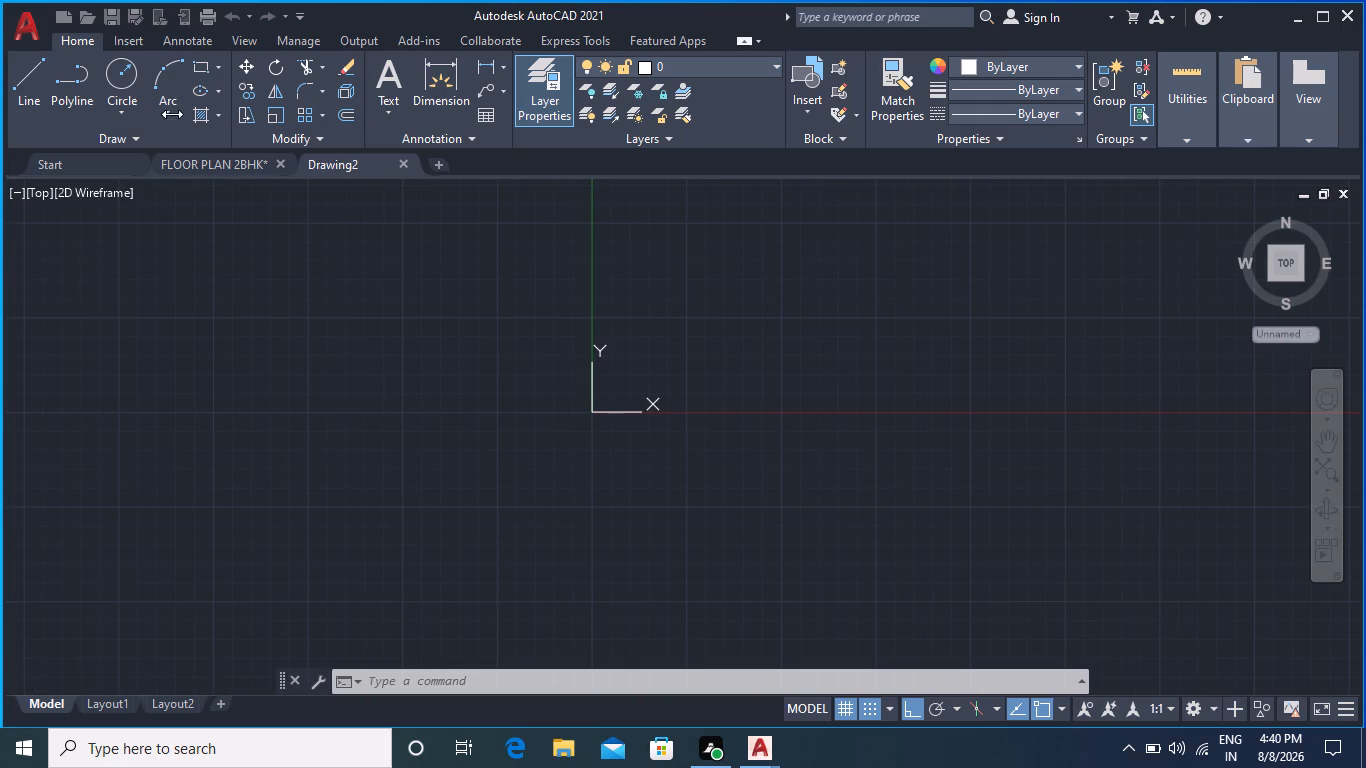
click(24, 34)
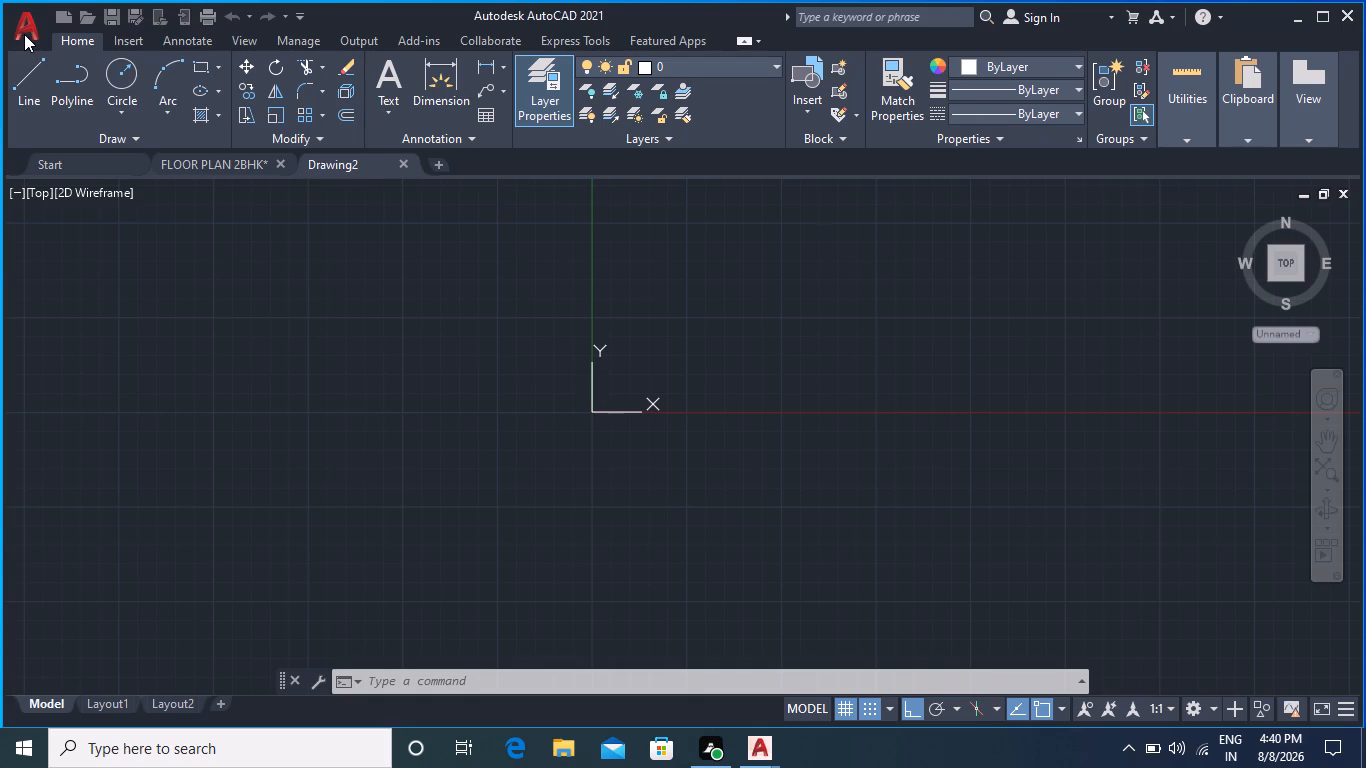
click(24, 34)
Cancel the pending move of the FLOOR PLAN 2BHK file and close the empty Drawing2, returning to the floor plan drawing.
click(407, 159)
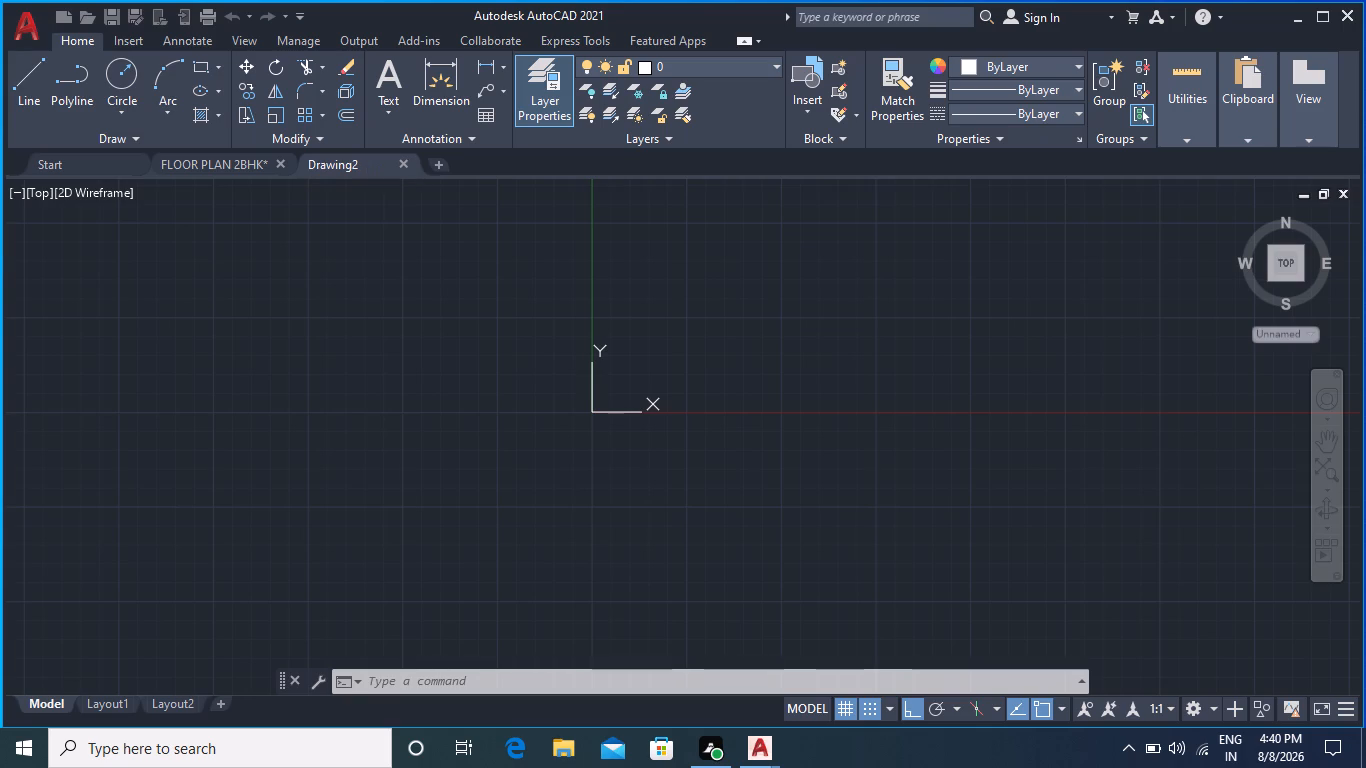
click(402, 167)
click(23, 25)
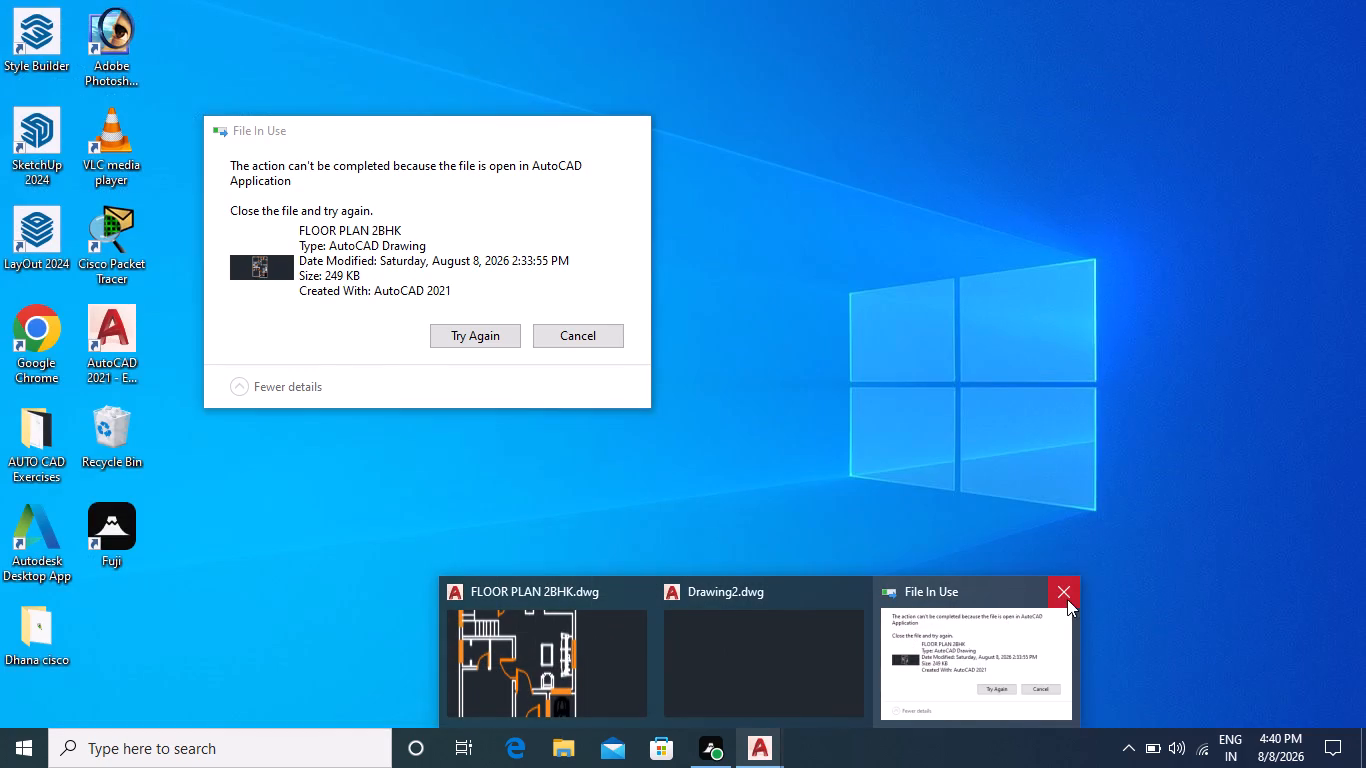
click(1067, 599)
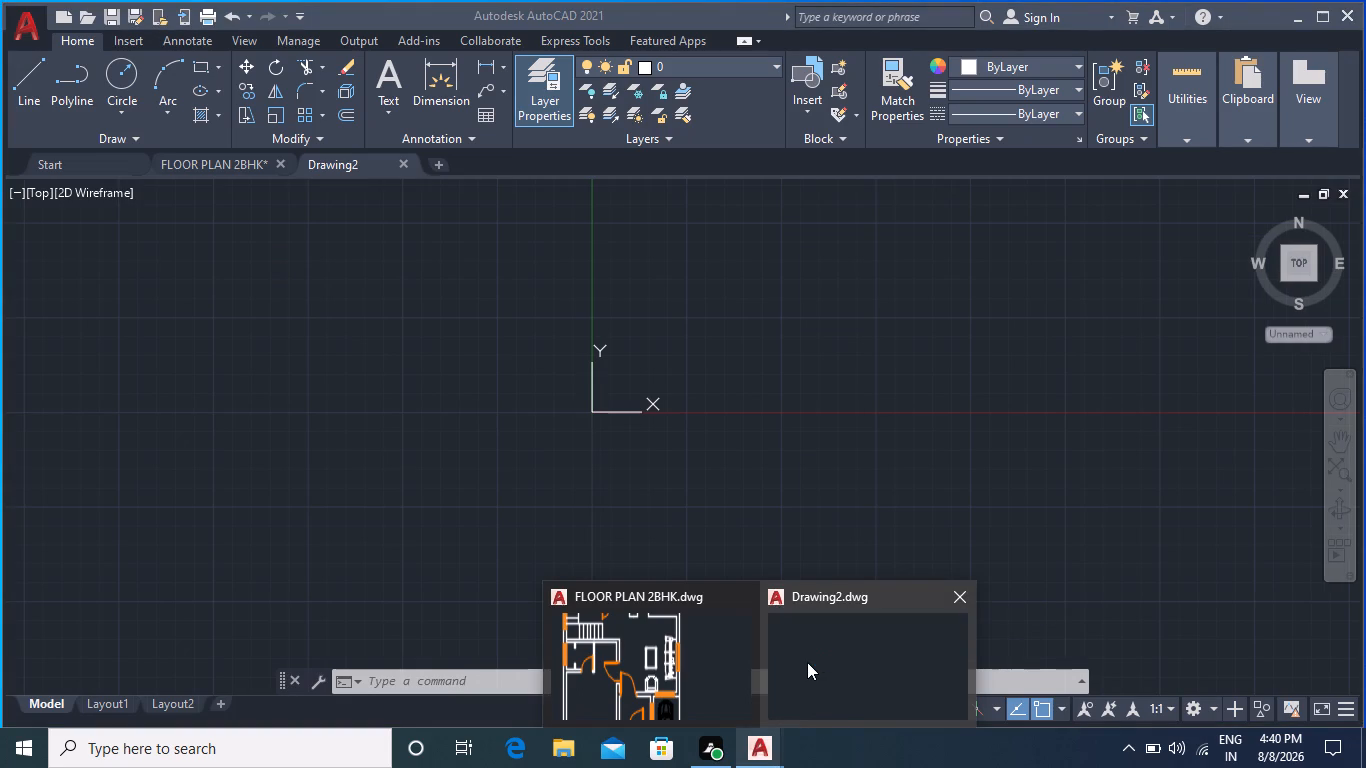
click(956, 595)
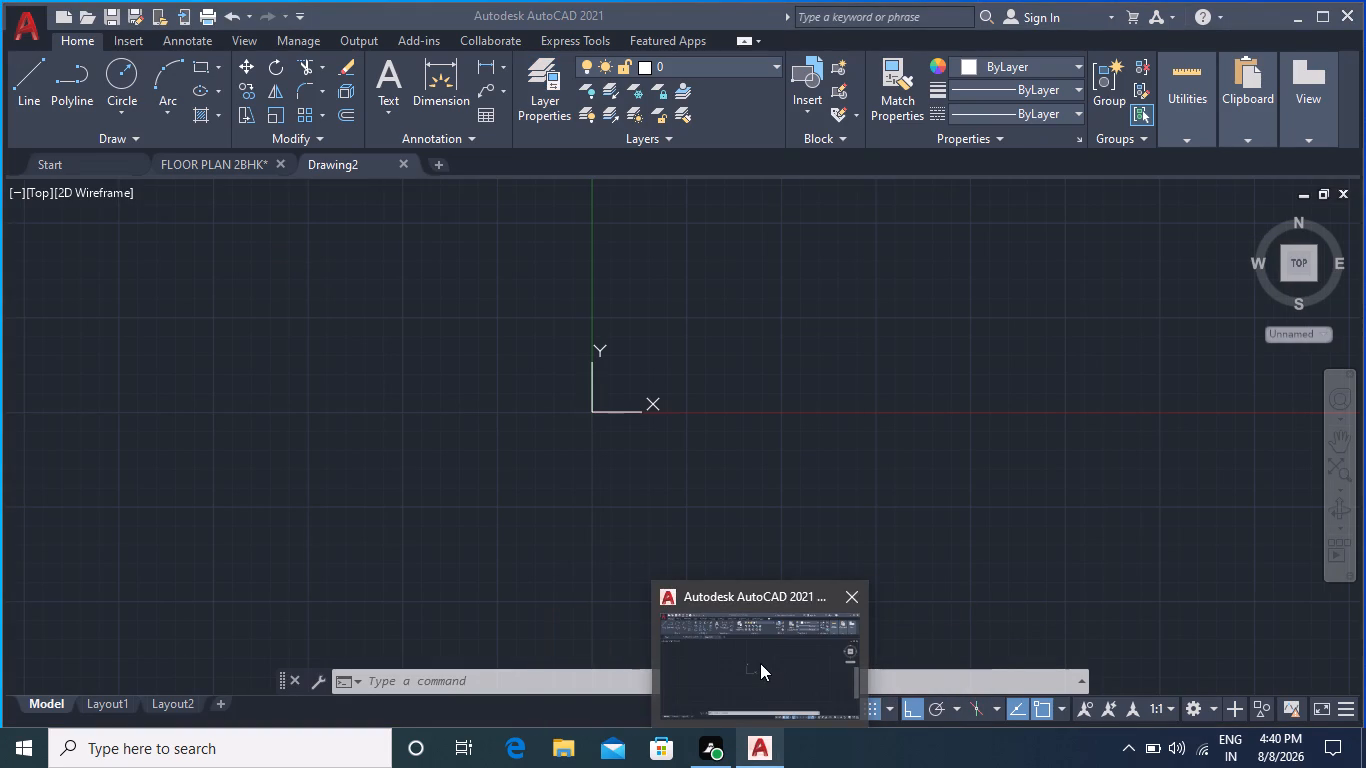
click(760, 663)
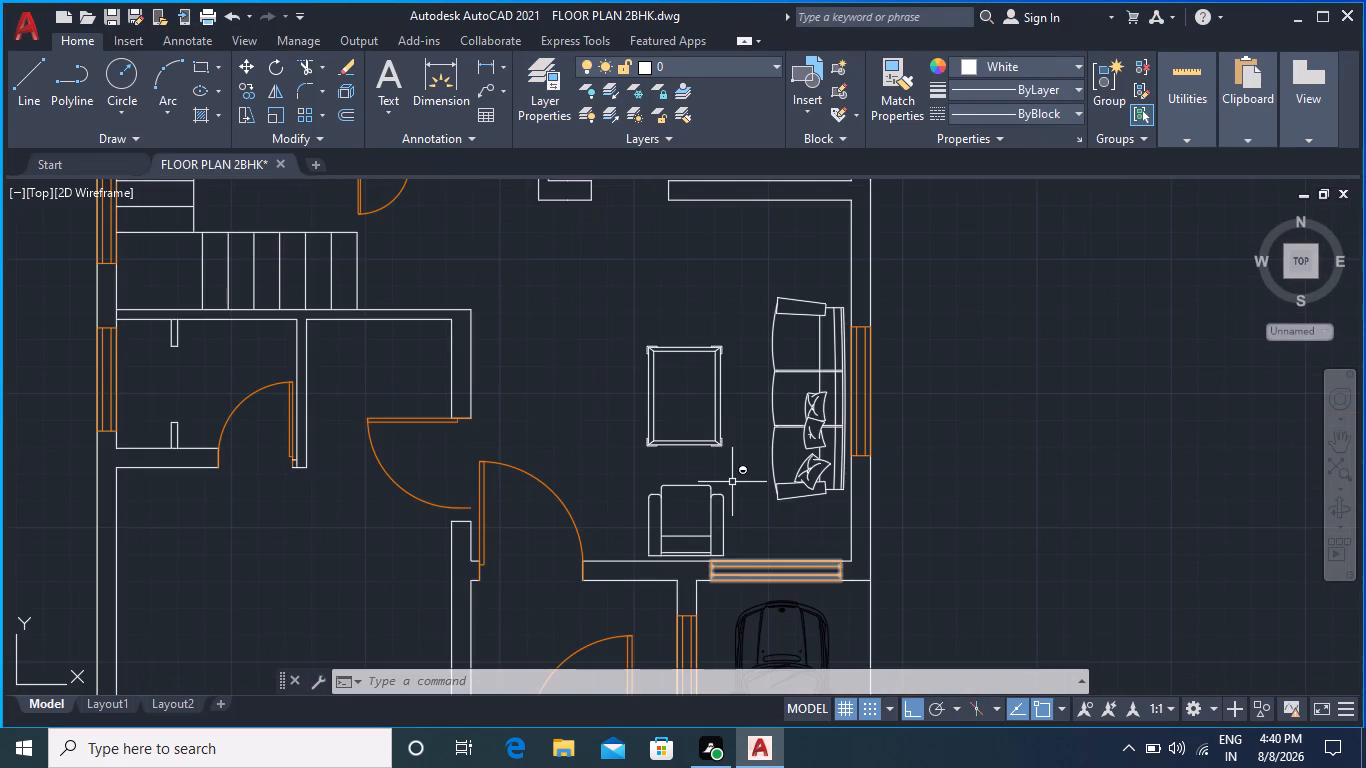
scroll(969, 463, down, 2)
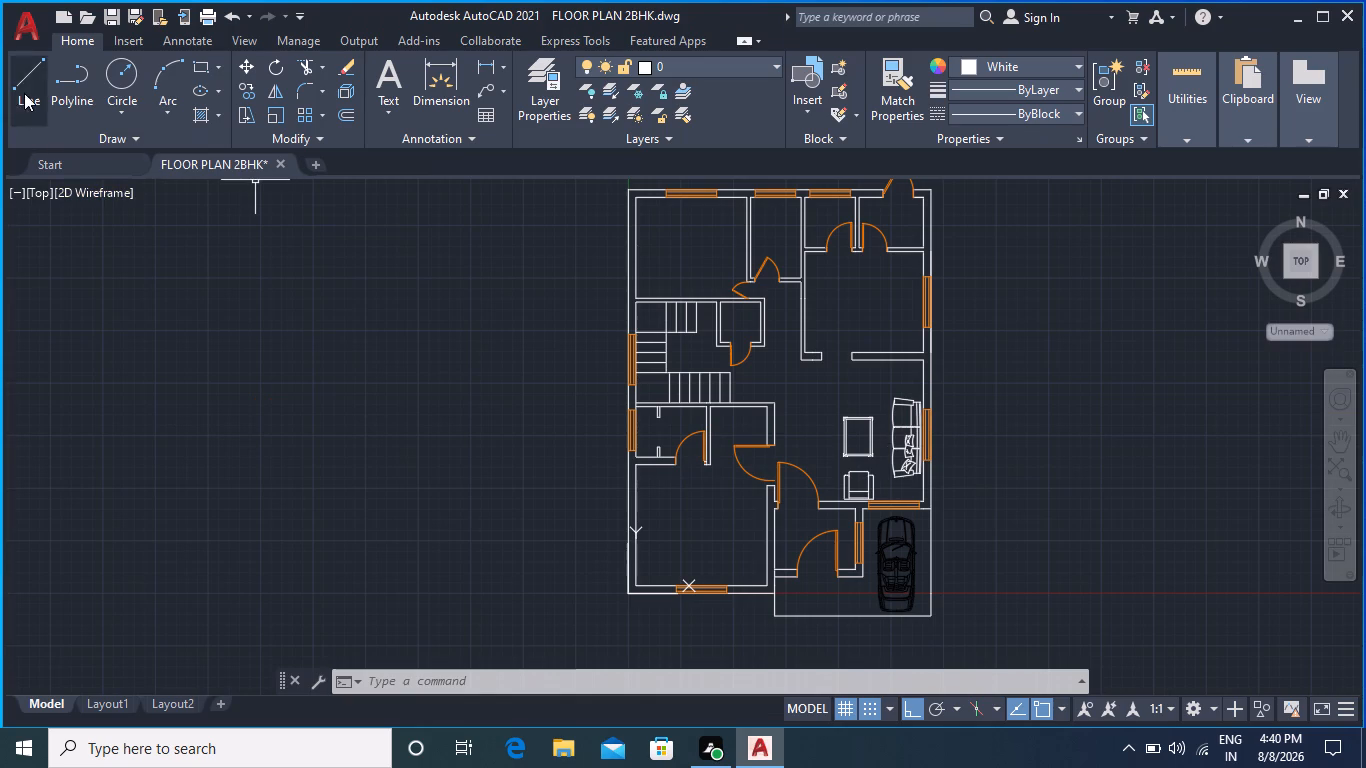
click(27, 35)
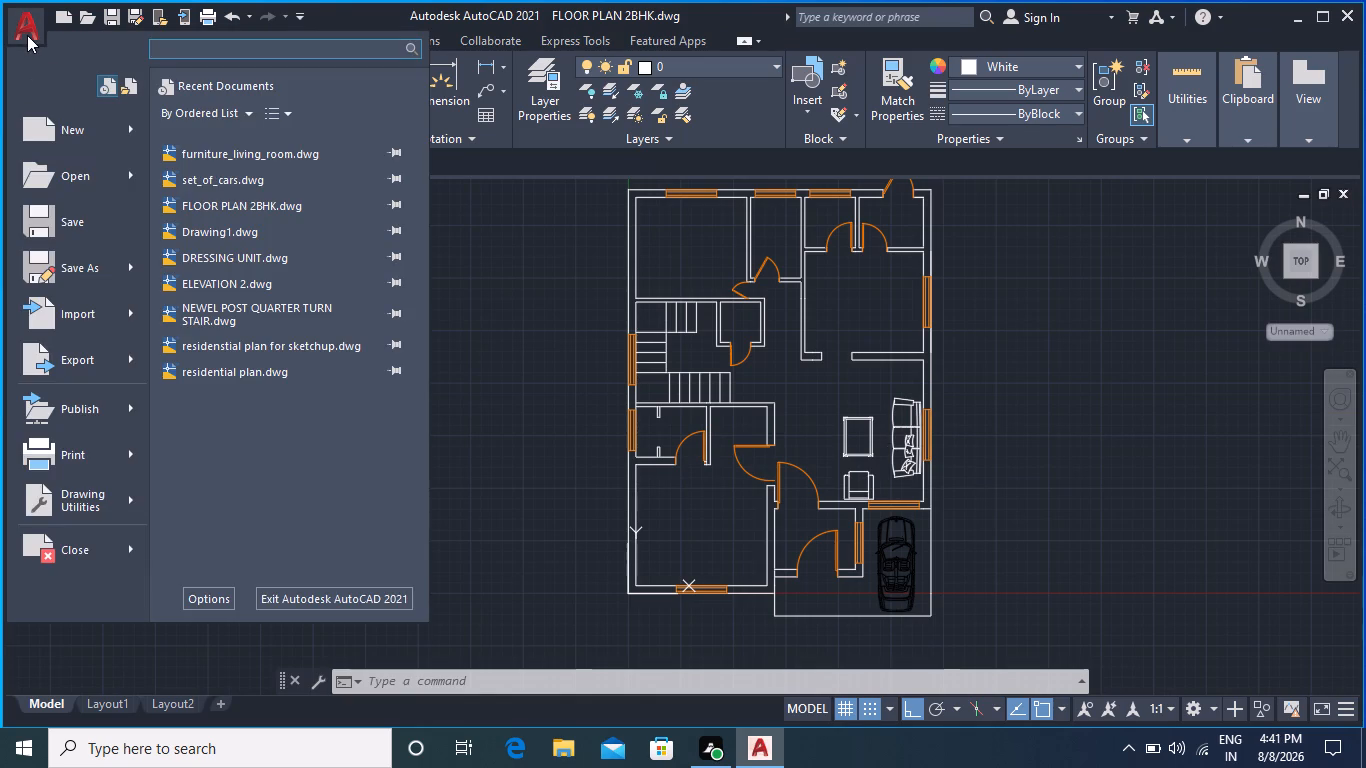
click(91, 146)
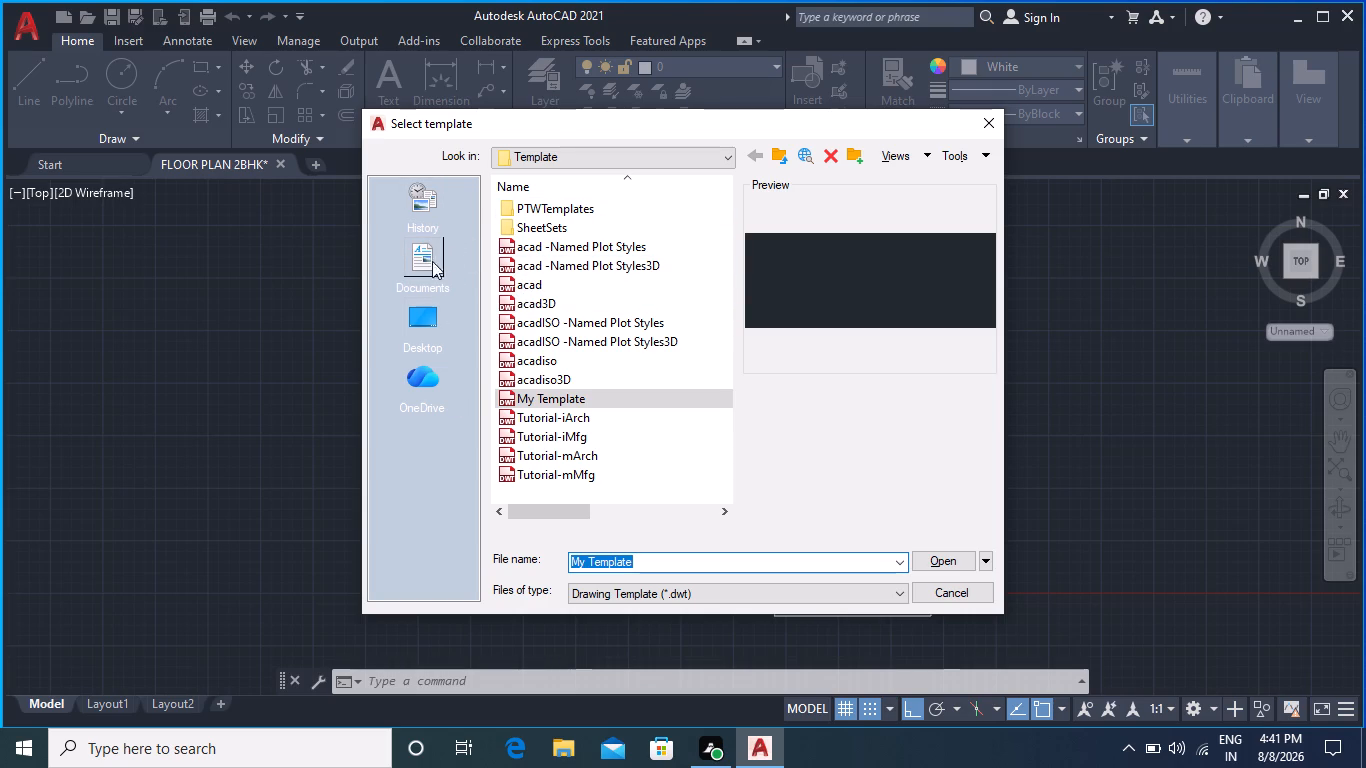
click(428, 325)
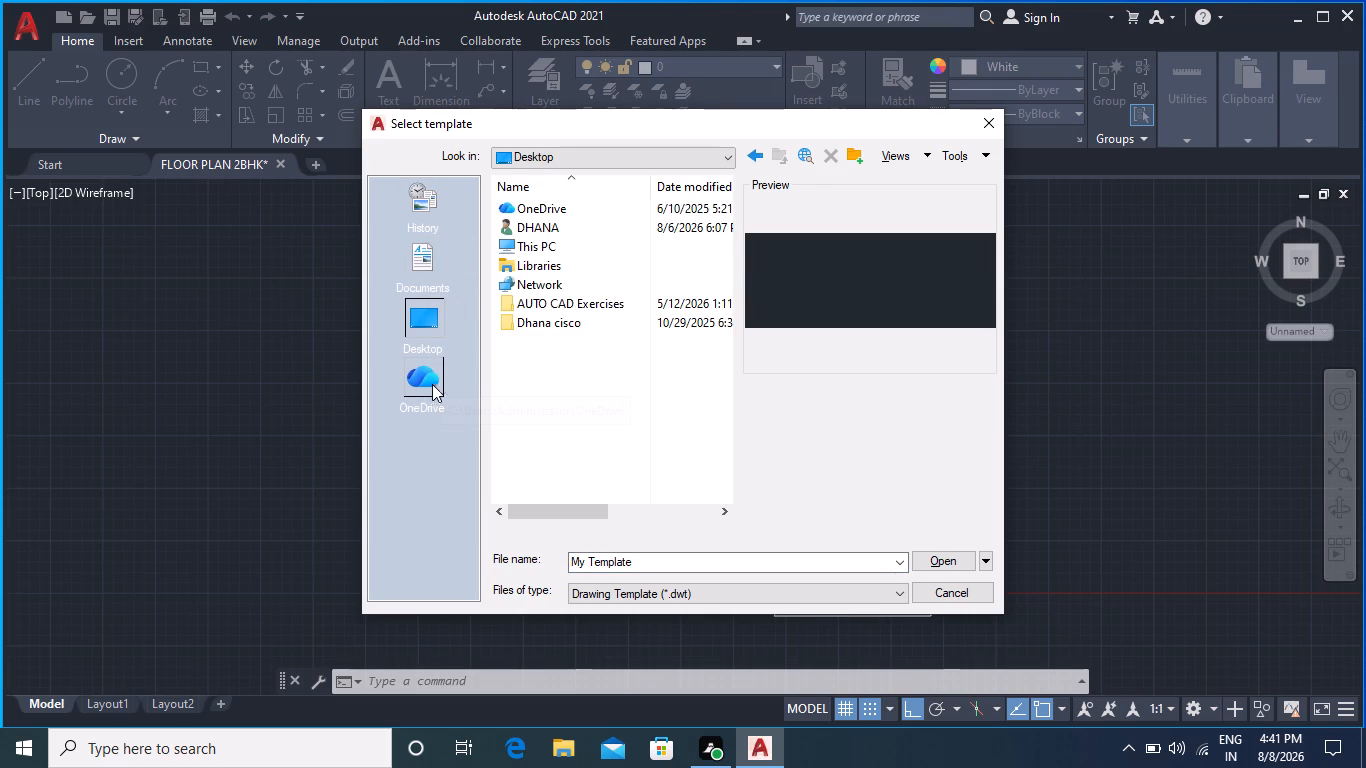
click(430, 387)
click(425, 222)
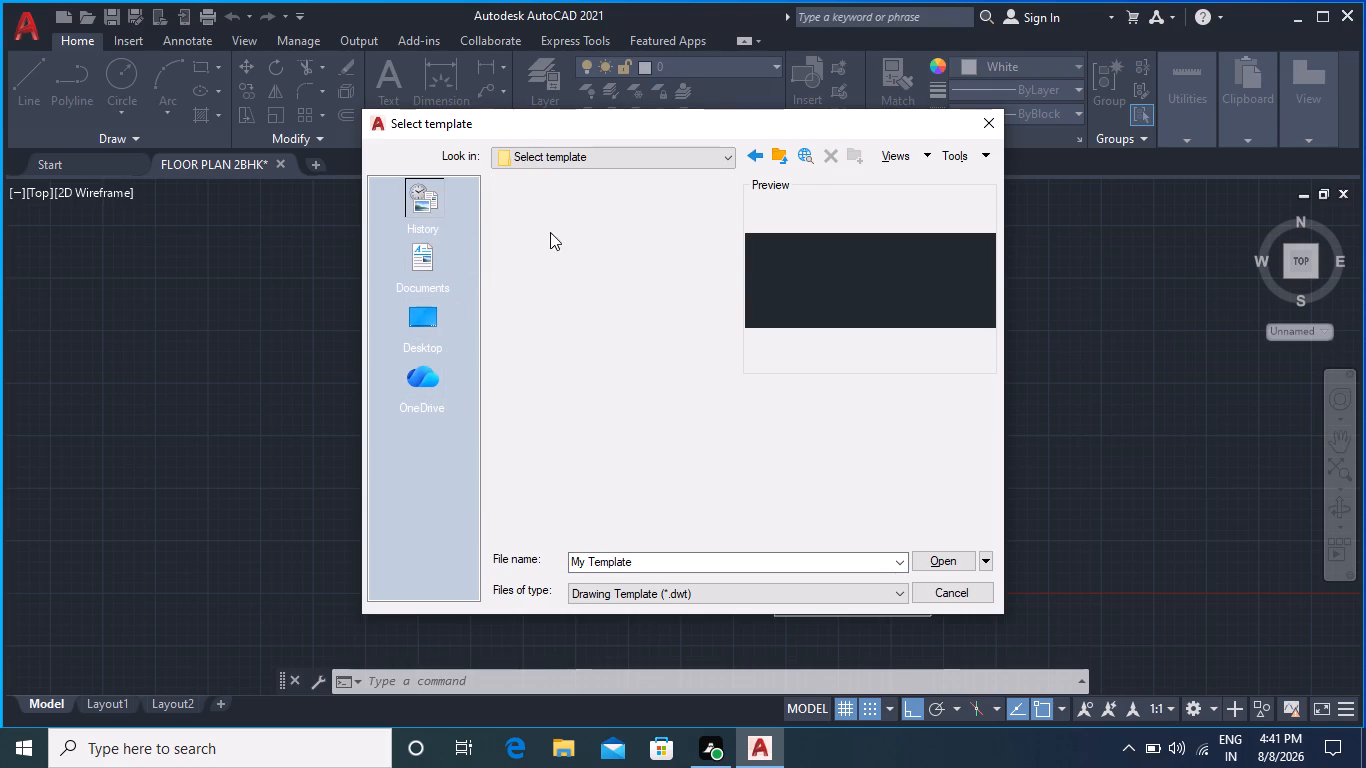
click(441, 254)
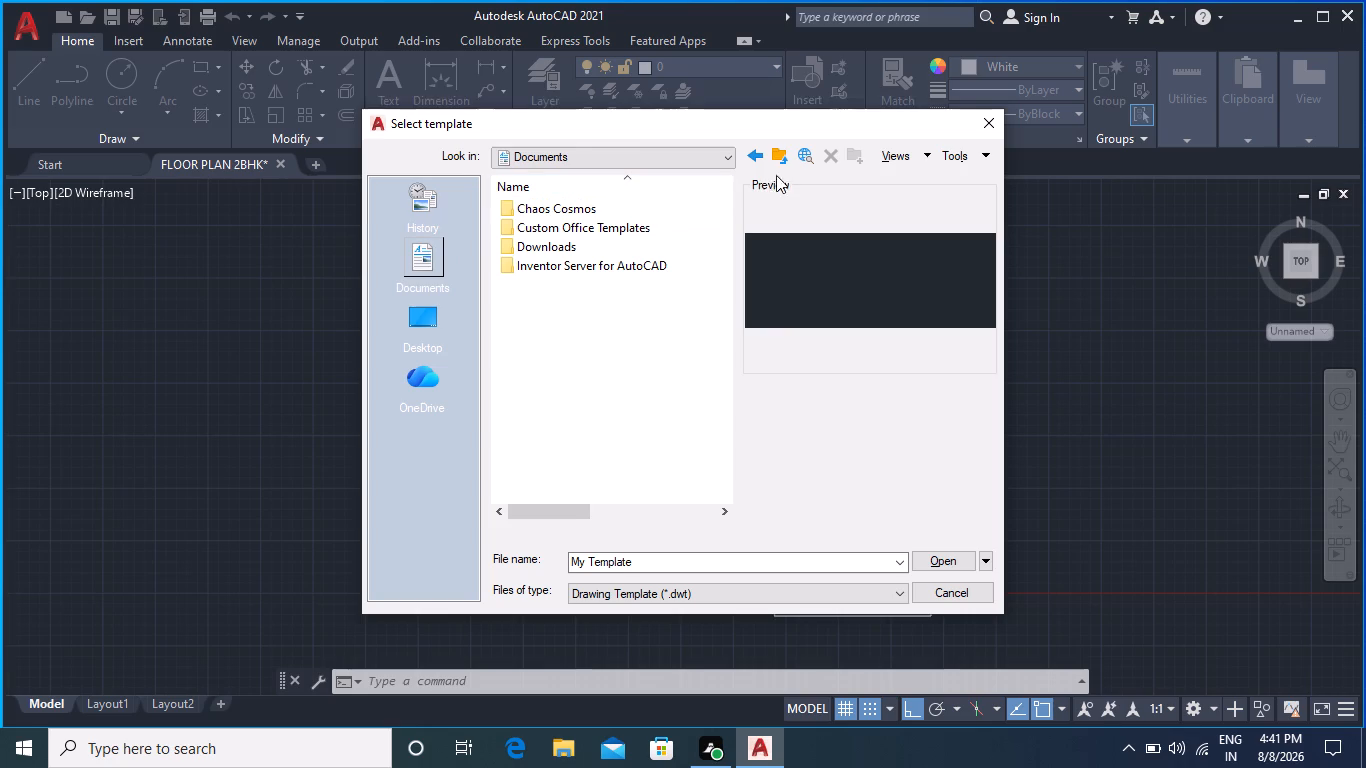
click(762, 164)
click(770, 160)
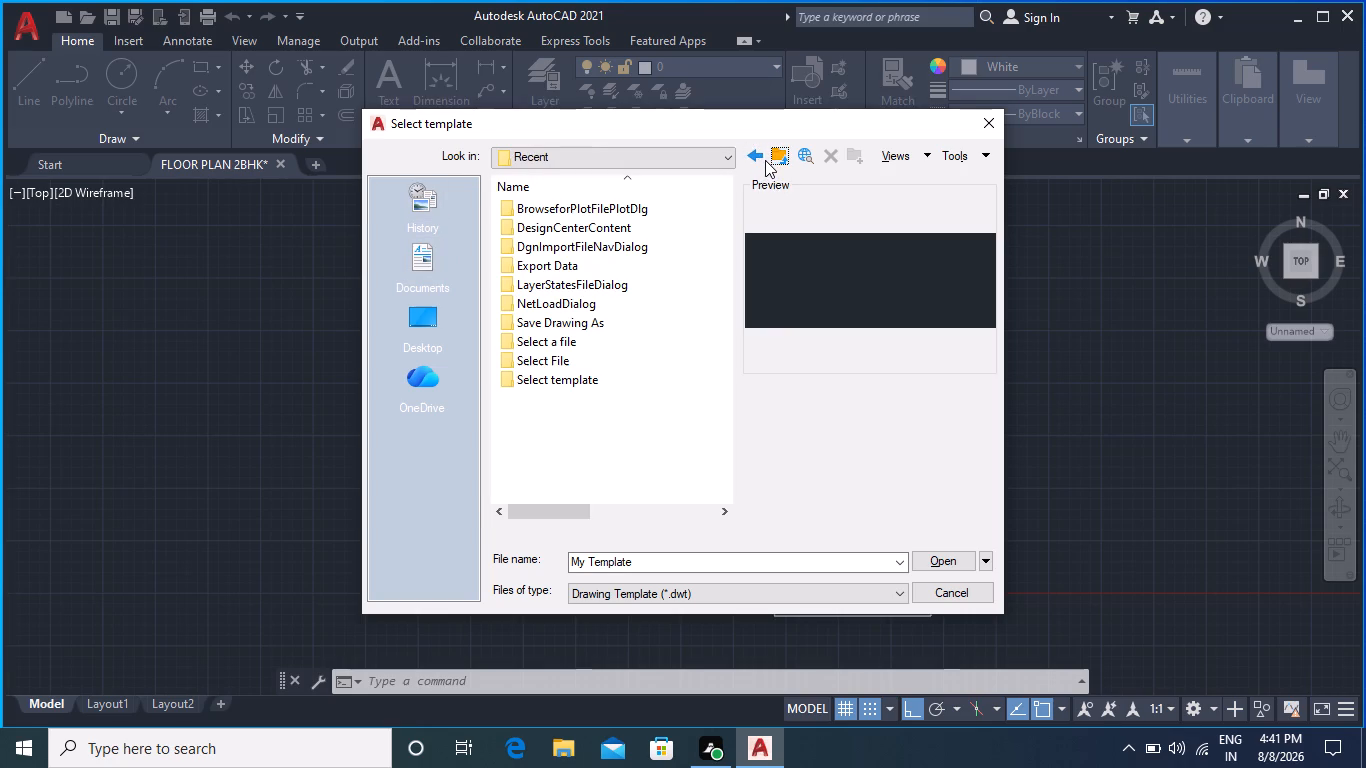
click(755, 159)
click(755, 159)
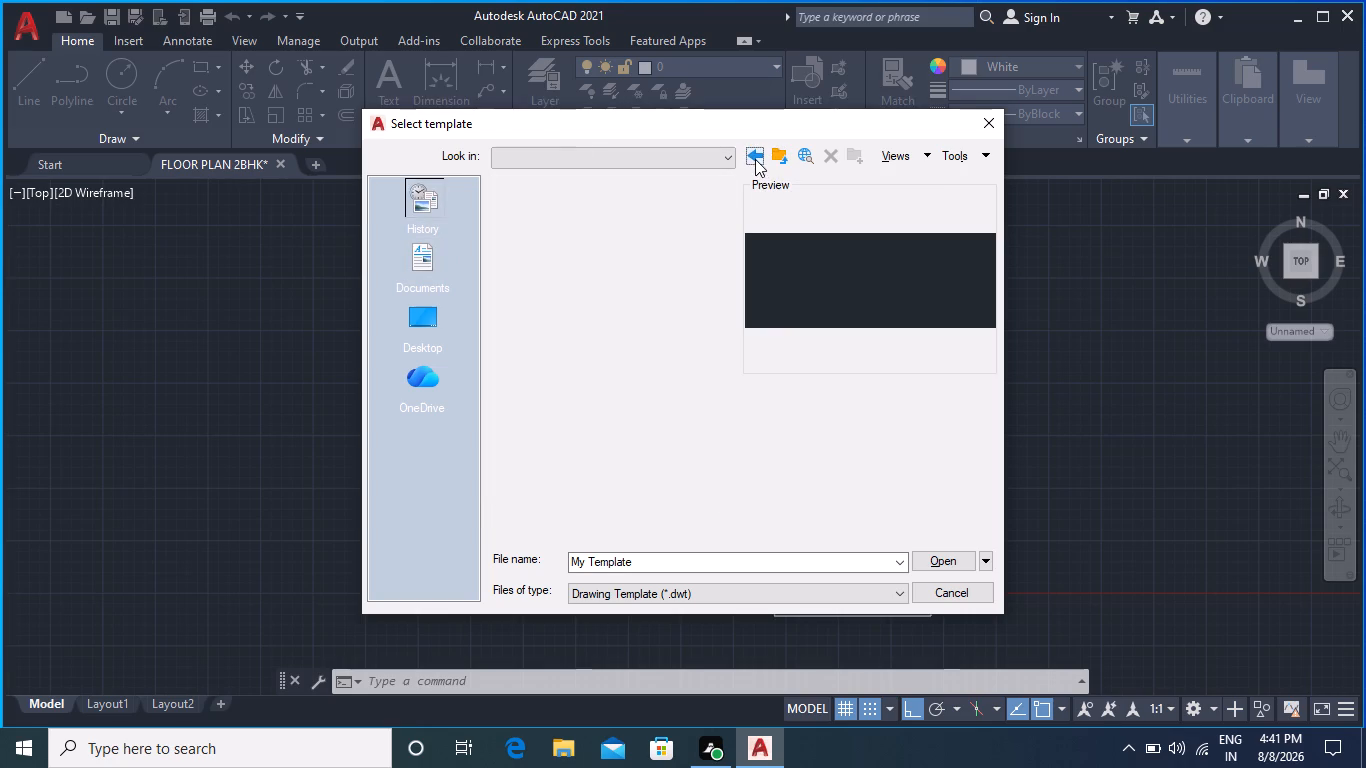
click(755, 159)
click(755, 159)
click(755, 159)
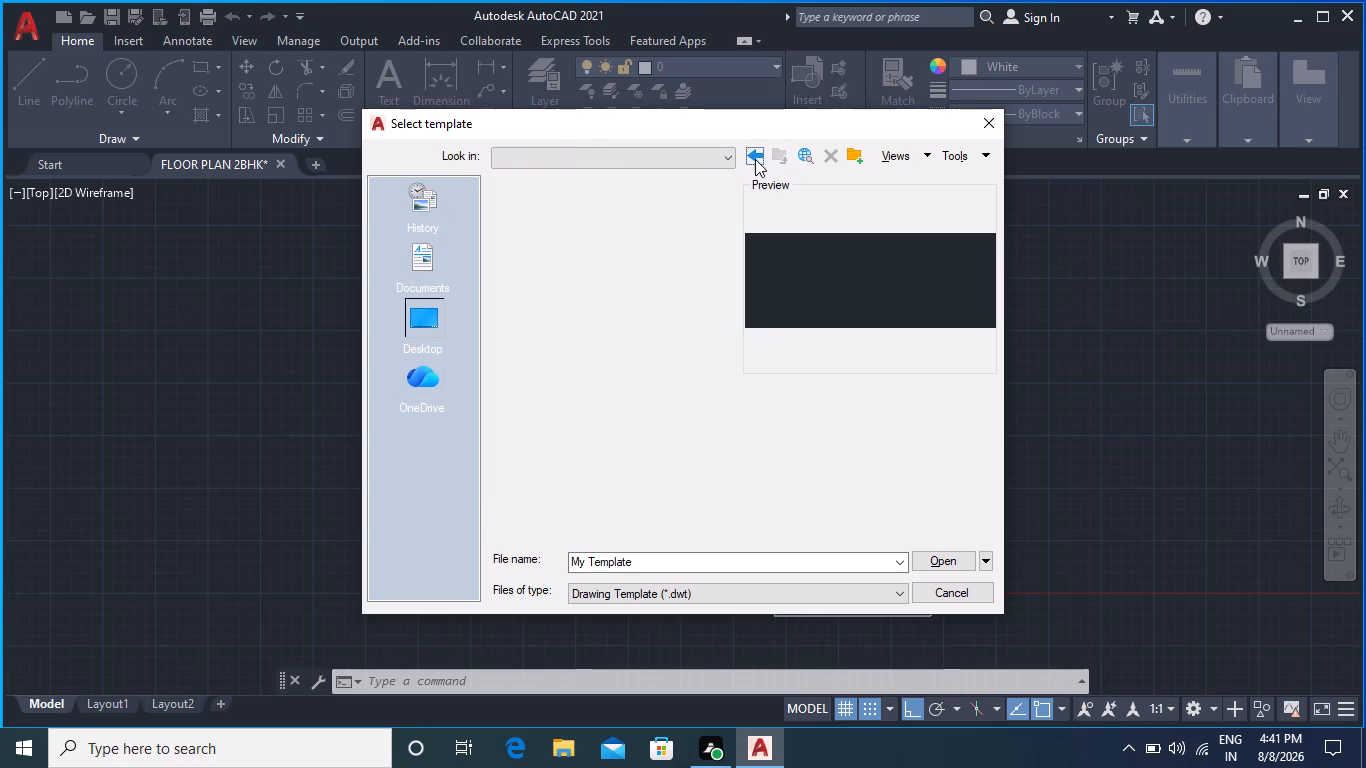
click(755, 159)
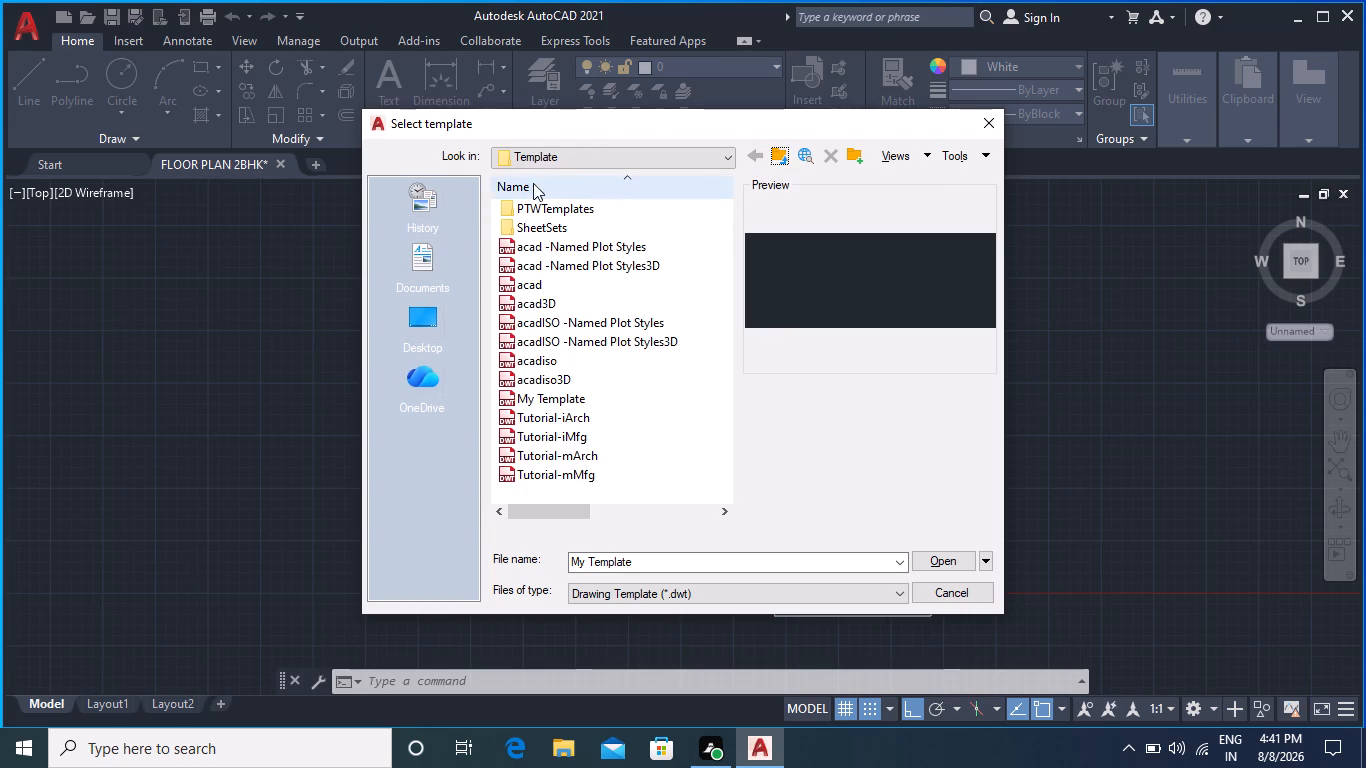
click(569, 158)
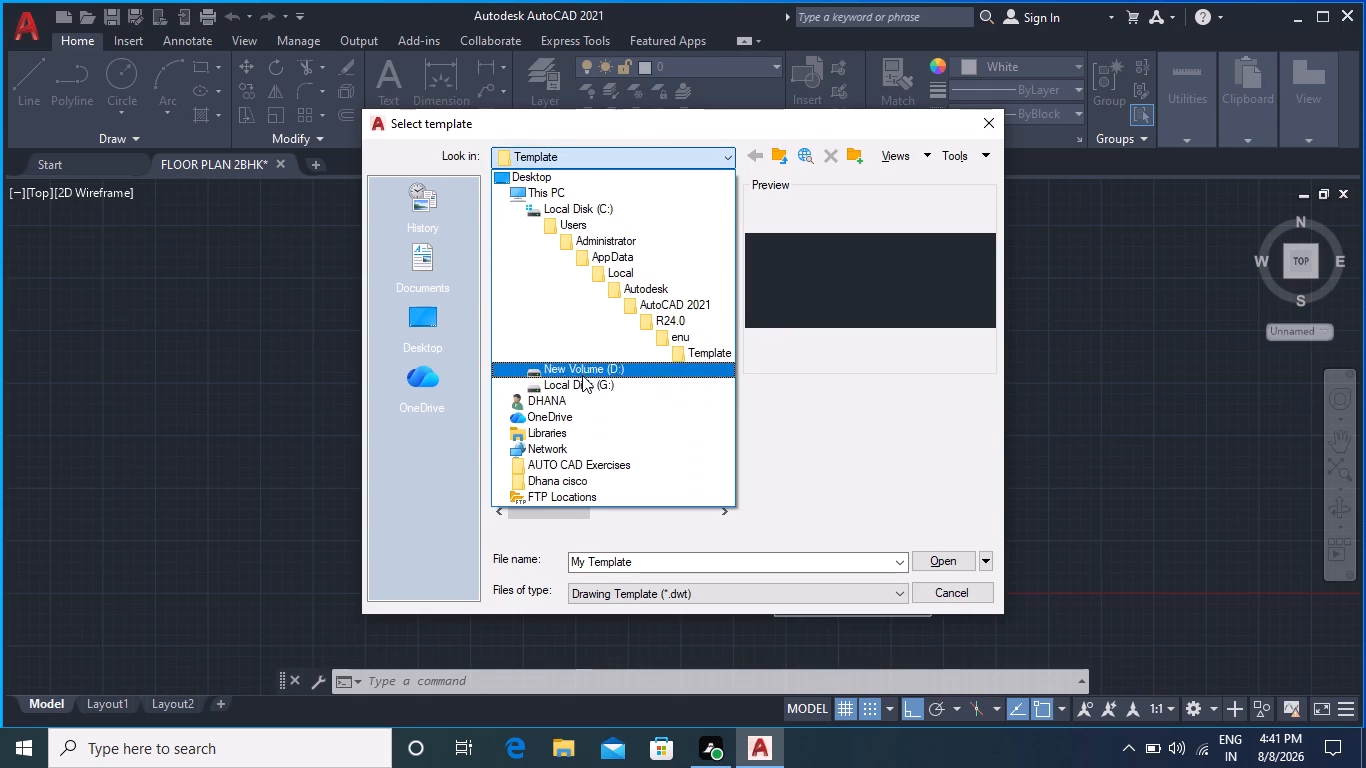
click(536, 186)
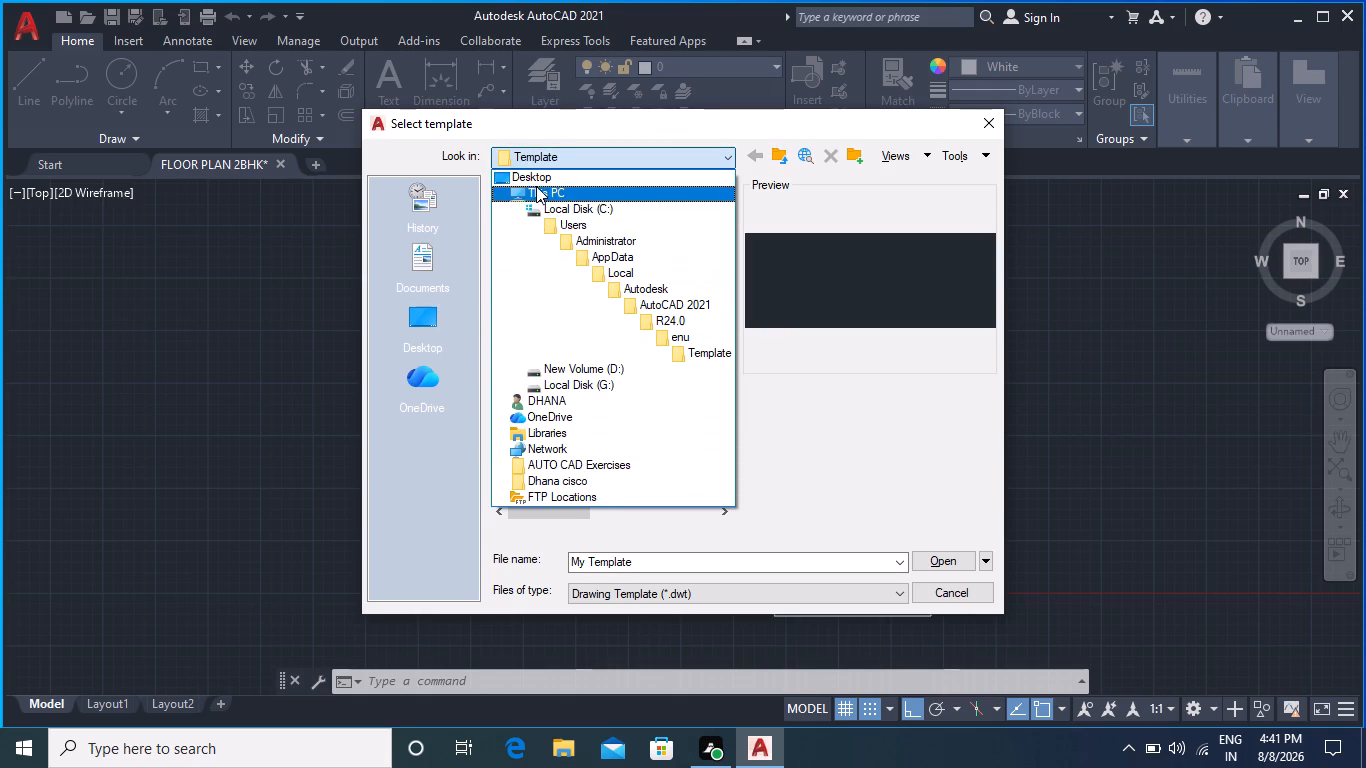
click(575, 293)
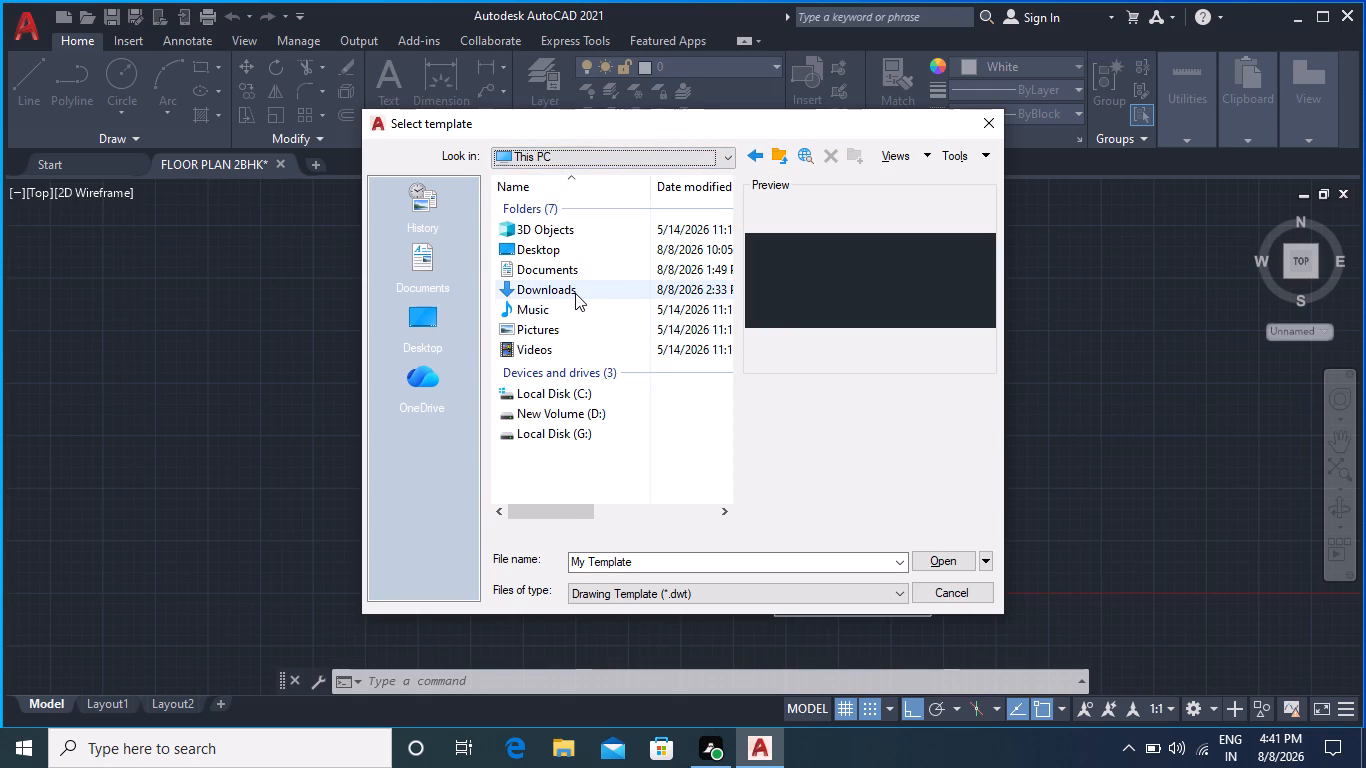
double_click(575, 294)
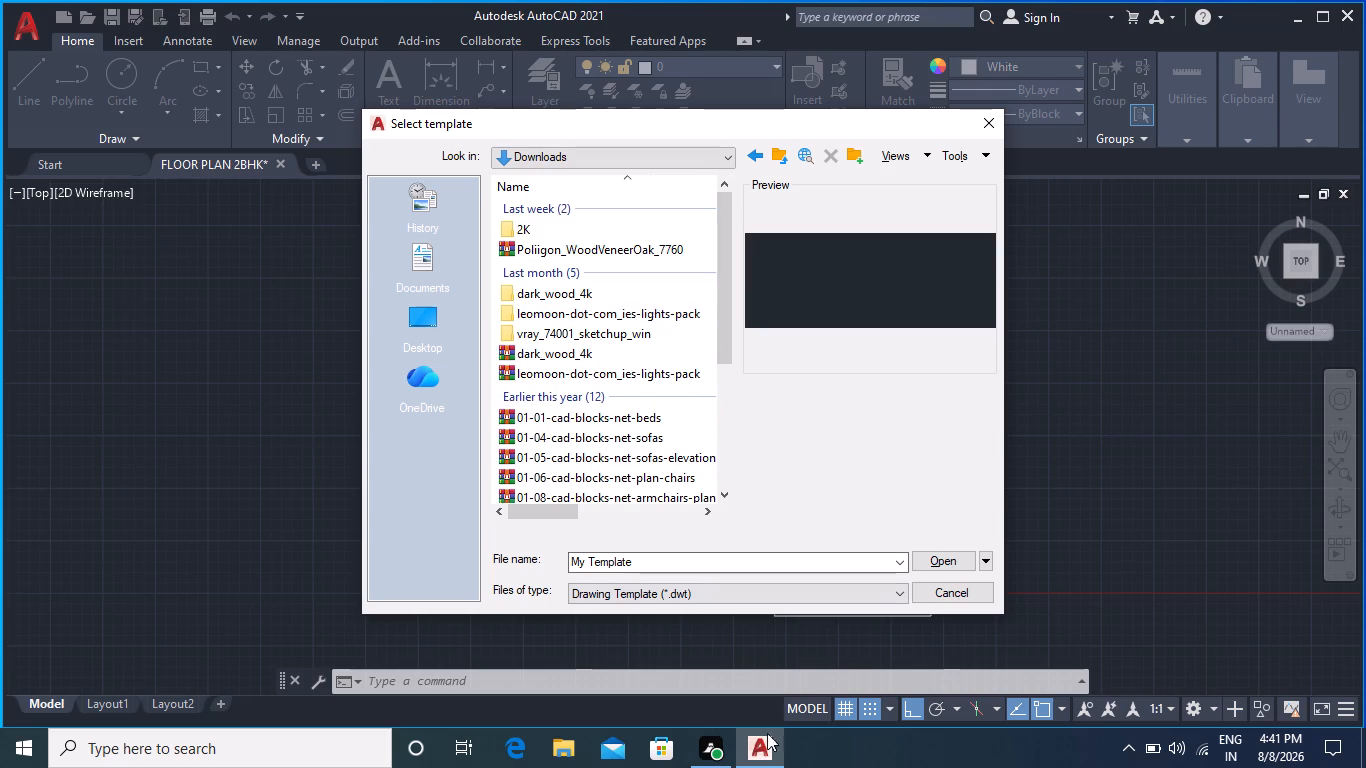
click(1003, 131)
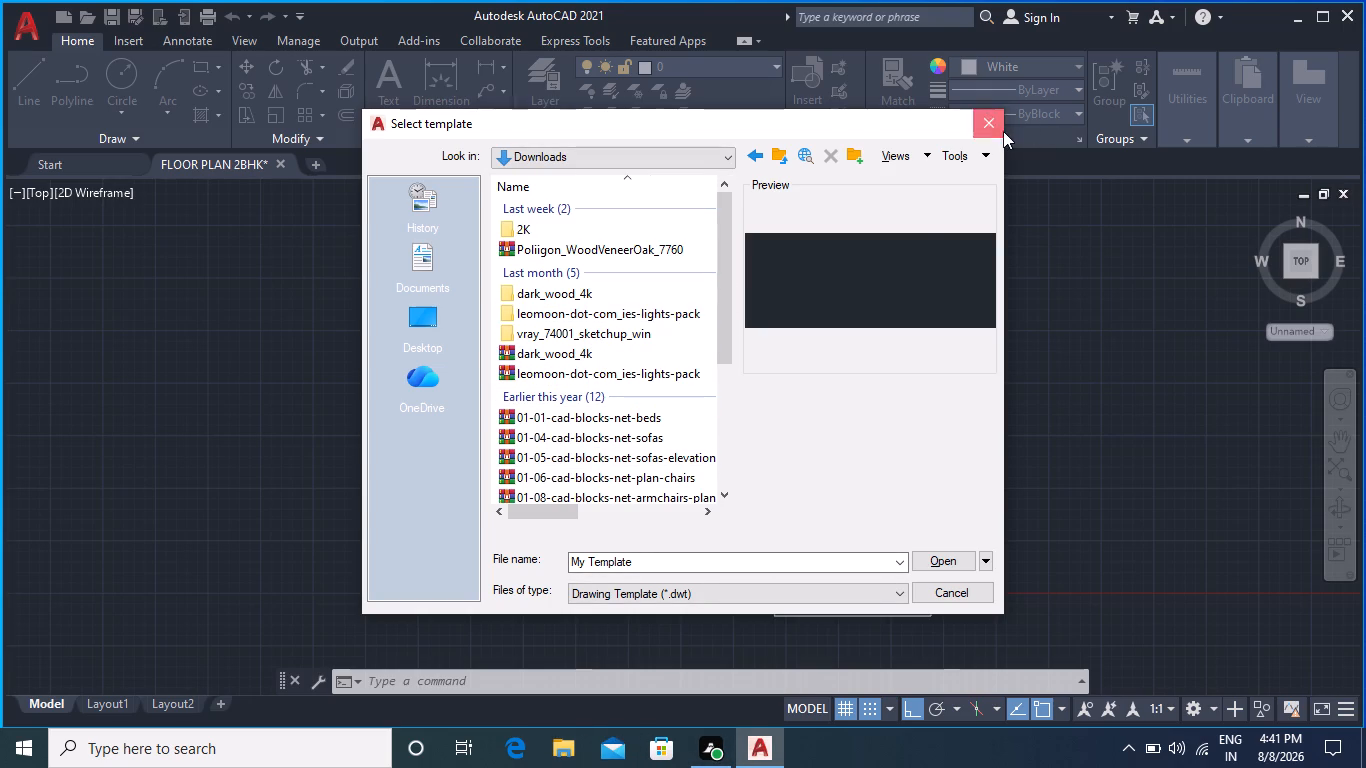
In File Explorer, look through the Downloads folder for CAD block drawings and open modern-kitchen-elevation.
double_click(575, 740)
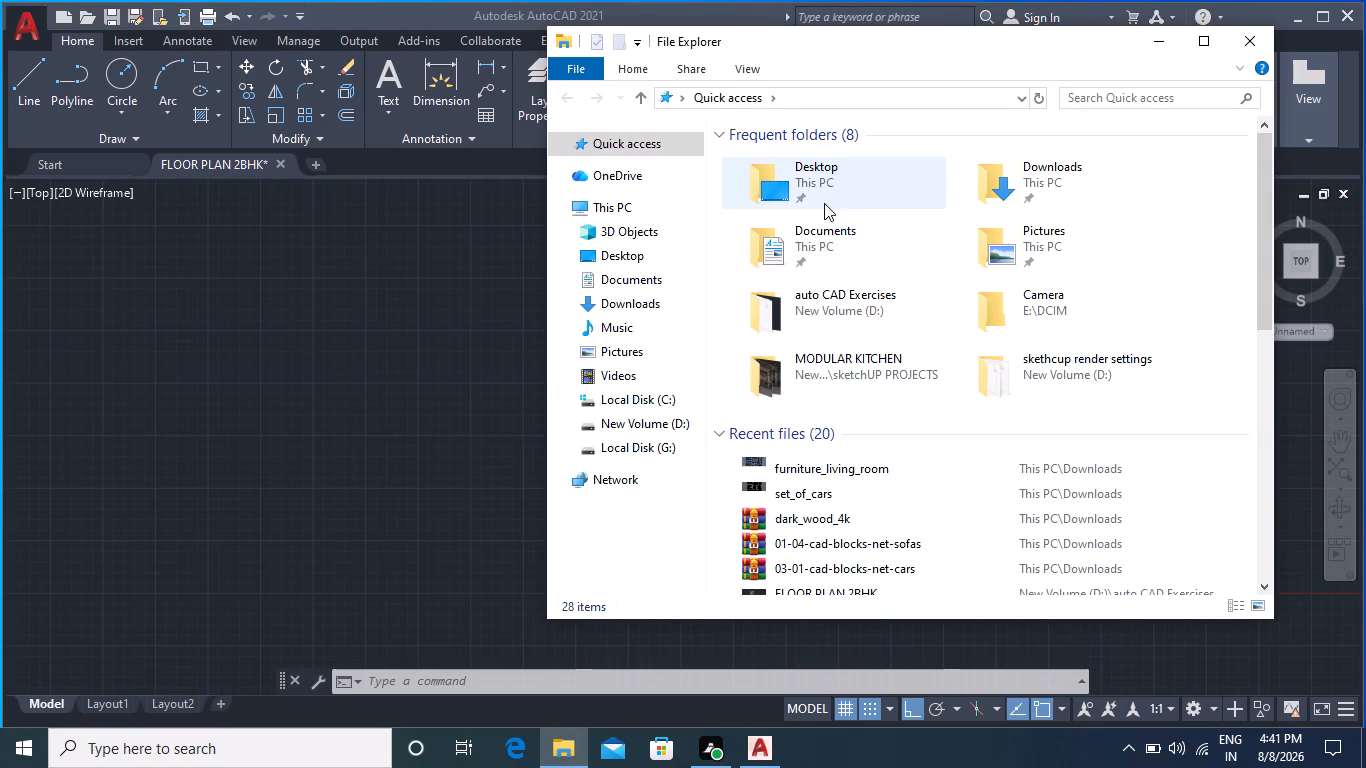
double_click(1058, 191)
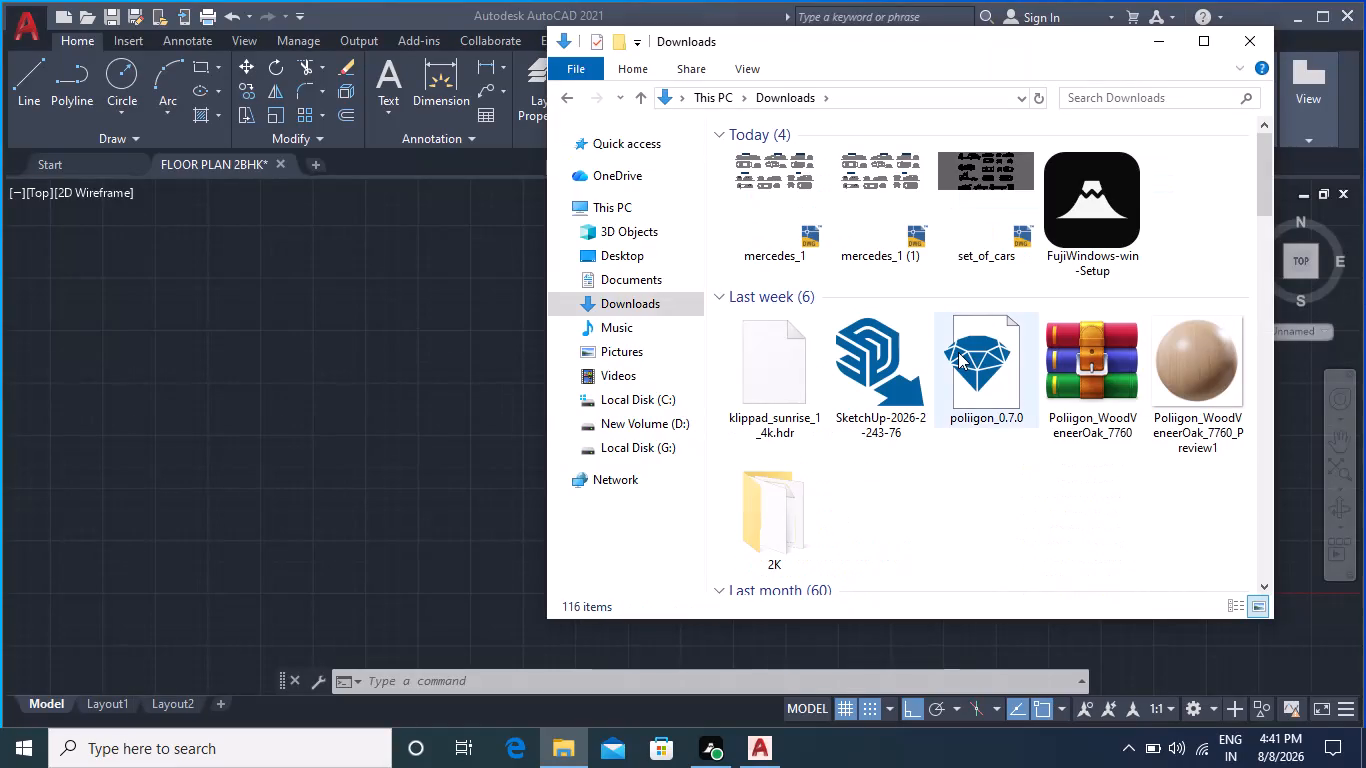
scroll(958, 353, down, 3)
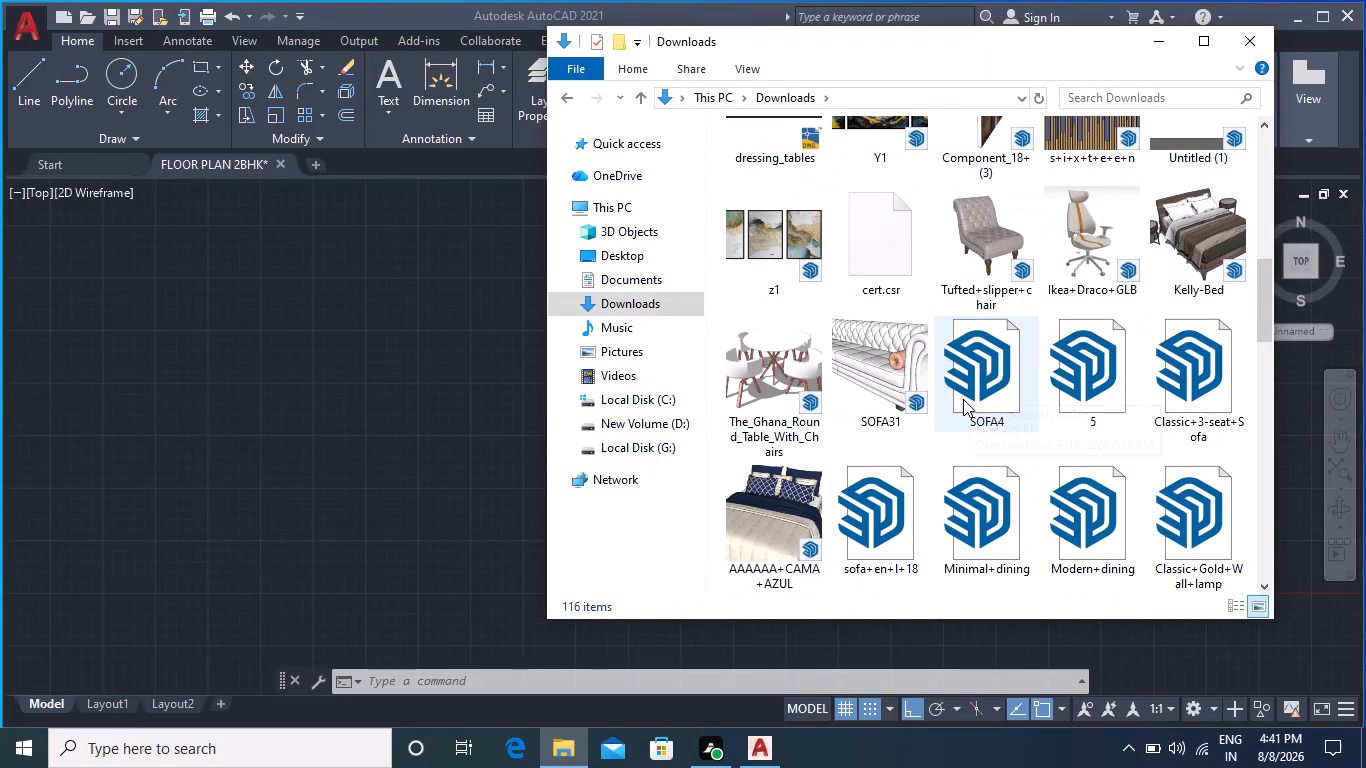
scroll(963, 399, down, 1)
scroll(963, 399, up, 1)
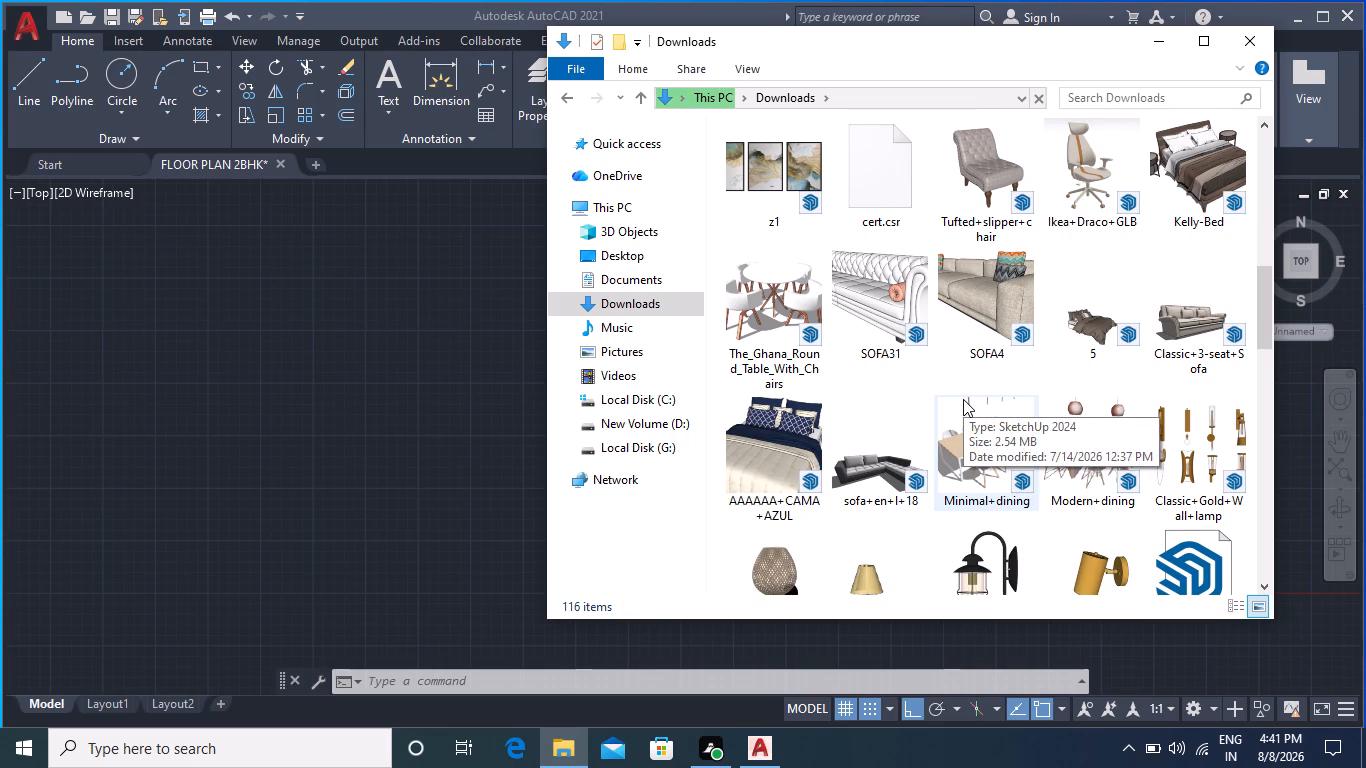
scroll(970, 336, down, 1)
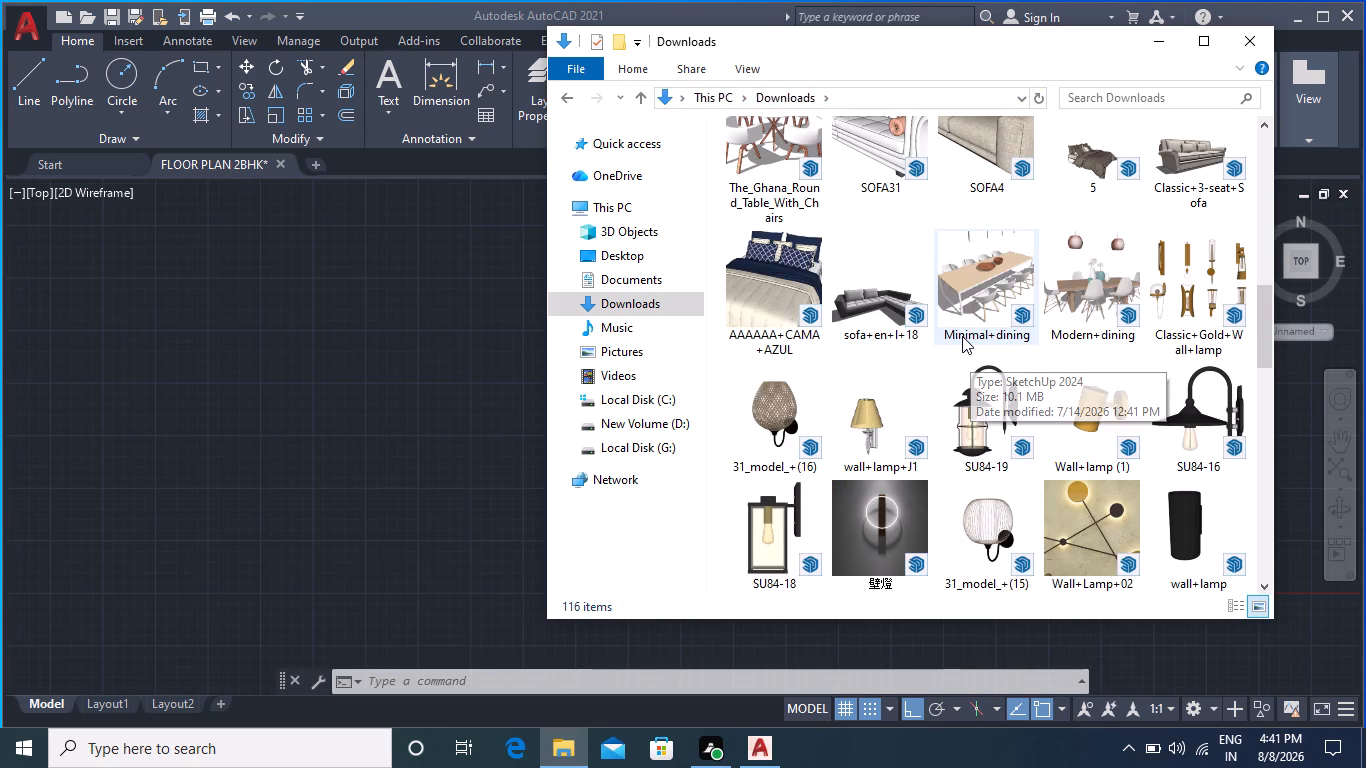
scroll(925, 303, down, 1)
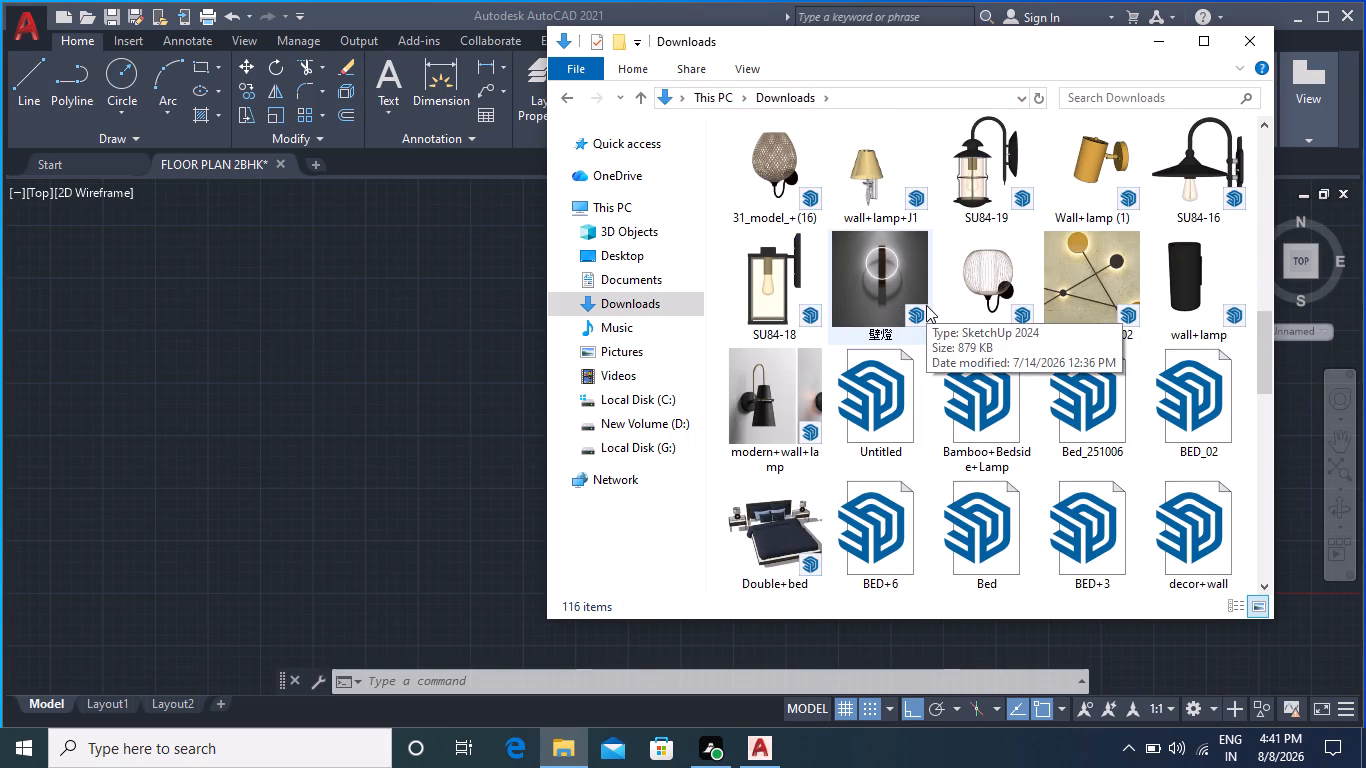
scroll(928, 307, down, 2)
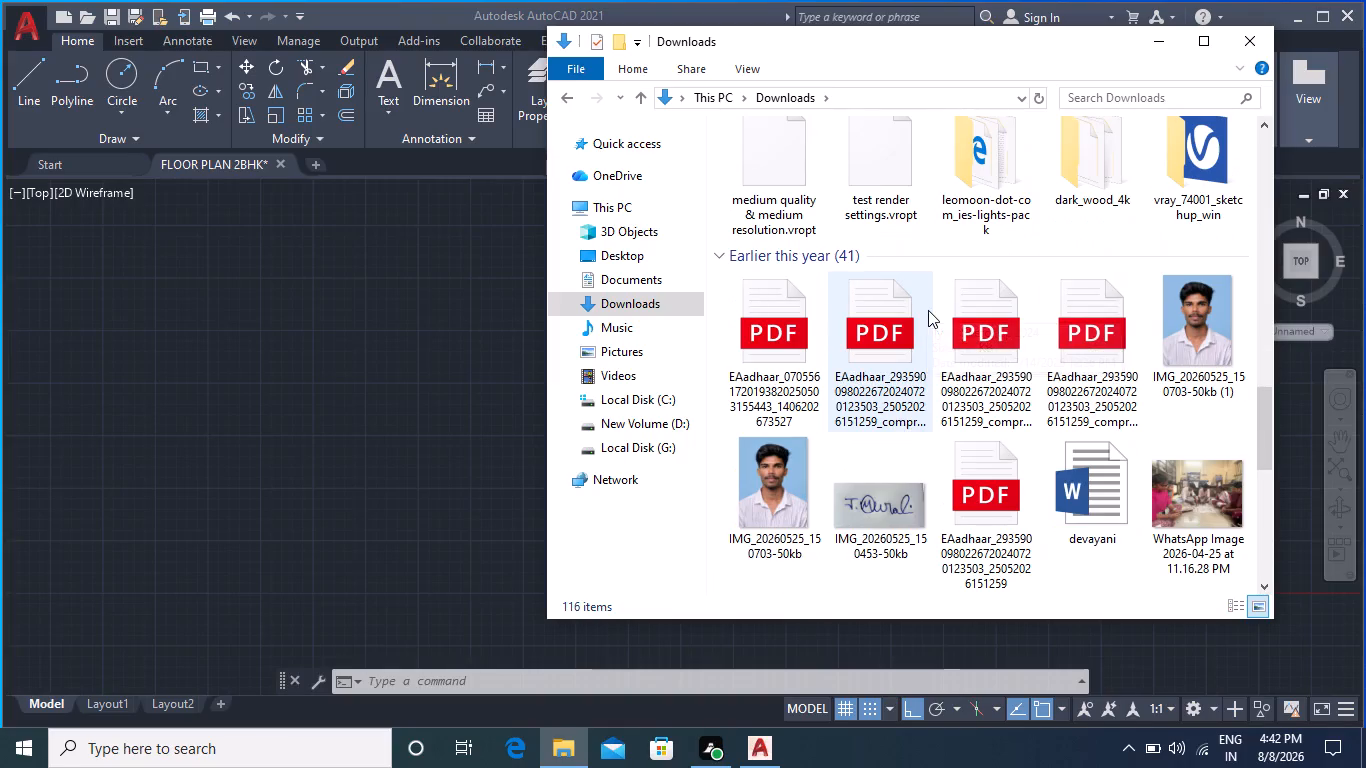
scroll(931, 315, up, 1)
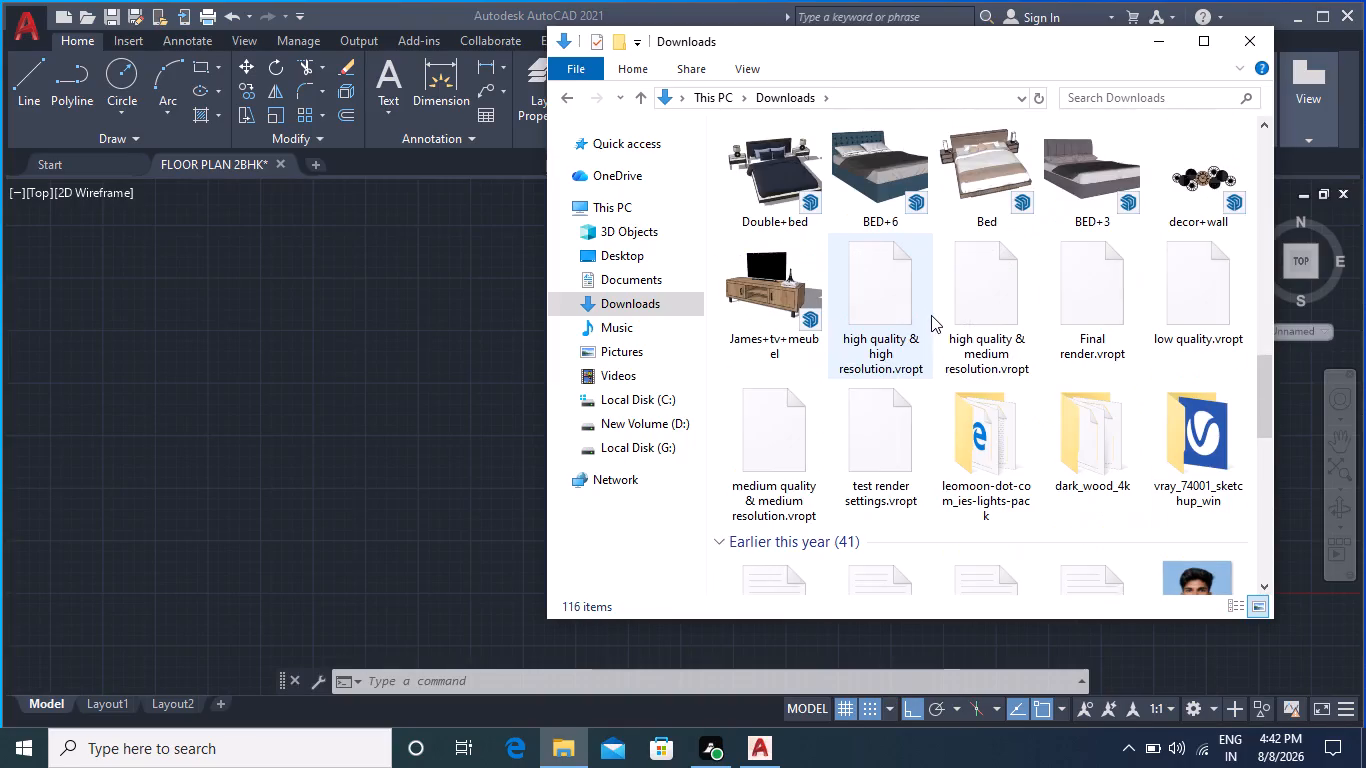
scroll(931, 315, down, 1)
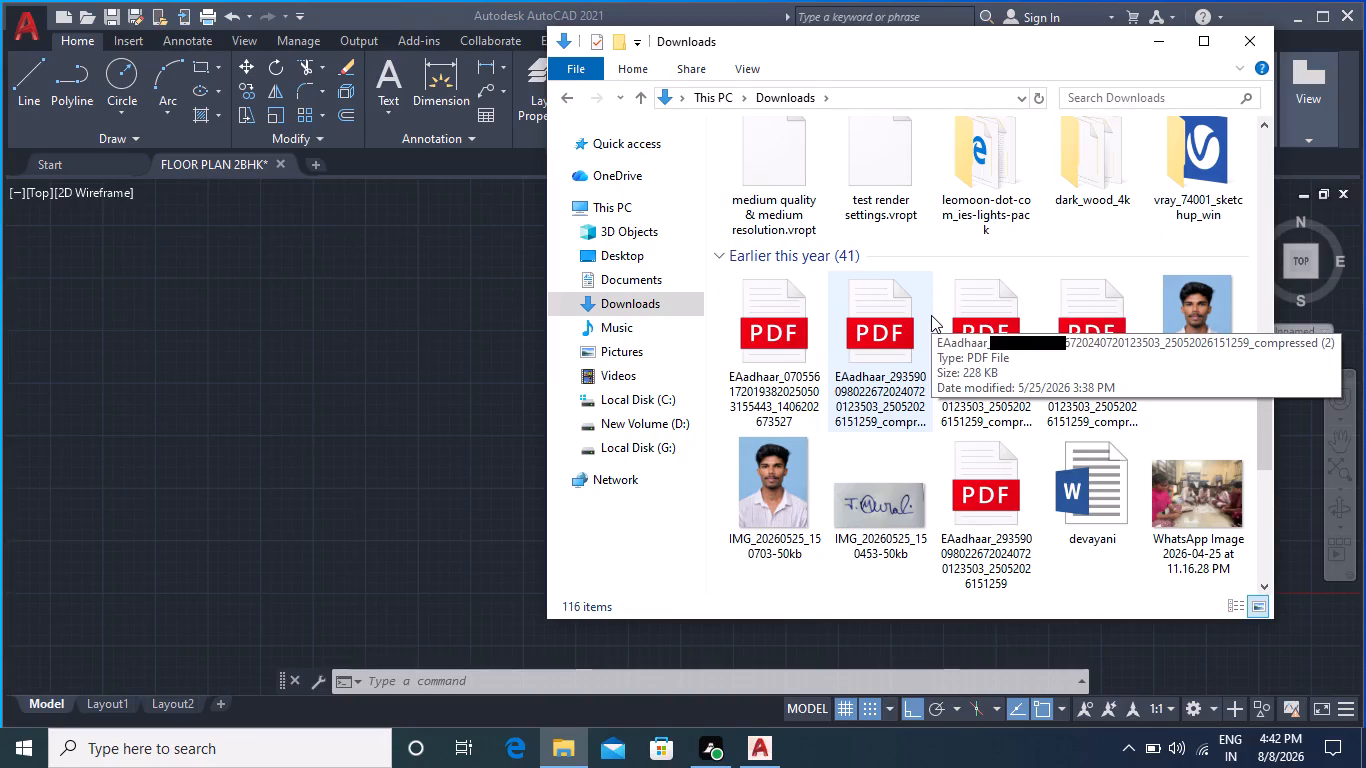
scroll(931, 315, down, 2)
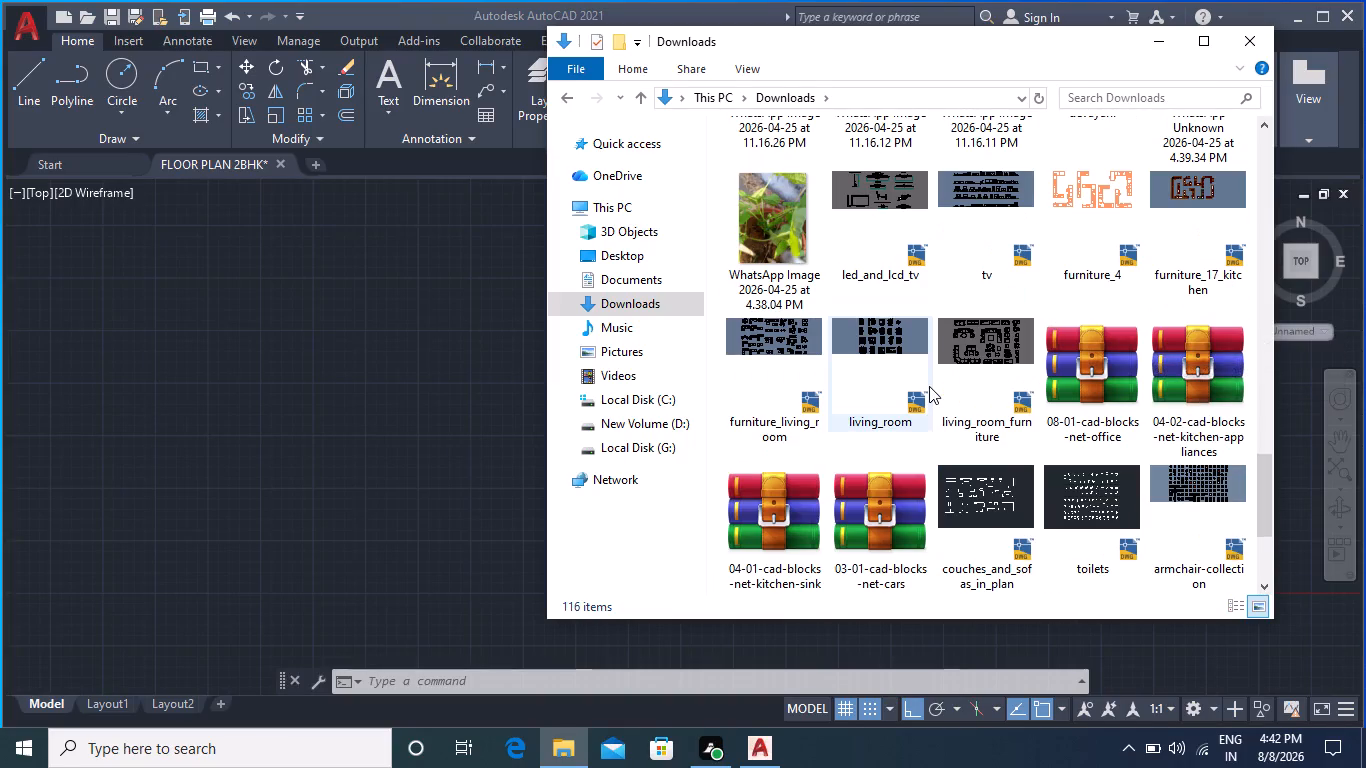
scroll(903, 285, up, 1)
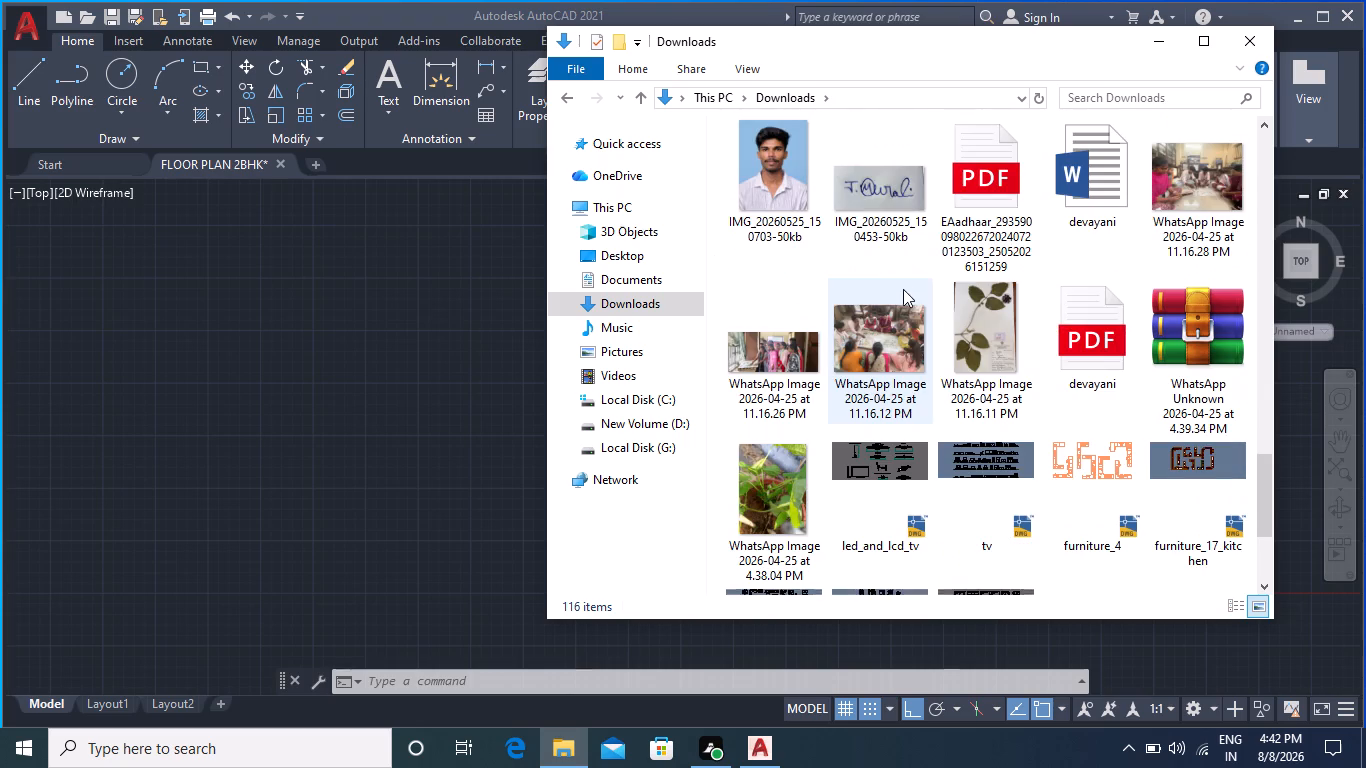
scroll(1011, 388, down, 1)
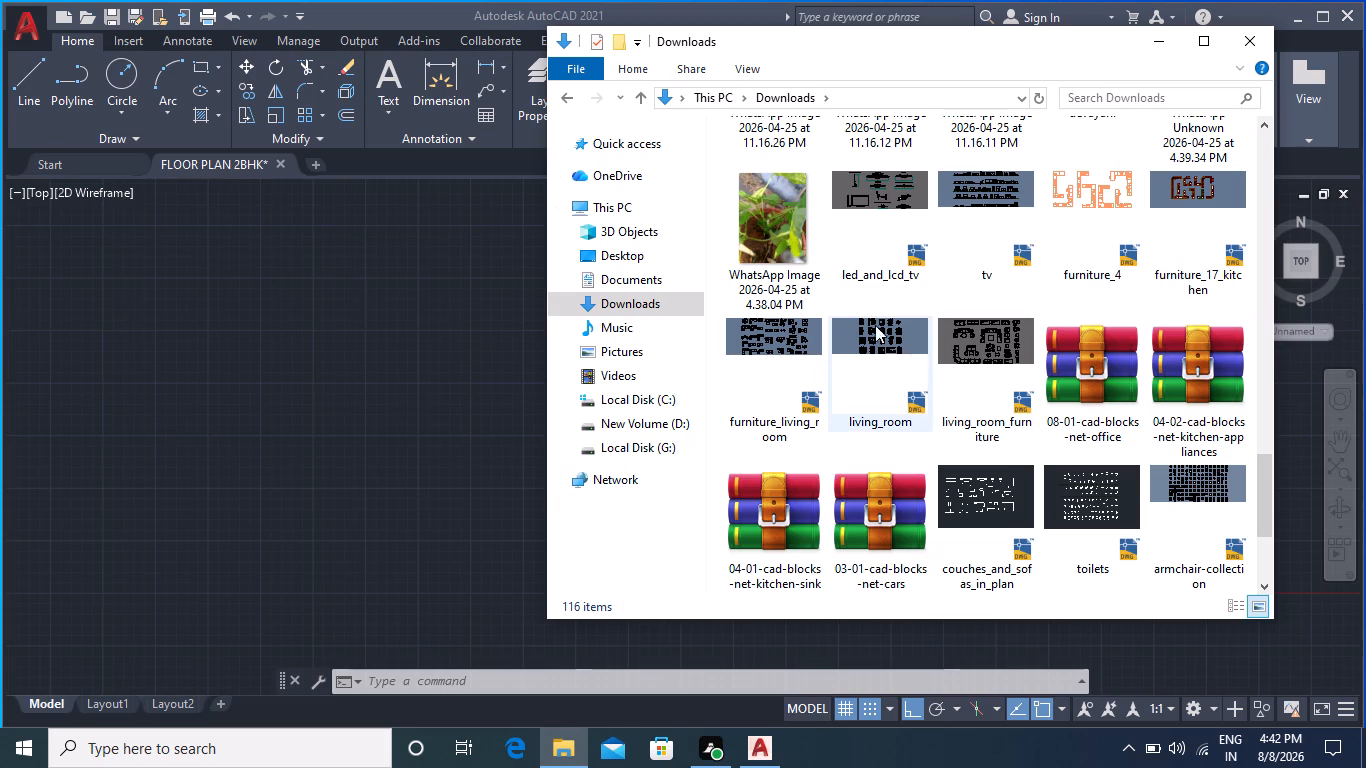
scroll(810, 402, down, 1)
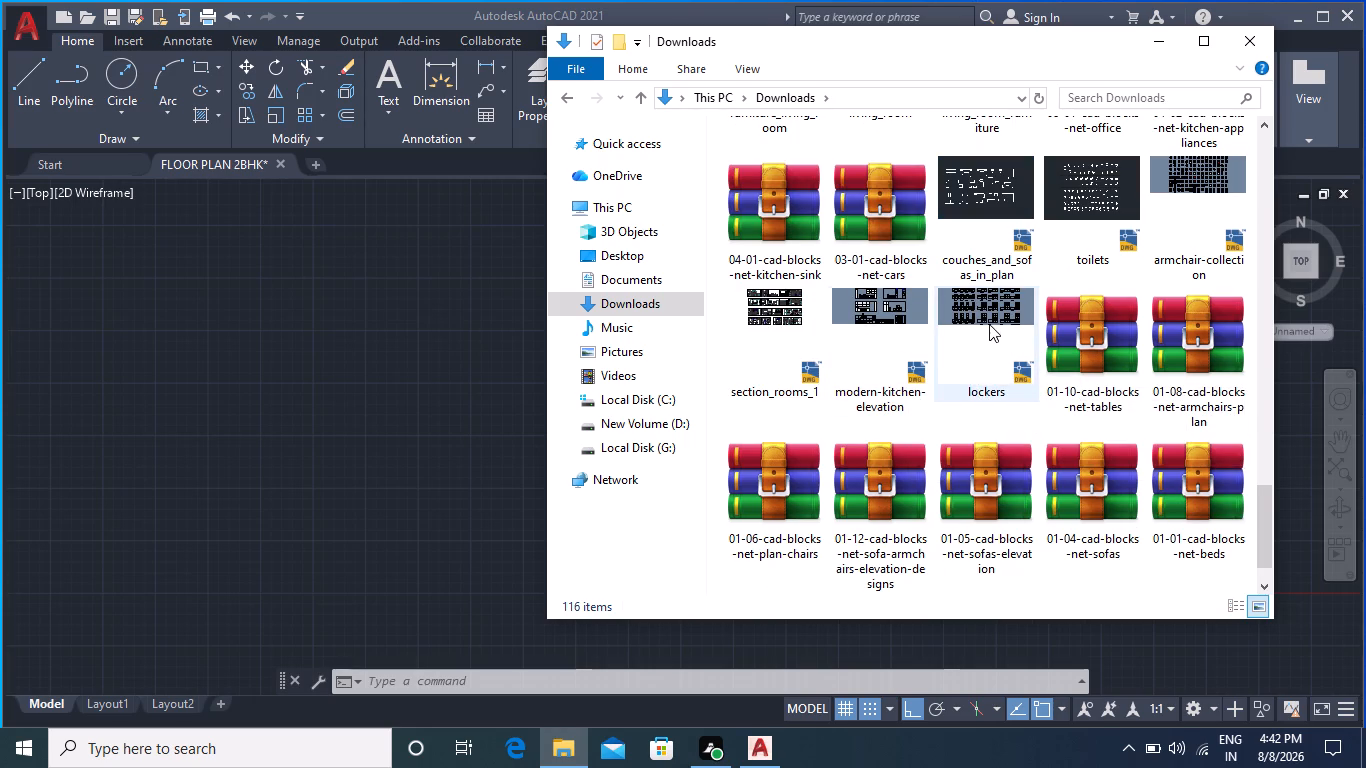
click(886, 318)
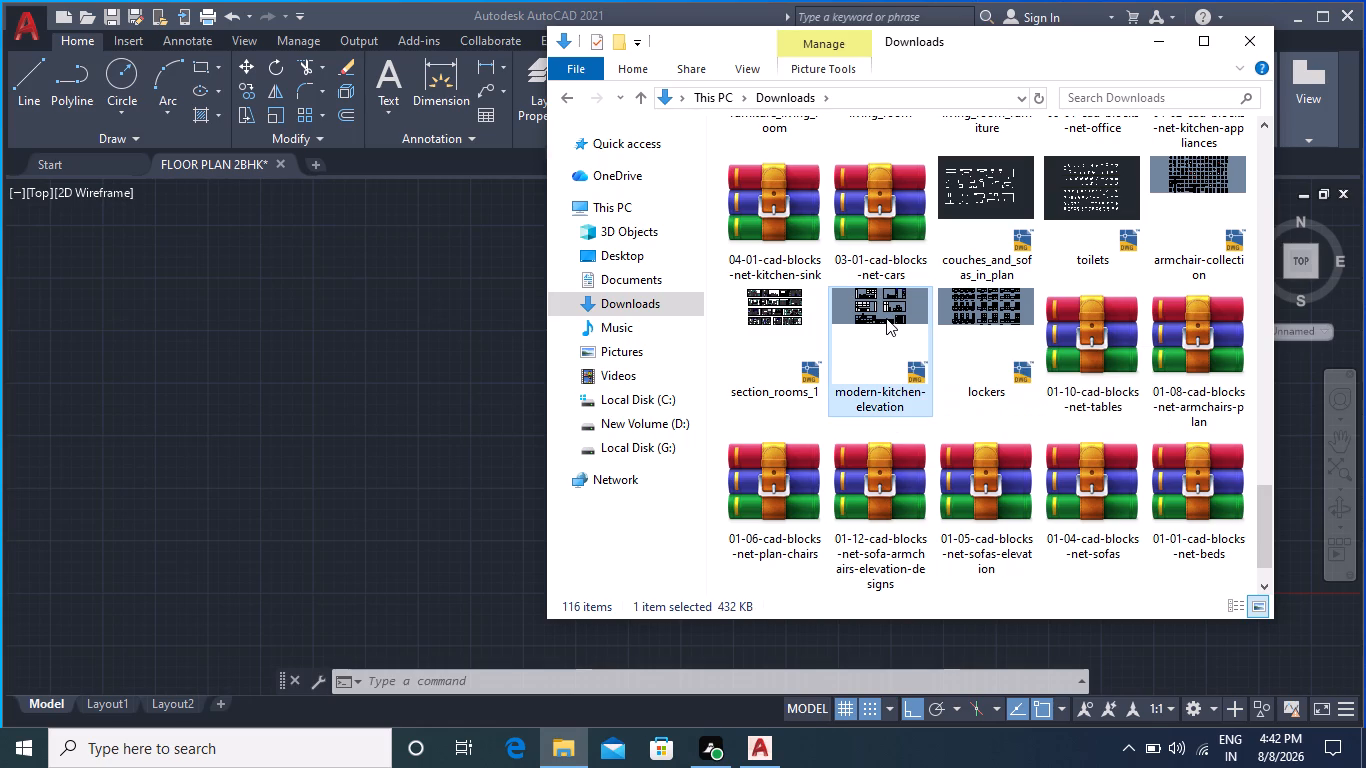
double_click(886, 318)
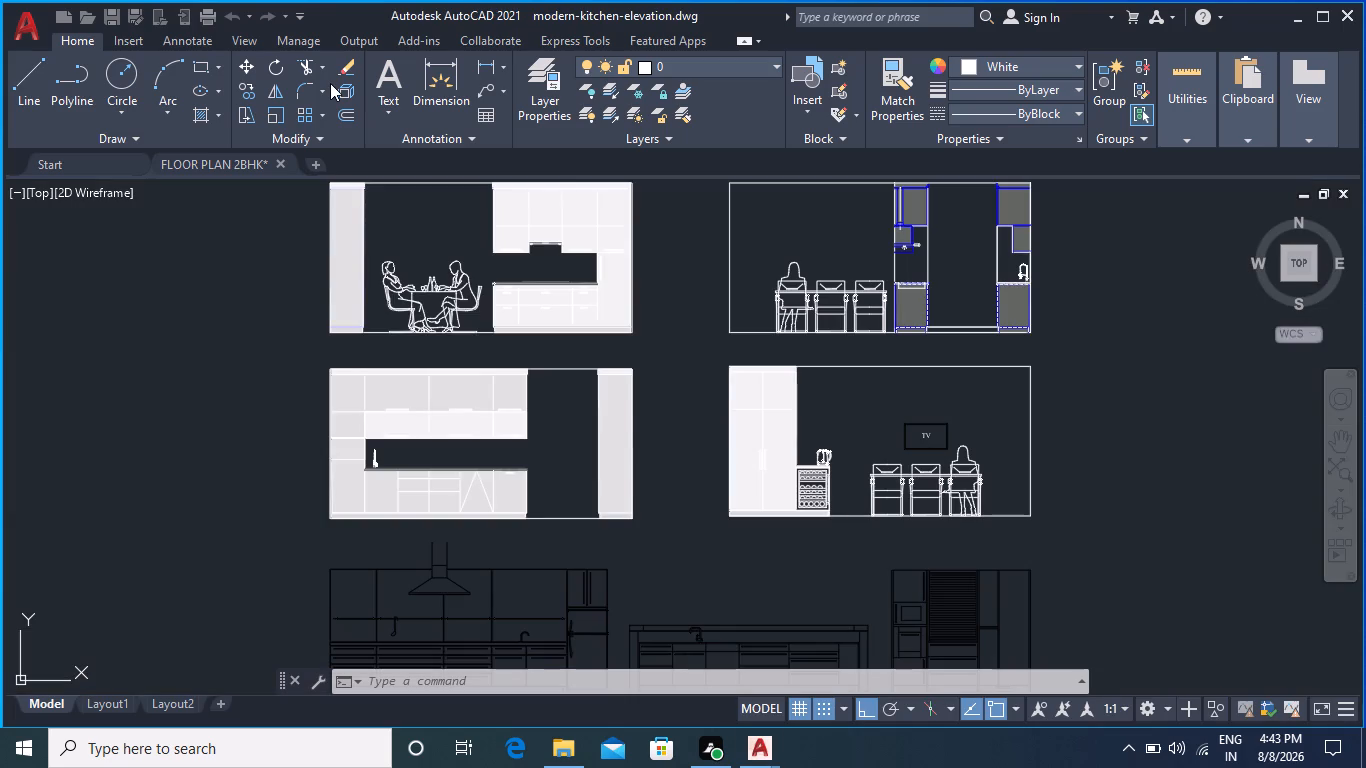
Examine the kitchen elevations in the modern-kitchen-elevation drawing and close it without saving changes.
scroll(677, 328, down, 1)
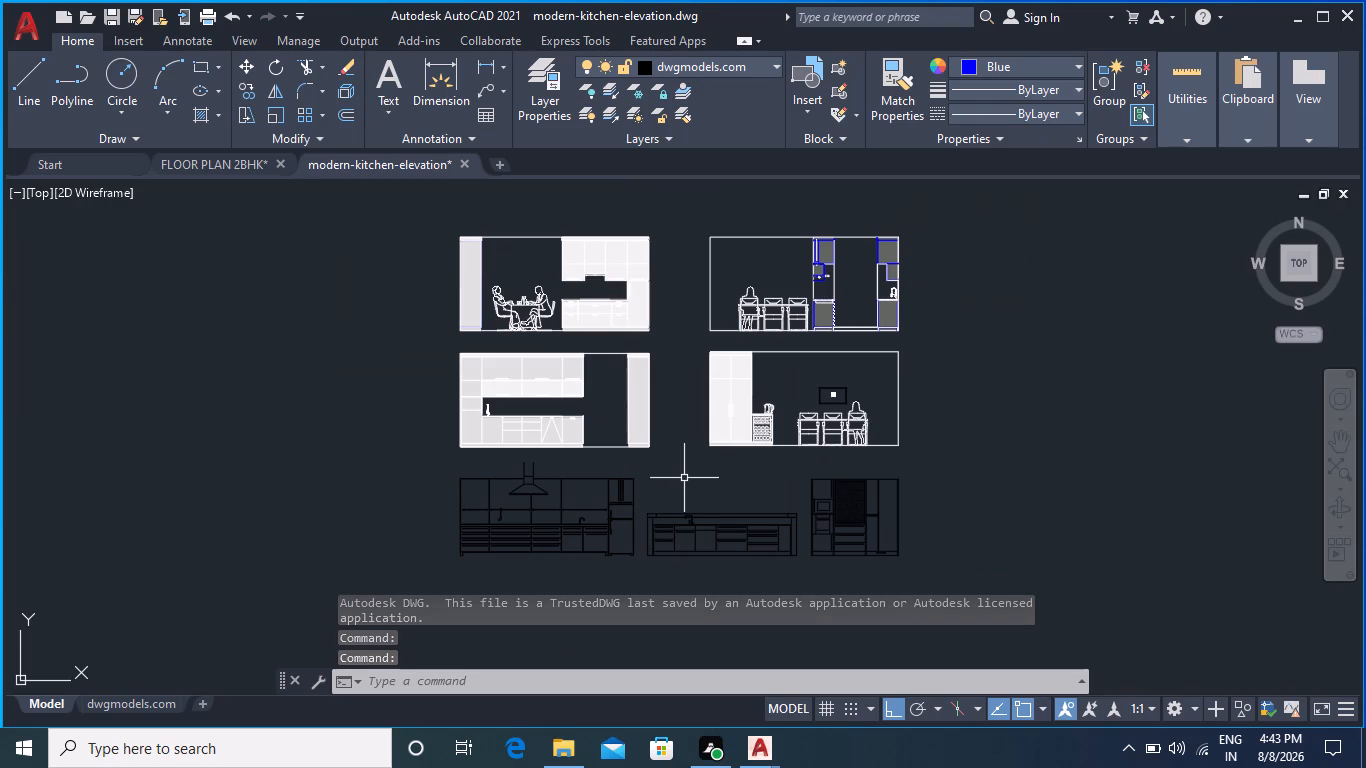
scroll(631, 356, up, 2)
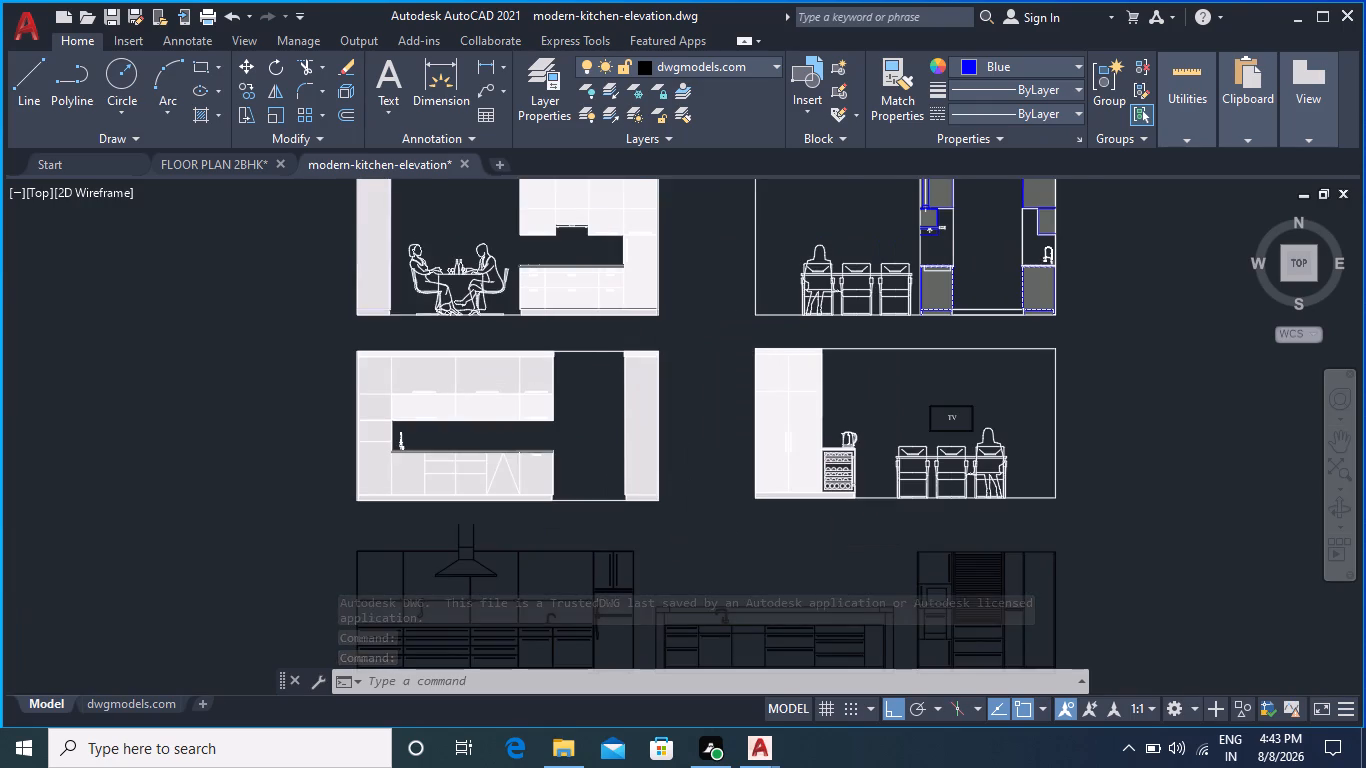
click(684, 418)
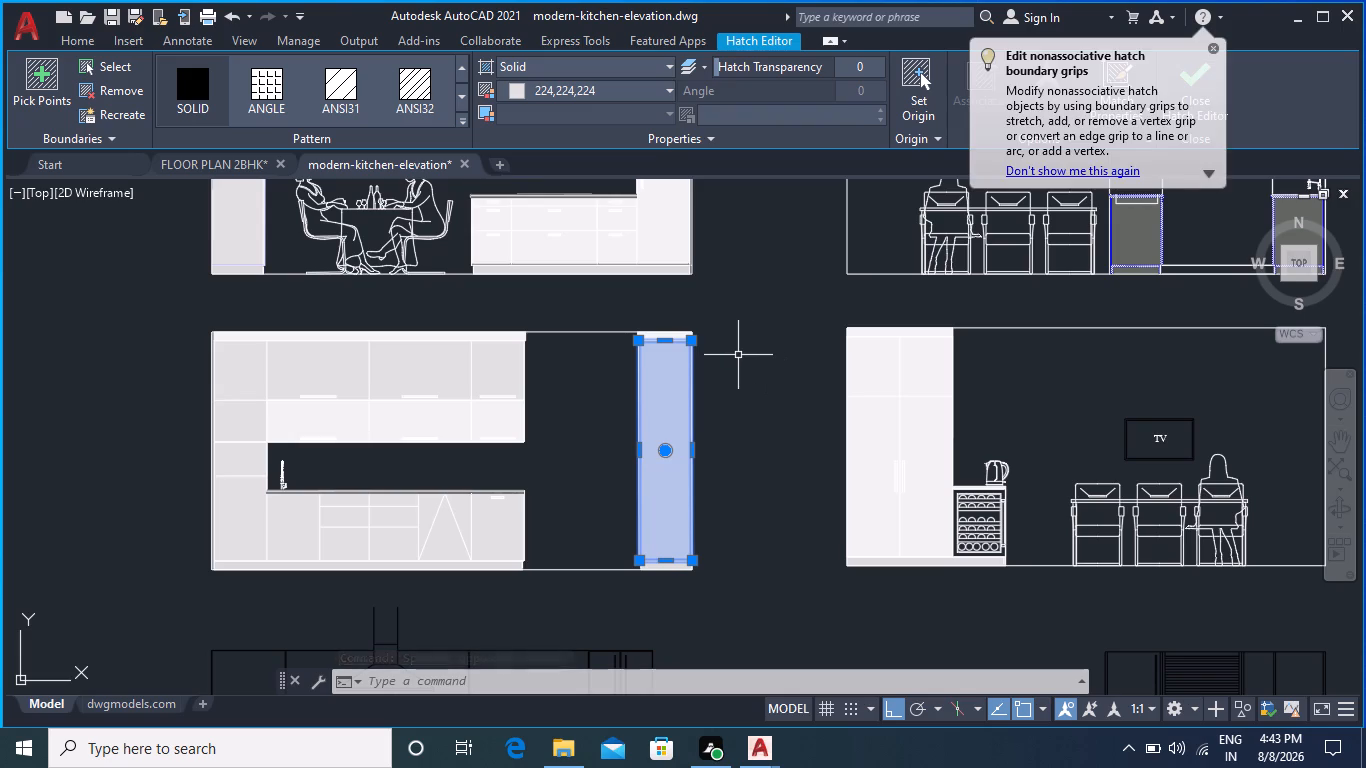
key(Escape)
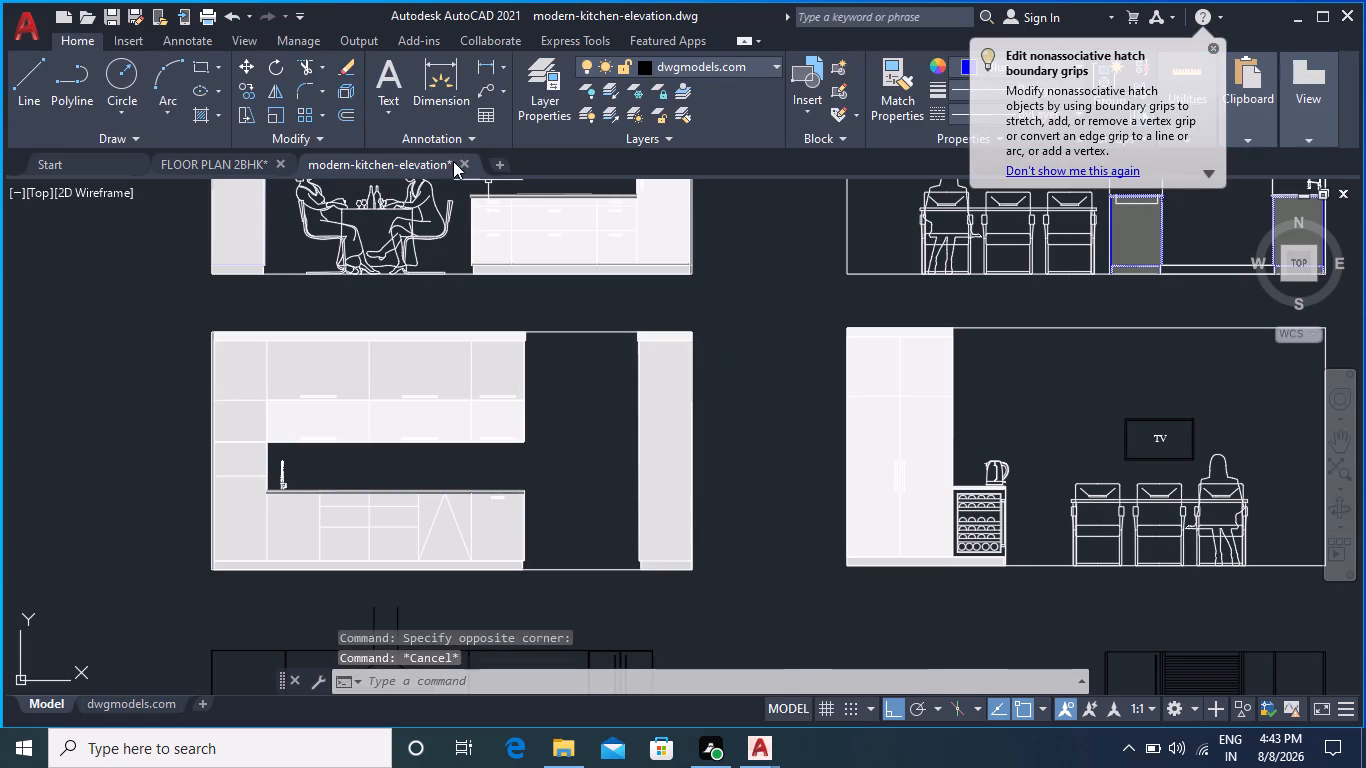
click(462, 161)
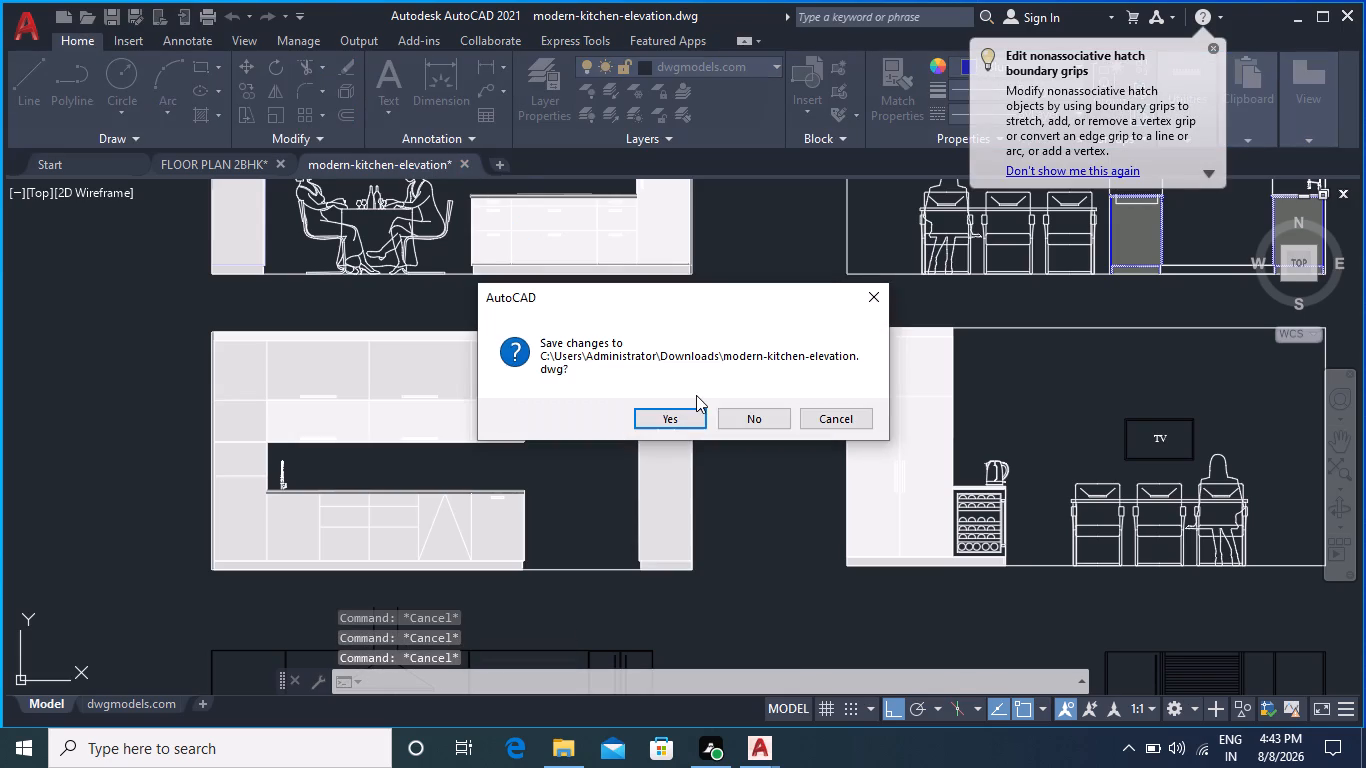
click(741, 416)
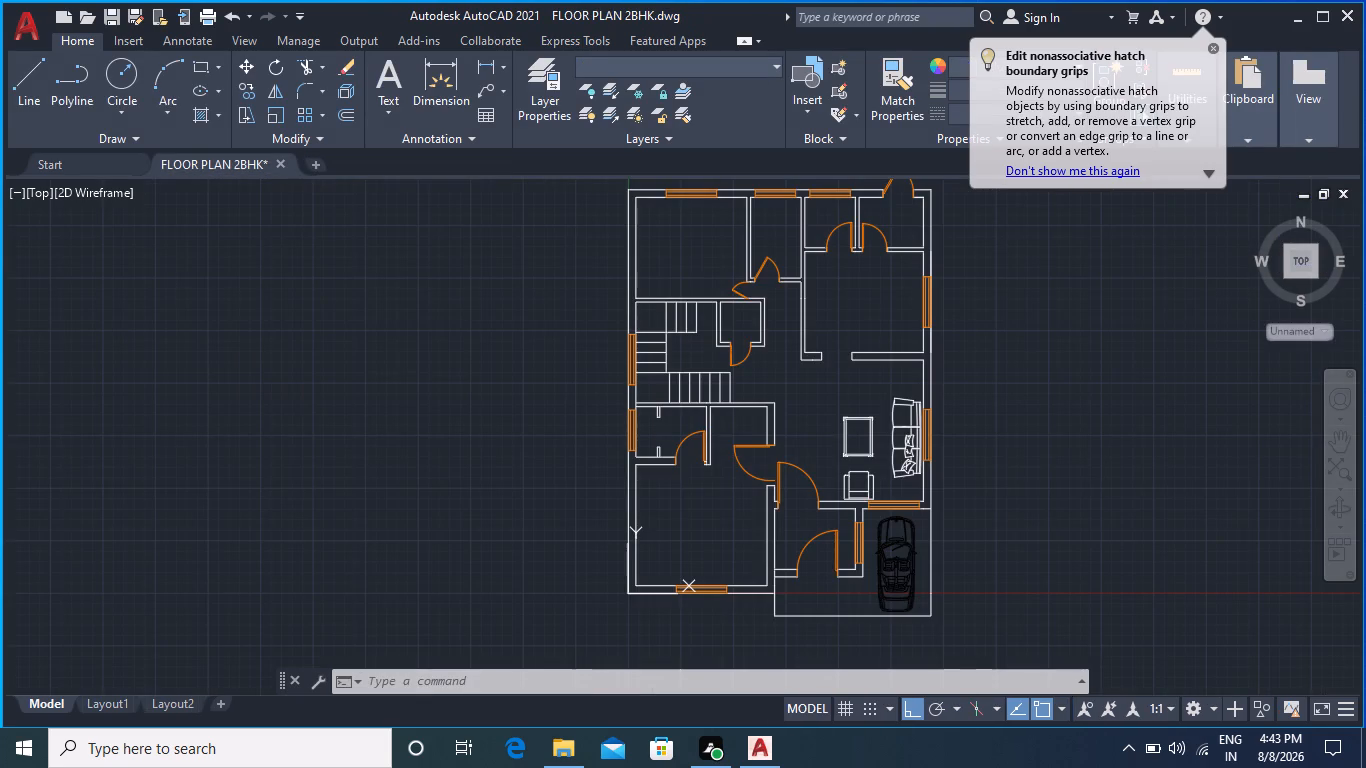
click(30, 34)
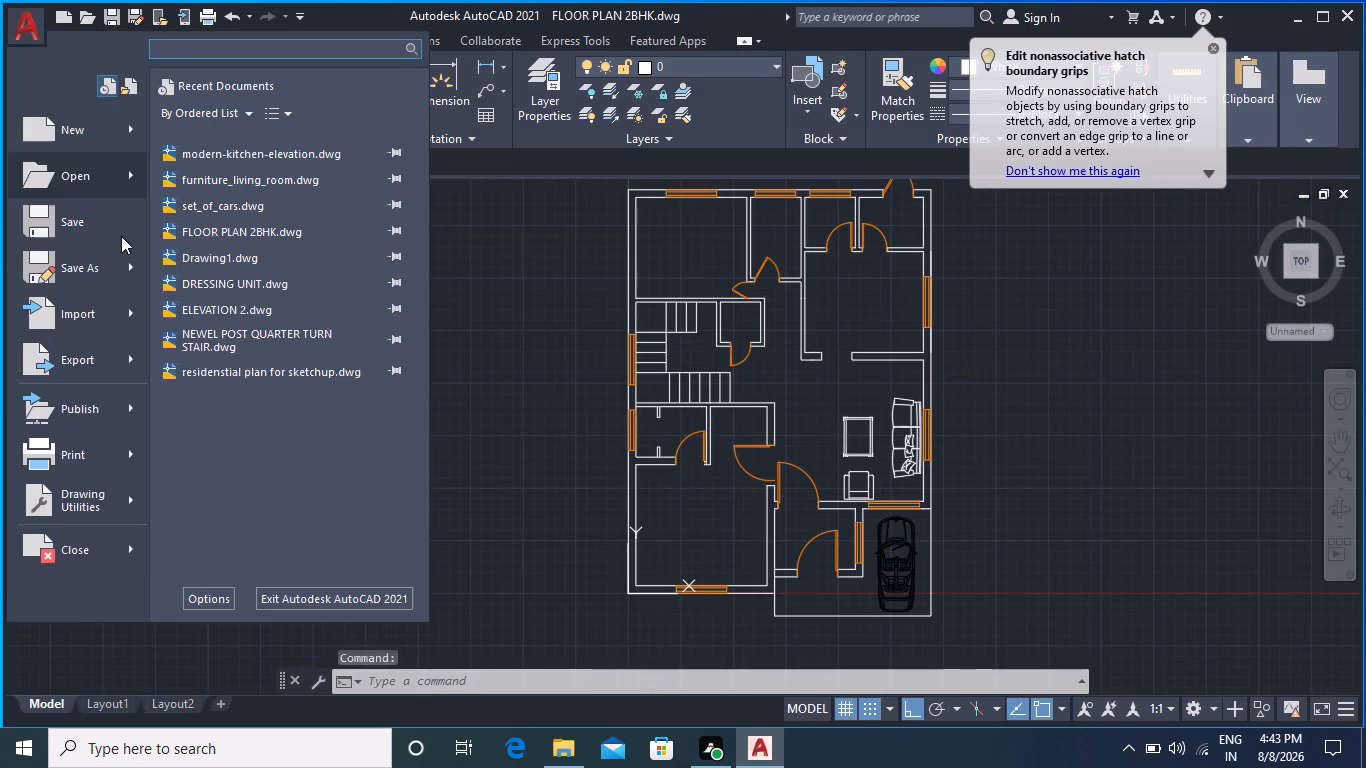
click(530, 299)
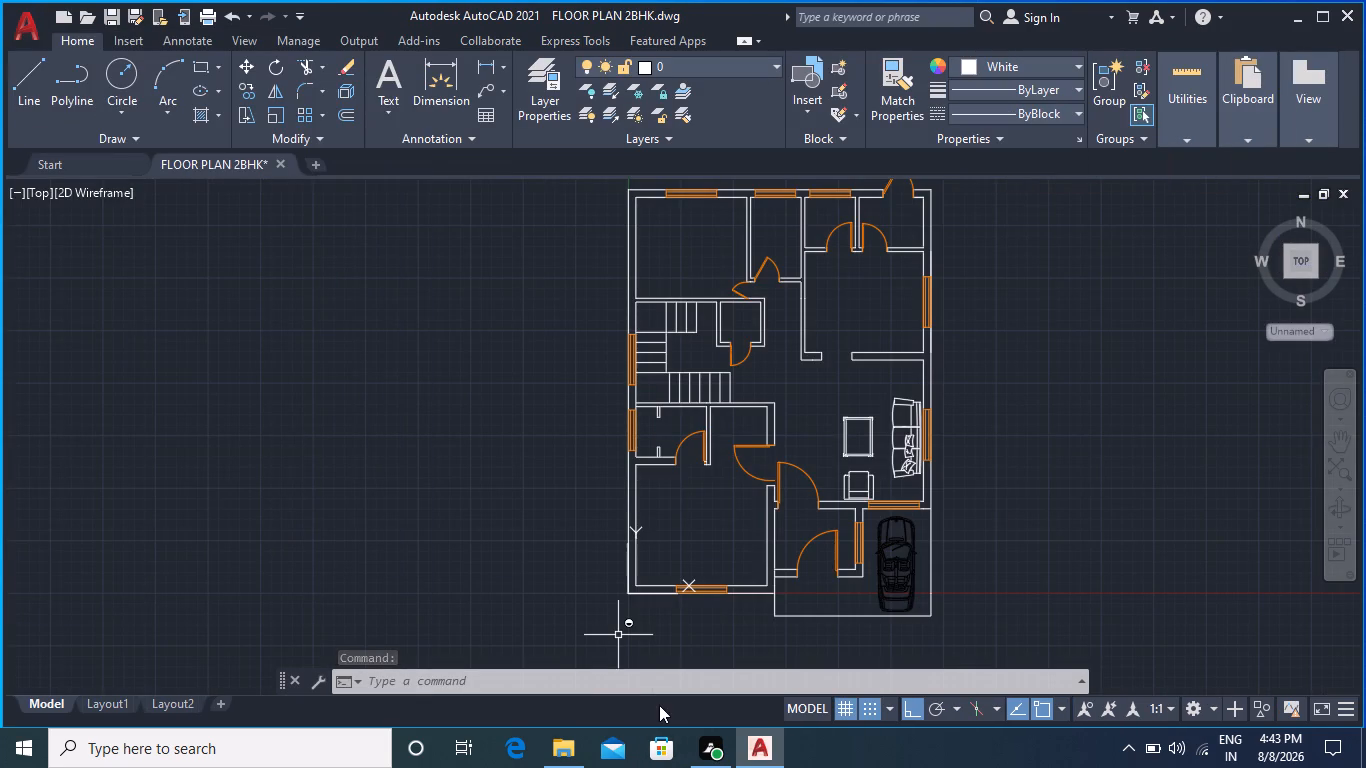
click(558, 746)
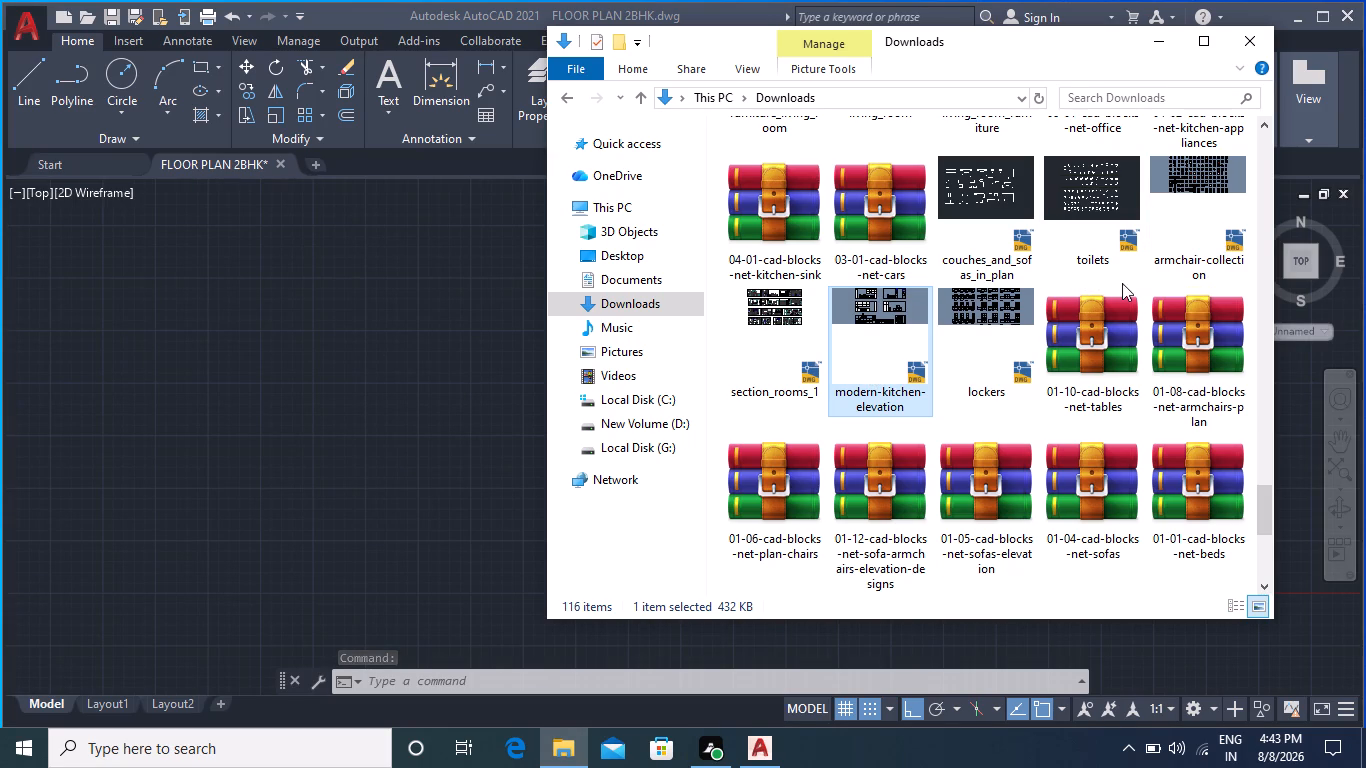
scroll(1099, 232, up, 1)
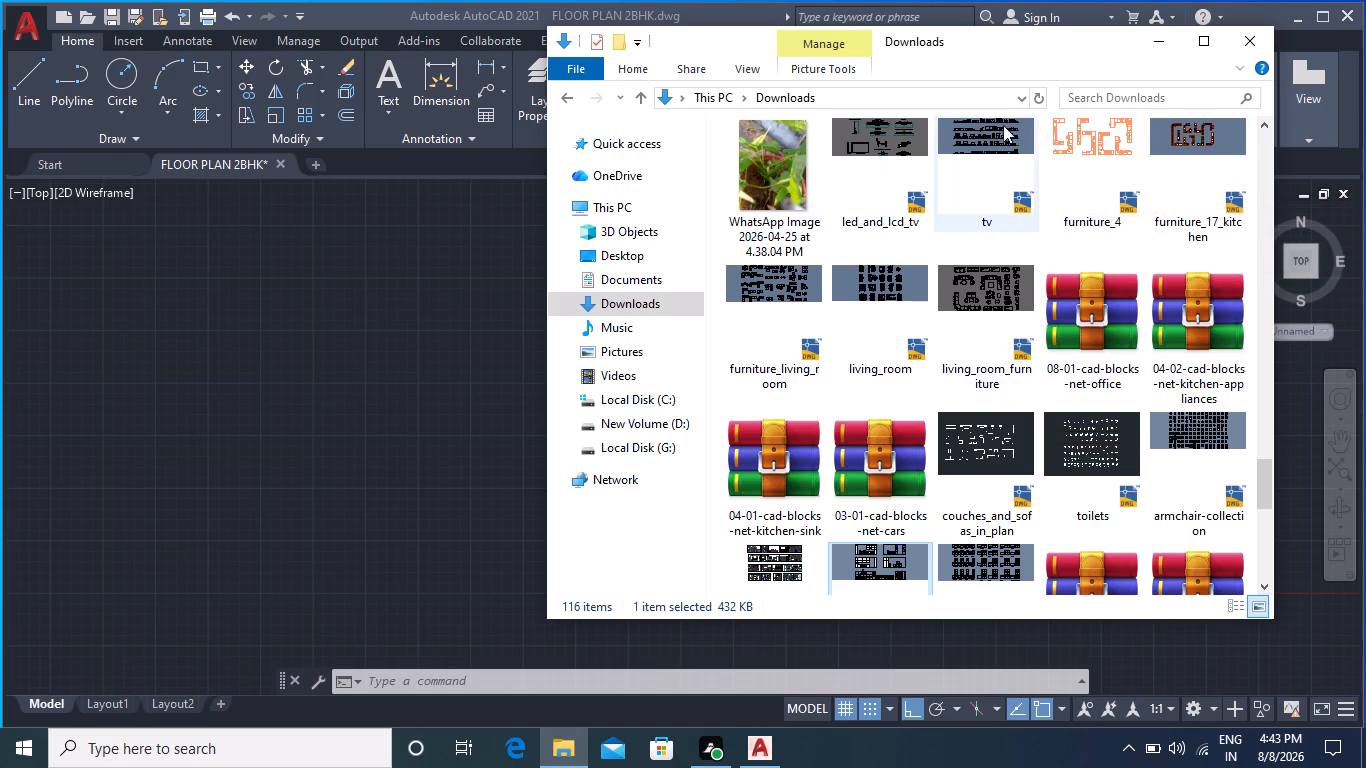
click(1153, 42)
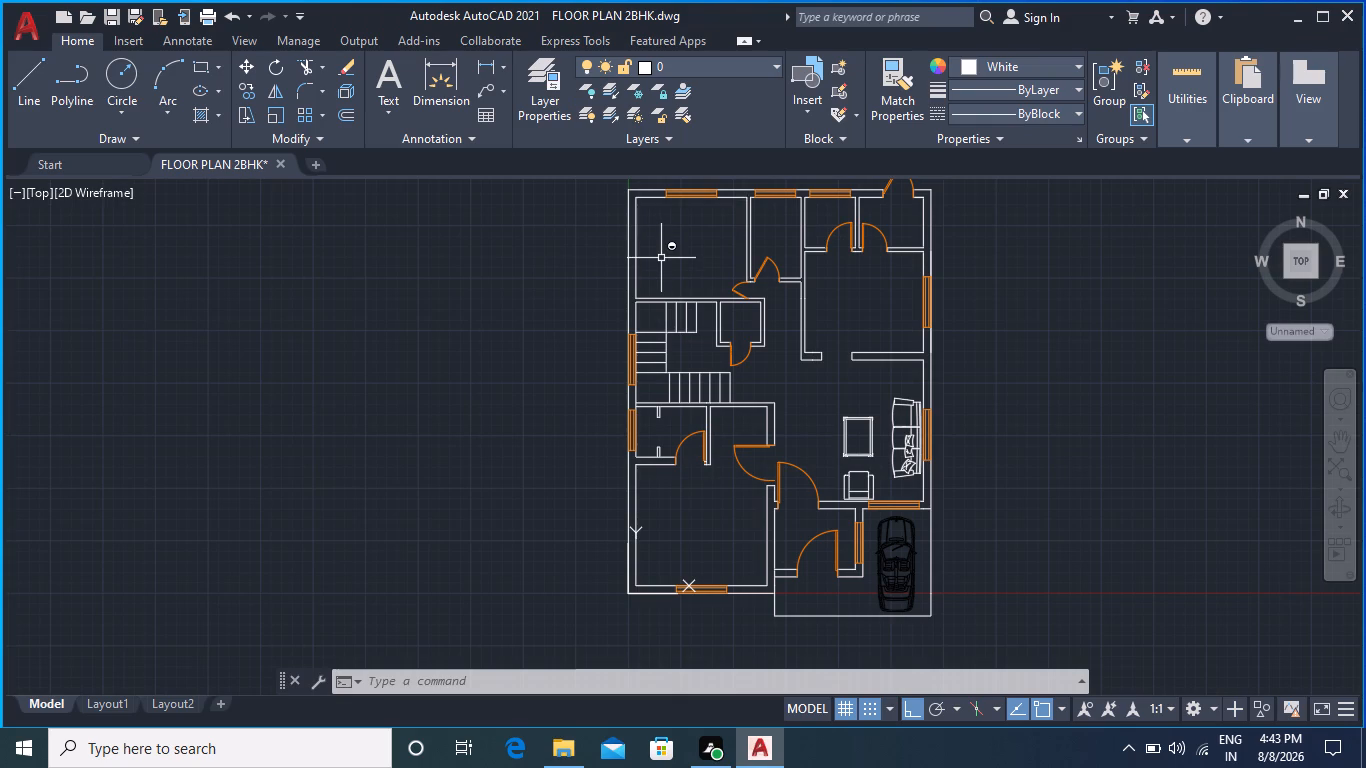
Display the Tool Palettes in the FLOOR PLAN 2BHK drawing using the TP command.
key(t)
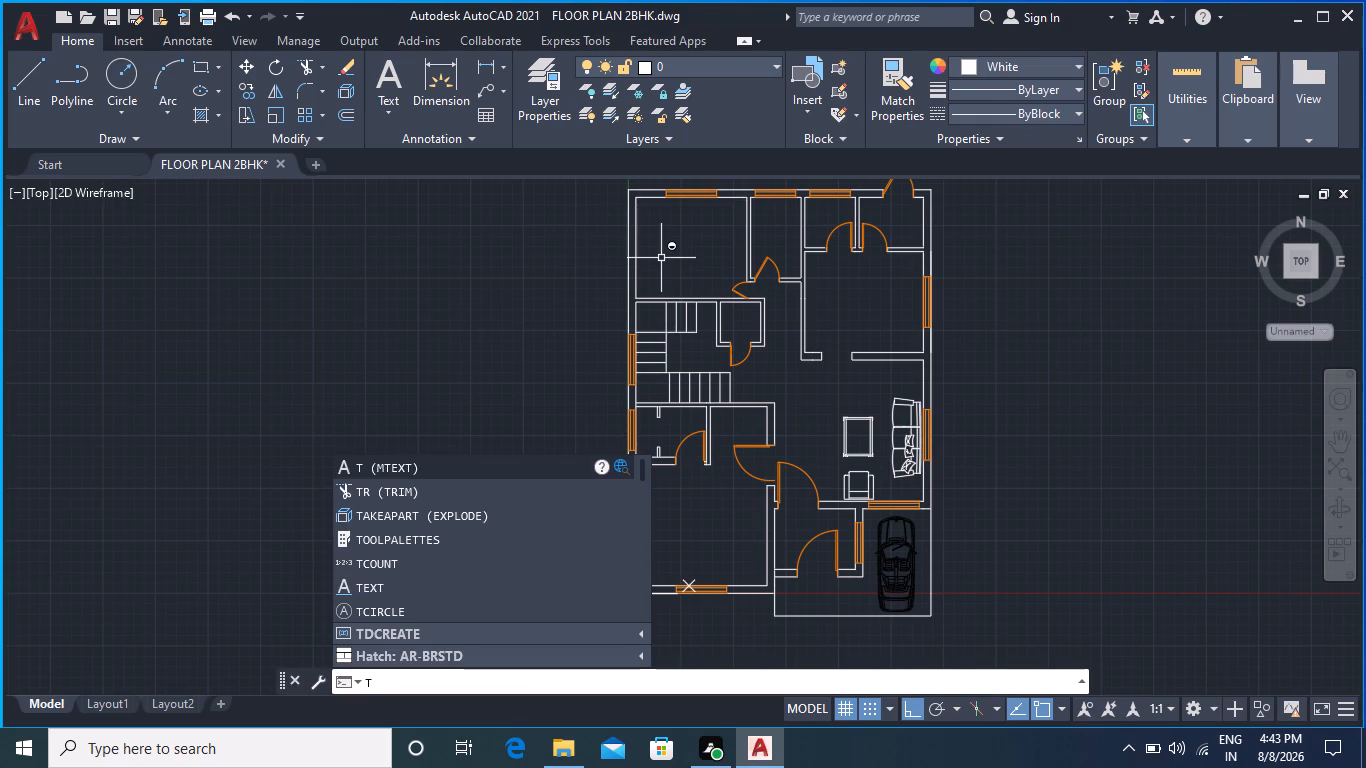
key(p)
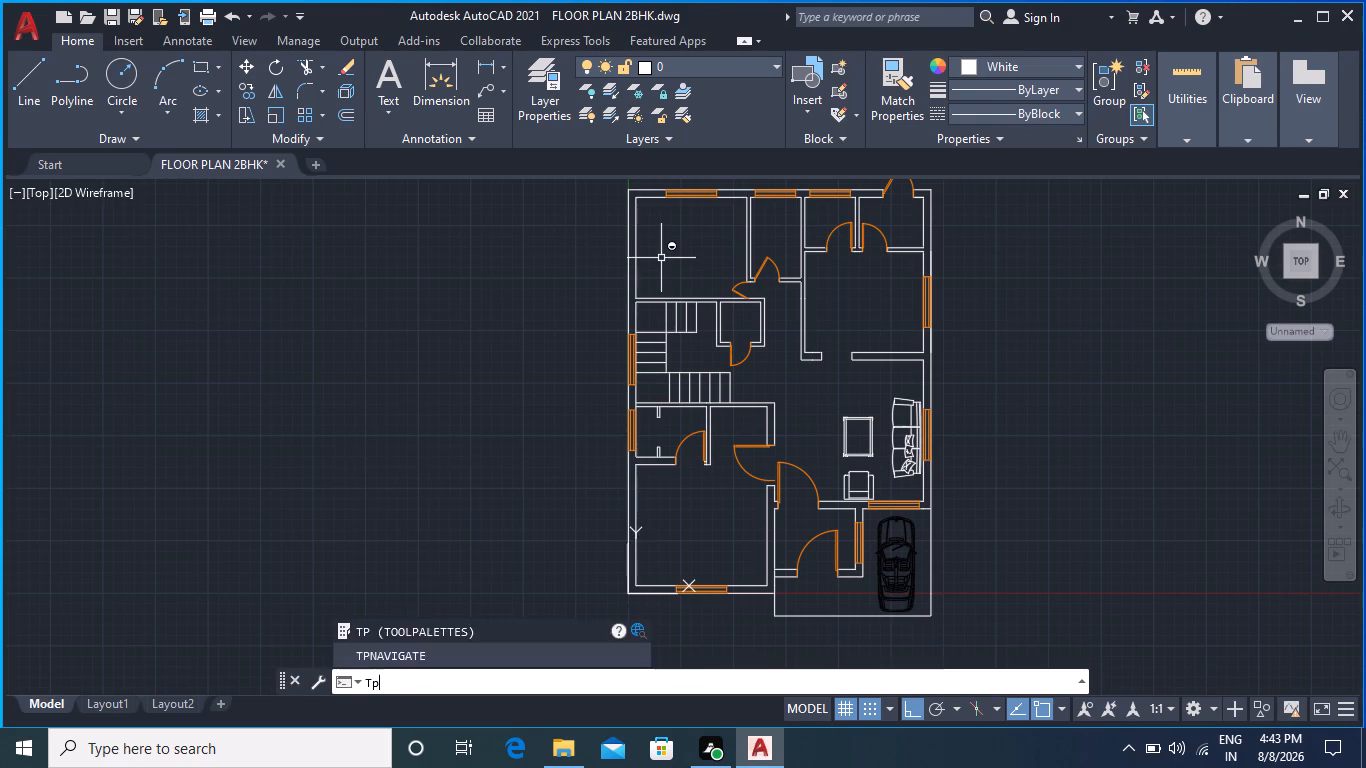
key(Return)
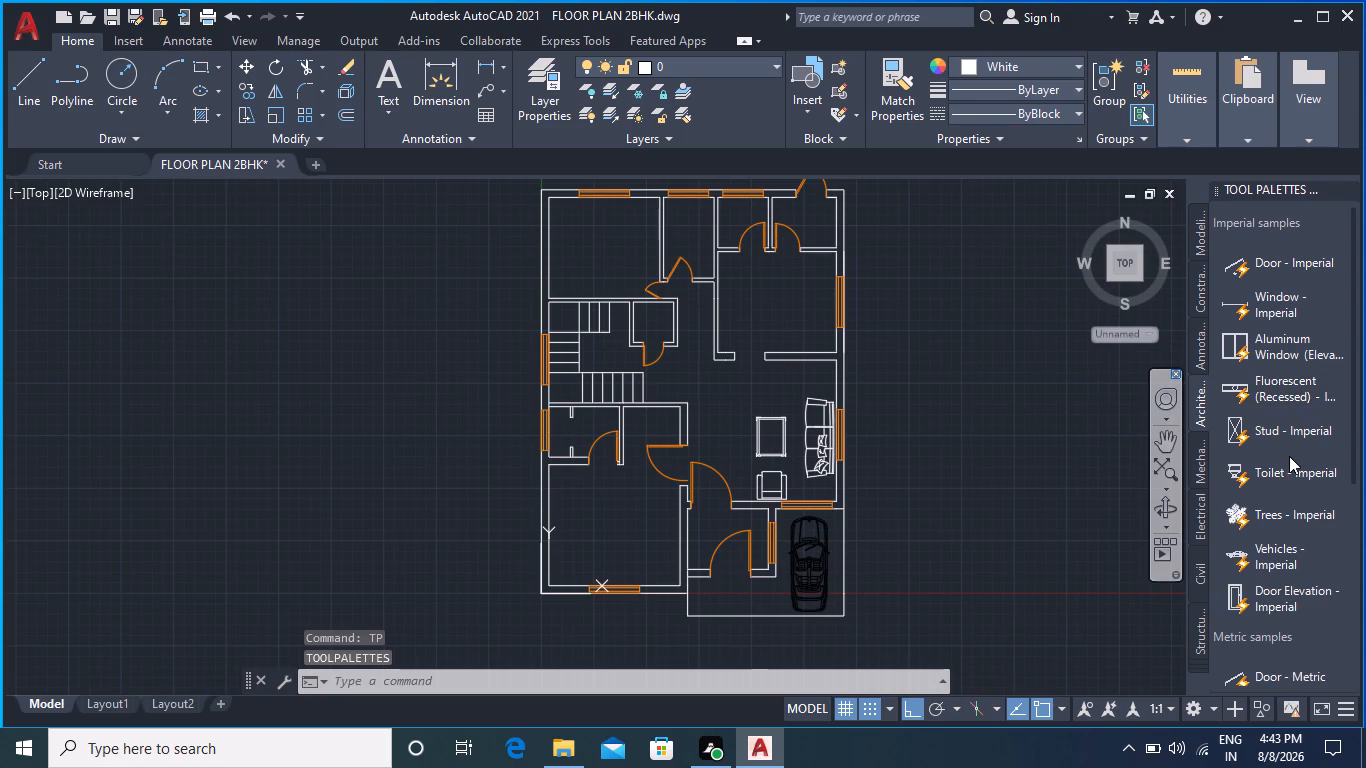
Look through the imperial and metric block samples in the Architectural palette, with a brief check of the Mechanical palette.
scroll(1297, 575, down, 1)
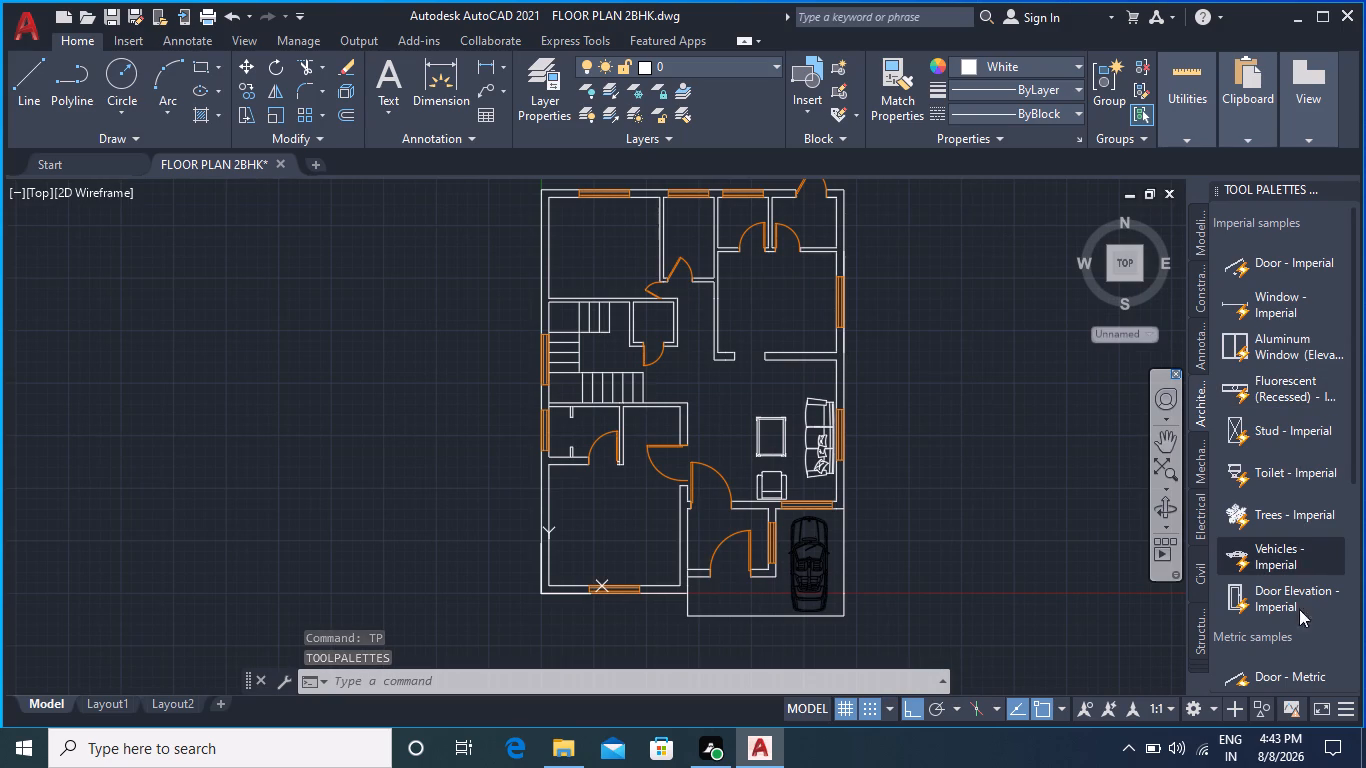
scroll(1299, 611, down, 4)
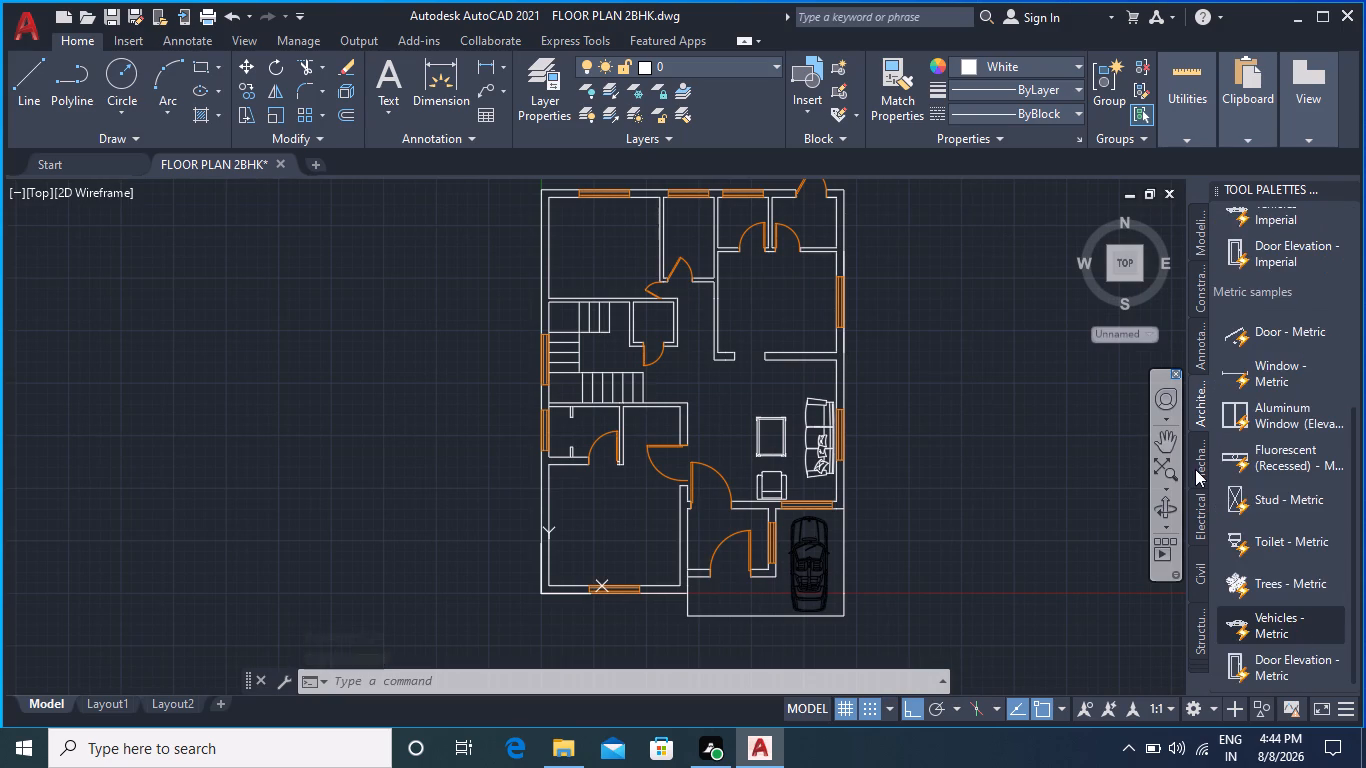
click(1195, 469)
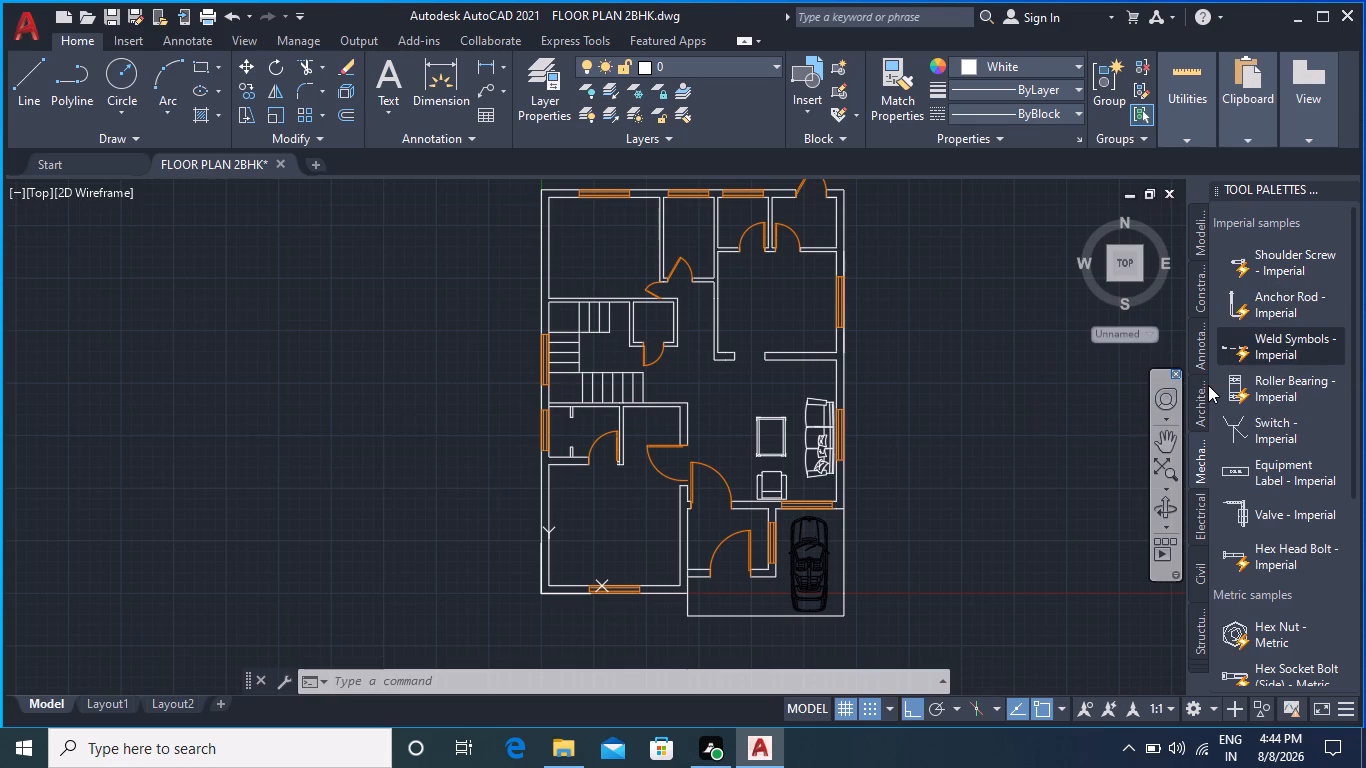
click(1196, 405)
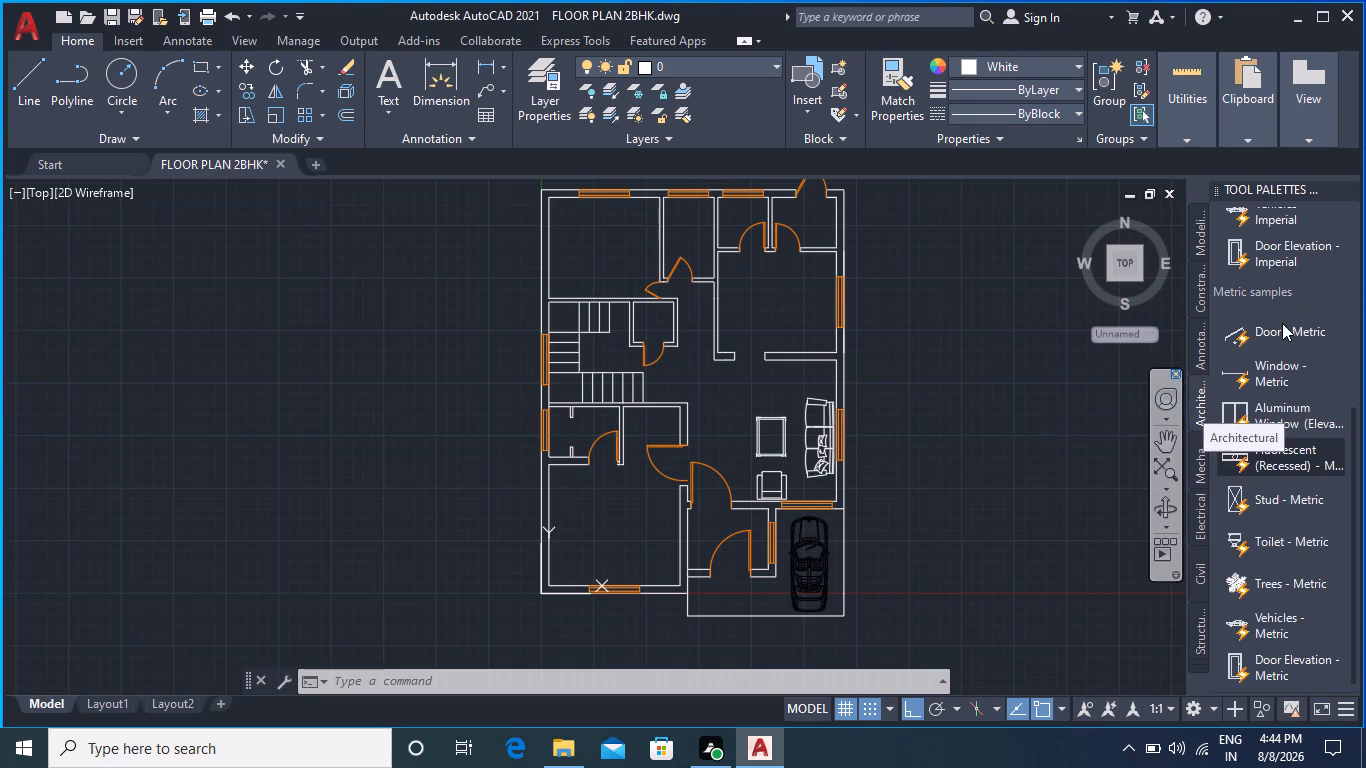
scroll(1268, 220, up, 2)
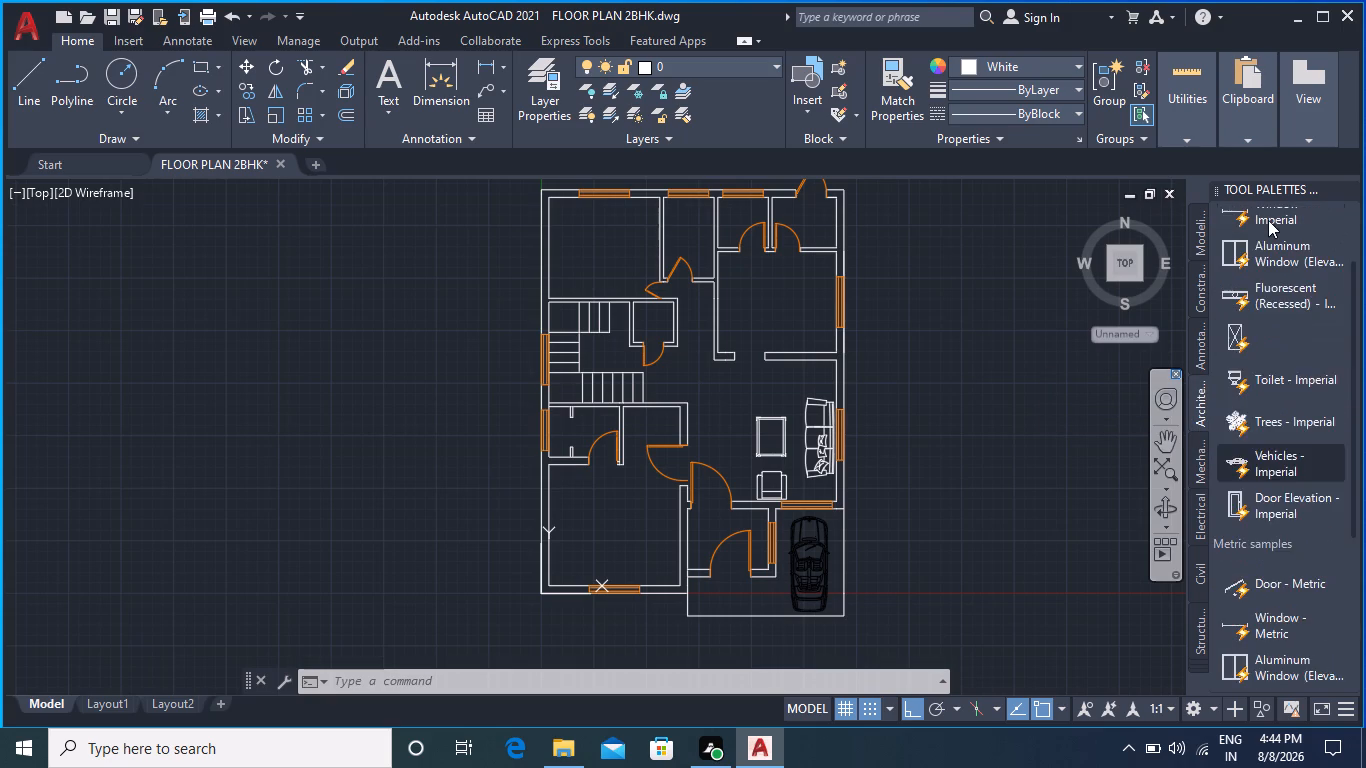
scroll(1271, 234, up, 3)
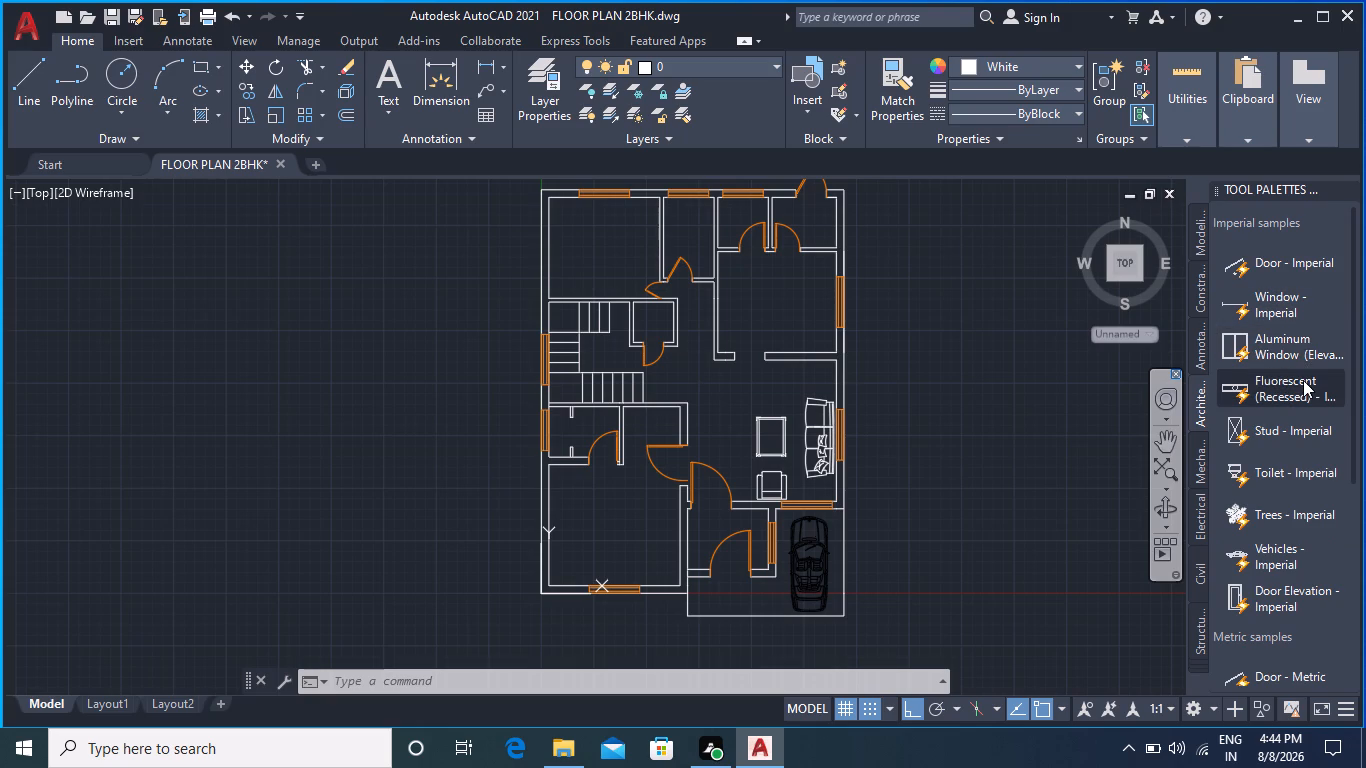
Look through the imperial and metric samples in the Civil and Architectural tool palettes for usable blocks.
click(1195, 585)
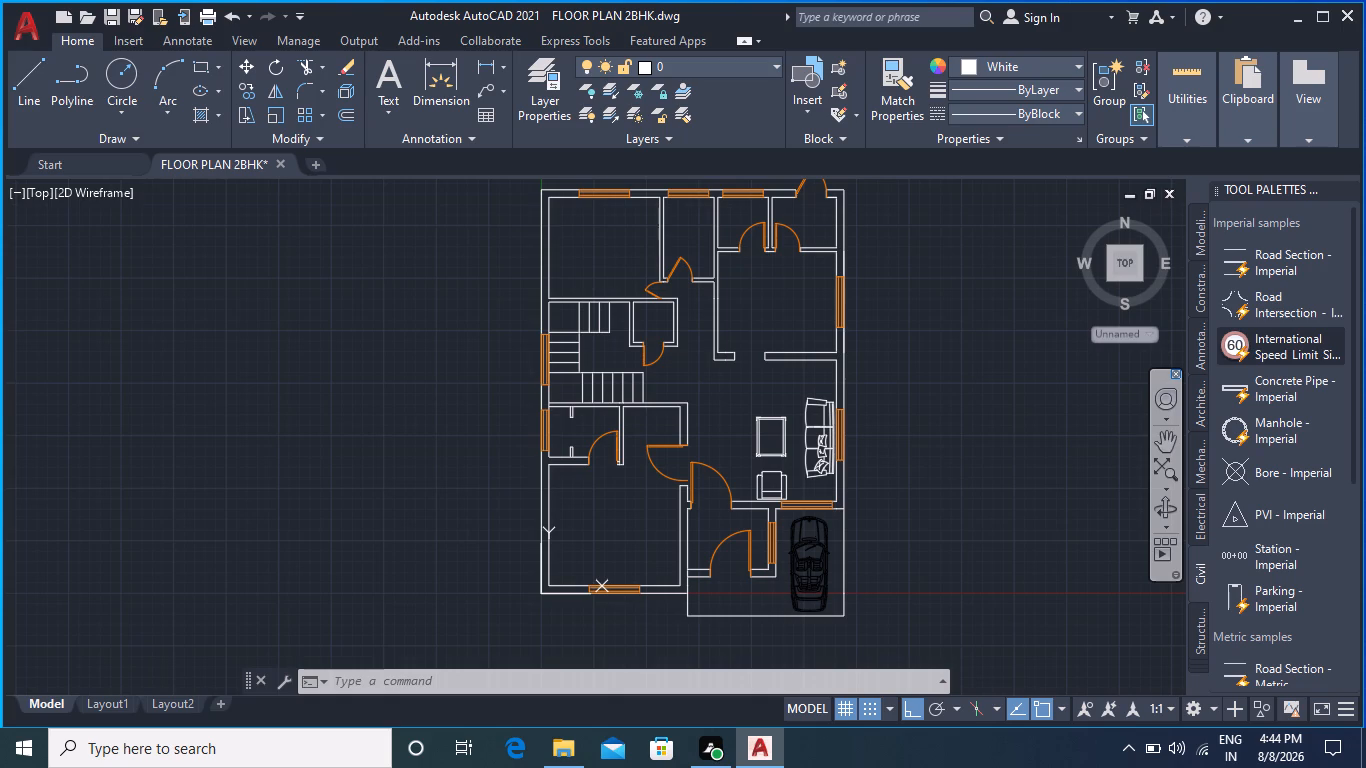
scroll(1285, 468, down, 1)
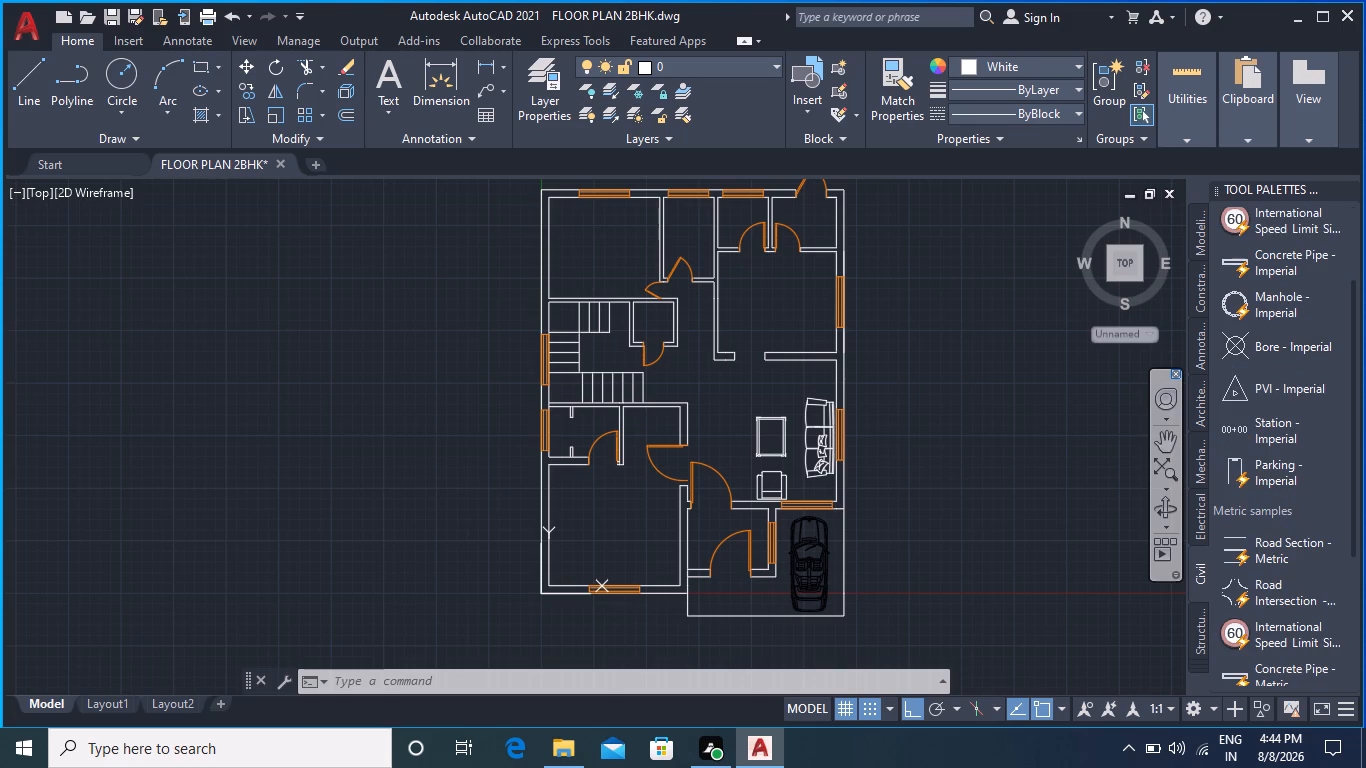
scroll(1286, 539, down, 2)
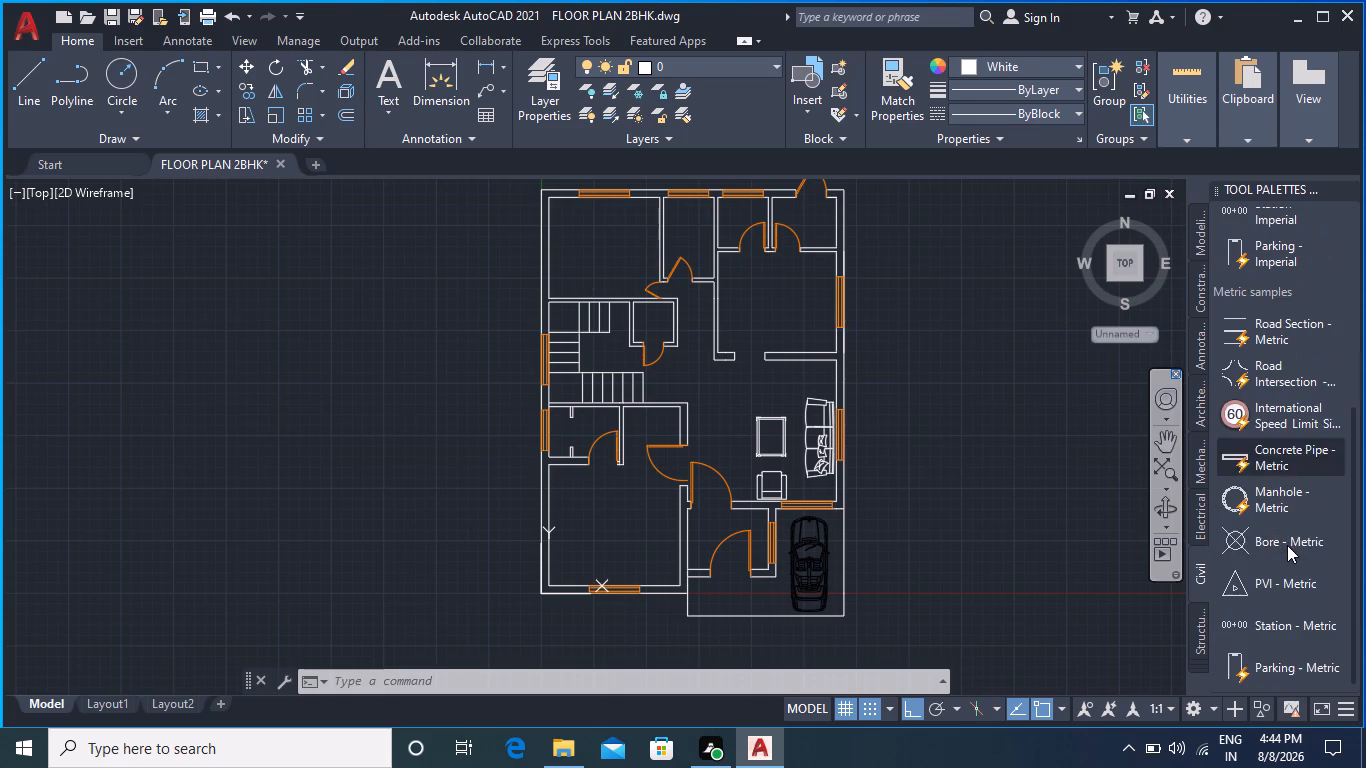
scroll(1287, 546, down, 2)
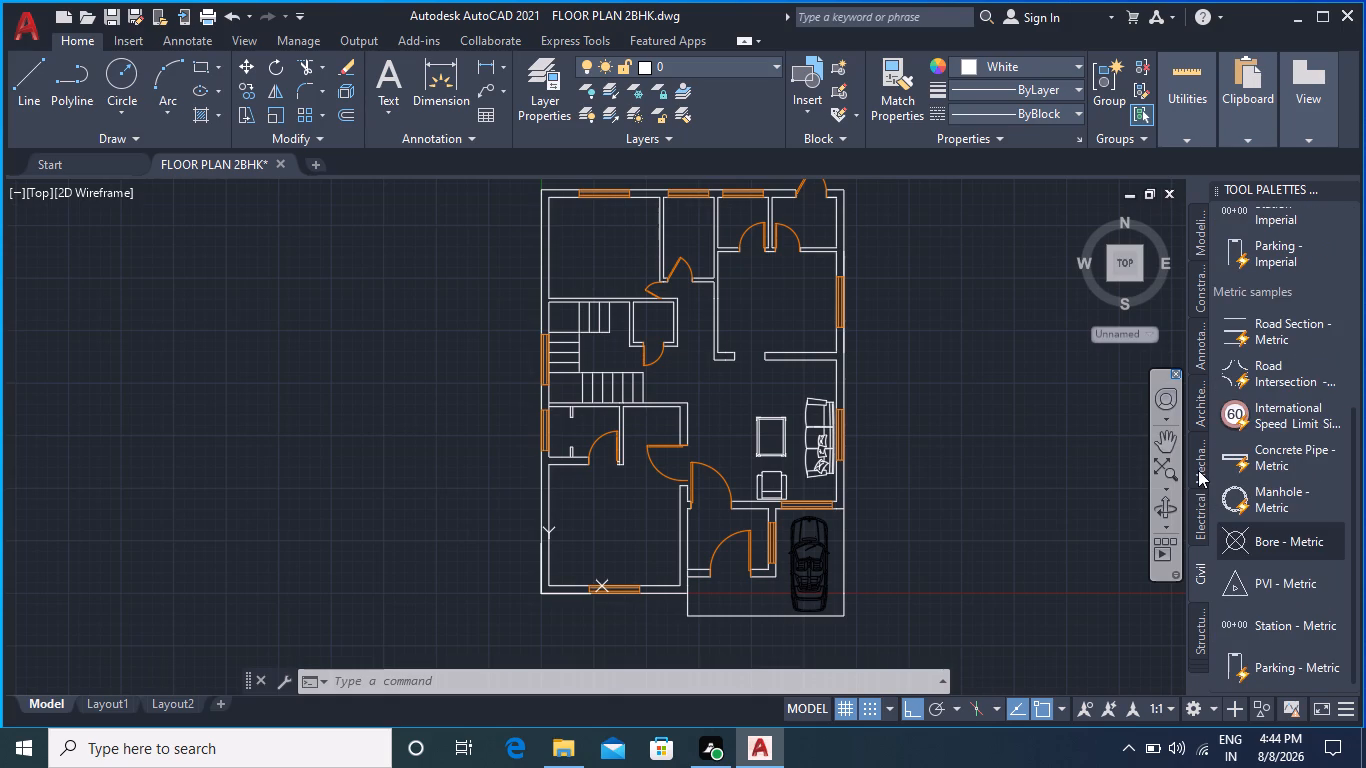
click(1202, 404)
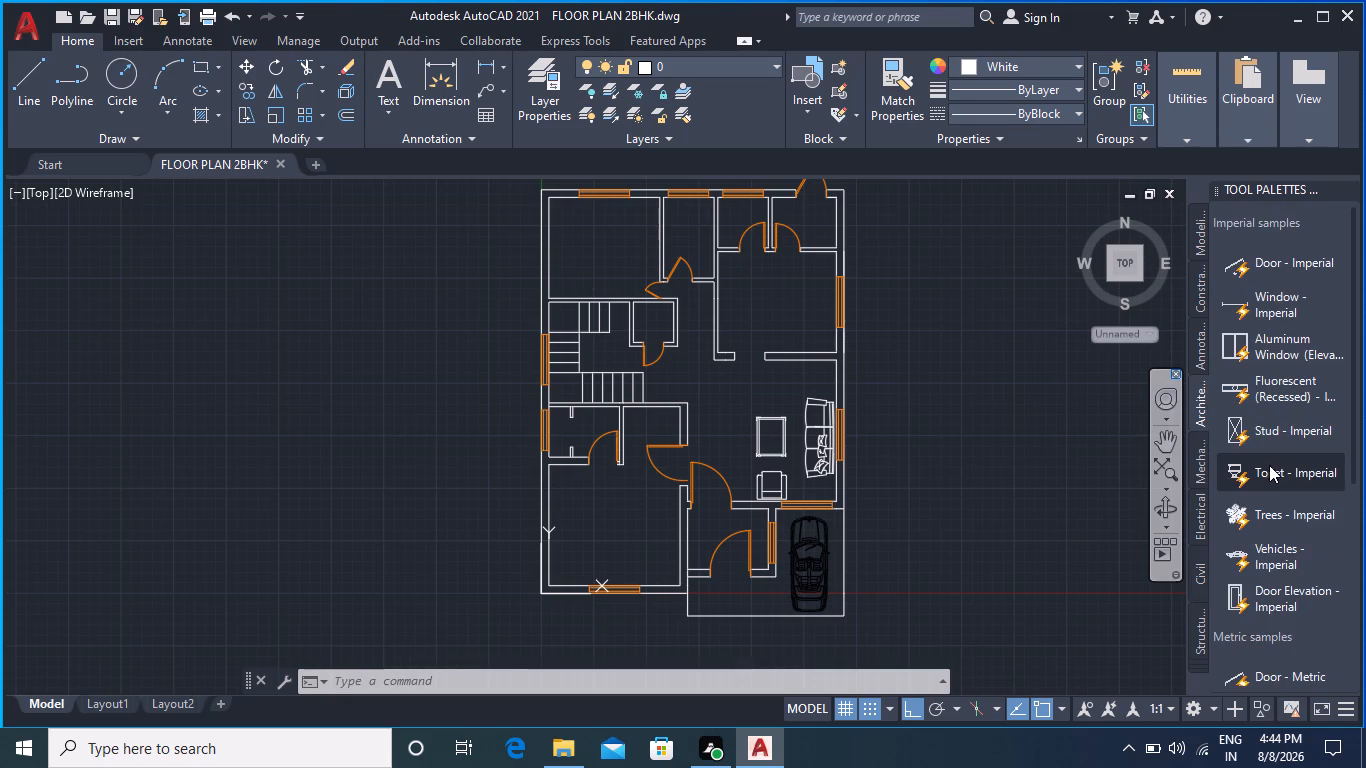
scroll(1272, 522, down, 2)
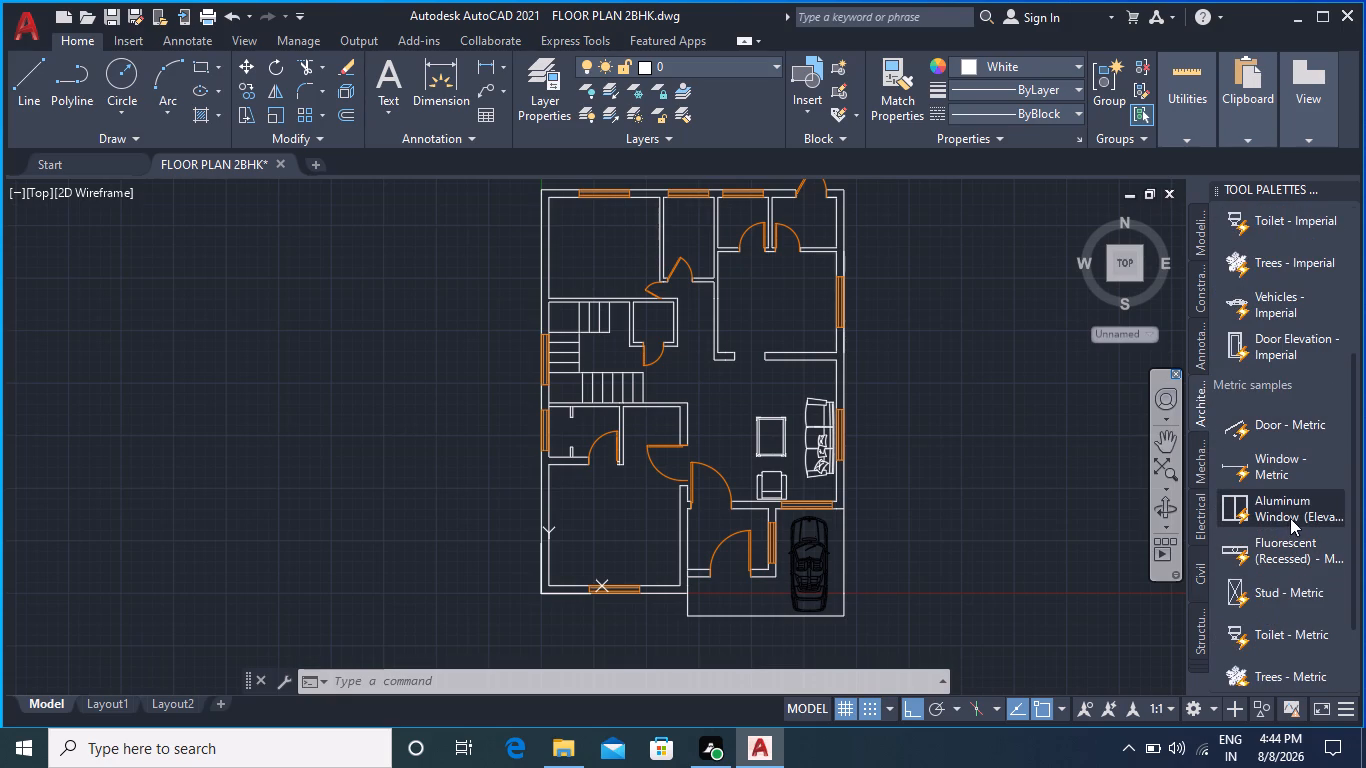
scroll(1299, 568, down, 1)
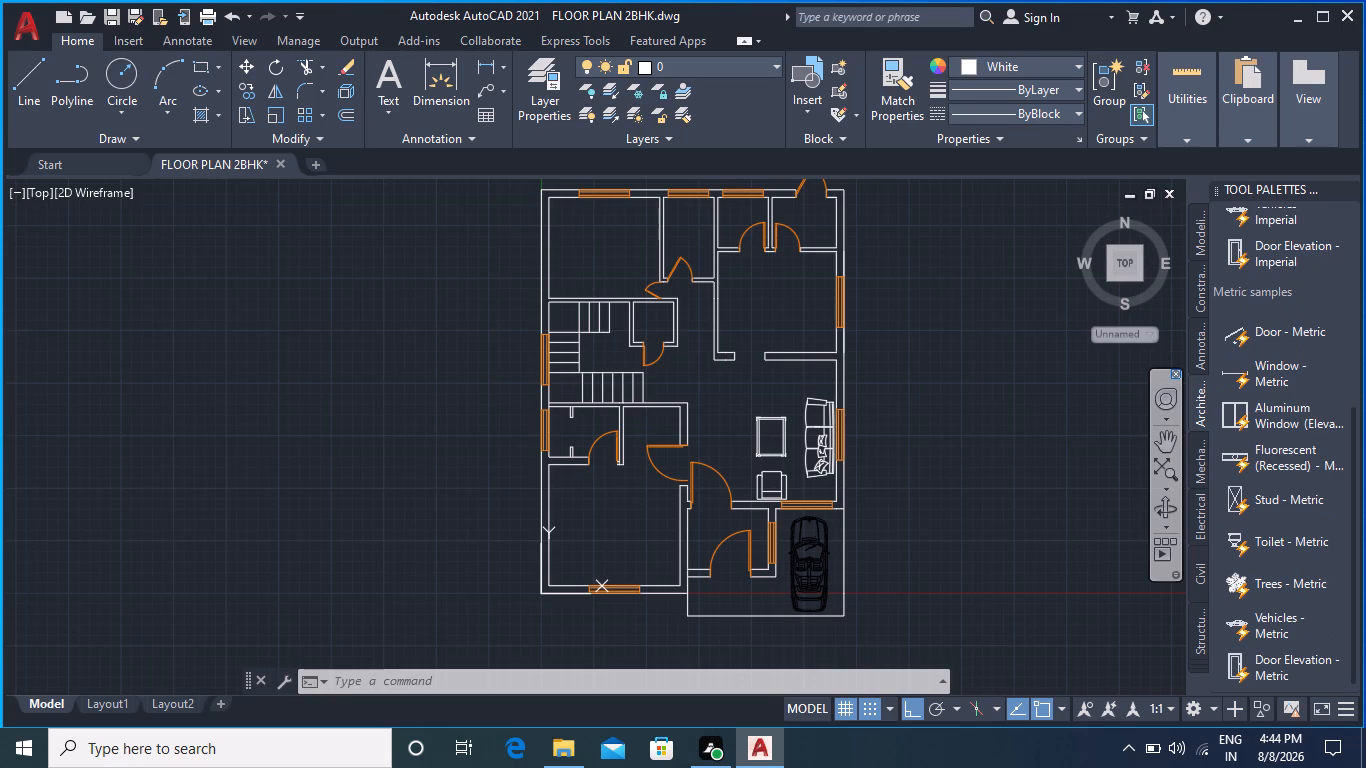
scroll(1306, 596, down, 2)
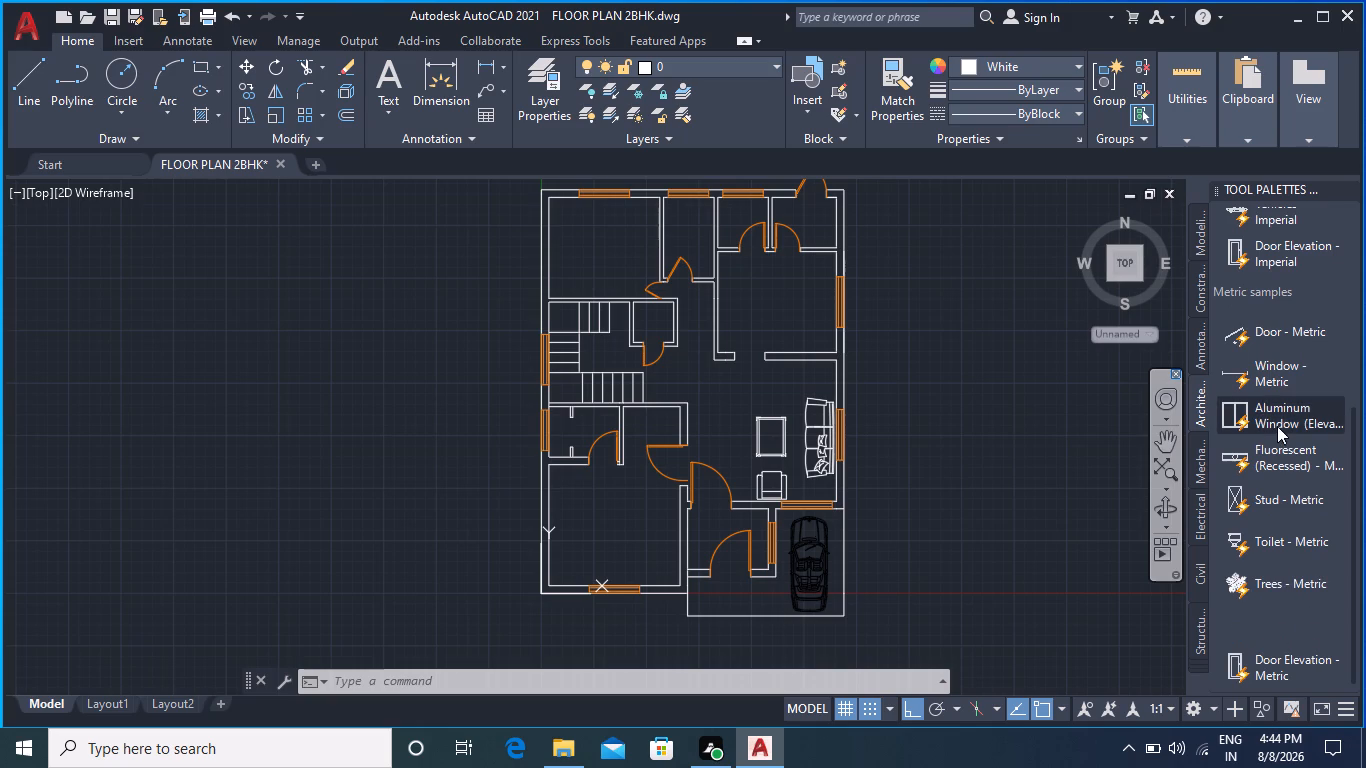
scroll(1273, 408, up, 2)
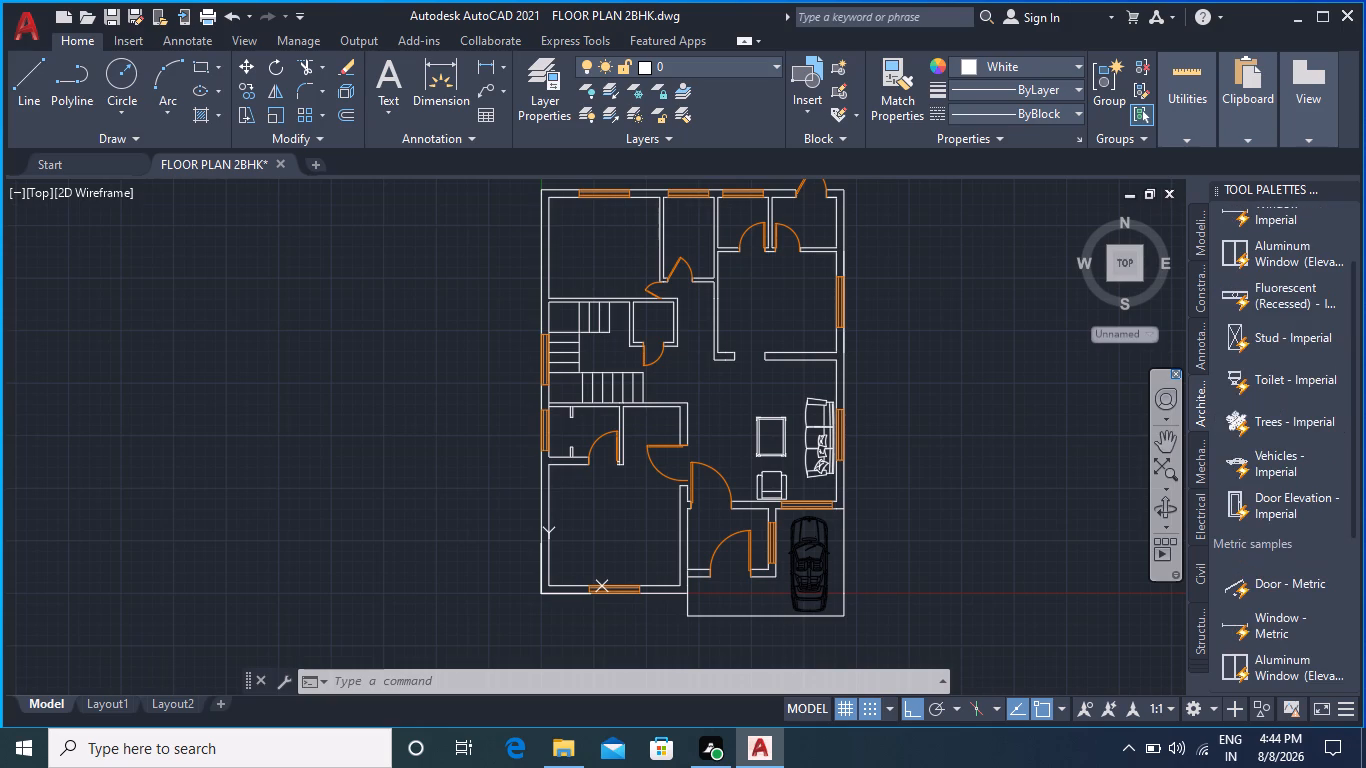
scroll(1282, 318, up, 2)
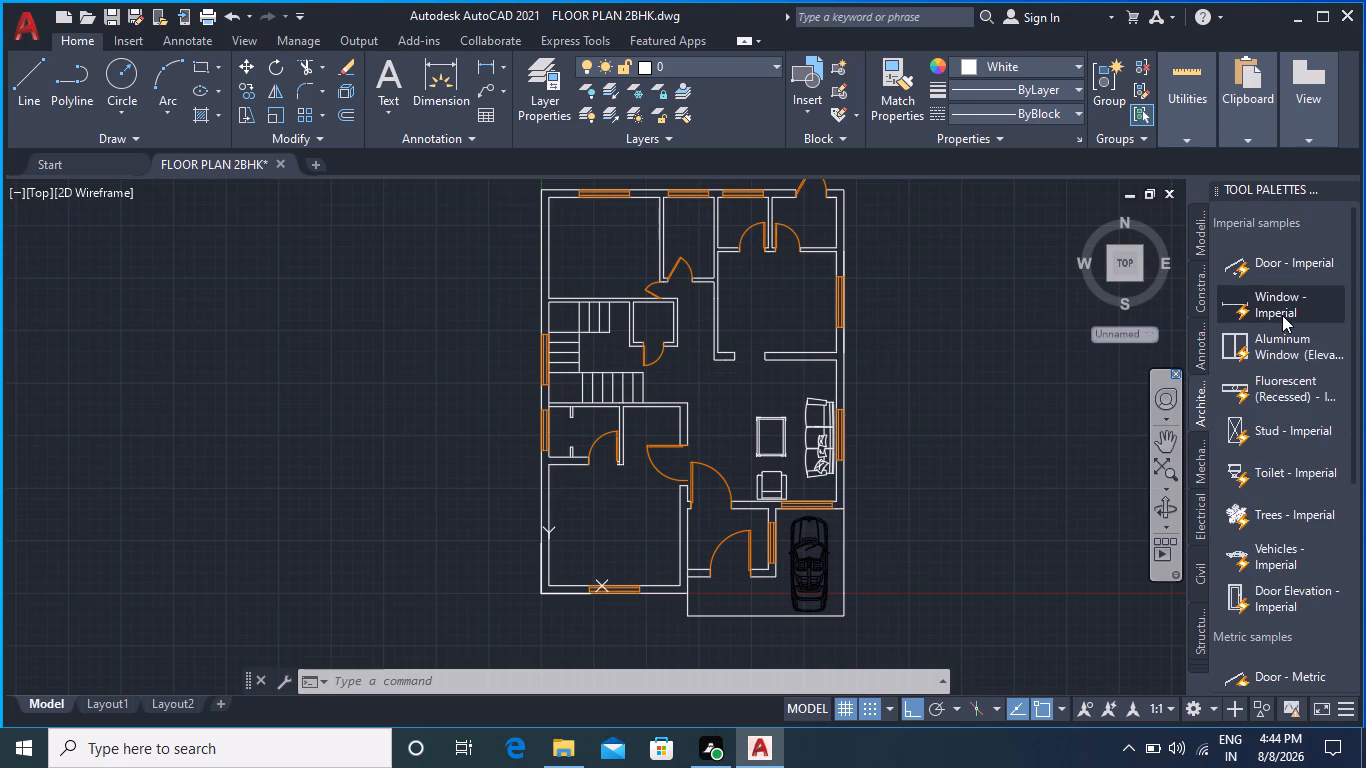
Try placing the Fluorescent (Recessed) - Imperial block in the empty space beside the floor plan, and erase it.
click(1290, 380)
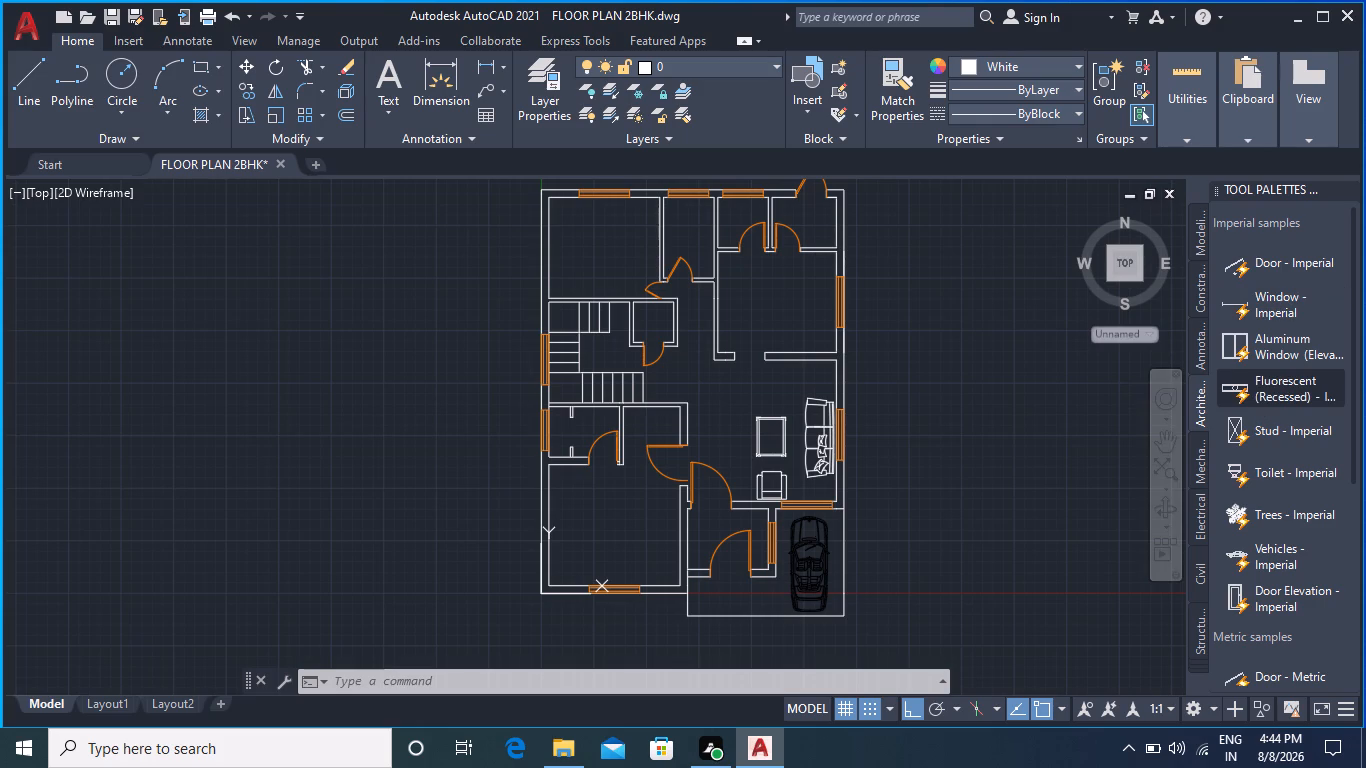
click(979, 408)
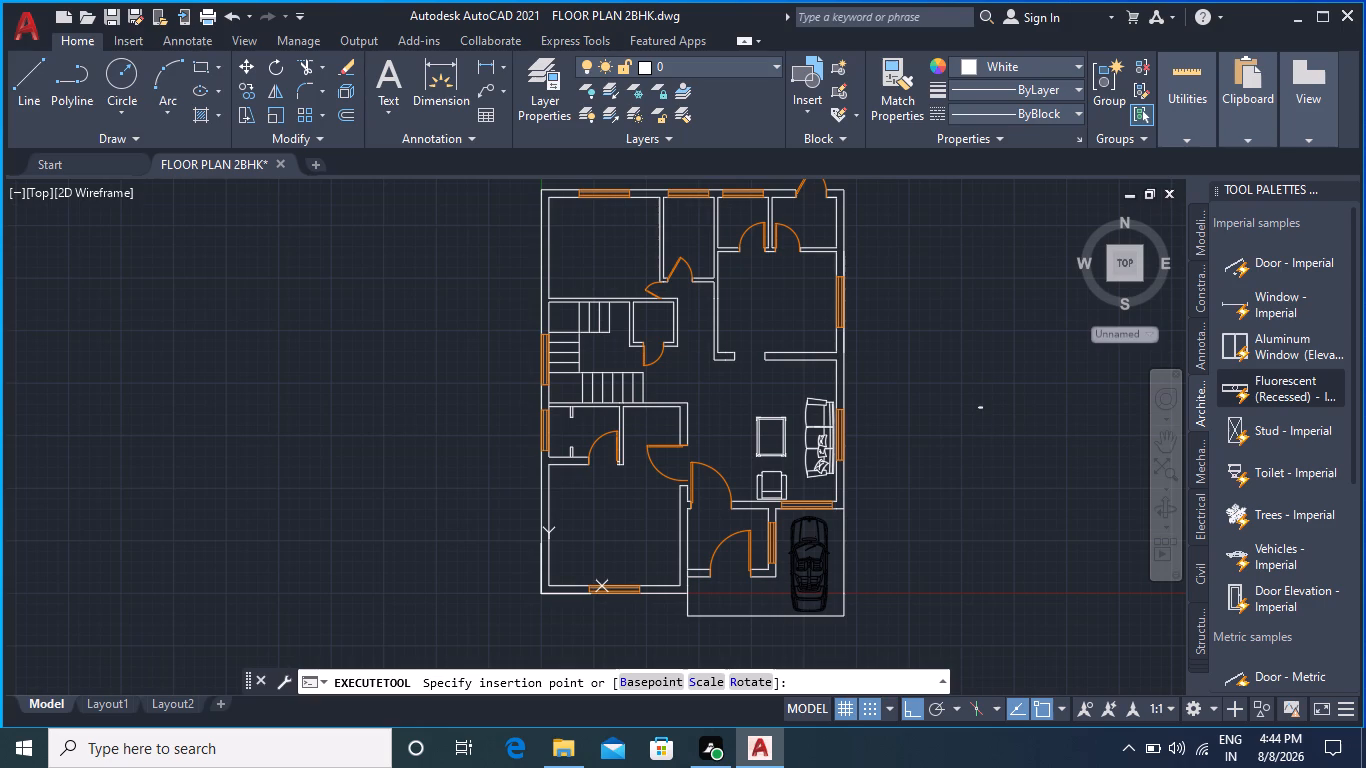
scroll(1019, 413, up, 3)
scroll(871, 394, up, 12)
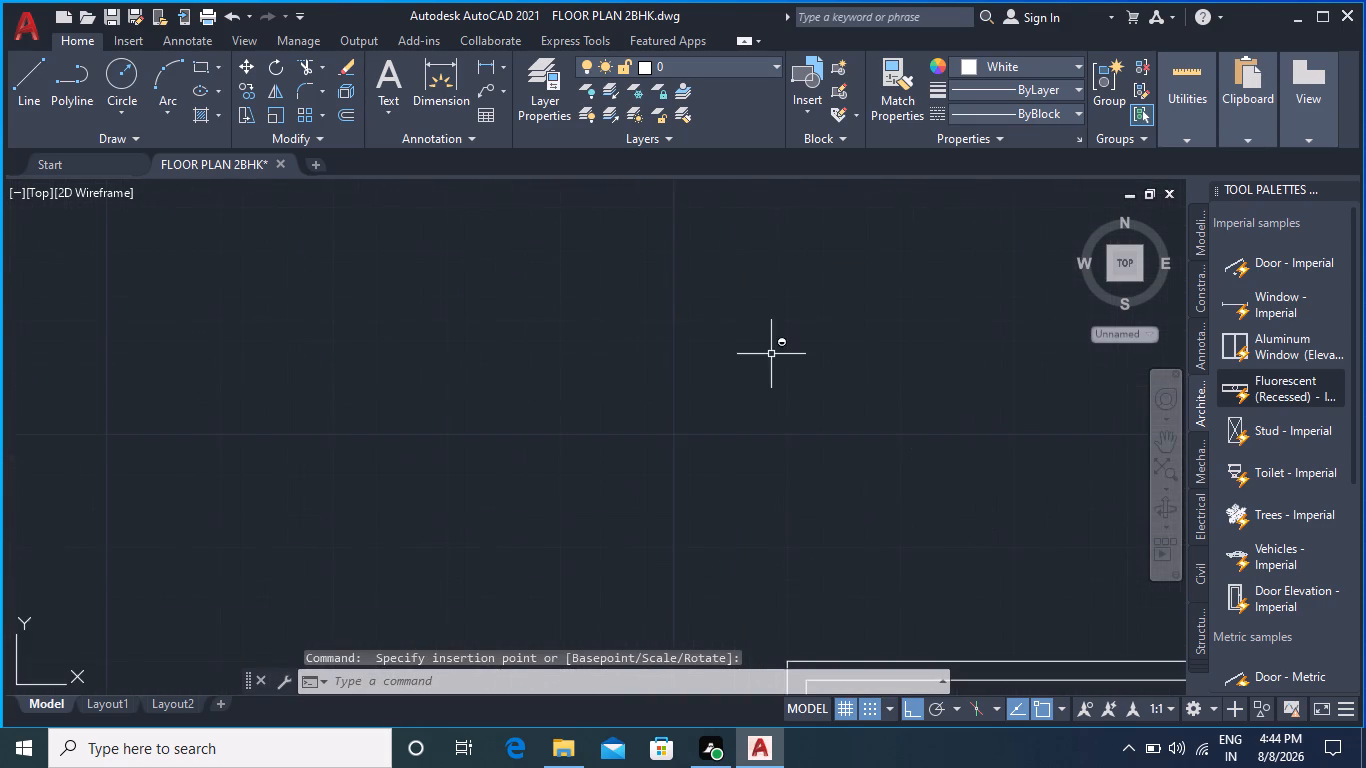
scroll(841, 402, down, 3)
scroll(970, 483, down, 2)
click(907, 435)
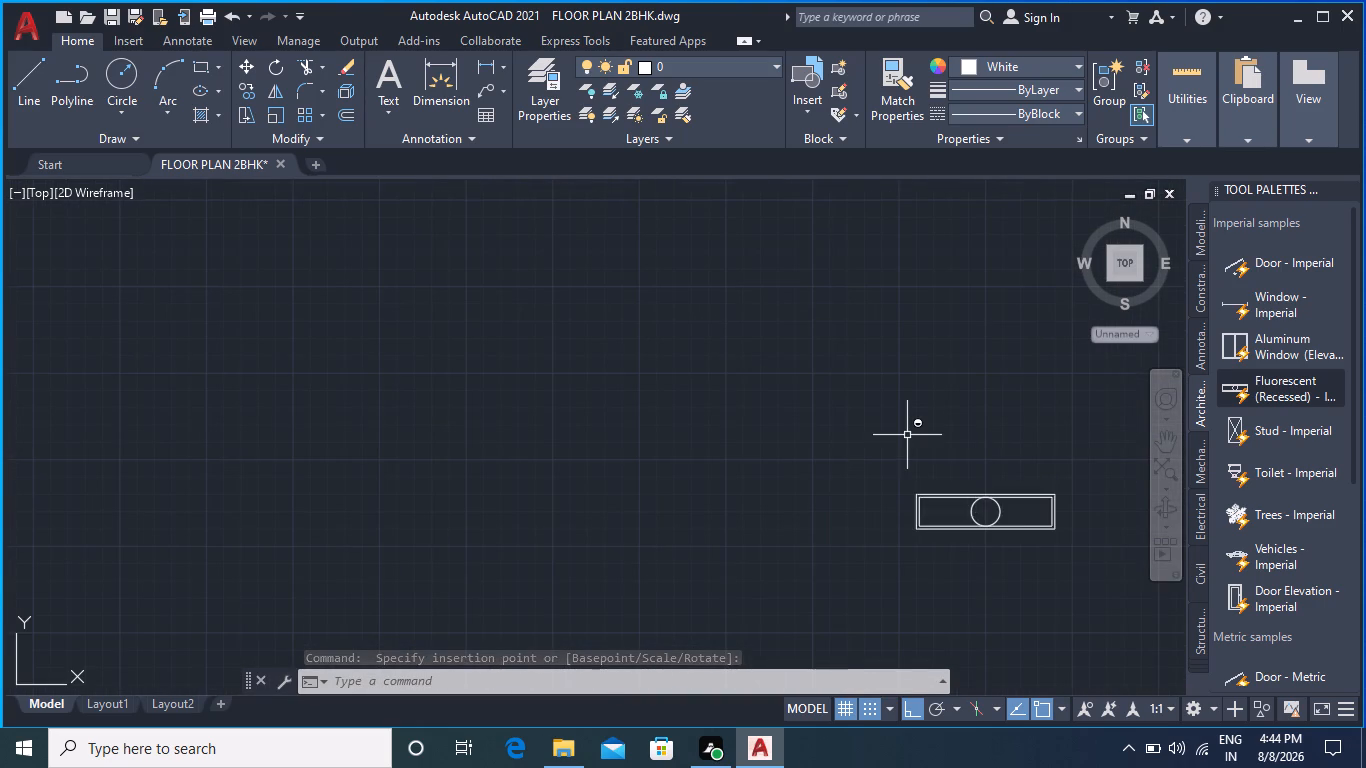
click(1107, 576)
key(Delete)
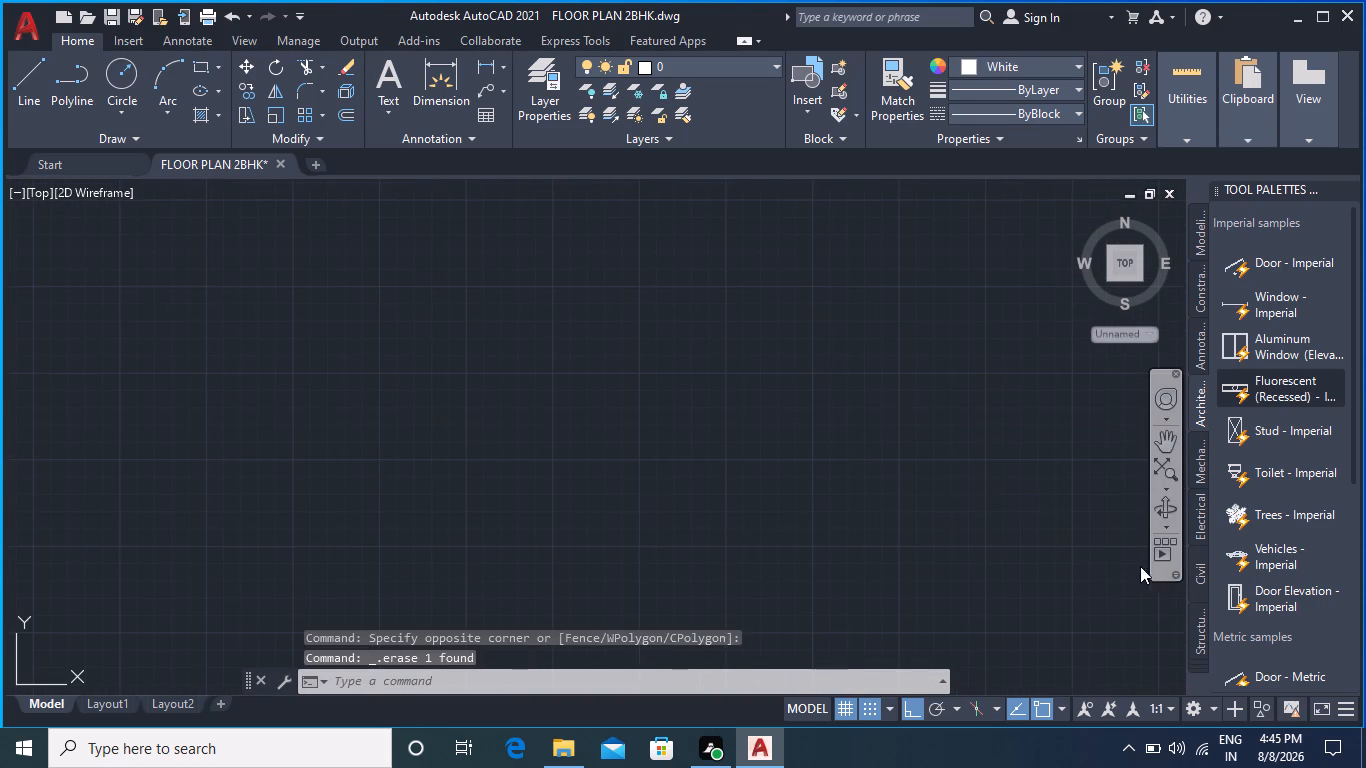
Close the Tool Palettes and bring the whole floor plan back into view.
scroll(1080, 456, down, 3)
click(1349, 187)
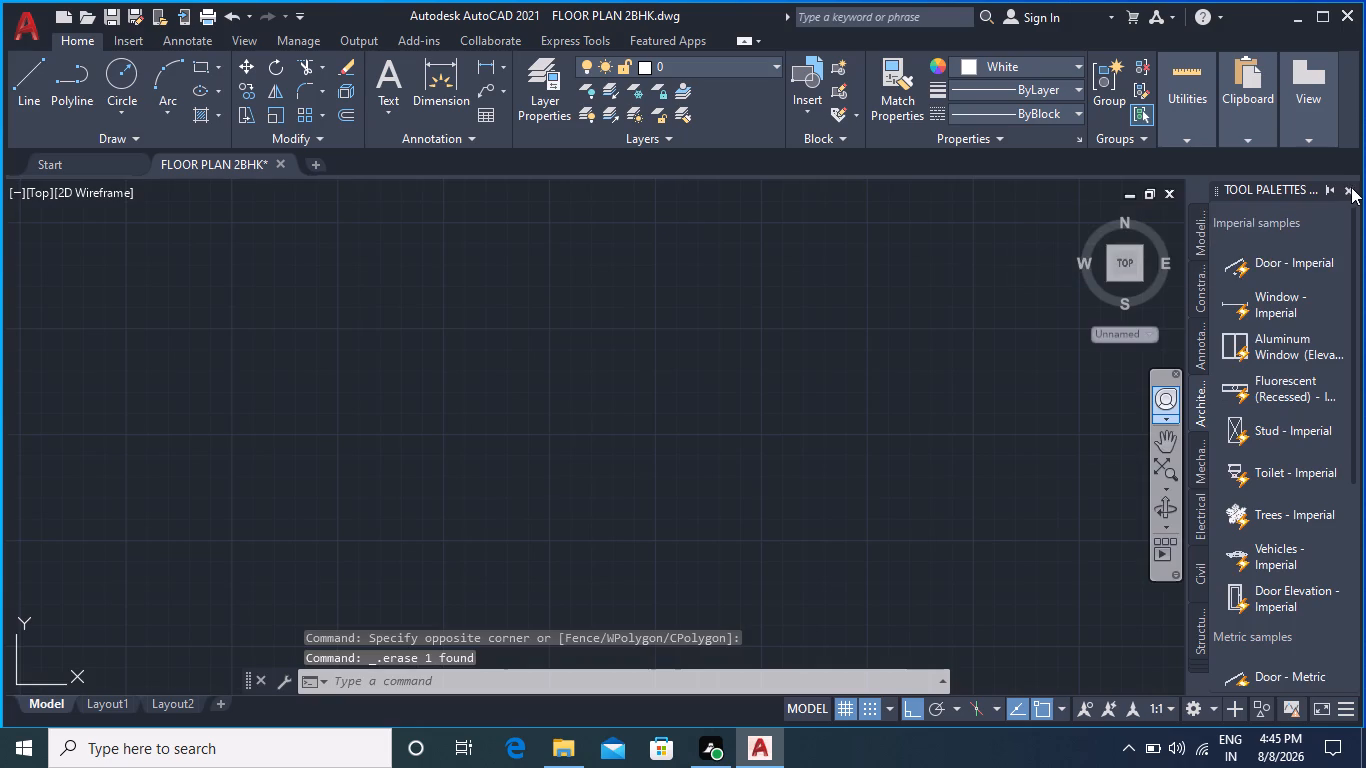
scroll(942, 294, down, 7)
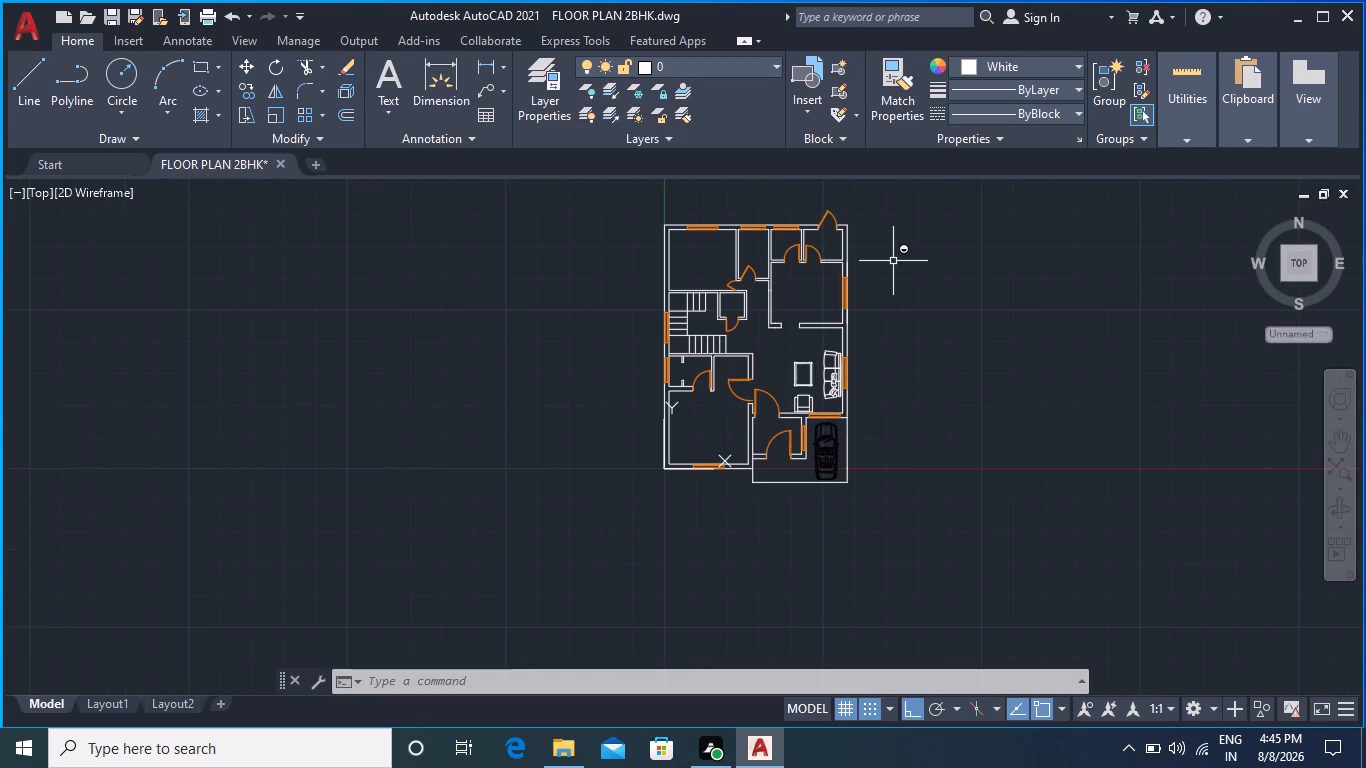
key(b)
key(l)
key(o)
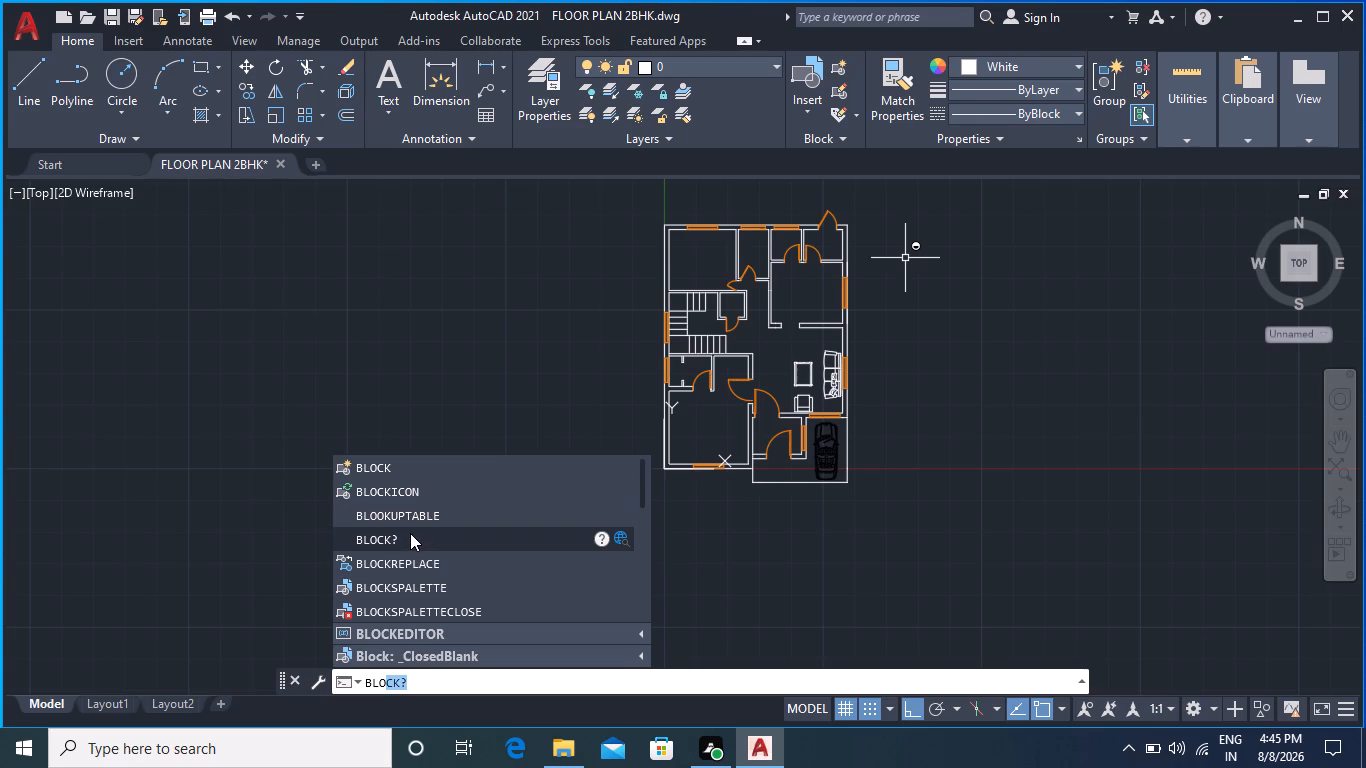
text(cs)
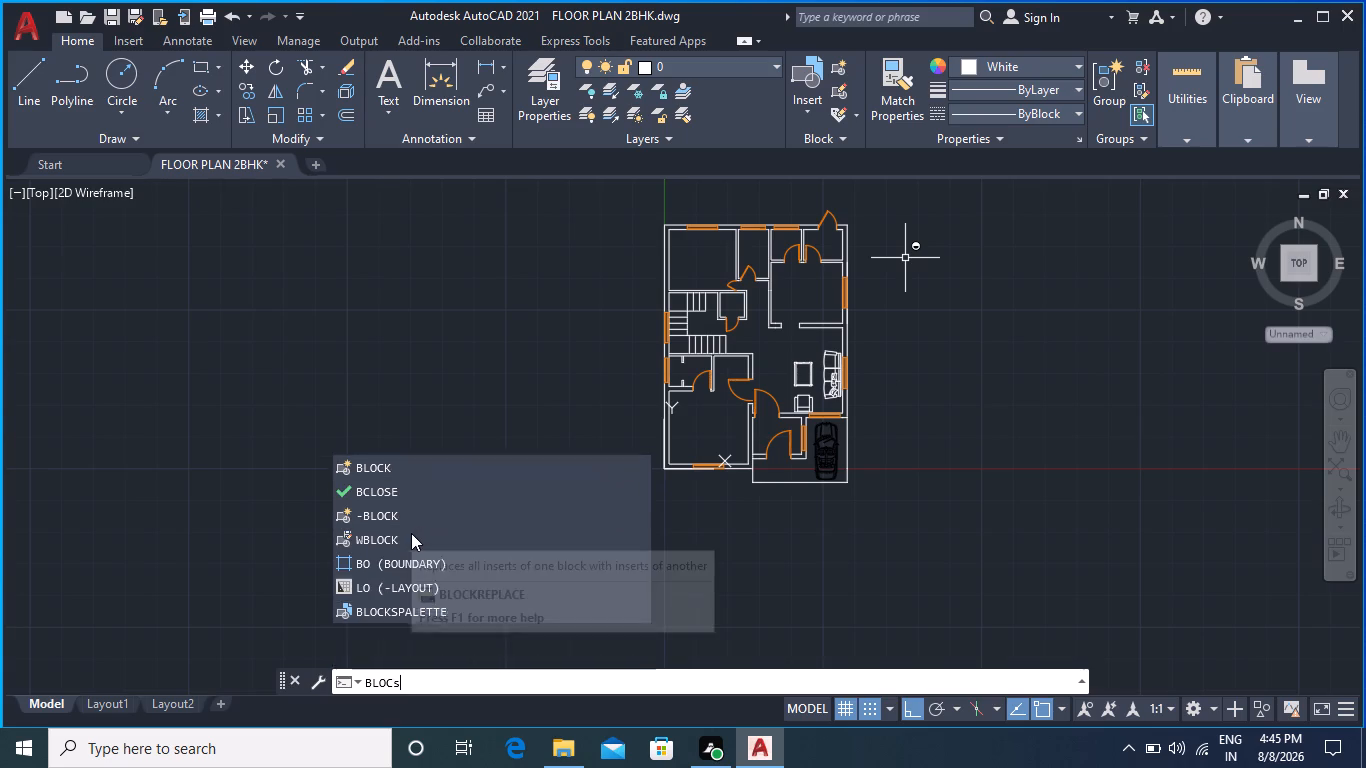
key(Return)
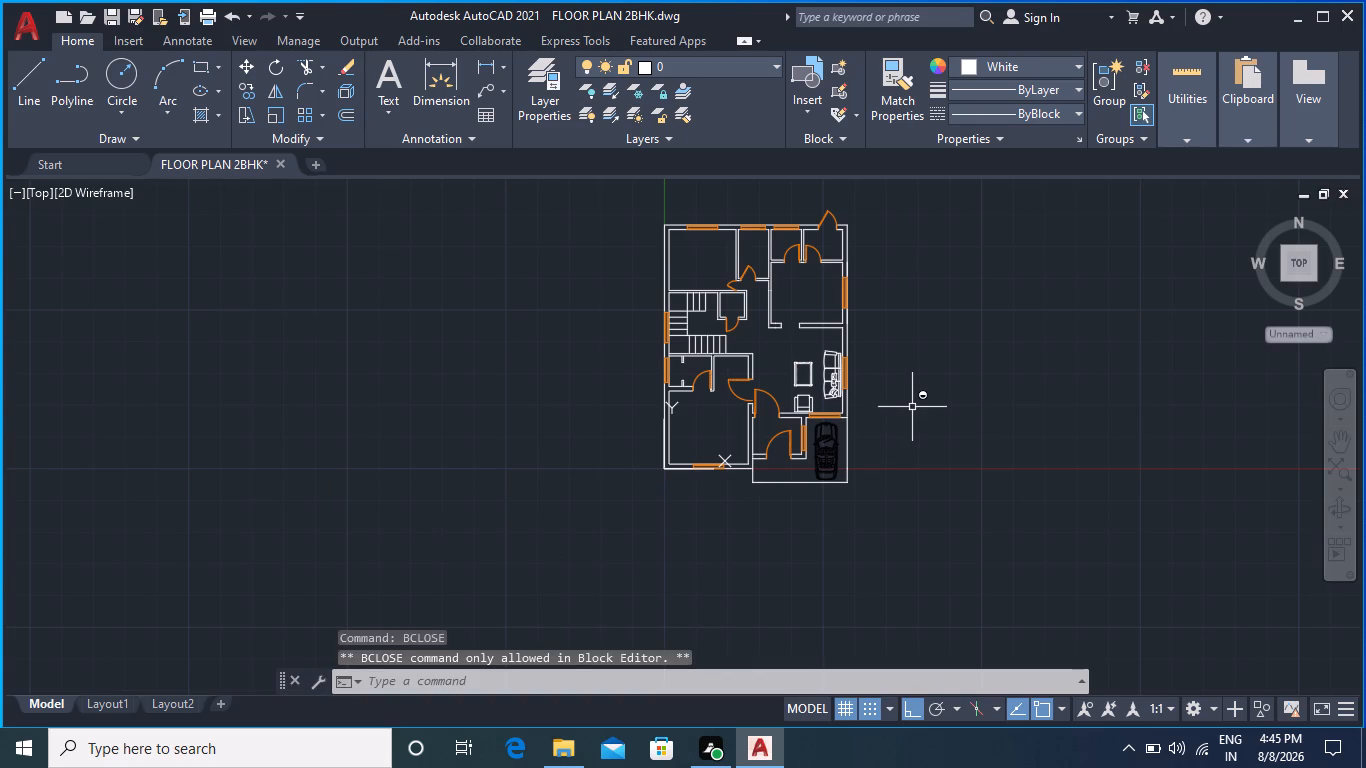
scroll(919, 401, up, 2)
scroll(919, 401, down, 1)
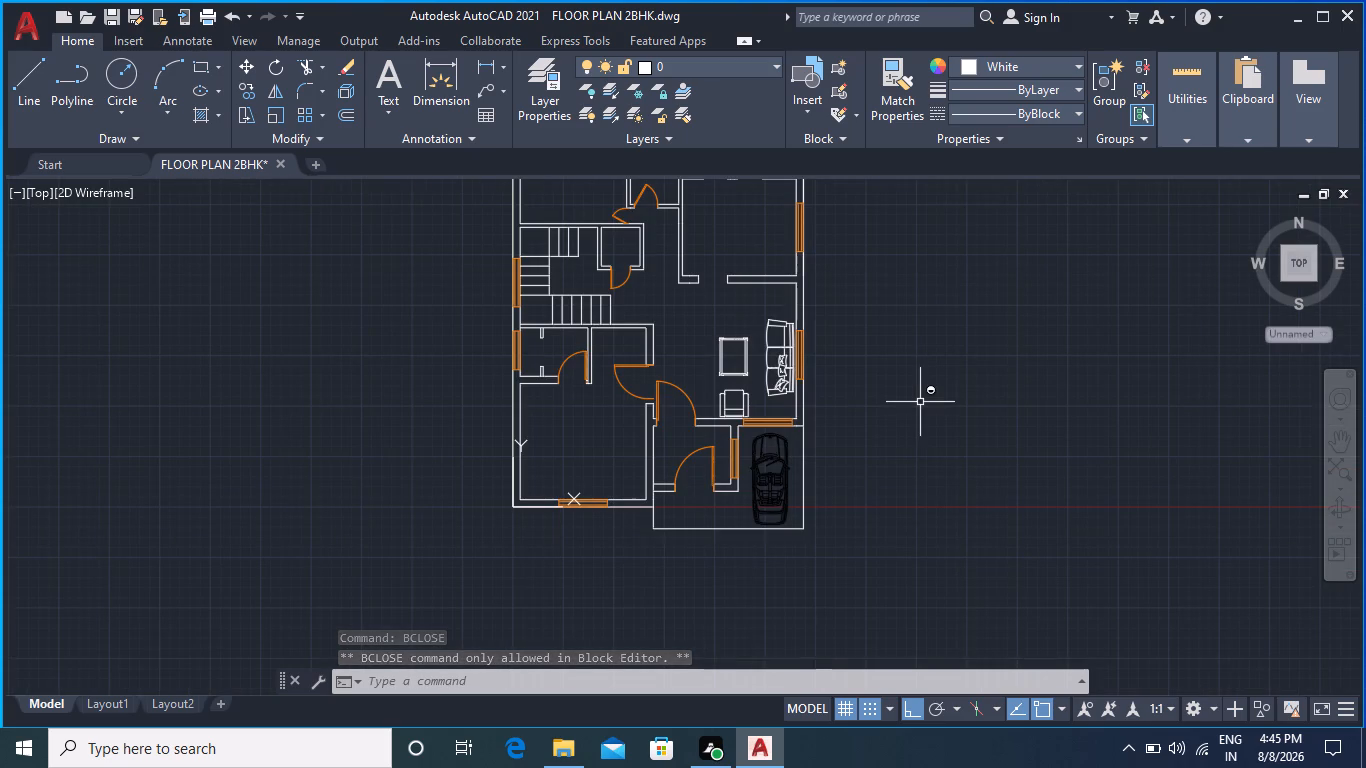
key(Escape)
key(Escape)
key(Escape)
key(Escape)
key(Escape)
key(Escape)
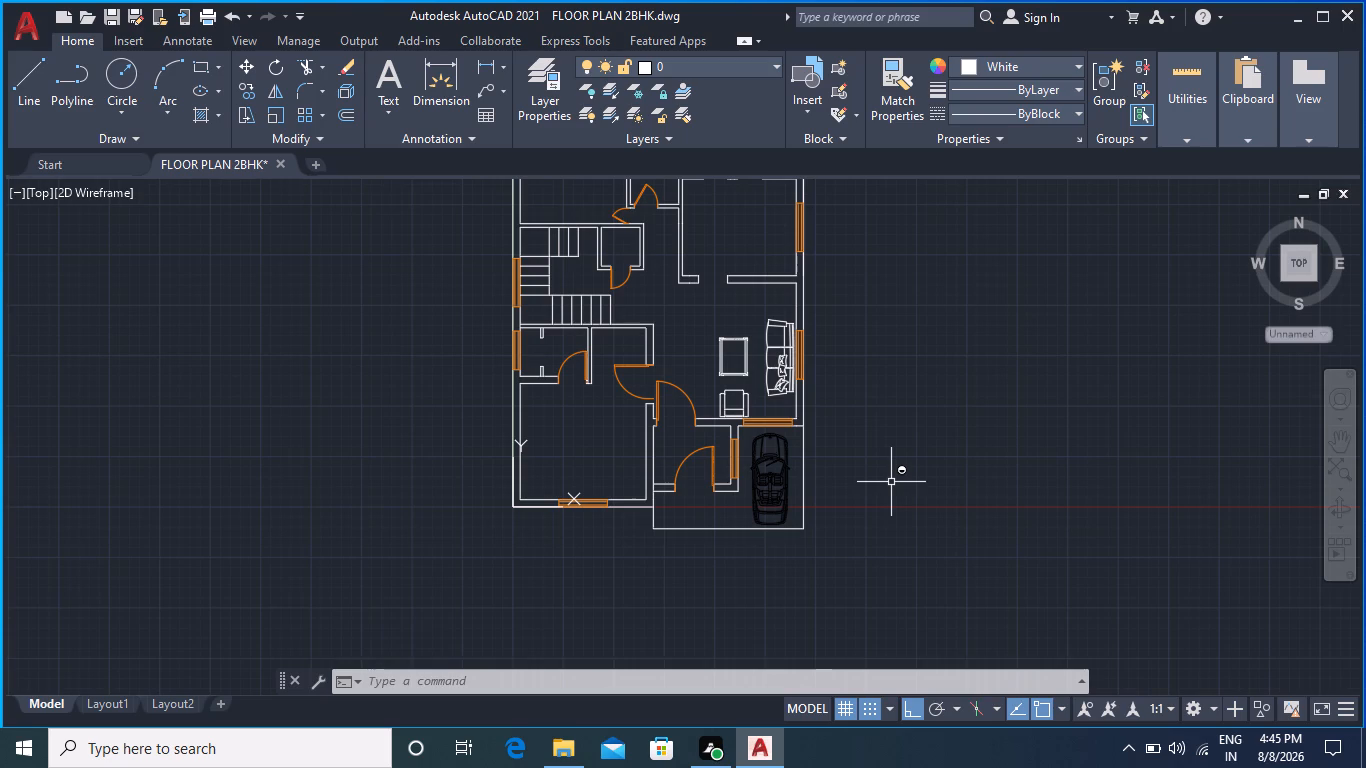
Open DesignCenter using the DC command.
text(dc)
key(Return)
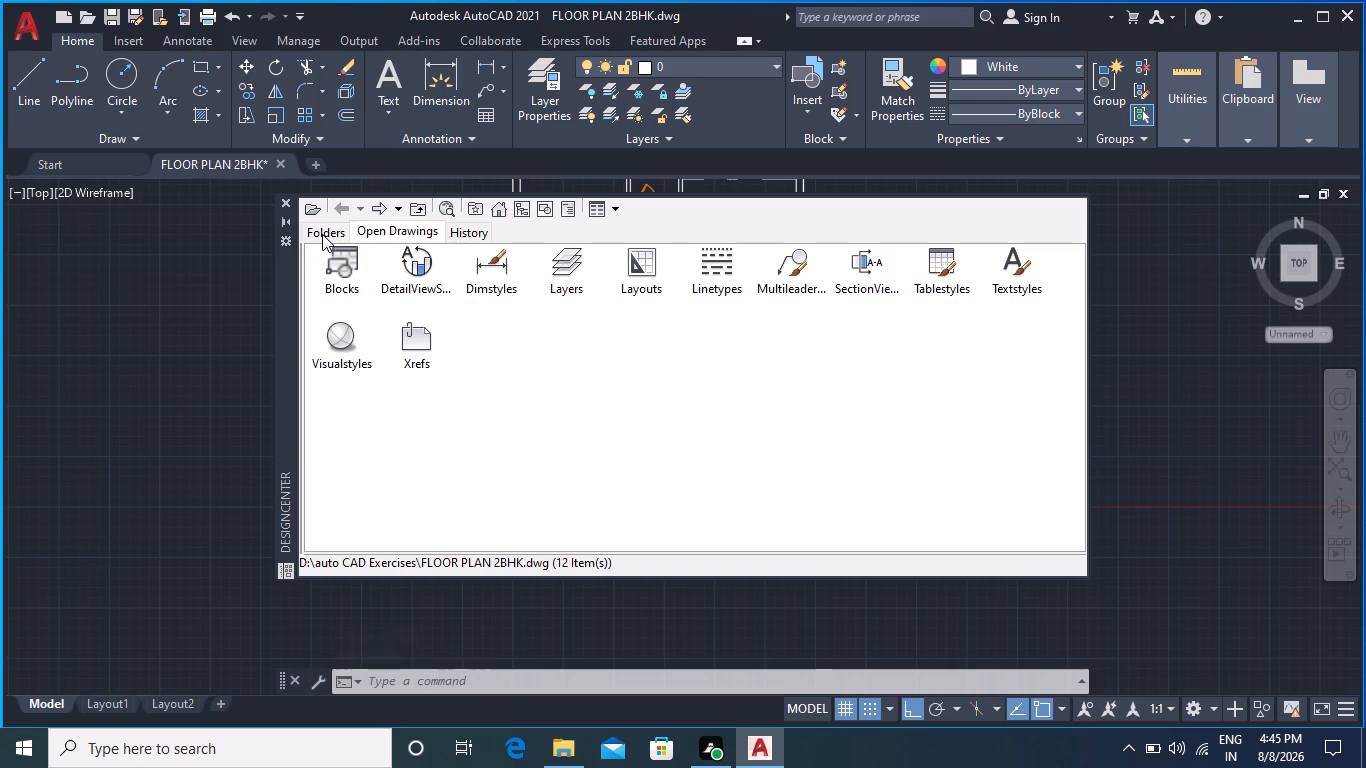
Look through DesignCenter's open drawings, history and AutoCAD 2021 Sample folders, including ActiveX, for drawings with blocks.
click(416, 228)
double_click(417, 228)
click(467, 231)
click(468, 231)
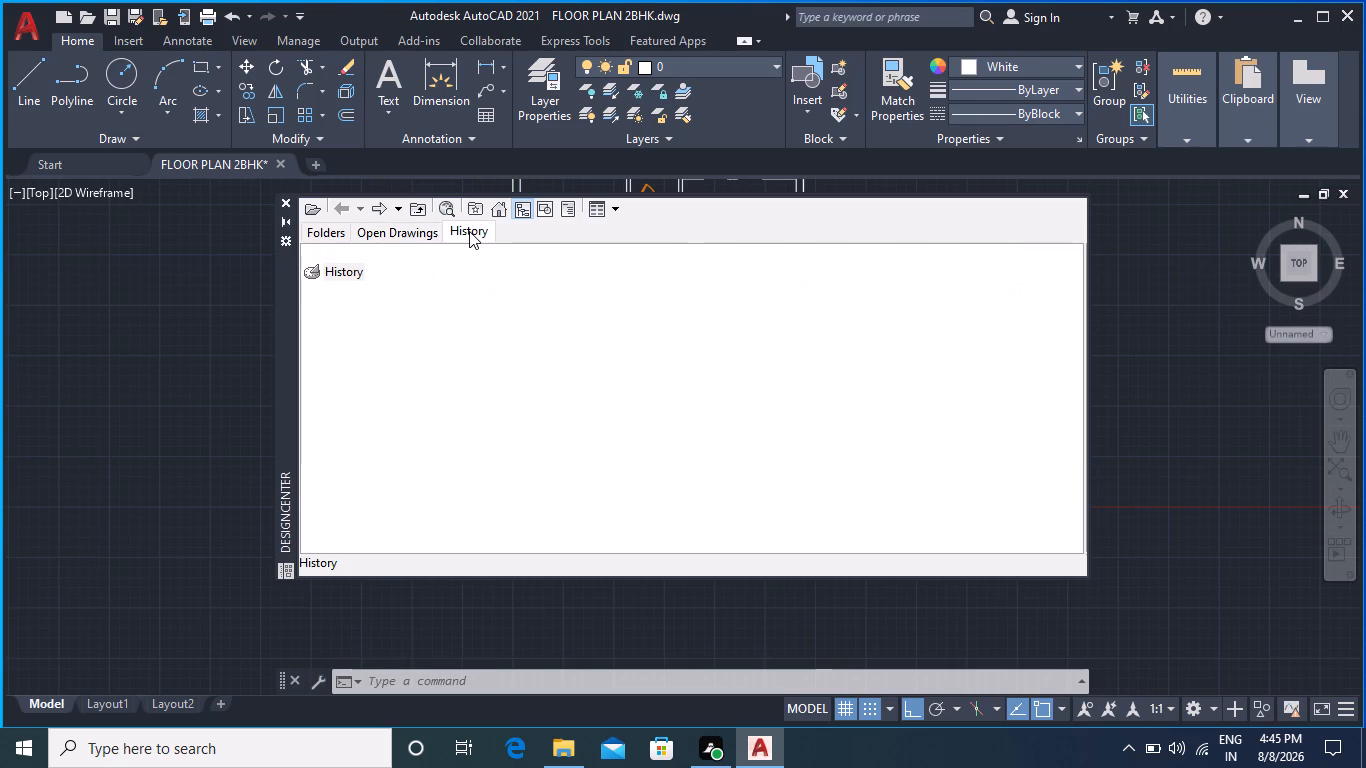
double_click(337, 266)
click(338, 266)
click(335, 231)
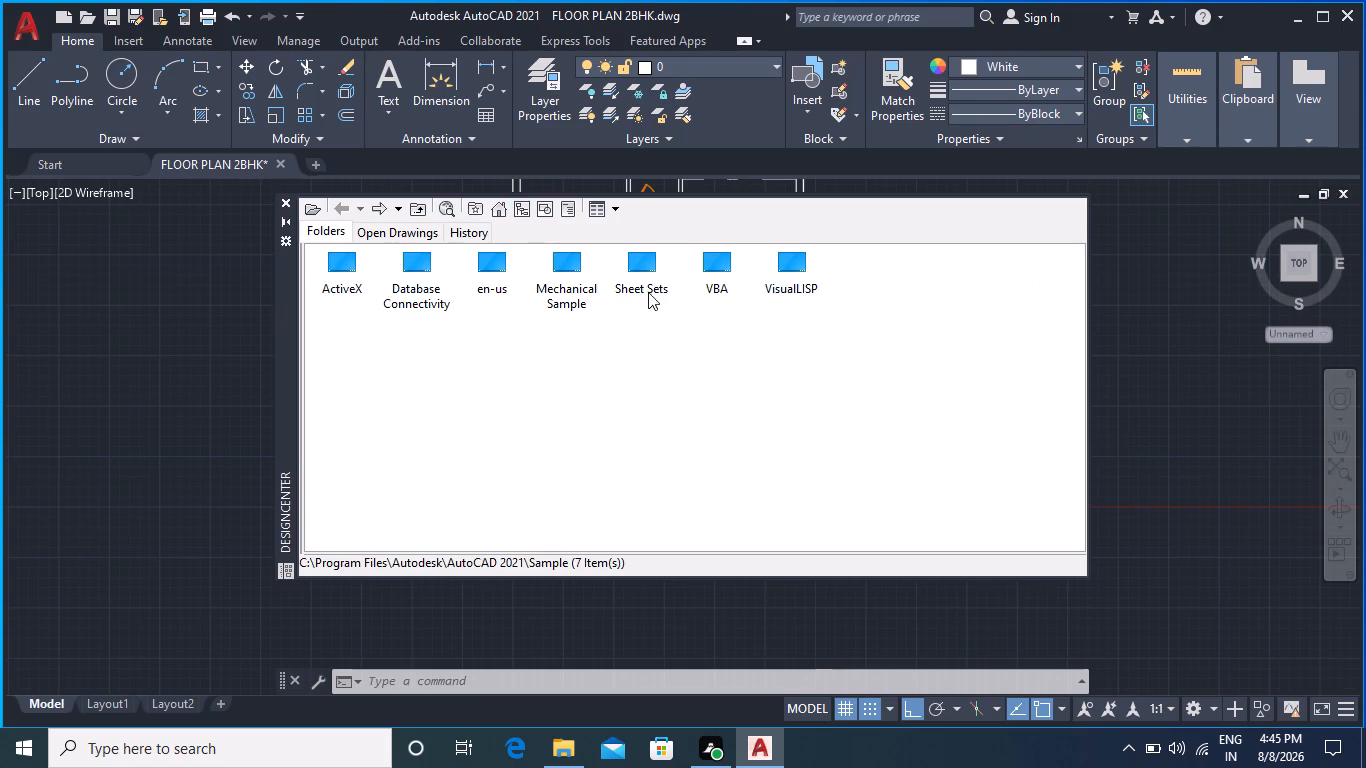
double_click(556, 285)
double_click(566, 258)
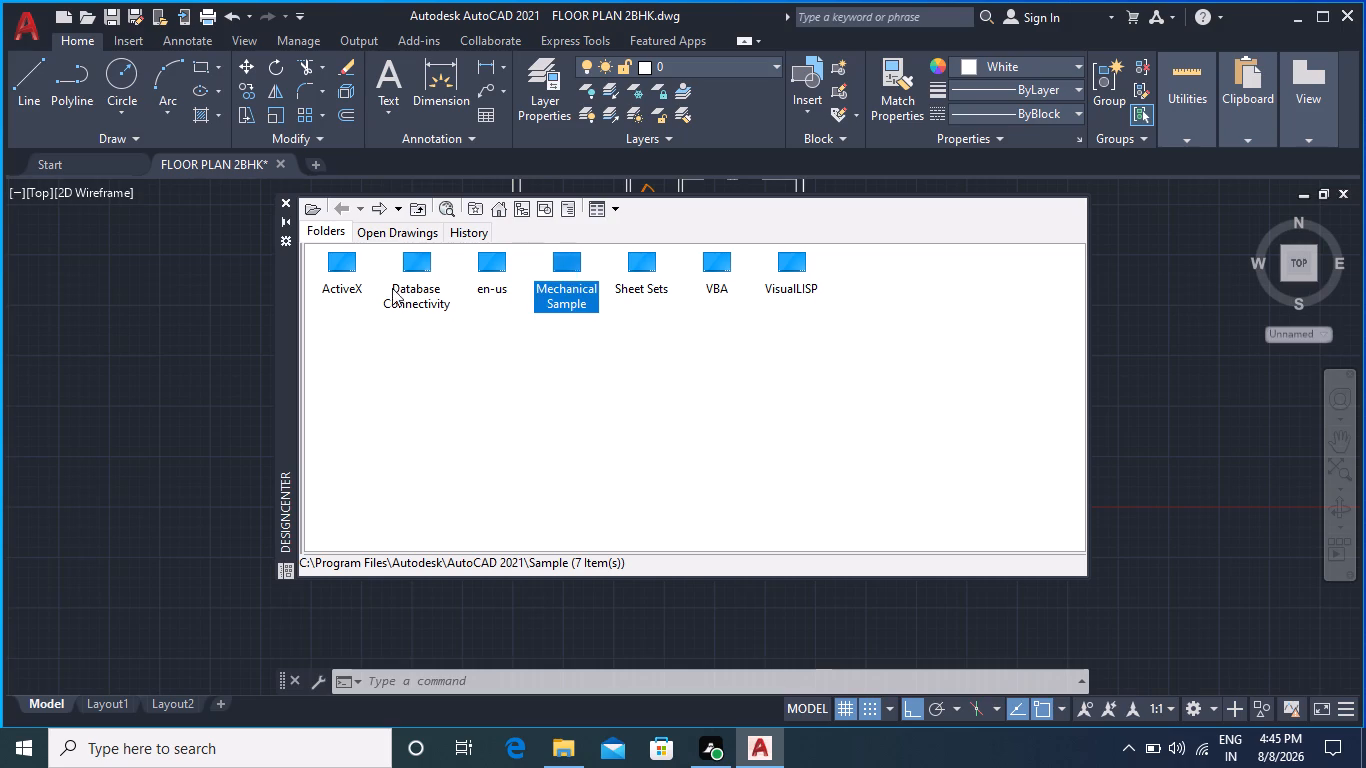
click(392, 288)
click(393, 281)
triple_click(412, 254)
click(417, 257)
double_click(349, 267)
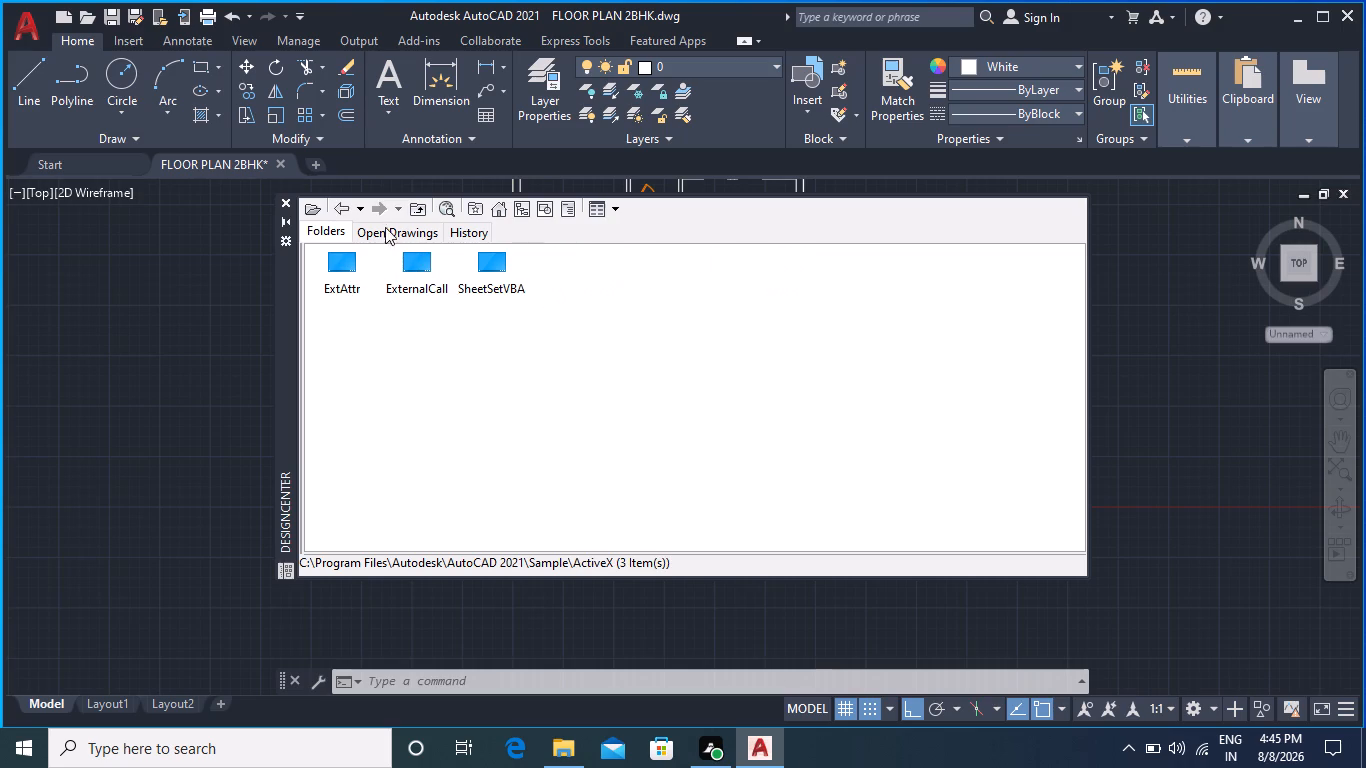
click(333, 234)
click(339, 210)
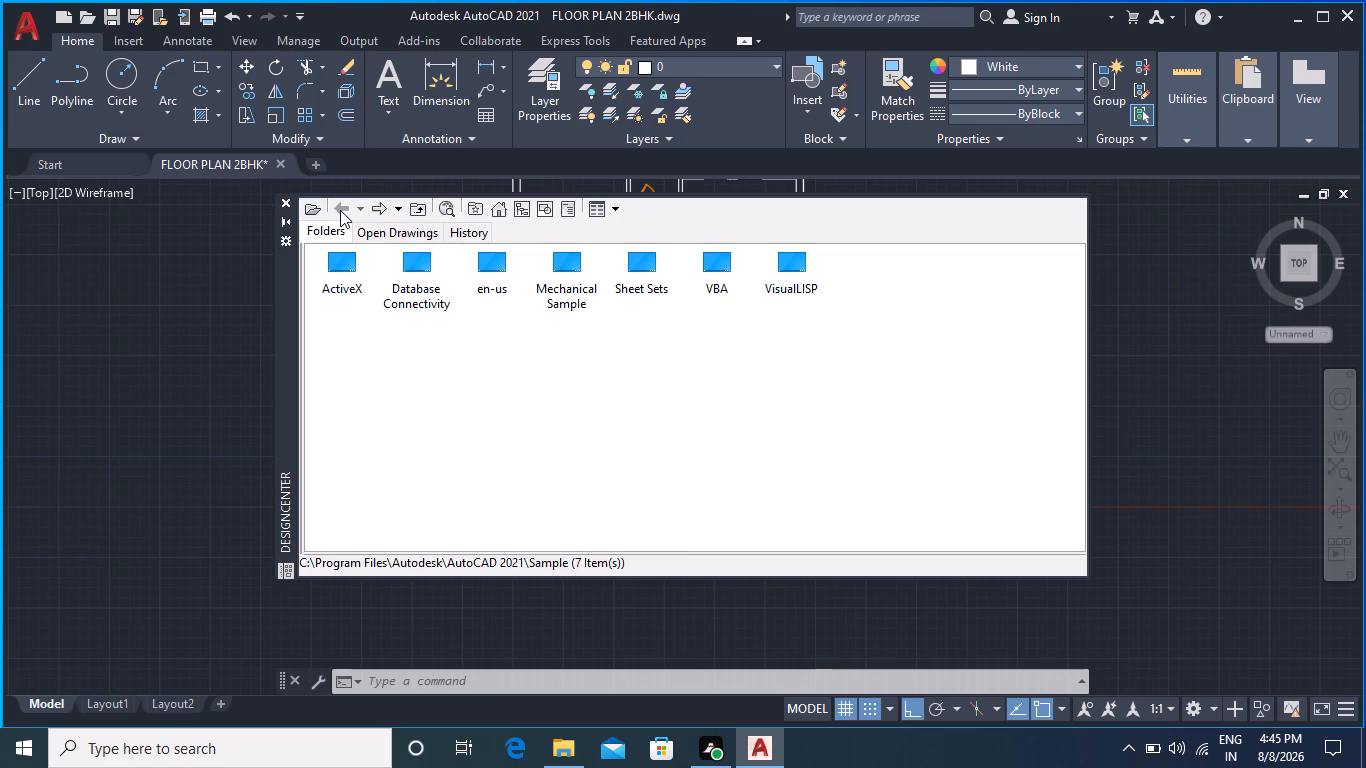
click(340, 210)
click(345, 213)
Display the blocks contained in Floor Plan Sample.dwg from the Database Connectivity sample folder.
double_click(407, 267)
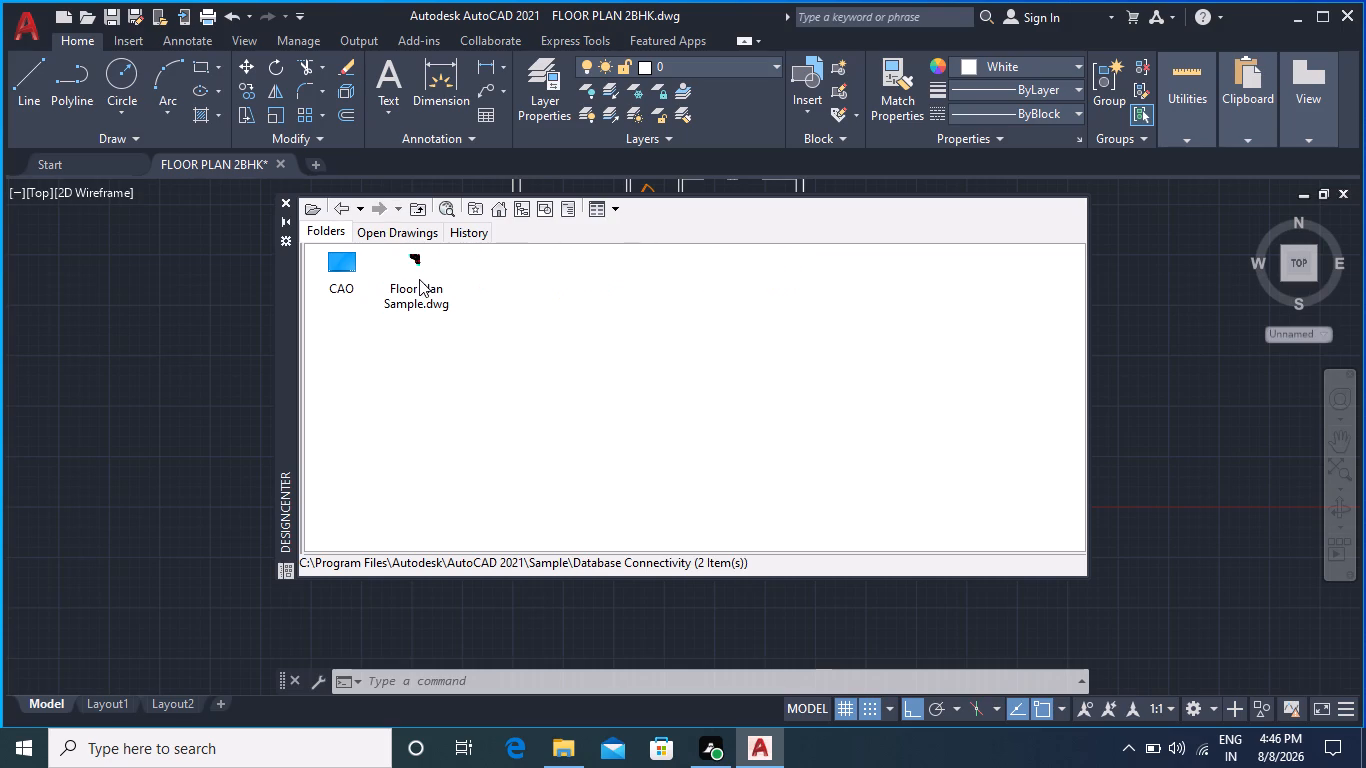
click(419, 279)
double_click(419, 269)
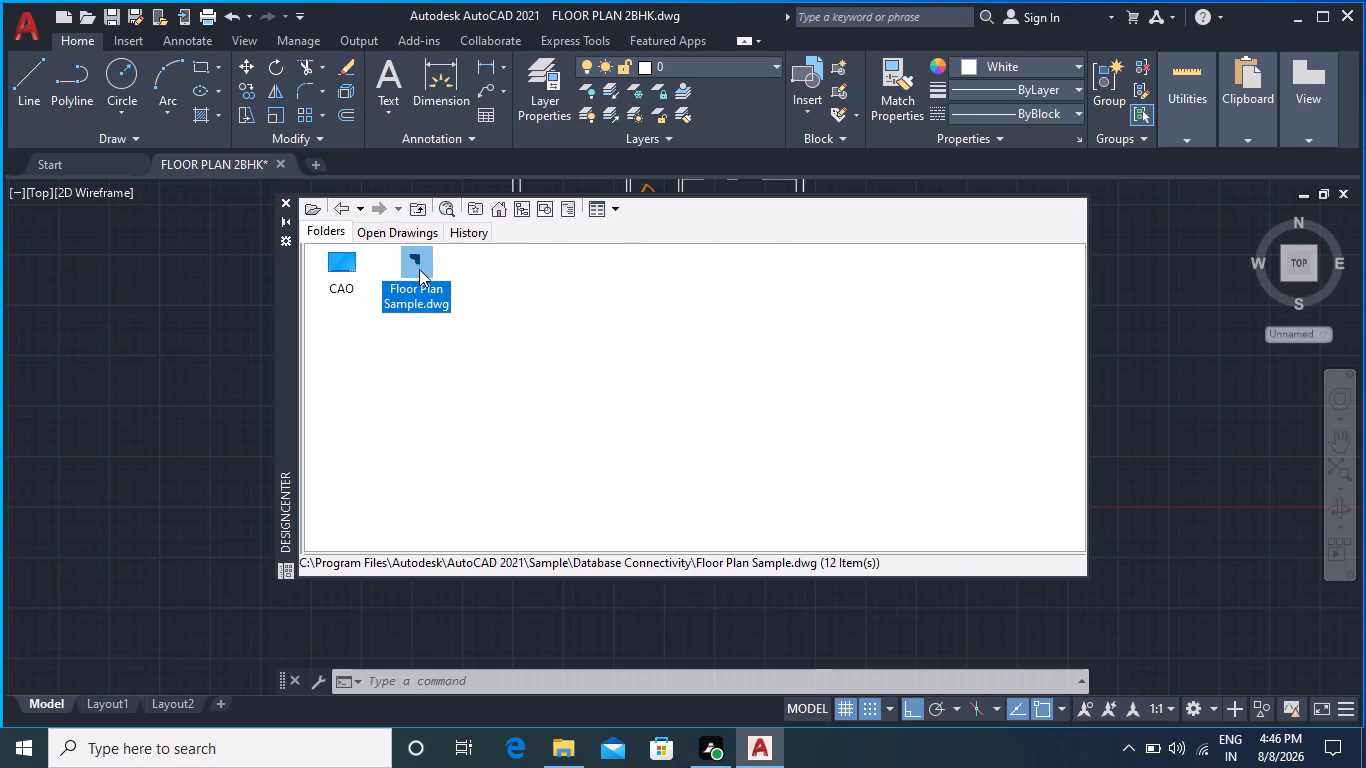
double_click(355, 259)
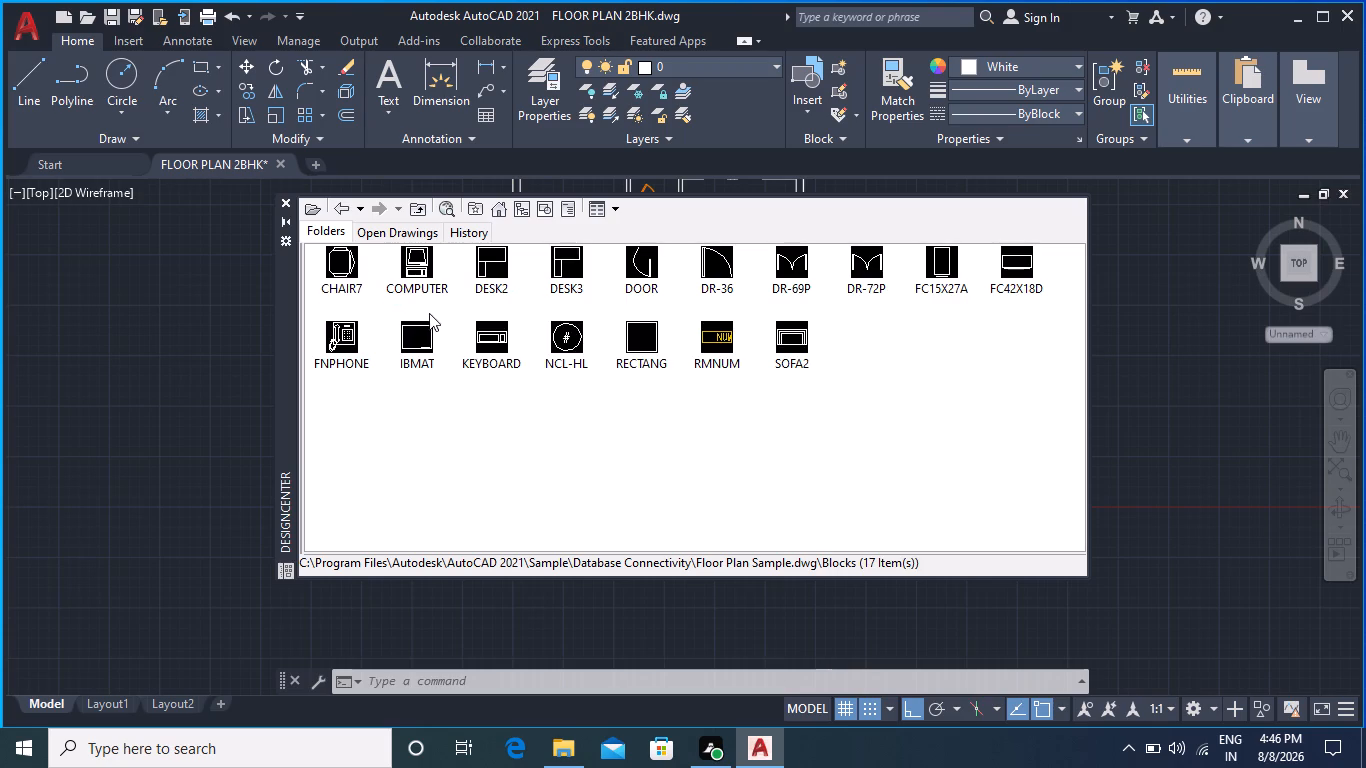
Look through the blocks, detail view styles, dimension styles and layouts contained in Floor Plan Sample.dwg.
scroll(447, 297, up, 2)
click(344, 207)
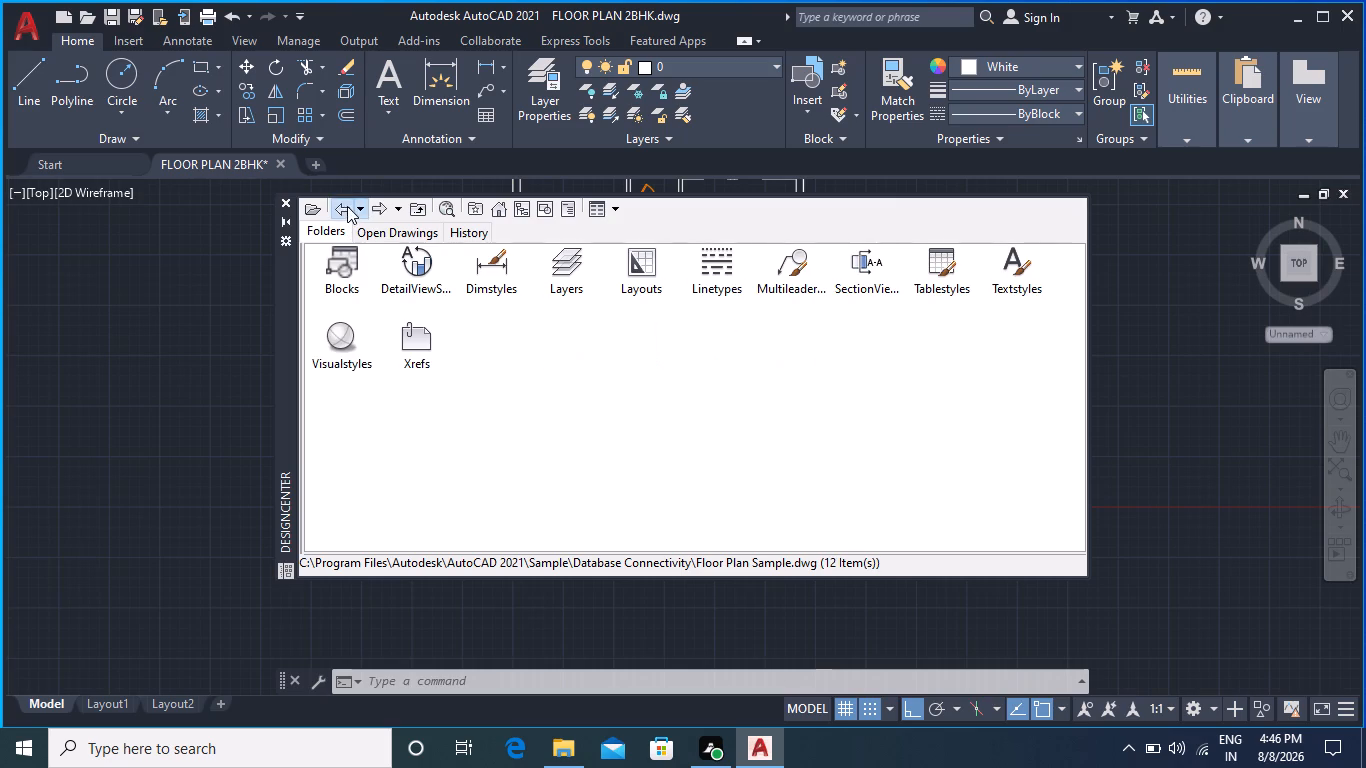
double_click(409, 284)
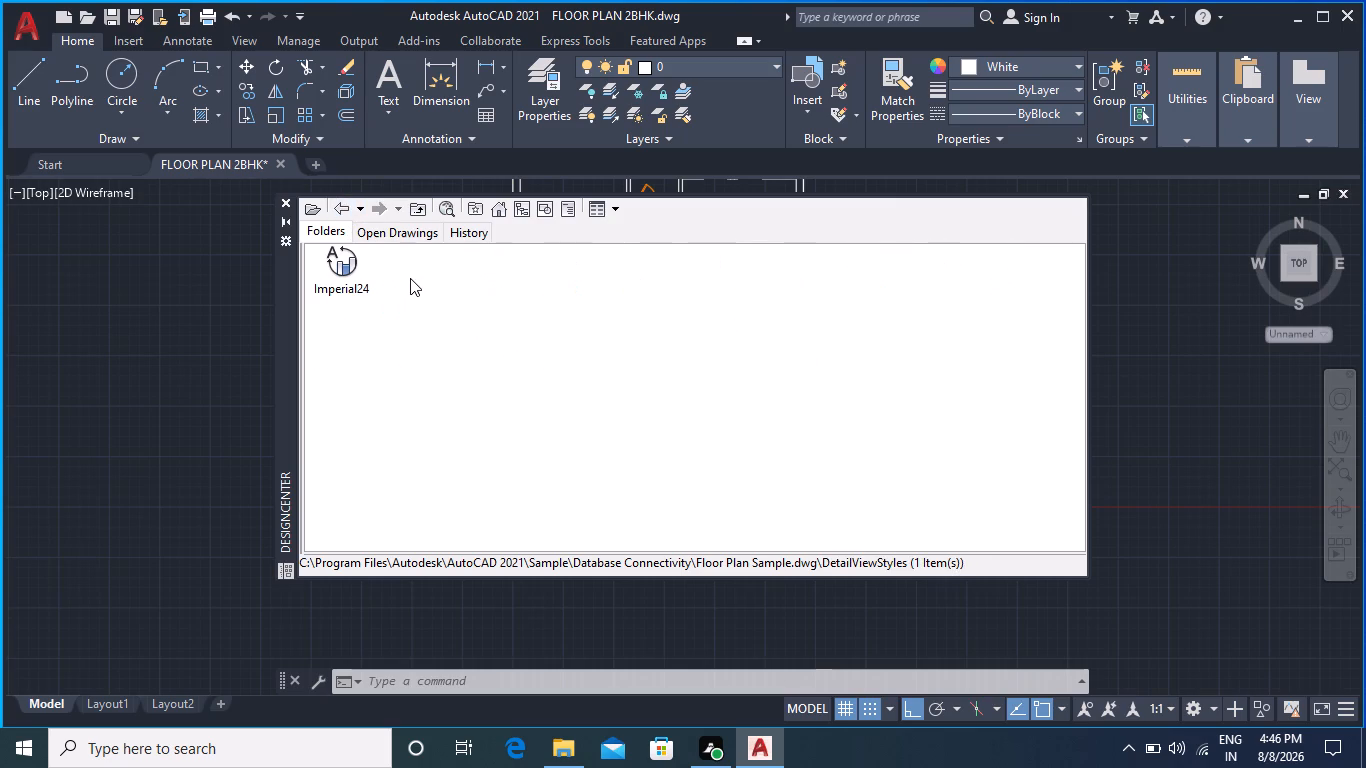
click(344, 206)
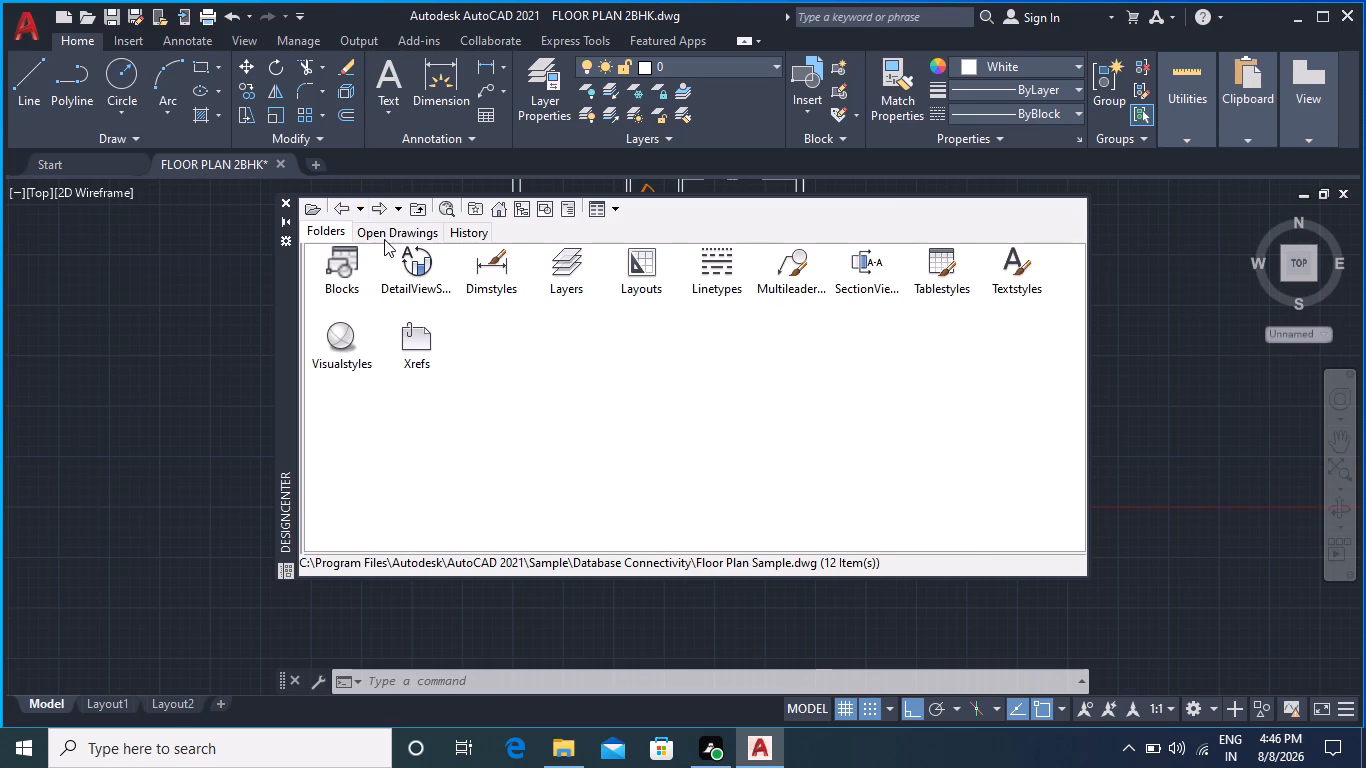
double_click(502, 271)
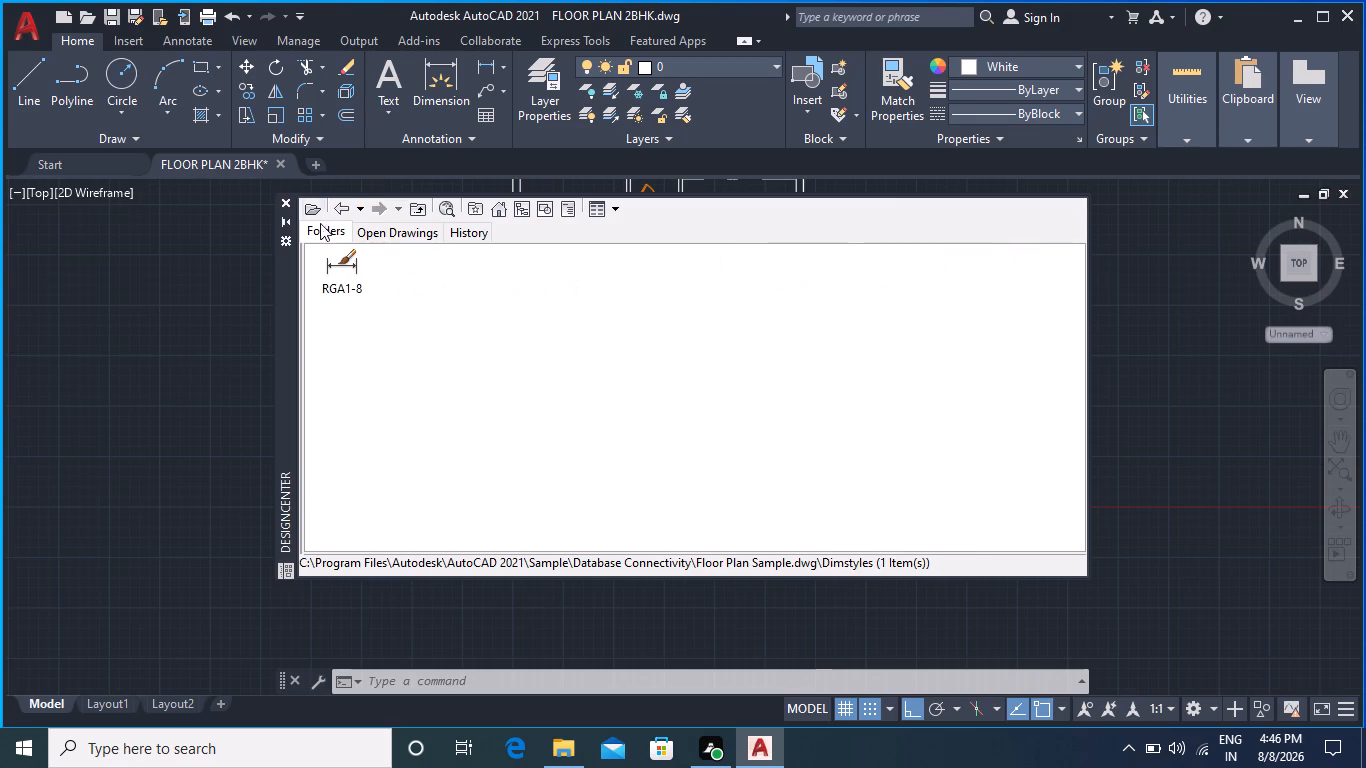
click(339, 212)
double_click(634, 275)
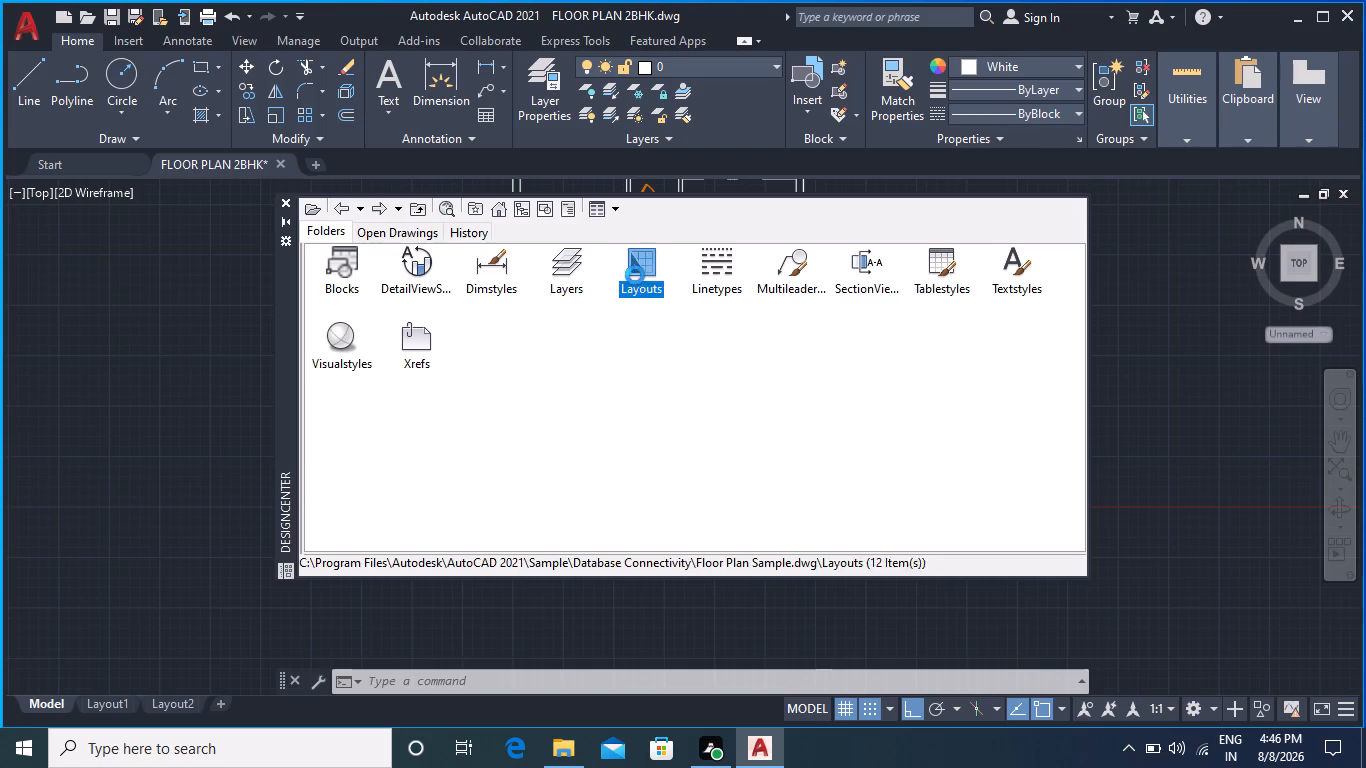
click(352, 213)
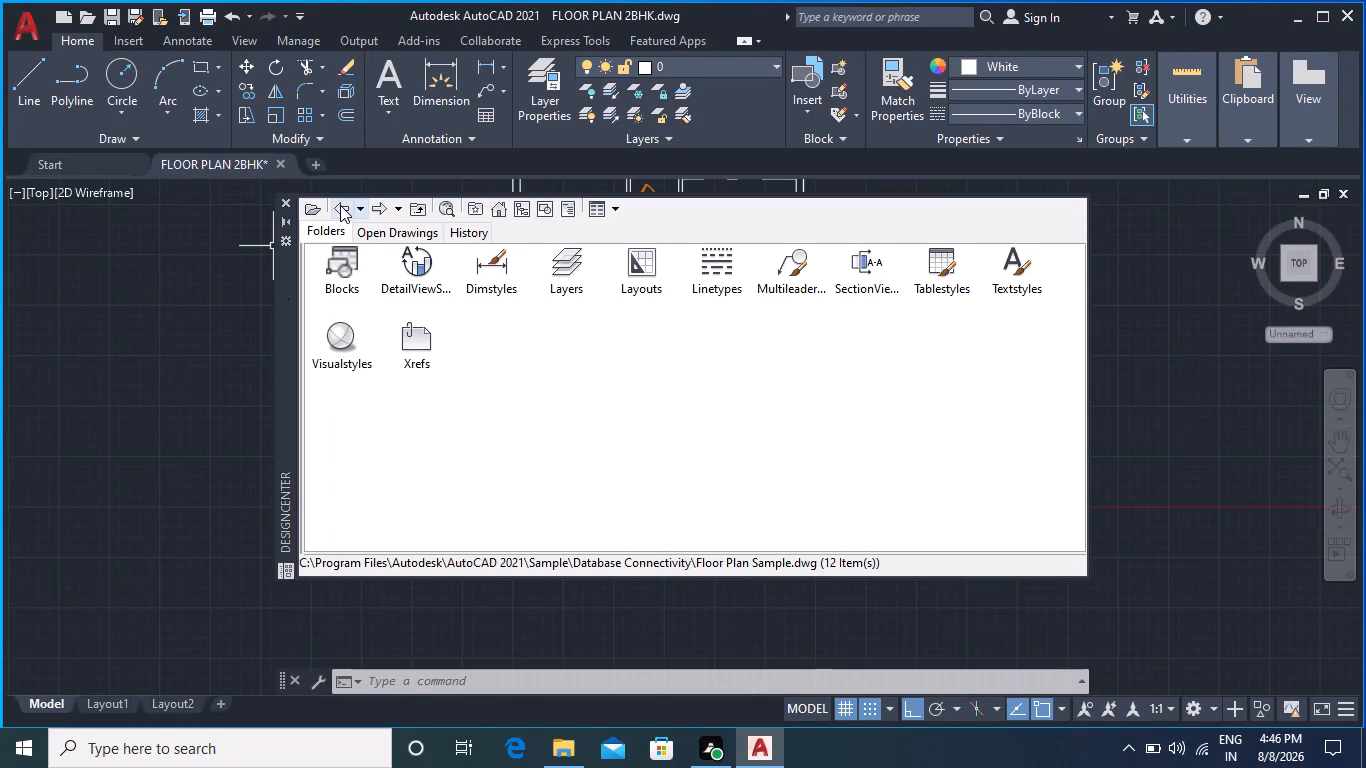
Re-examine the Blocks contents of Floor Plan Sample.dwg and its Database Connectivity parent folder for usable furniture.
double_click(349, 268)
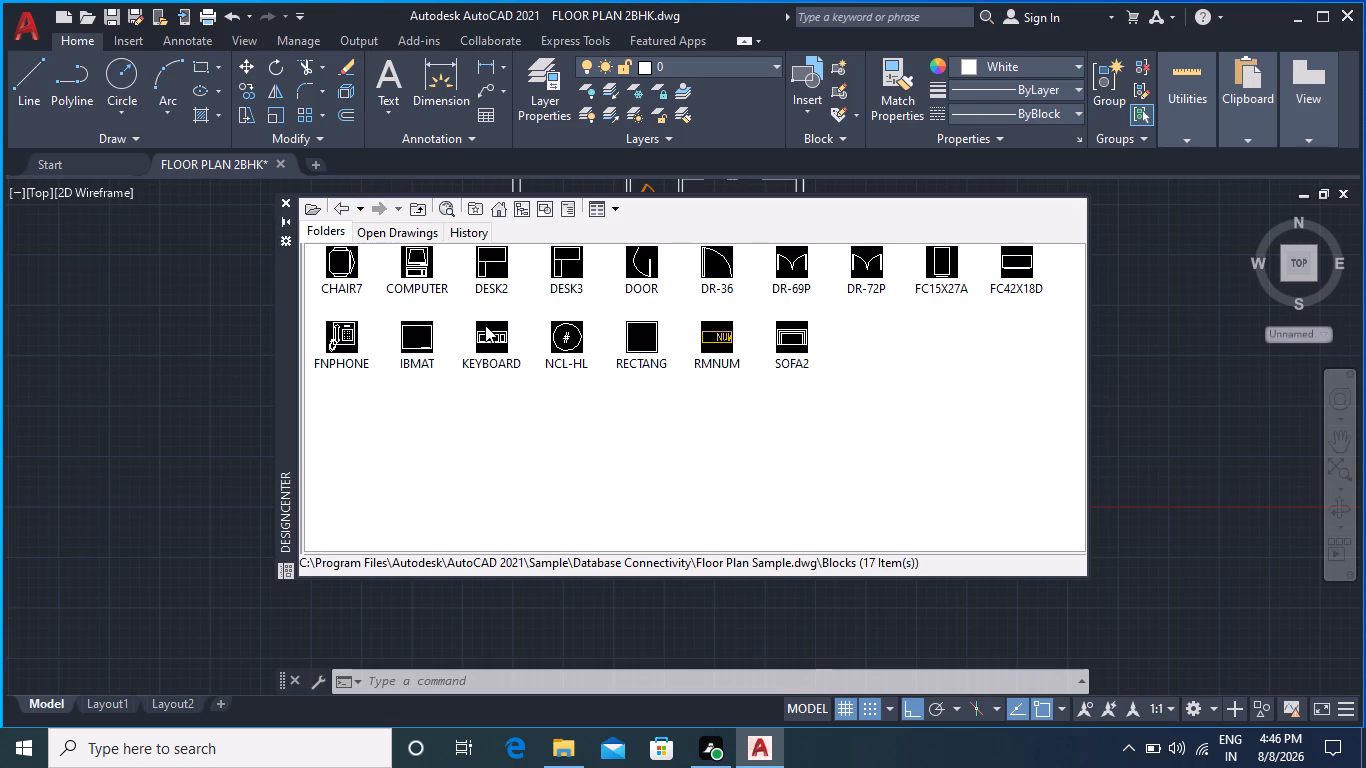
scroll(485, 325, down, 1)
scroll(496, 309, up, 1)
scroll(452, 301, down, 1)
click(418, 206)
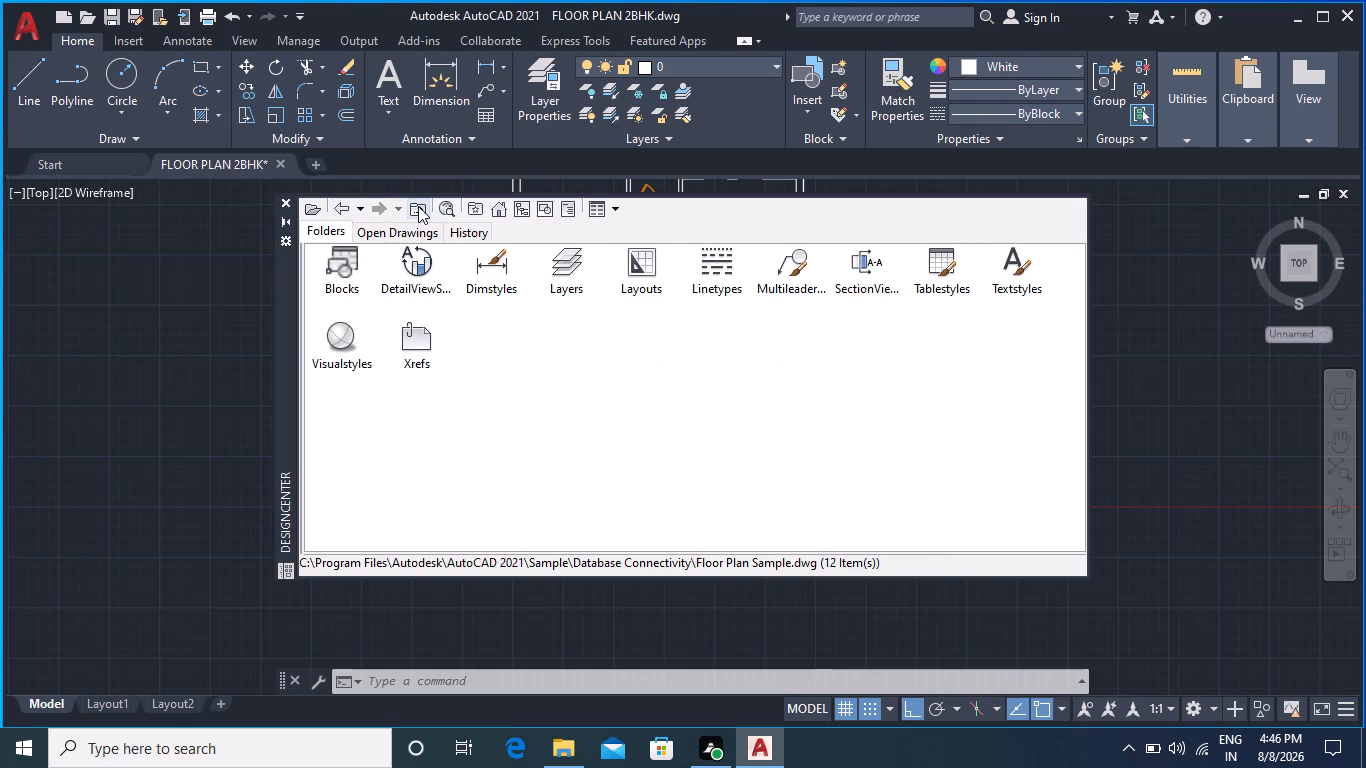
click(418, 206)
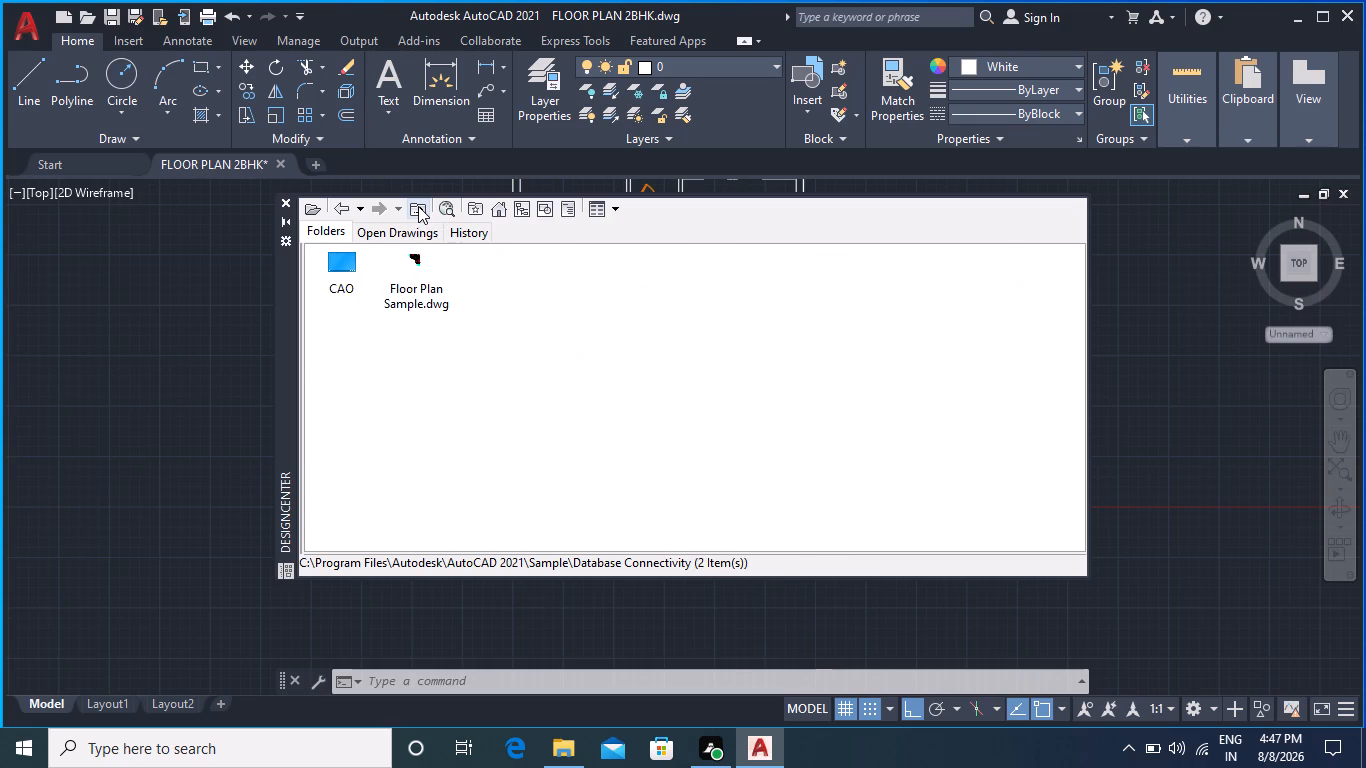
double_click(413, 274)
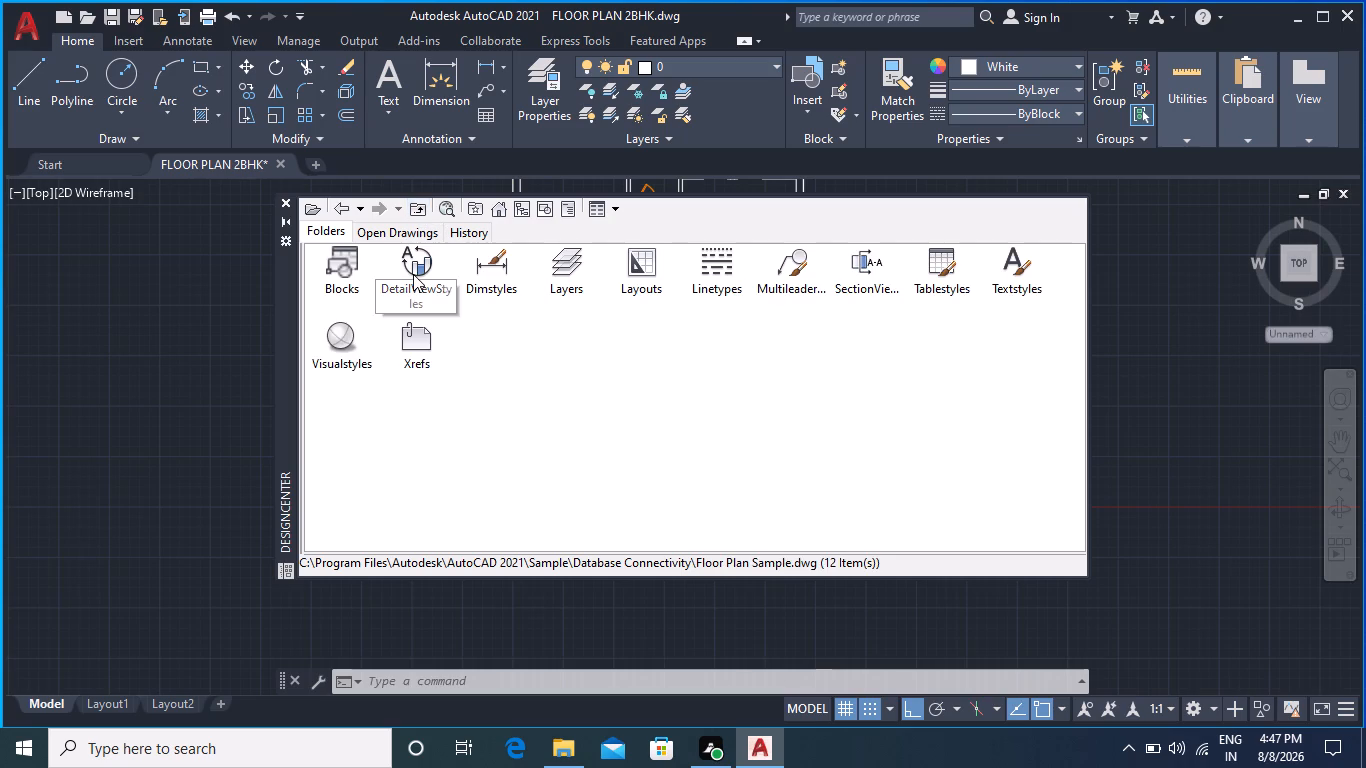
double_click(336, 287)
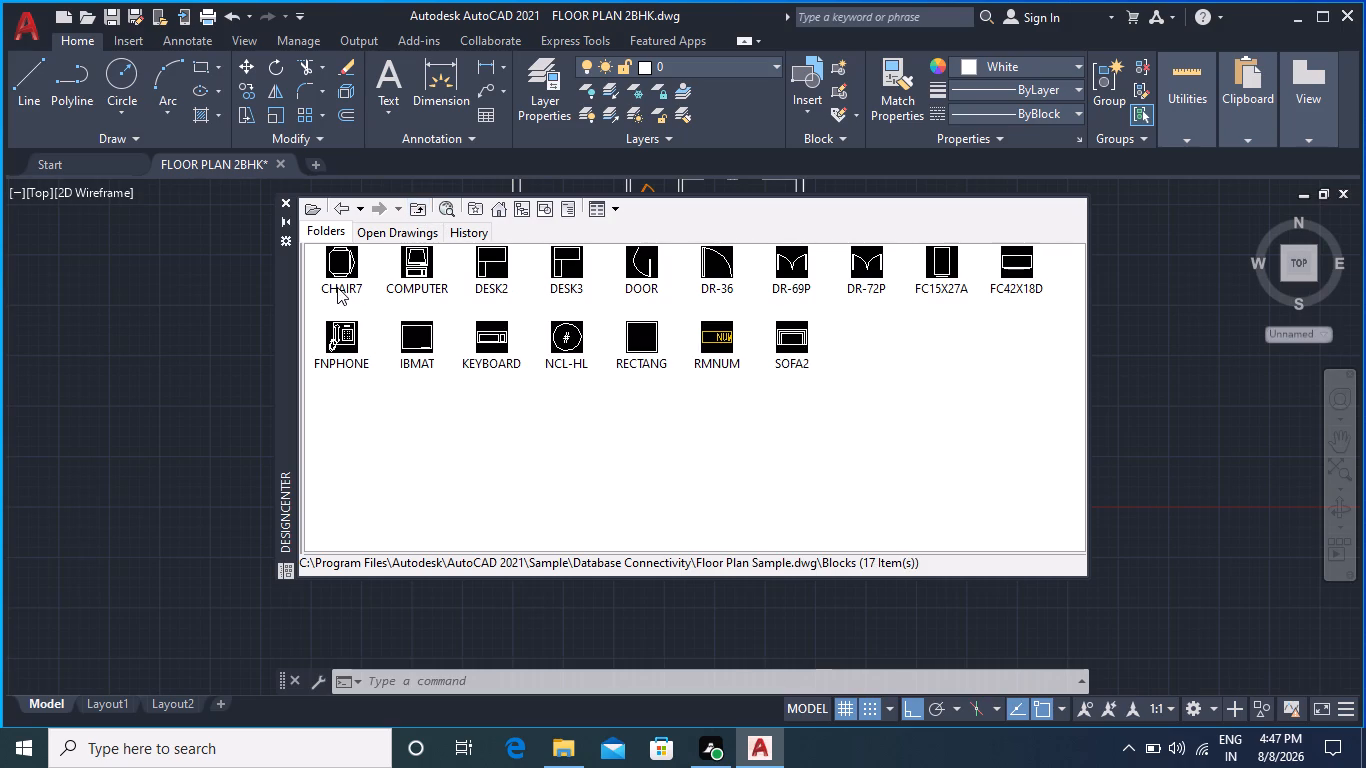
right_click(851, 356)
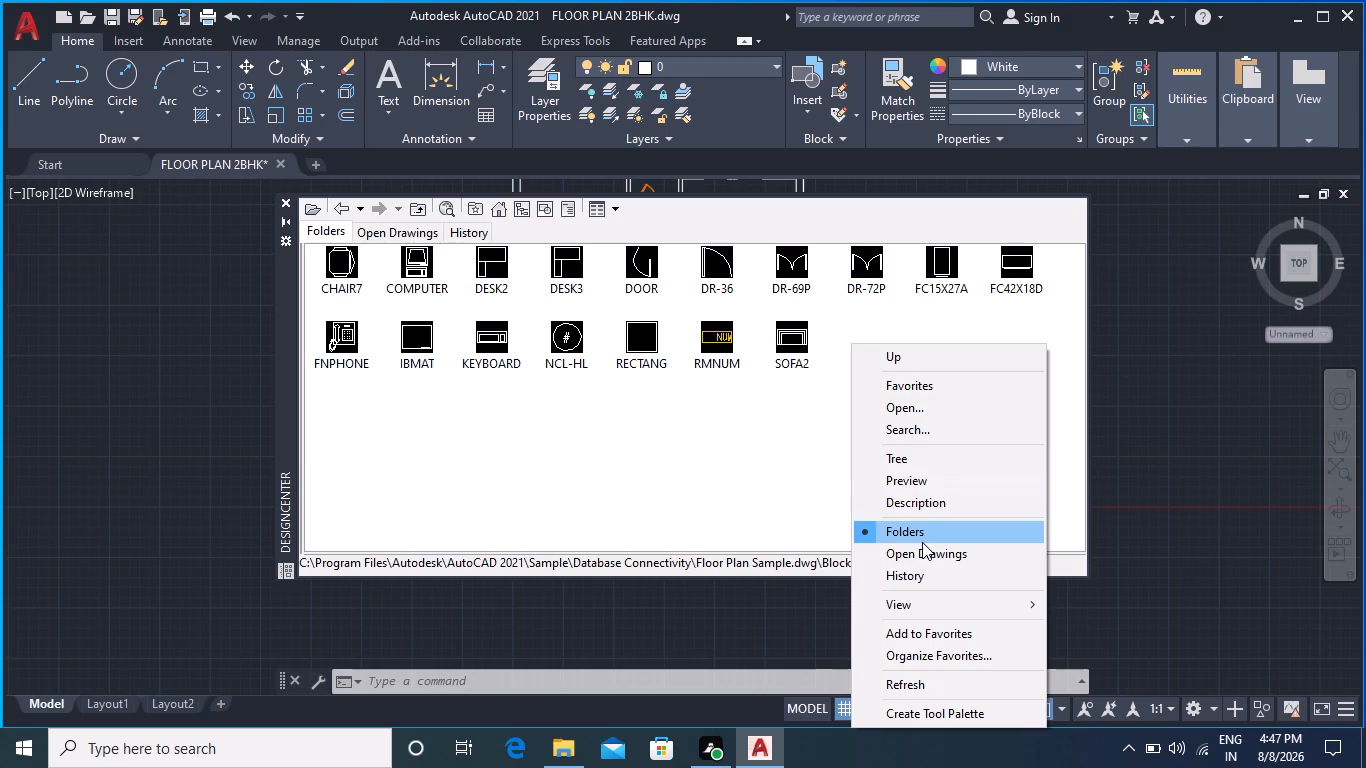
click(767, 490)
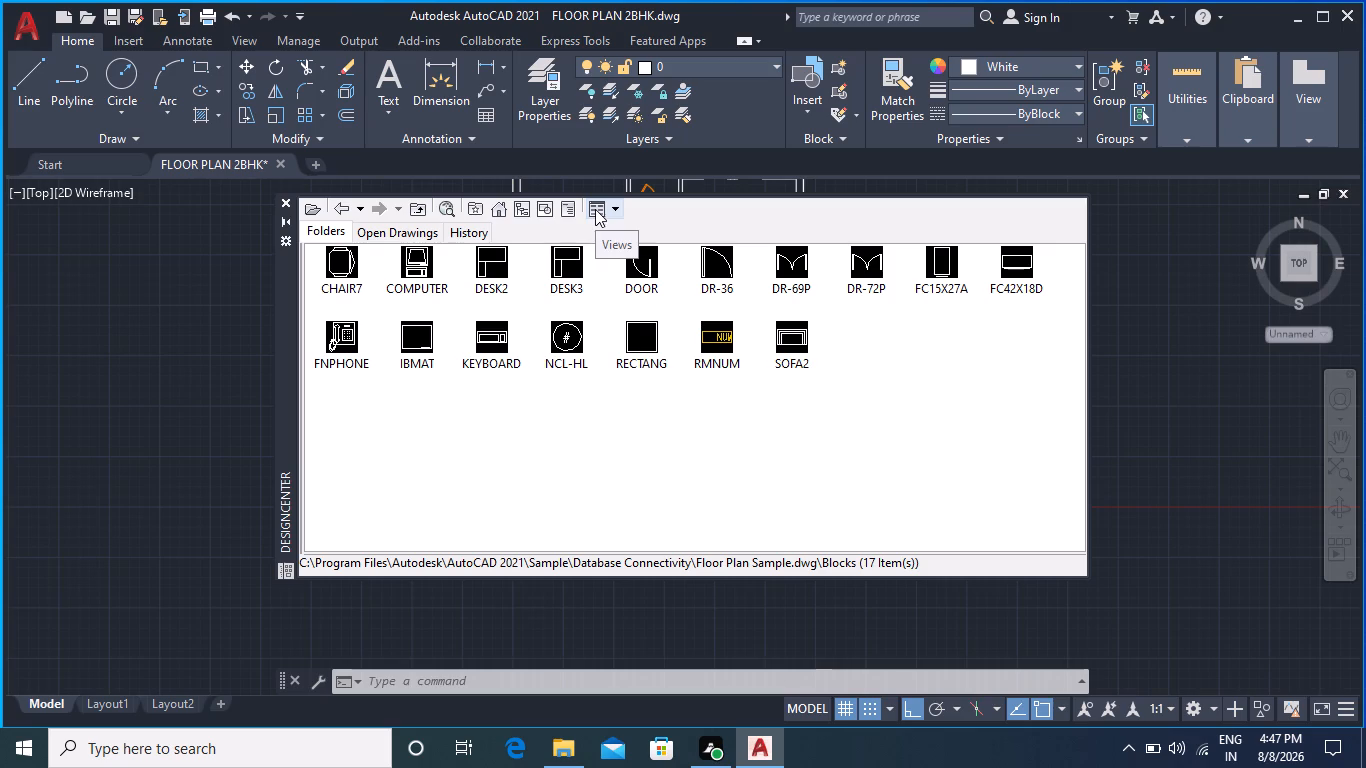
Load the auxiliary_furniture drawing from the Downloads folder into DesignCenter.
click(312, 207)
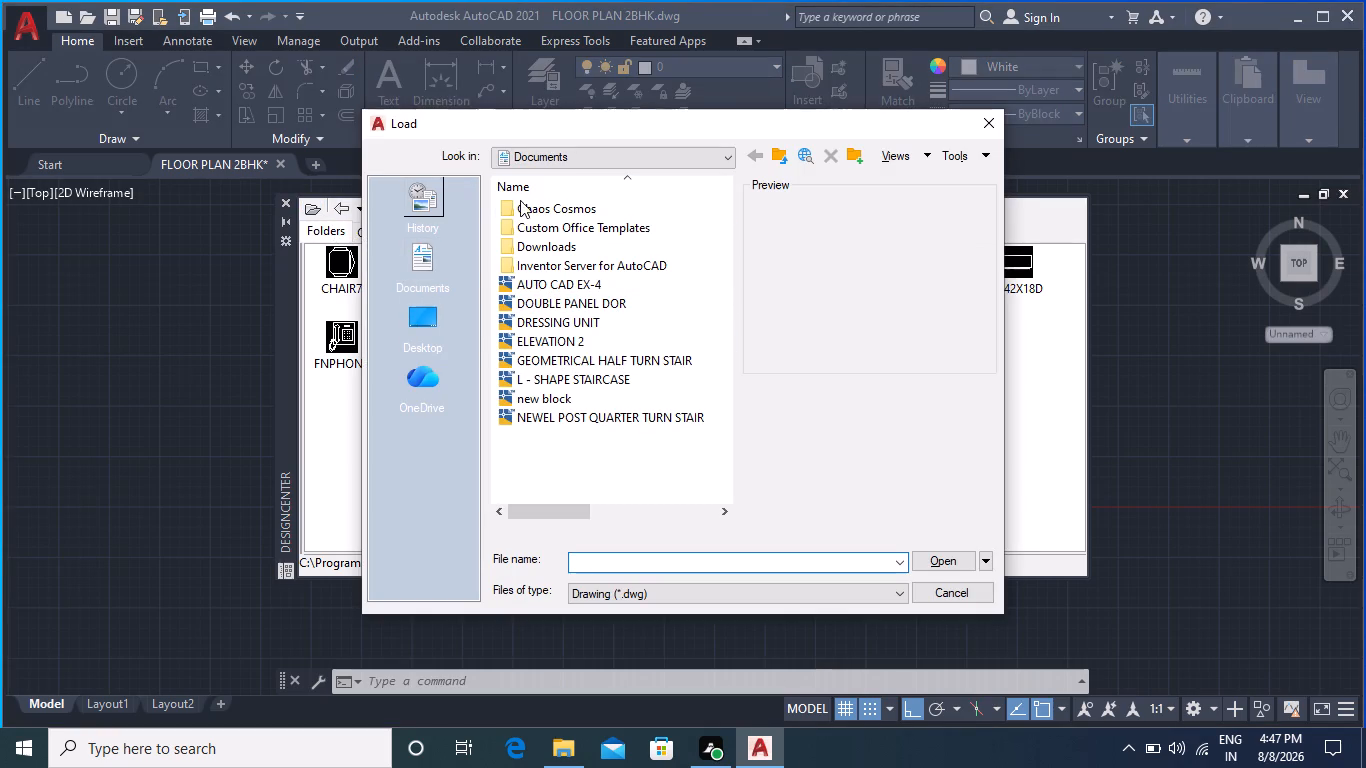
click(636, 162)
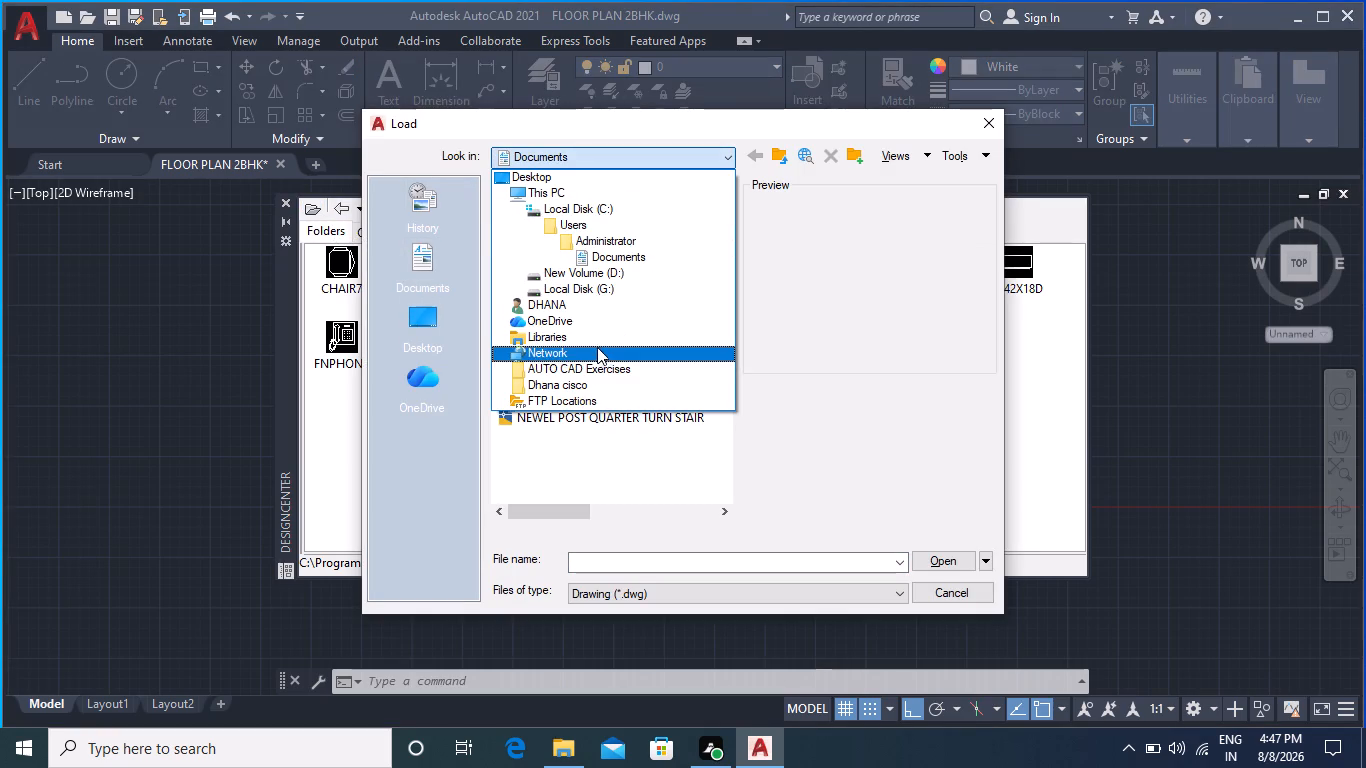
click(572, 196)
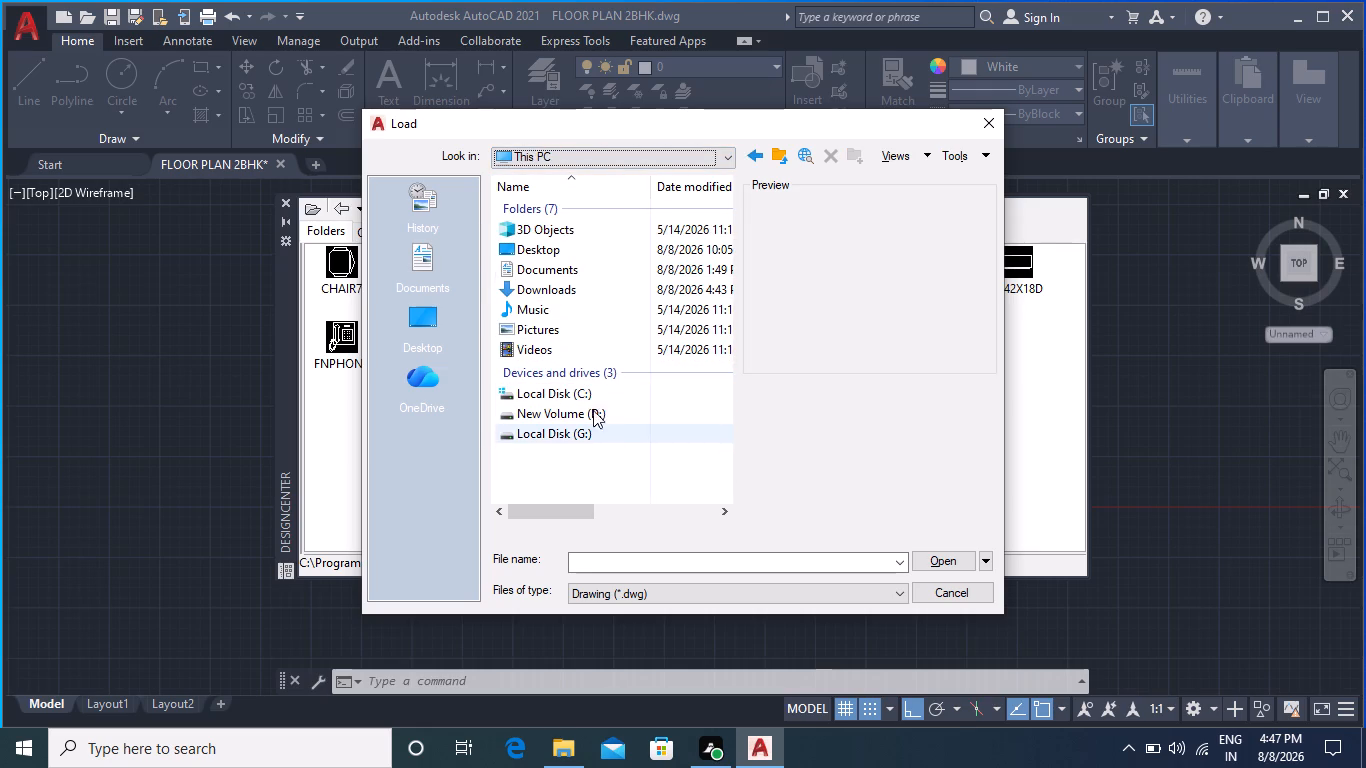
double_click(575, 286)
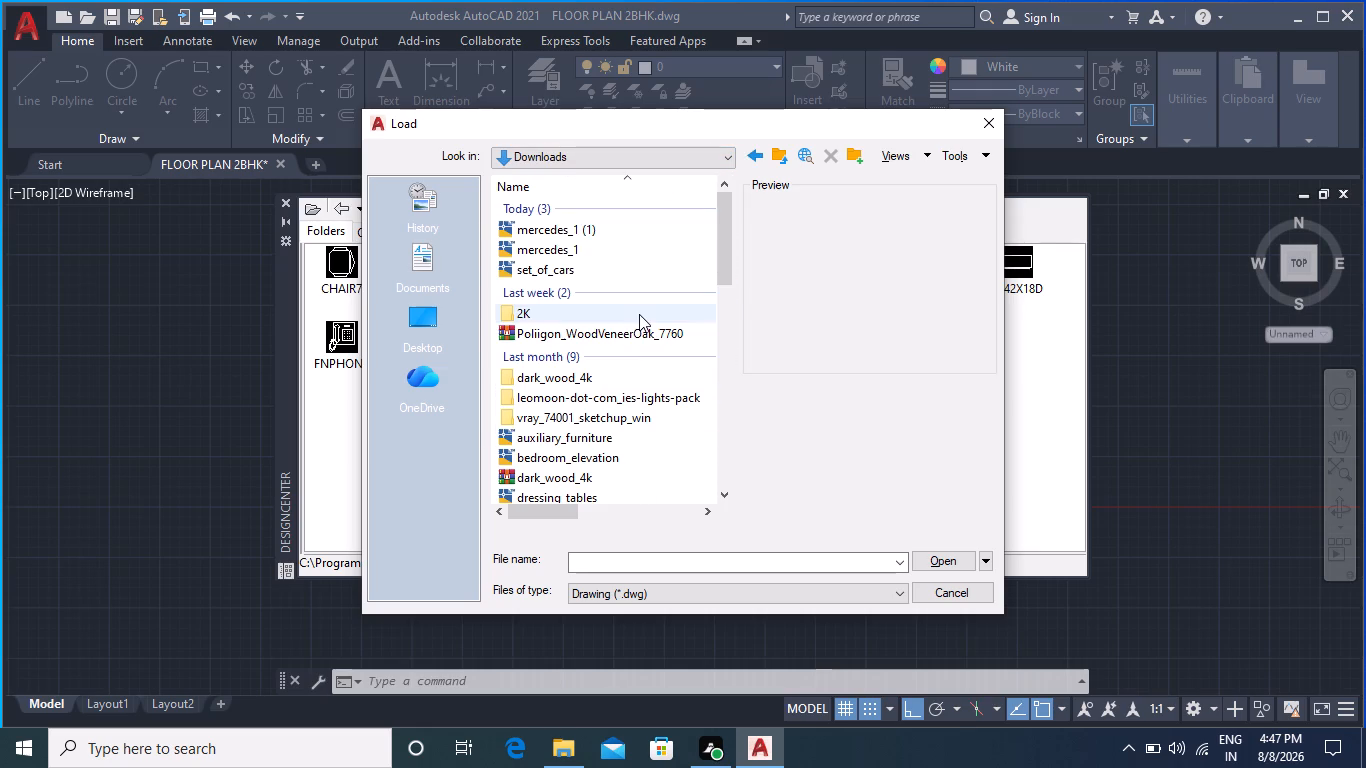
scroll(613, 313, down, 1)
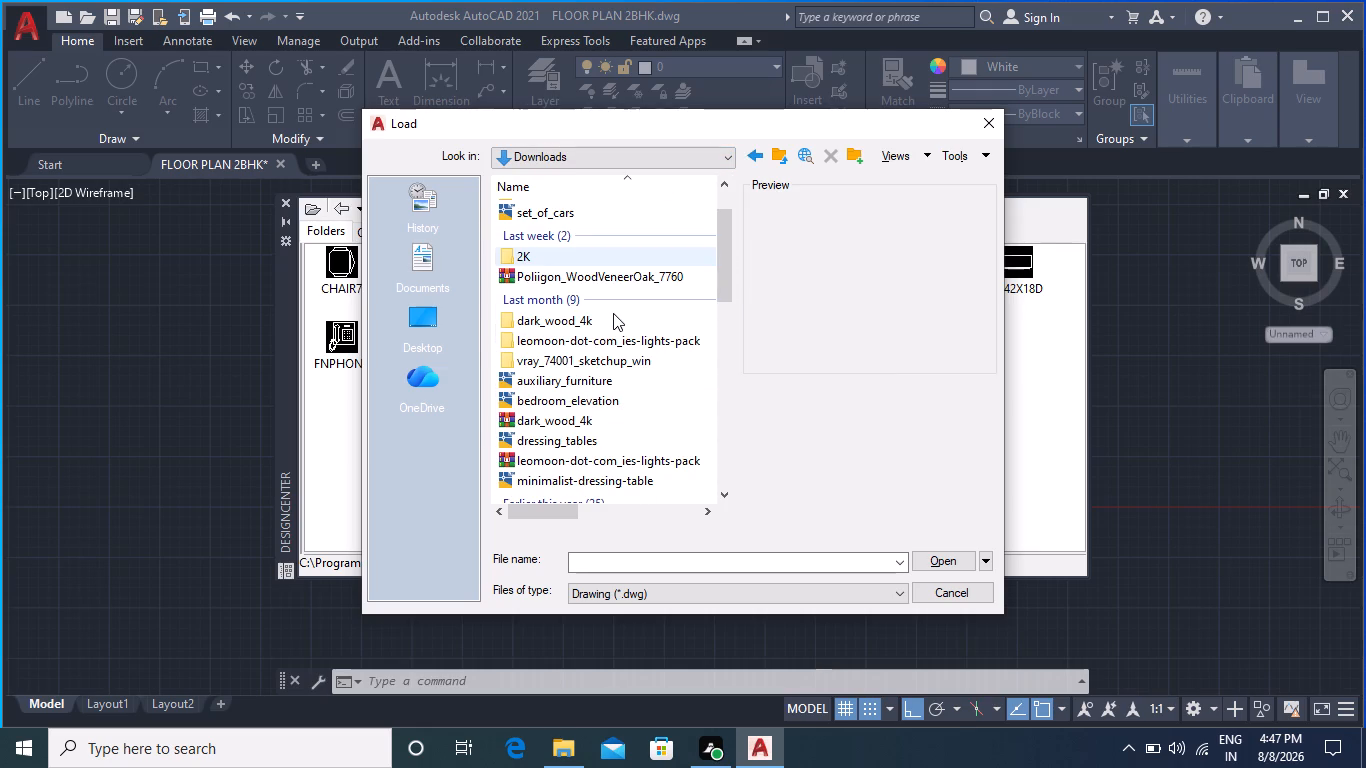
click(593, 383)
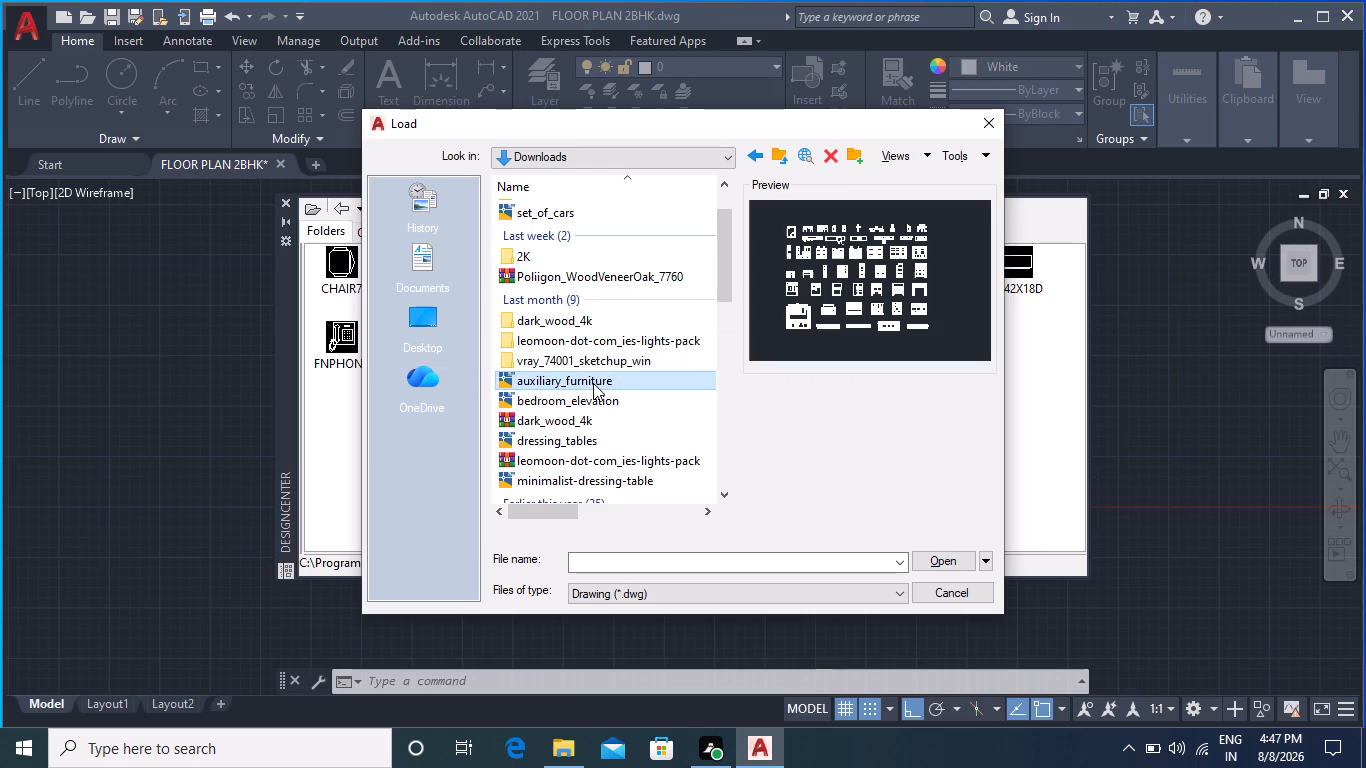
click(928, 560)
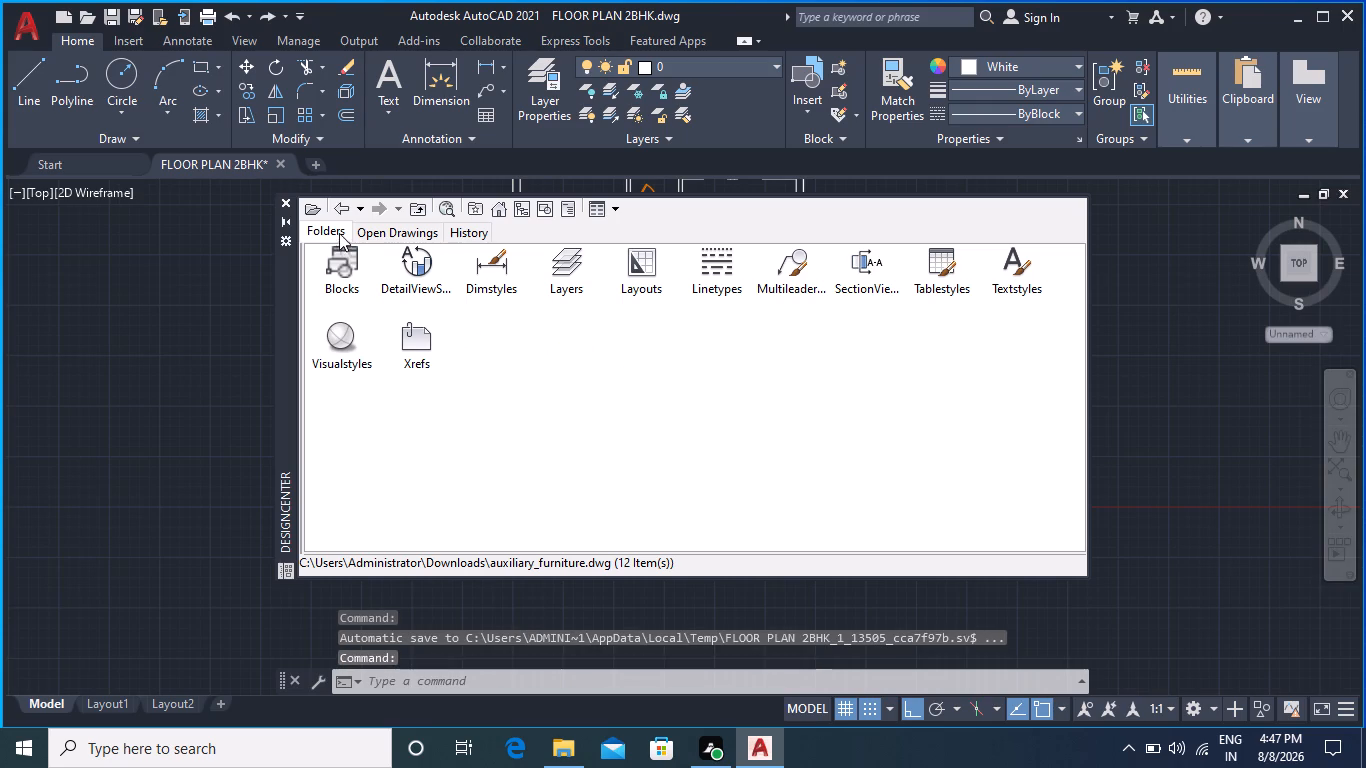
Display the blocks of auxiliary_furniture.dwg and look through them for furniture suited to the floor plan.
double_click(352, 274)
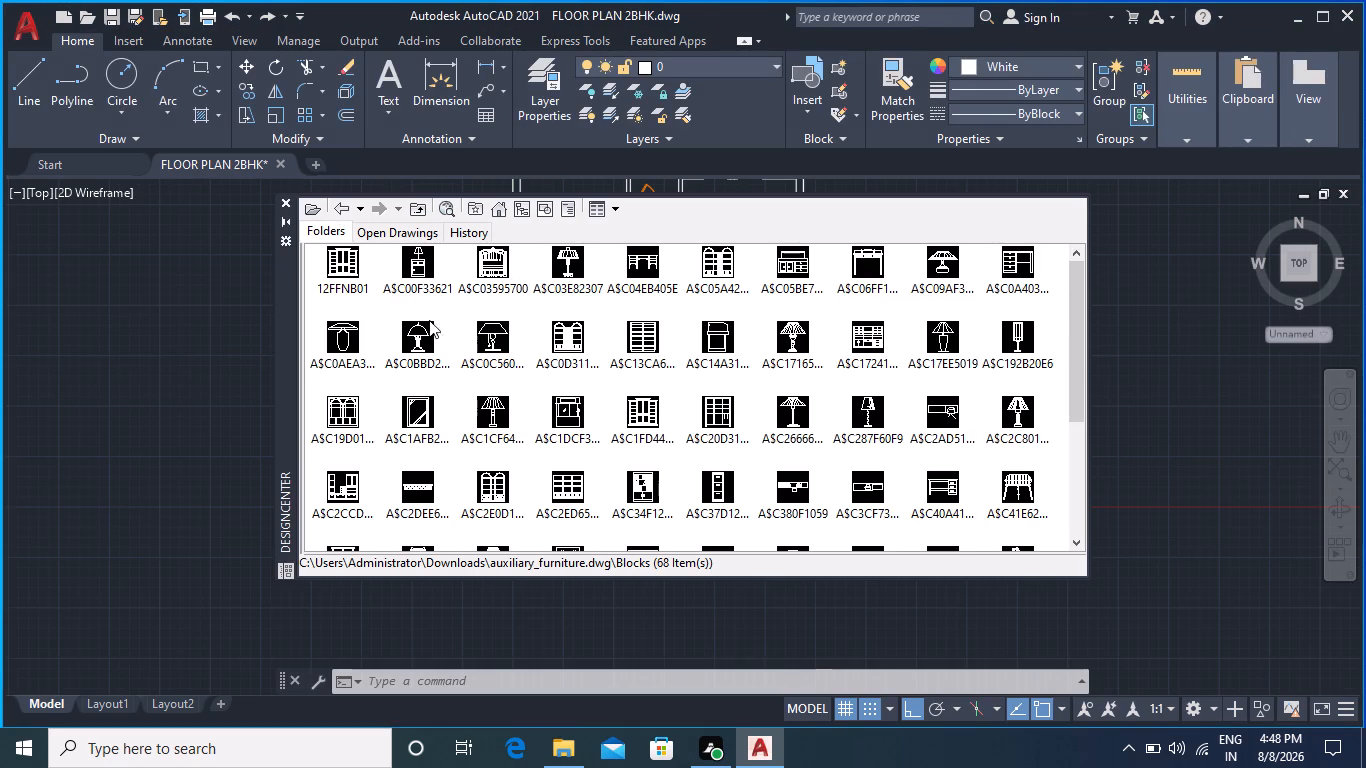
scroll(351, 282, up, 2)
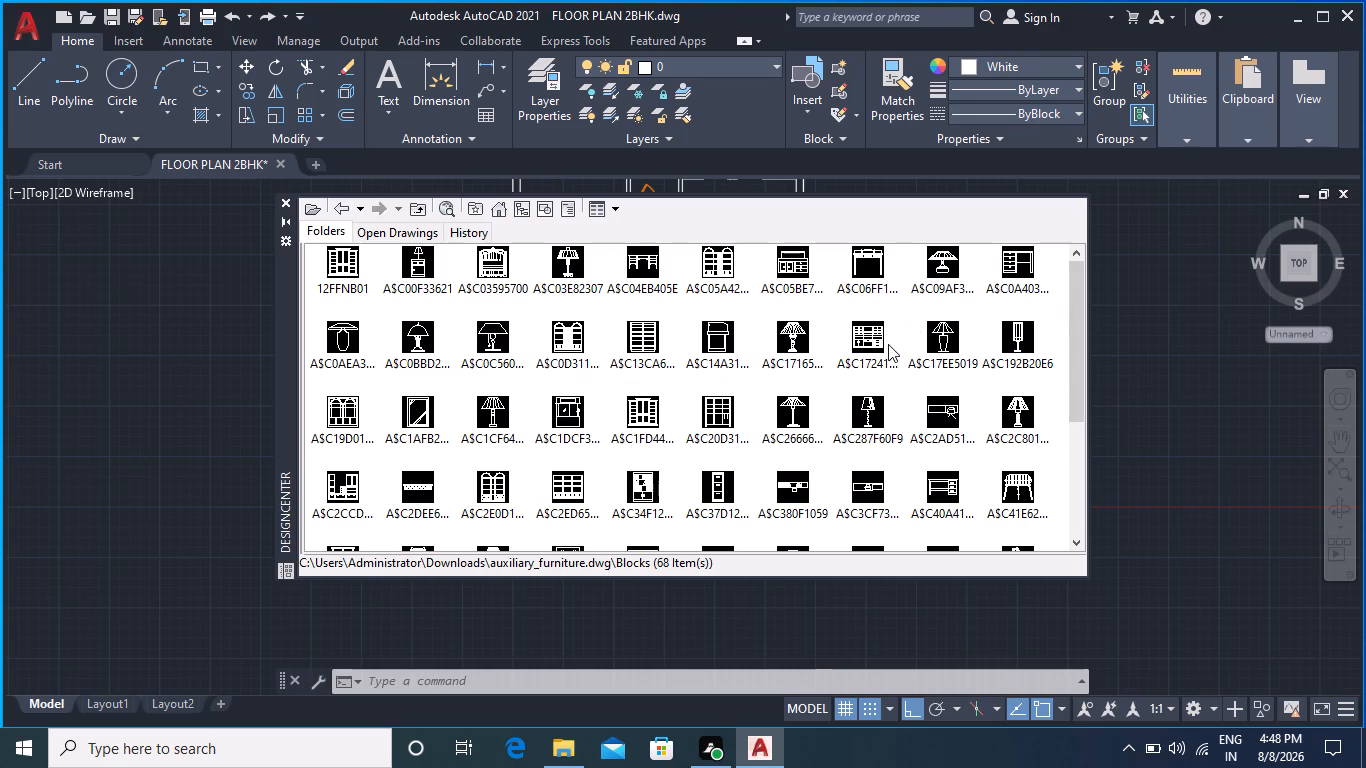
scroll(912, 363, down, 1)
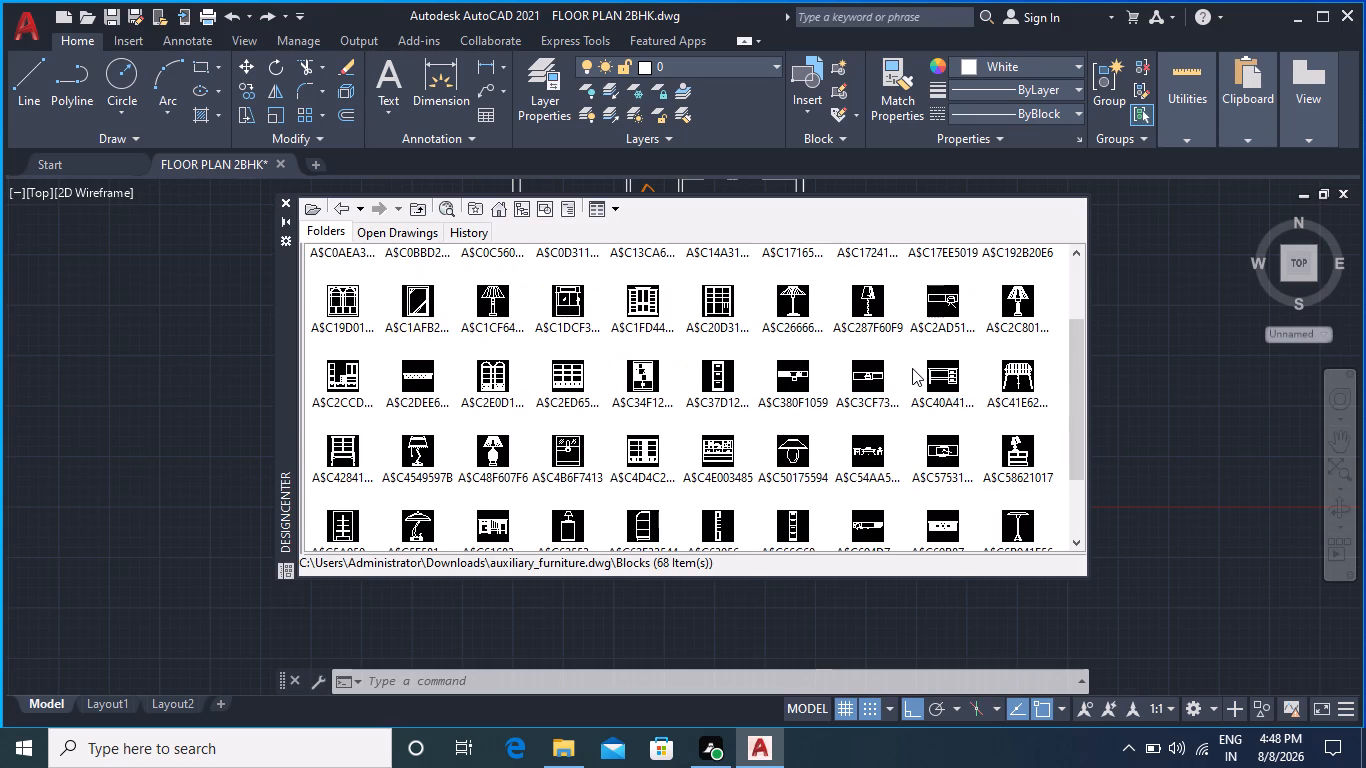
scroll(912, 368, down, 2)
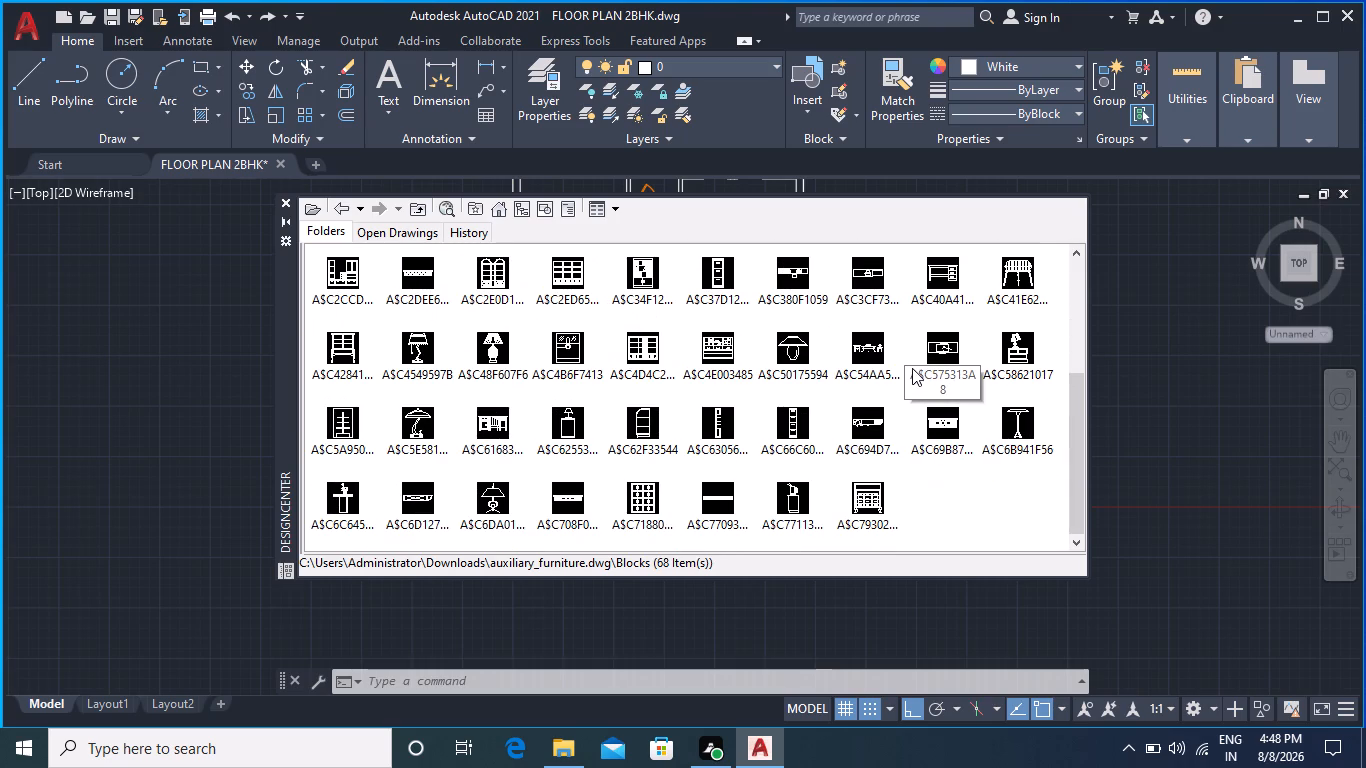
scroll(912, 368, up, 2)
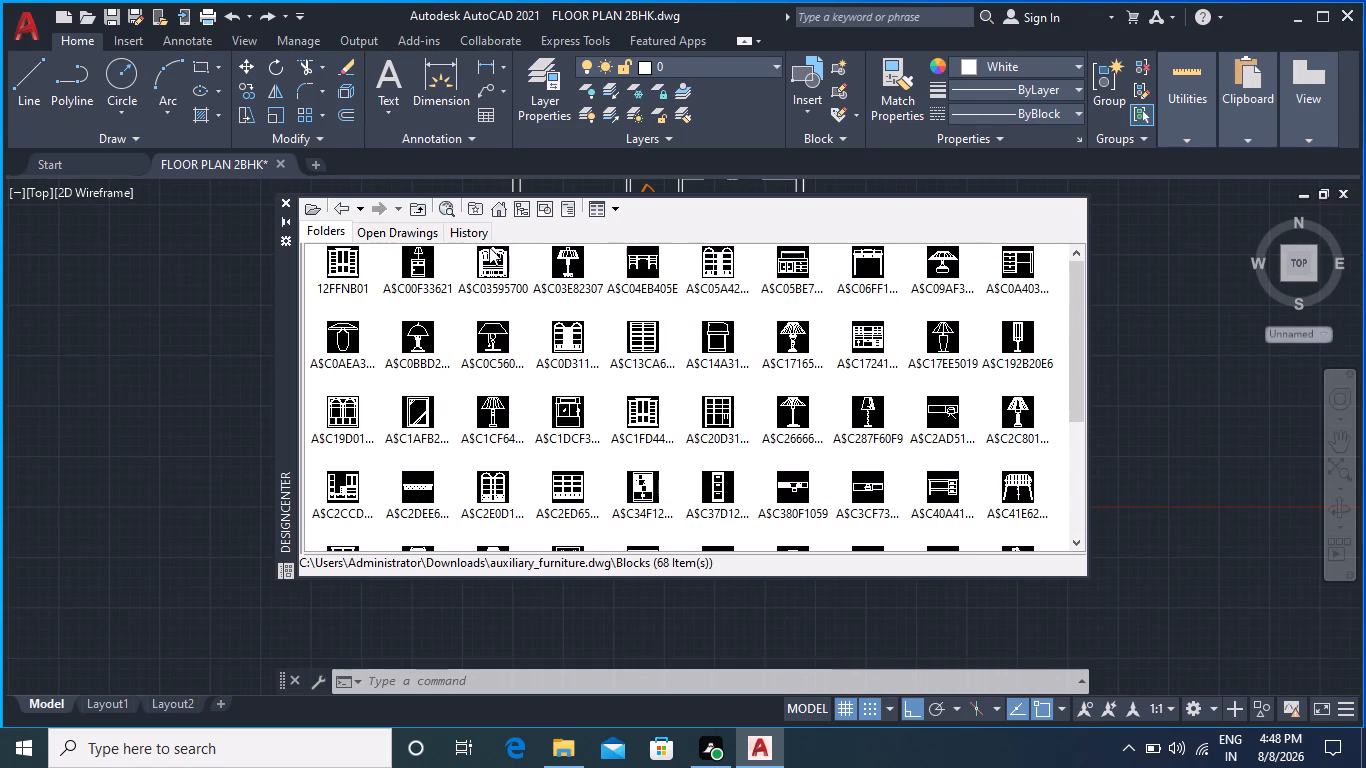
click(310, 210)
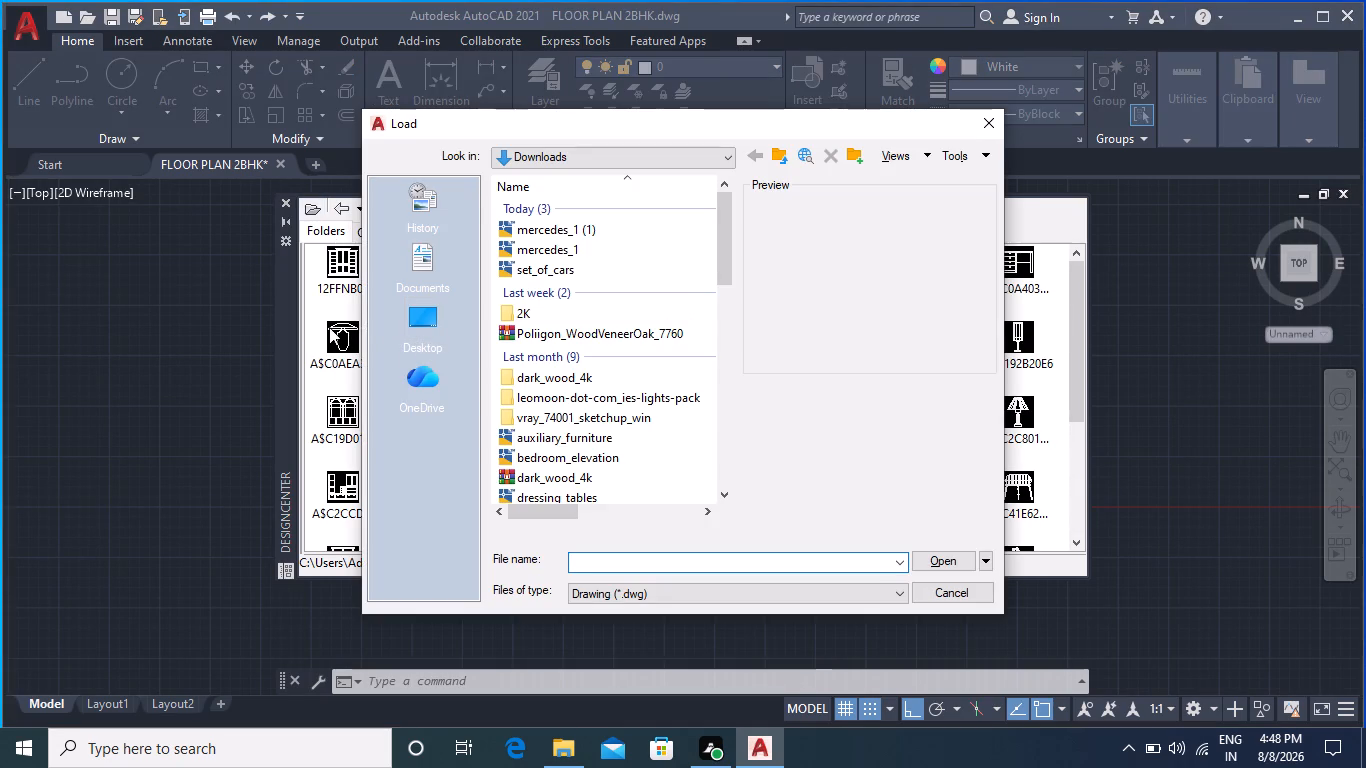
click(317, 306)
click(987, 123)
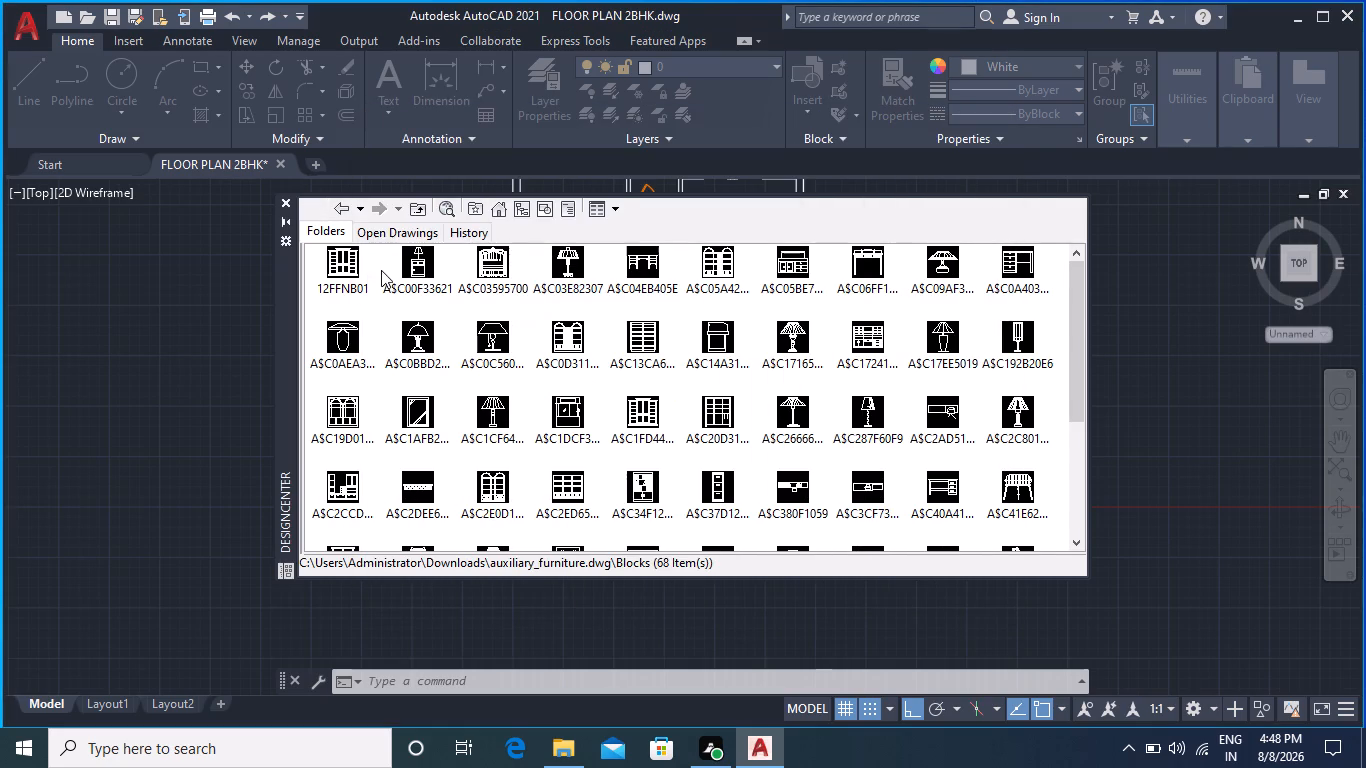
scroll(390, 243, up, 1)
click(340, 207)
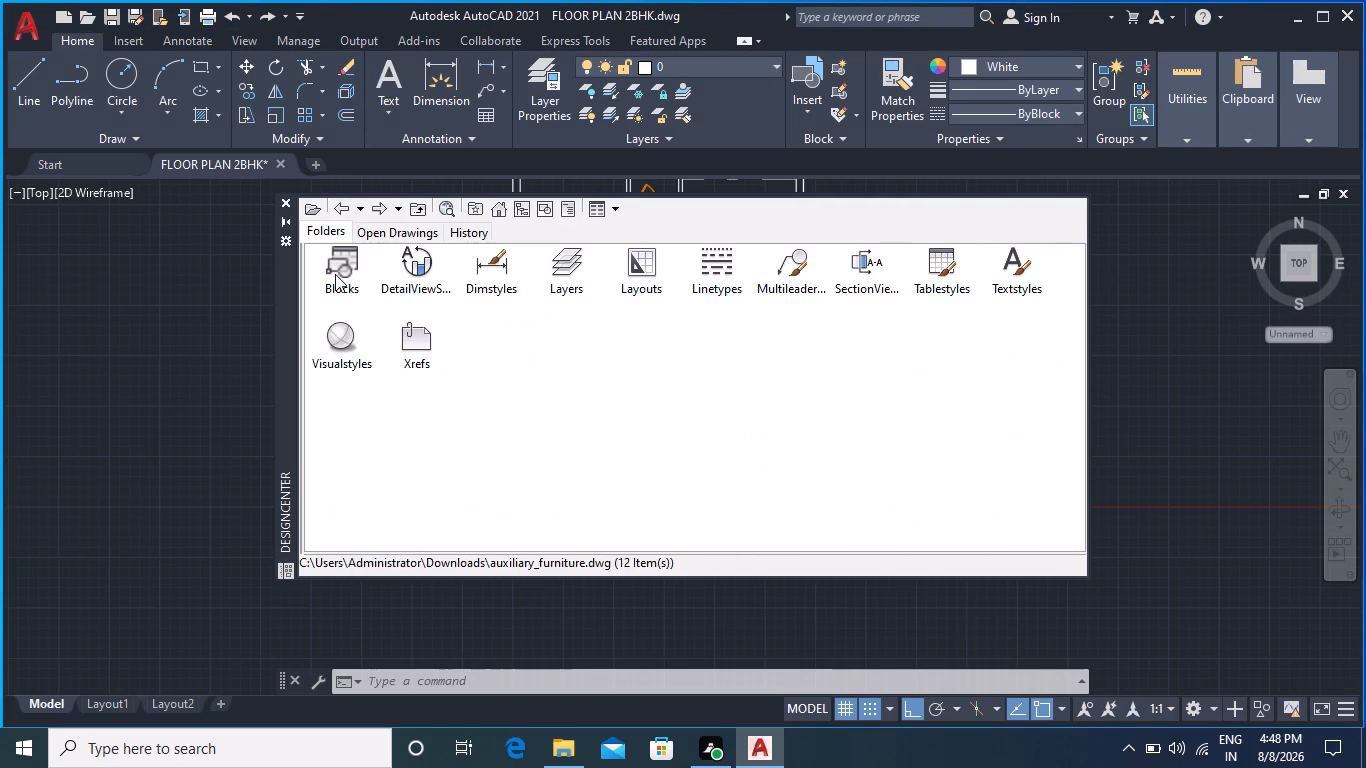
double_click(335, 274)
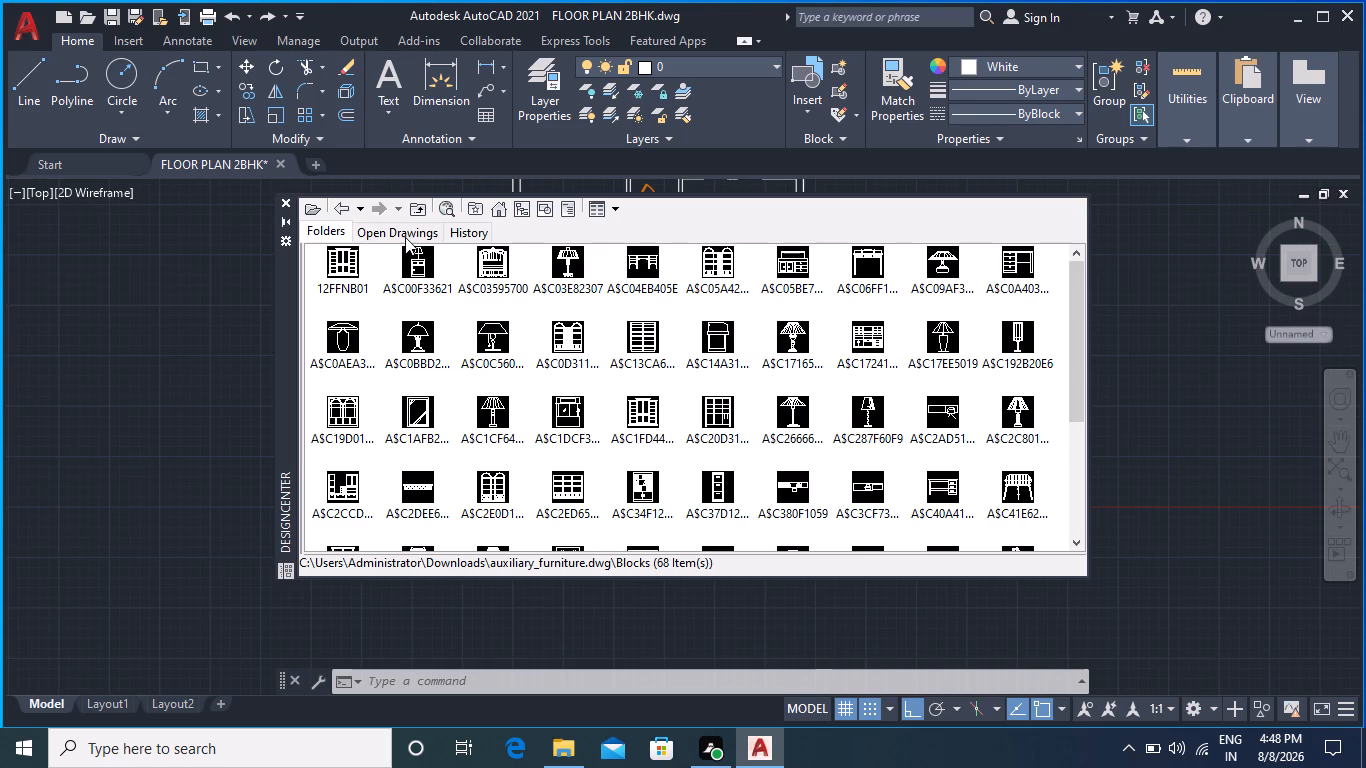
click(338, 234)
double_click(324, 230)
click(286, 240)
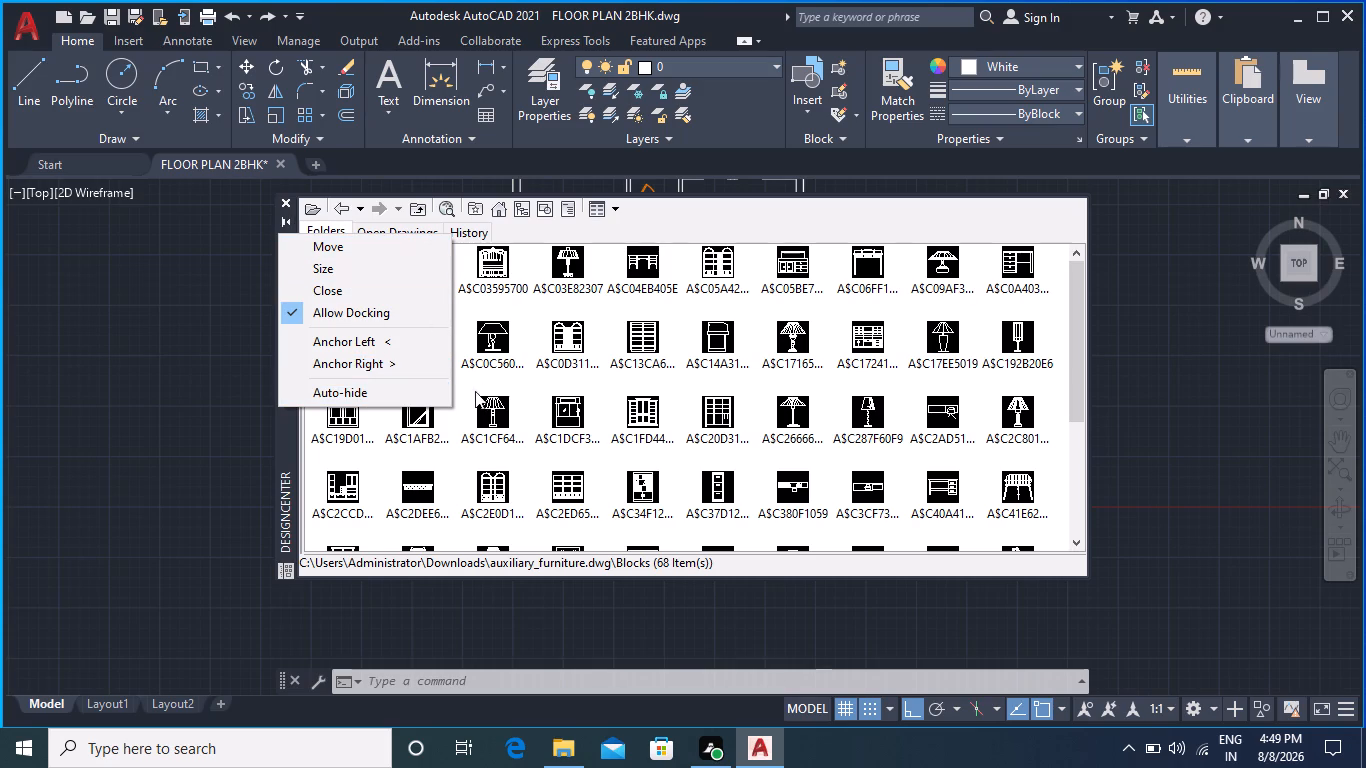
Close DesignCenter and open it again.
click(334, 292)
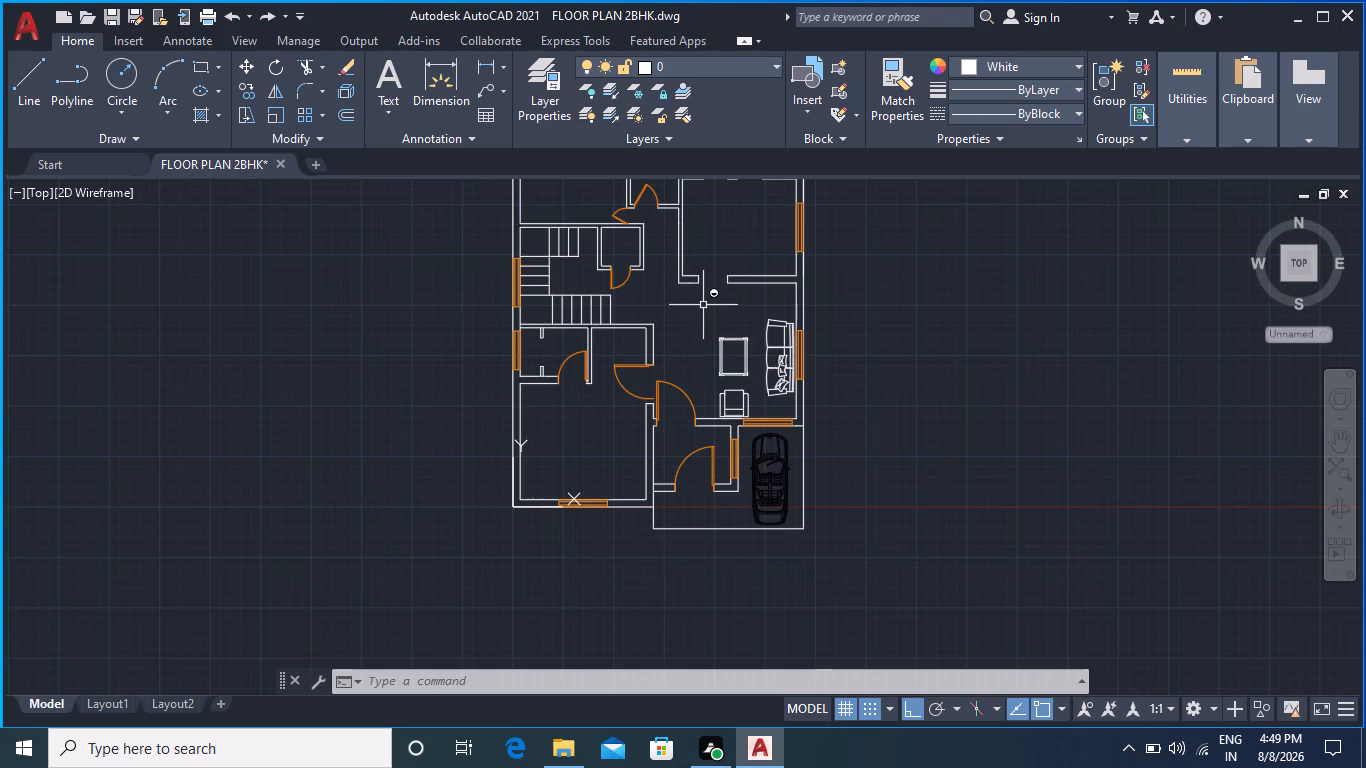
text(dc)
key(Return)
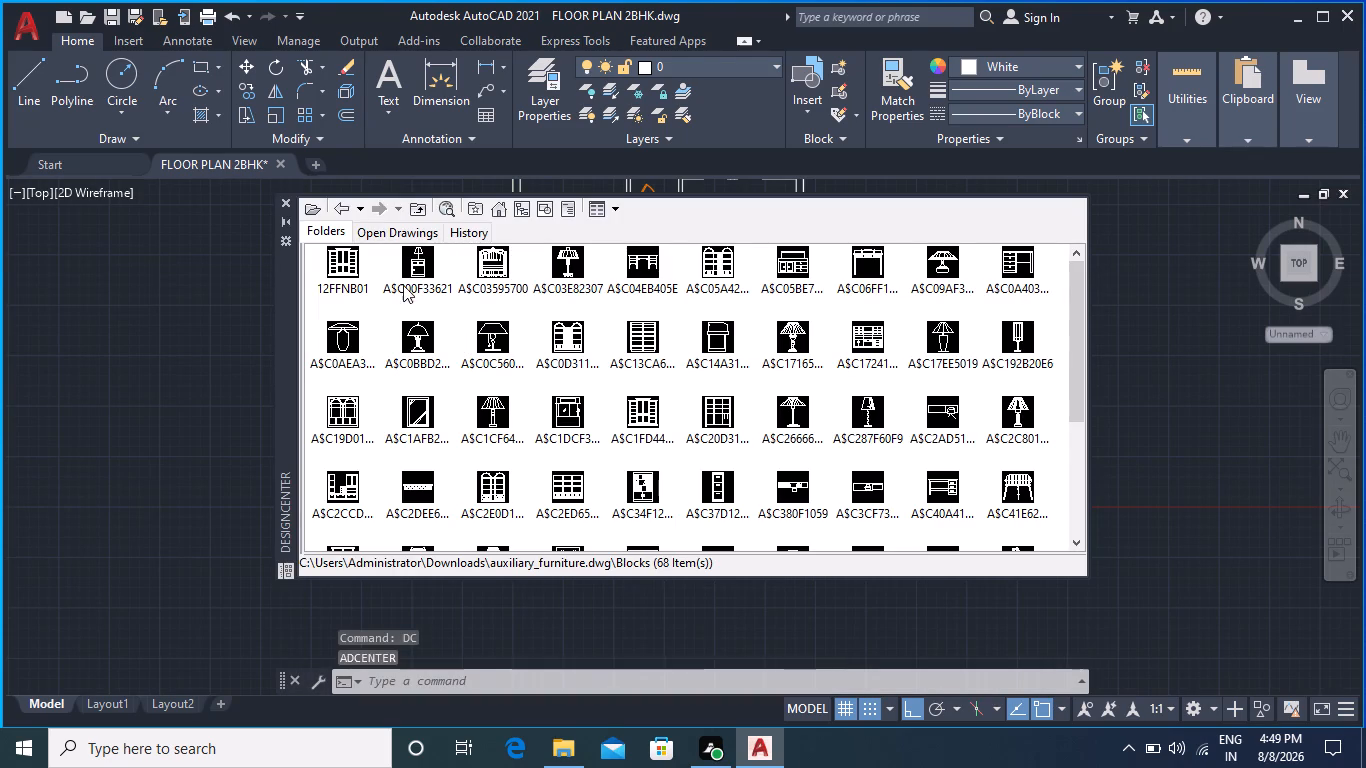
Compare the contents of the open FLOOR PLAN 2BHK drawing, the DesignCenter history and the auxiliary_furniture.dwg folder view.
scroll(406, 289, up, 2)
click(375, 231)
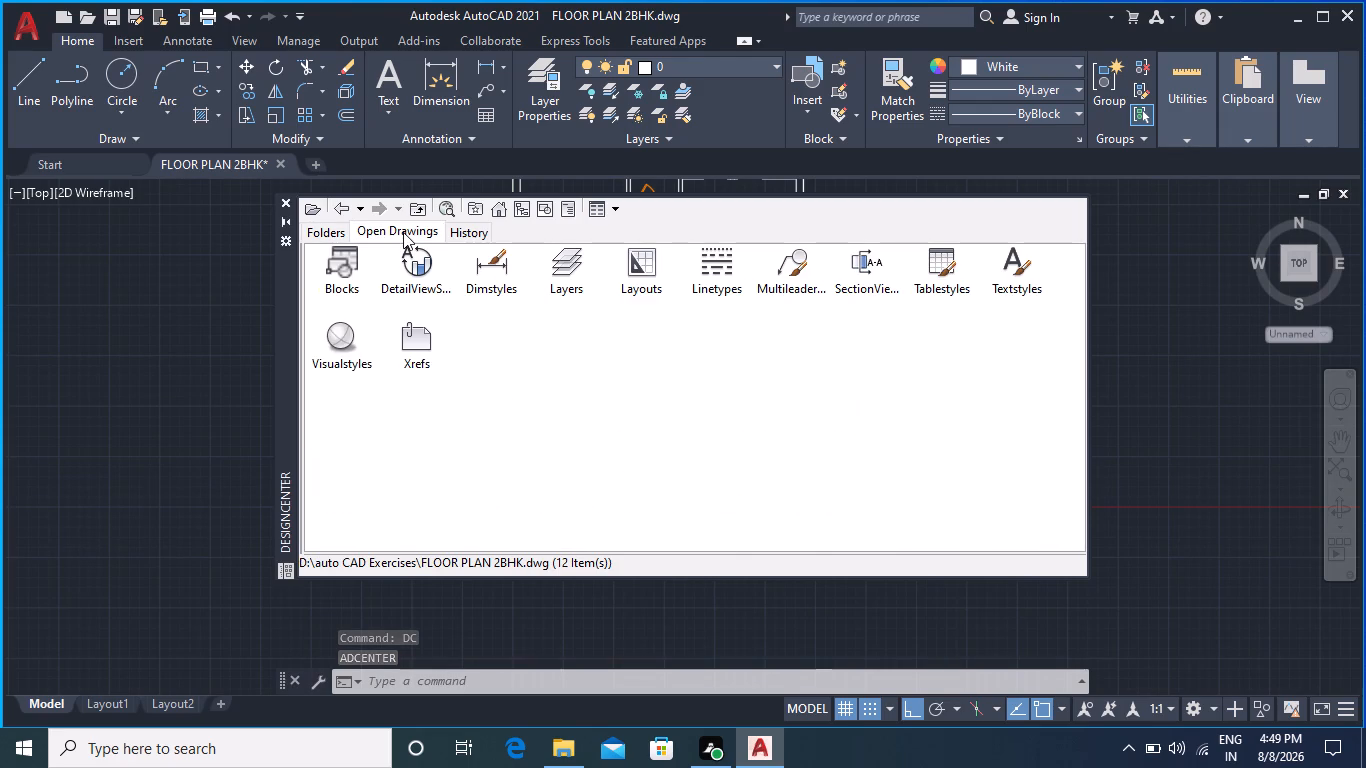
double_click(403, 232)
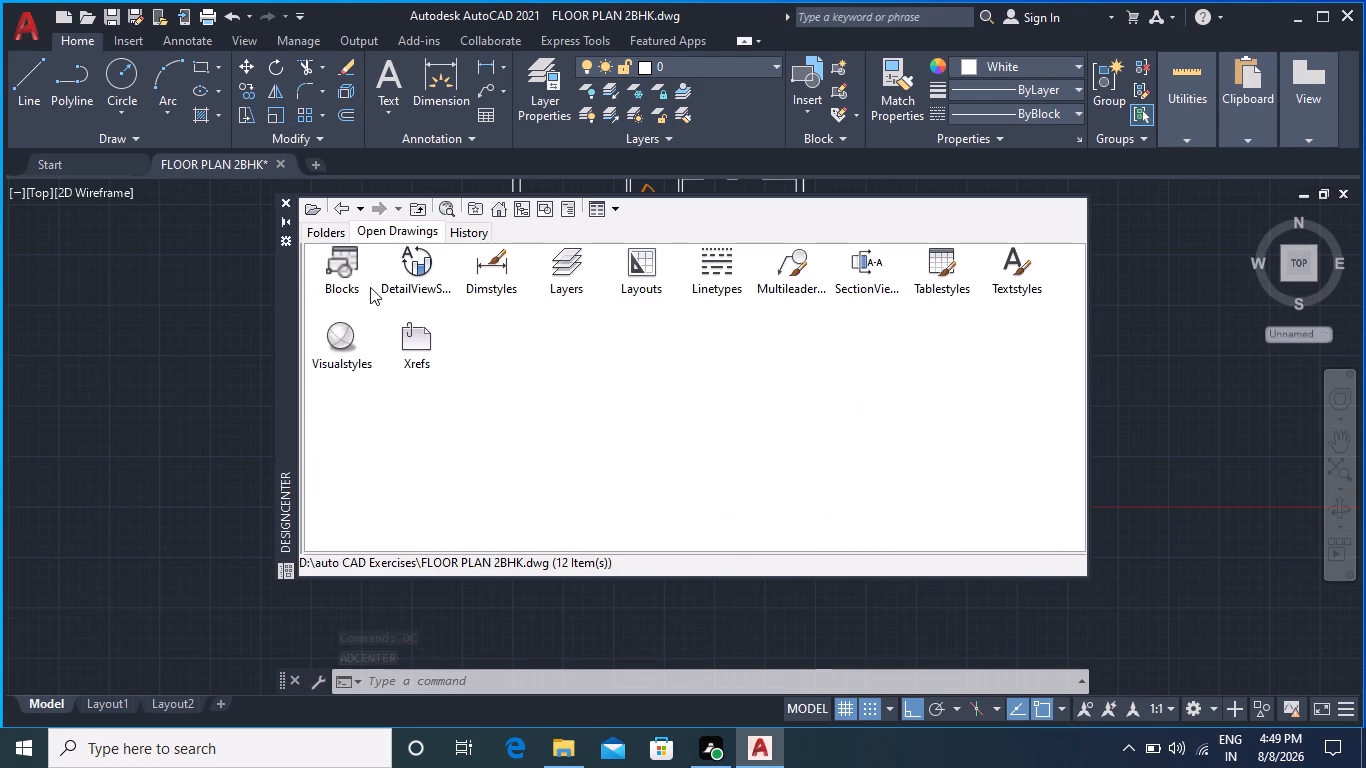
click(473, 231)
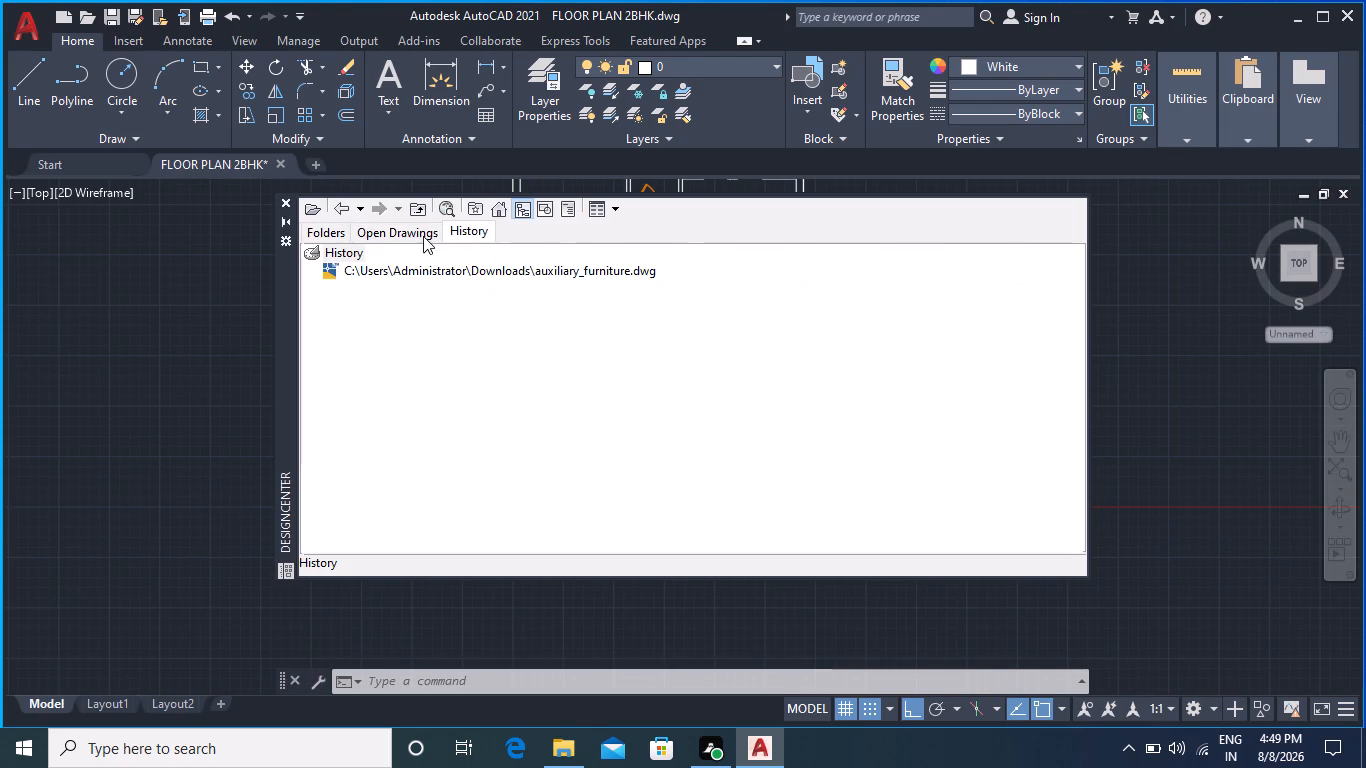
click(402, 230)
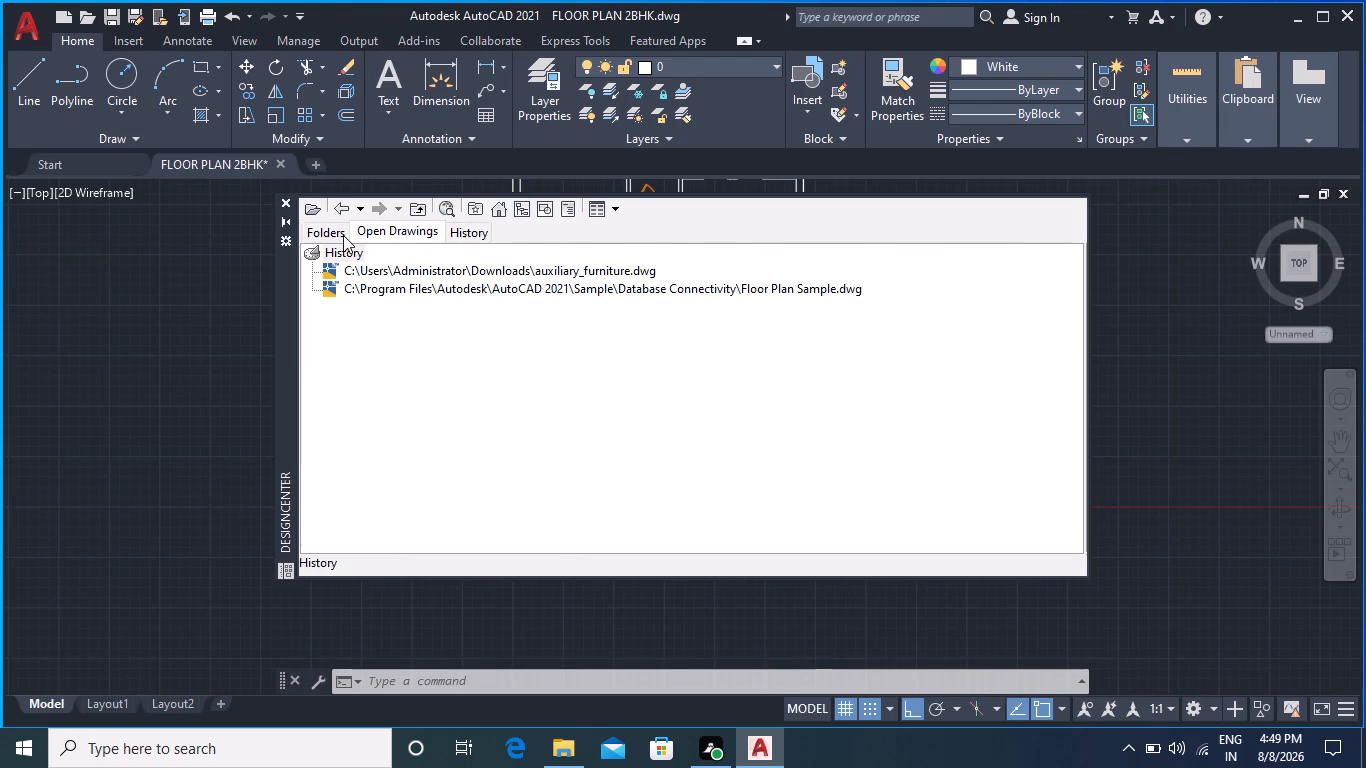
click(343, 235)
double_click(343, 235)
click(366, 231)
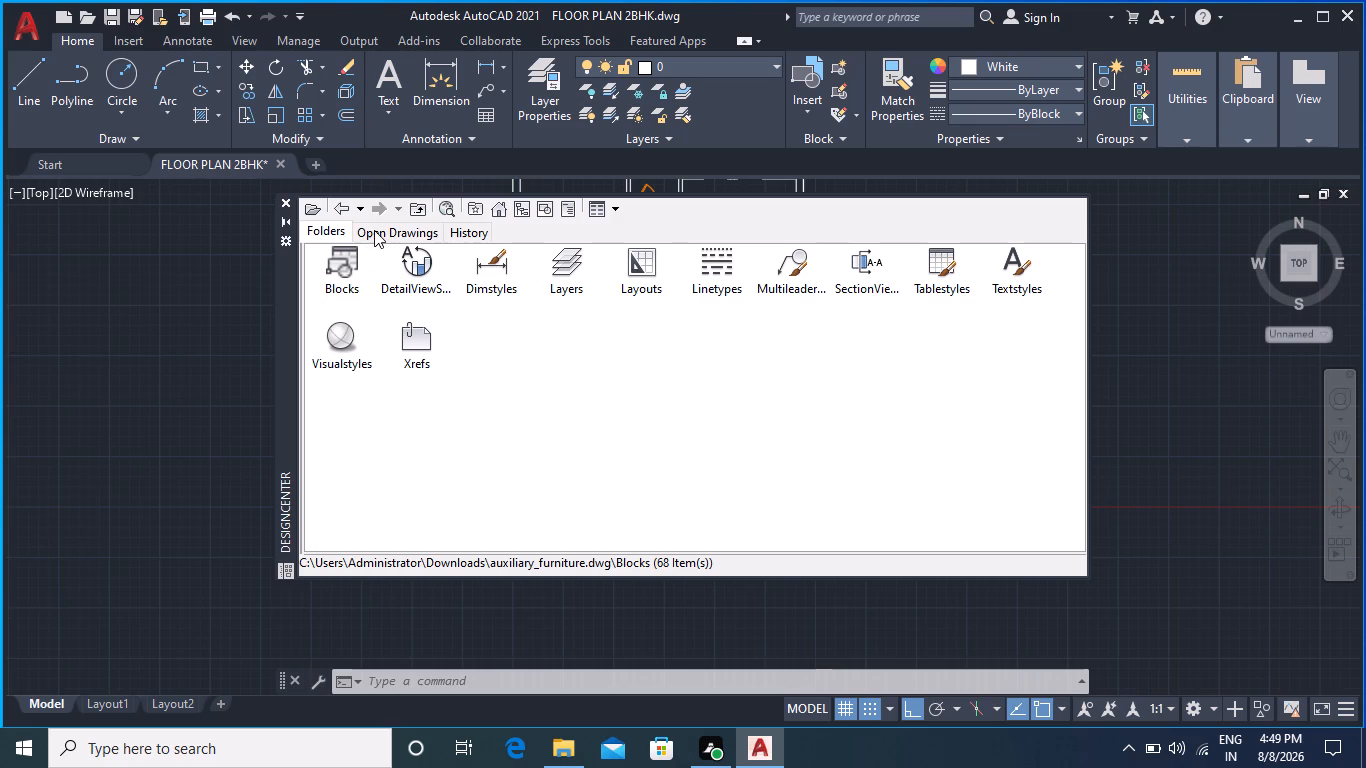
click(374, 230)
click(337, 234)
click(375, 234)
click(345, 230)
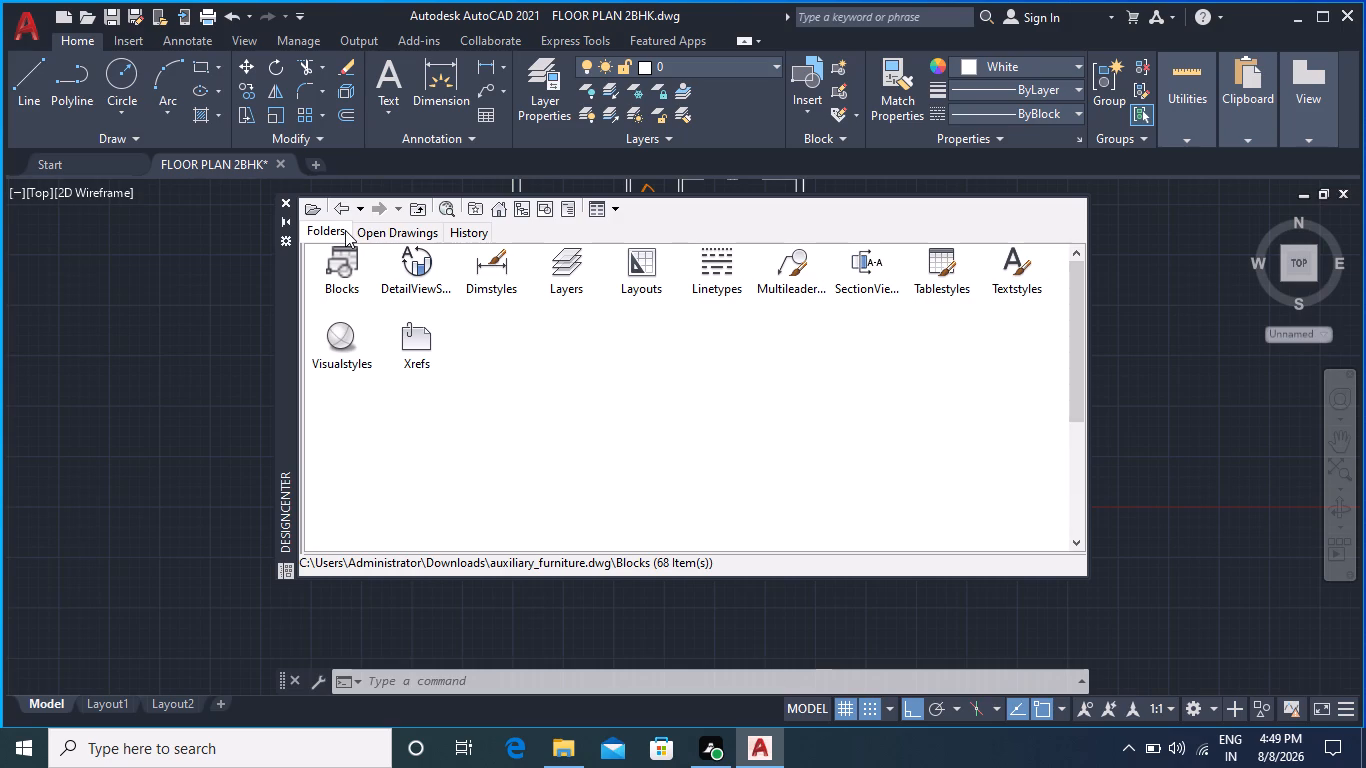
click(384, 227)
click(617, 210)
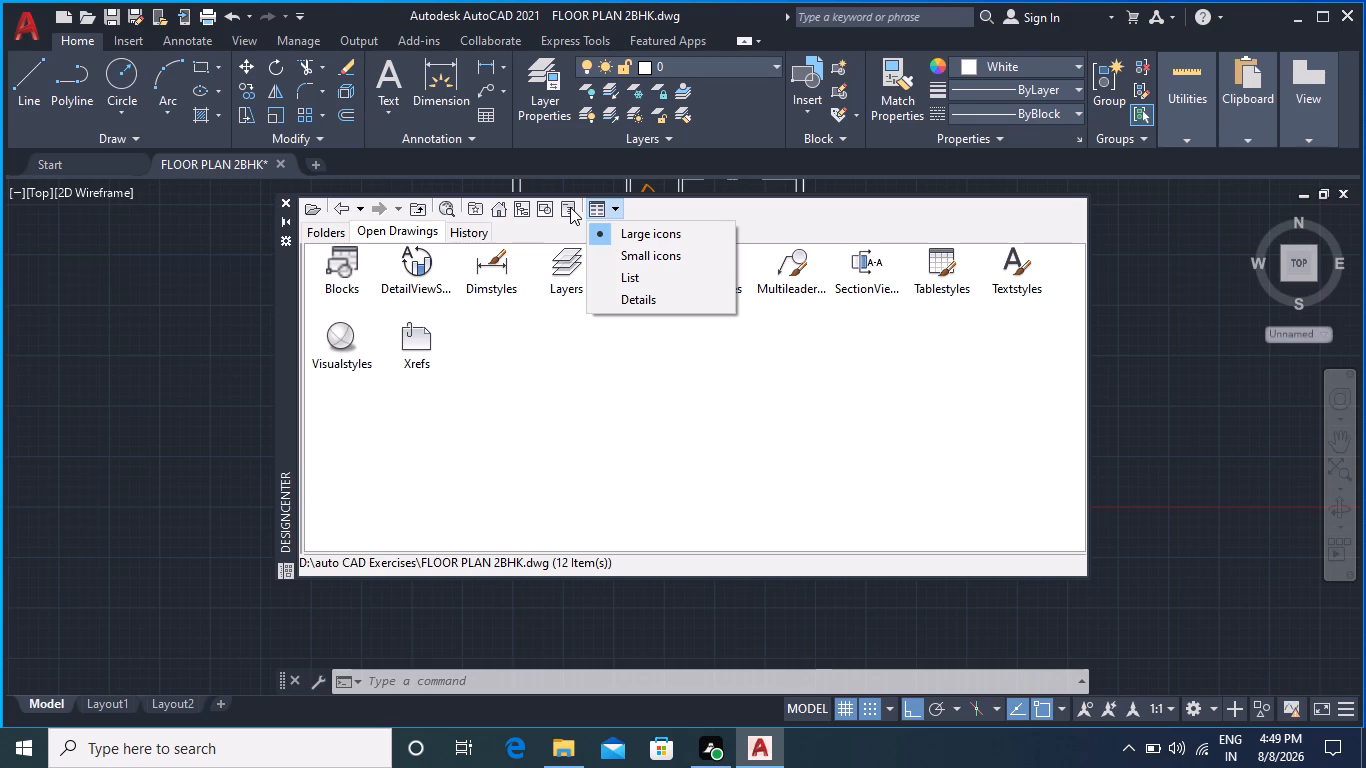
click(567, 393)
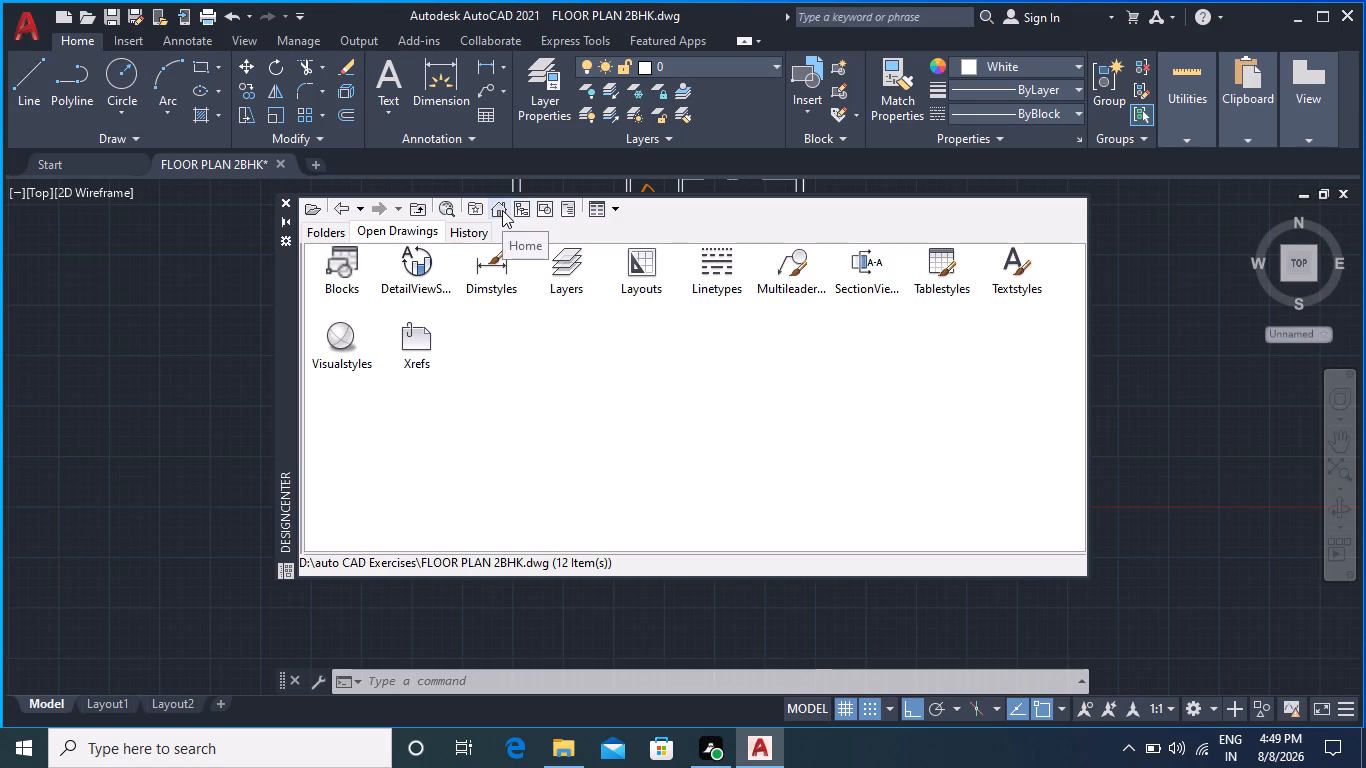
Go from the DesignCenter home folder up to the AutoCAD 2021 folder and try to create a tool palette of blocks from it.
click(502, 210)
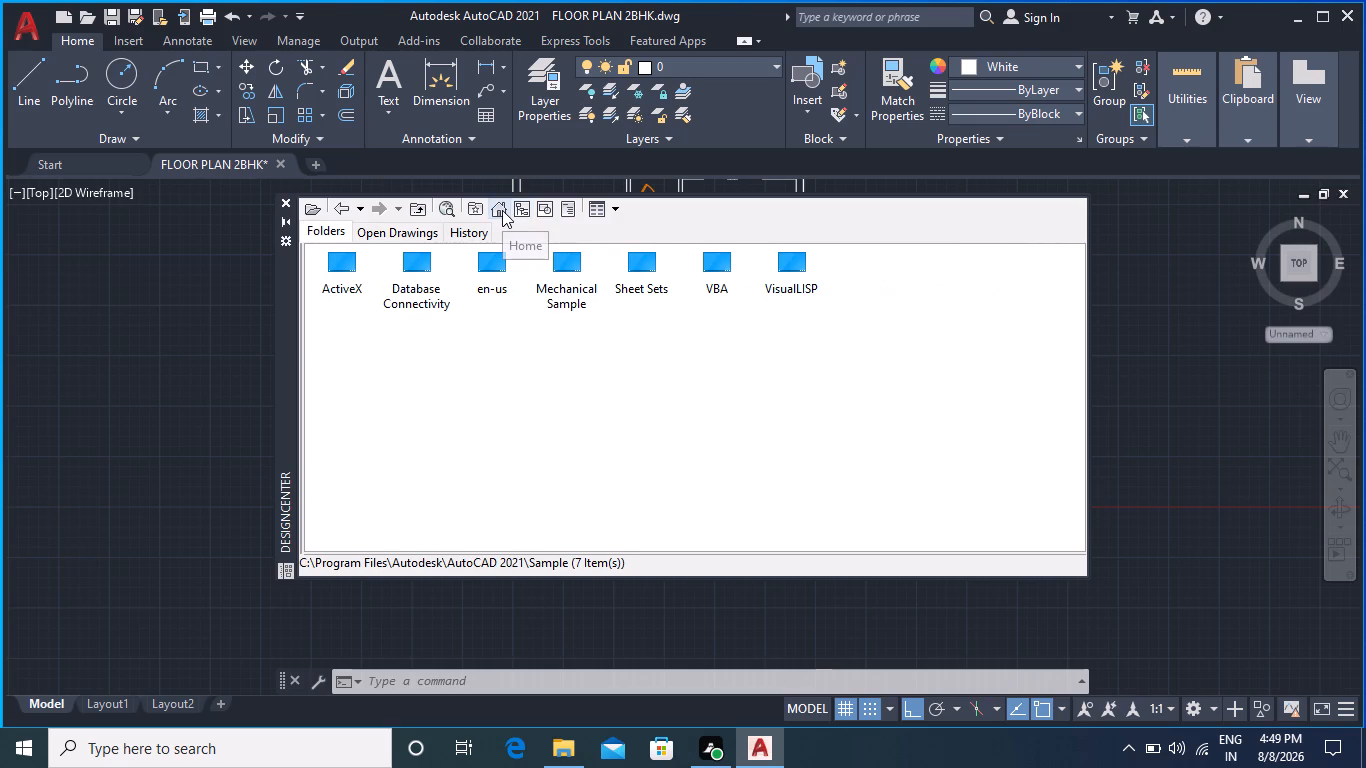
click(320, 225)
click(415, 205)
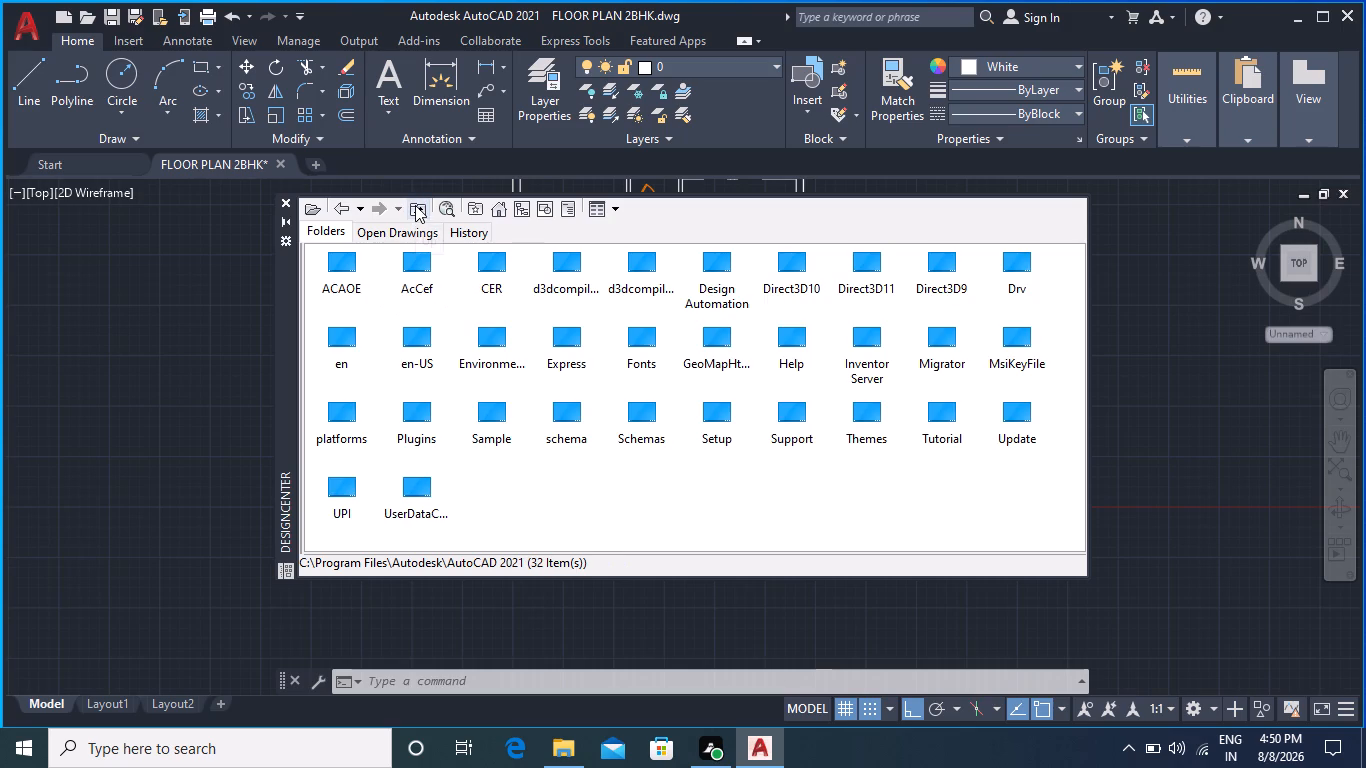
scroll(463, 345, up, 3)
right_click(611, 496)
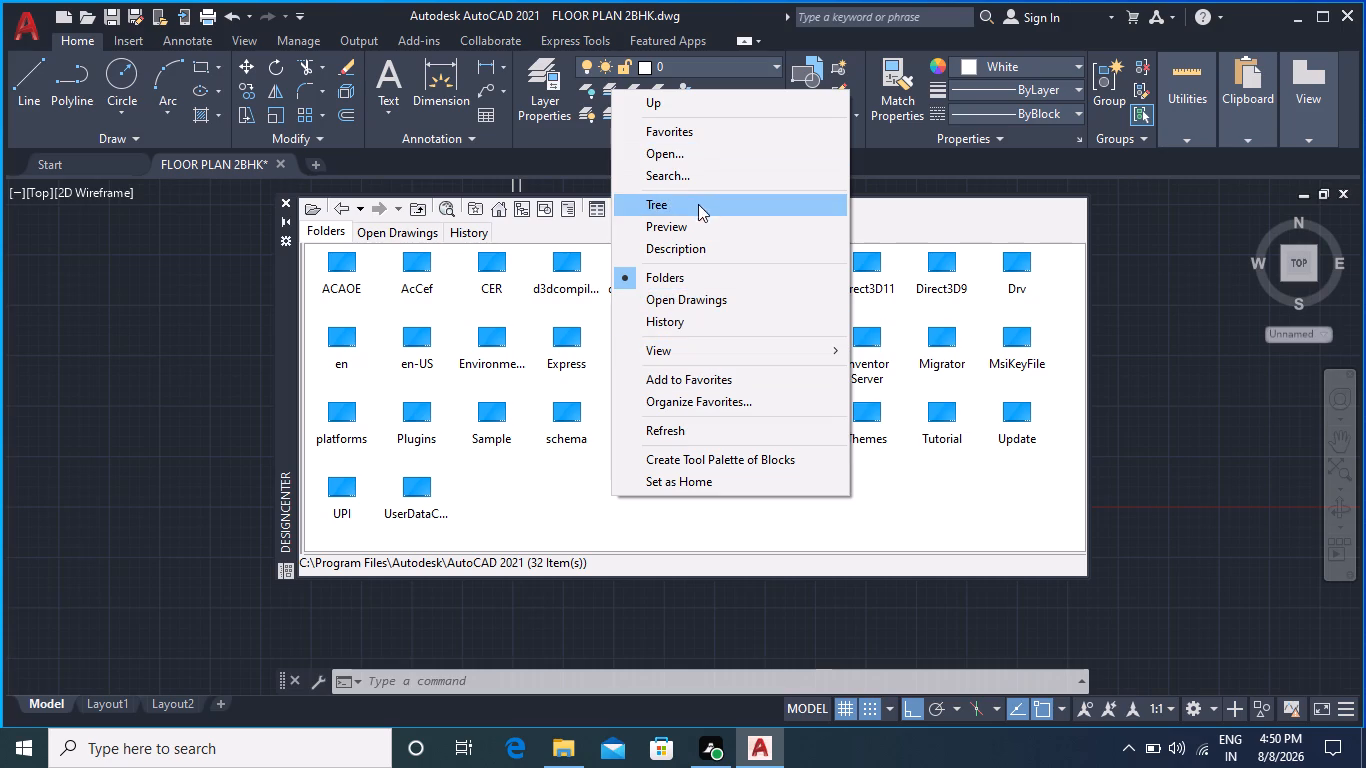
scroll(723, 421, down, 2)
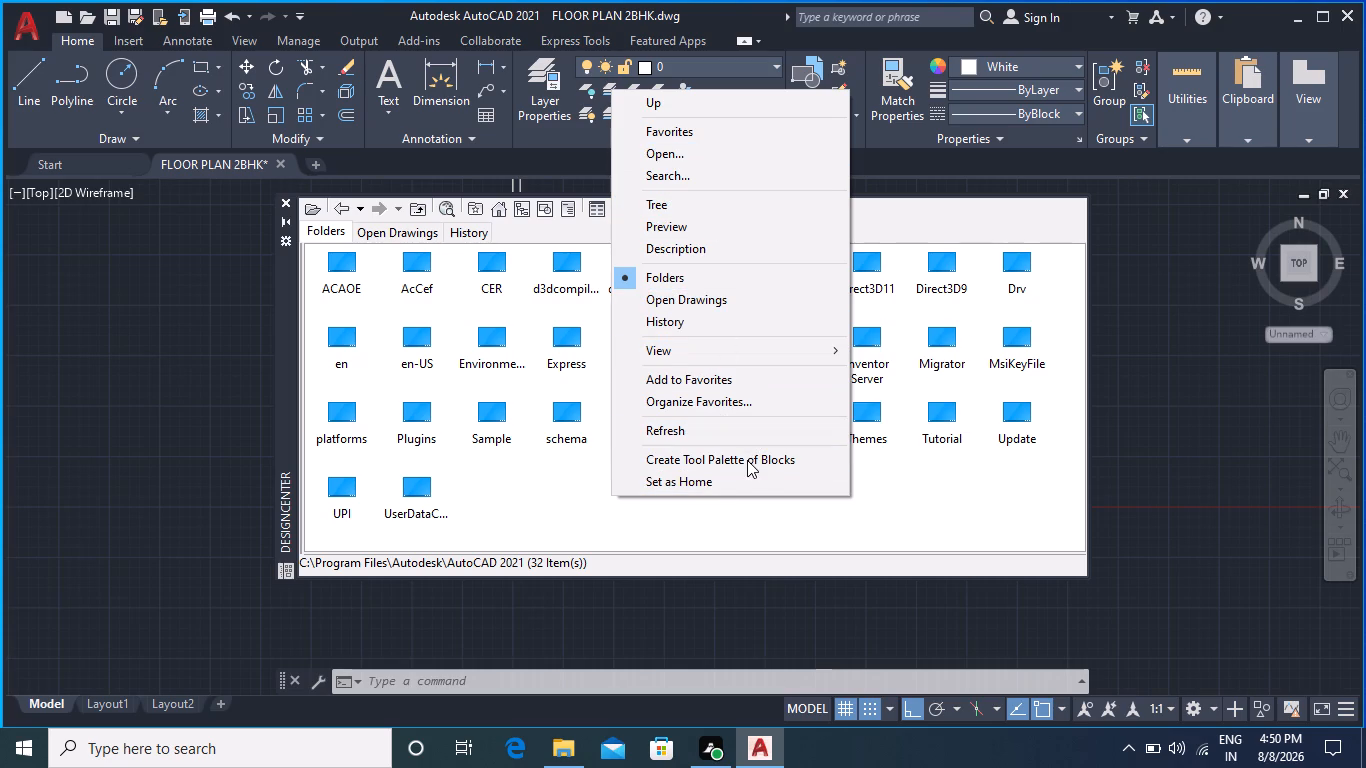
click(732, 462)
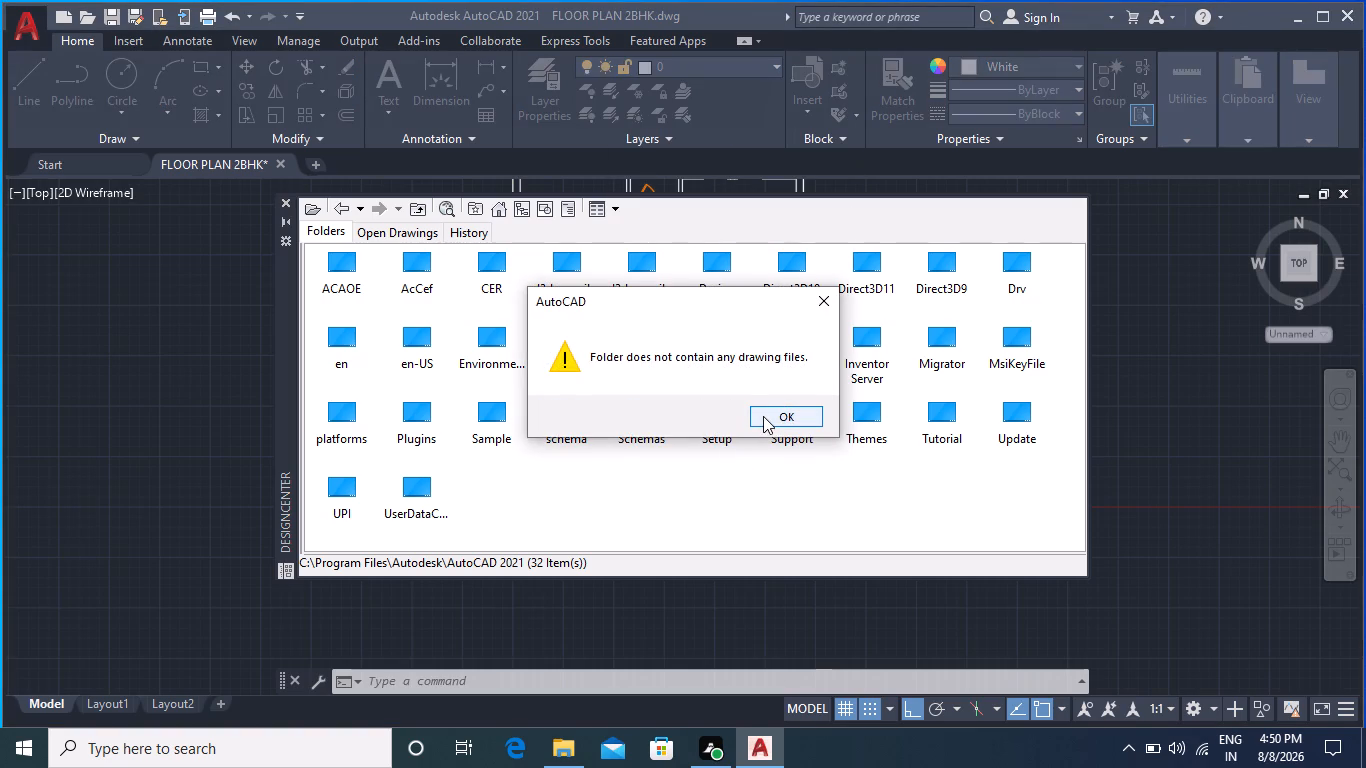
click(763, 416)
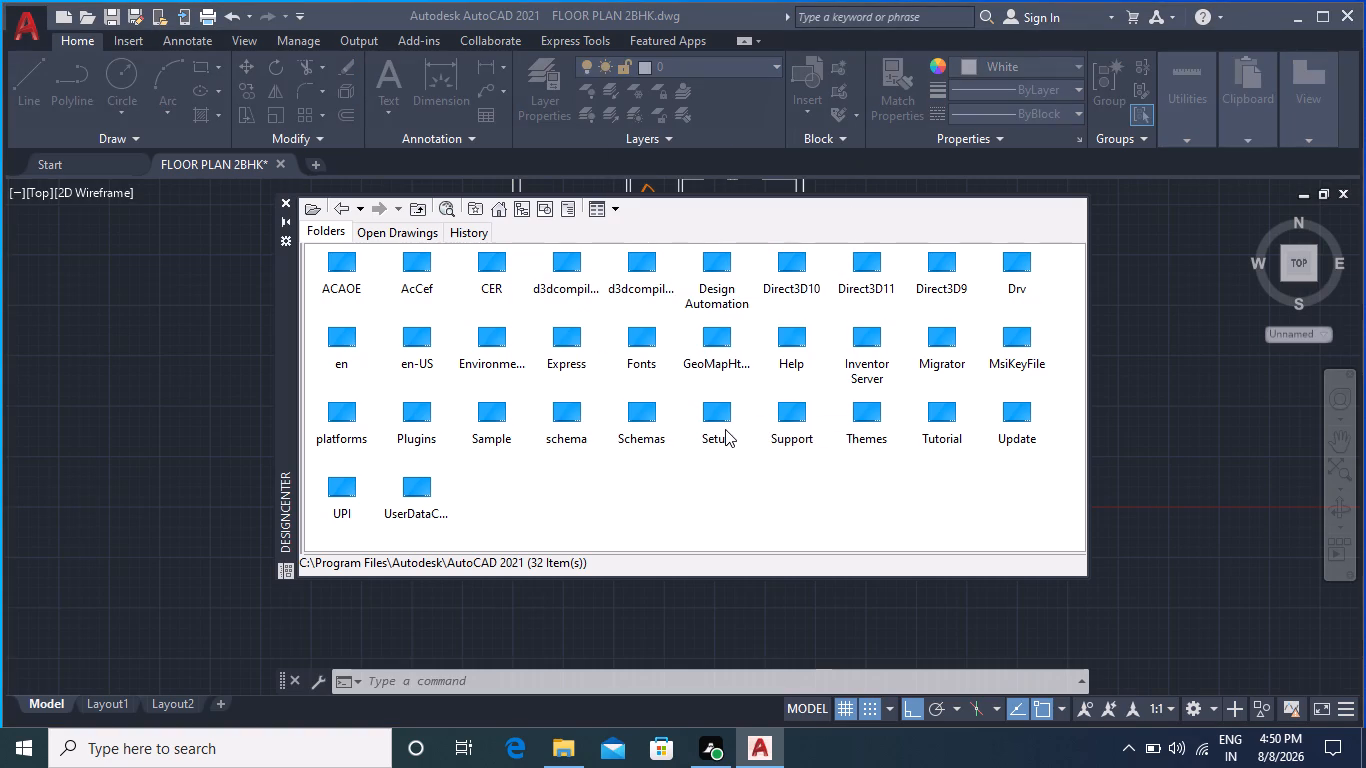
Look through the Database Connectivity, ActiveX and Mechanical Sample subfolders of the AutoCAD Sample folder for usable drawings.
scroll(509, 460, up, 2)
click(347, 209)
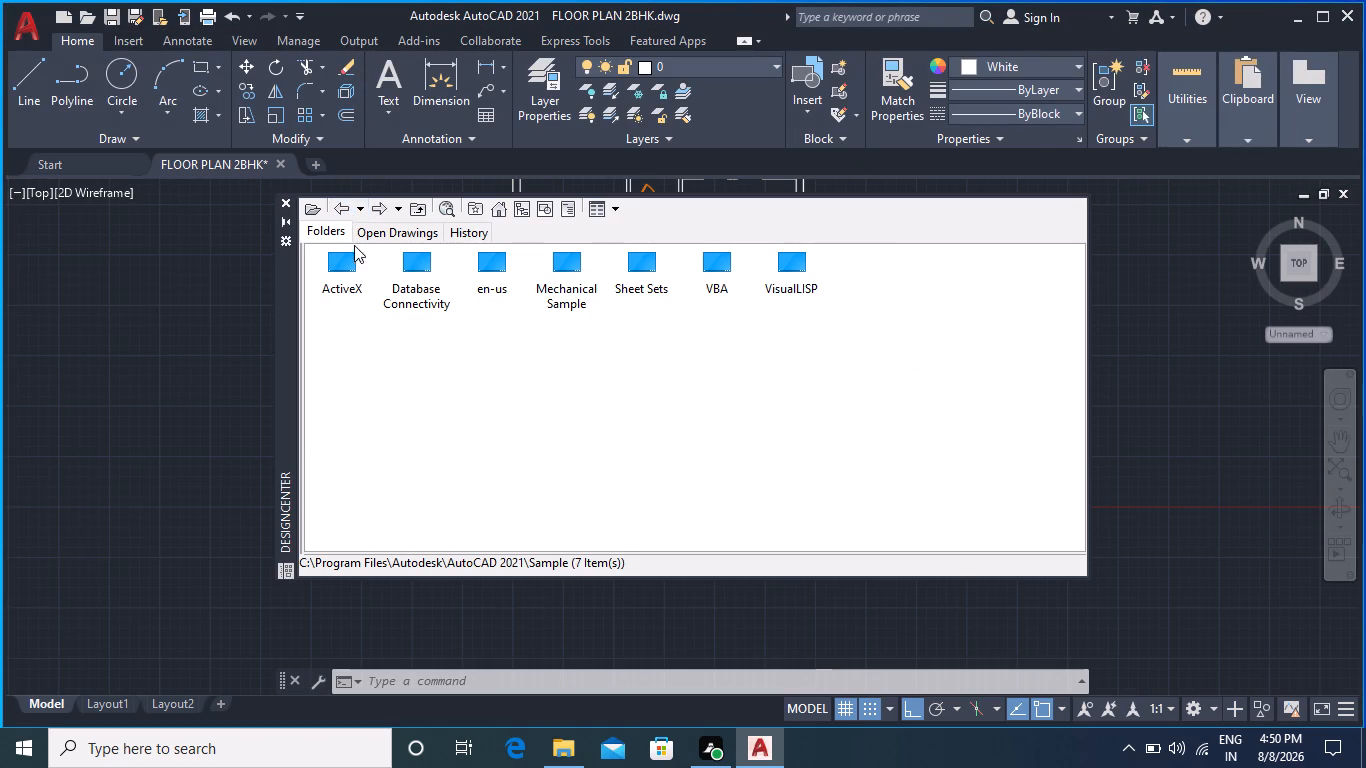
click(318, 210)
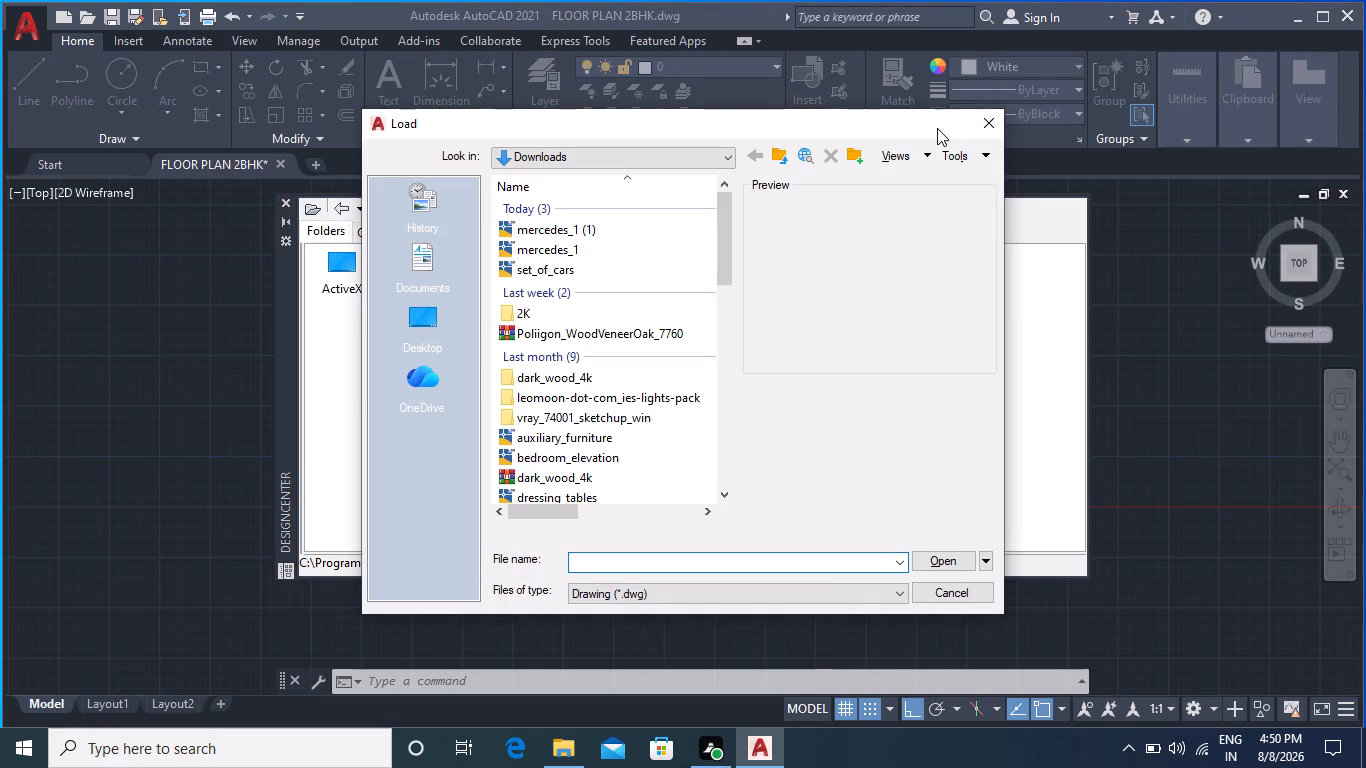
click(985, 117)
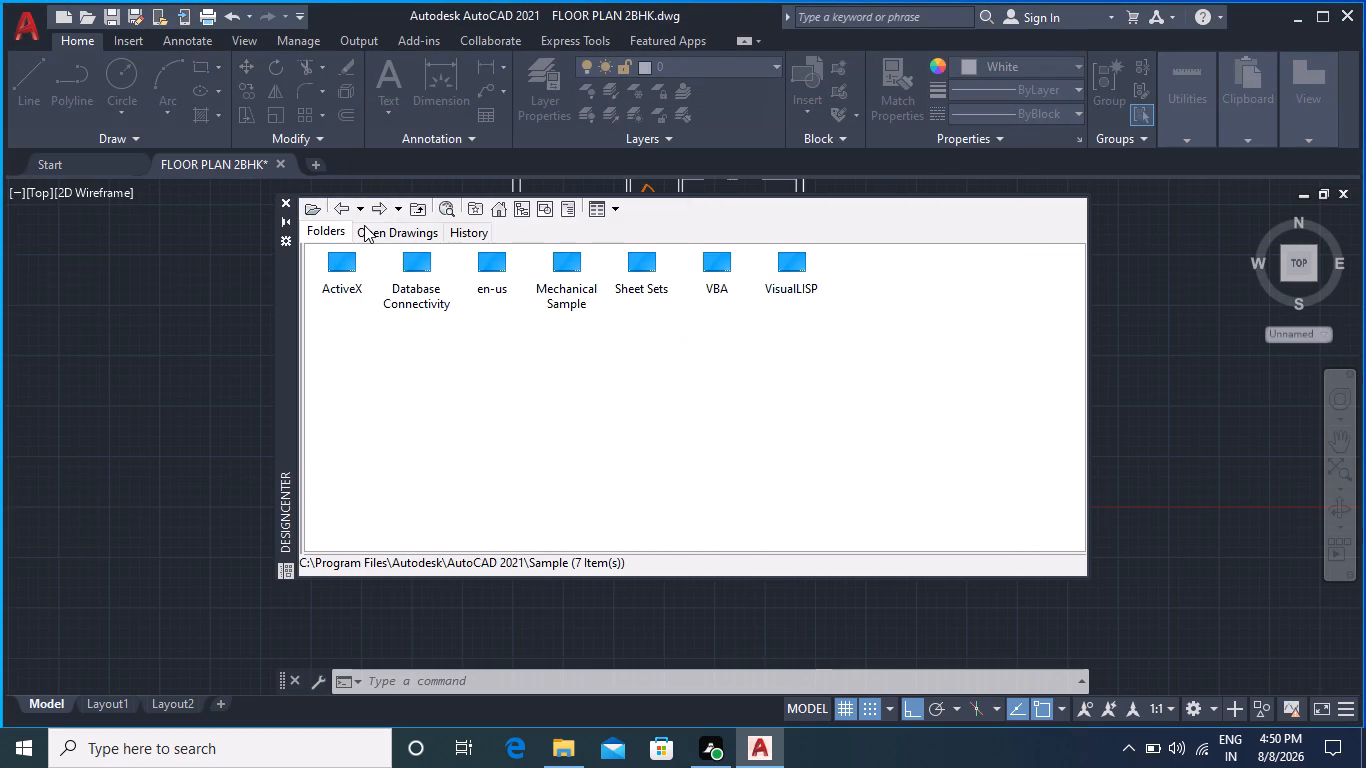
double_click(415, 269)
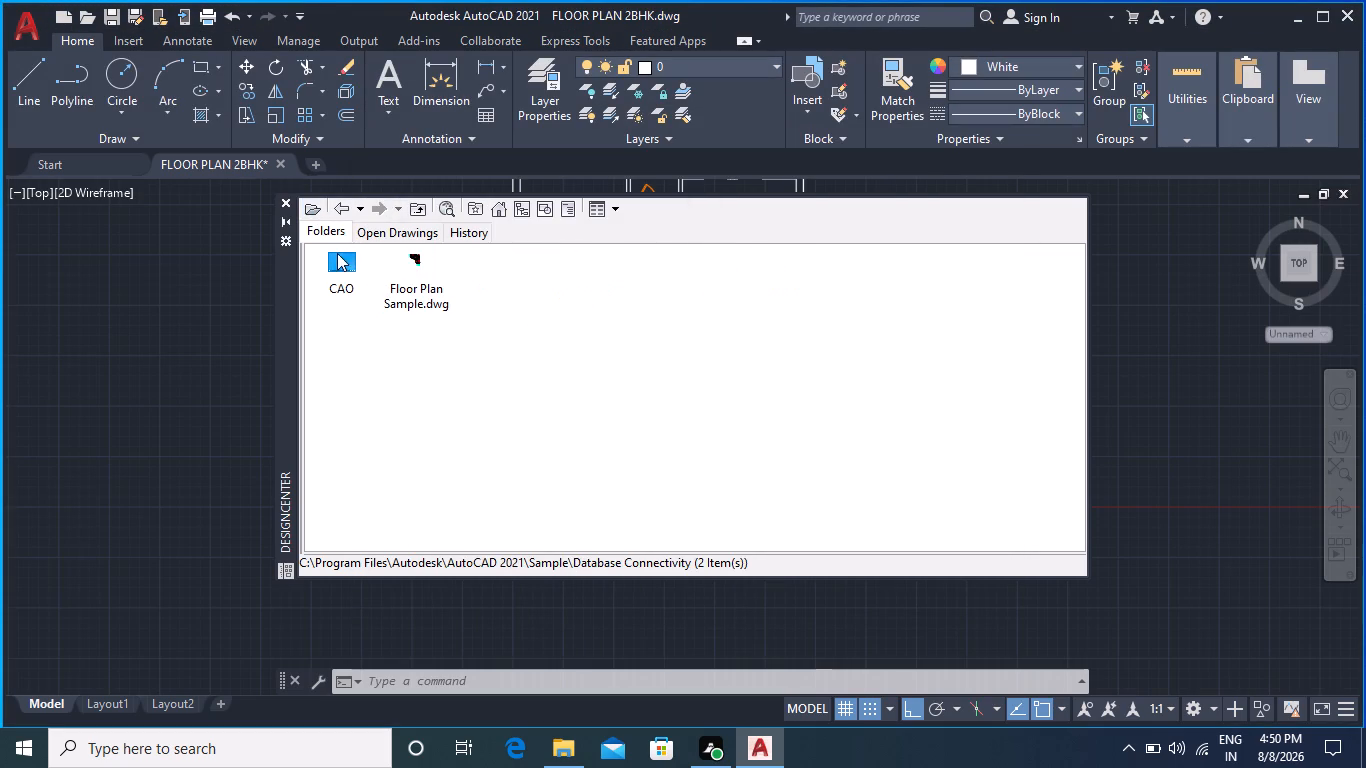
click(340, 208)
double_click(340, 282)
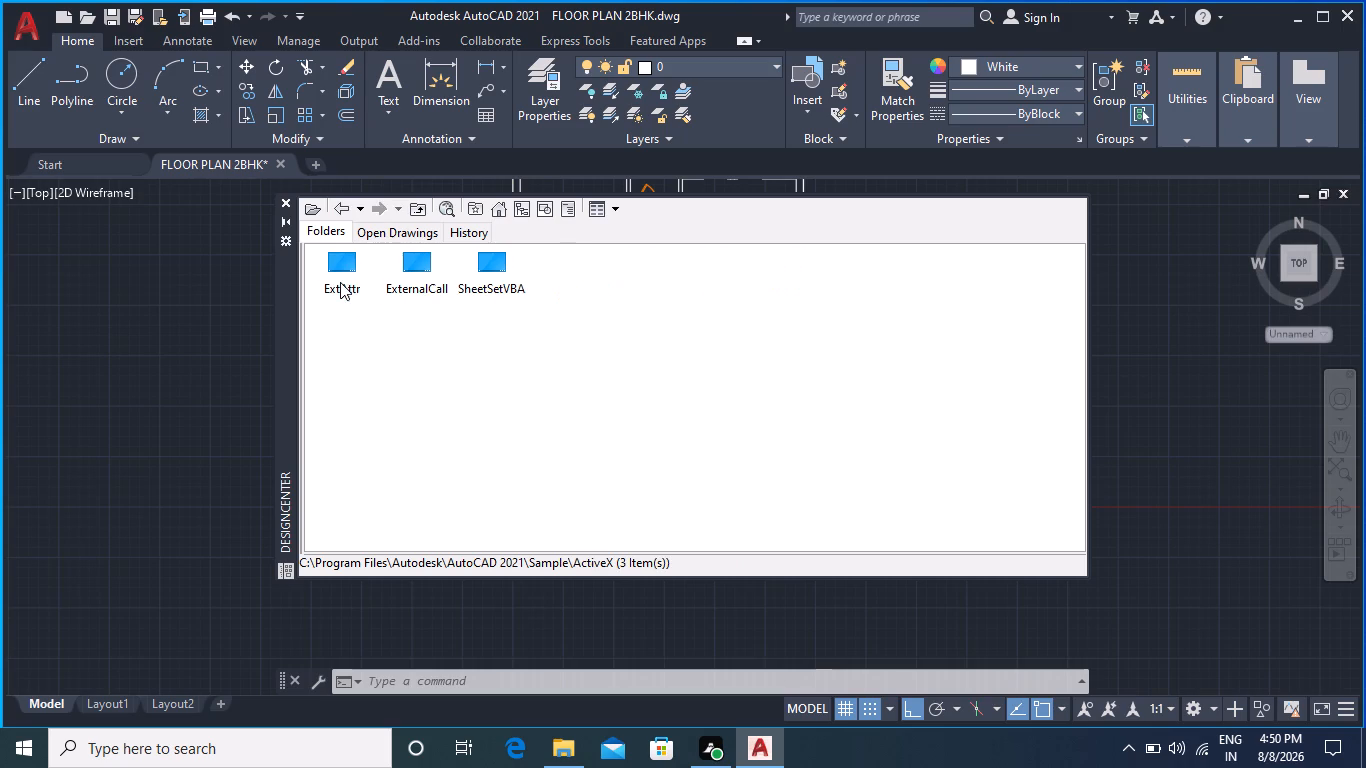
click(345, 212)
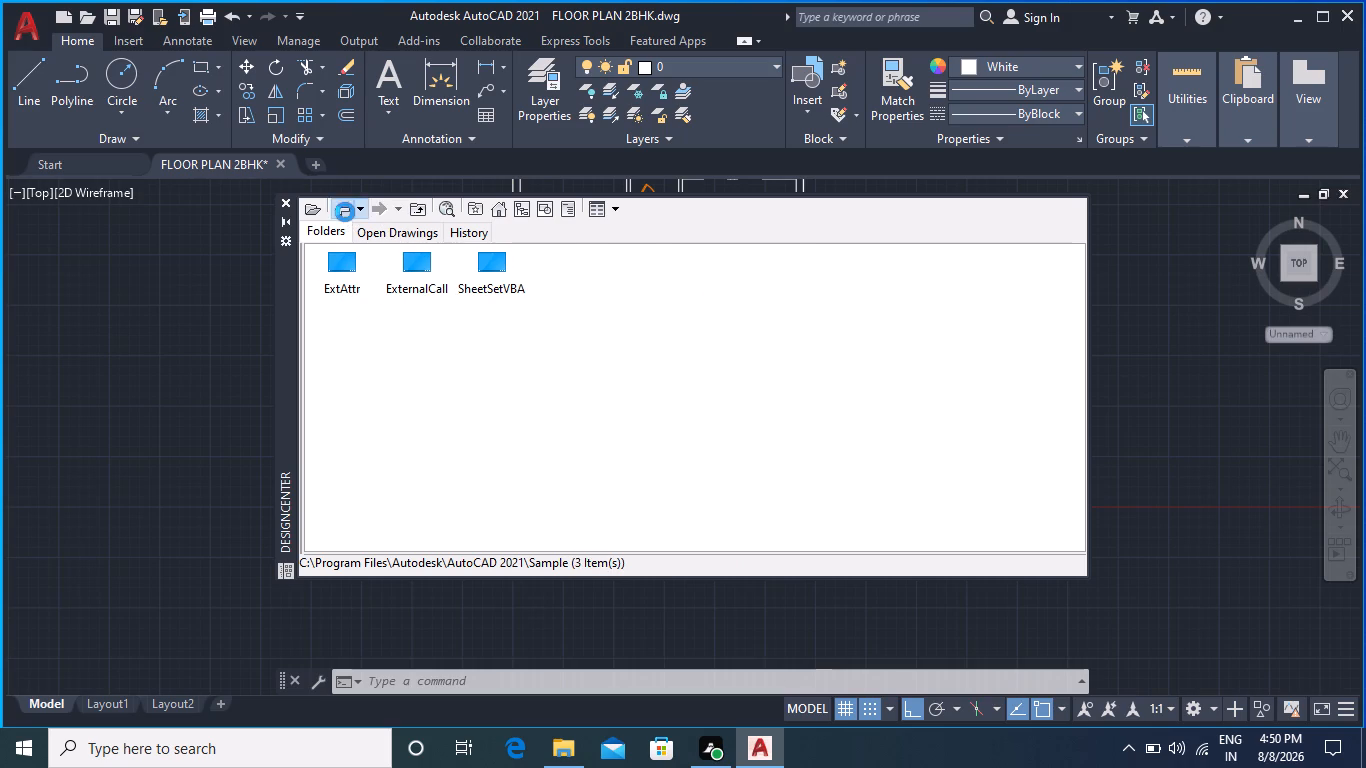
double_click(555, 282)
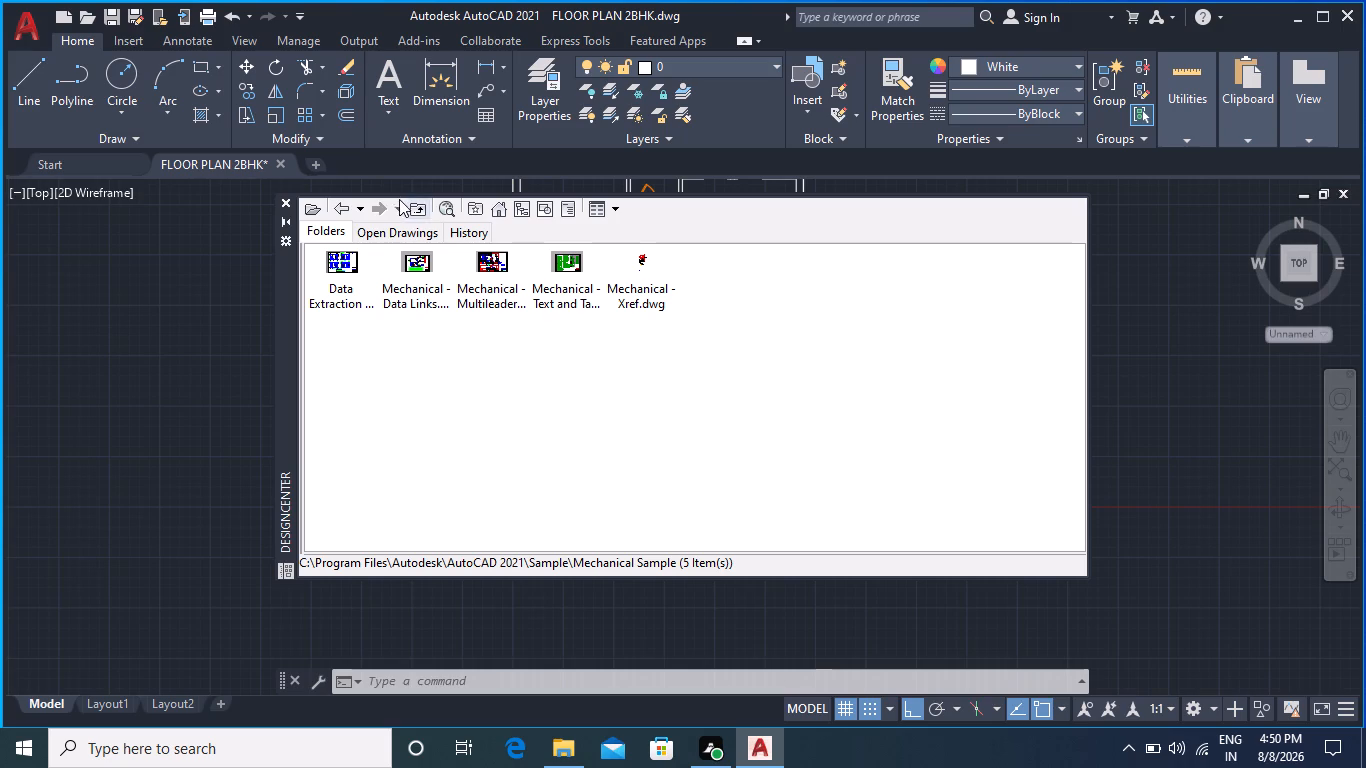
click(347, 208)
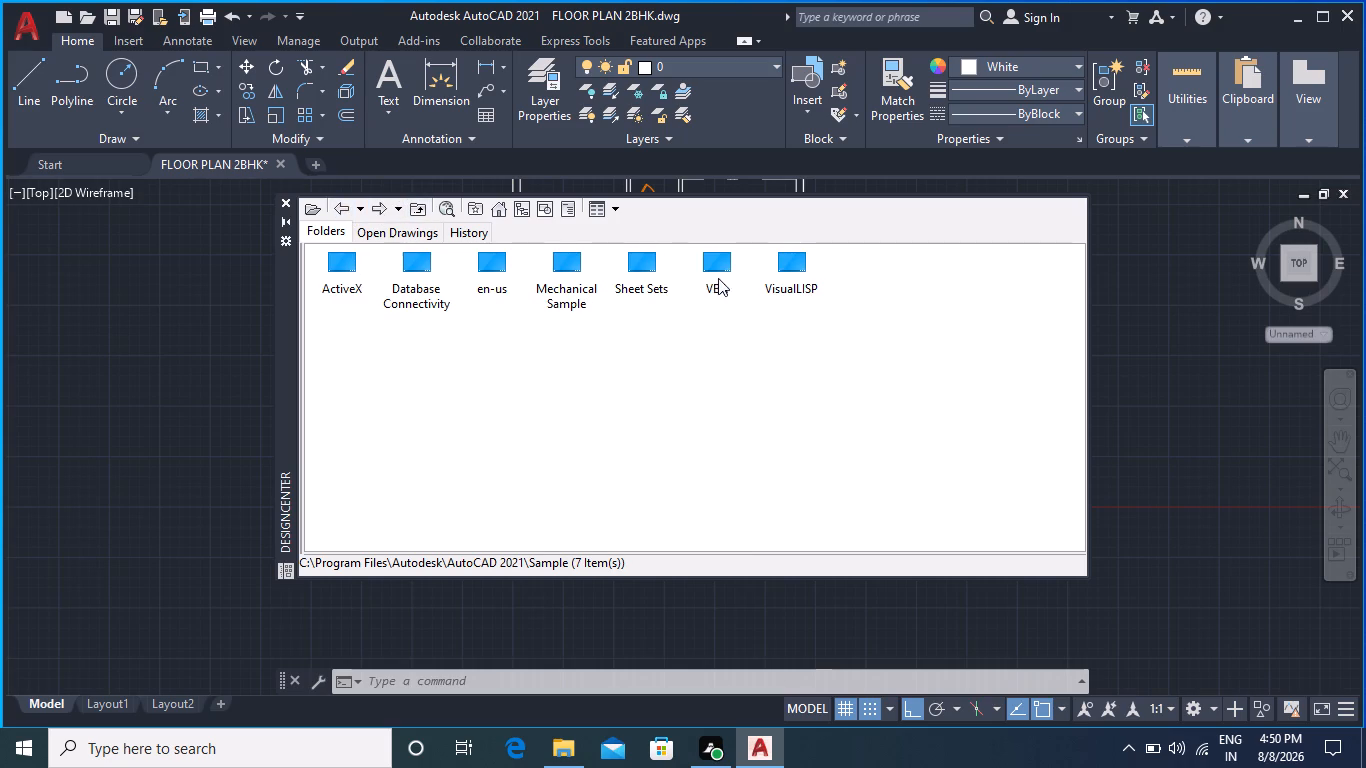
Return to the blocks of auxiliary_furniture.dwg and re-examine that drawing's contents alongside those of the open FLOOR PLAN 2BHK drawing.
click(345, 213)
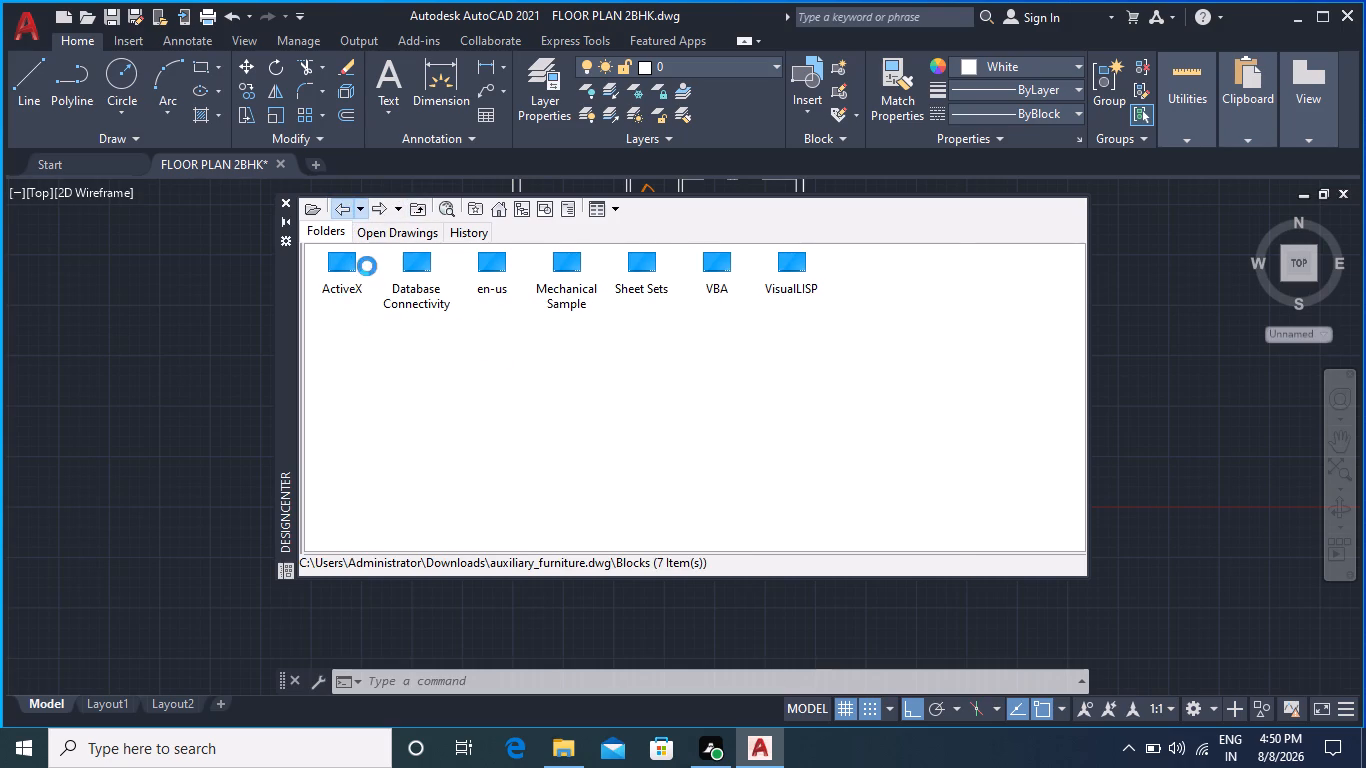
scroll(387, 279, up, 2)
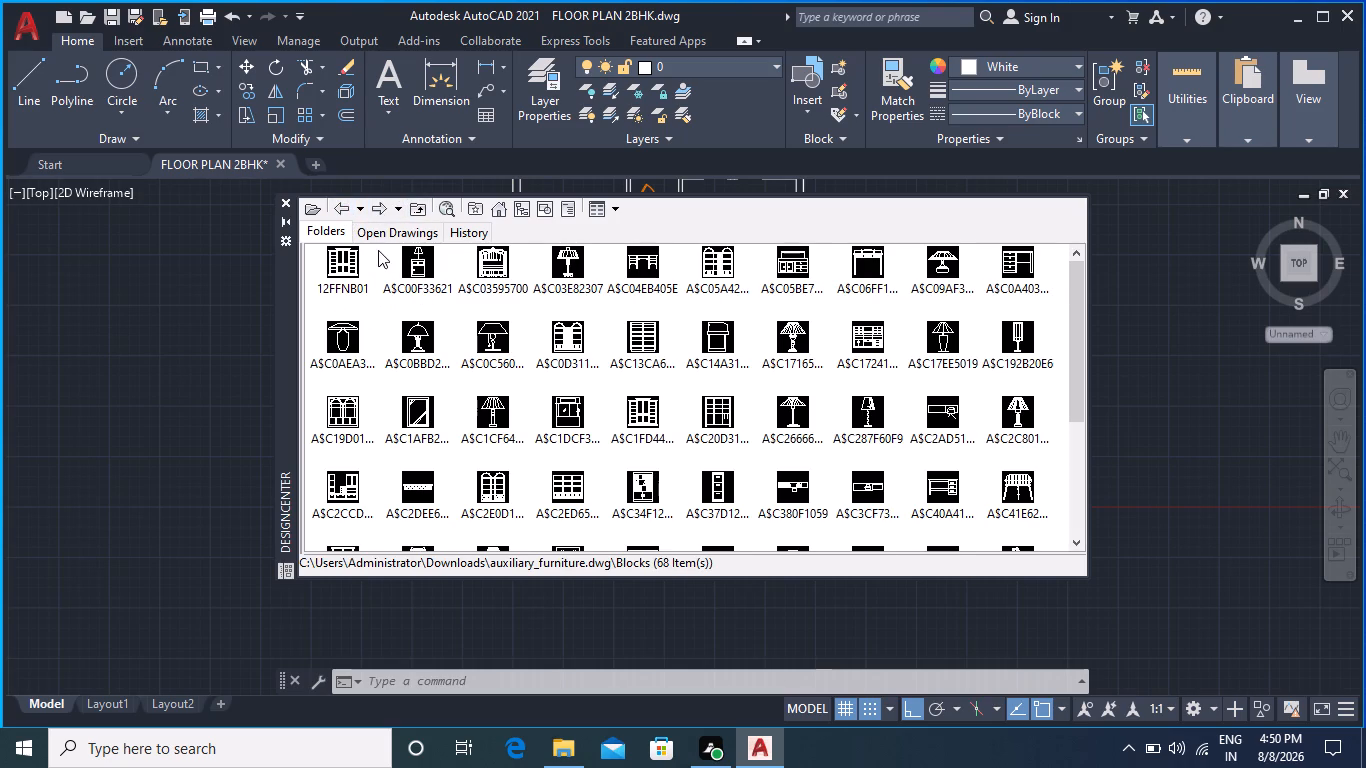
double_click(376, 232)
triple_click(377, 232)
click(377, 232)
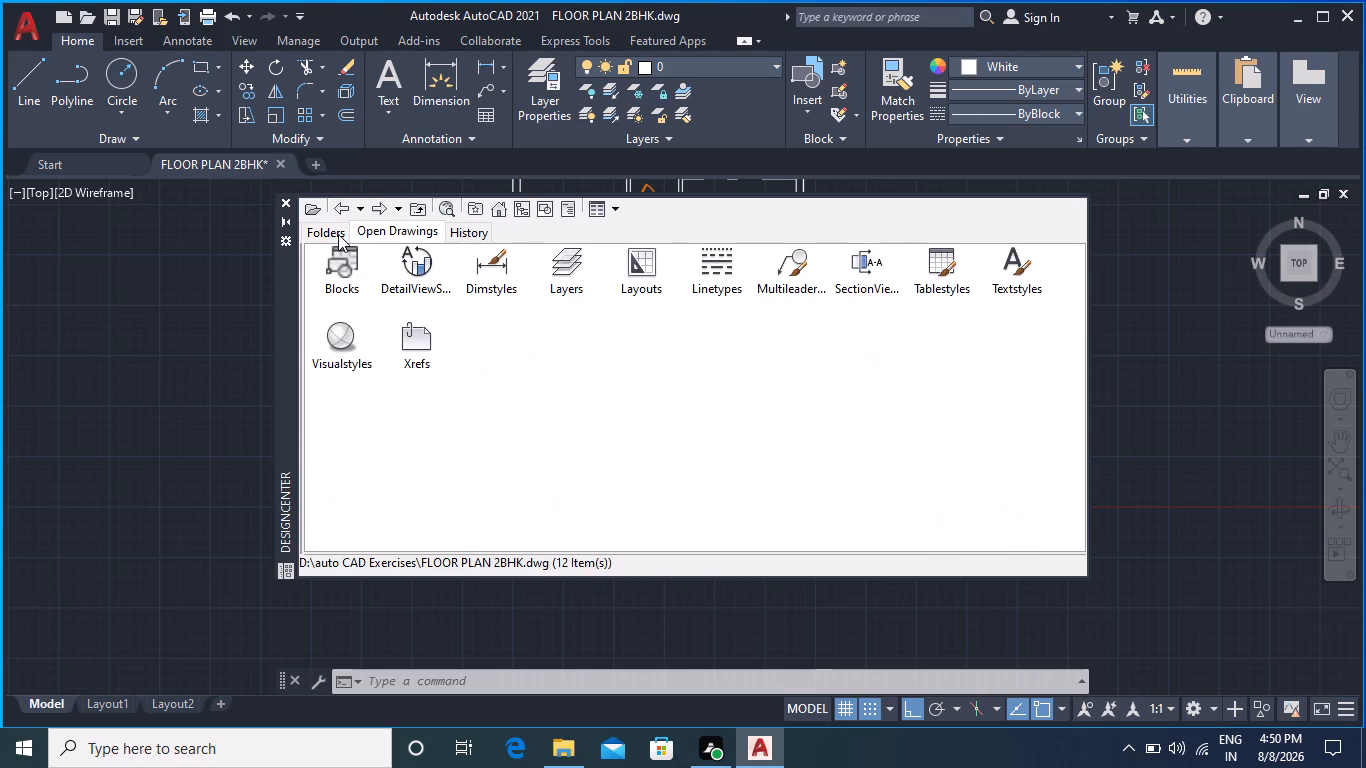
triple_click(338, 234)
click(359, 227)
triple_click(371, 228)
click(373, 232)
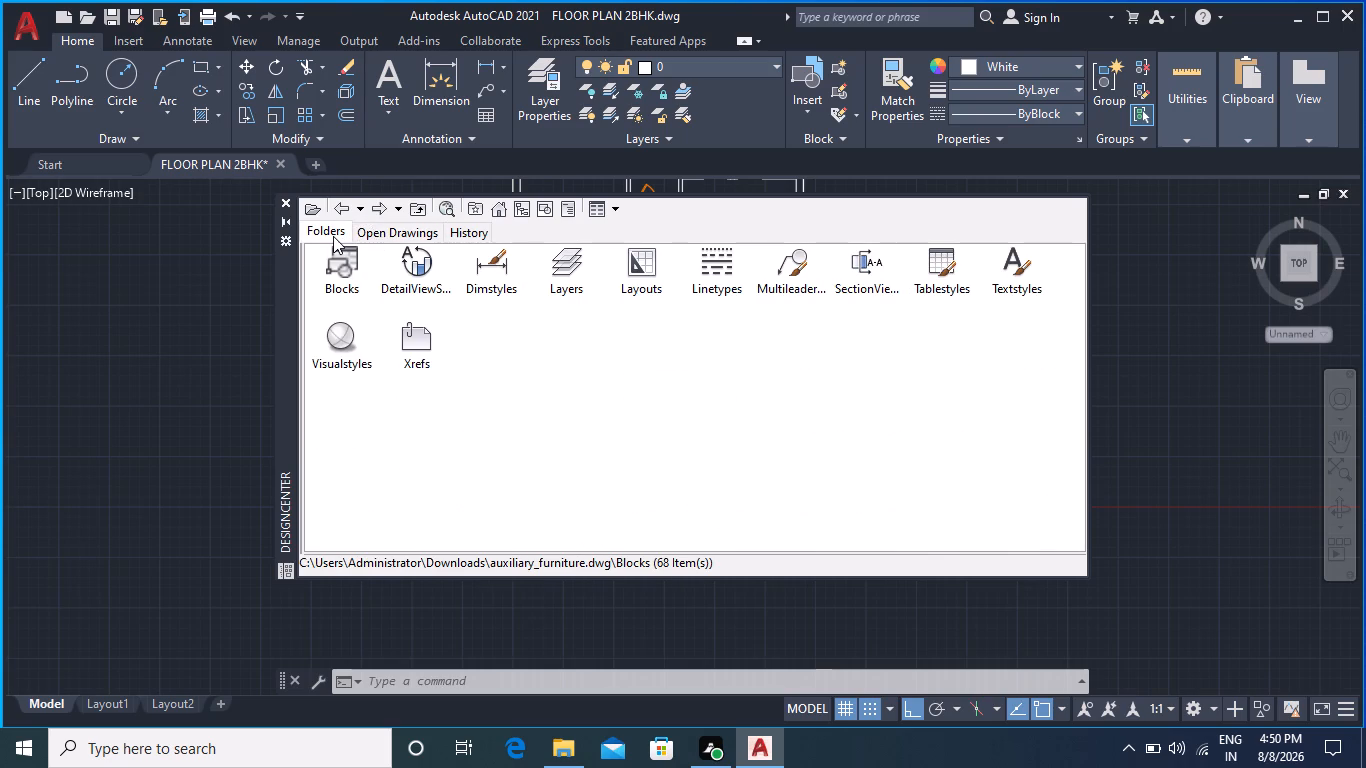
triple_click(333, 236)
click(467, 228)
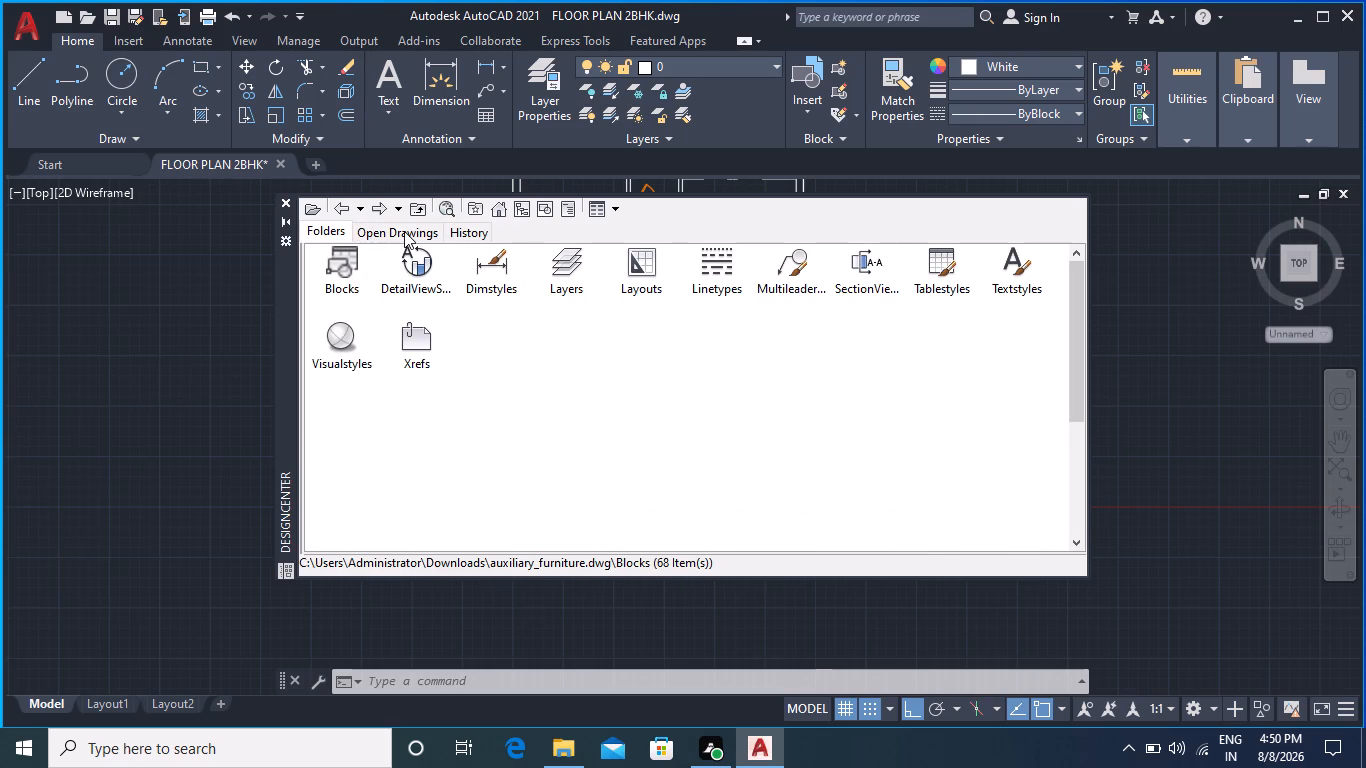
click(404, 231)
click(327, 234)
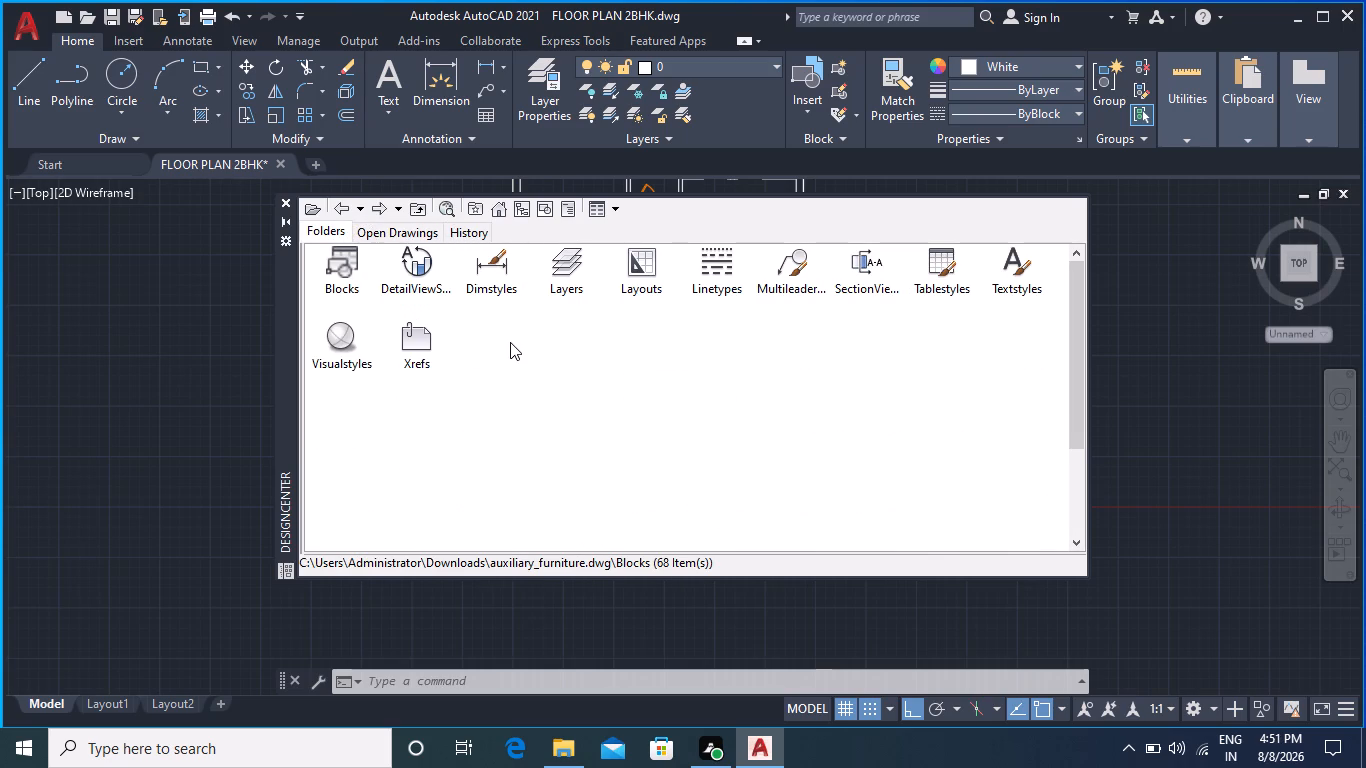
right_click(510, 342)
click(337, 235)
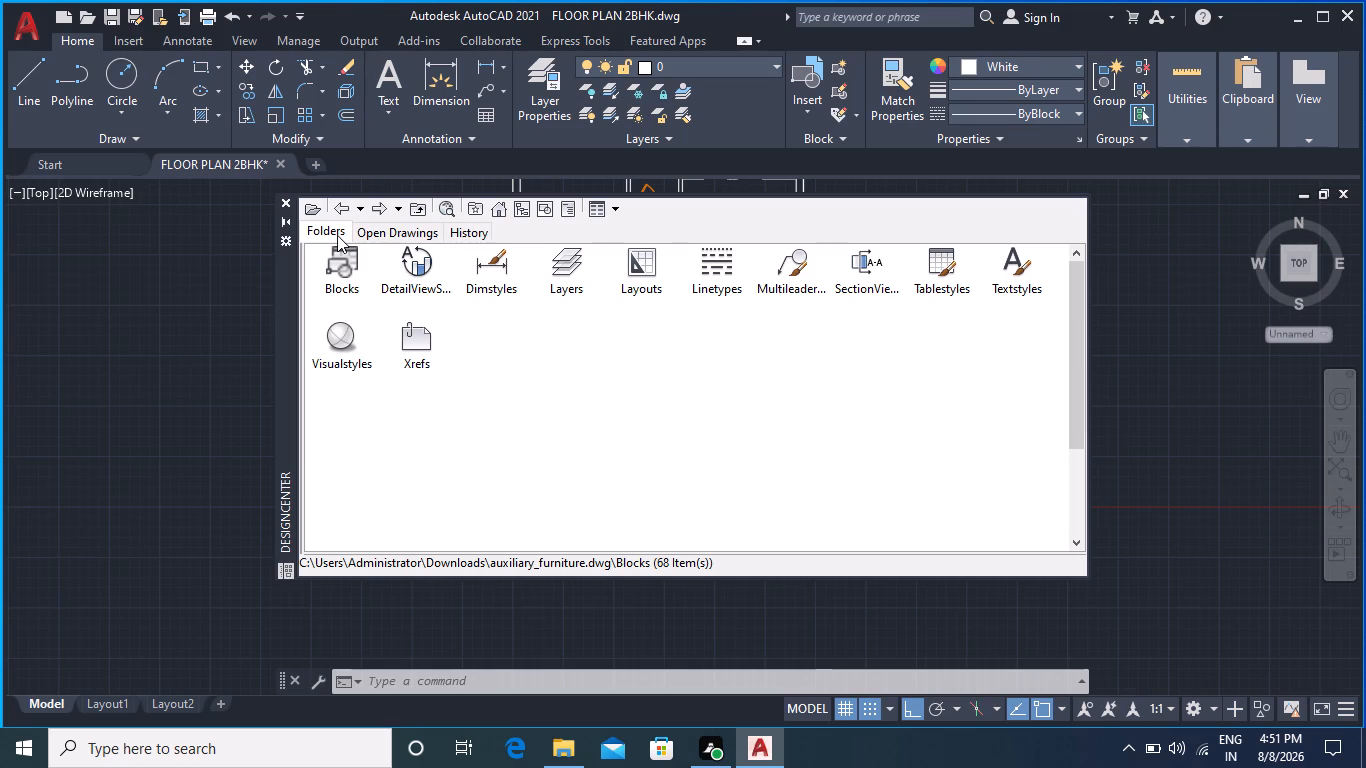
triple_click(331, 231)
triple_click(331, 231)
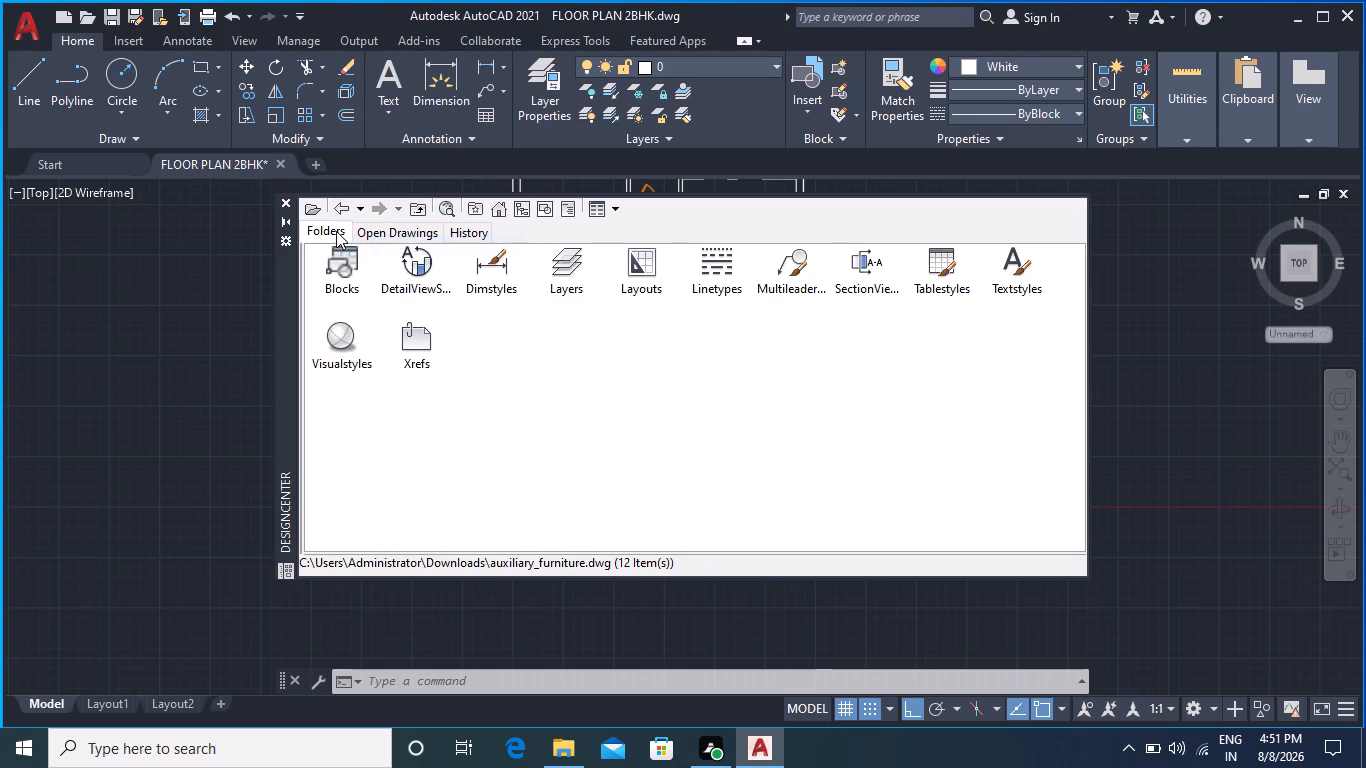
Create a tool palette from the auxiliary_furniture.dwg drawing shown in DesignCenter.
right_click(488, 357)
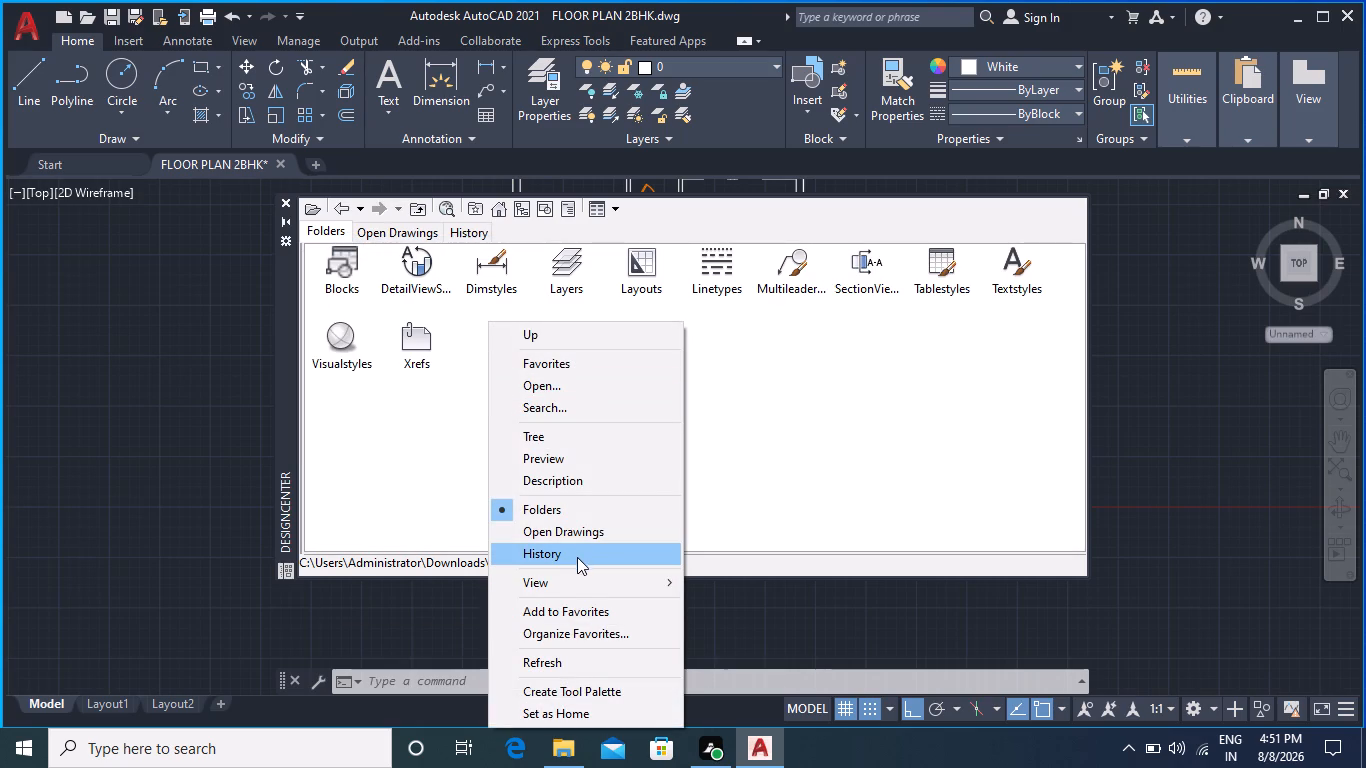
scroll(577, 560, down, 3)
scroll(581, 641, down, 2)
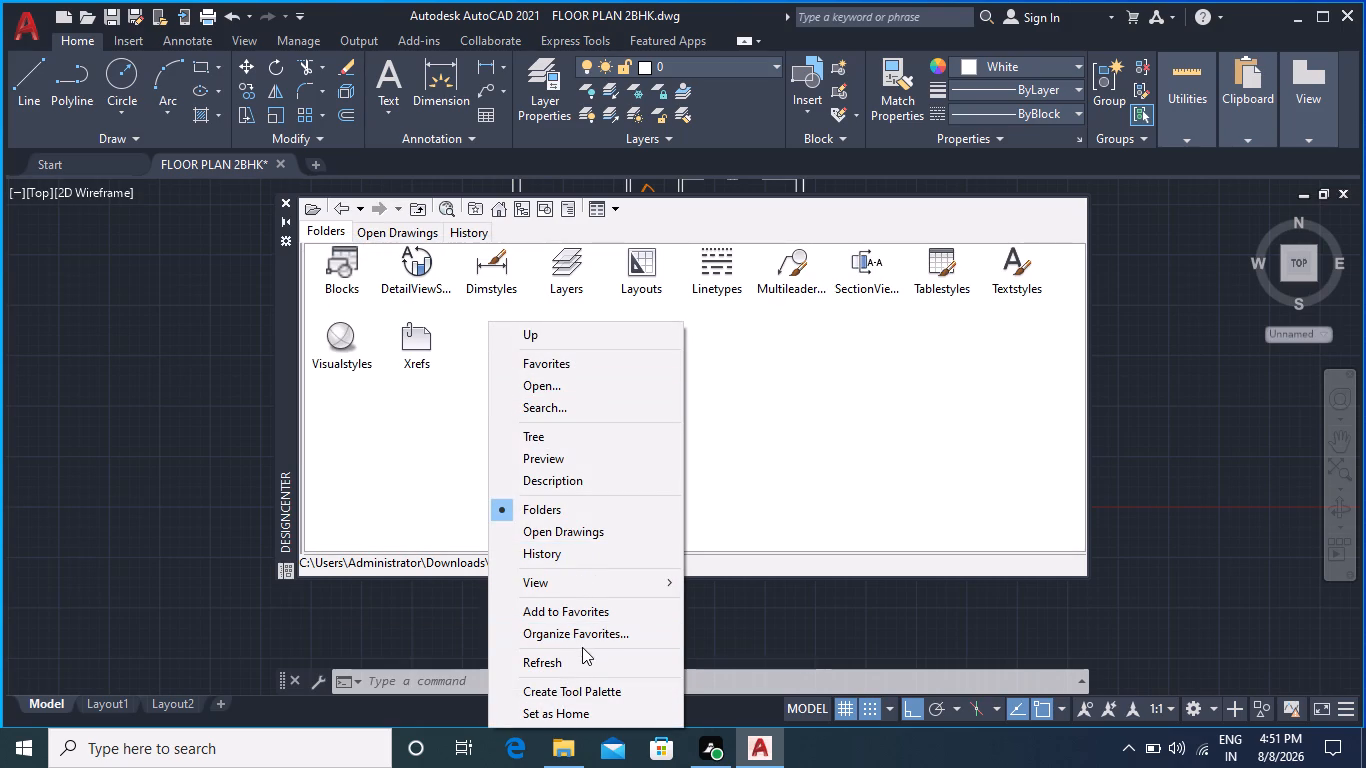
click(593, 696)
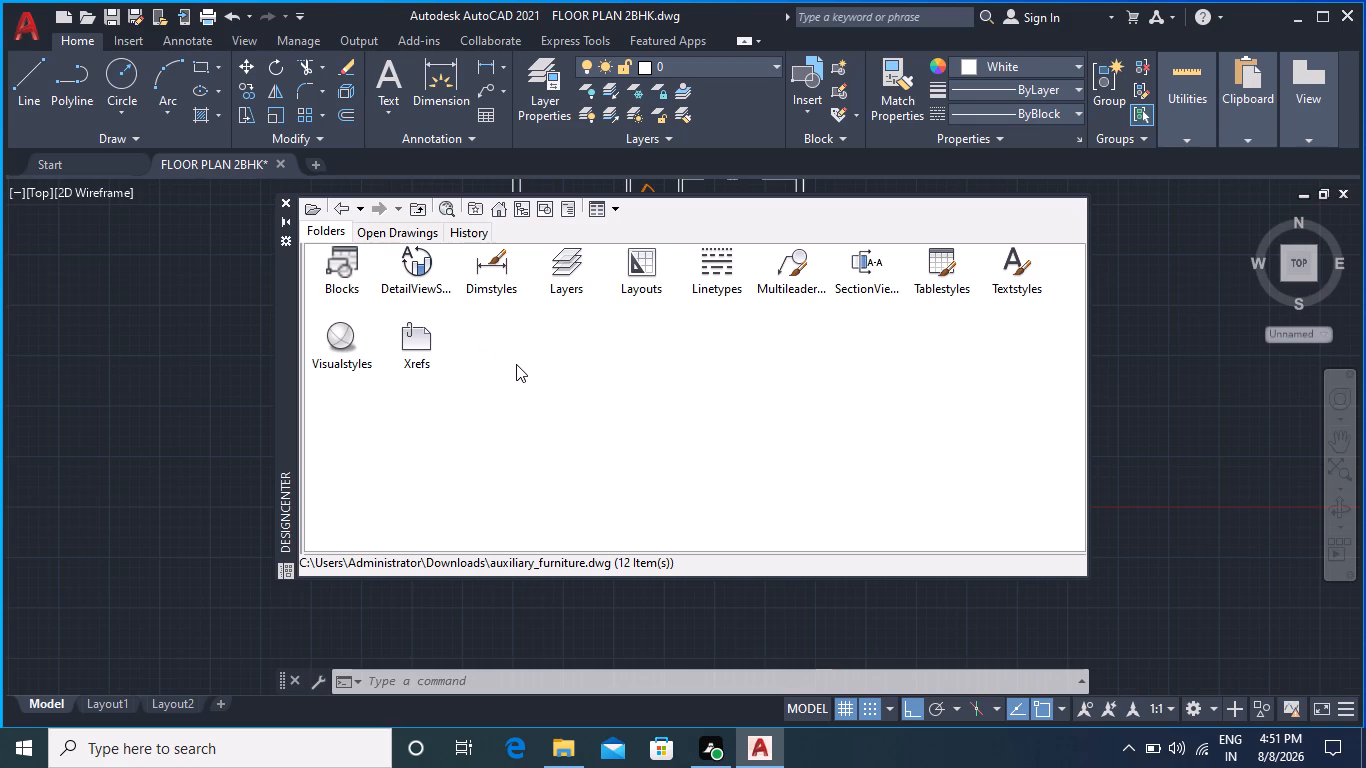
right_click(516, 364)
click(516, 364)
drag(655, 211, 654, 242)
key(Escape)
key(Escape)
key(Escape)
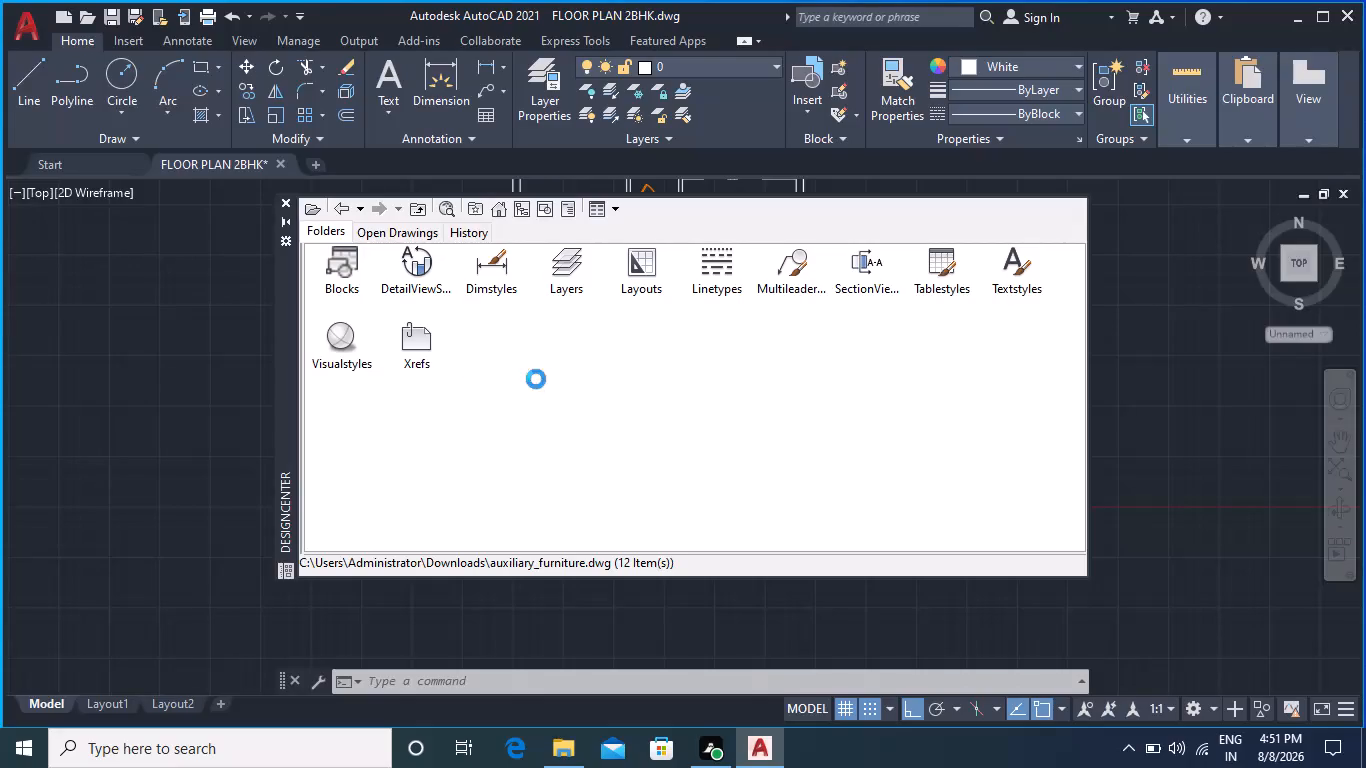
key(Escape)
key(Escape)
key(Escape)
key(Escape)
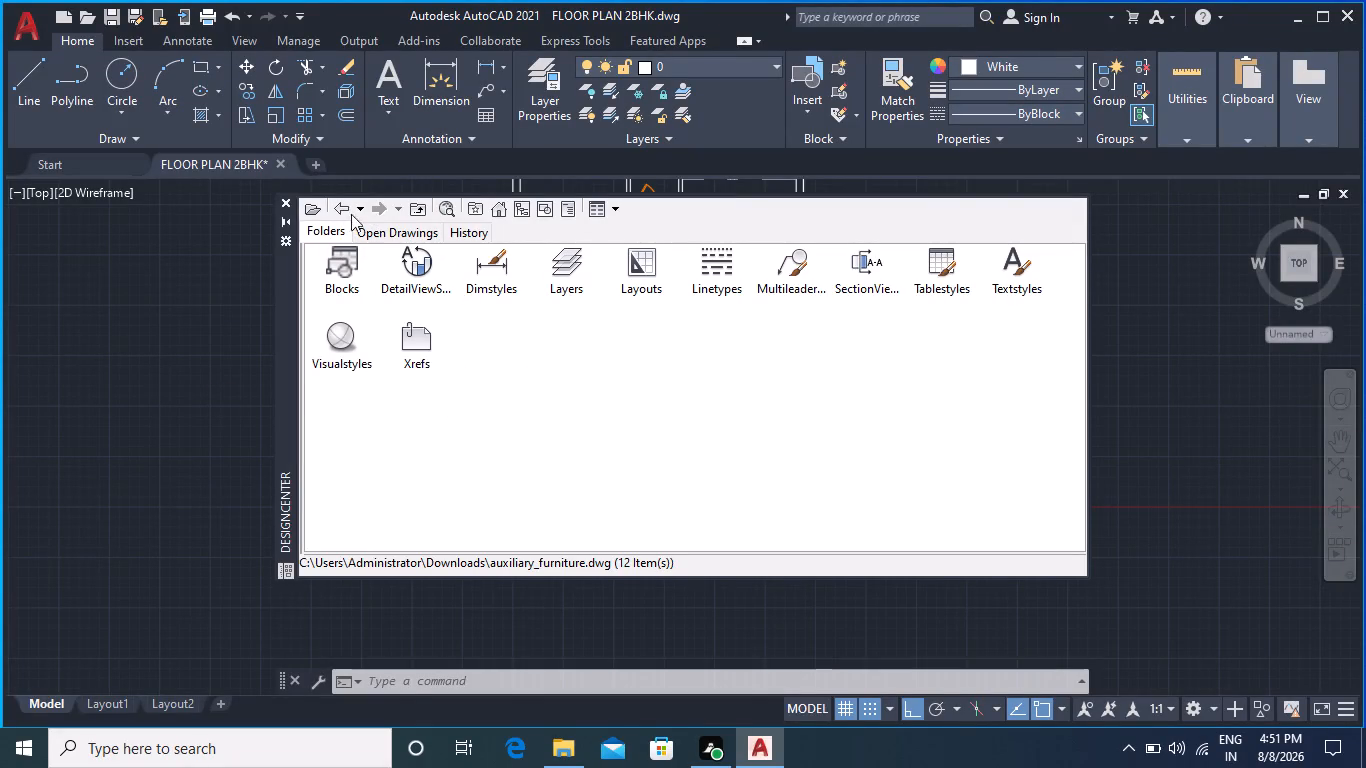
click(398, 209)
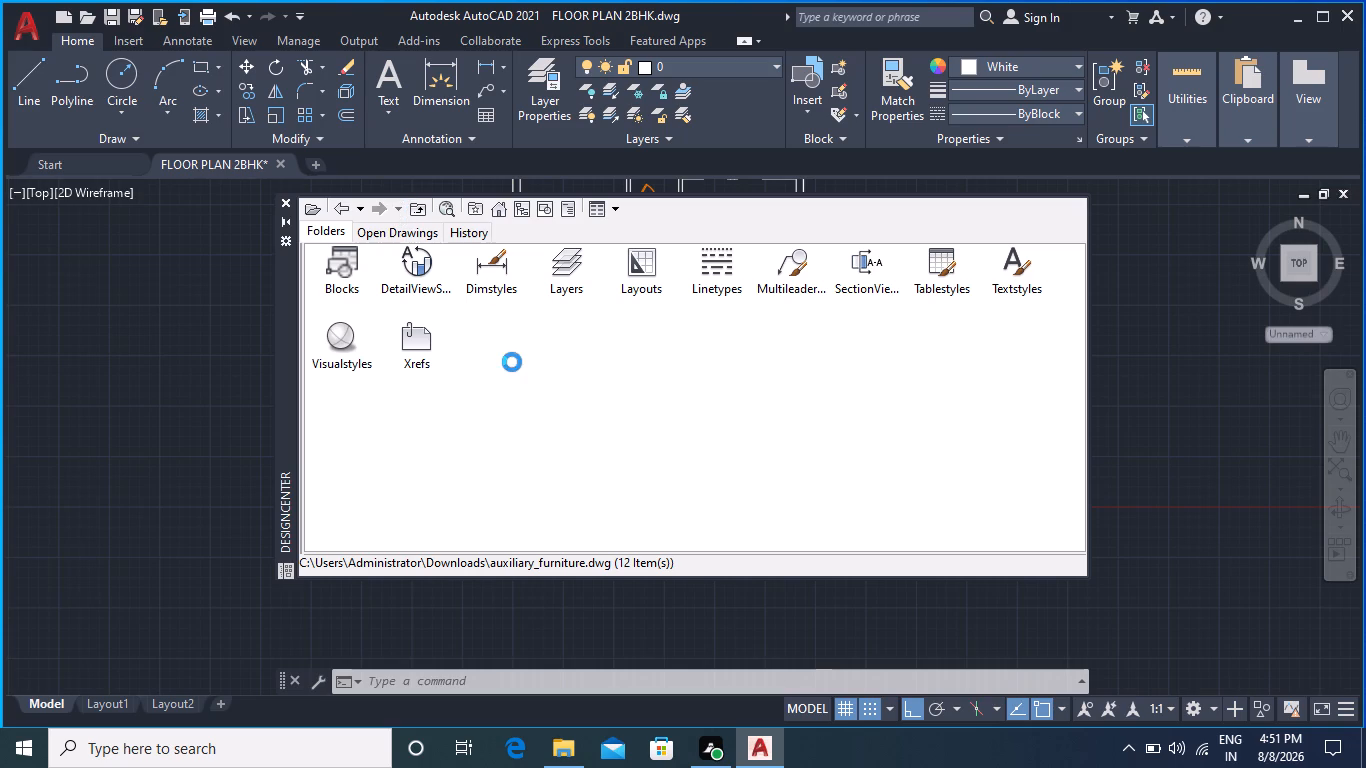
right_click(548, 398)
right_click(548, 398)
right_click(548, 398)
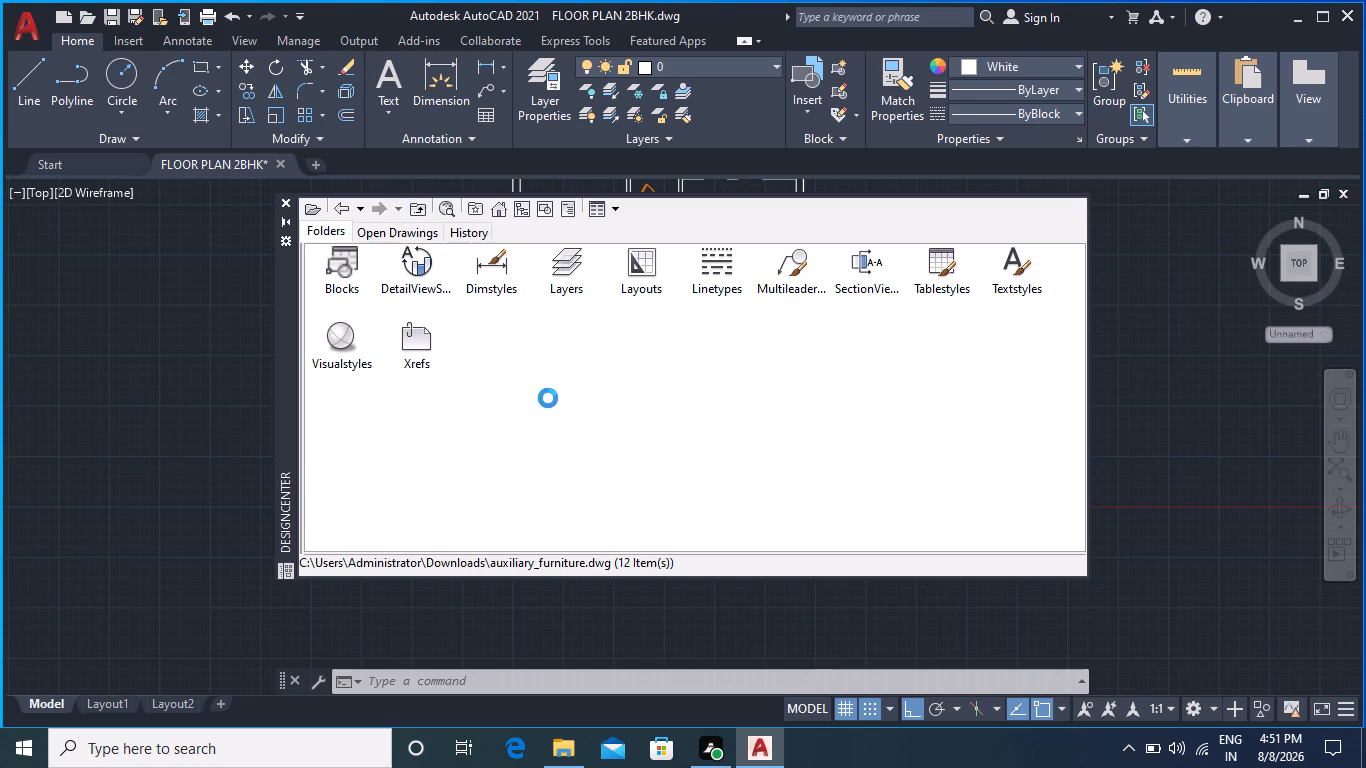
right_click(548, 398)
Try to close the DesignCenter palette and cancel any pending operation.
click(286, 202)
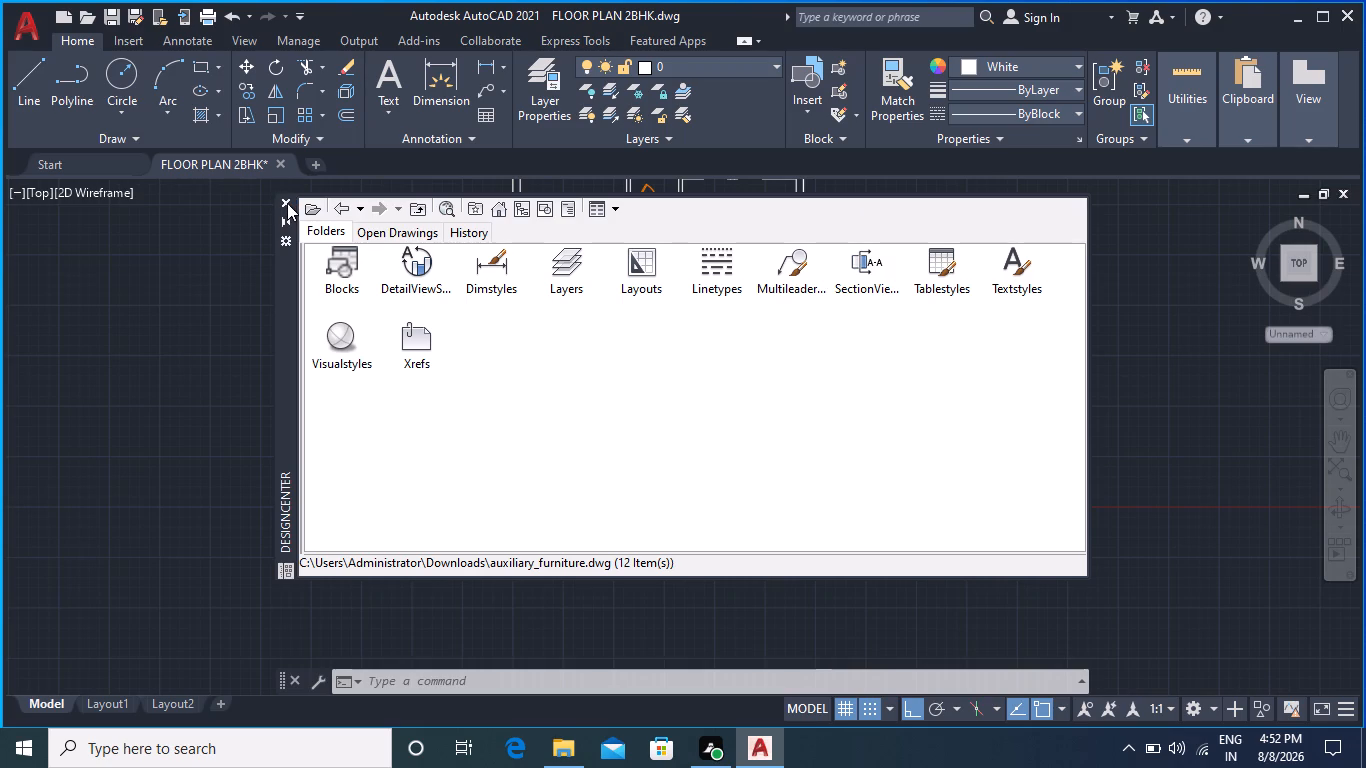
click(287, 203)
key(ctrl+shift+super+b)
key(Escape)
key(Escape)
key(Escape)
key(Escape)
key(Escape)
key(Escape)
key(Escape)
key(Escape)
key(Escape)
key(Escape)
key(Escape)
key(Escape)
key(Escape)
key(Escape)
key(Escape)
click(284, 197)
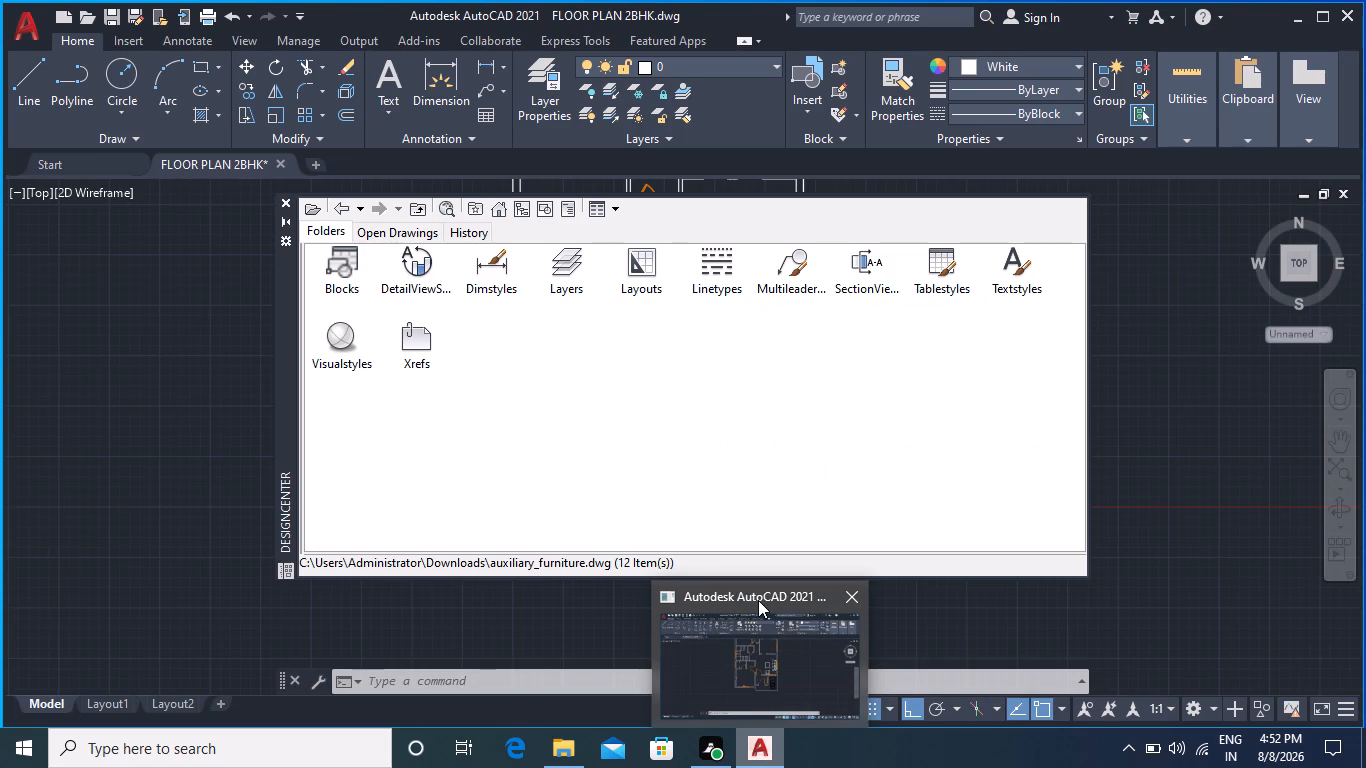
Return to the drawing window and try to open the Blocks category of auxiliary_furniture.dwg in DesignCenter.
click(763, 629)
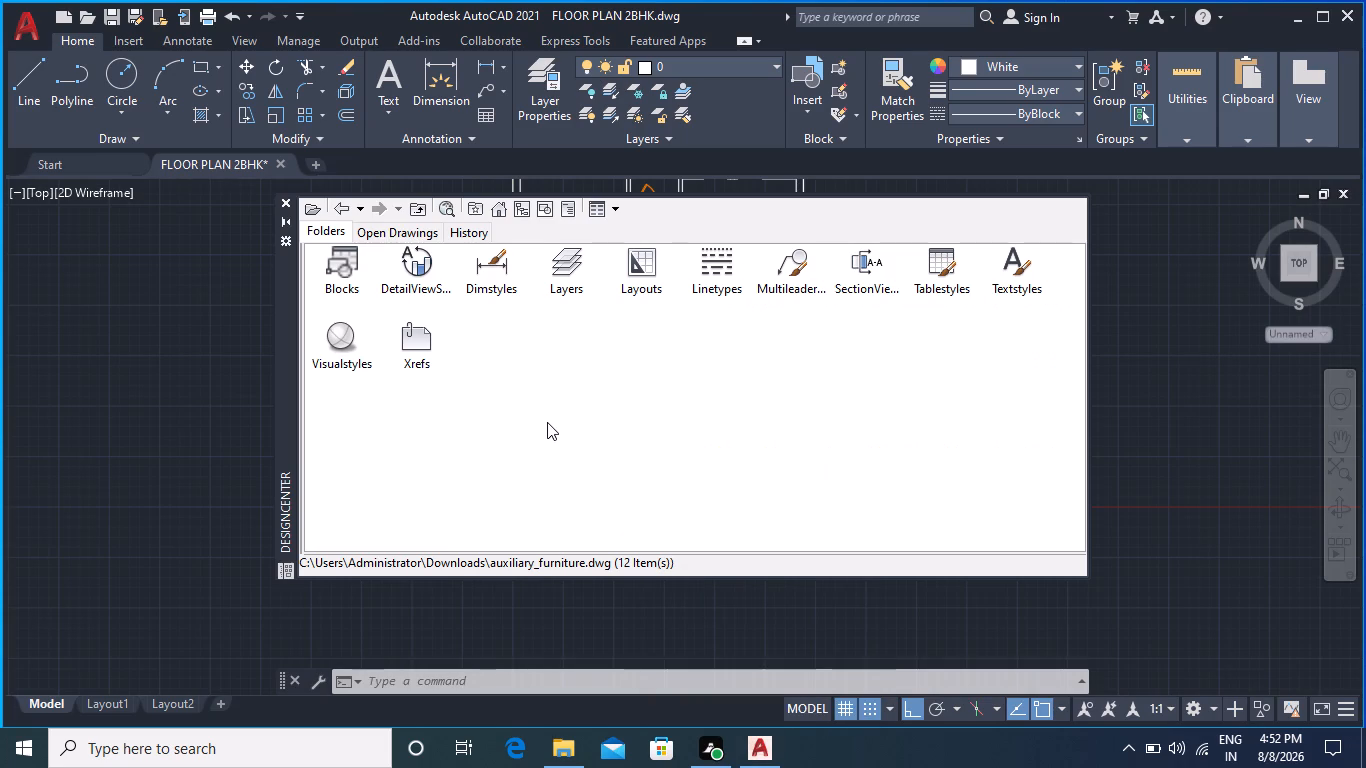
right_click(547, 422)
right_click(547, 422)
triple_click(547, 422)
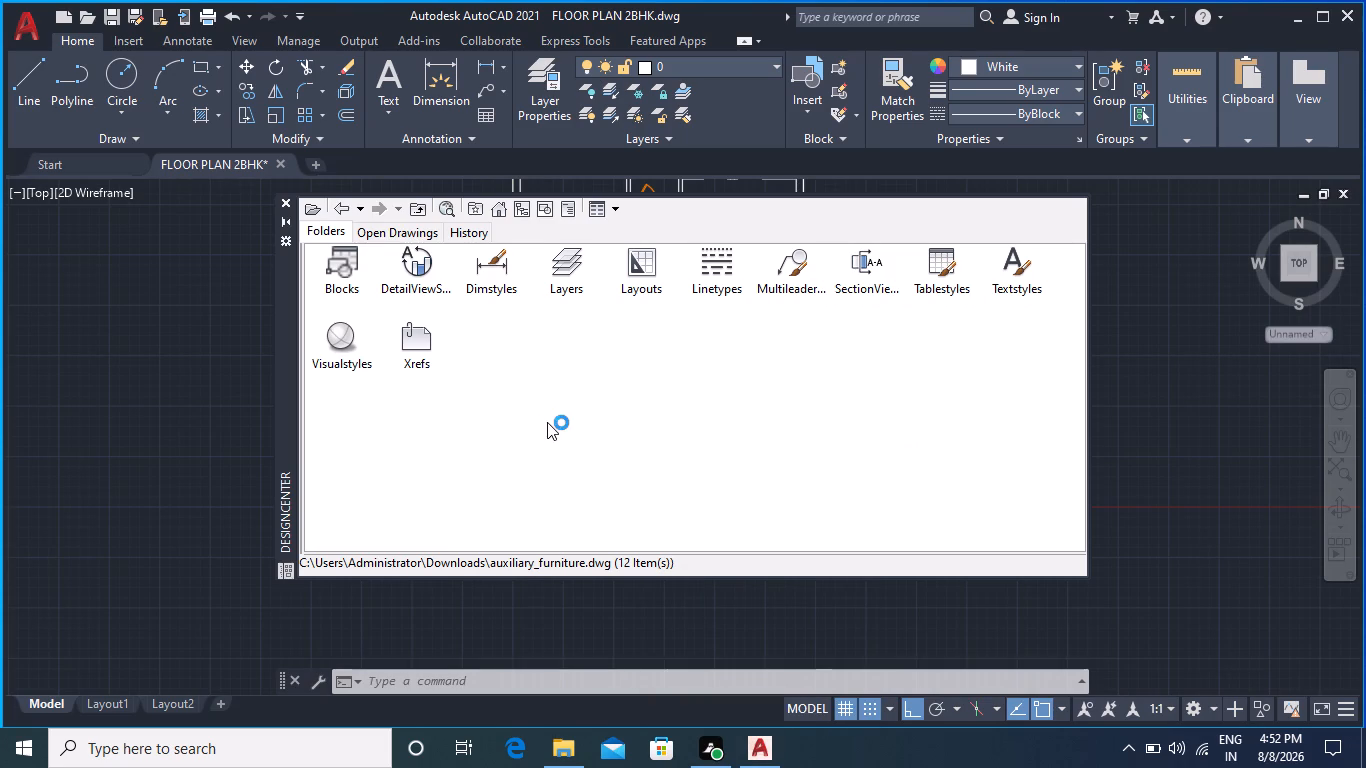
triple_click(547, 422)
click(547, 422)
double_click(350, 285)
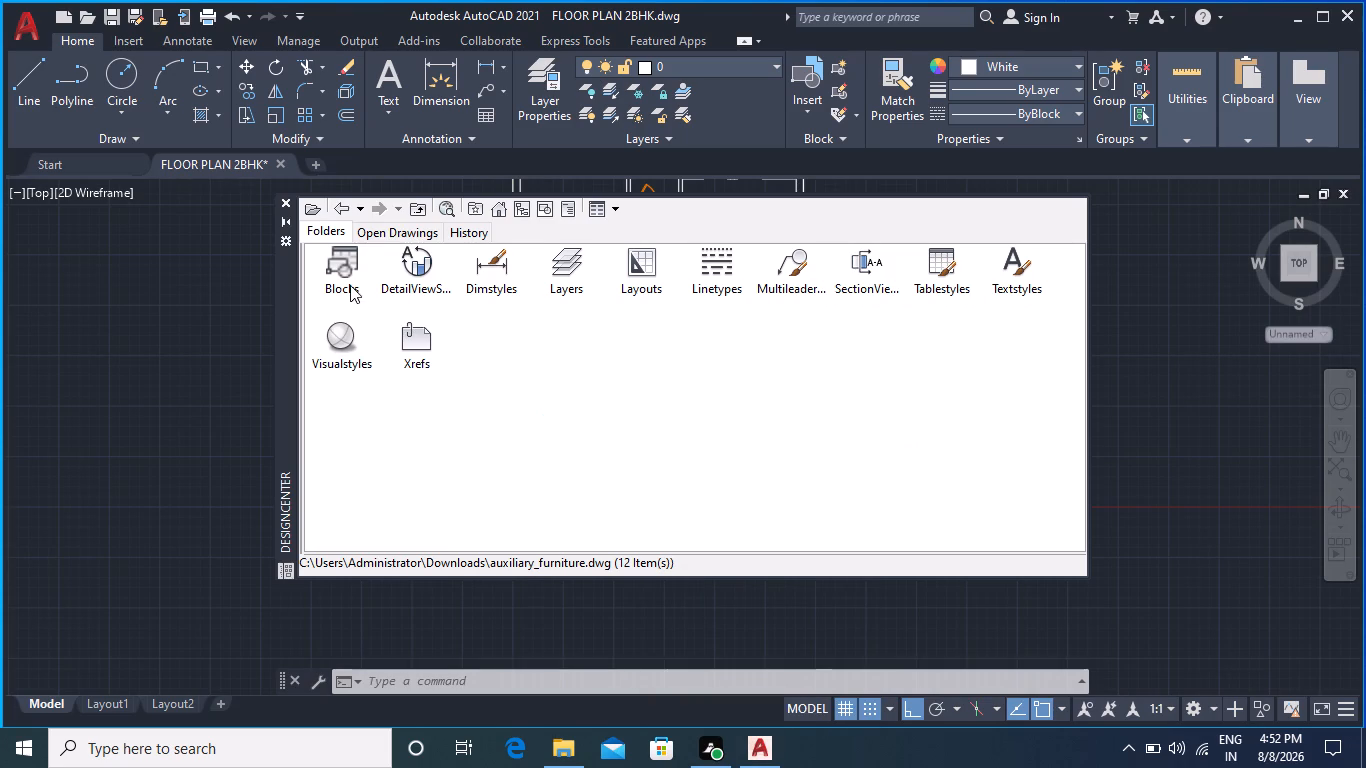
double_click(349, 279)
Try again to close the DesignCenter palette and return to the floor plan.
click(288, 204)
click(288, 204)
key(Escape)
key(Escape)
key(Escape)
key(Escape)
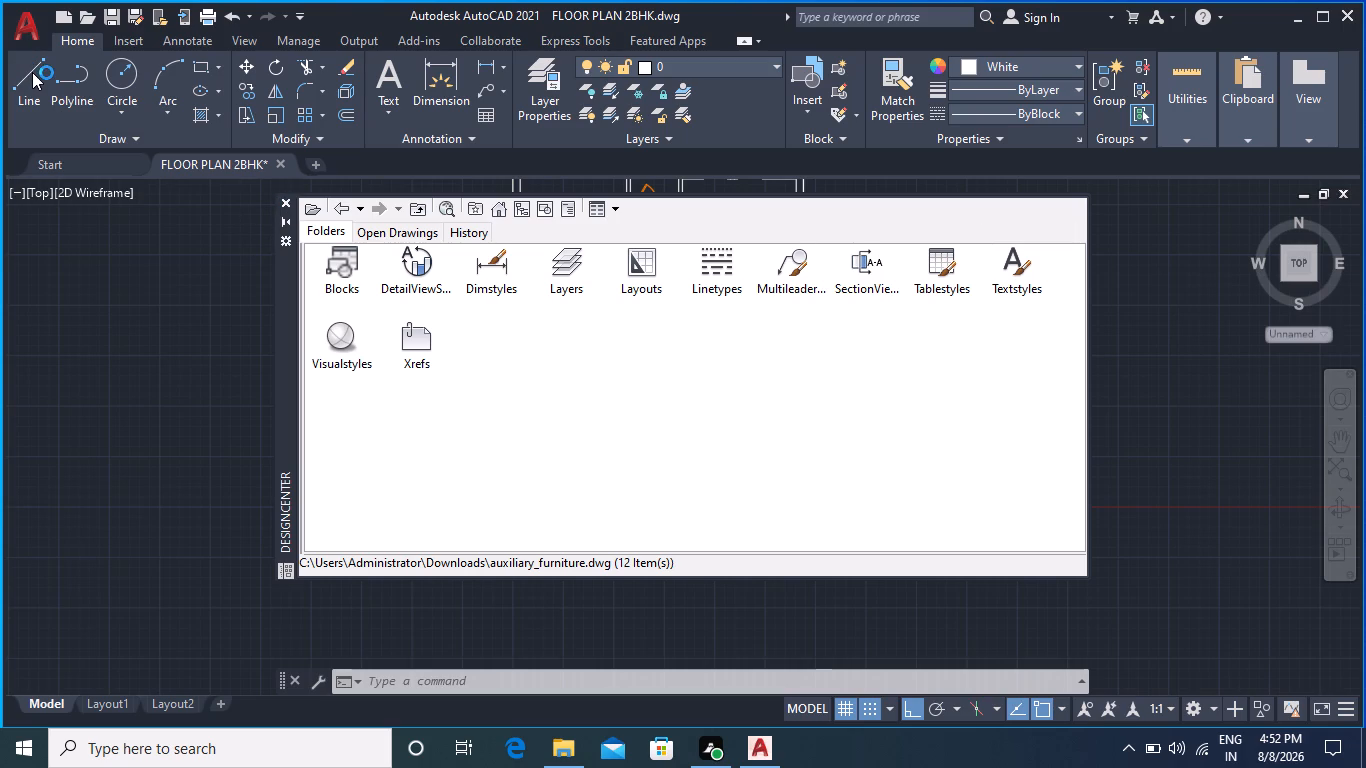
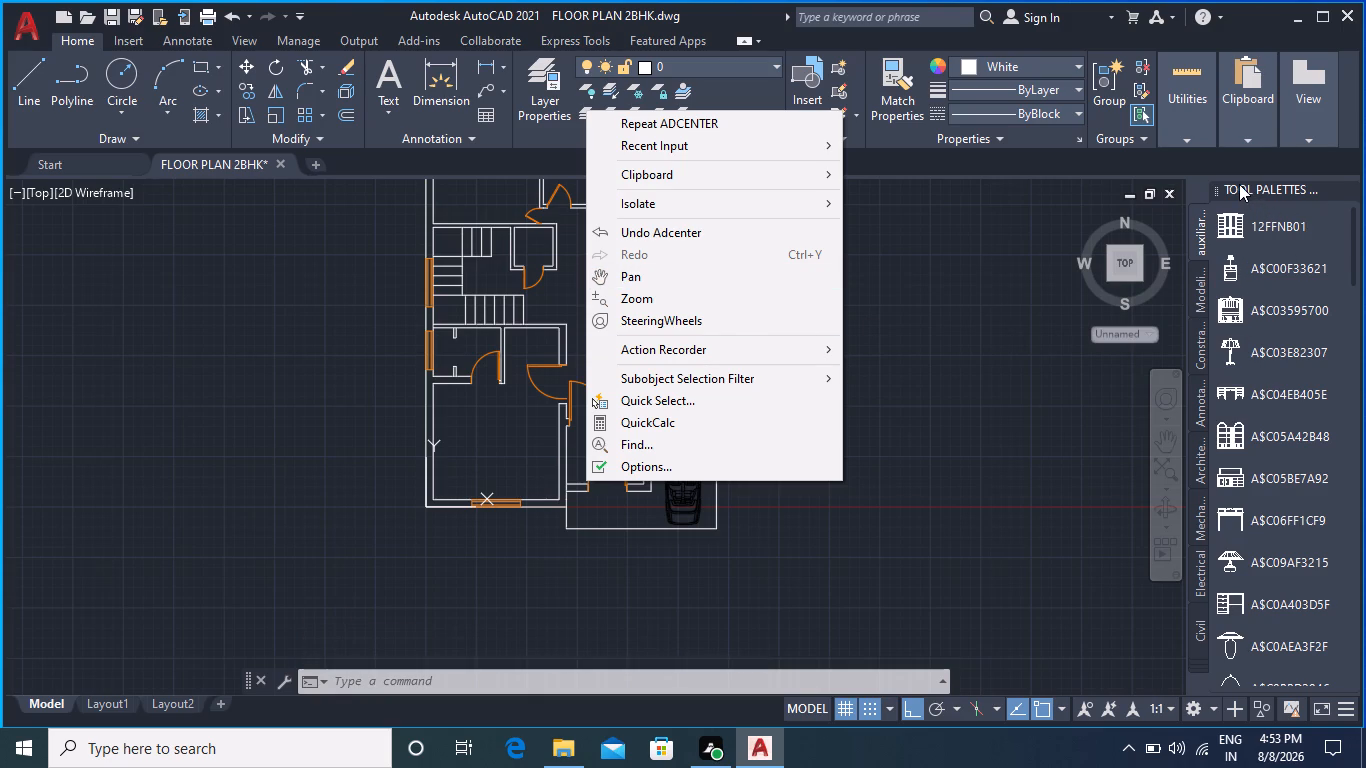
Dismiss the open shortcut menu and cancel the pending selection window over the floor plan.
scroll(1286, 438, down, 4)
scroll(1207, 213, up, 1)
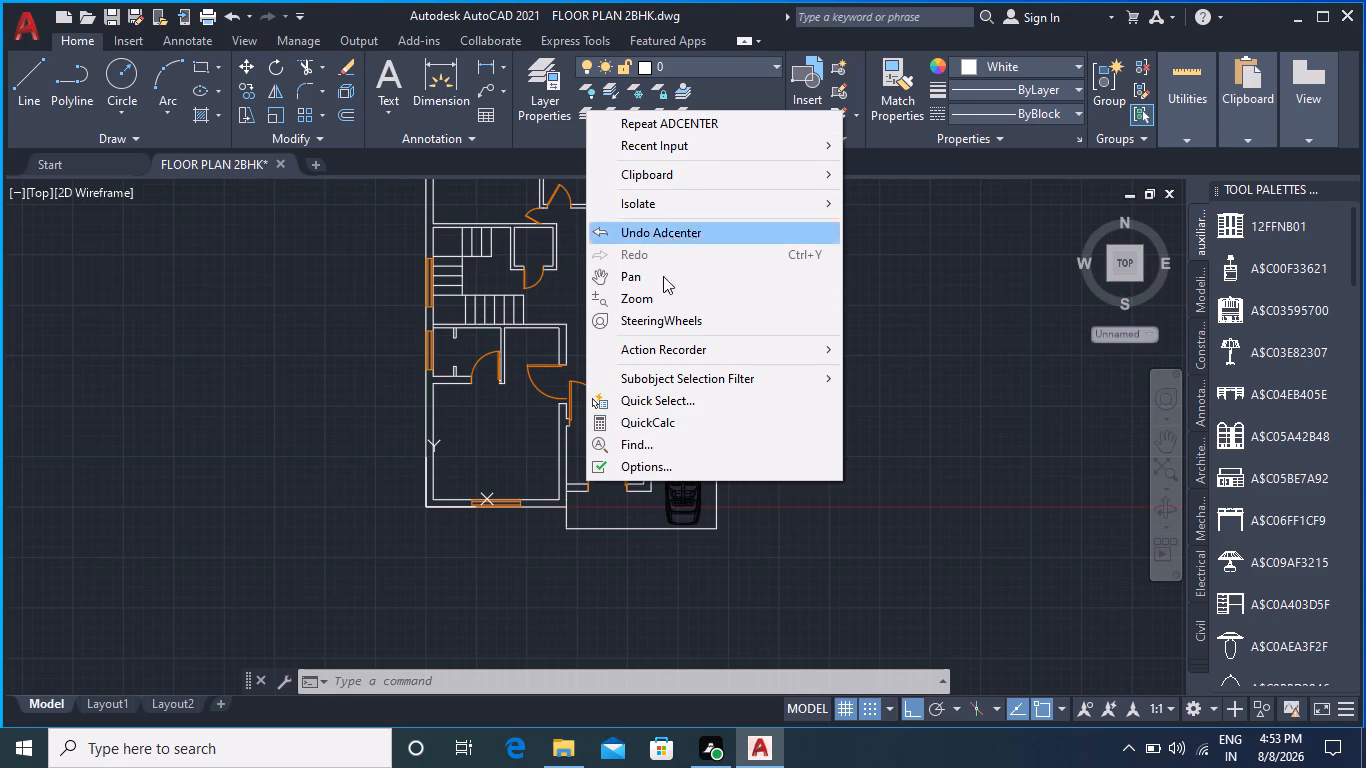
key(Escape)
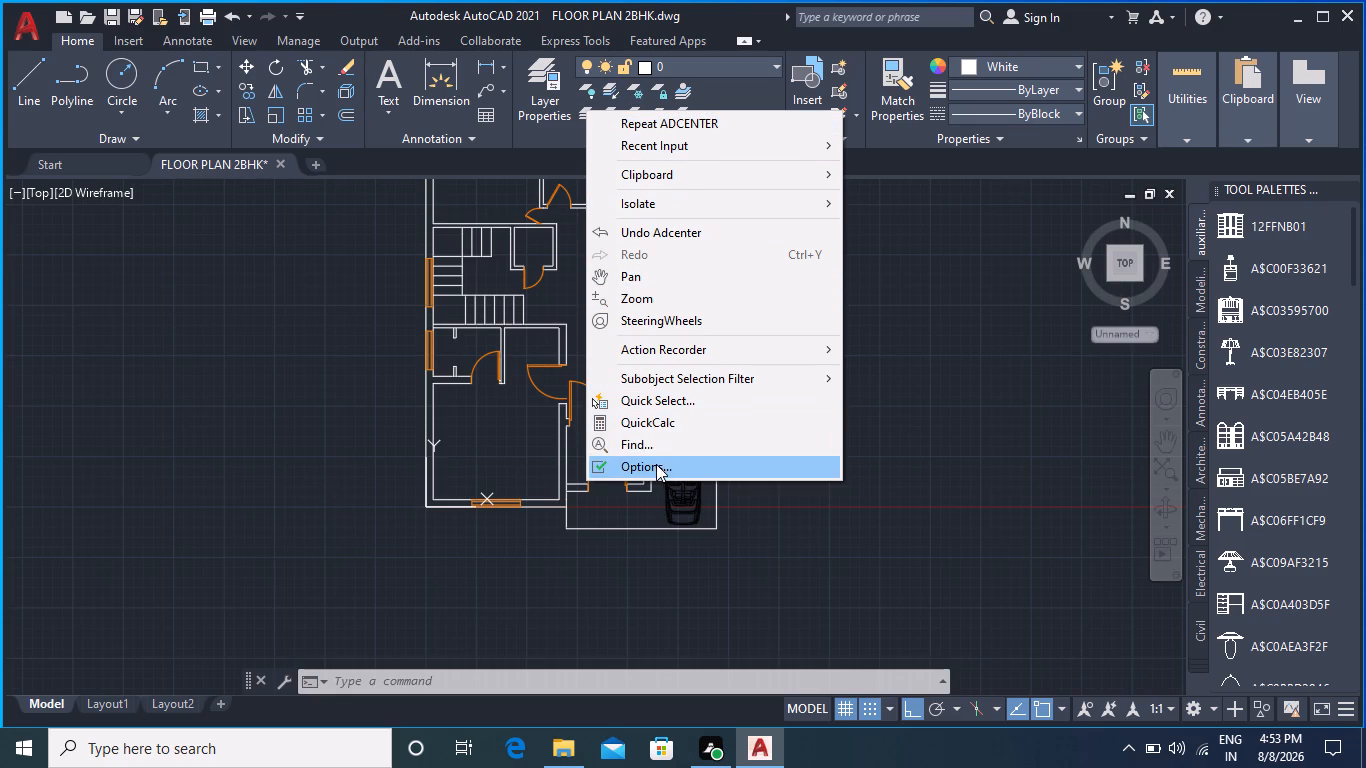
key(Escape)
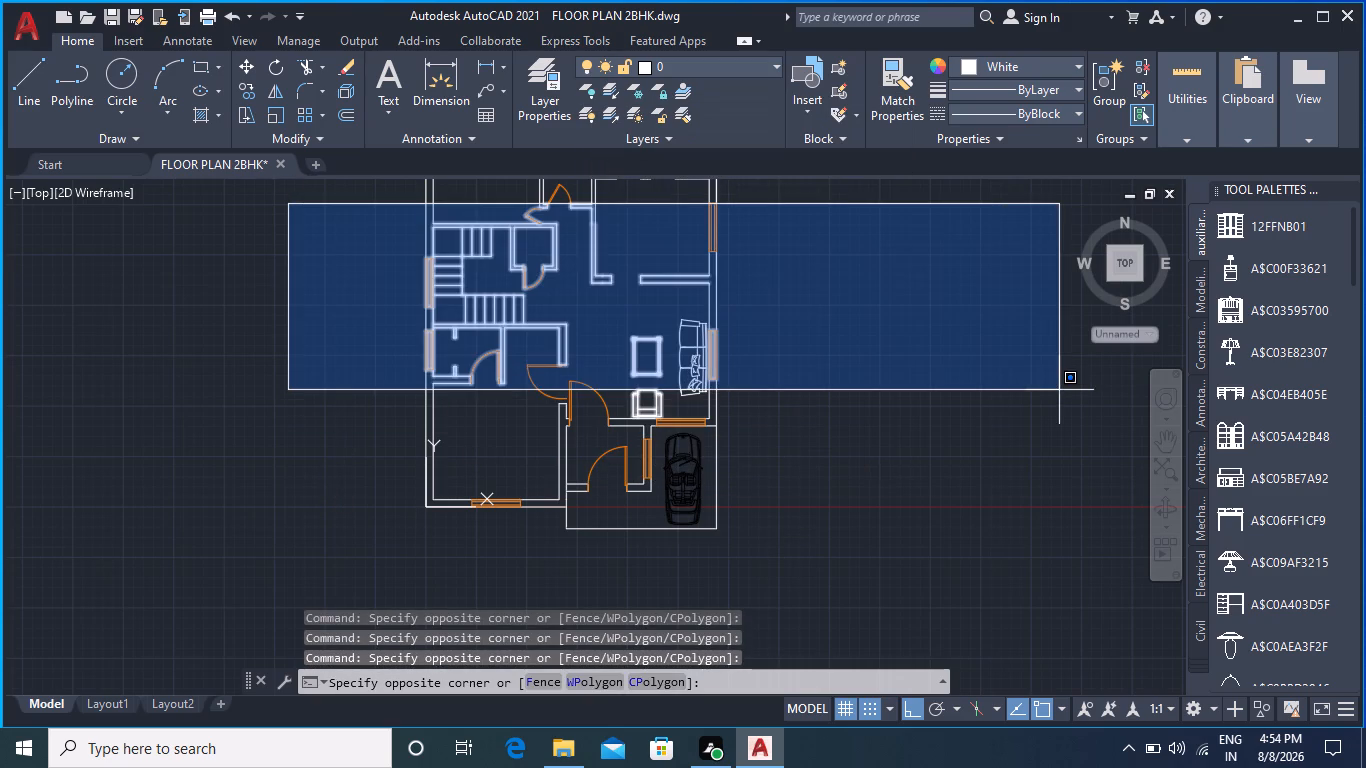
key(Escape)
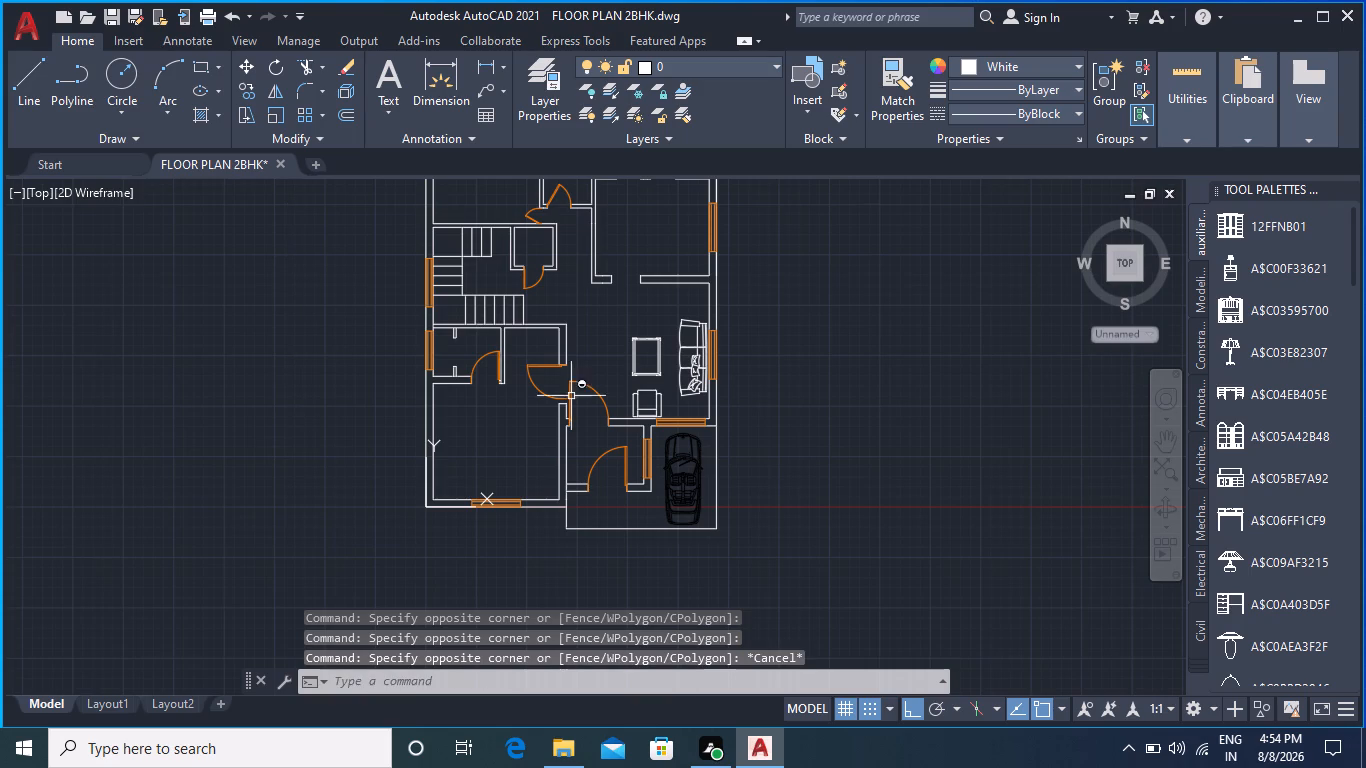
Look through the furniture block tools in the new auxiliary_furniture tool palette.
click(1217, 191)
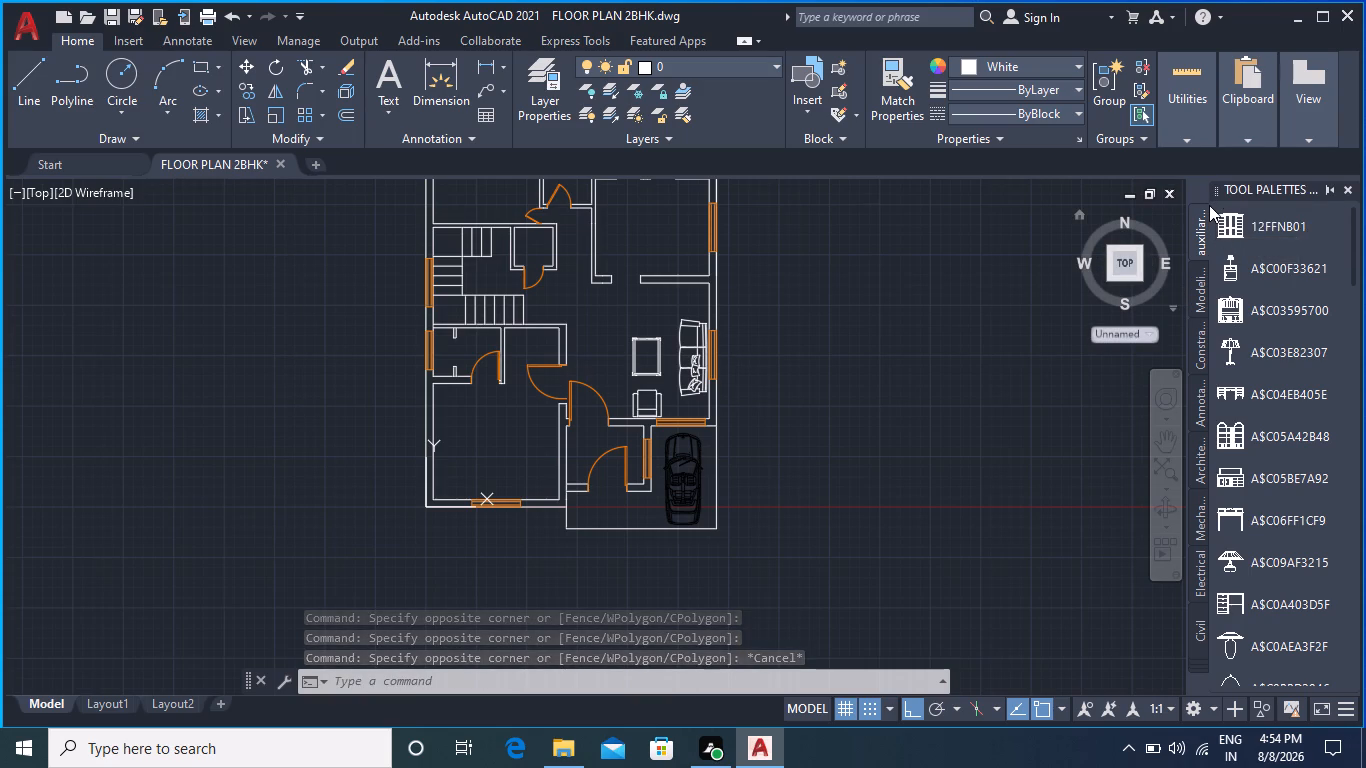
drag(1195, 191, 1157, 193)
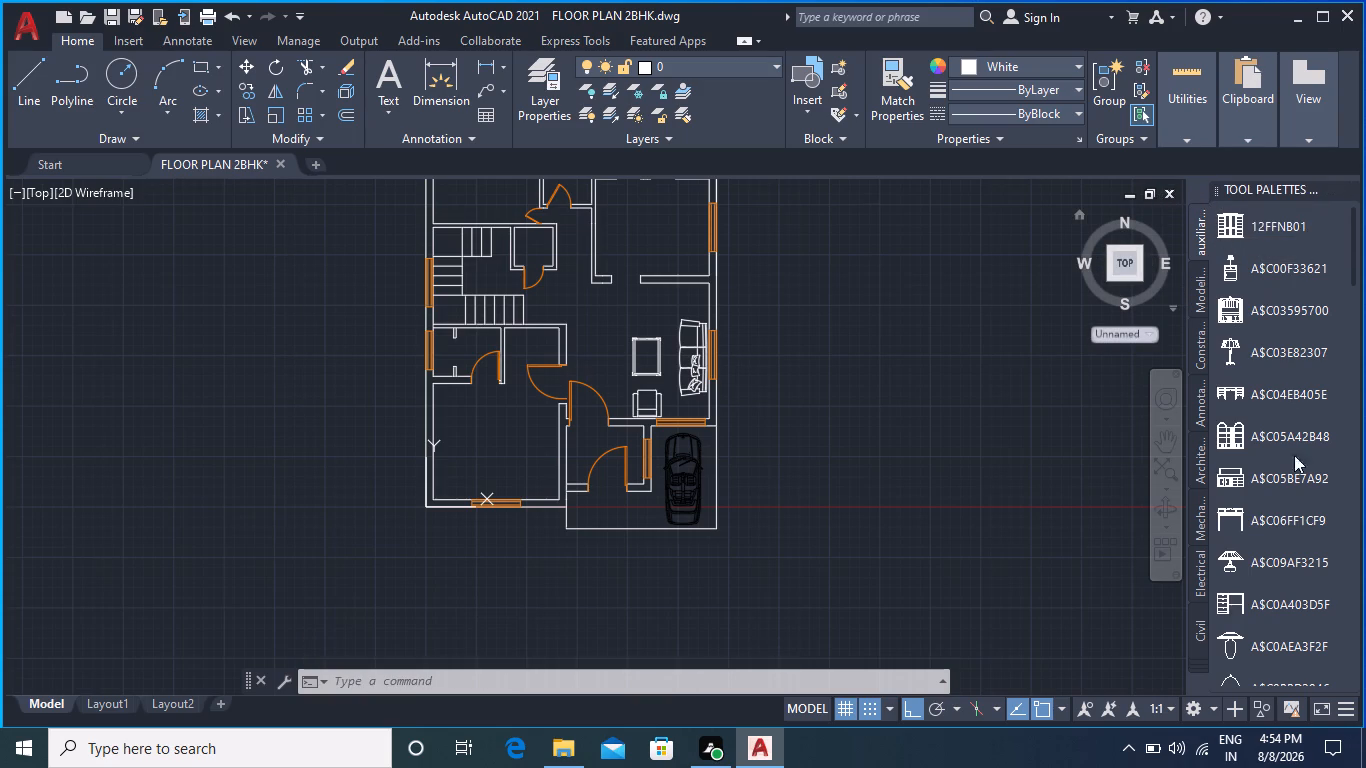
scroll(1225, 569, down, 7)
scroll(1224, 687, down, 2)
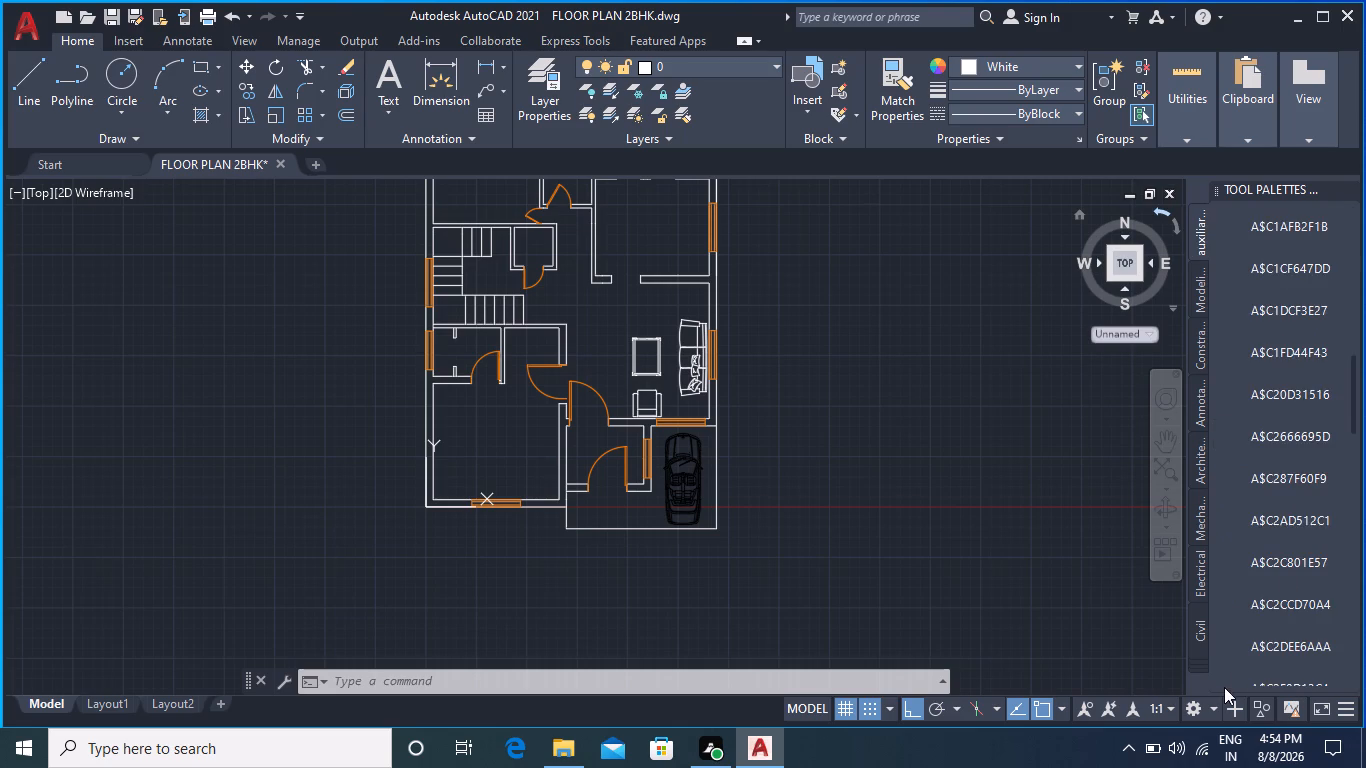
scroll(1224, 687, down, 1)
scroll(1238, 293, up, 4)
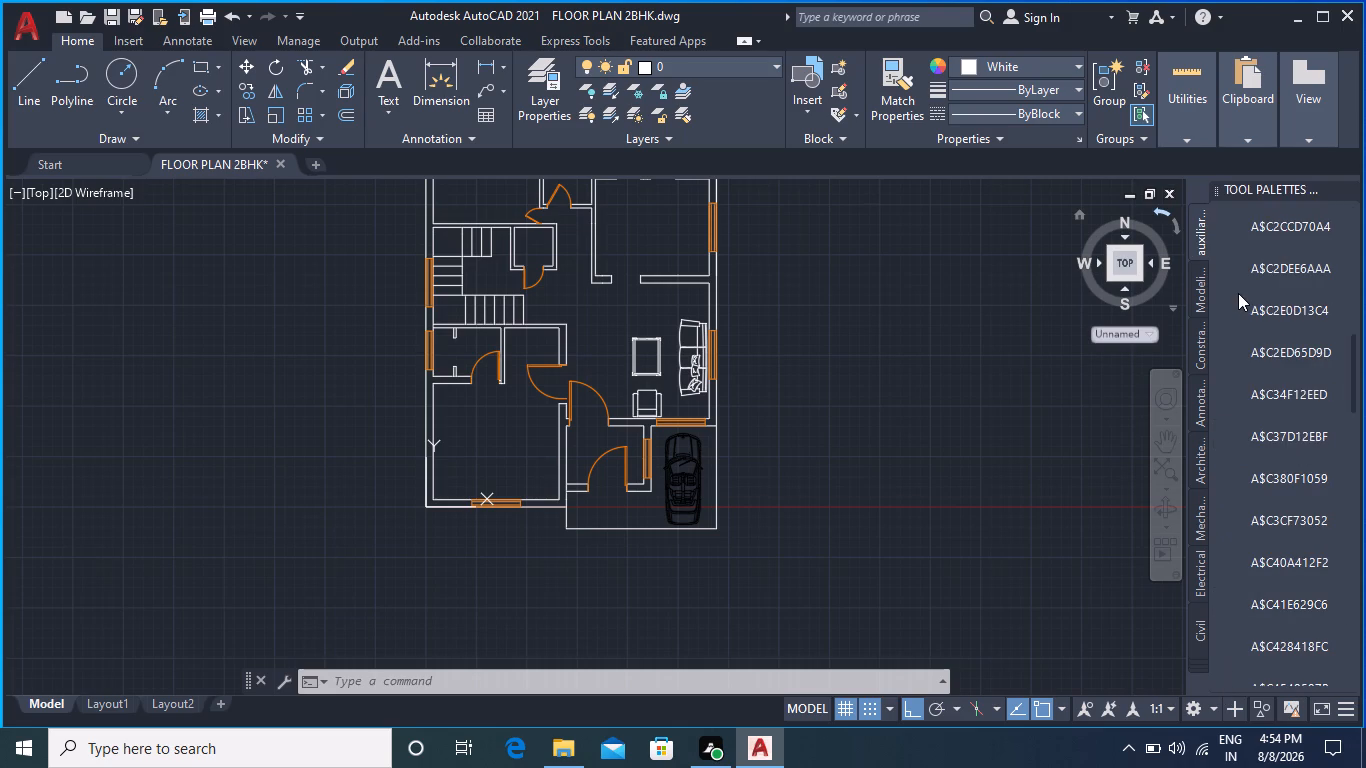
scroll(1238, 293, up, 2)
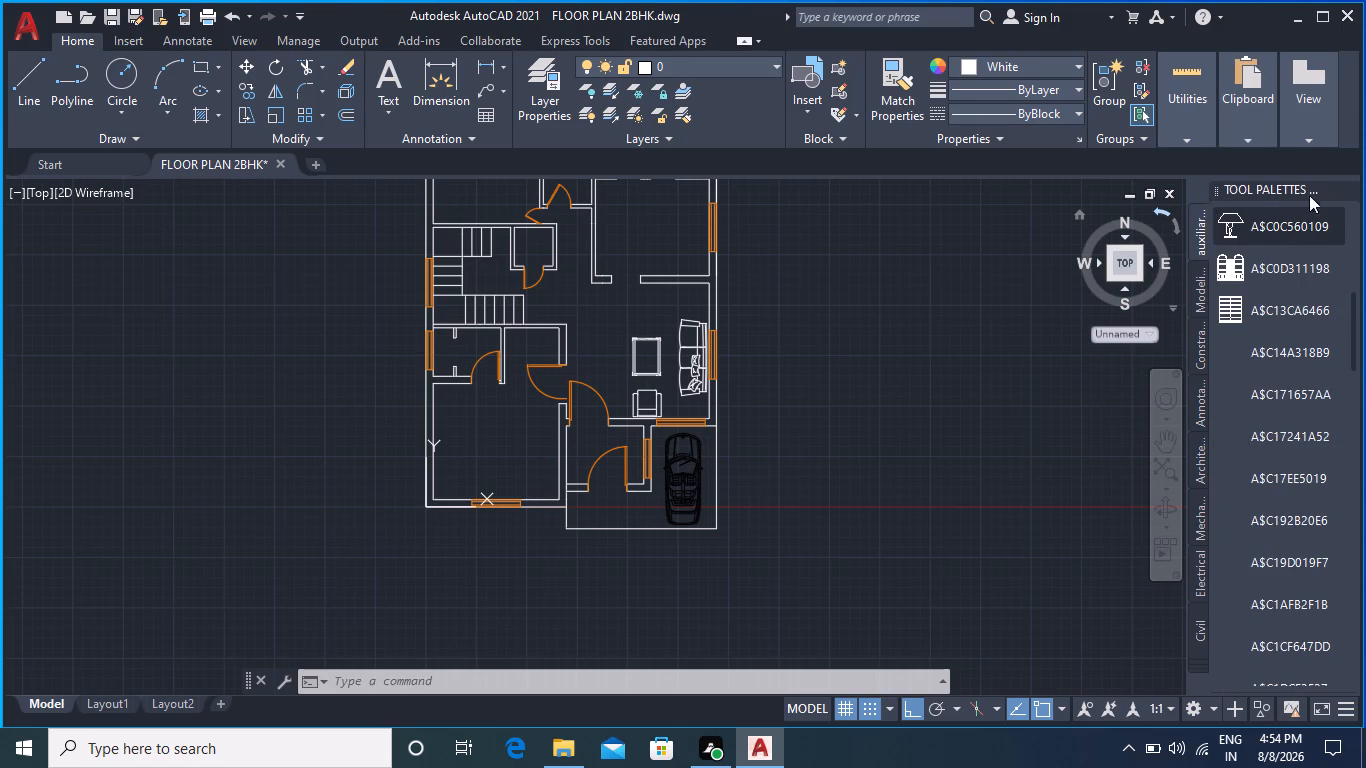
Collapse the anchored Tool Palettes window and close it to clear the drawing area.
drag(1329, 188, 1276, 214)
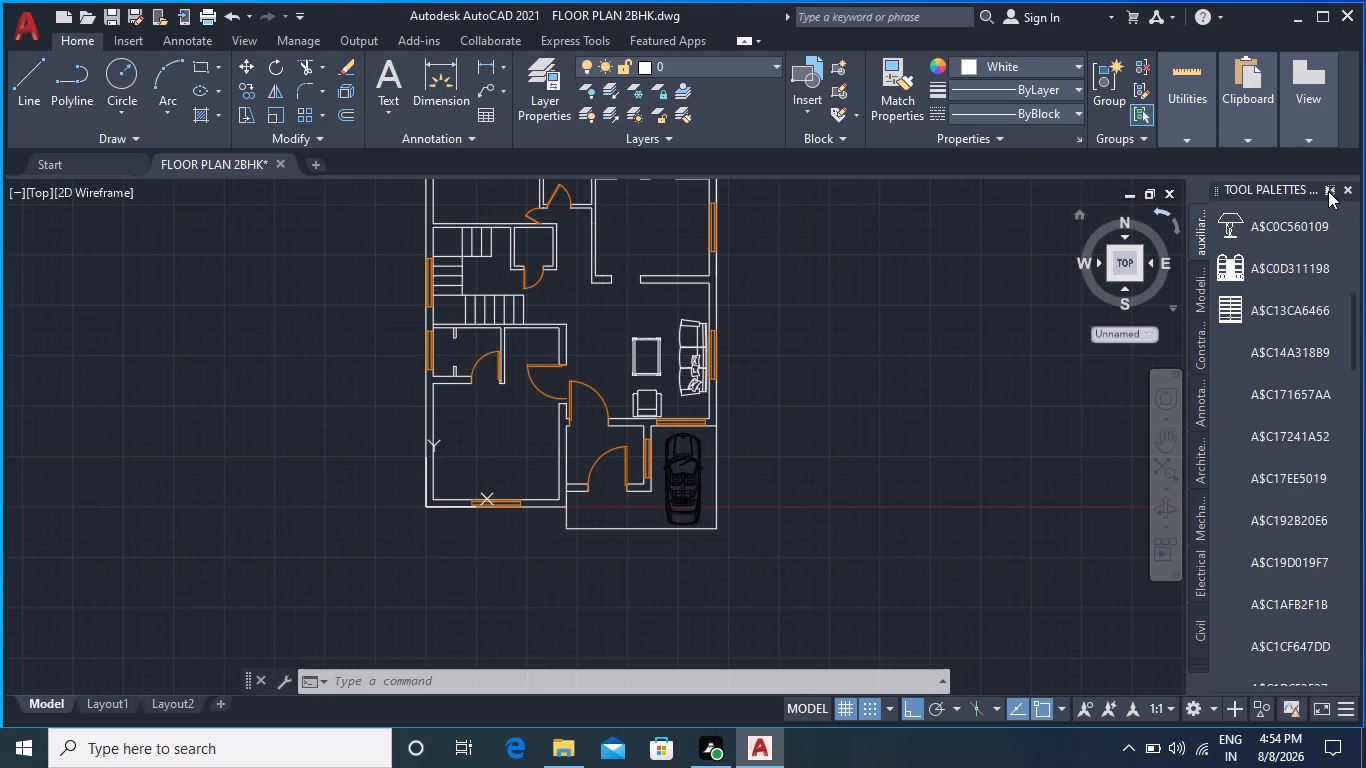
click(1328, 191)
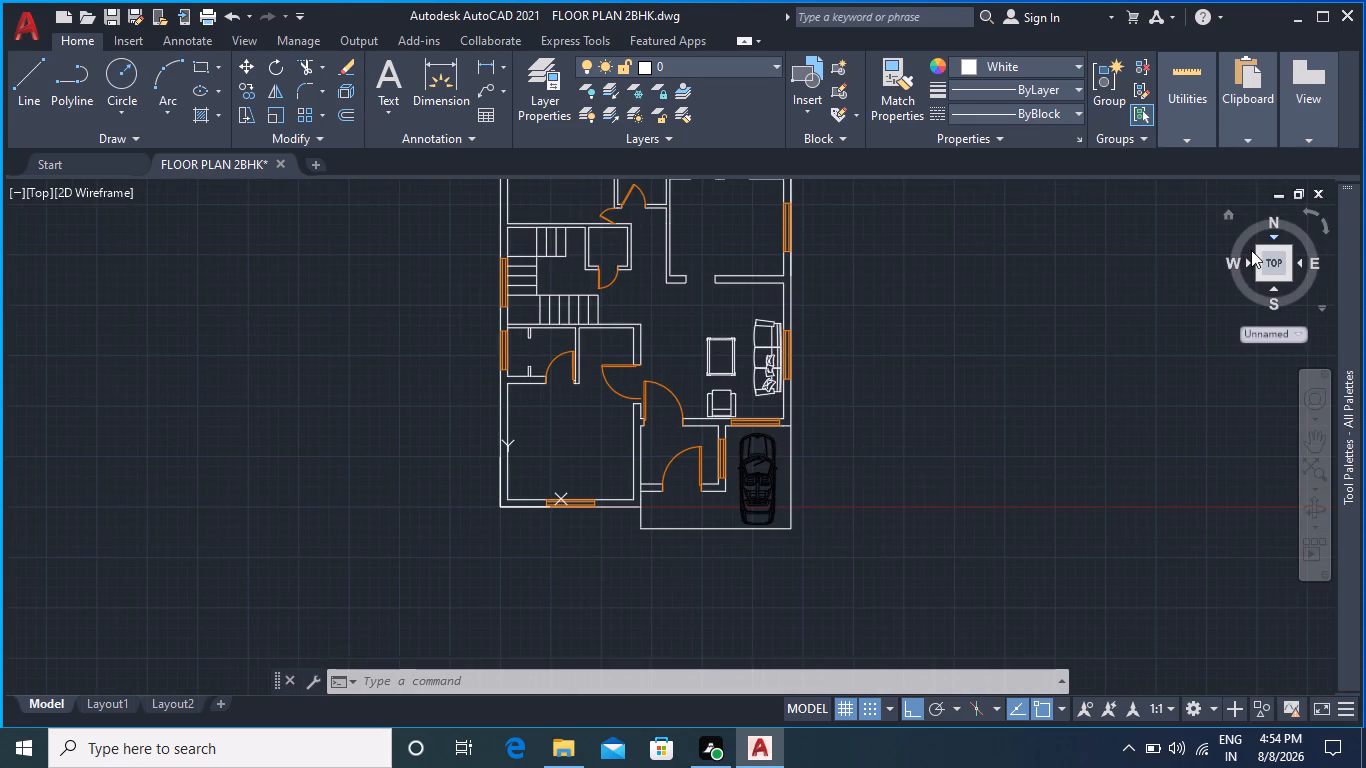
scroll(923, 467, down, 1)
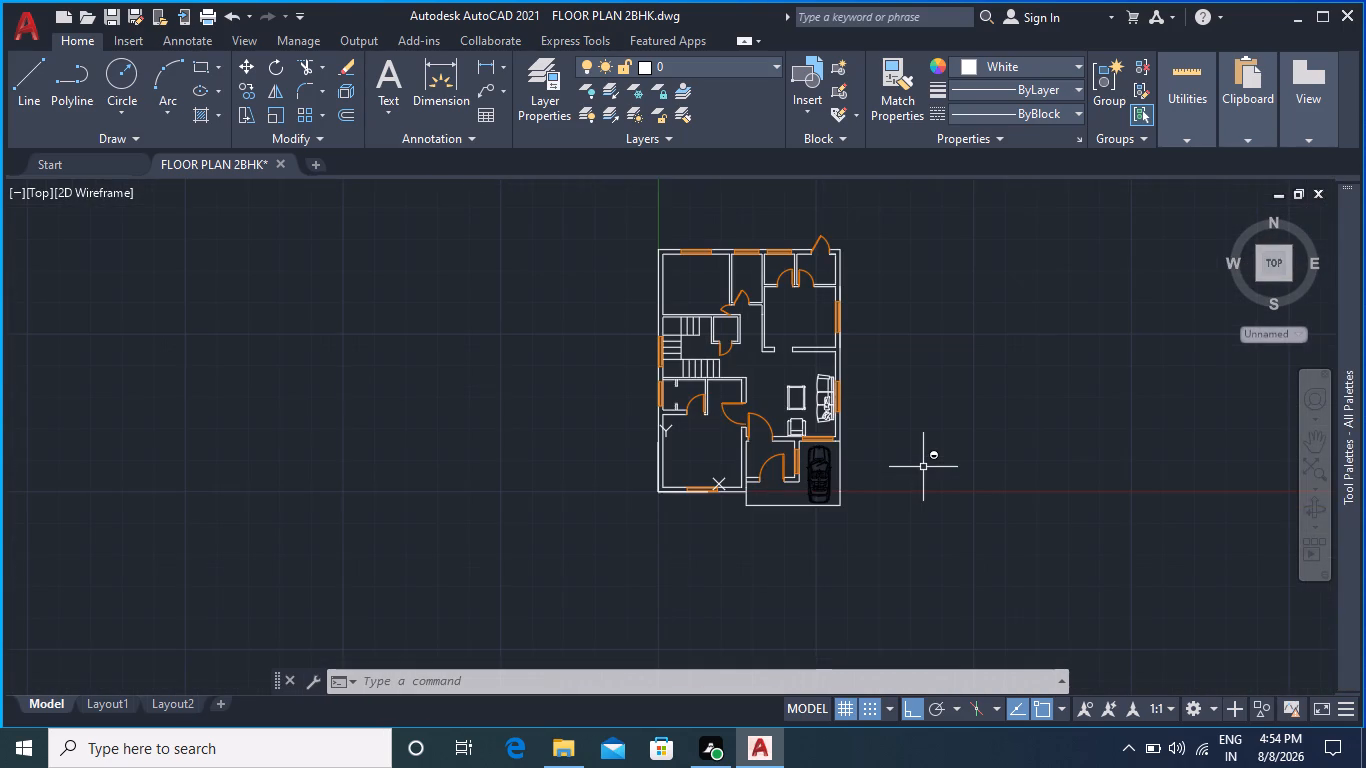
scroll(923, 467, up, 1)
scroll(923, 467, down, 1)
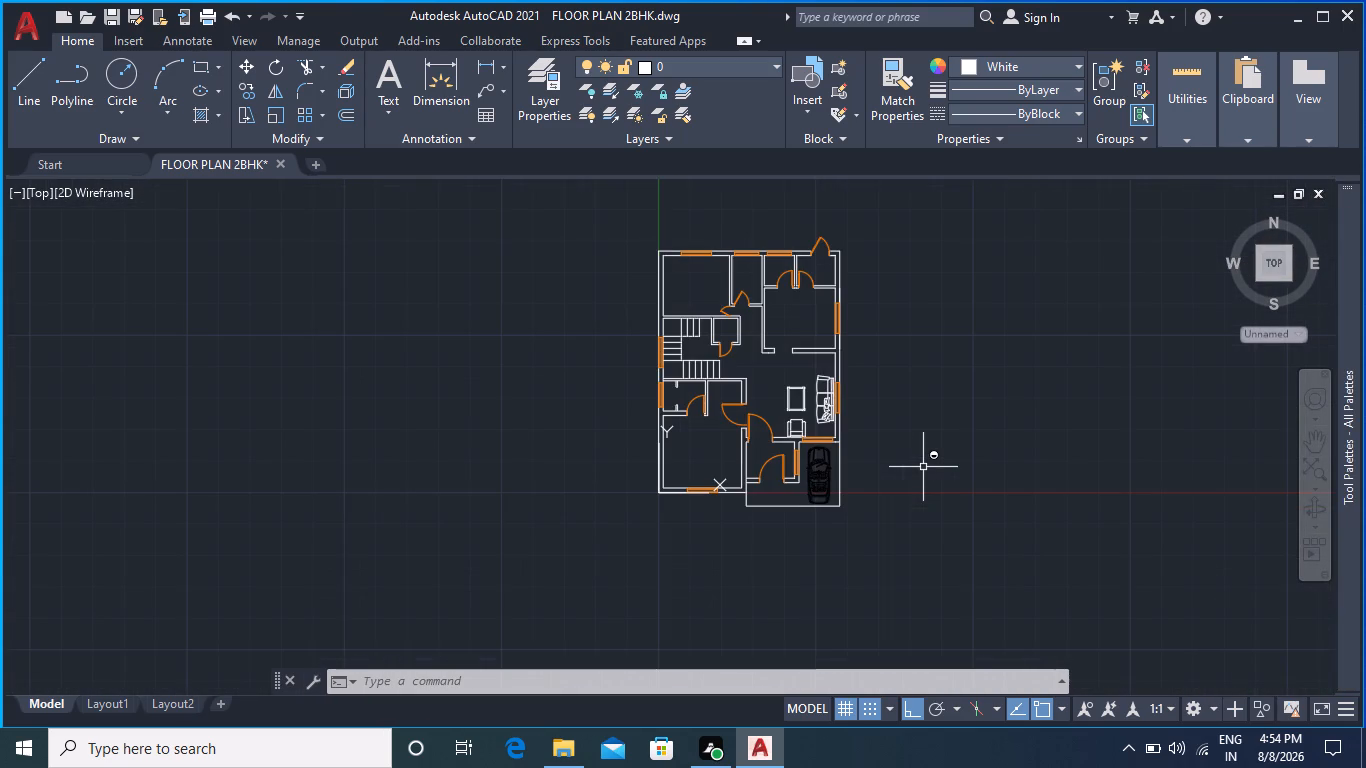
scroll(923, 467, up, 1)
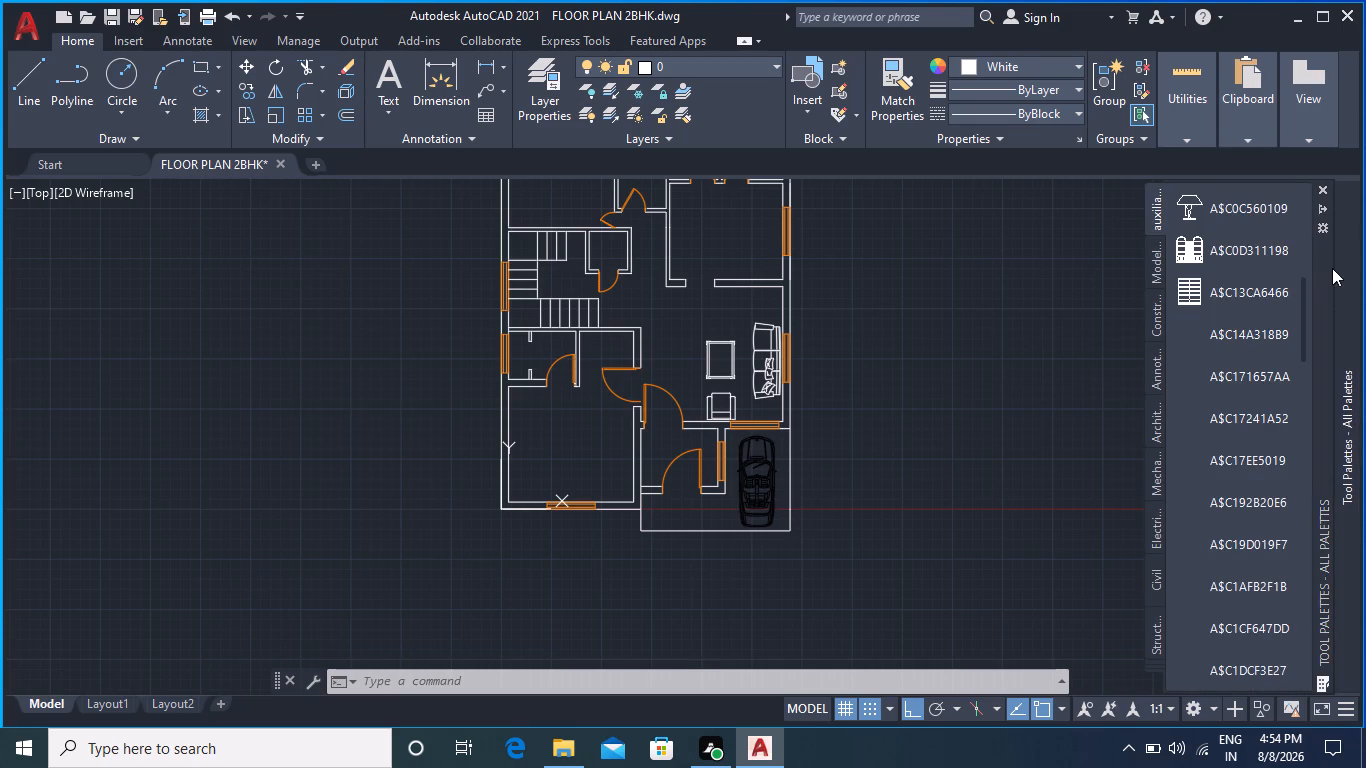
click(1325, 226)
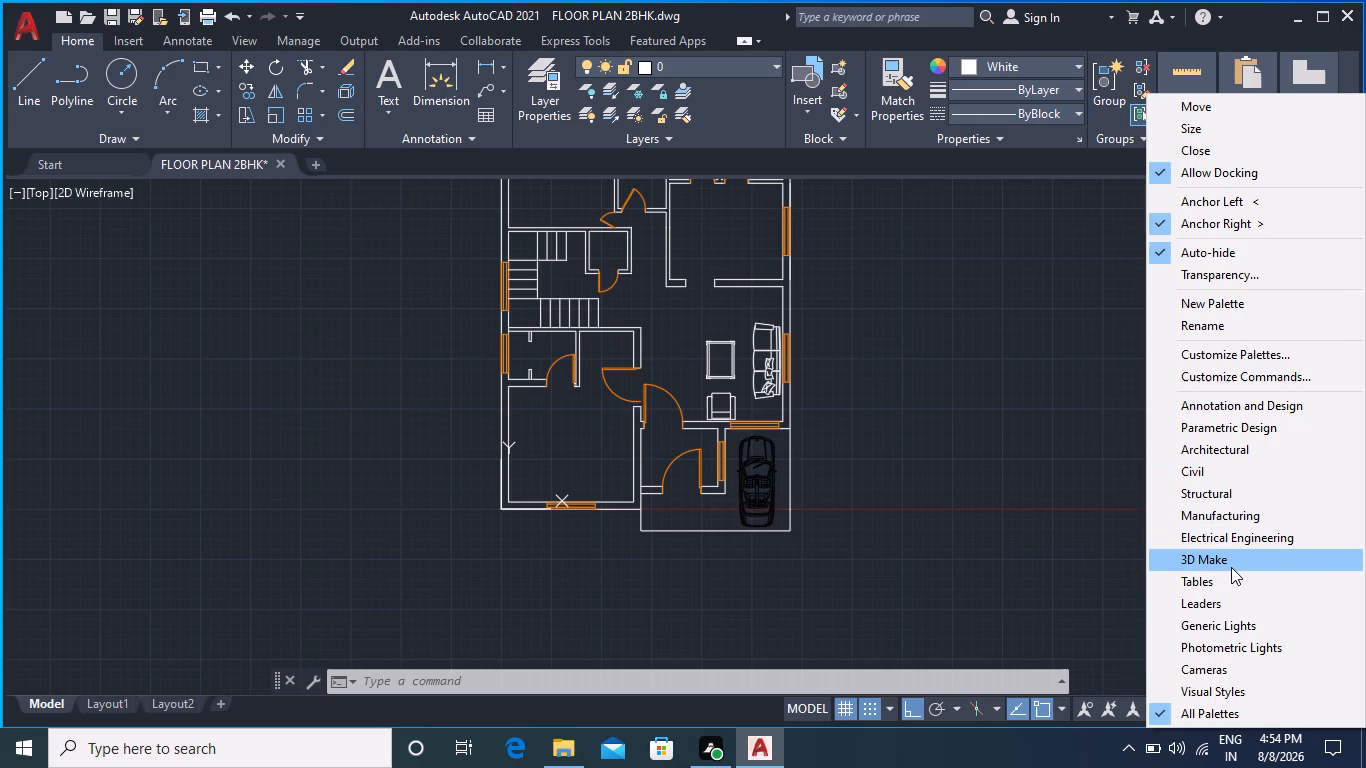
scroll(1236, 568, down, 4)
scroll(1228, 656, down, 1)
scroll(1220, 711, up, 1)
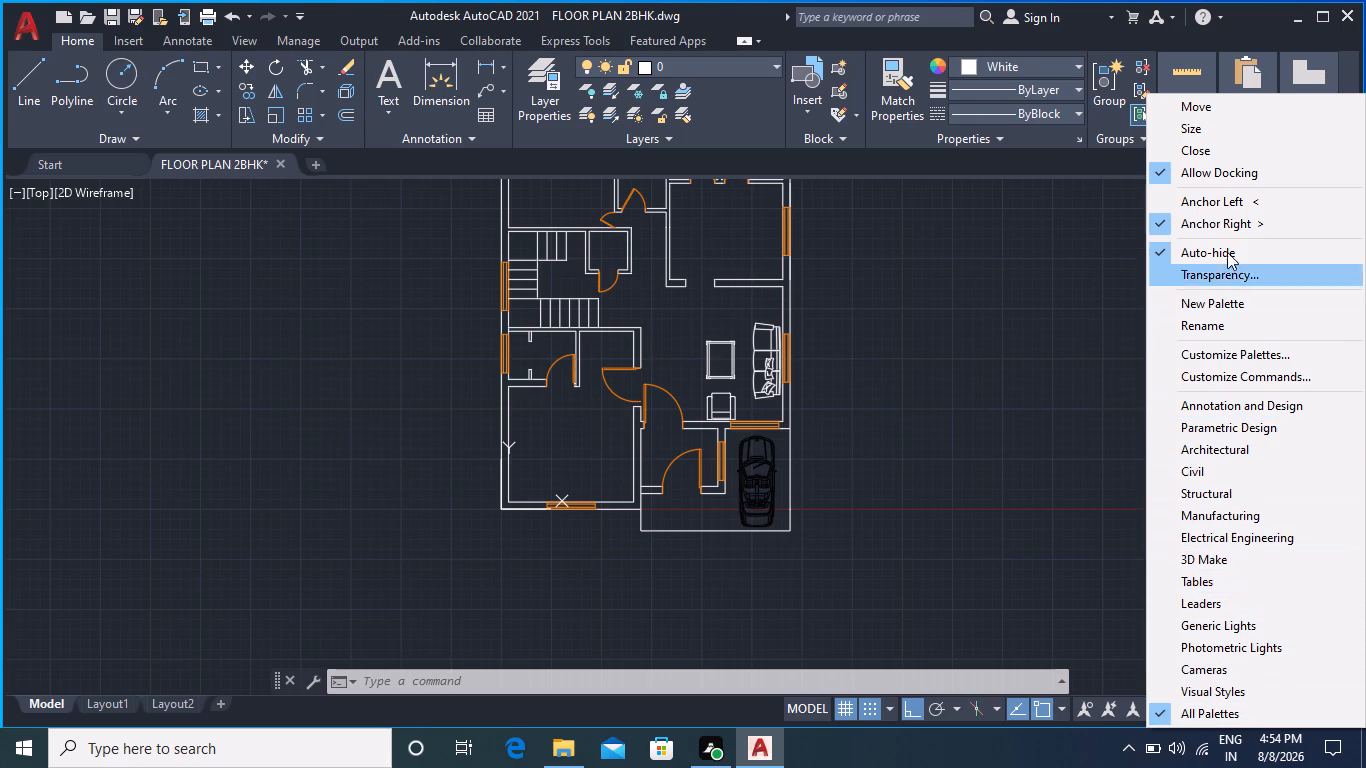
click(1187, 152)
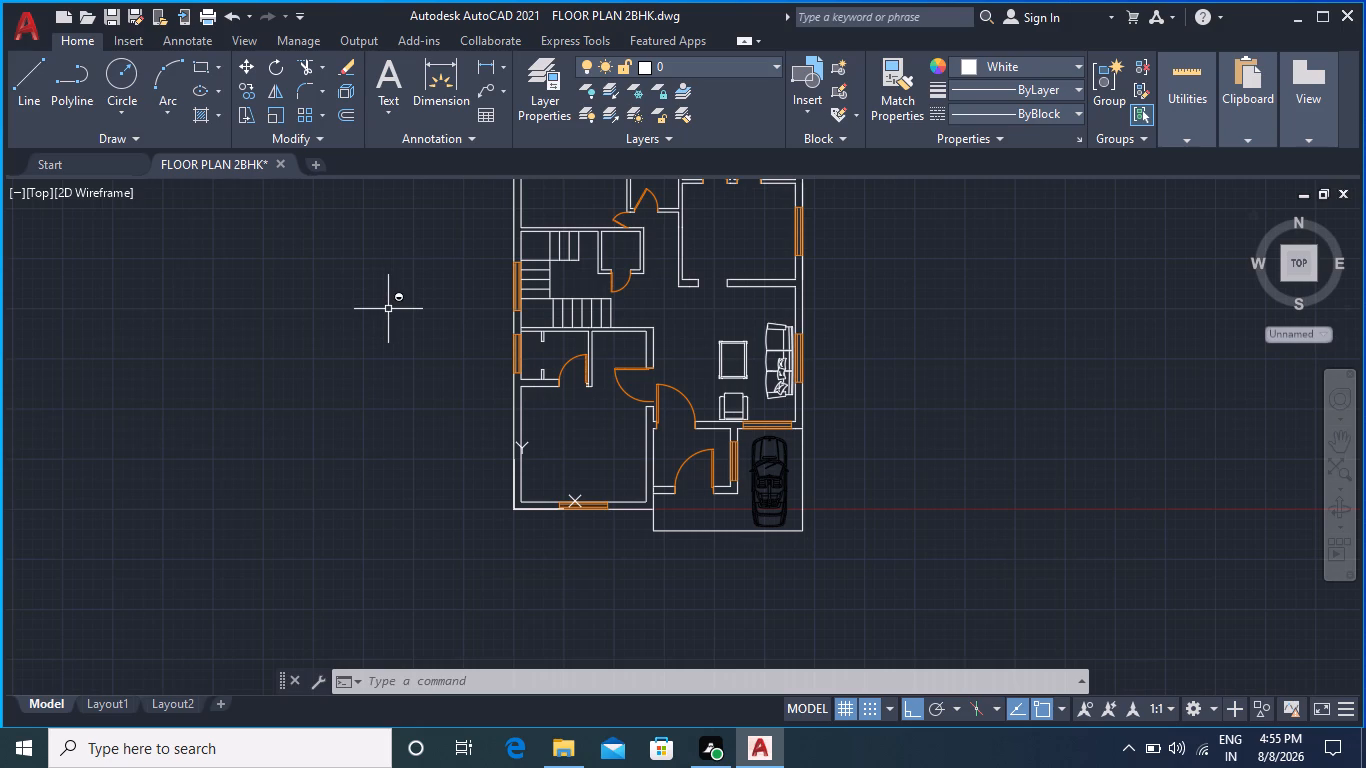
Reopen DesignCenter and examine the block thumbnails in the Blocks category of auxiliary_furniture.dwg.
text(dc)
key(Return)
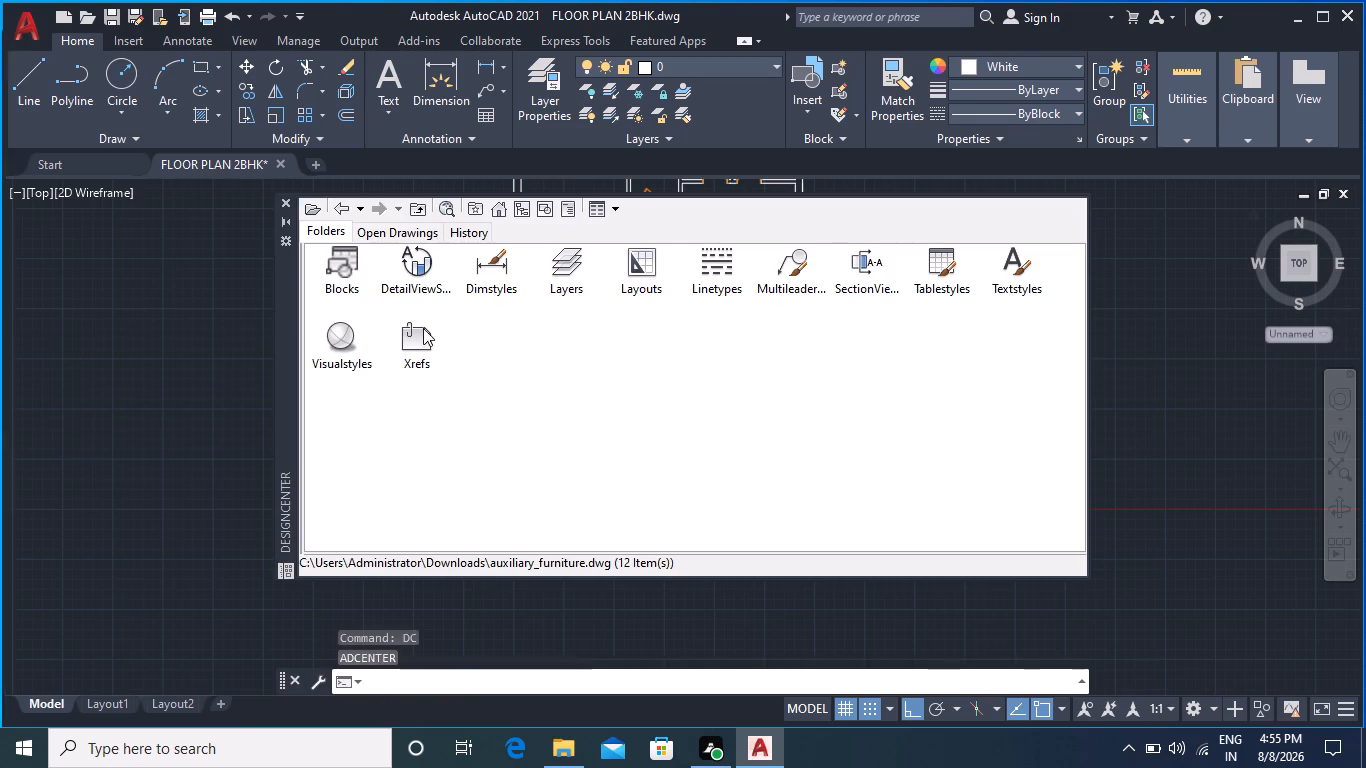
right_click(504, 386)
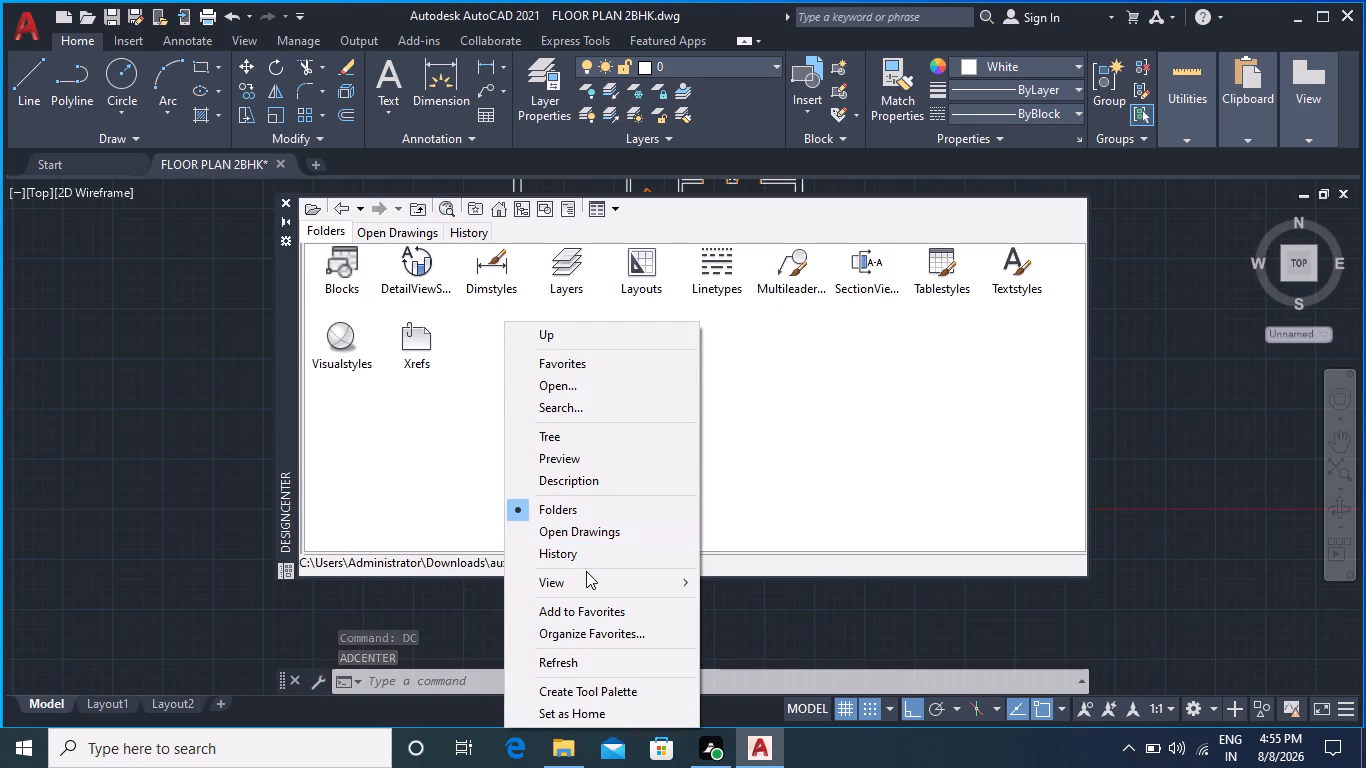
scroll(591, 582, down, 3)
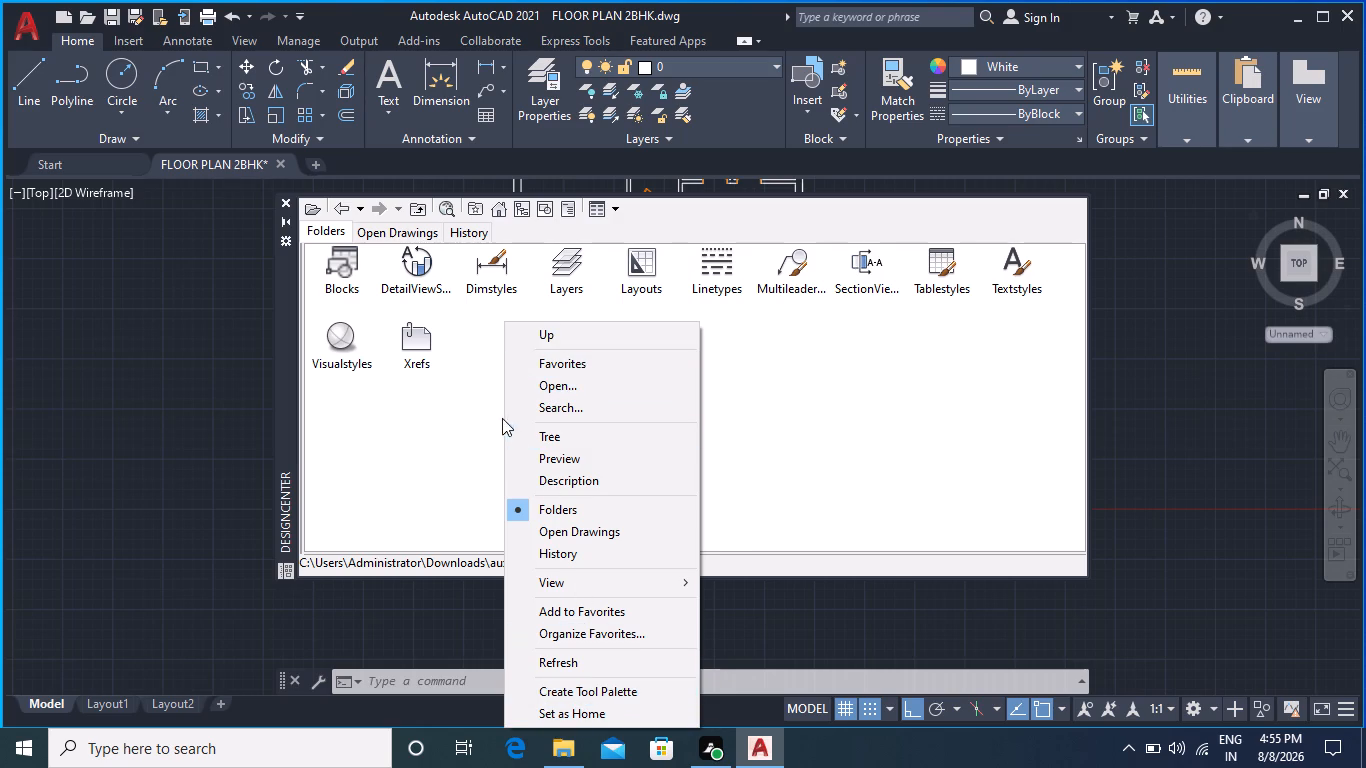
click(425, 442)
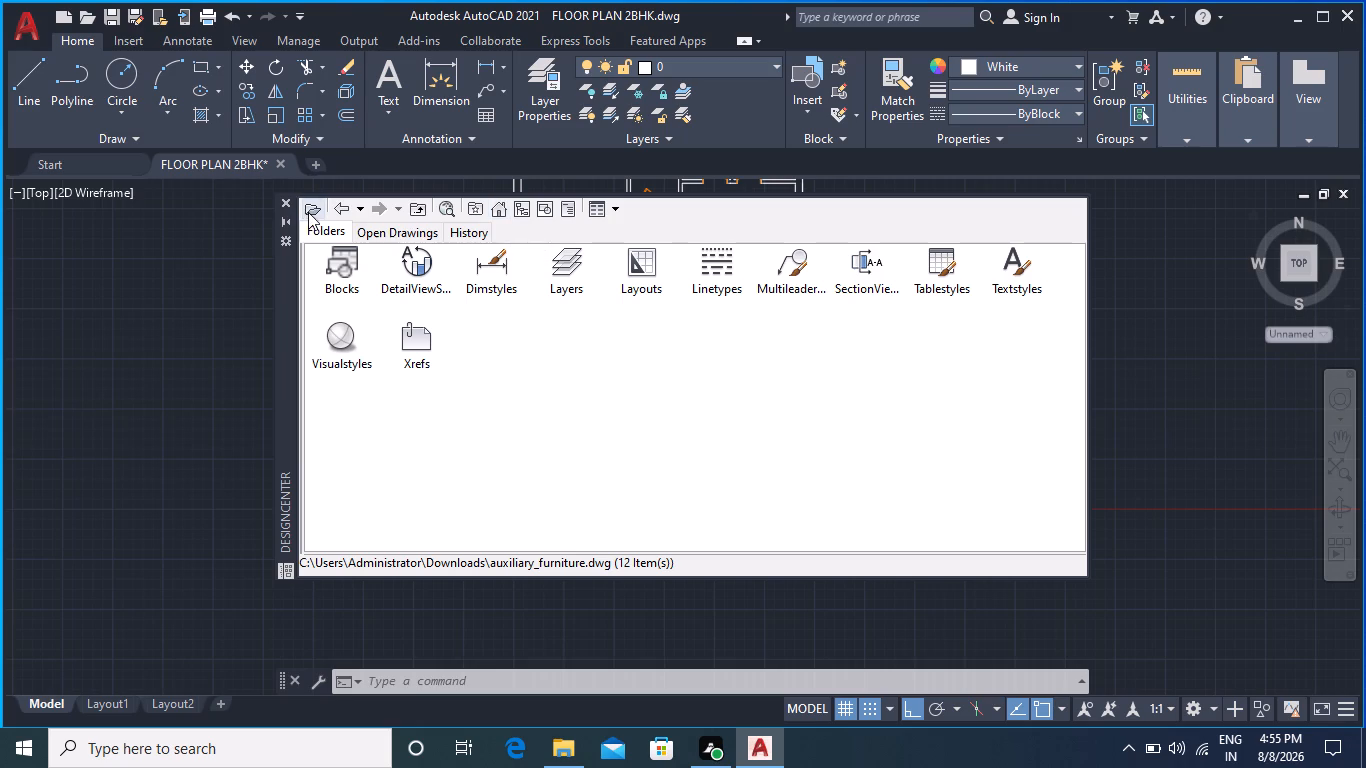
double_click(357, 266)
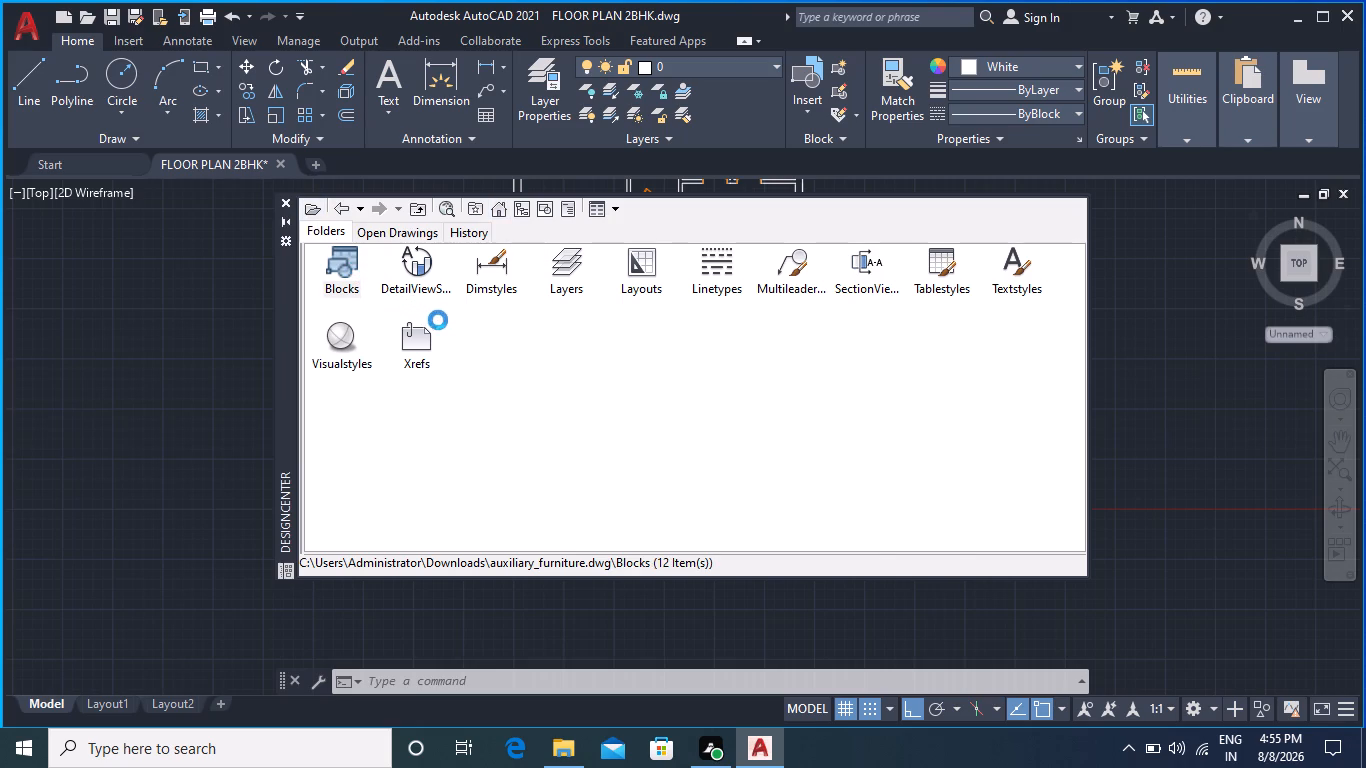
scroll(682, 386, down, 9)
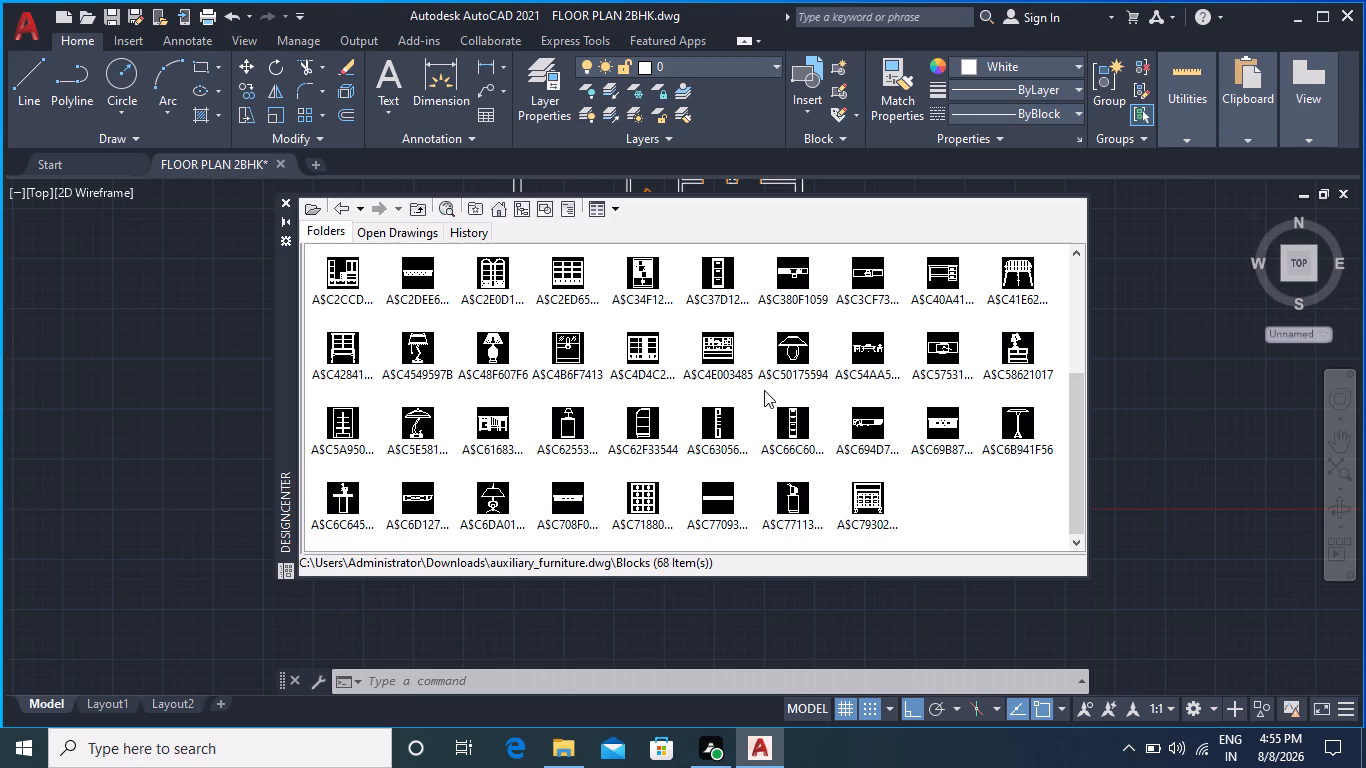
scroll(764, 387, up, 1)
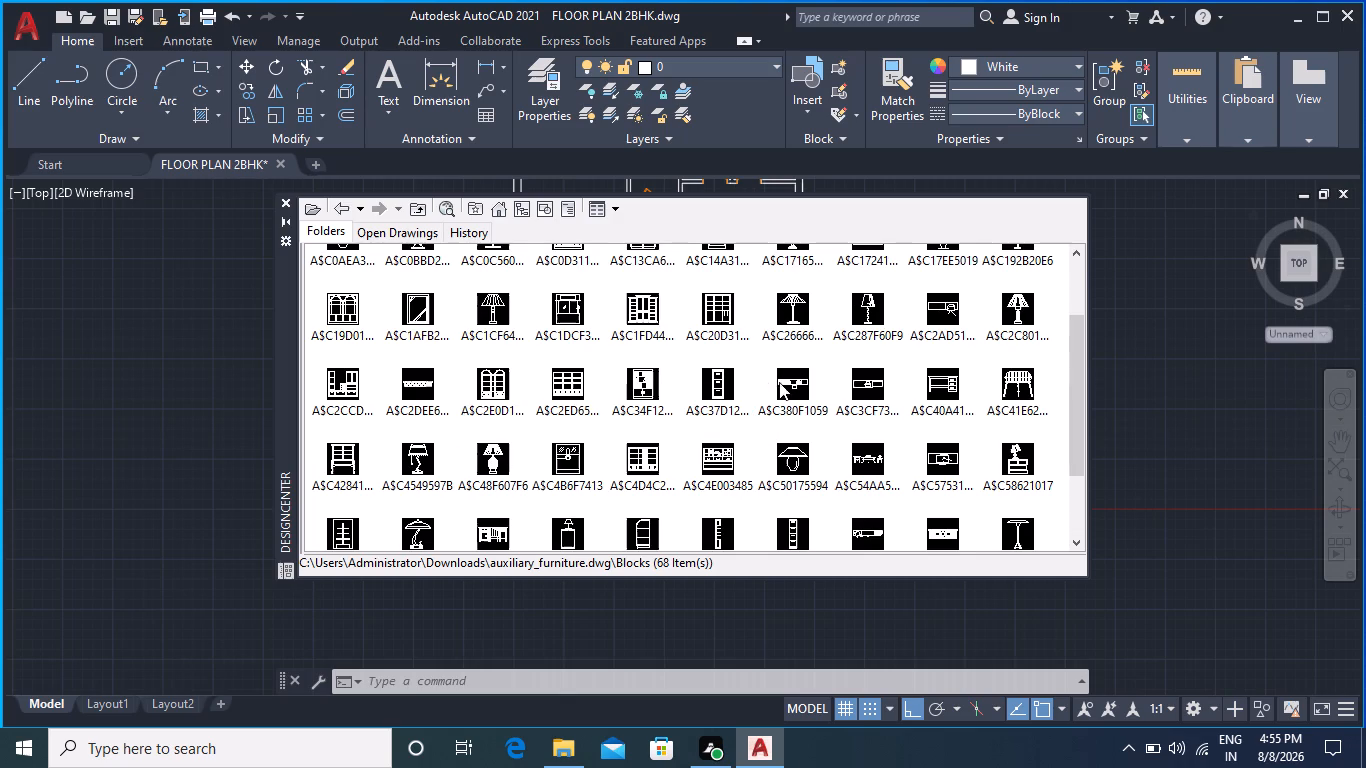
scroll(840, 392, up, 2)
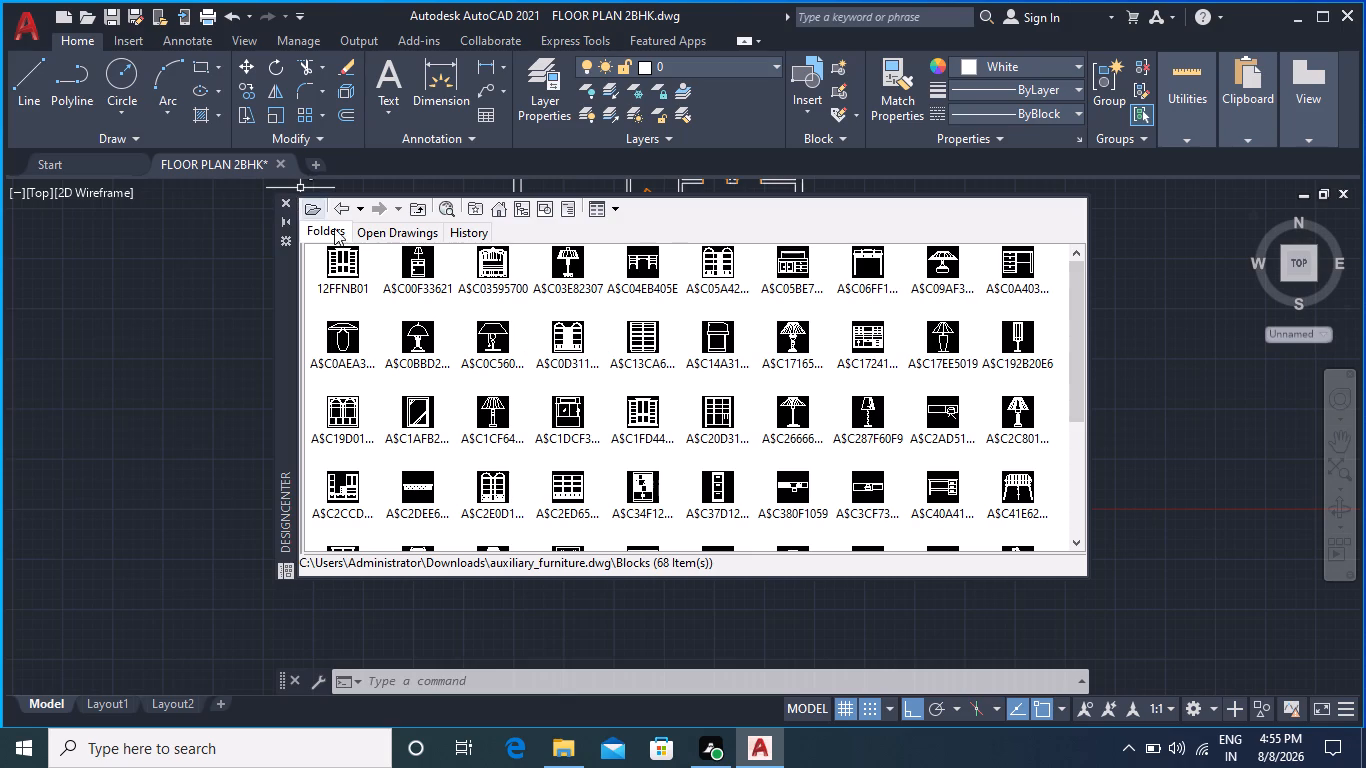
Load couches_and_sofas_in_plan.dwg from Downloads into DesignCenter and open its Blocks category.
click(309, 207)
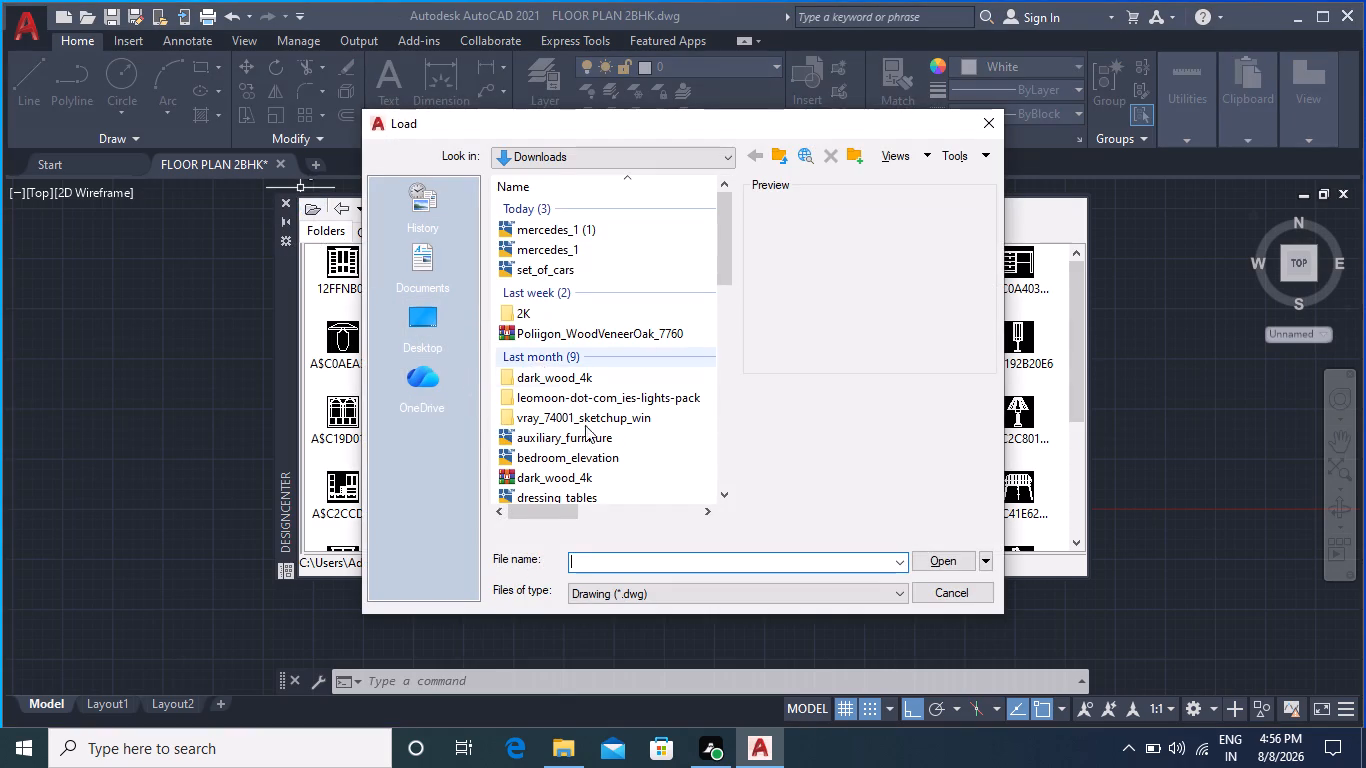
scroll(551, 360, down, 10)
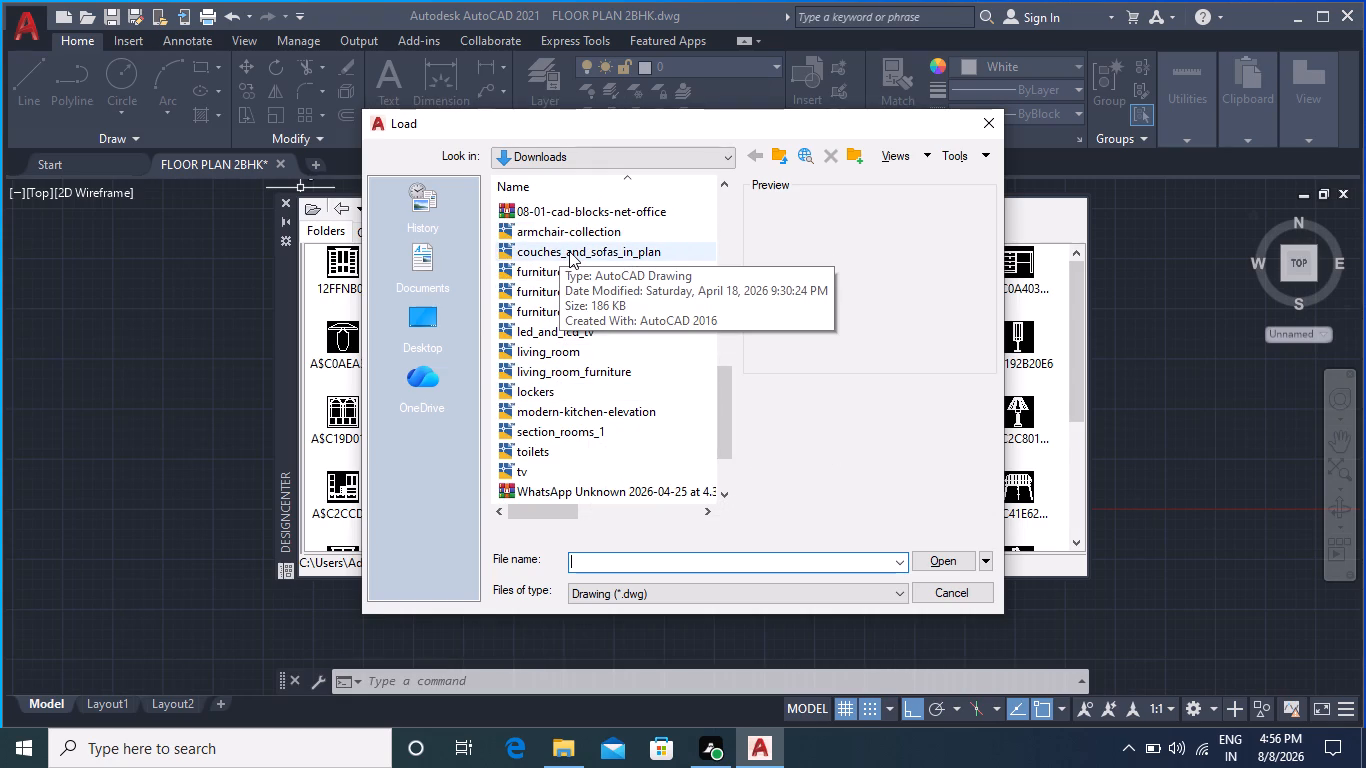
click(569, 251)
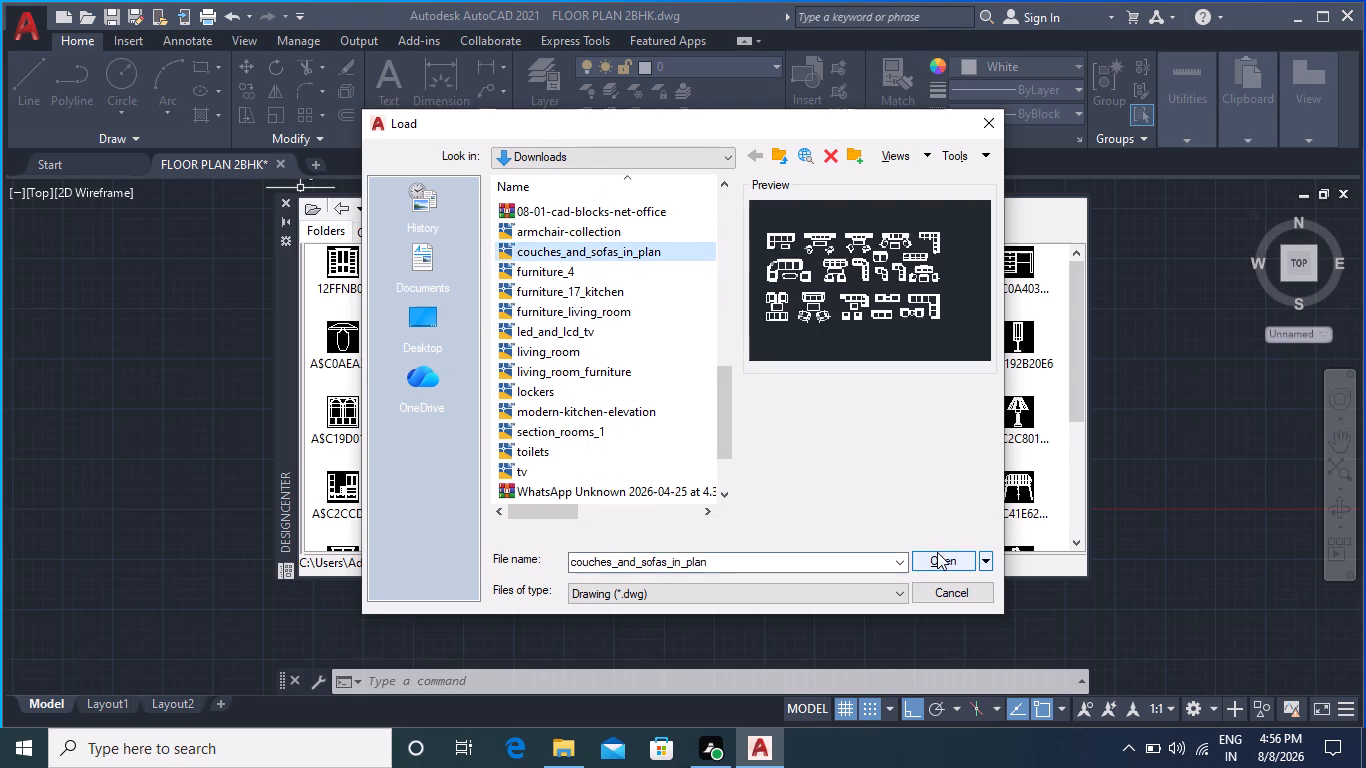
click(937, 555)
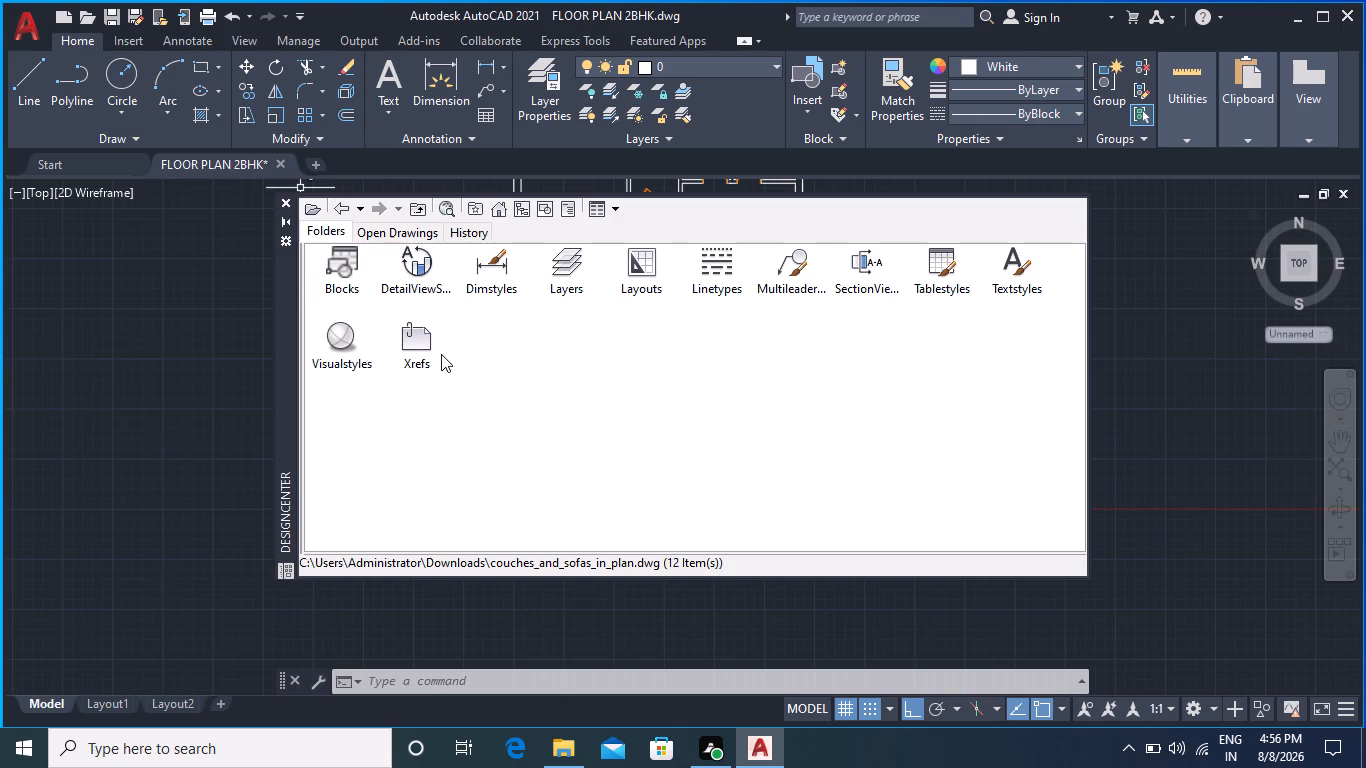
scroll(446, 354, down, 2)
double_click(356, 275)
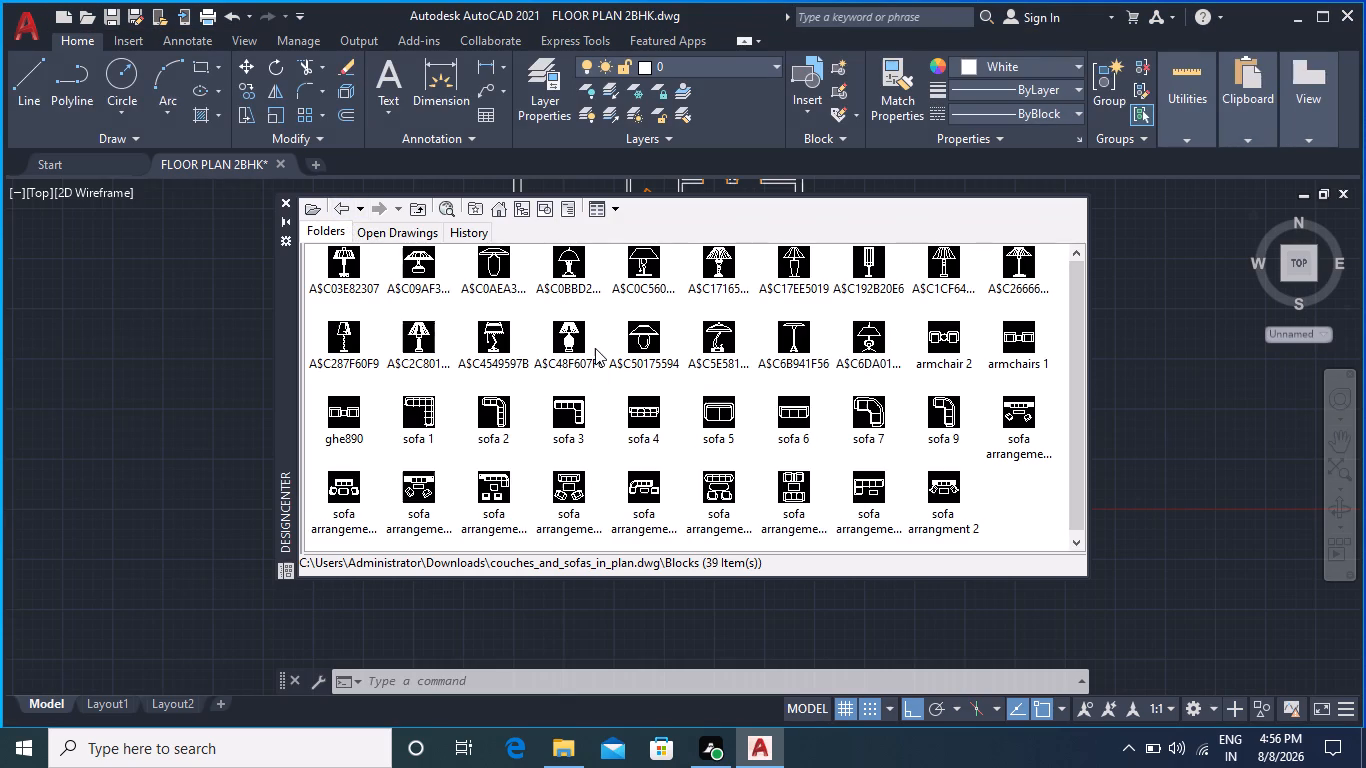
Examine the lamp, armchair and sofa blocks of couches_and_sofas_in_plan.dwg and return to the drawing's content categories.
scroll(595, 348, up, 3)
scroll(596, 348, down, 2)
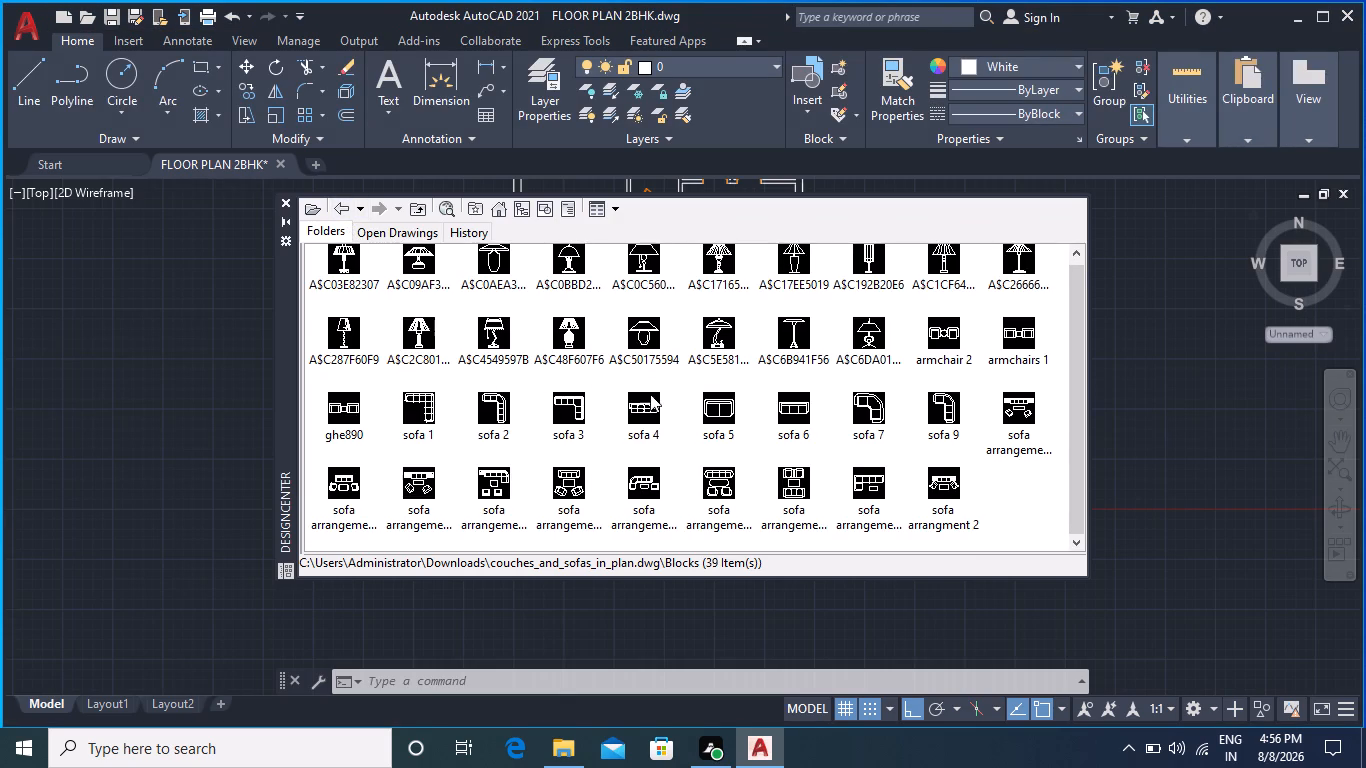
scroll(651, 395, up, 9)
scroll(658, 337, down, 3)
scroll(655, 337, up, 2)
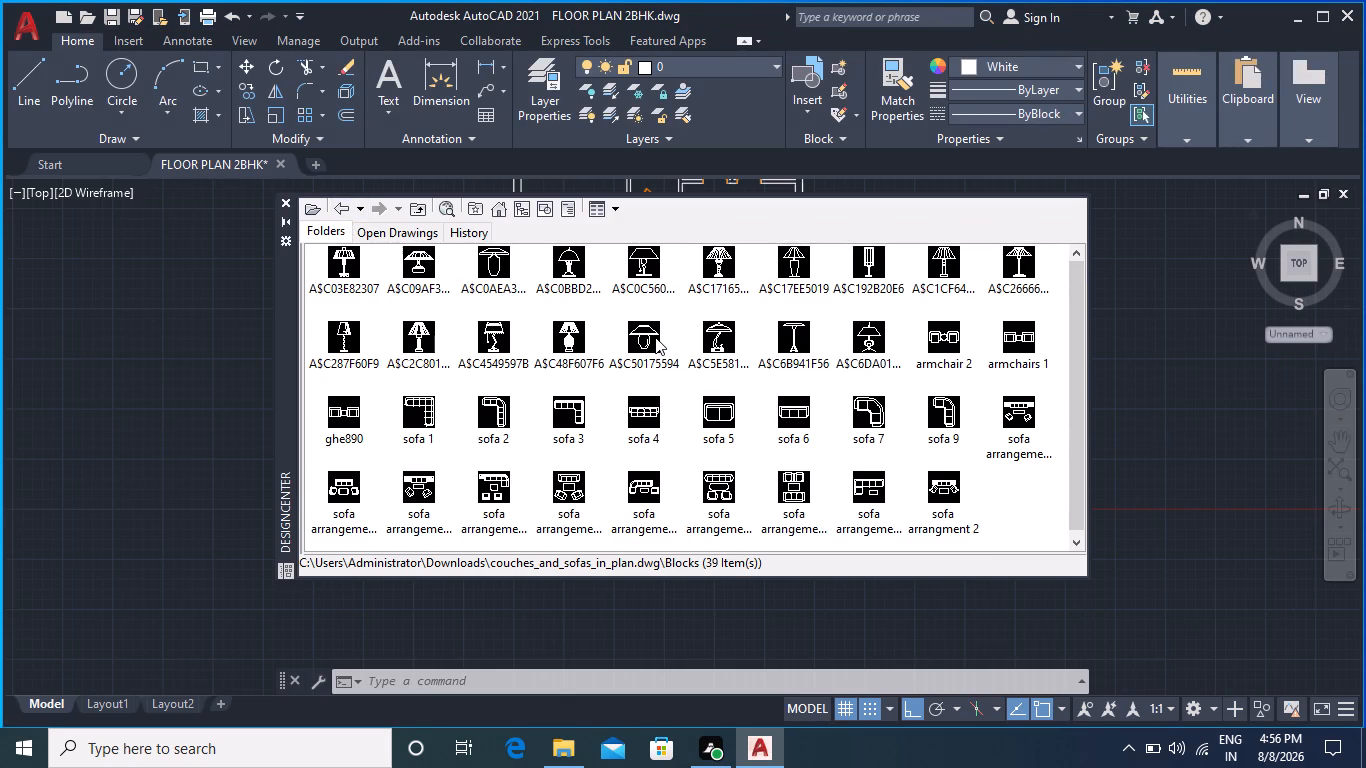
scroll(655, 337, up, 4)
scroll(655, 337, down, 4)
scroll(655, 337, up, 6)
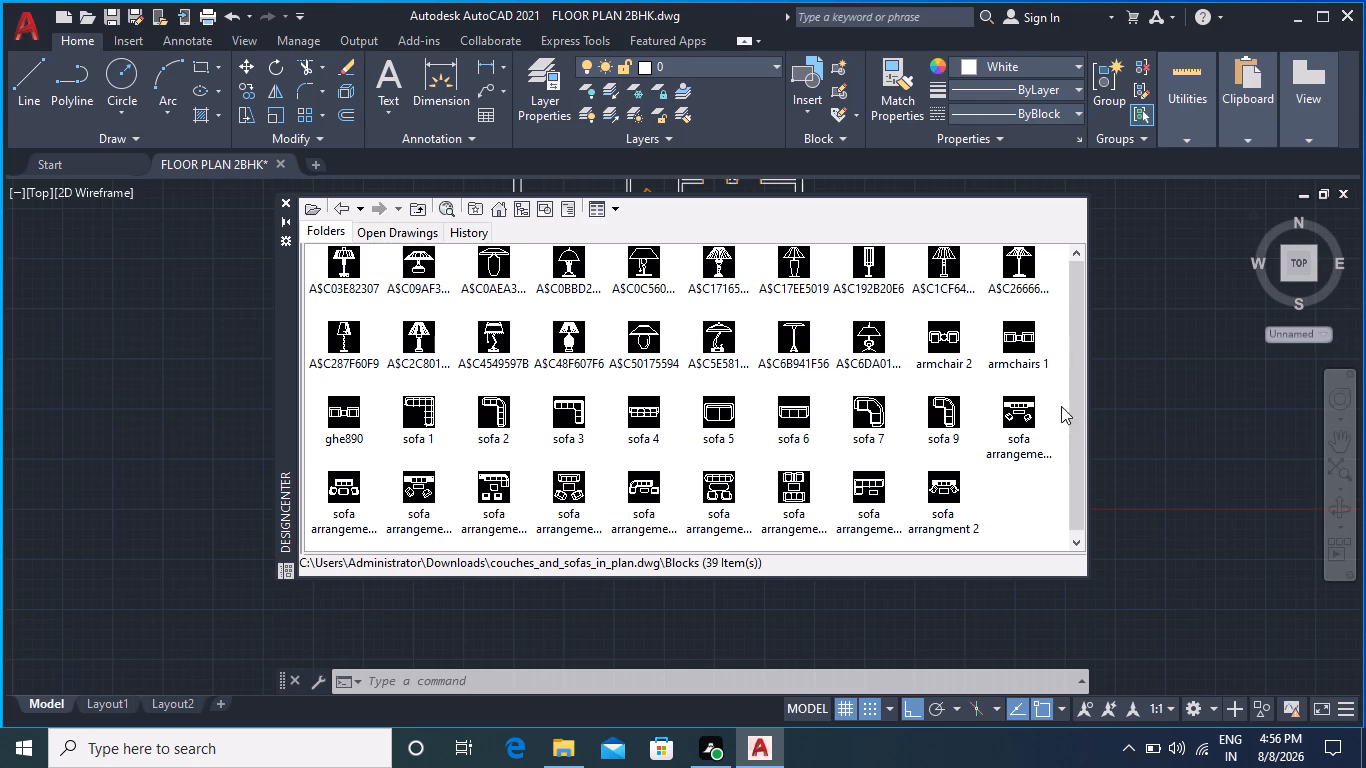
scroll(673, 356, down, 3)
click(333, 210)
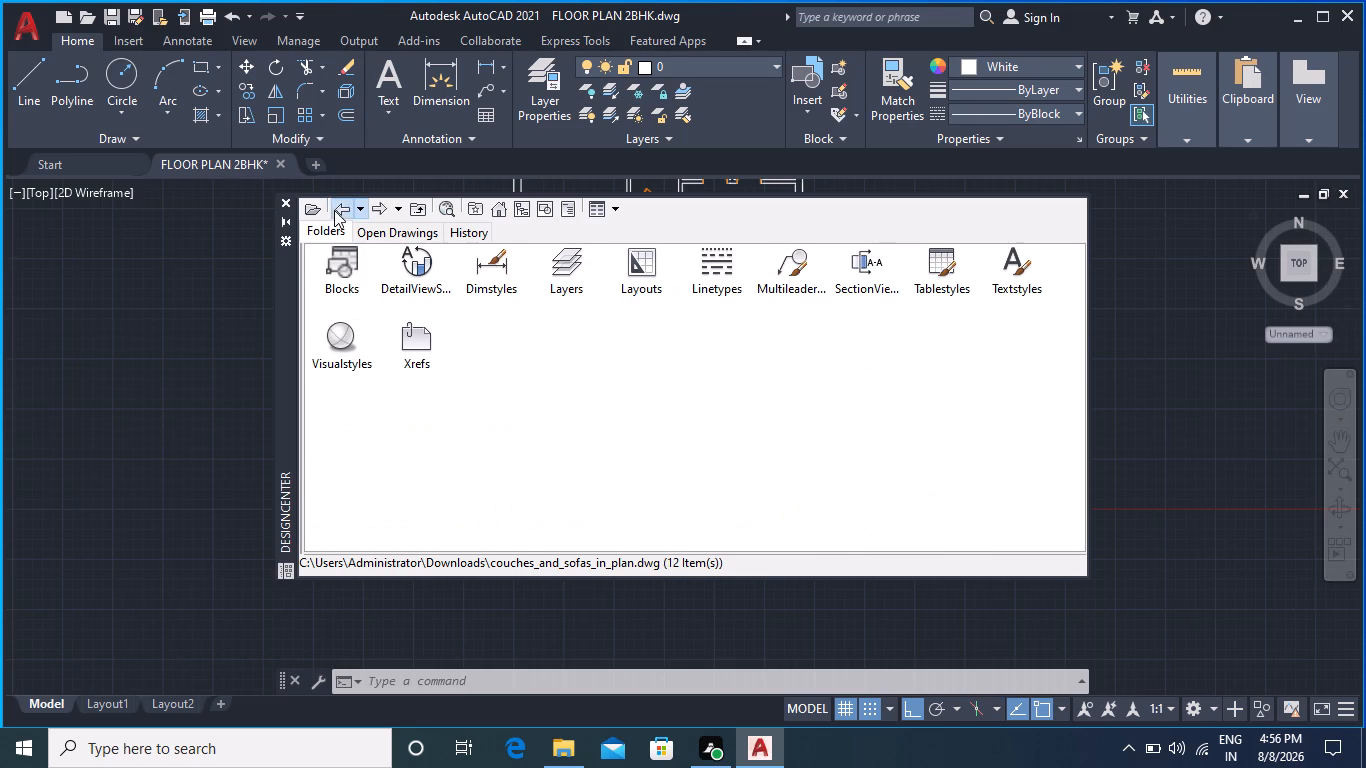
Look through the DetailViewStyles, Dimstyles and Visualstyles categories of couches_and_sofas_in_plan.dwg in DesignCenter.
double_click(430, 282)
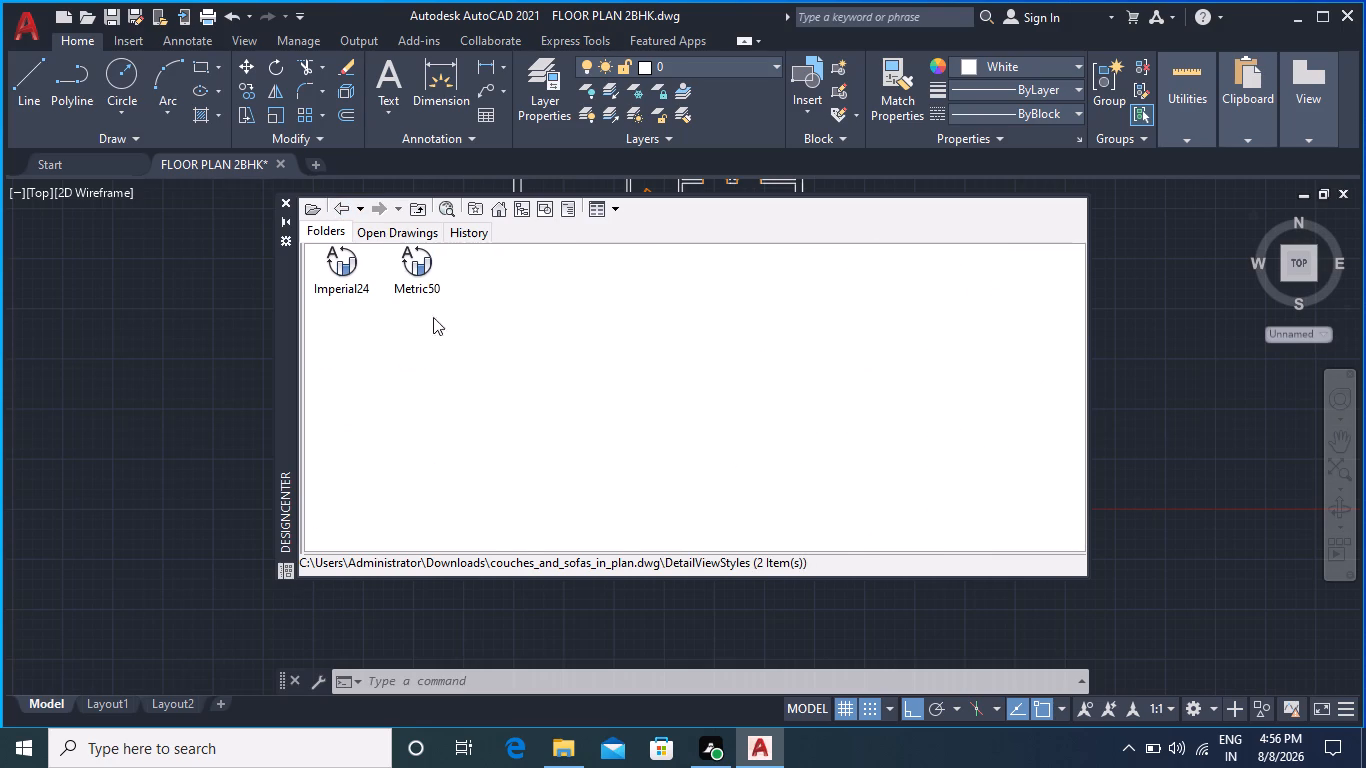
click(338, 211)
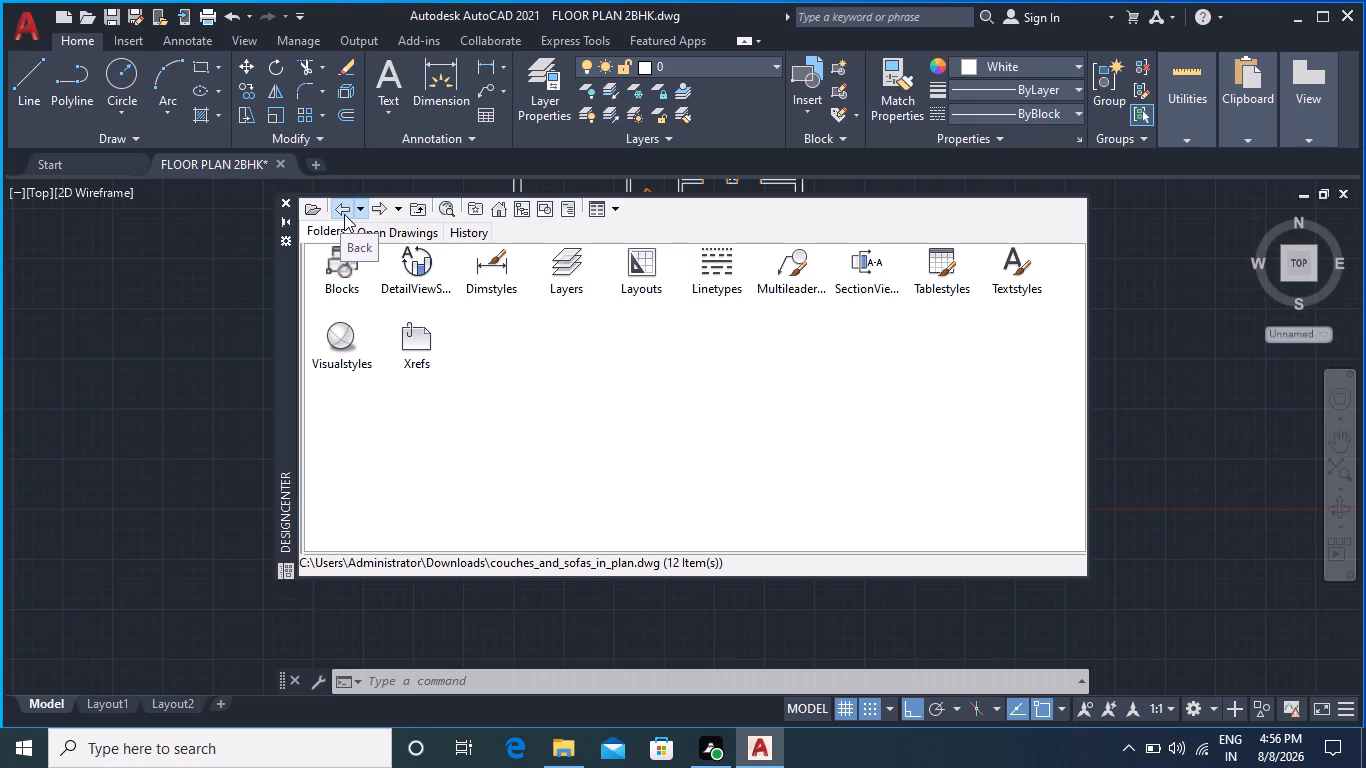
double_click(415, 256)
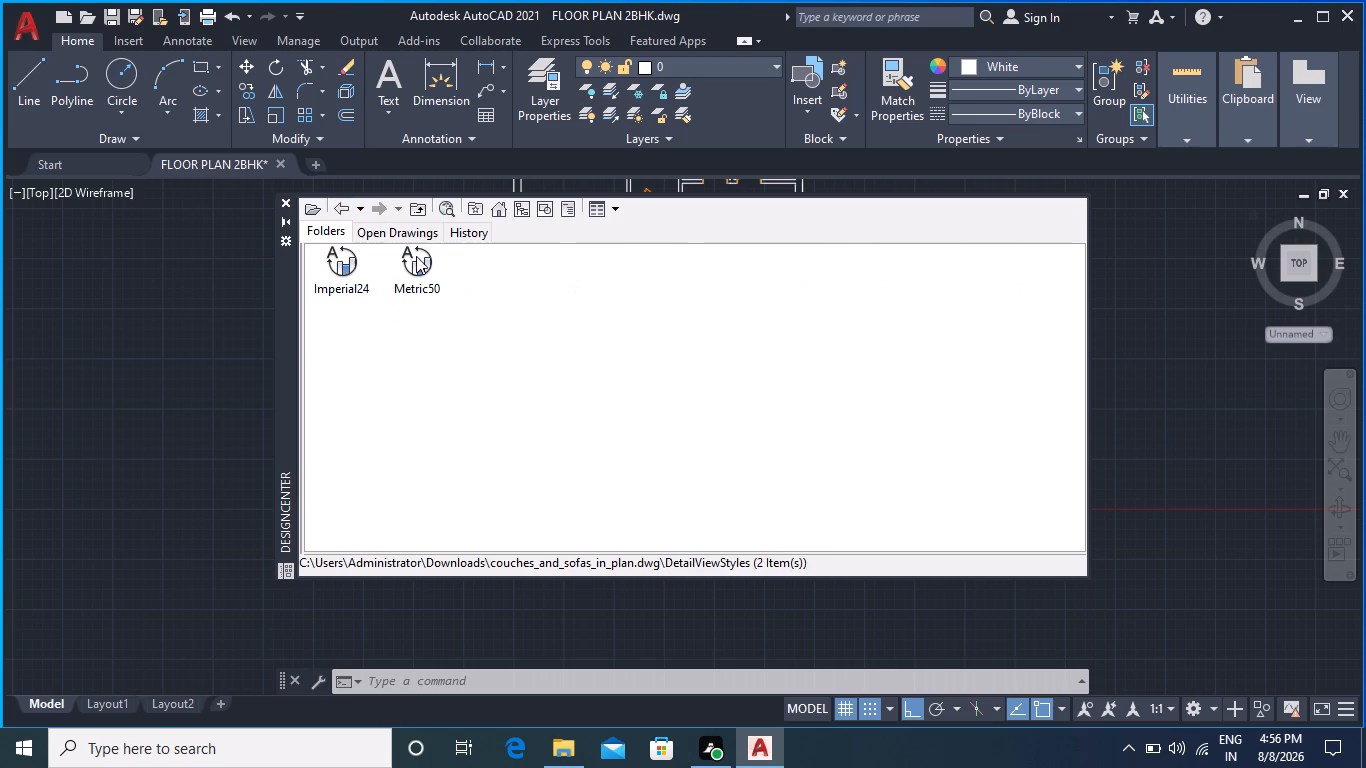
click(334, 212)
double_click(491, 263)
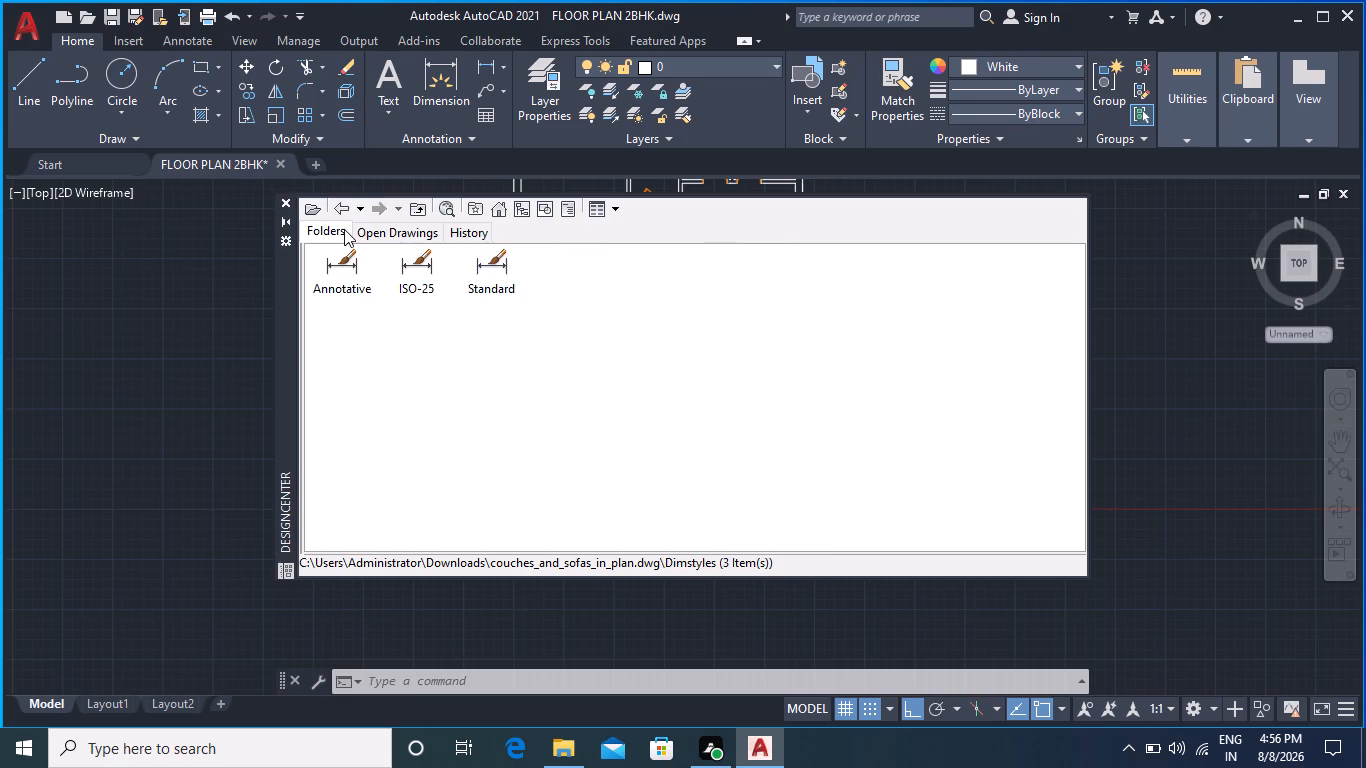
click(331, 209)
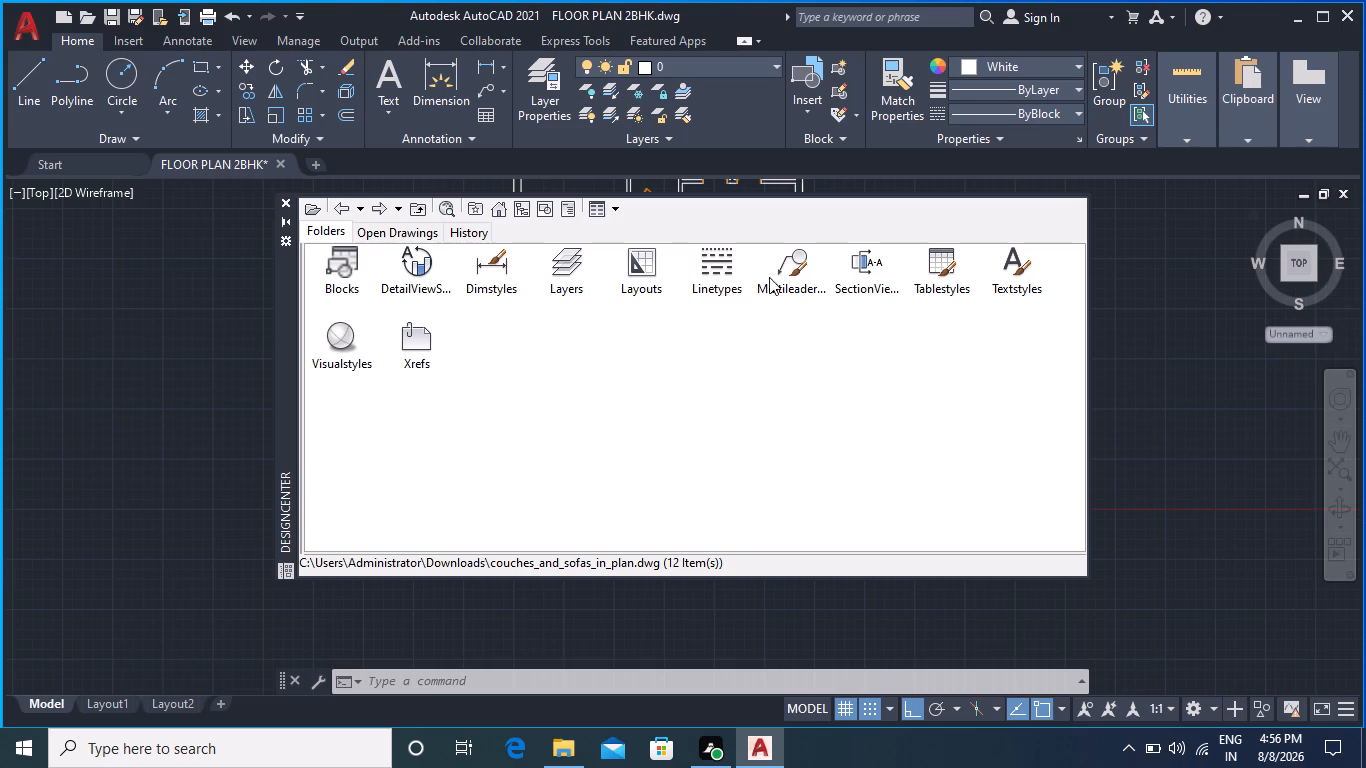
double_click(343, 355)
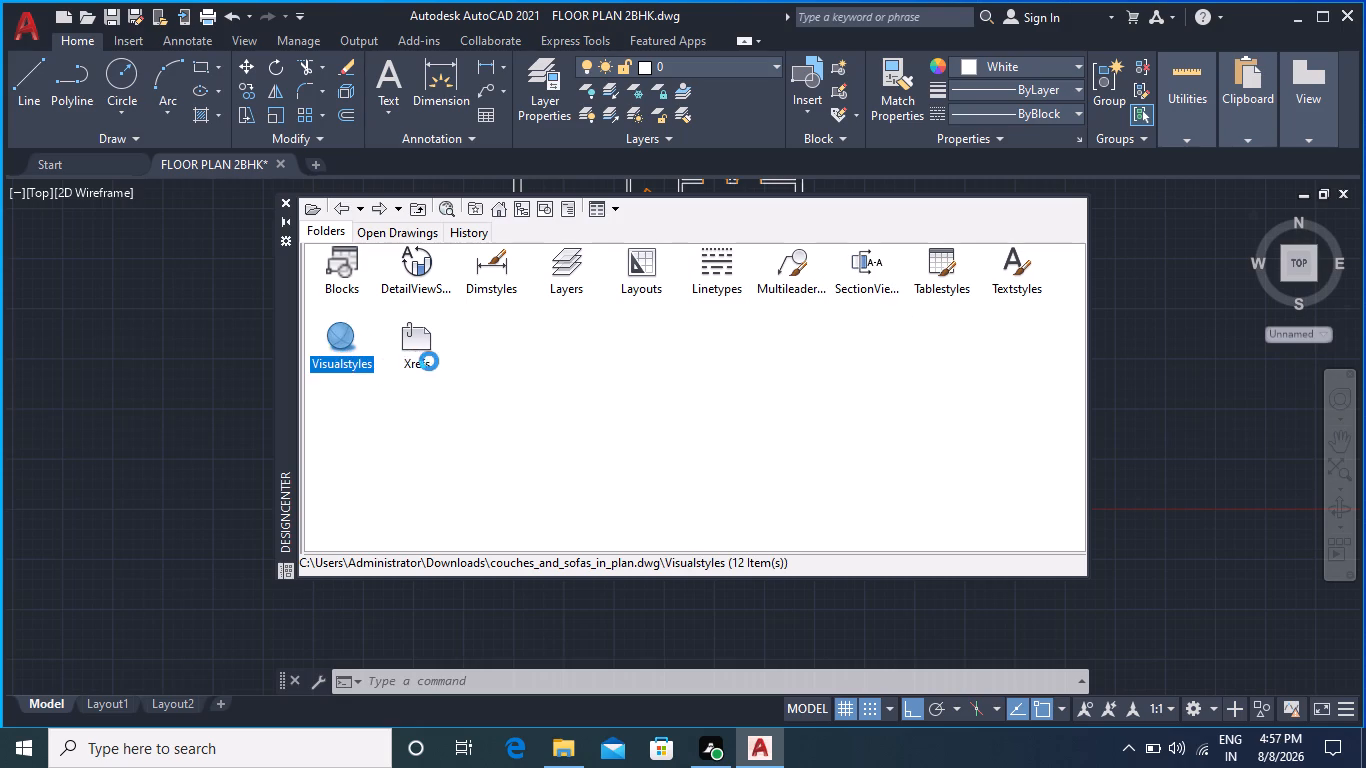
click(345, 209)
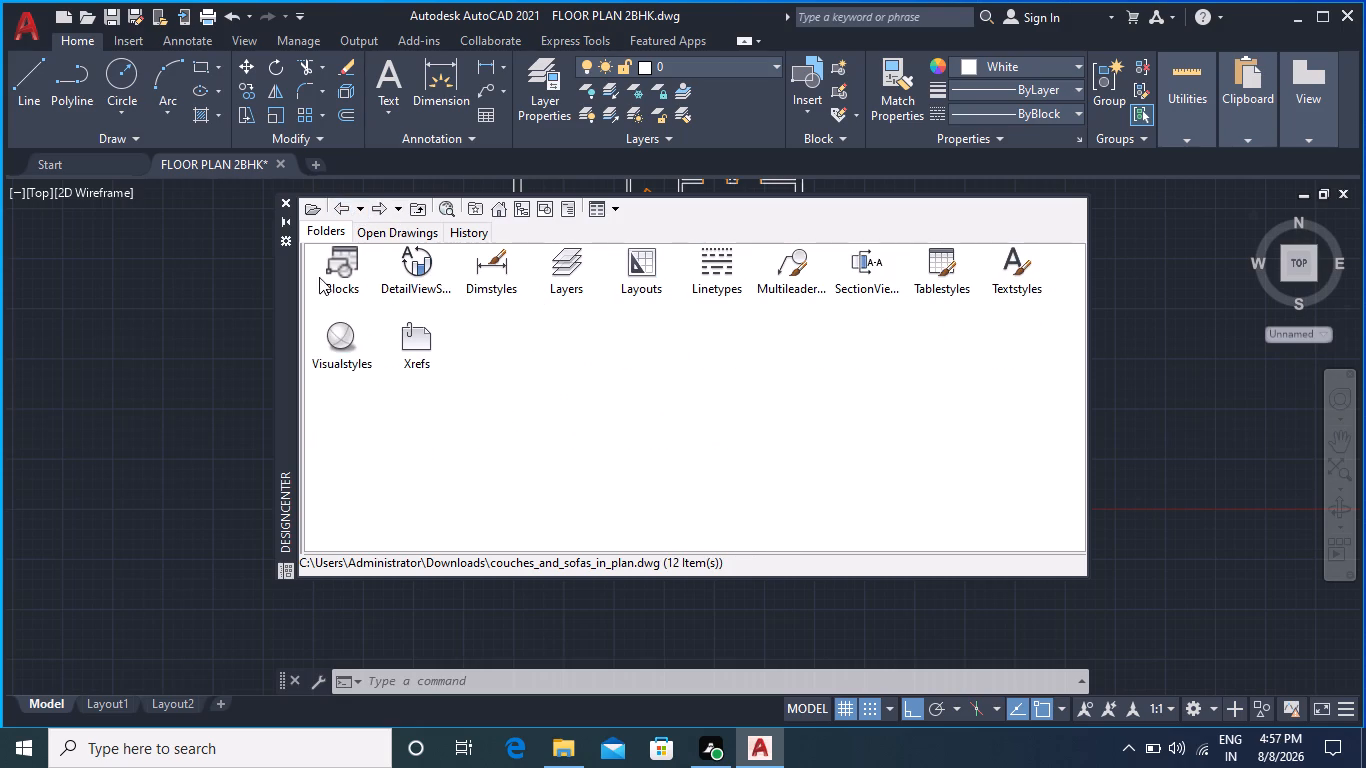
Review the thumbnails in the Blocks category of couches_and_sofas_in_plan.dwg again and close DesignCenter.
double_click(326, 272)
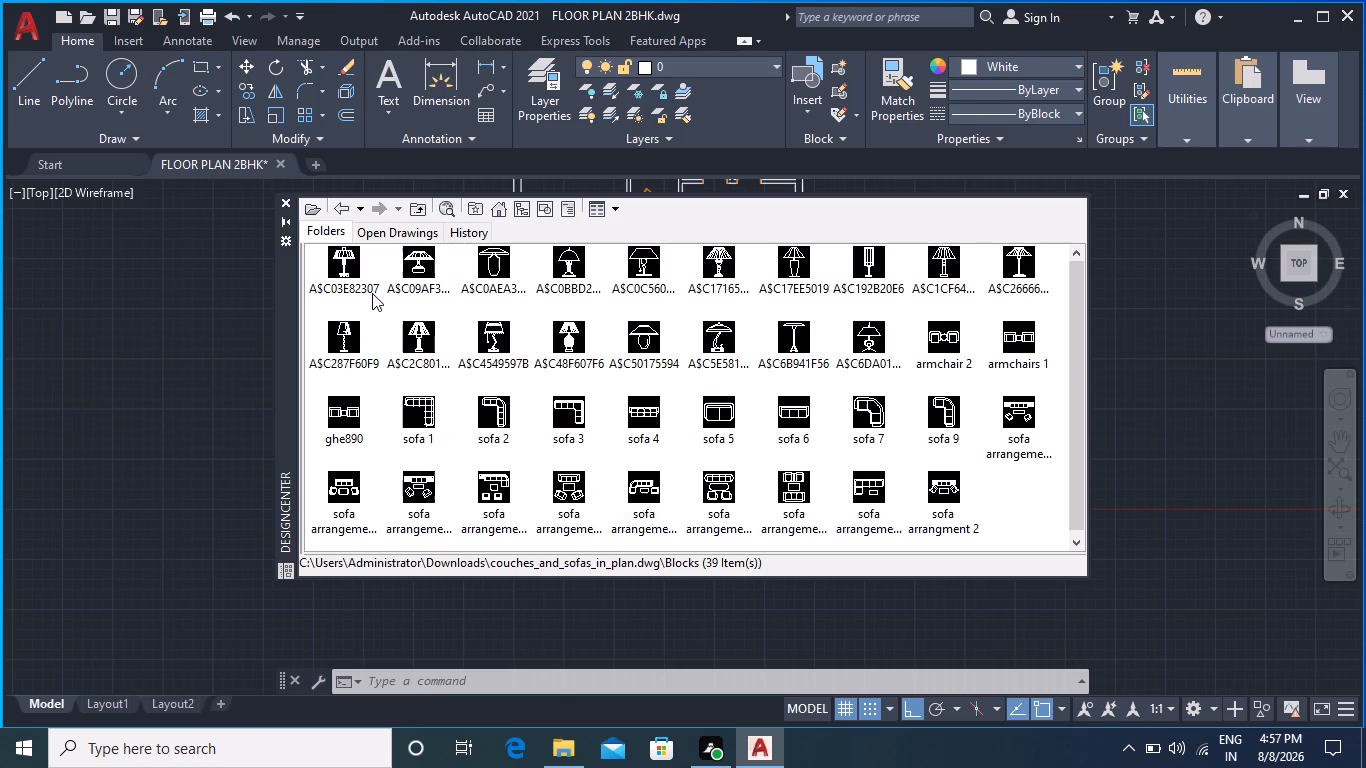
scroll(675, 382, down, 2)
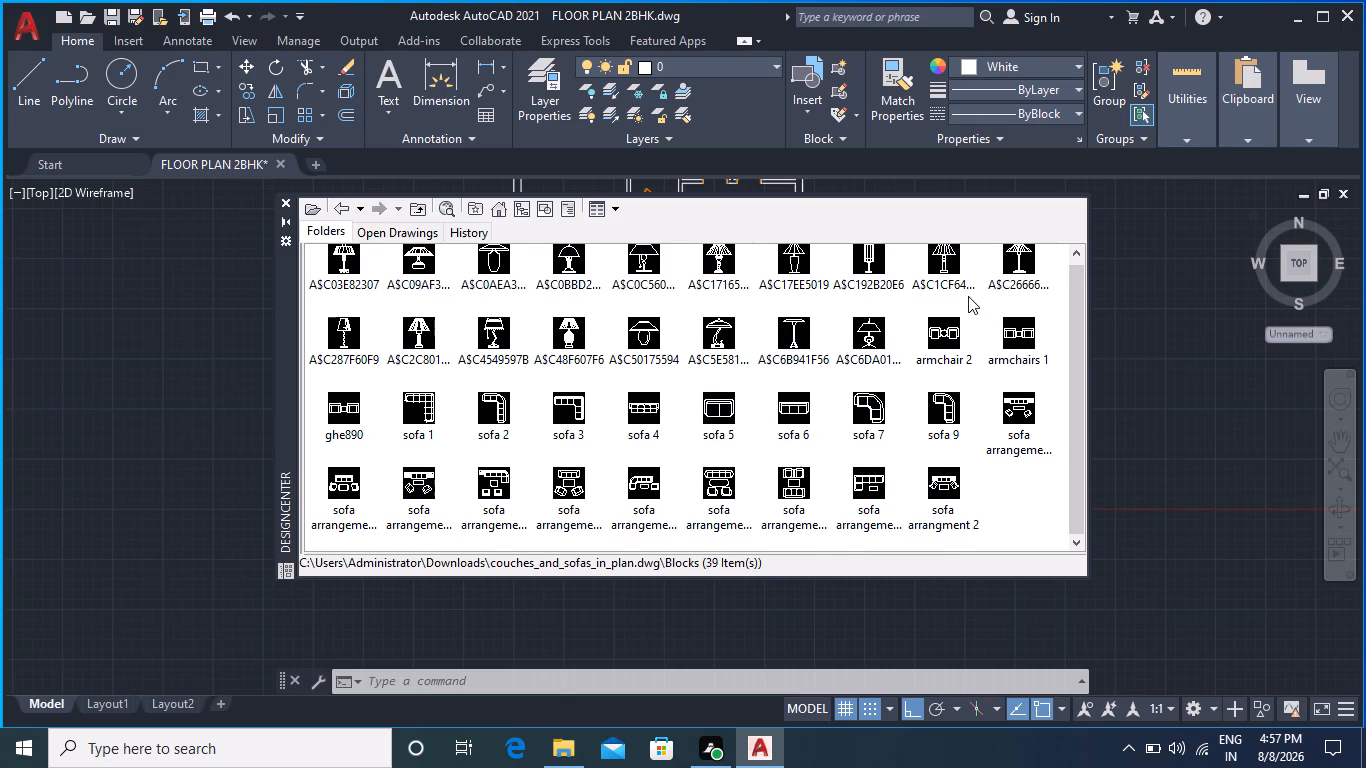
scroll(968, 296, up, 1)
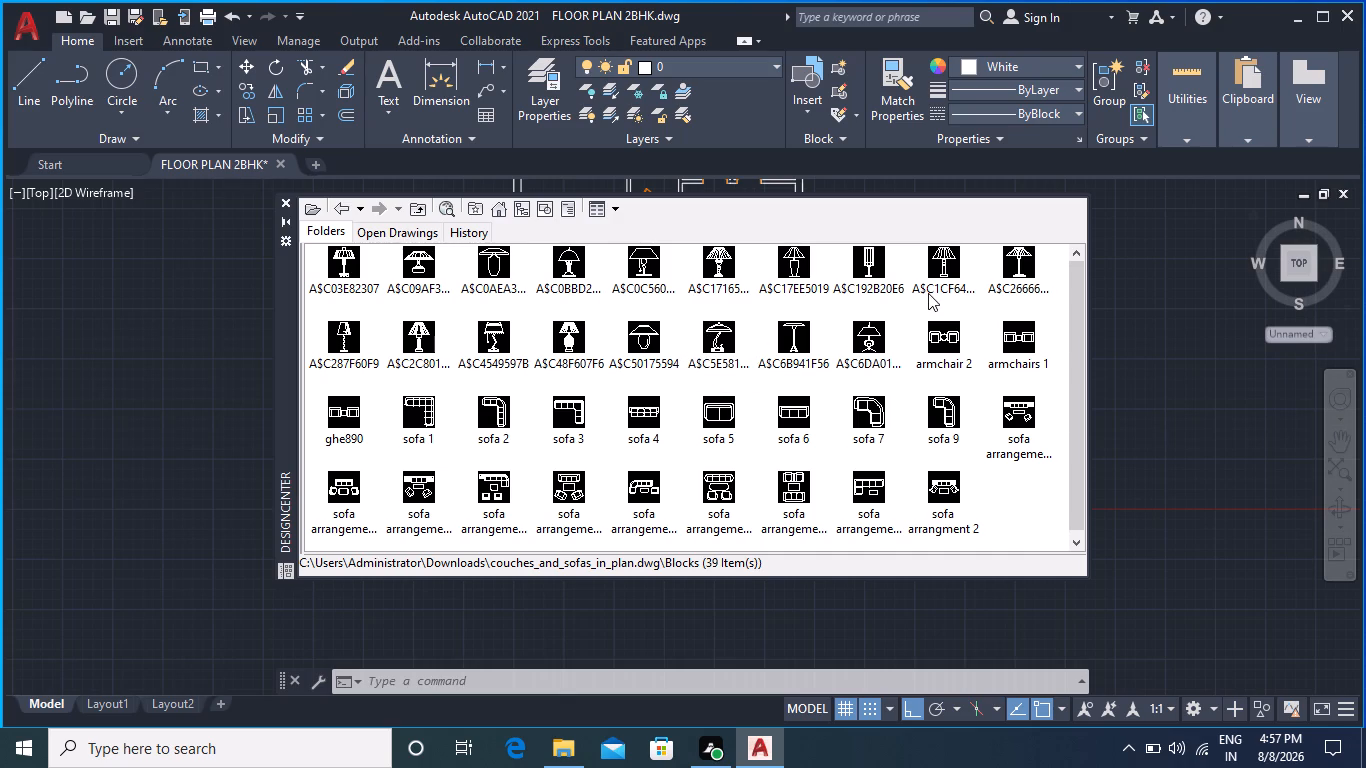
scroll(919, 301, up, 1)
click(284, 206)
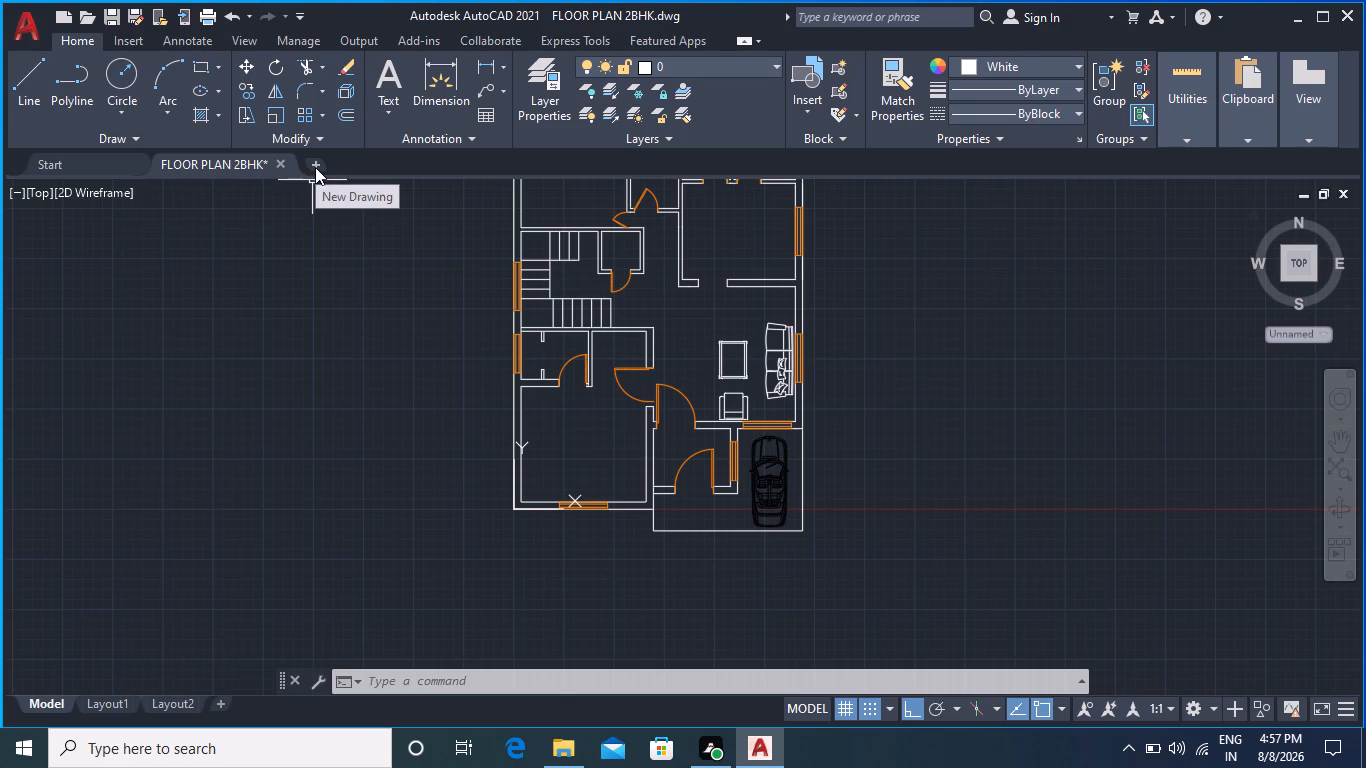
Browse the Downloads folder in File Explorer for furniture drawings and open furniture_4.dwg in AutoCAD.
click(24, 26)
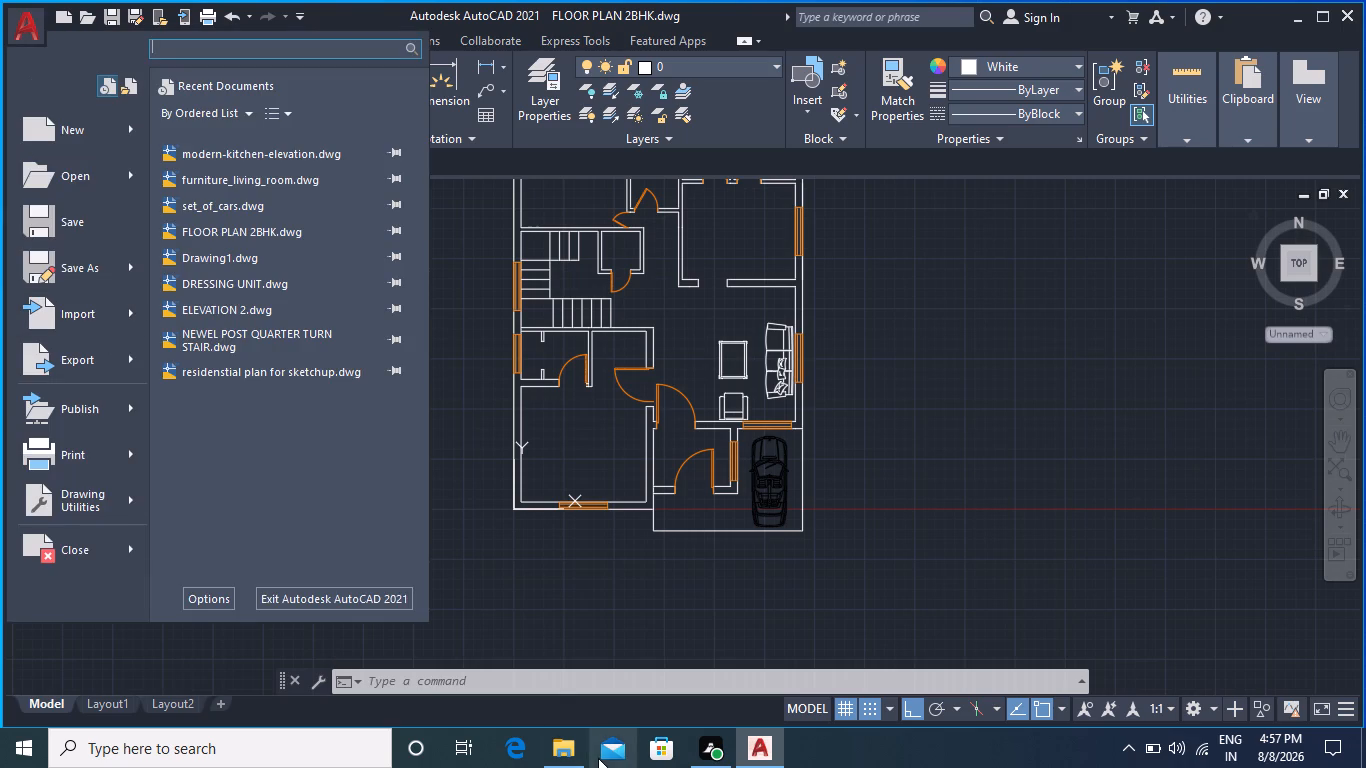
click(546, 754)
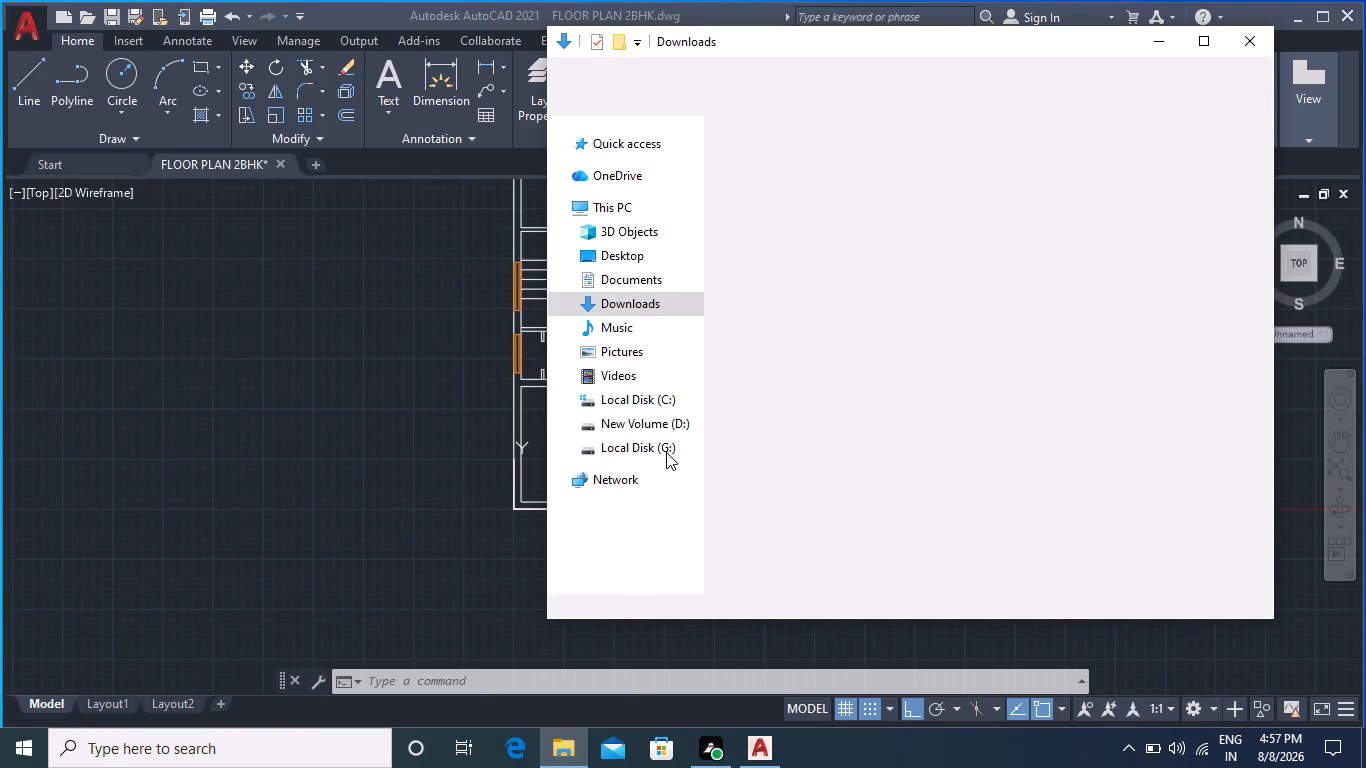
scroll(811, 416, down, 1)
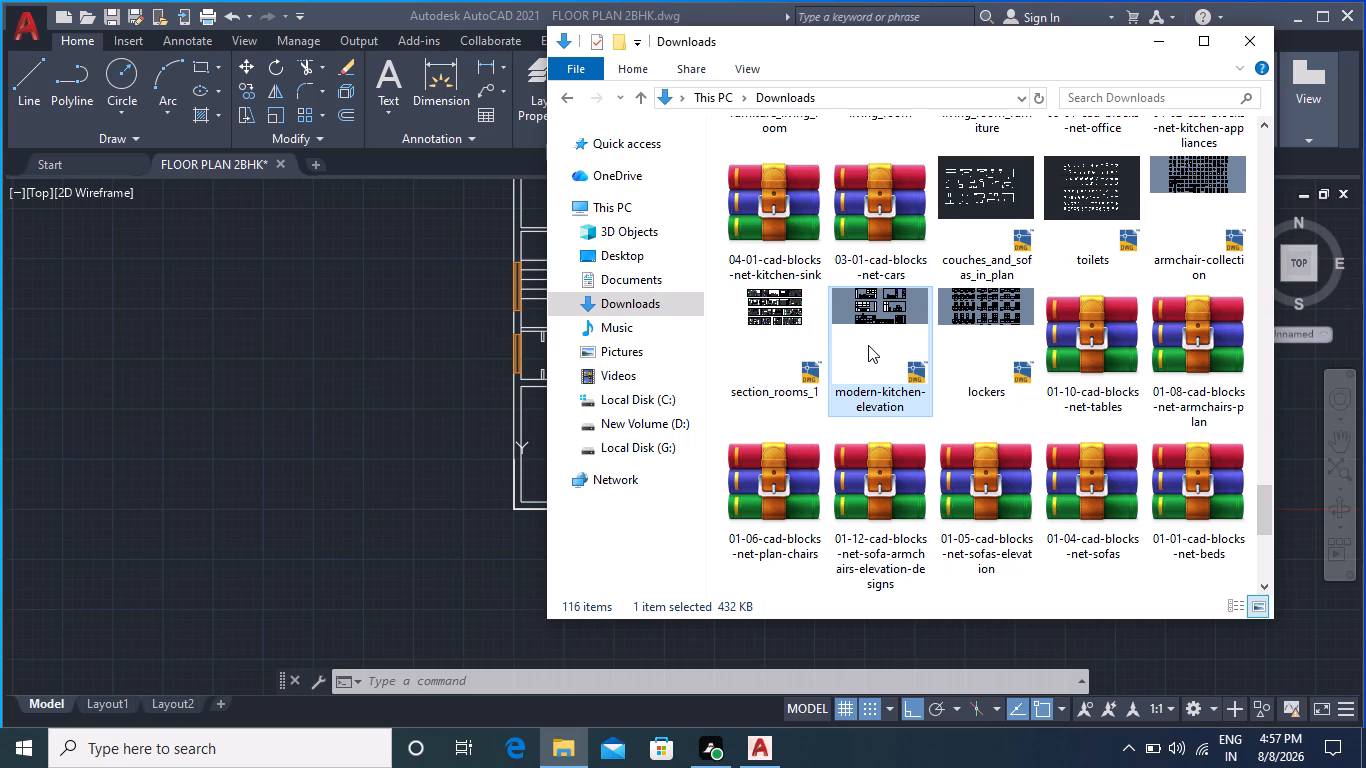
scroll(868, 345, up, 1)
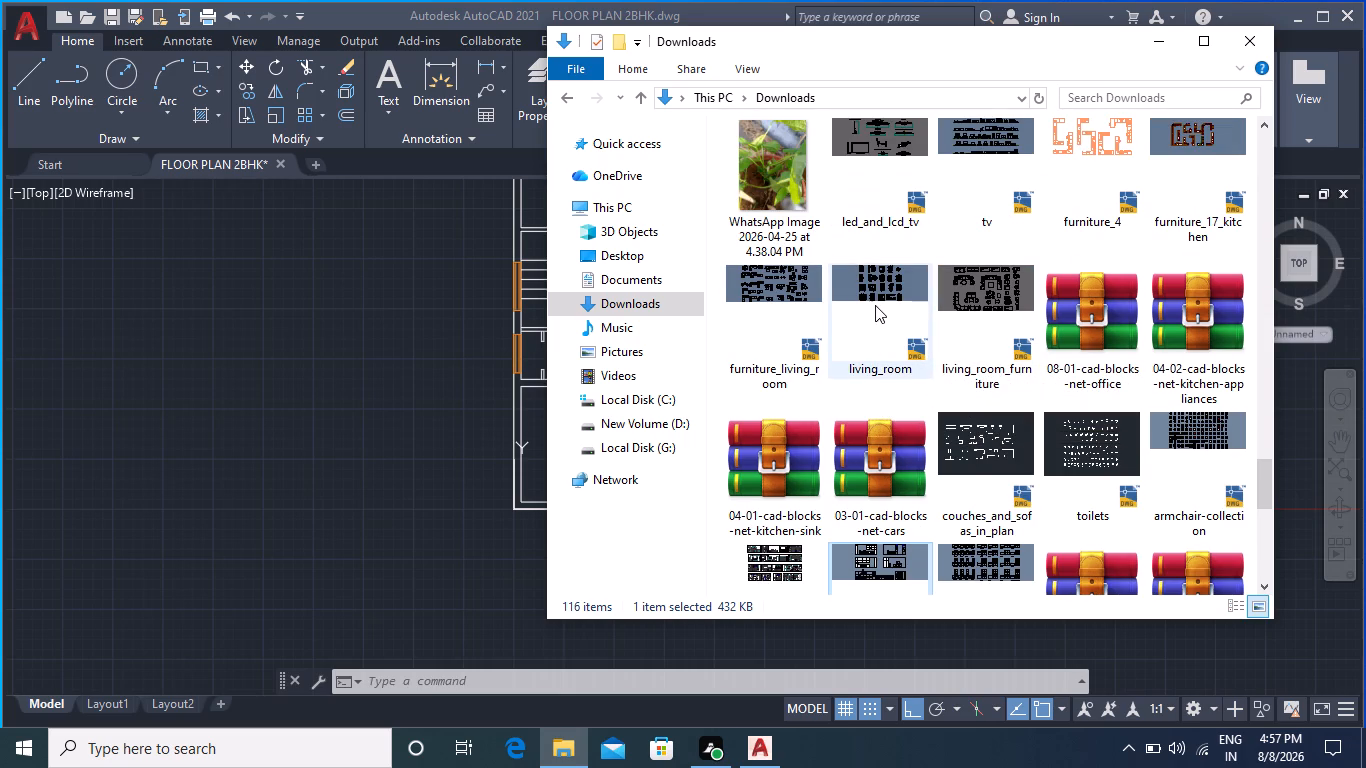
scroll(976, 221, up, 1)
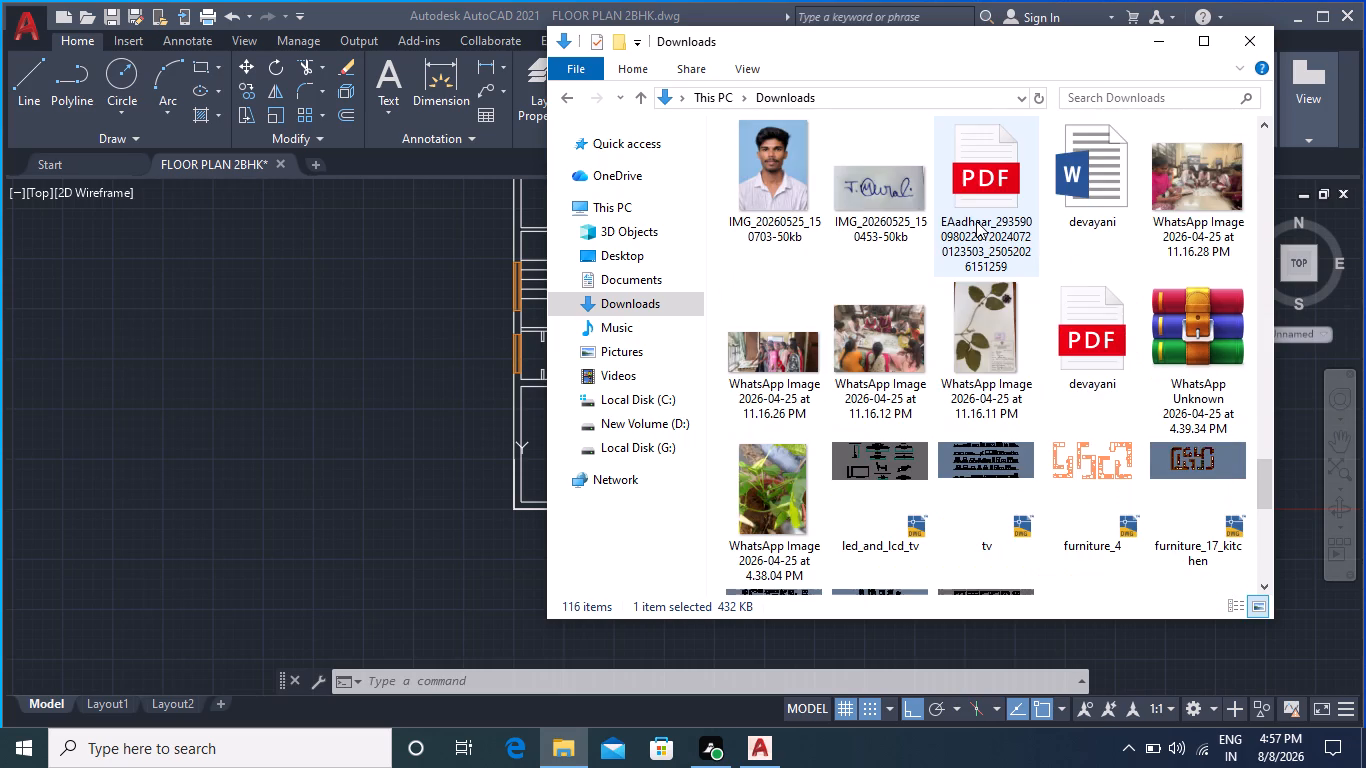
scroll(988, 310, down, 1)
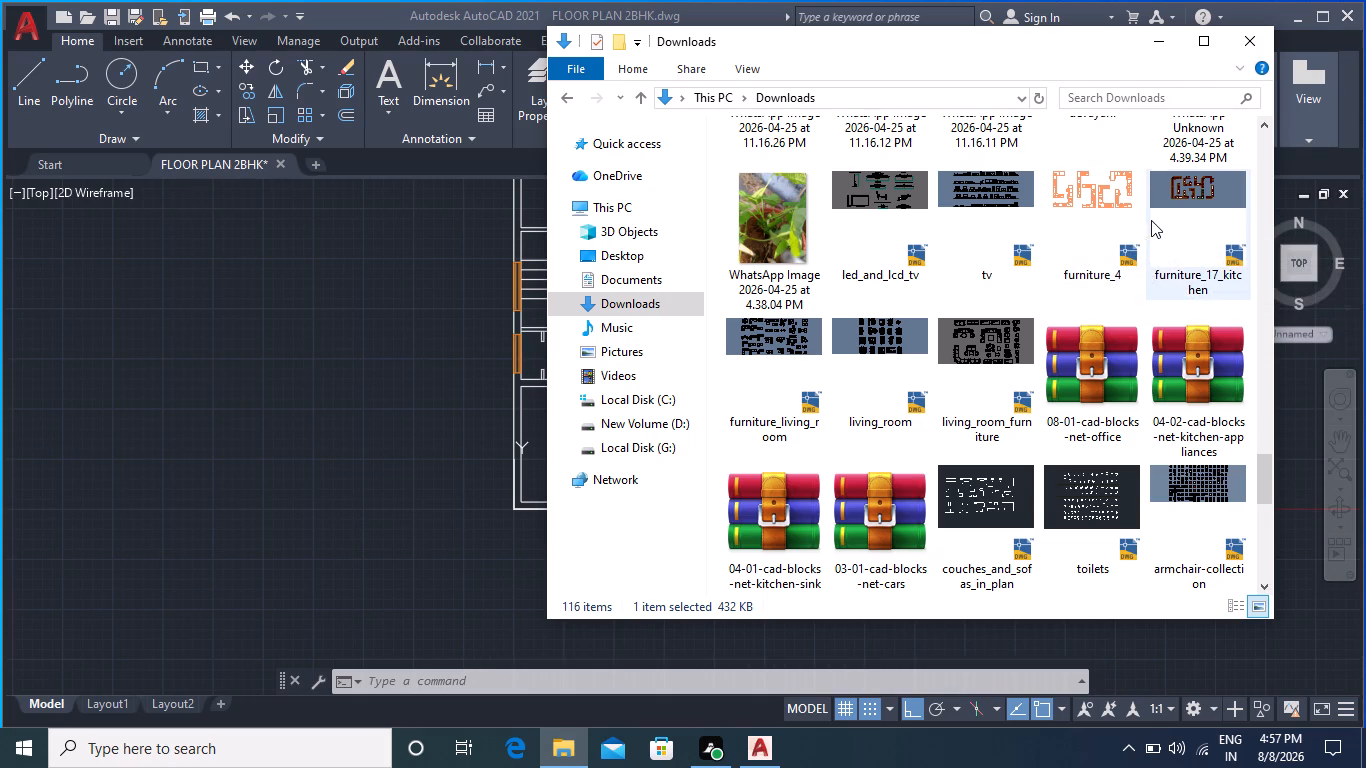
double_click(1095, 207)
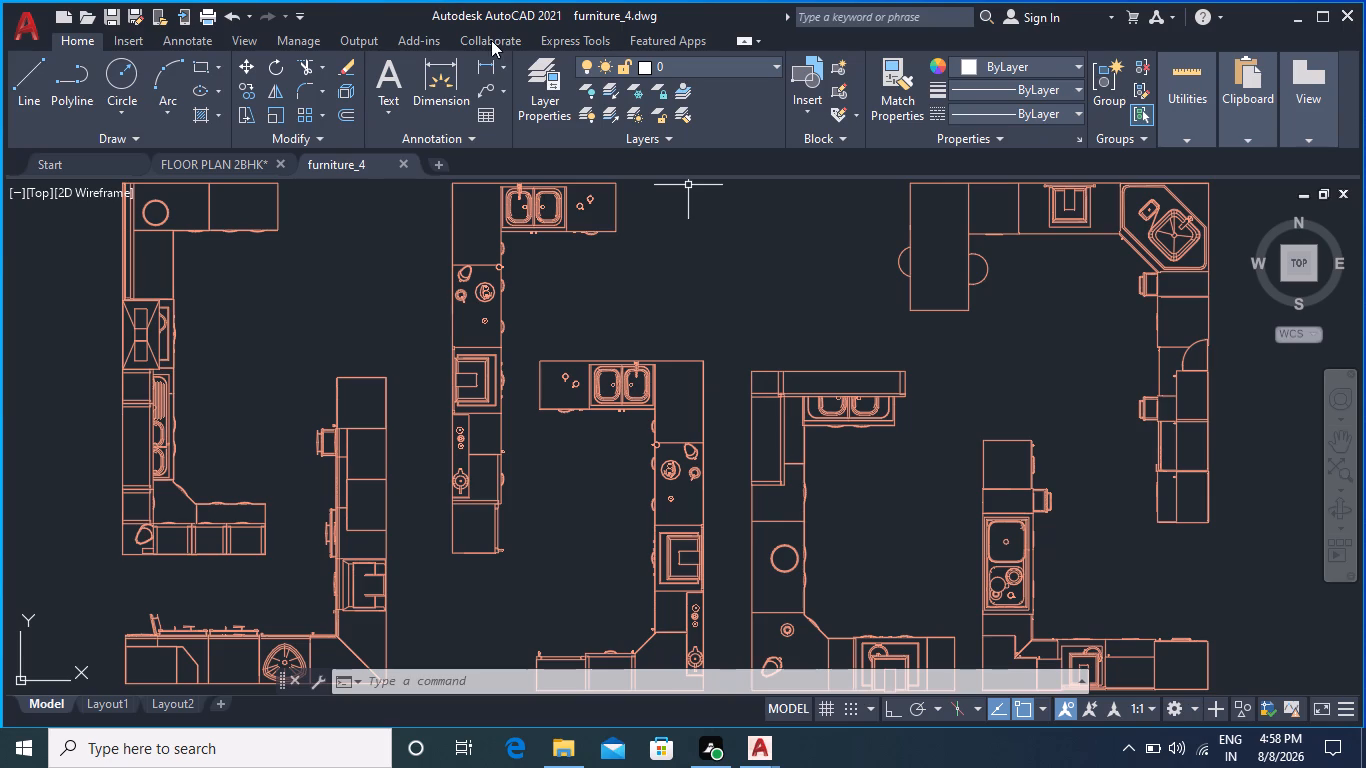
Examine the kitchen counter layouts in furniture_4.dwg.
scroll(597, 282, down, 1)
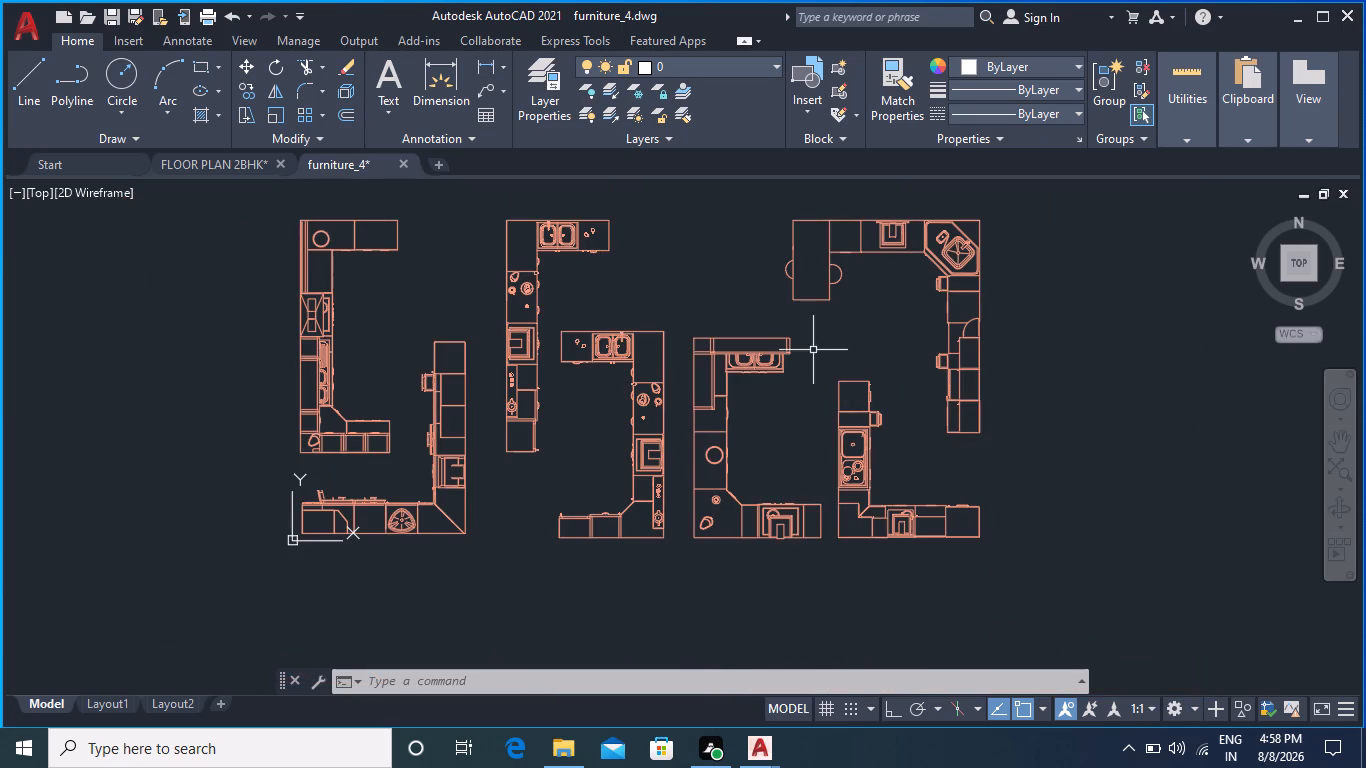
scroll(767, 338, up, 1)
scroll(766, 338, down, 2)
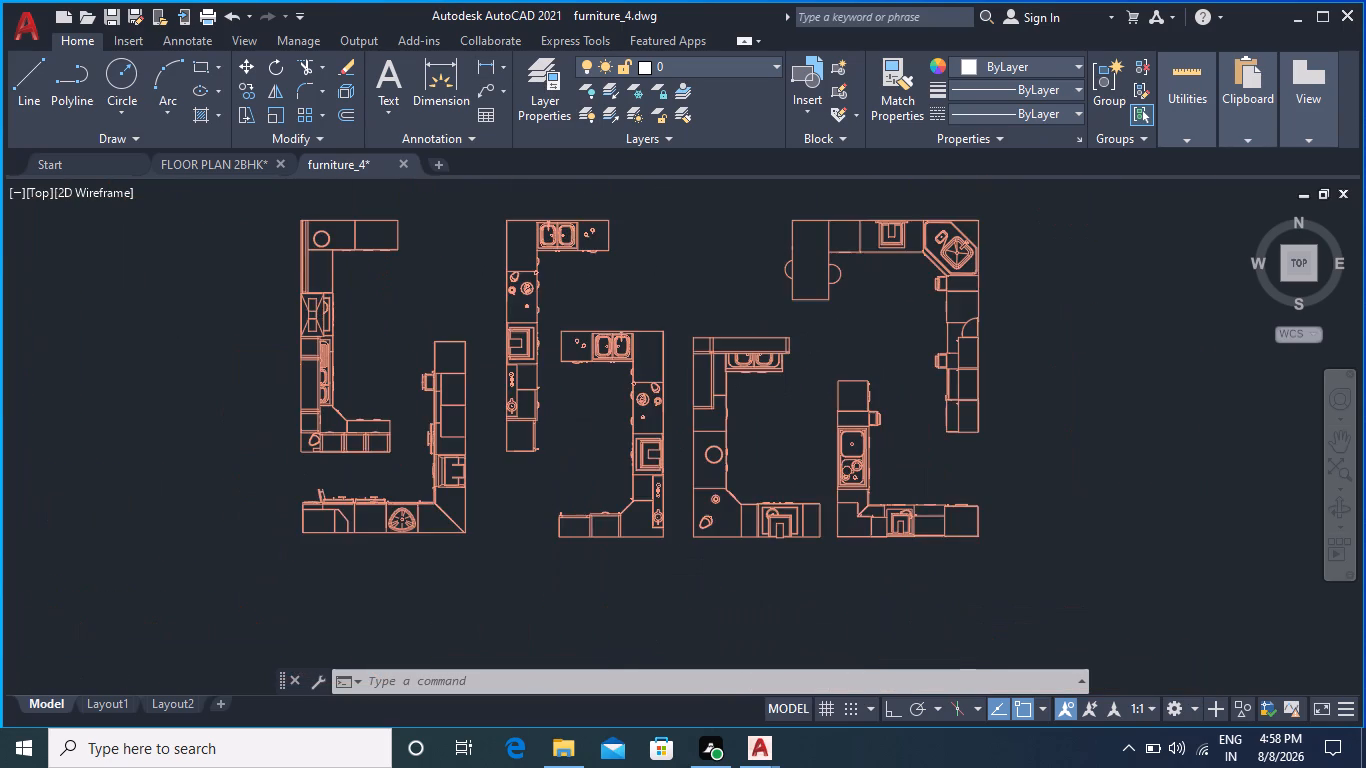
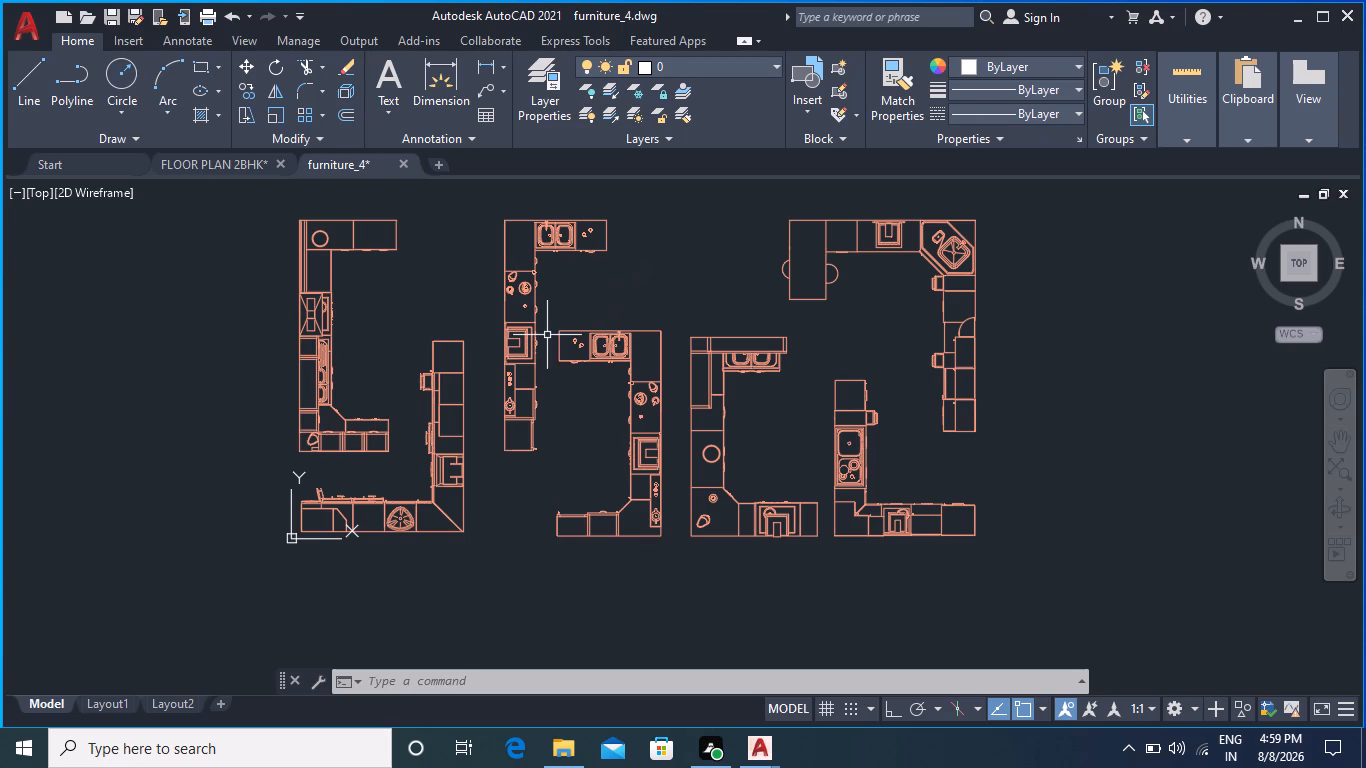
Copy the tall L-shaped kitchen counter with the double sink at its top from furniture_4.dwg and paste it beside the plan in FLOOR PLAN 2BHK.
scroll(647, 325, down, 1)
scroll(647, 325, up, 1)
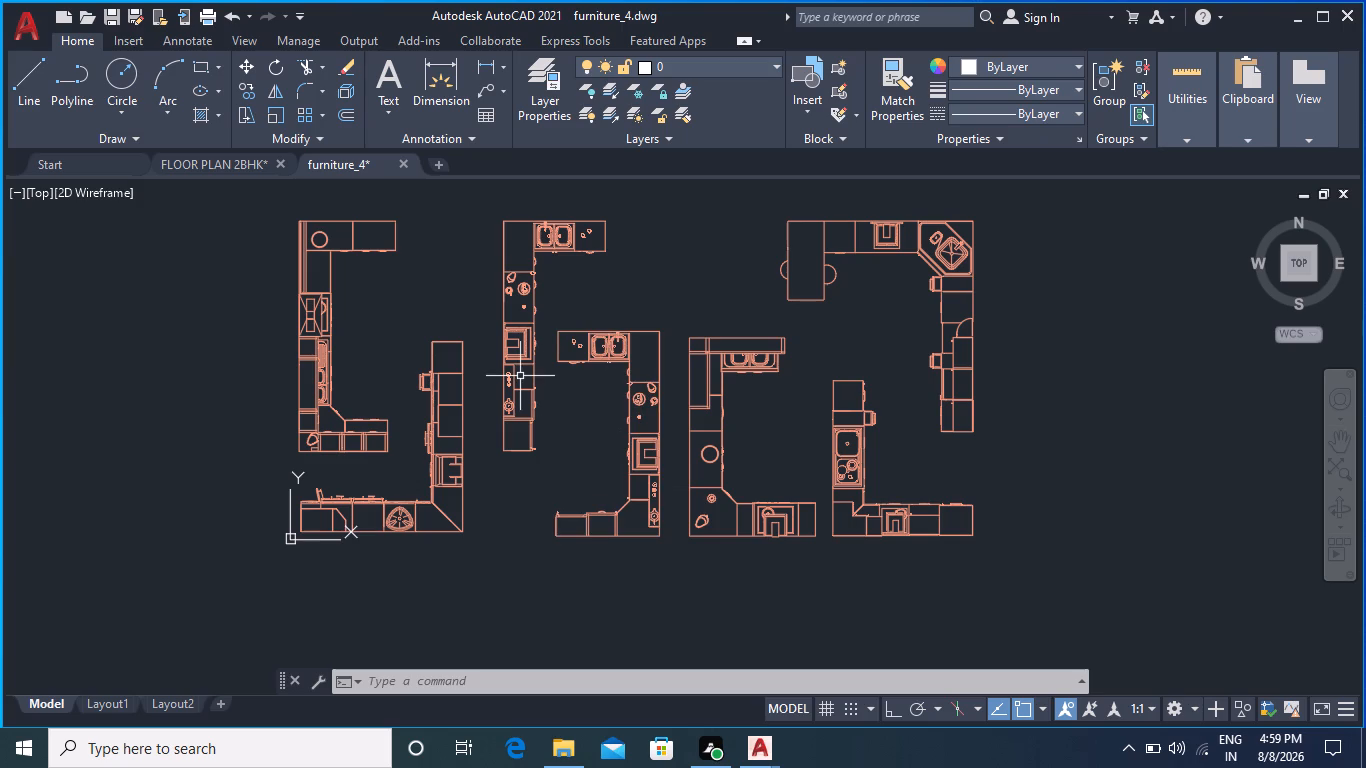
click(515, 325)
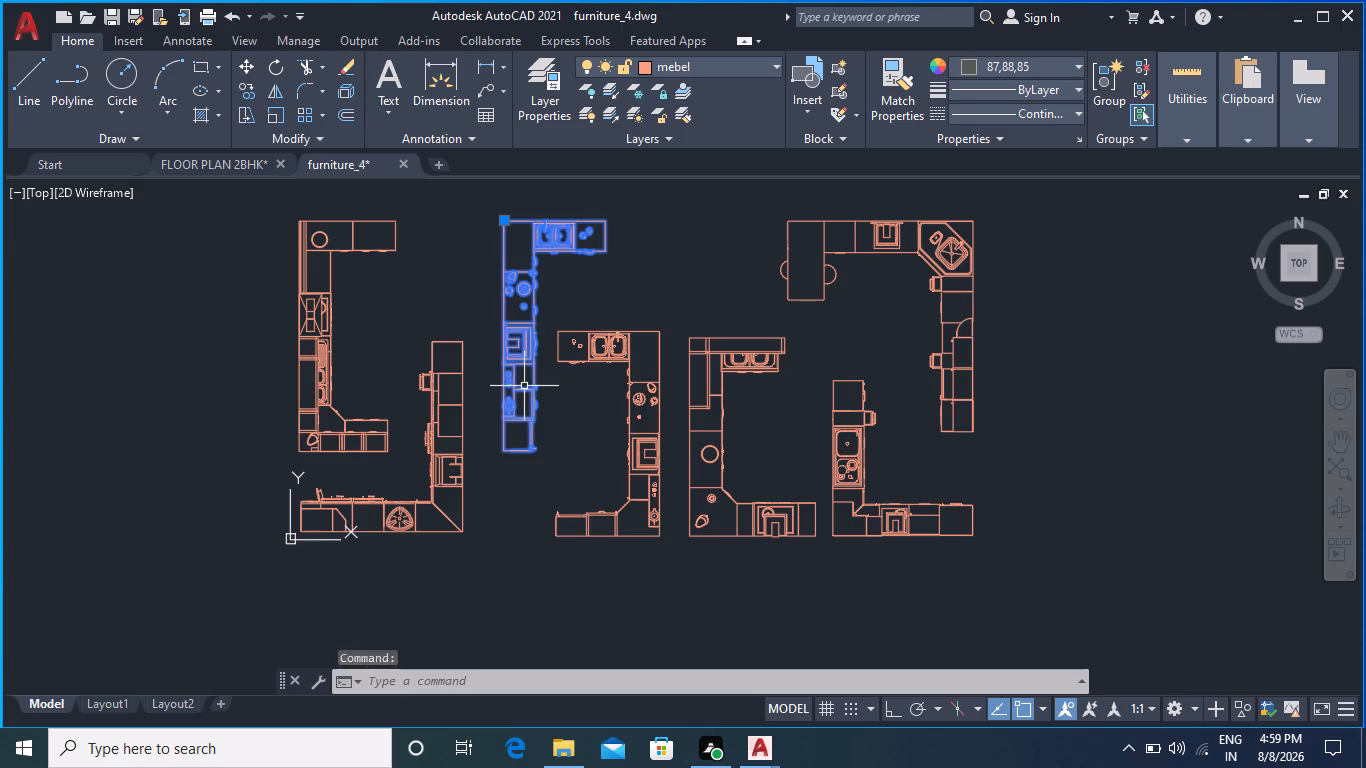
key(ctrl+c)
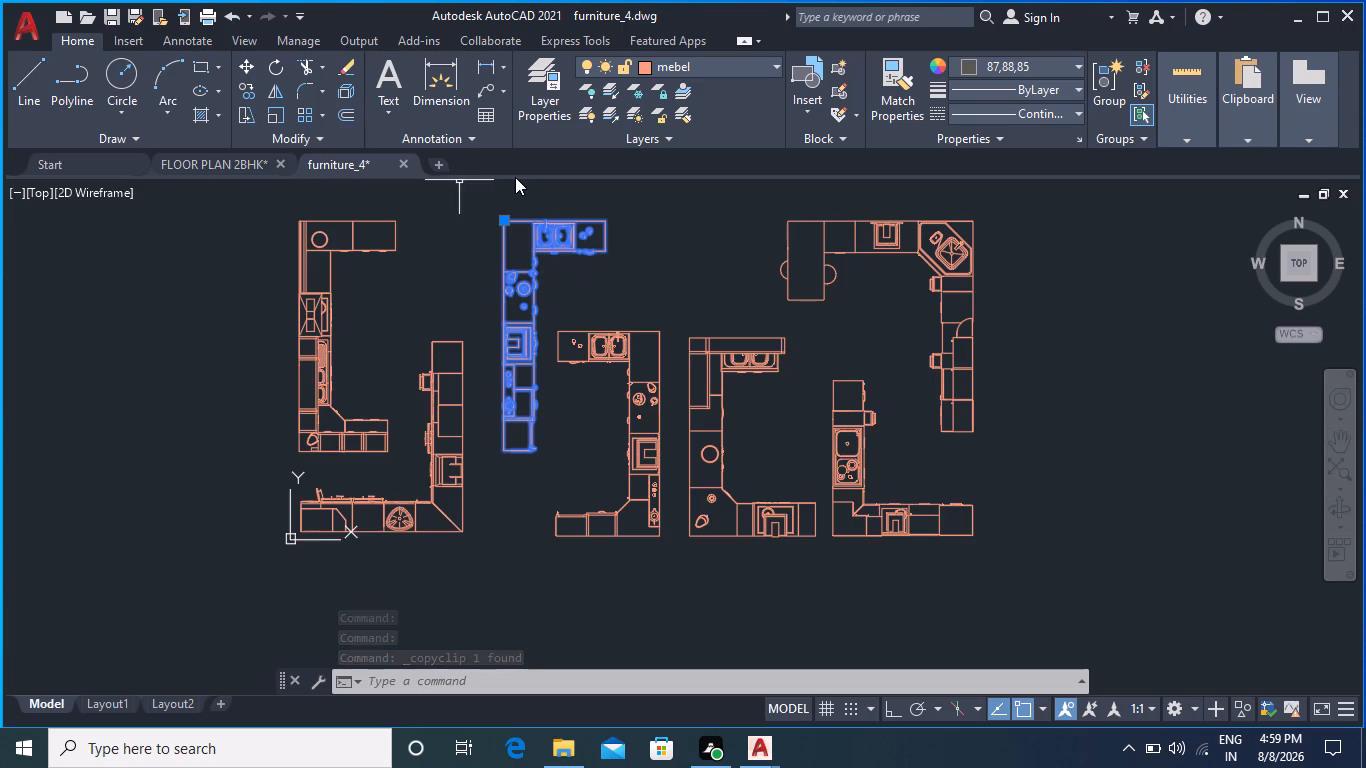
click(251, 155)
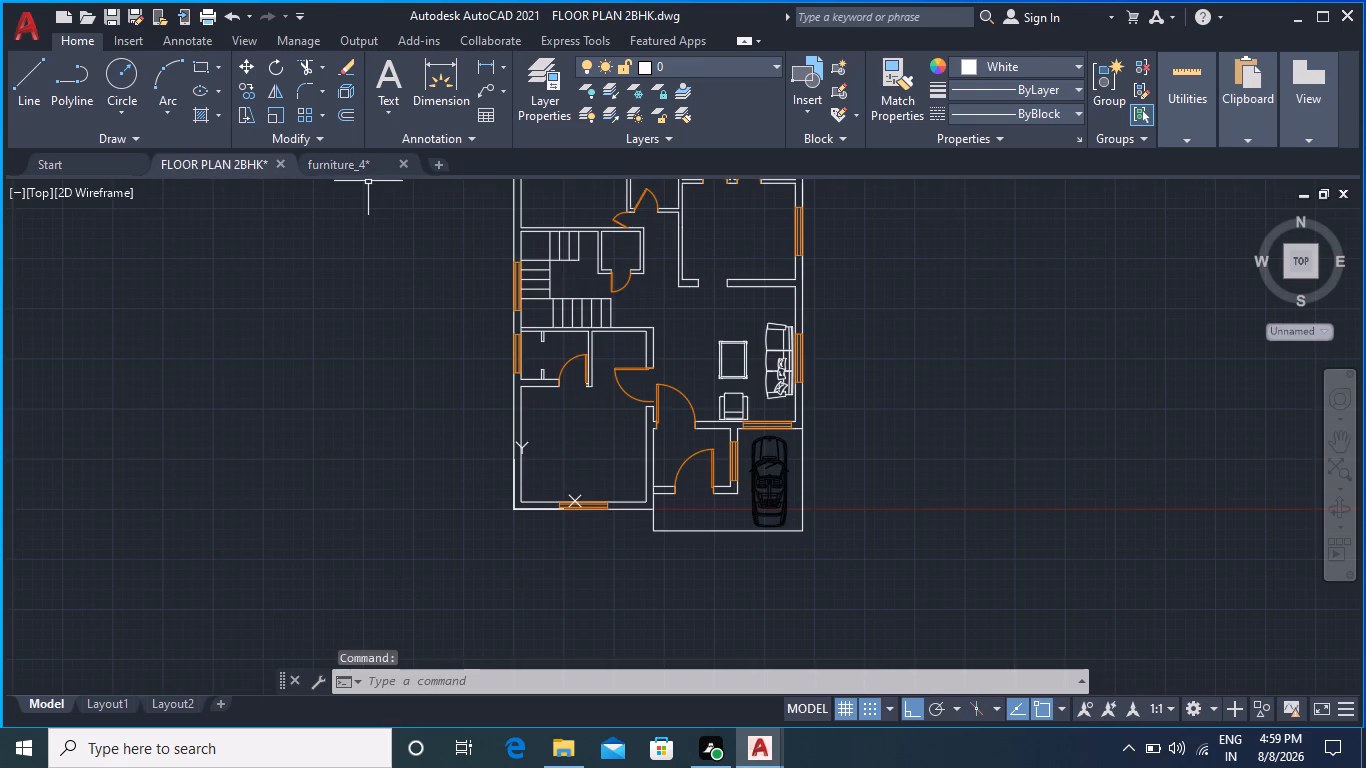
key(ctrl+v)
scroll(682, 432, down, 3)
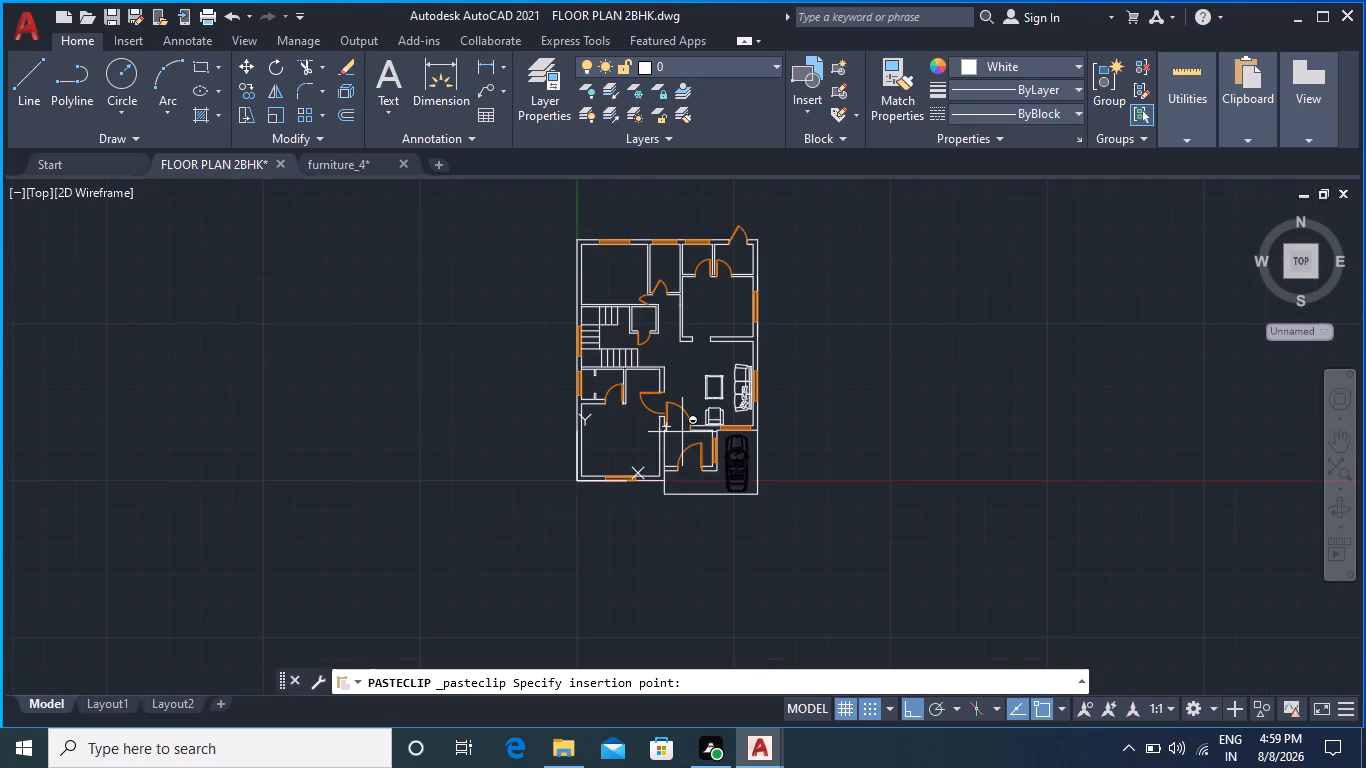
scroll(687, 423, down, 3)
scroll(788, 741, down, 3)
scroll(886, 555, down, 3)
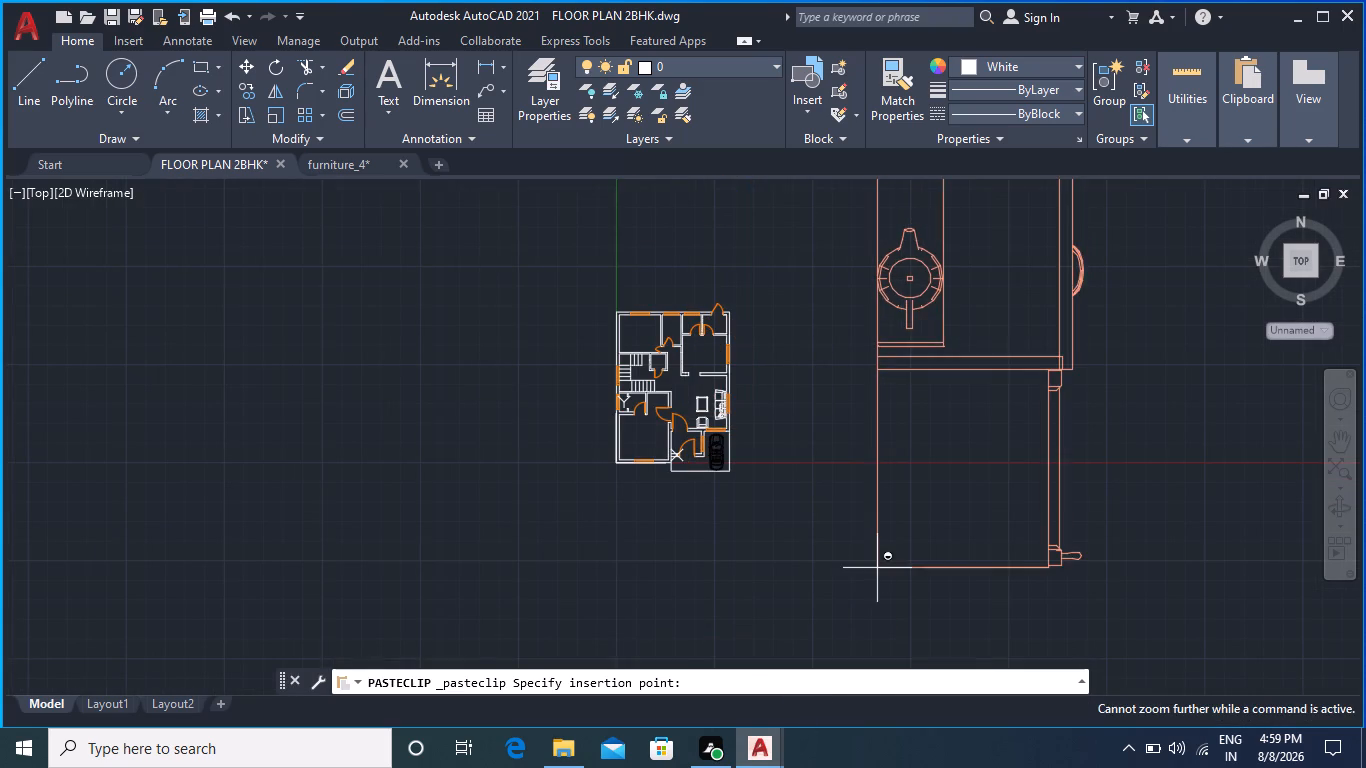
scroll(836, 579, down, 4)
click(815, 580)
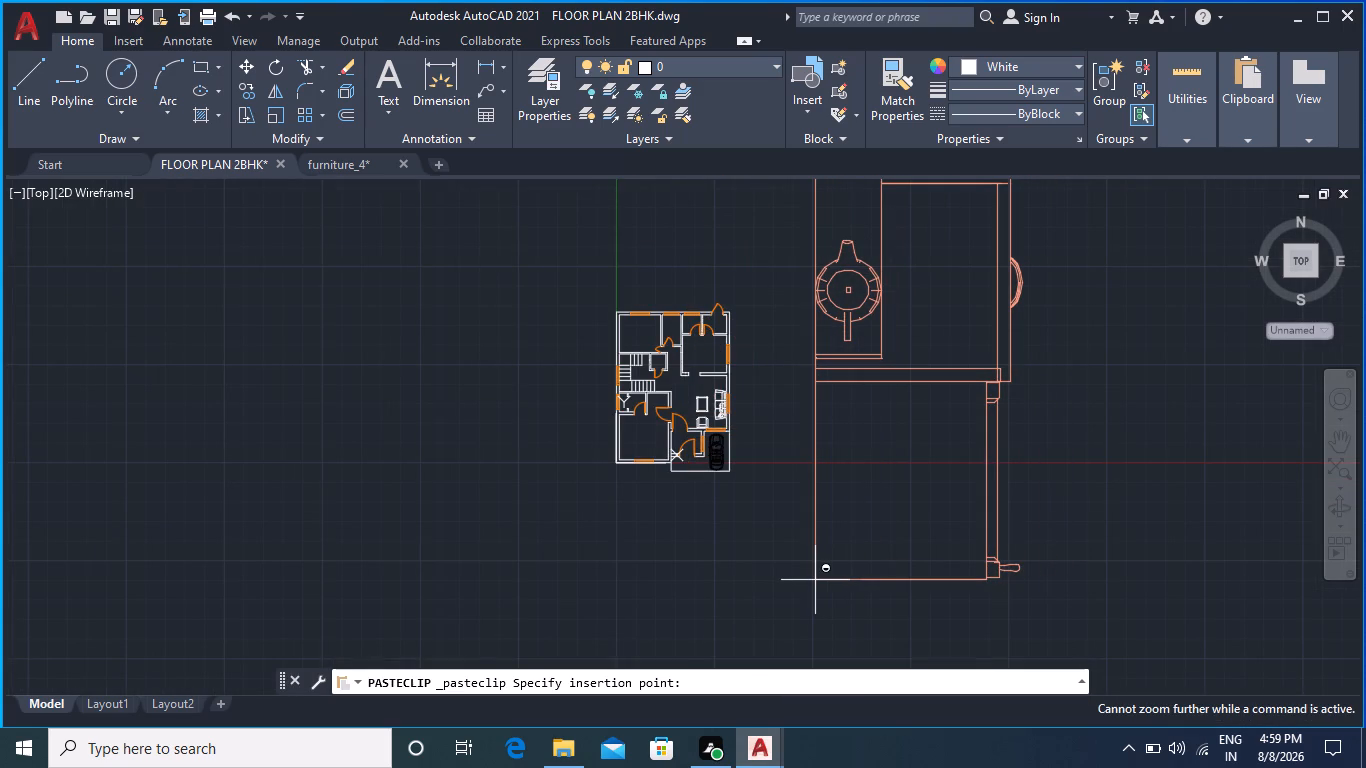
Scale the pasted kitchen counter down freehand from its lower-left corner to suit the size of the floor plan.
scroll(1103, 449, down, 2)
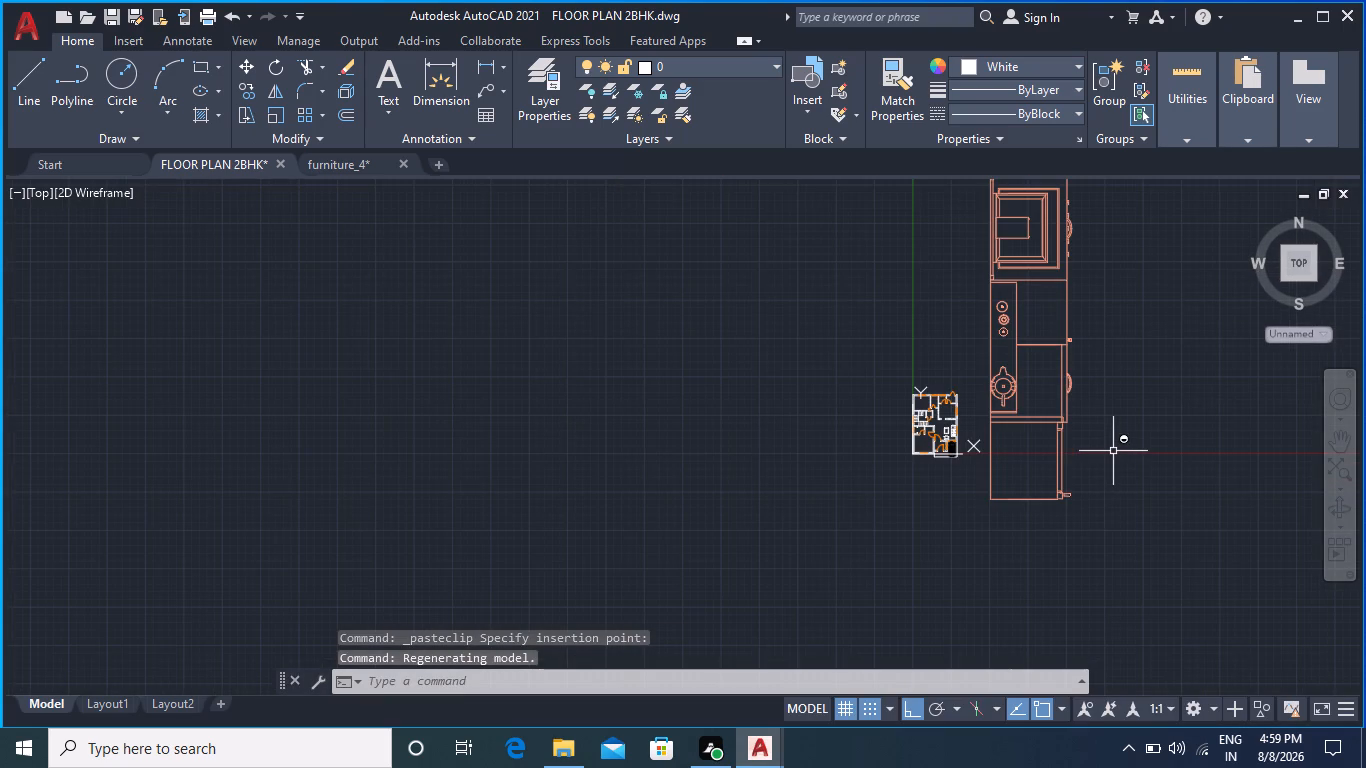
middle_drag(1114, 451, 825, 549)
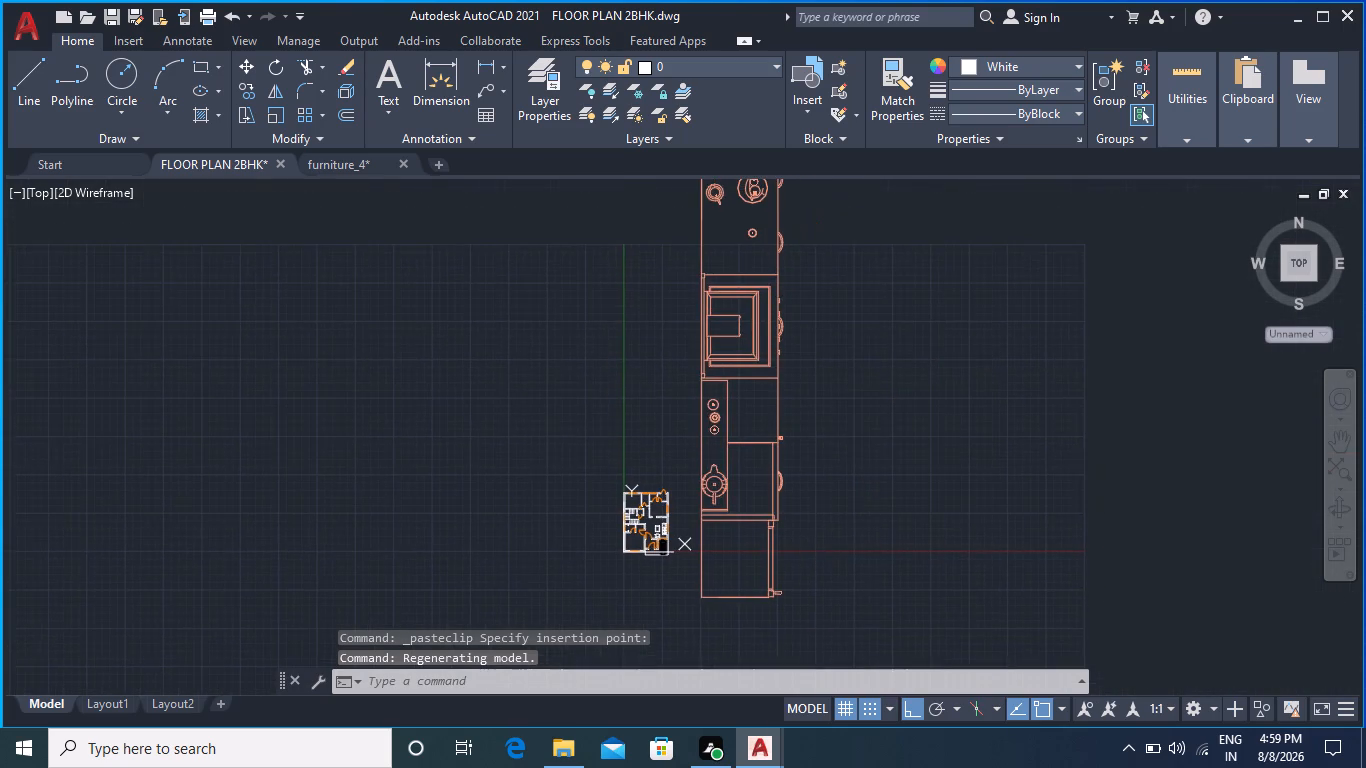
scroll(824, 534, down, 1)
middle_drag(842, 513, 793, 530)
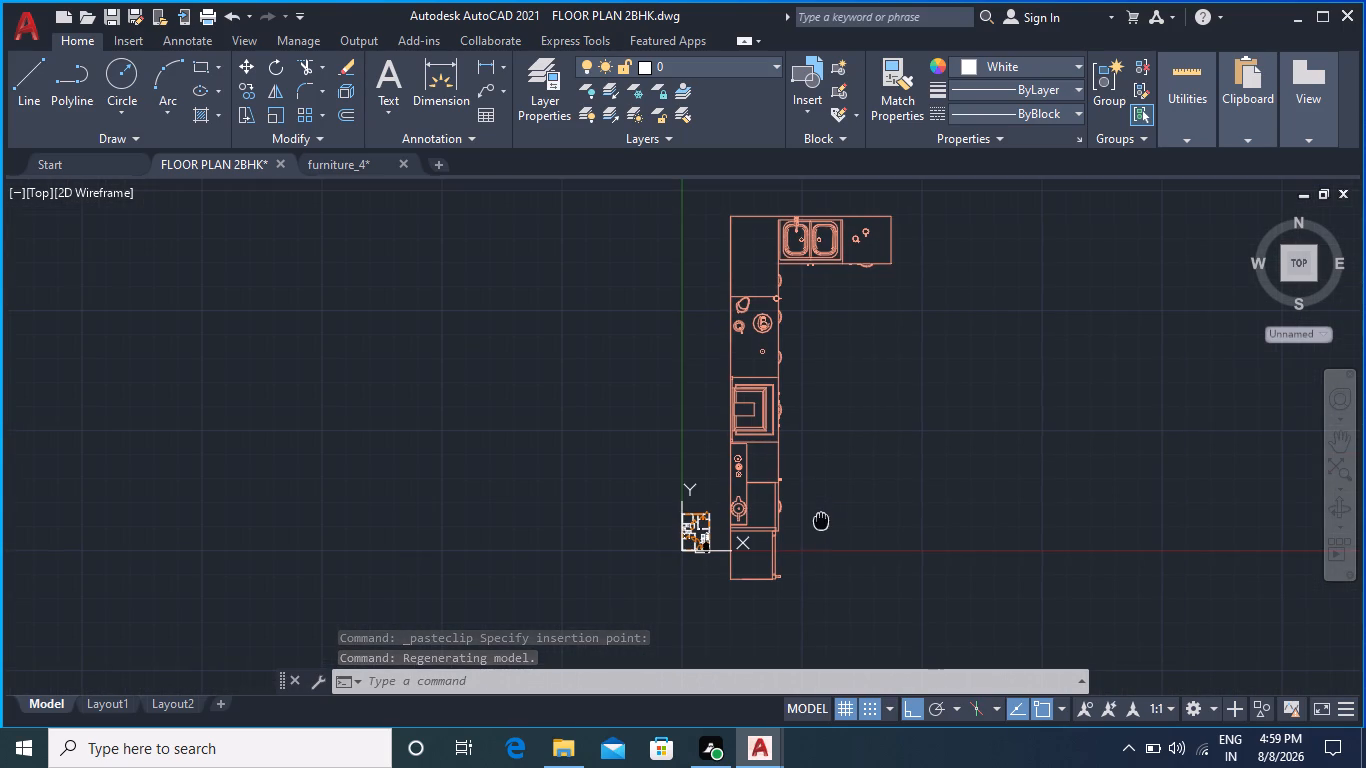
click(728, 396)
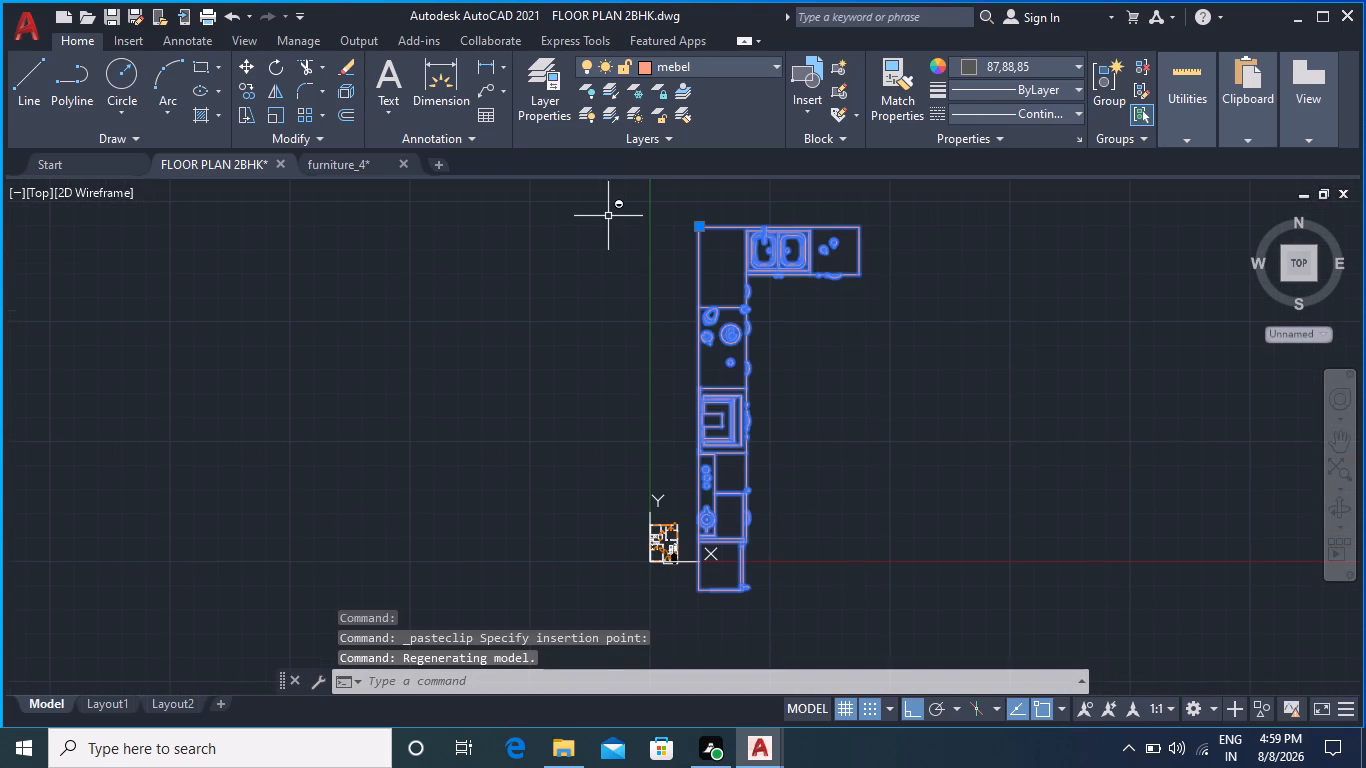
text(scale)
key(Return)
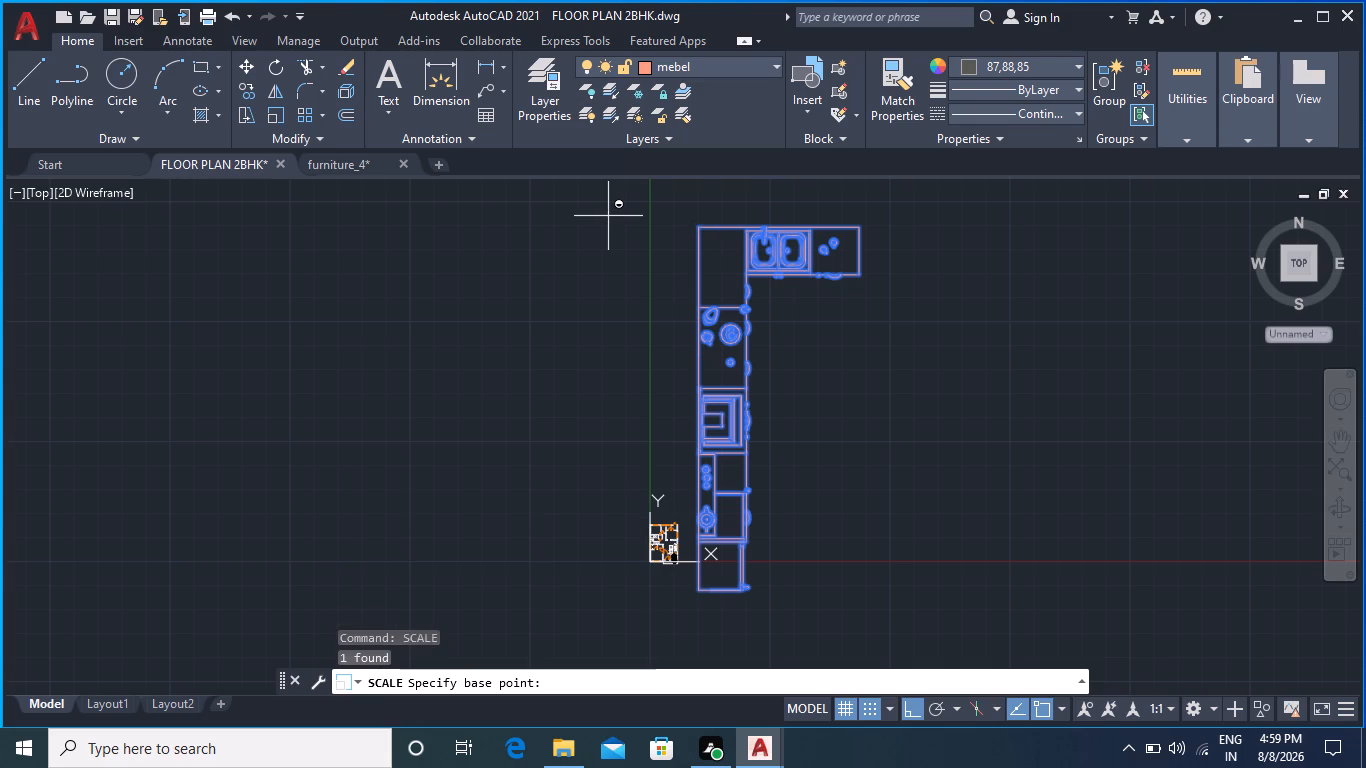
click(699, 590)
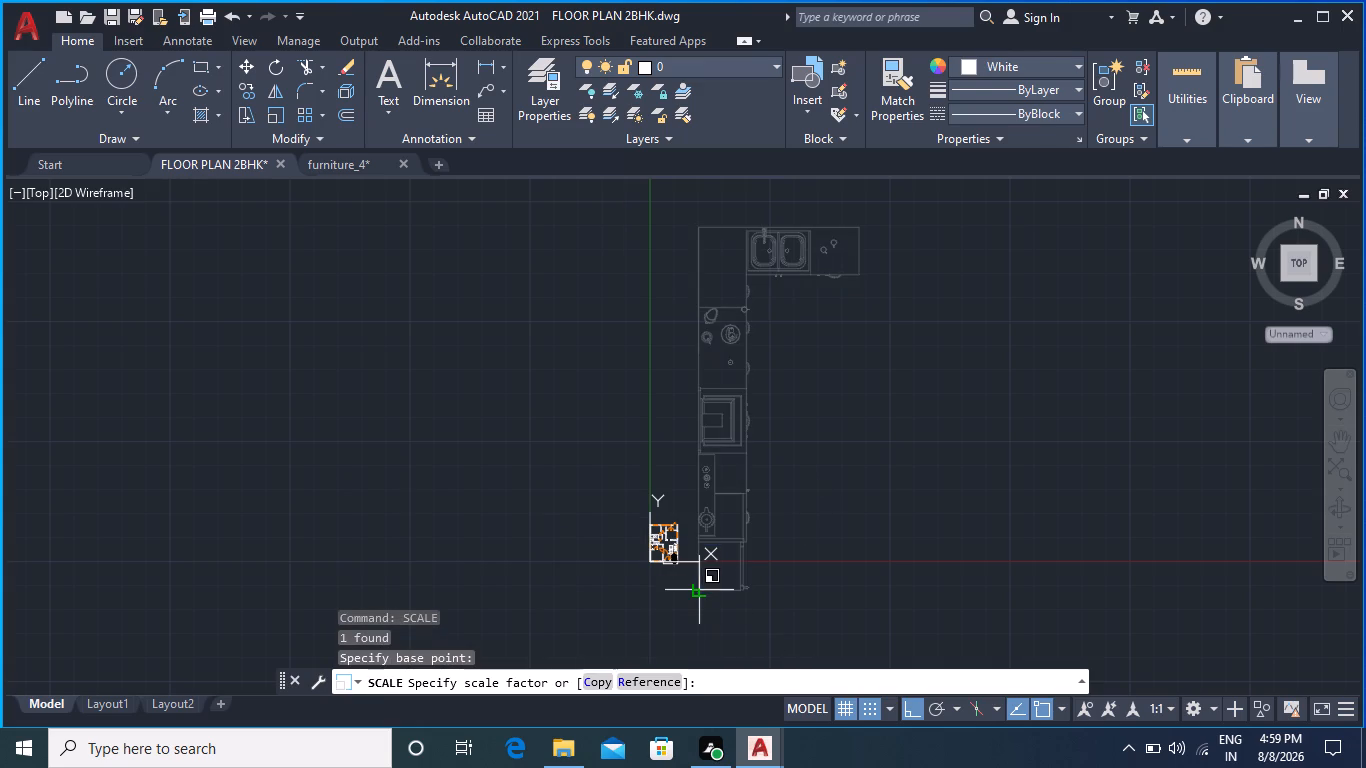
scroll(699, 563, up, 4)
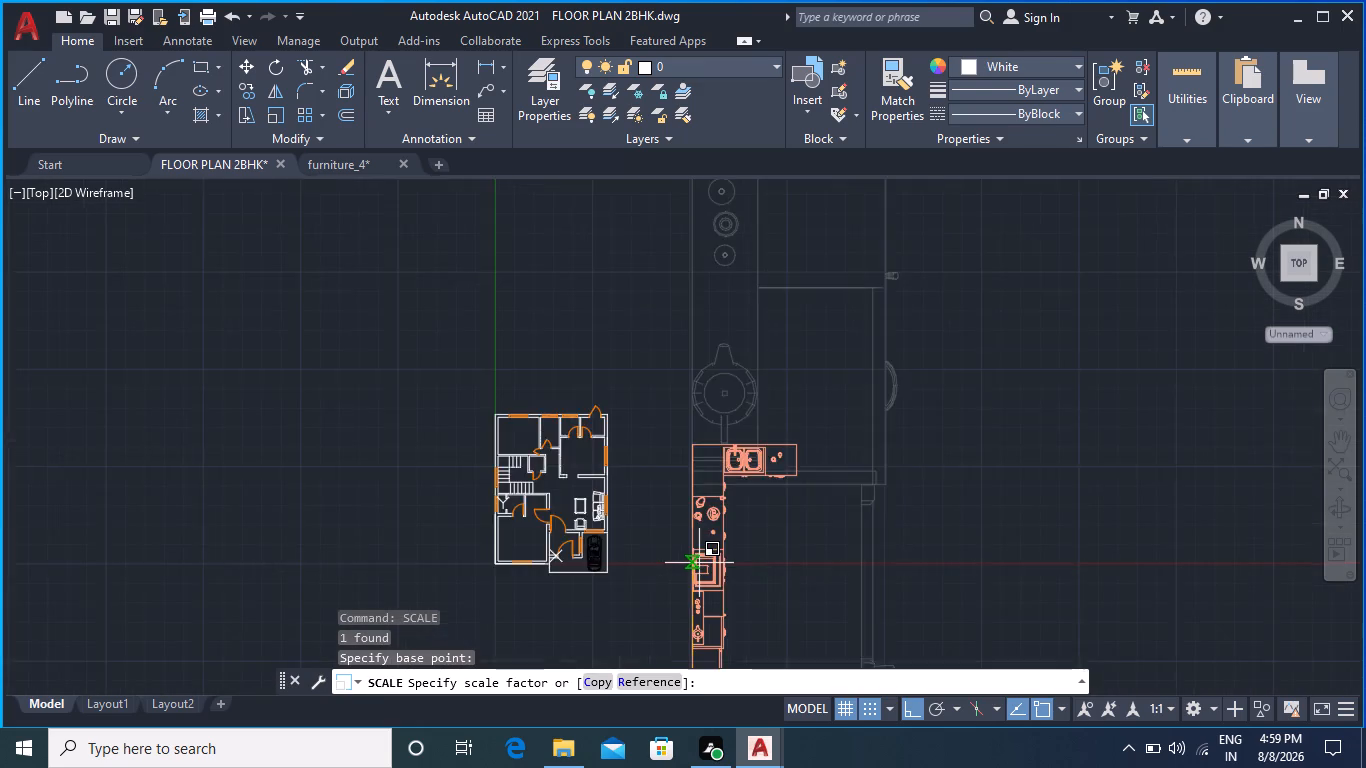
scroll(699, 563, up, 1)
scroll(697, 579, down, 1)
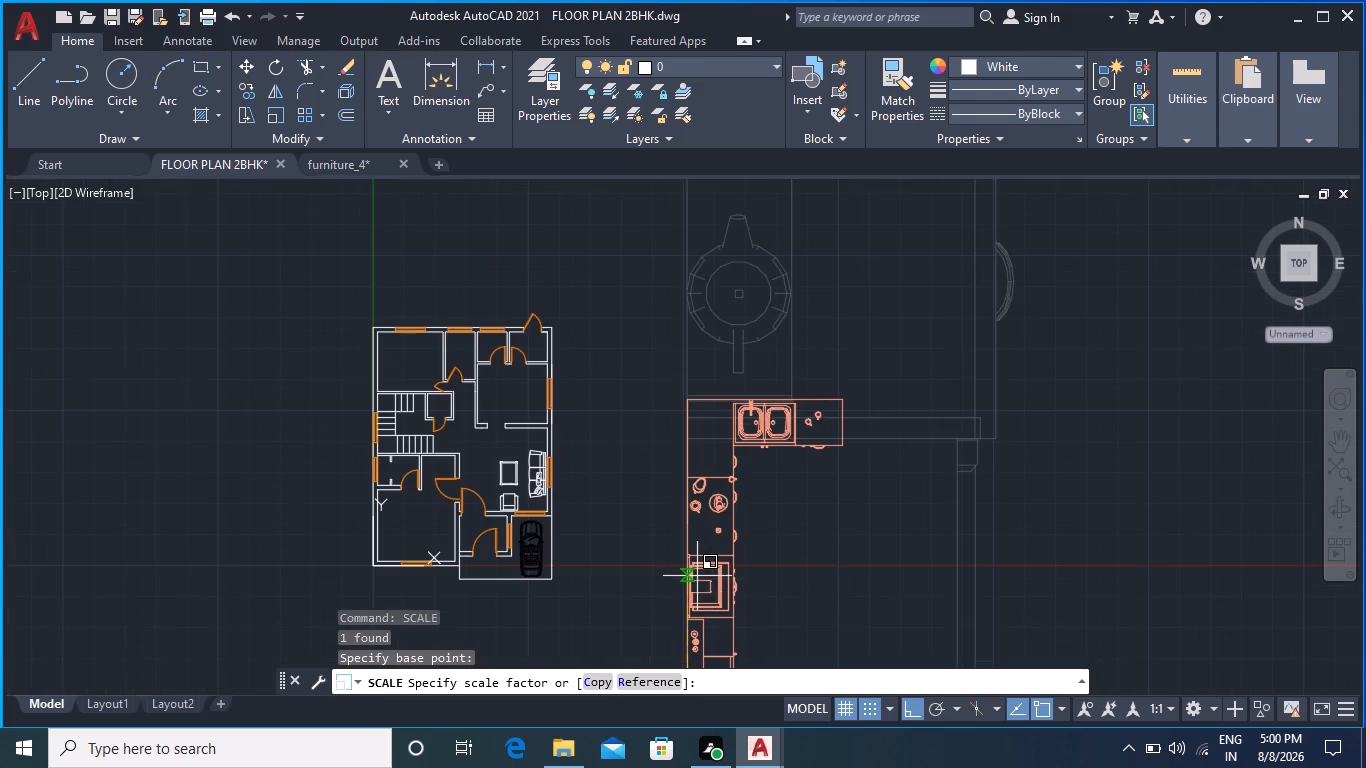
middle_drag(697, 582, 723, 459)
middle_click(724, 456)
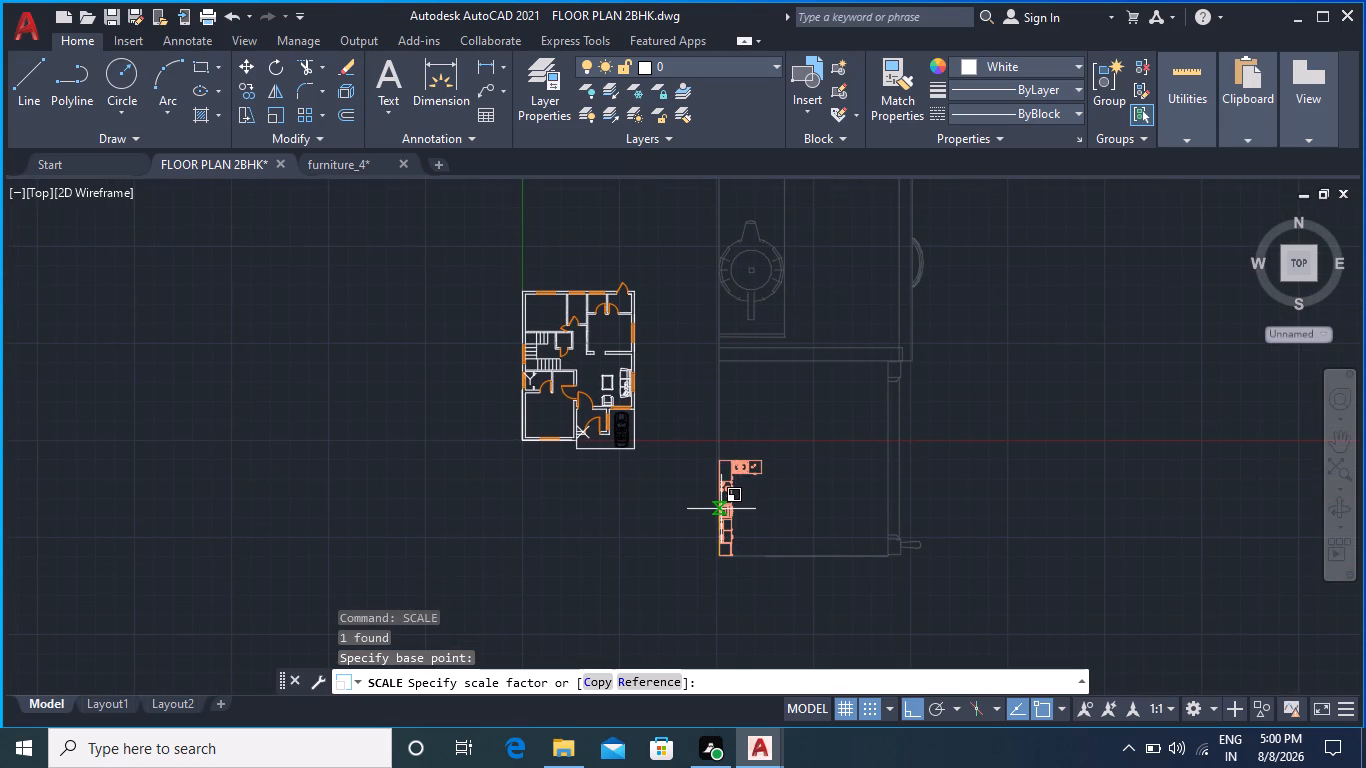
click(716, 536)
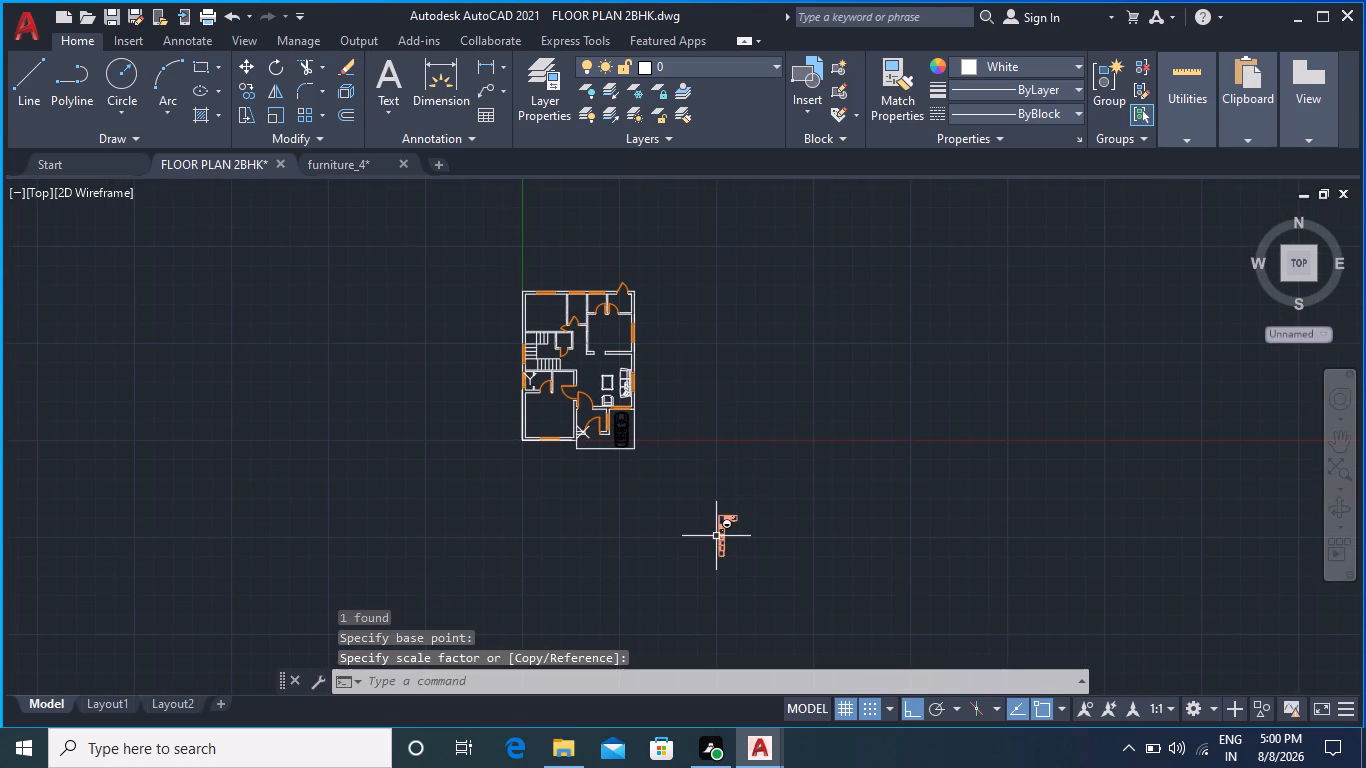
Move the scaled kitchen counter with Ortho off to just outside the exterior wall, beside the window of the upper-right room.
scroll(749, 573, up, 2)
click(749, 573)
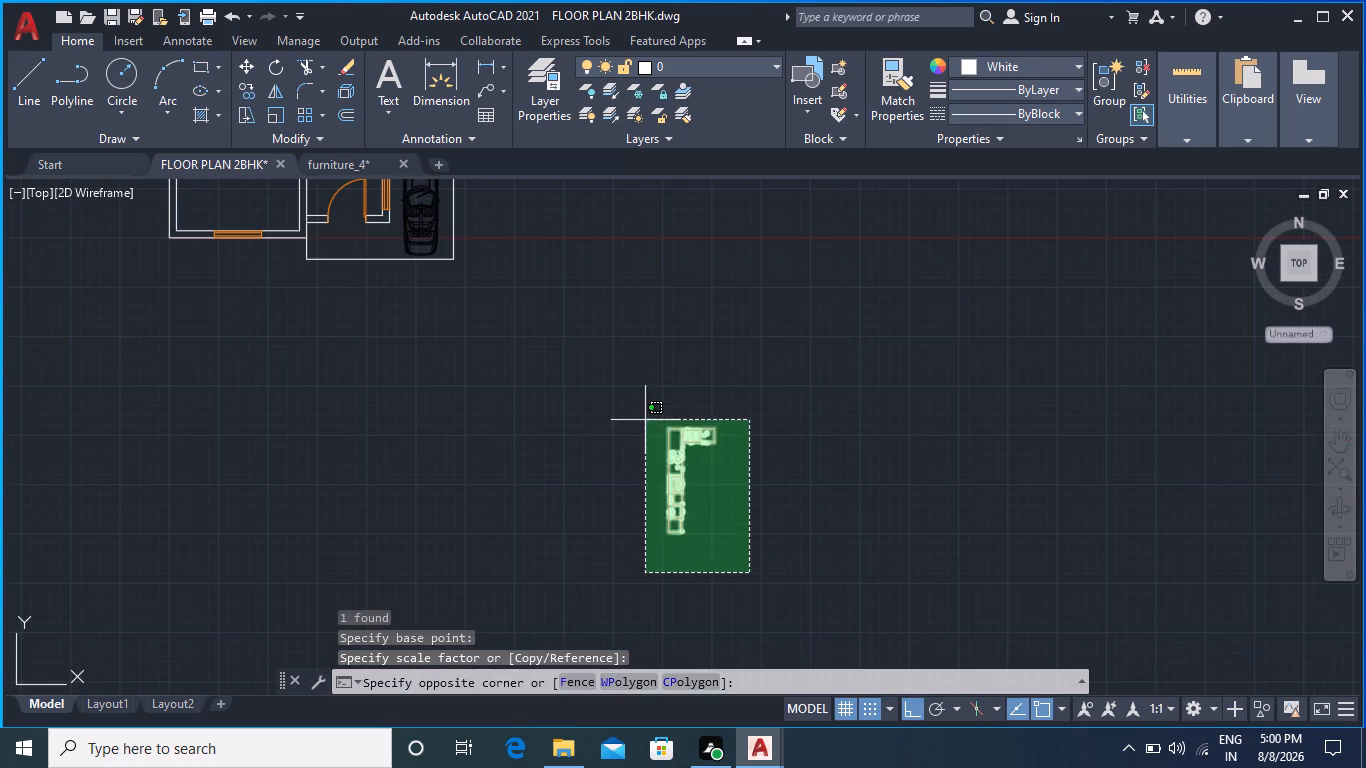
click(634, 402)
click(242, 68)
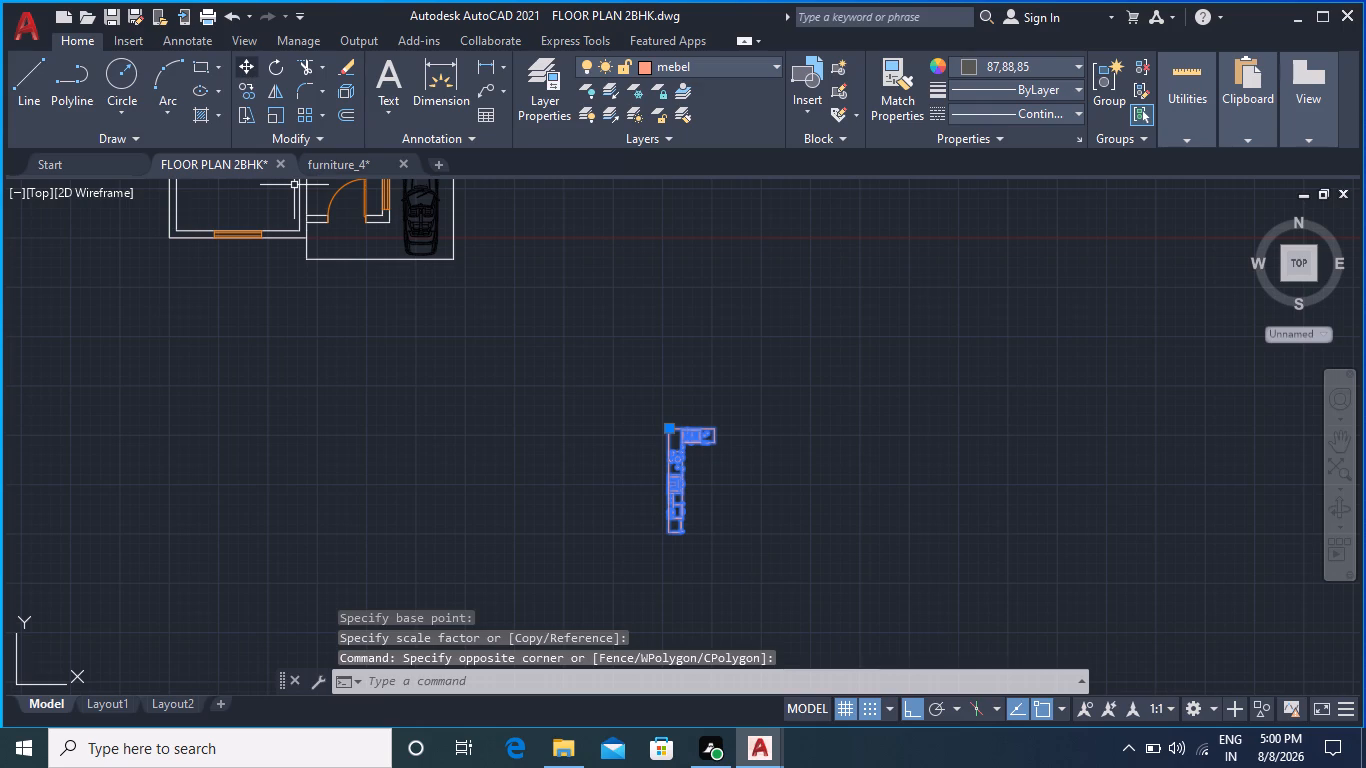
click(670, 532)
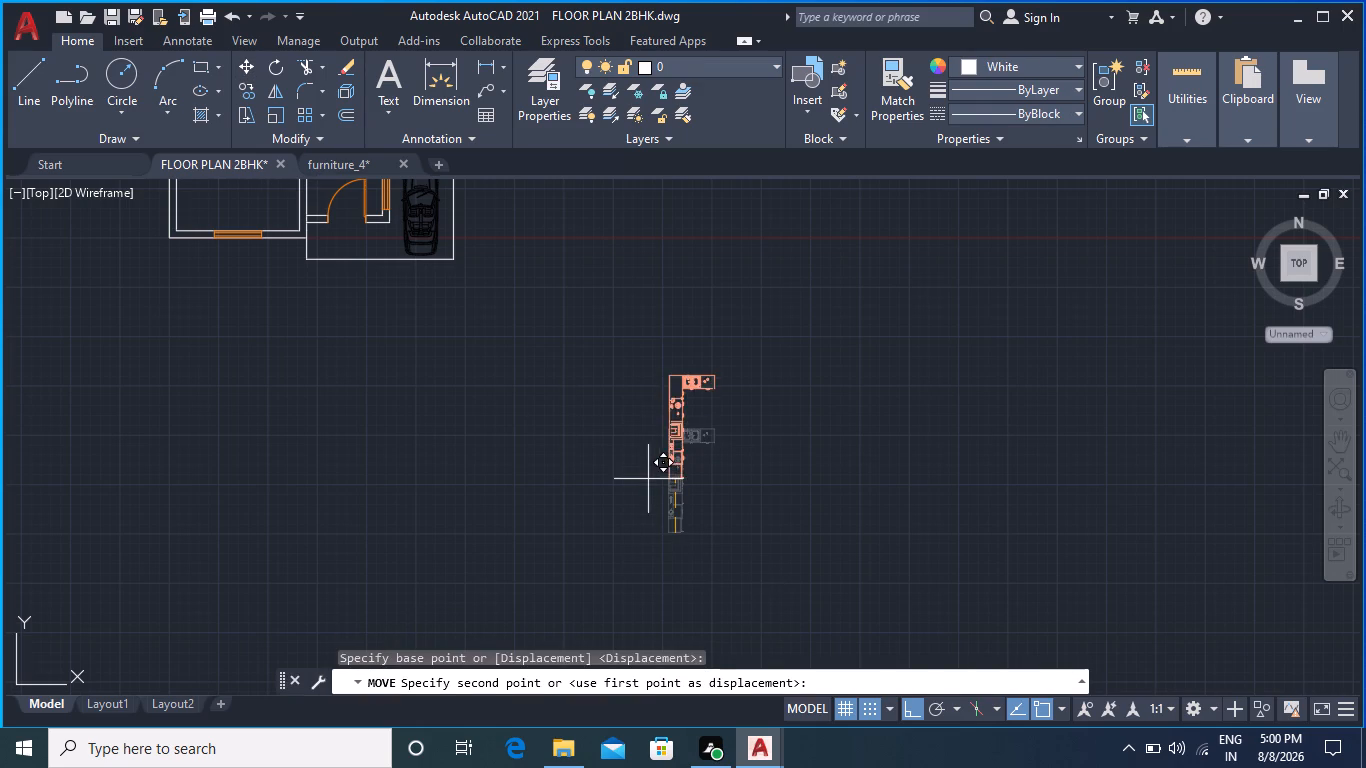
middle_drag(590, 416, 817, 751)
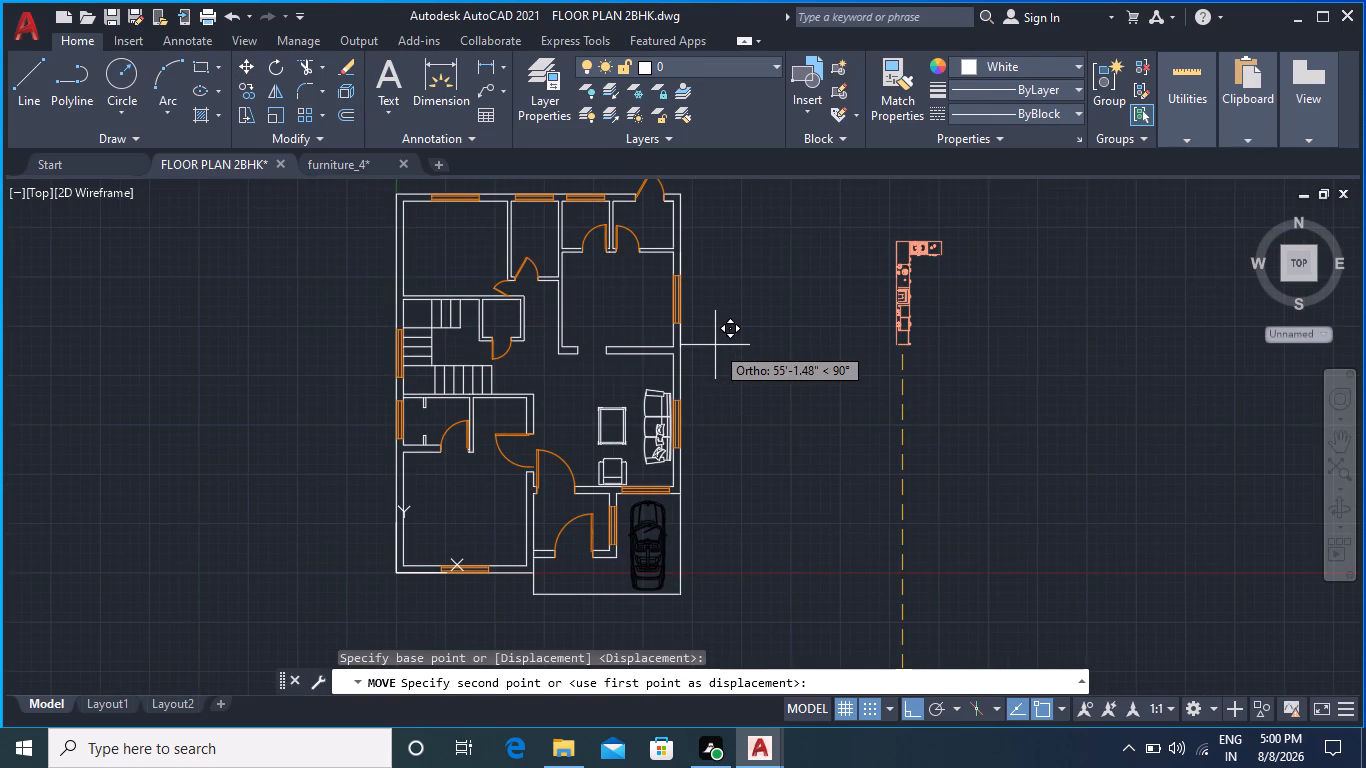
key(F8)
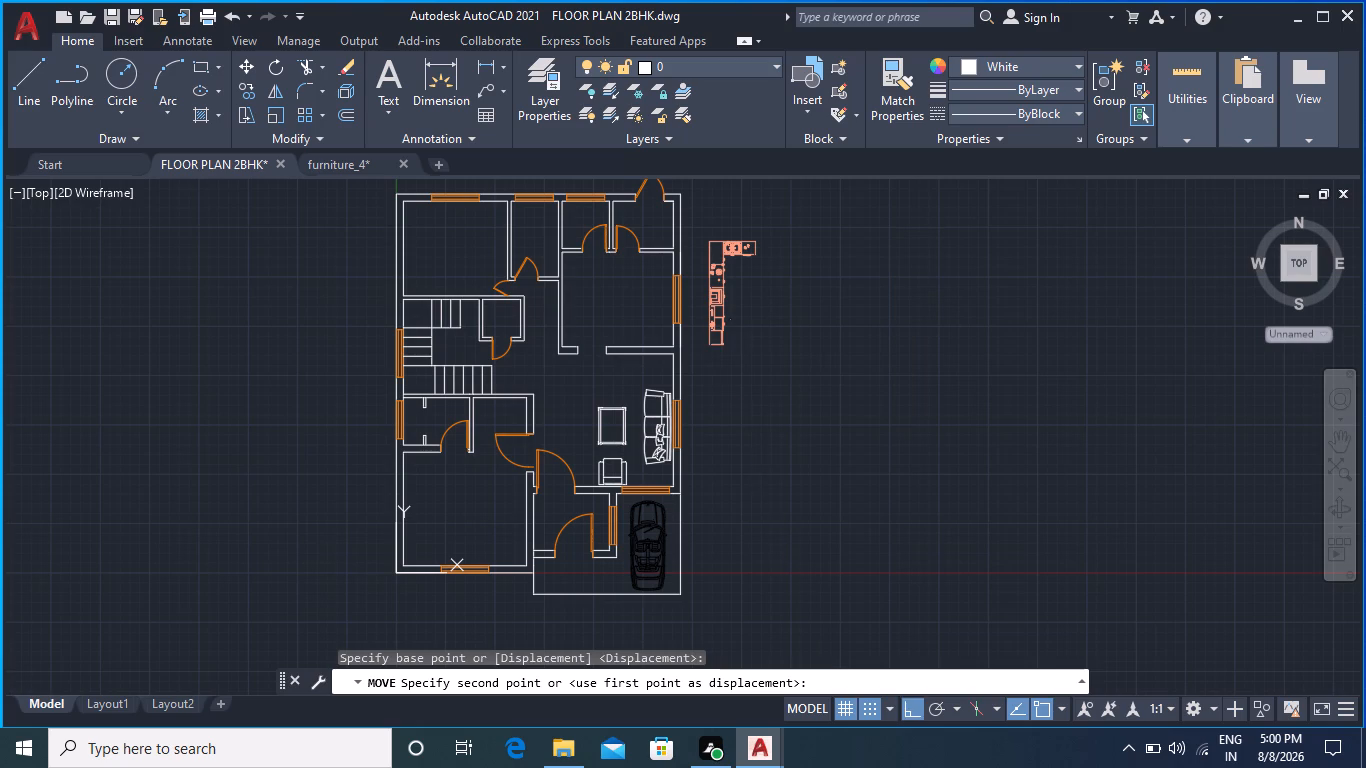
scroll(713, 348, up, 3)
middle_drag(699, 359, 726, 587)
scroll(708, 548, down, 2)
scroll(703, 548, up, 1)
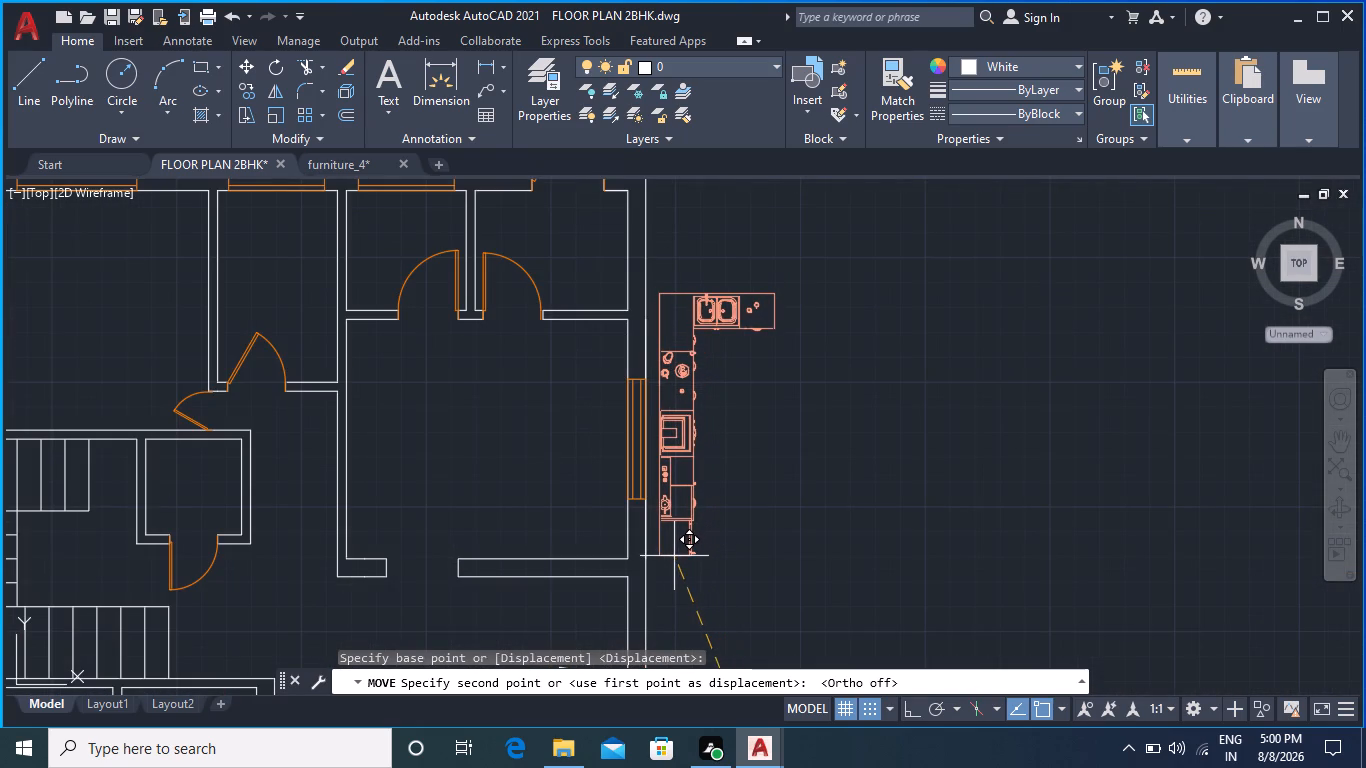
click(675, 556)
key(Escape)
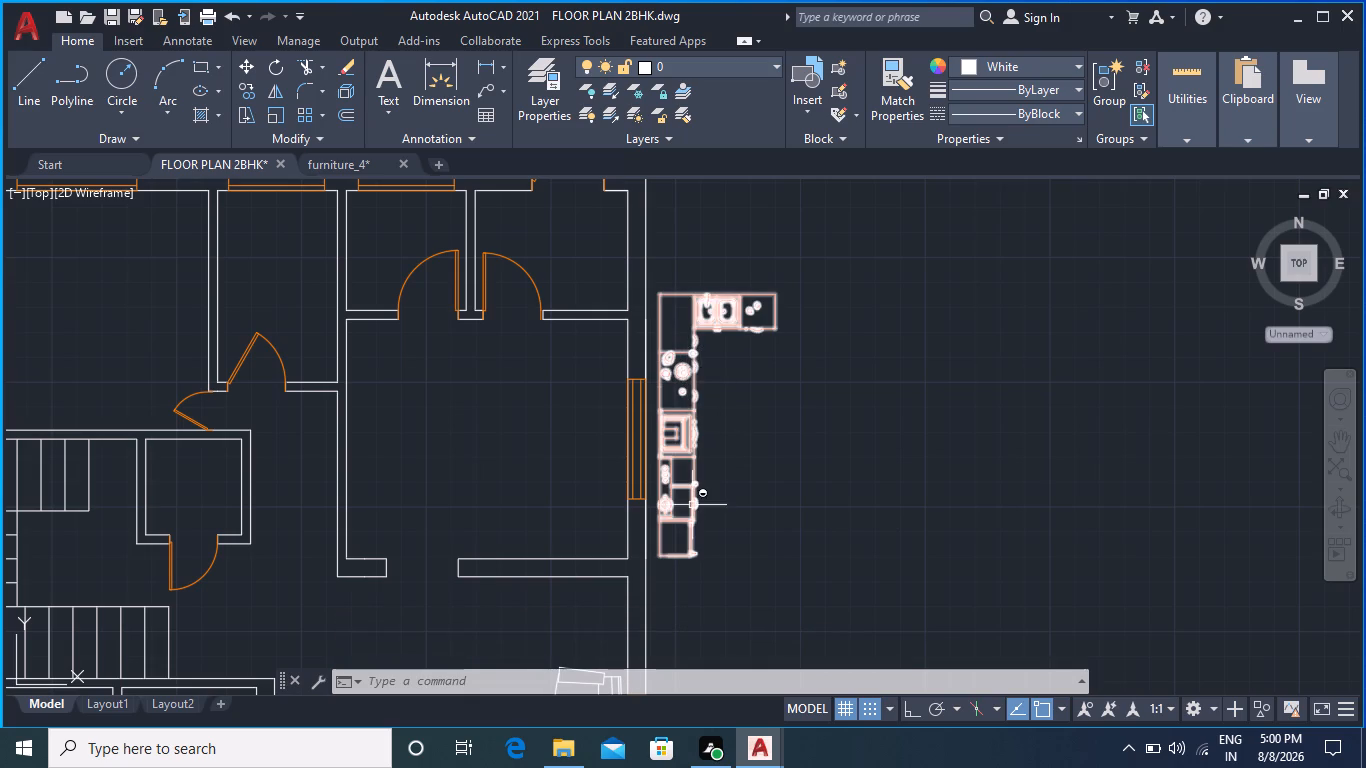
Move the kitchen counter horizontally a little further away from the exterior wall.
click(663, 558)
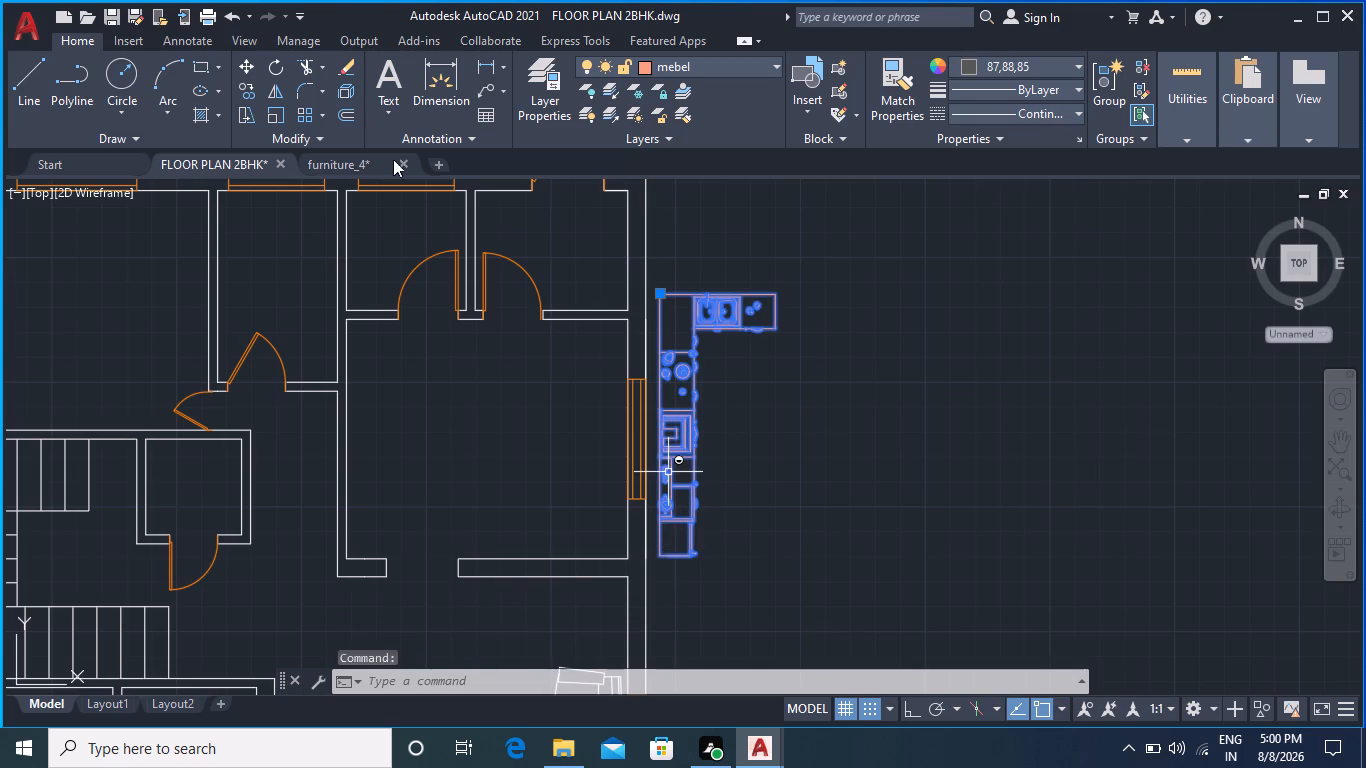
click(239, 70)
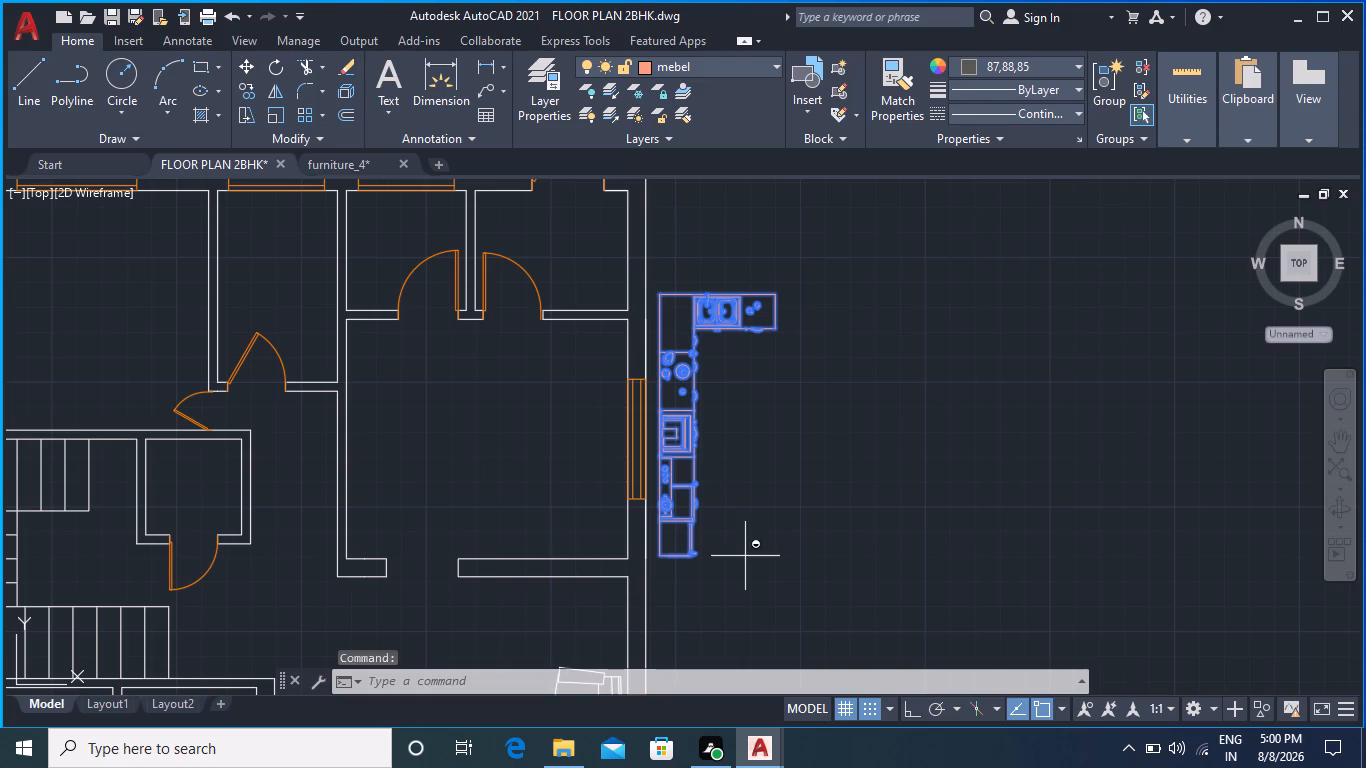
click(654, 560)
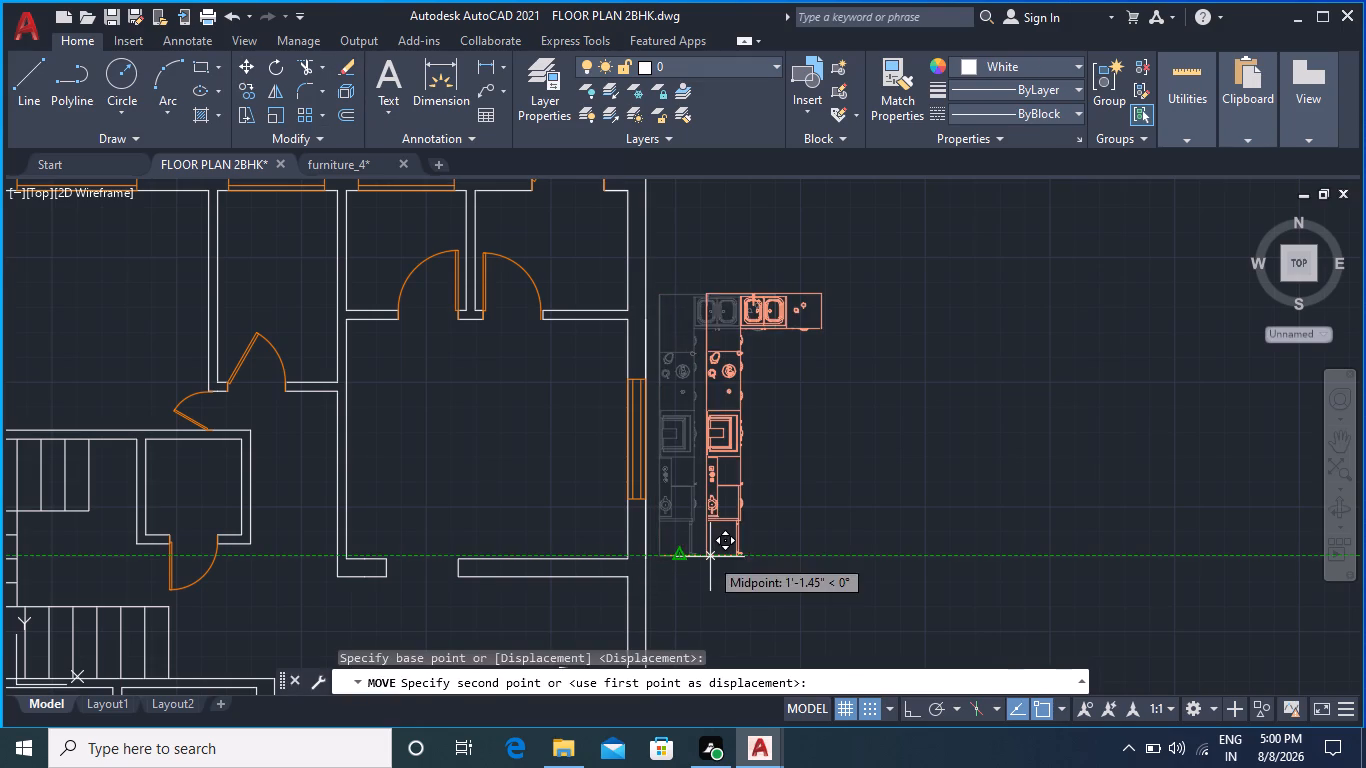
click(716, 557)
key(Escape)
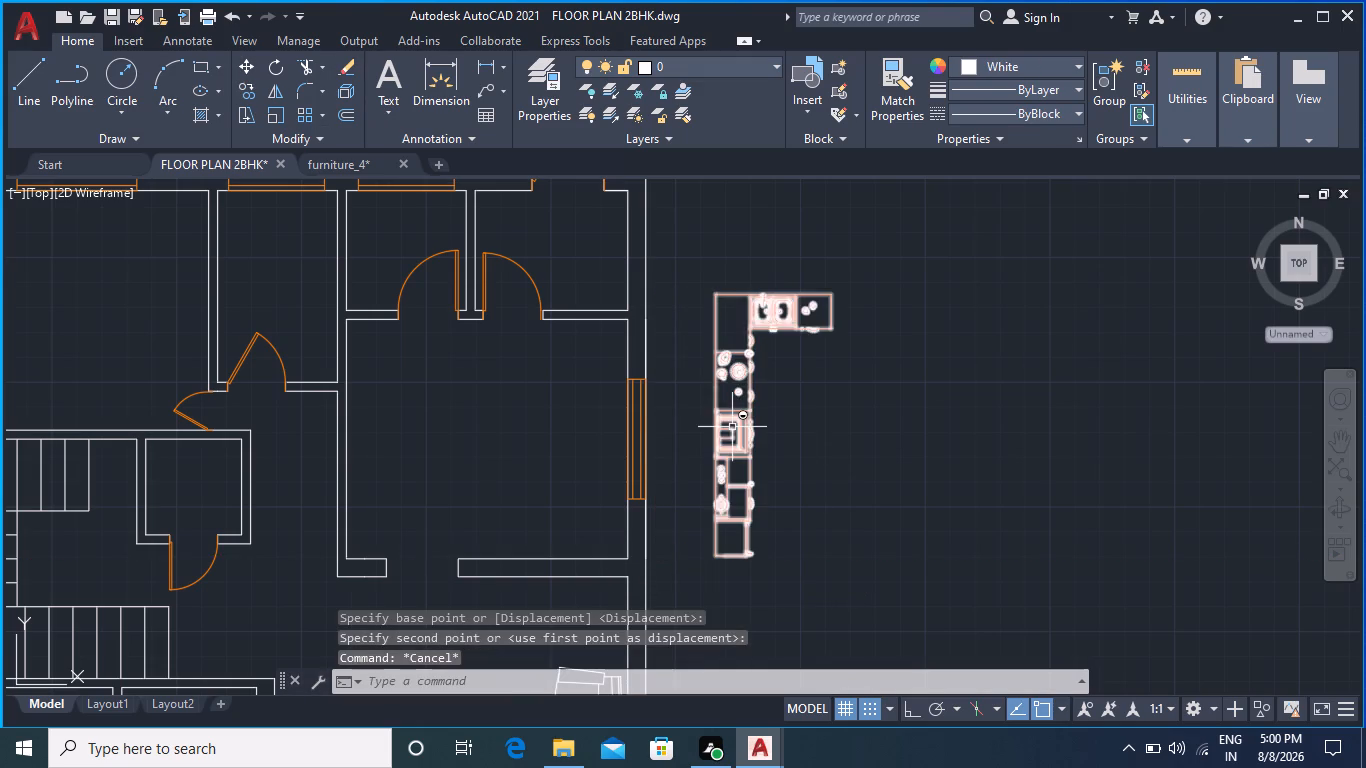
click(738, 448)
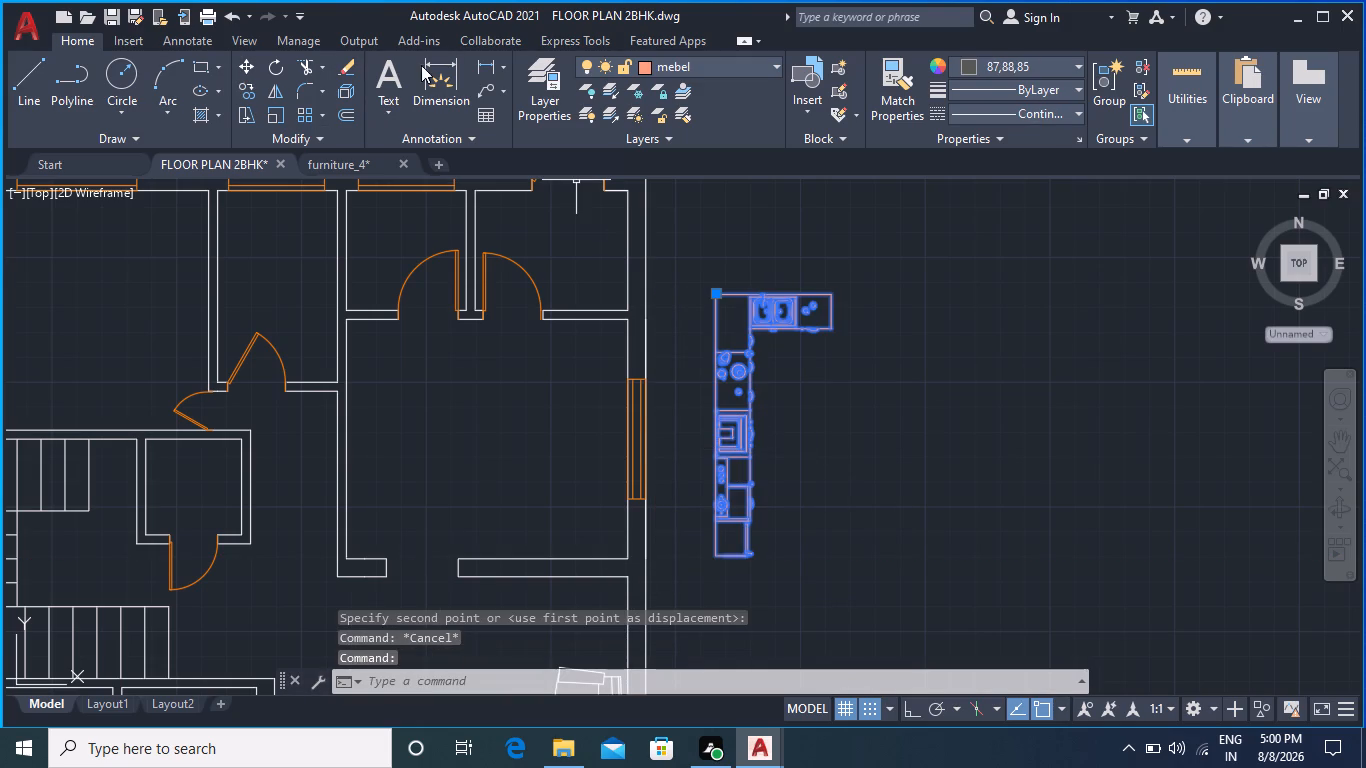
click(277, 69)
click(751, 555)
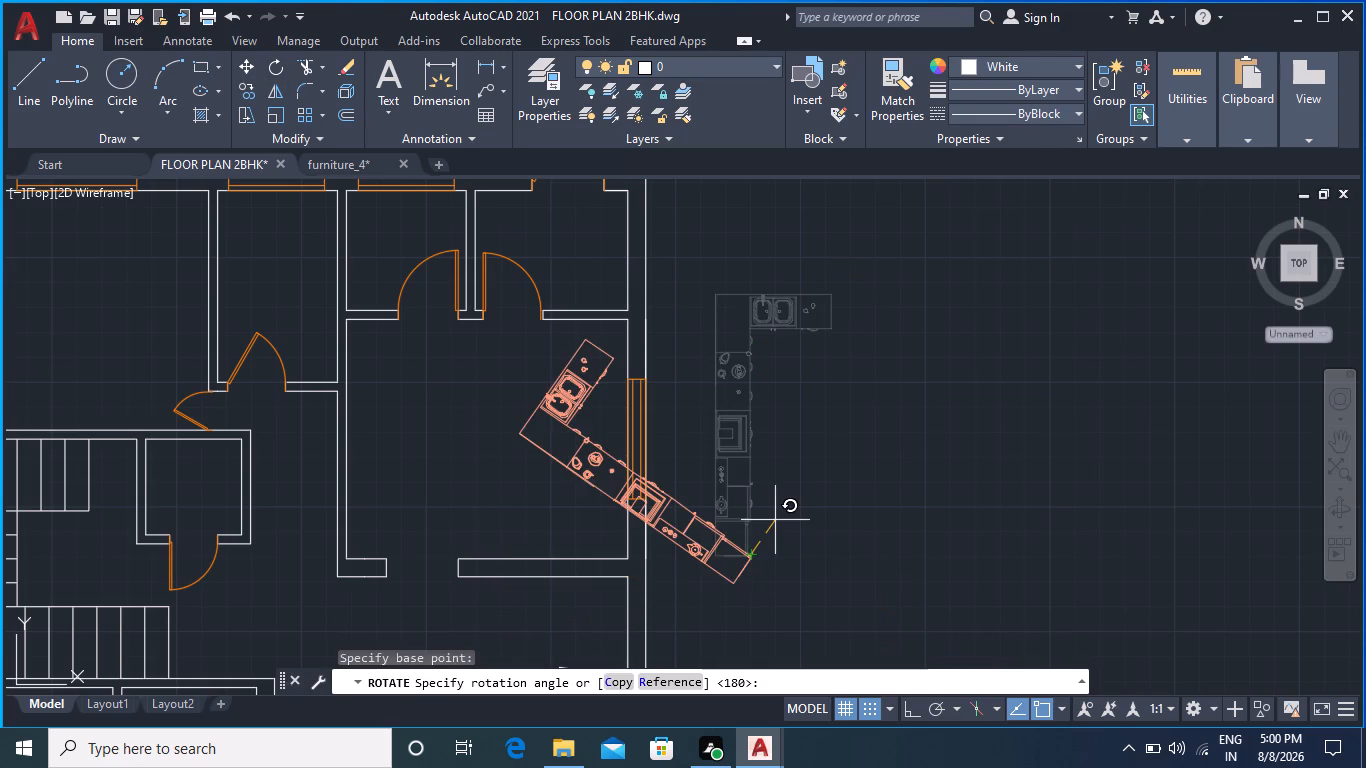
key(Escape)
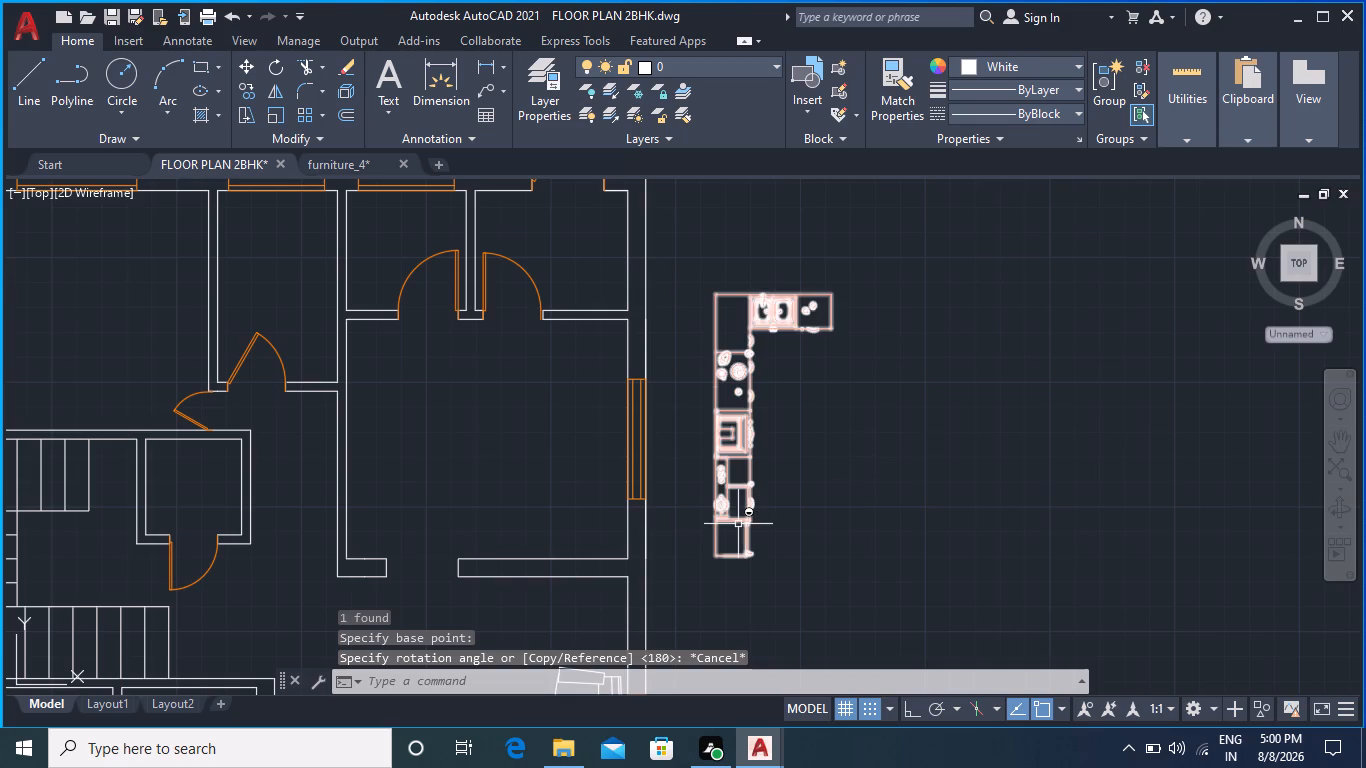
Mirror the kitchen counter downward across the bottom edge of its long leg, keeping the source object.
middle_drag(786, 533, 791, 495)
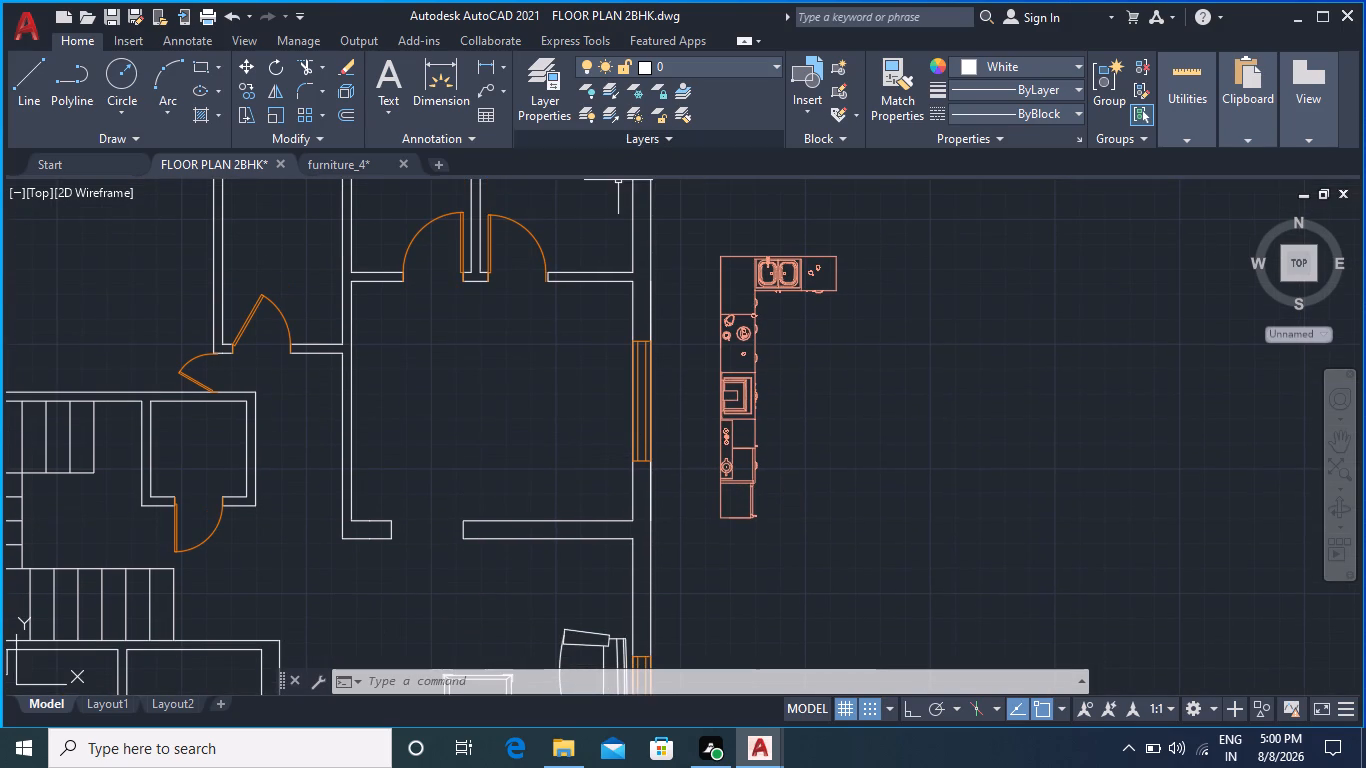
click(746, 393)
click(275, 89)
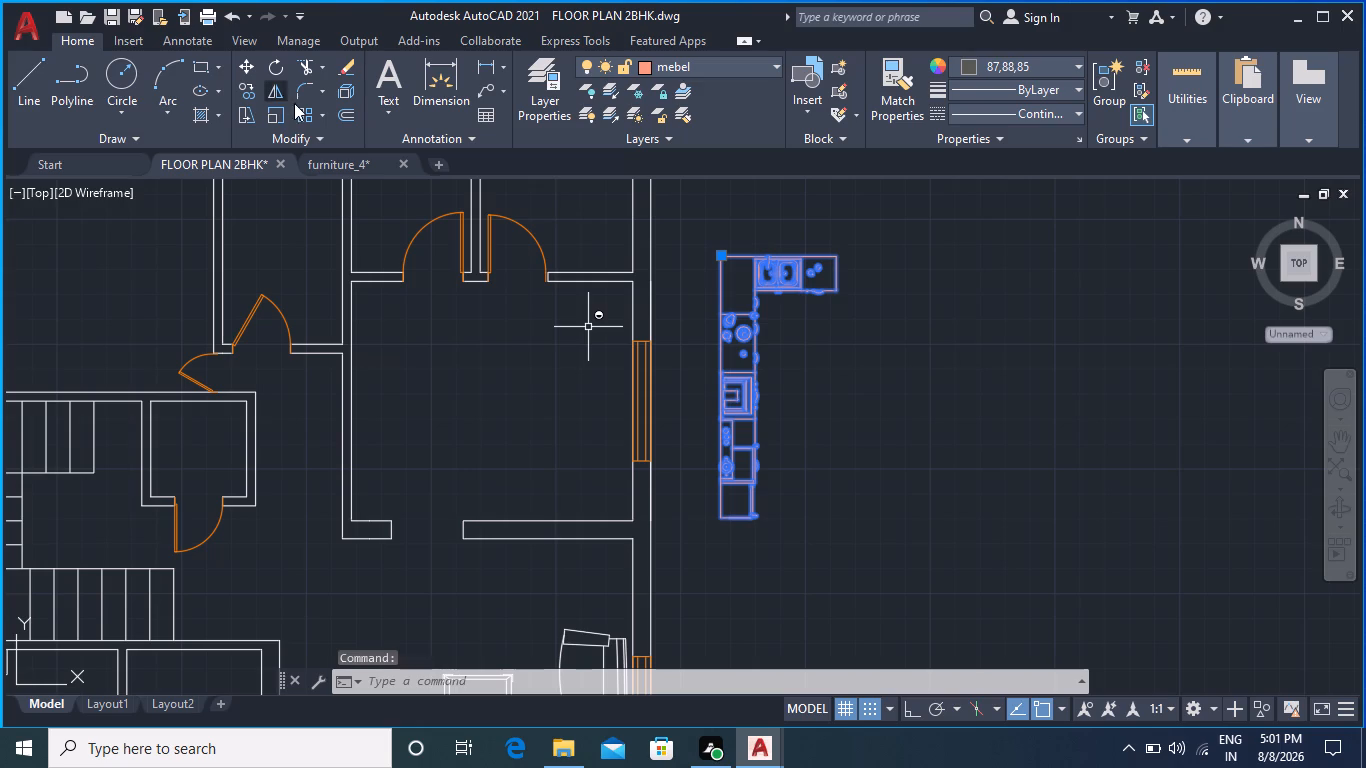
click(755, 517)
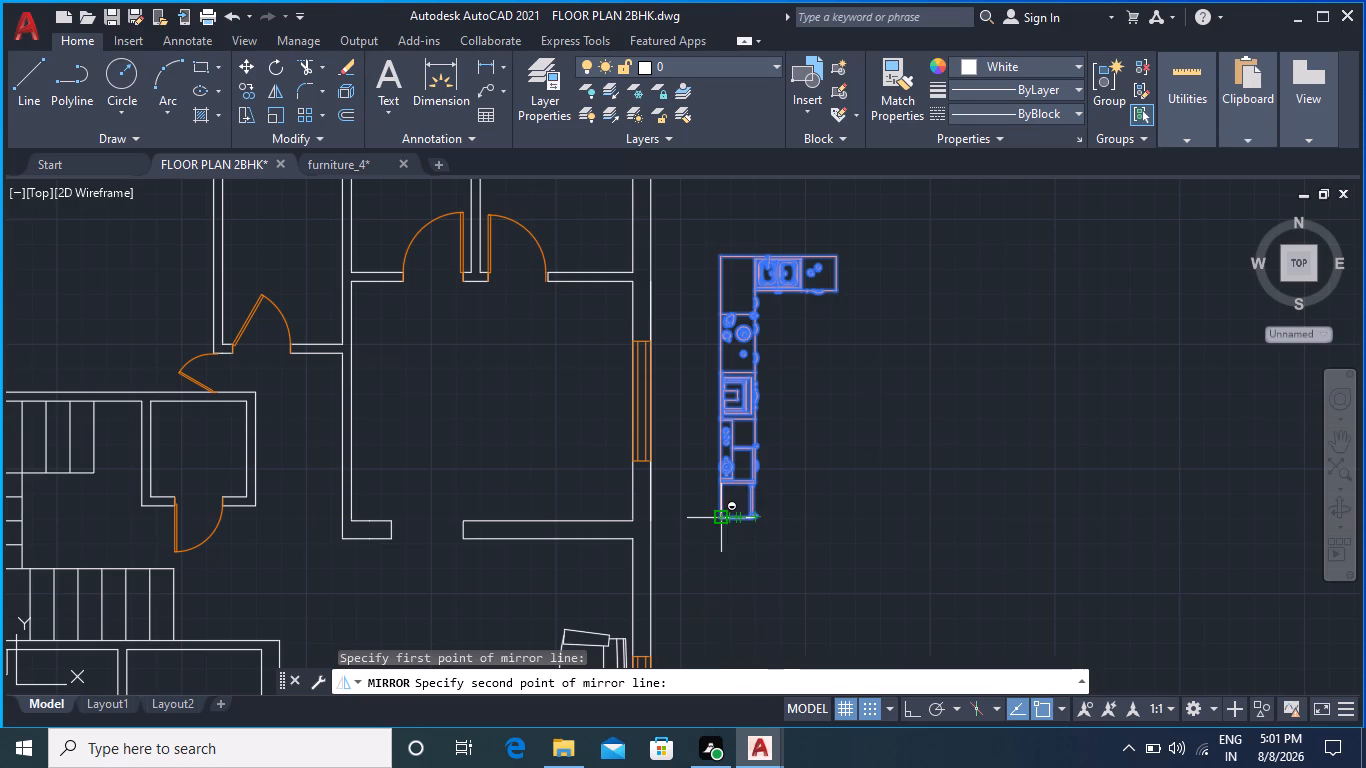
click(717, 526)
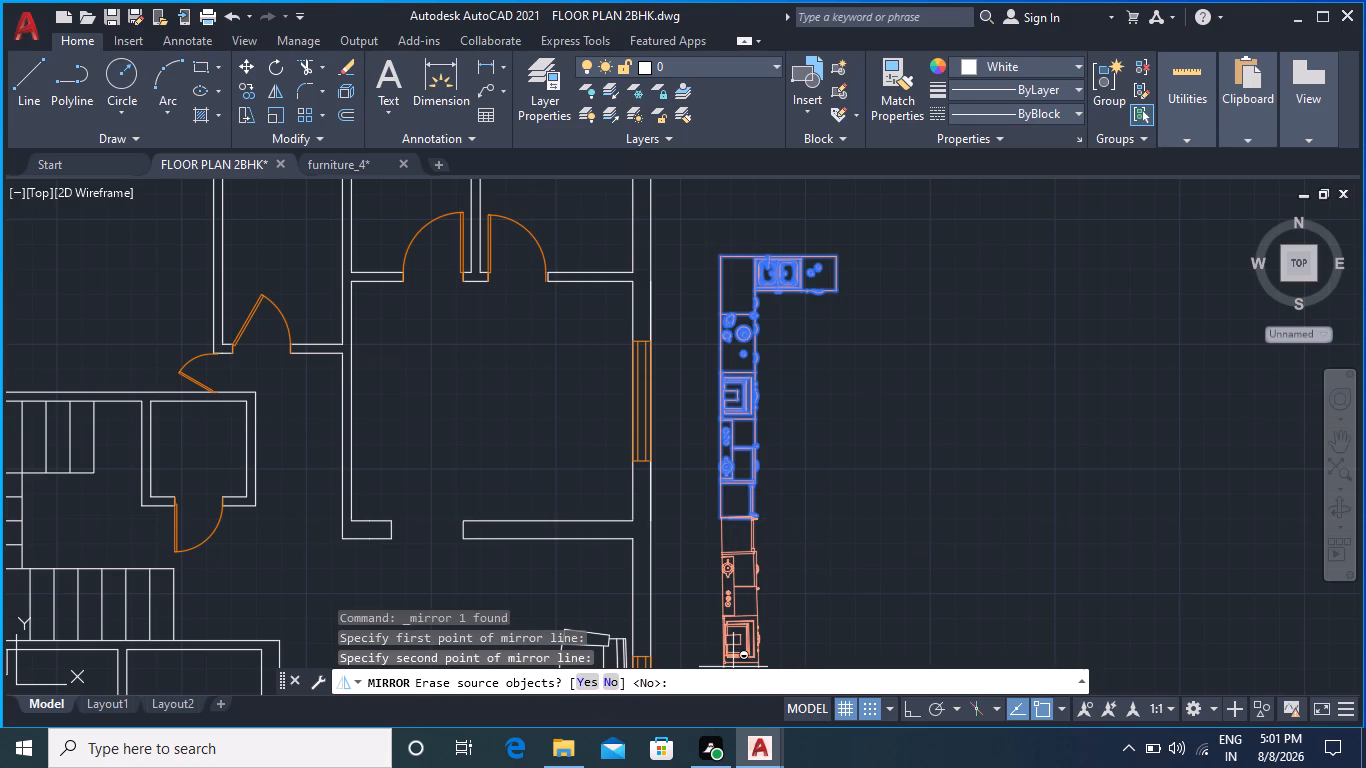
click(606, 680)
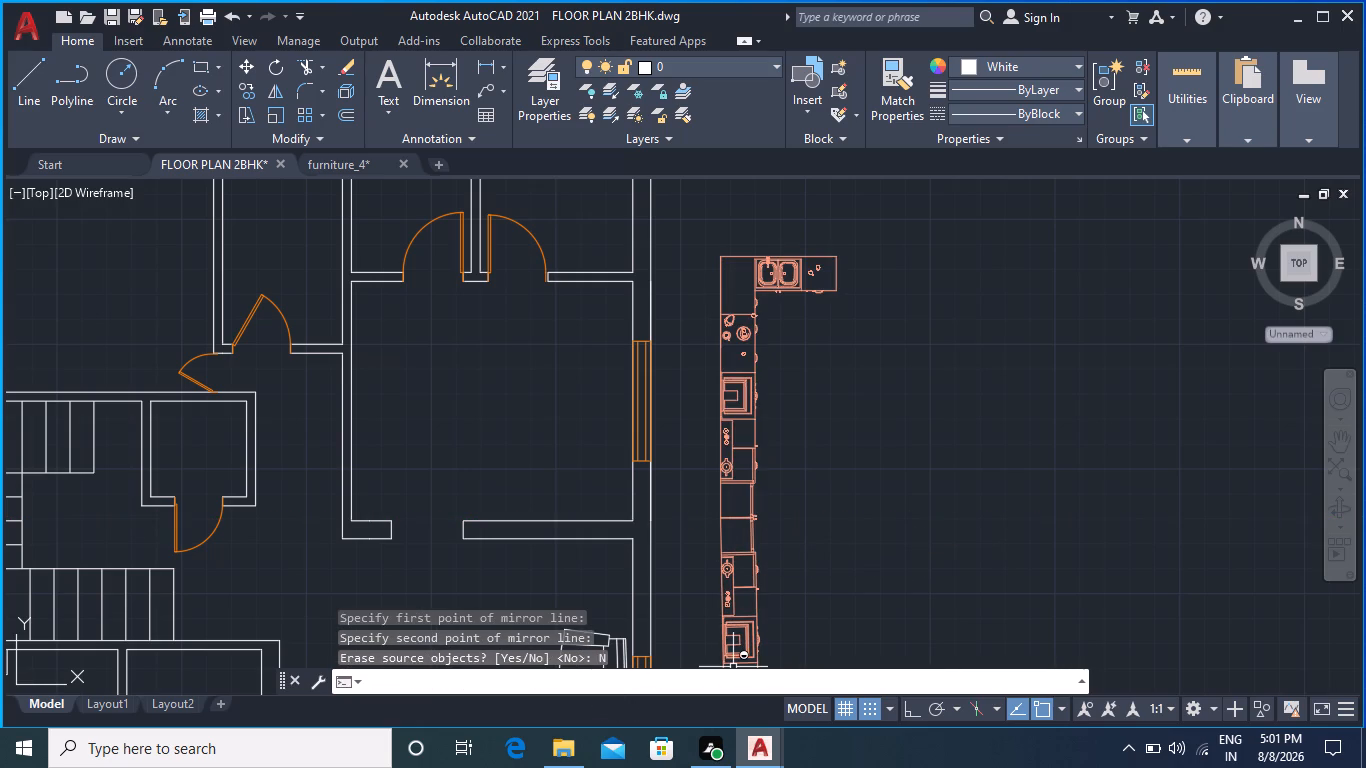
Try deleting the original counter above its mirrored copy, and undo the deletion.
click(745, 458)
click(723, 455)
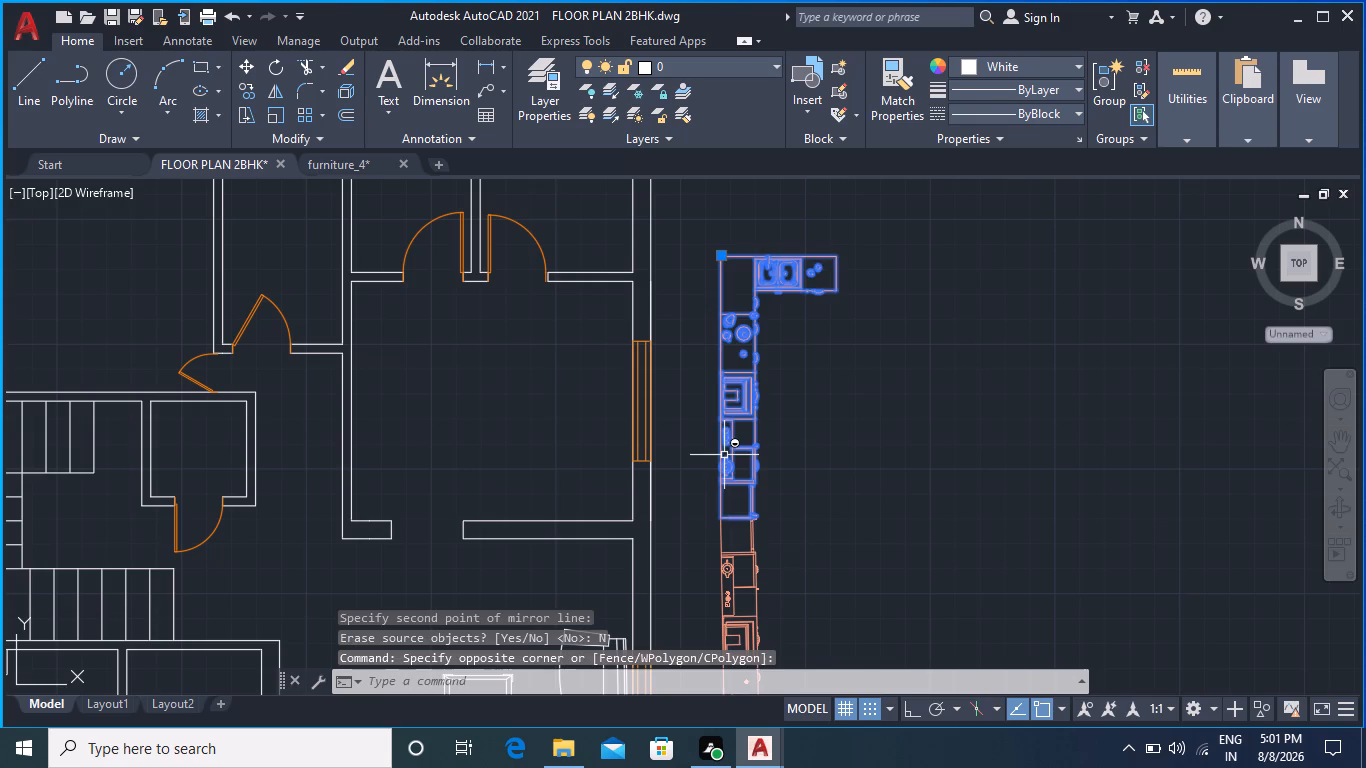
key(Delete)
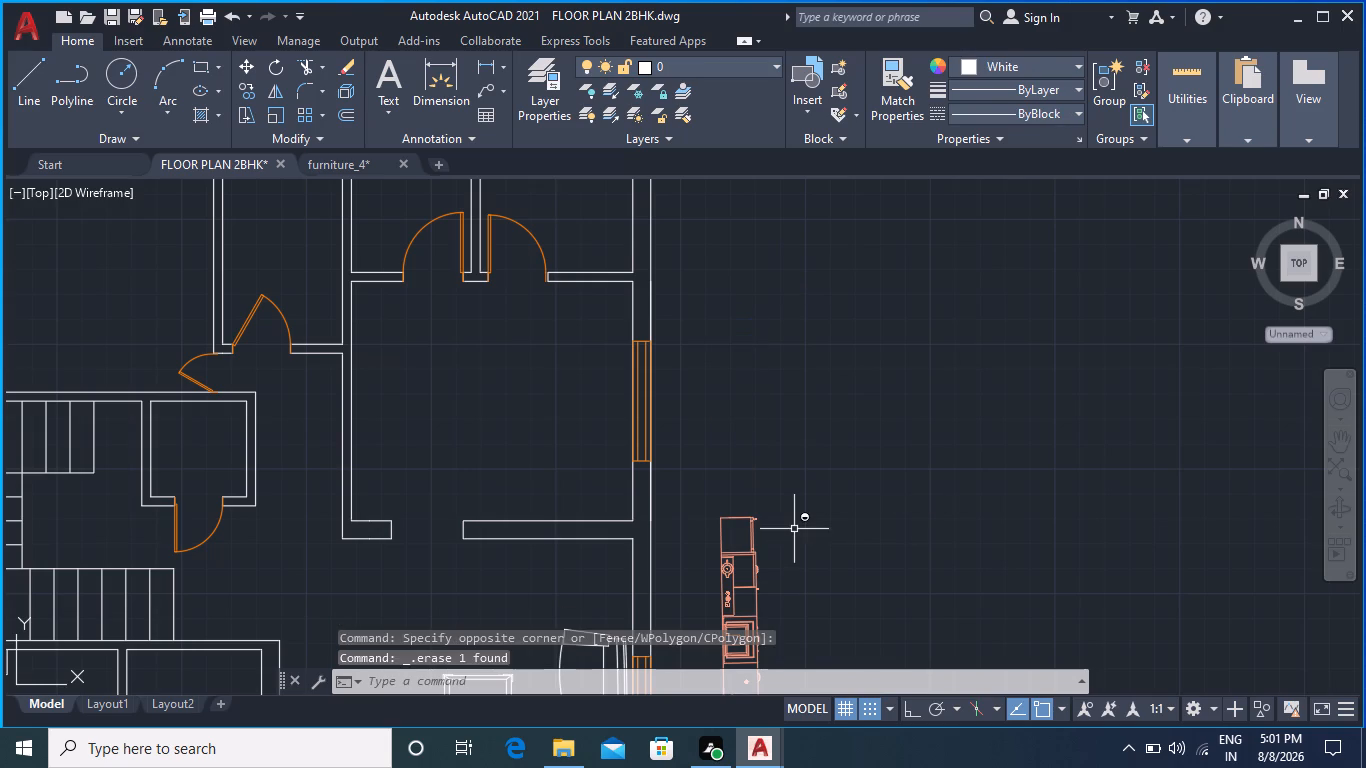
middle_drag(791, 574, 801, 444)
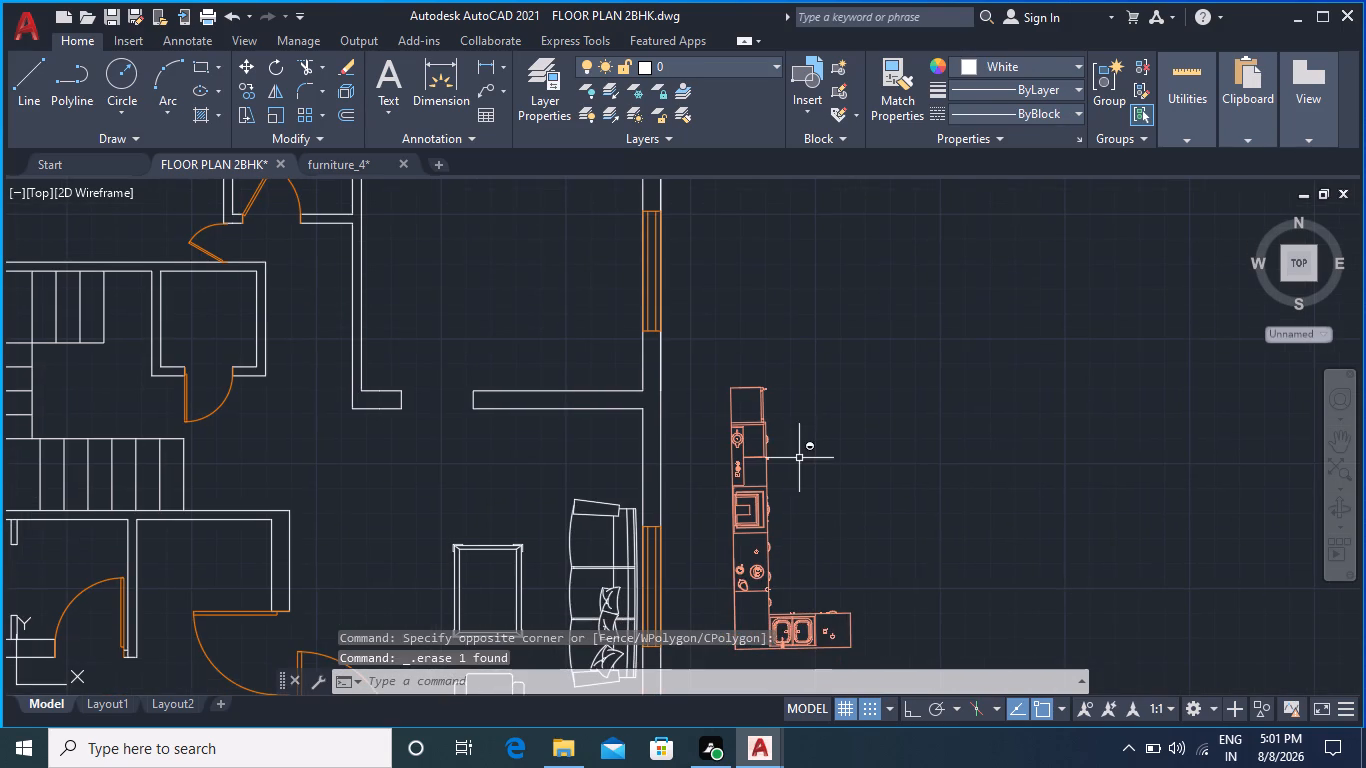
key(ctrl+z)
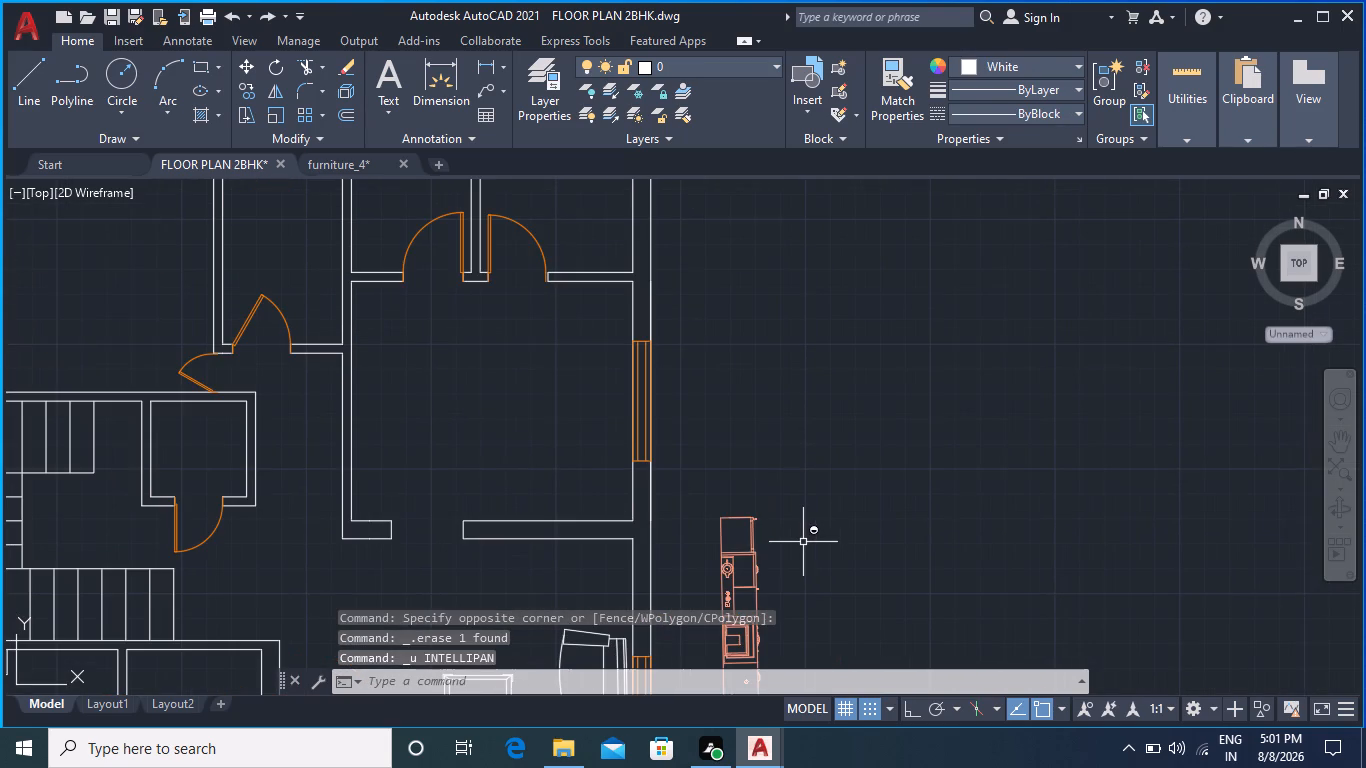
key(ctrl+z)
Mirror the lower counter copy sideways across the front edge of its long leg, erasing the source object.
scroll(803, 542, down, 1)
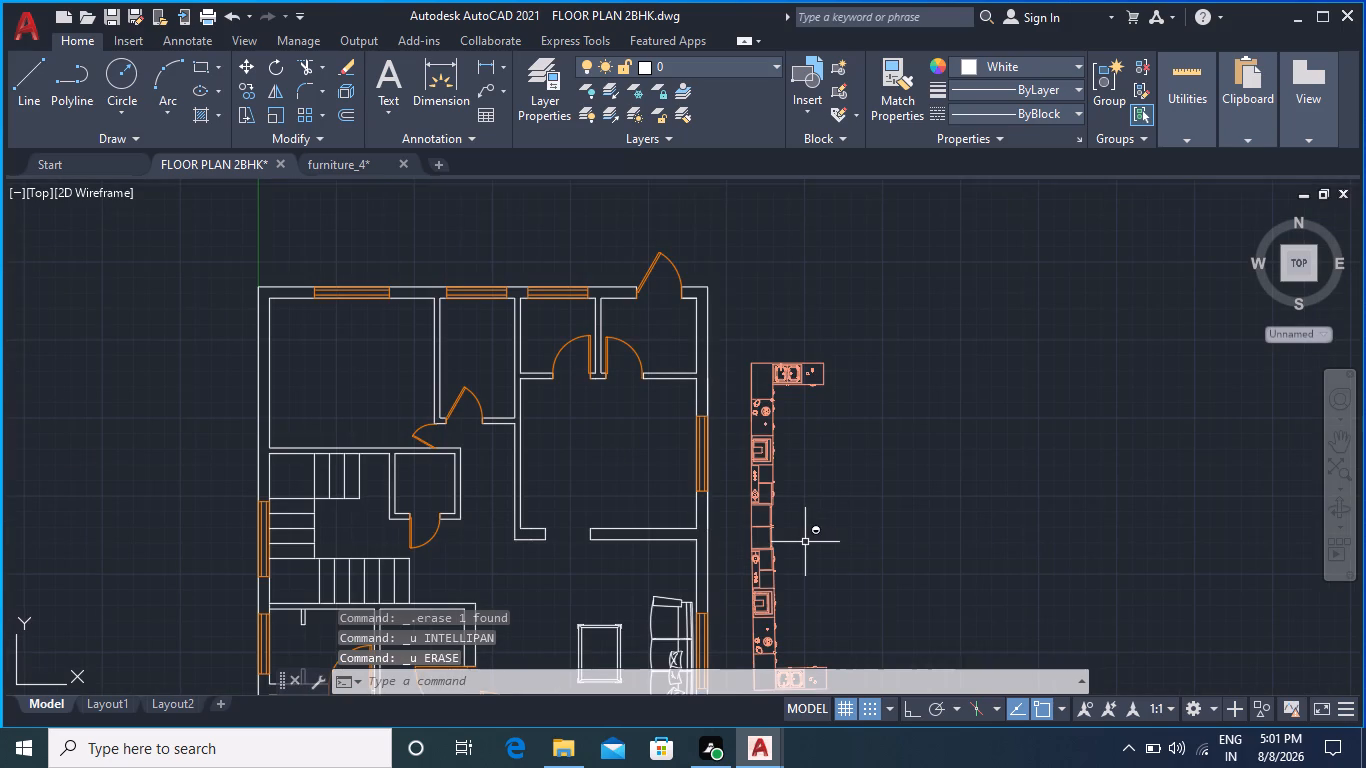
middle_drag(805, 542, 787, 365)
middle_drag(801, 402, 754, 448)
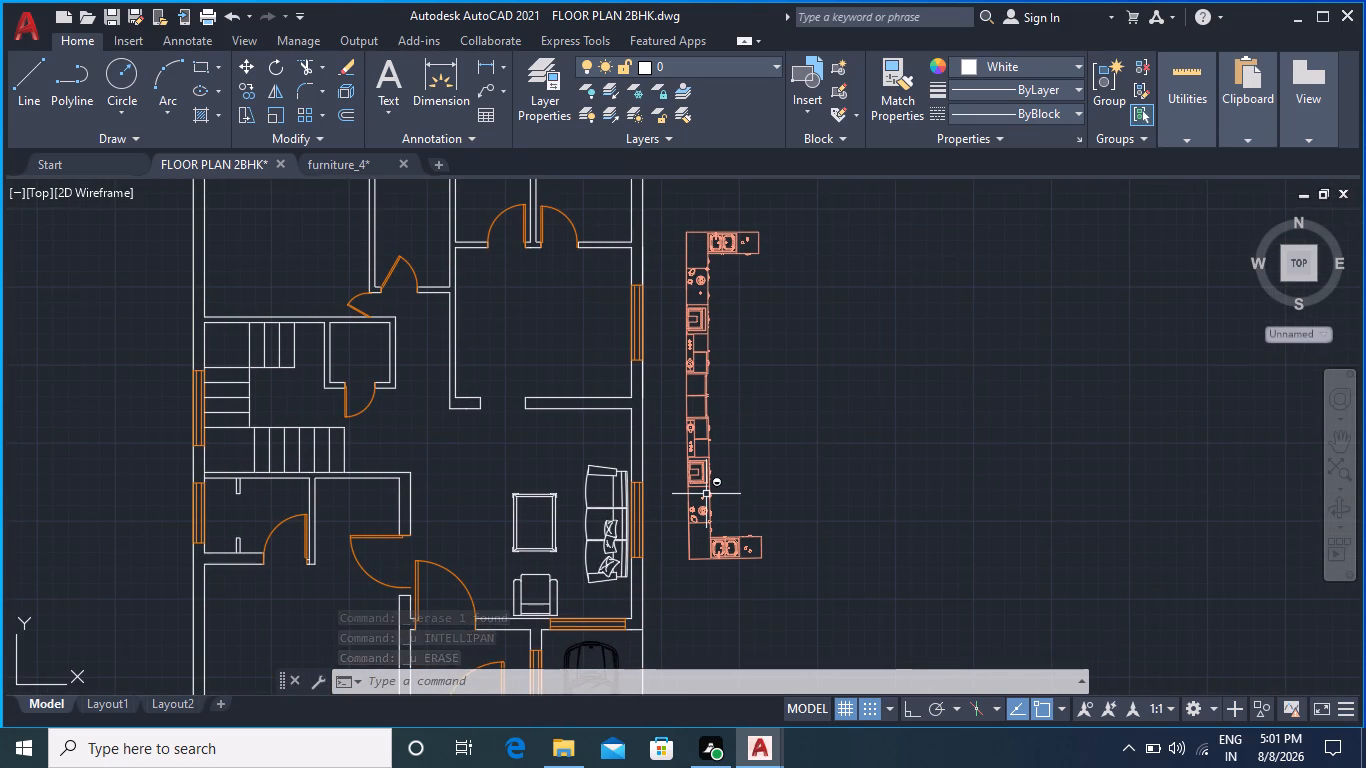
scroll(706, 494, up, 1)
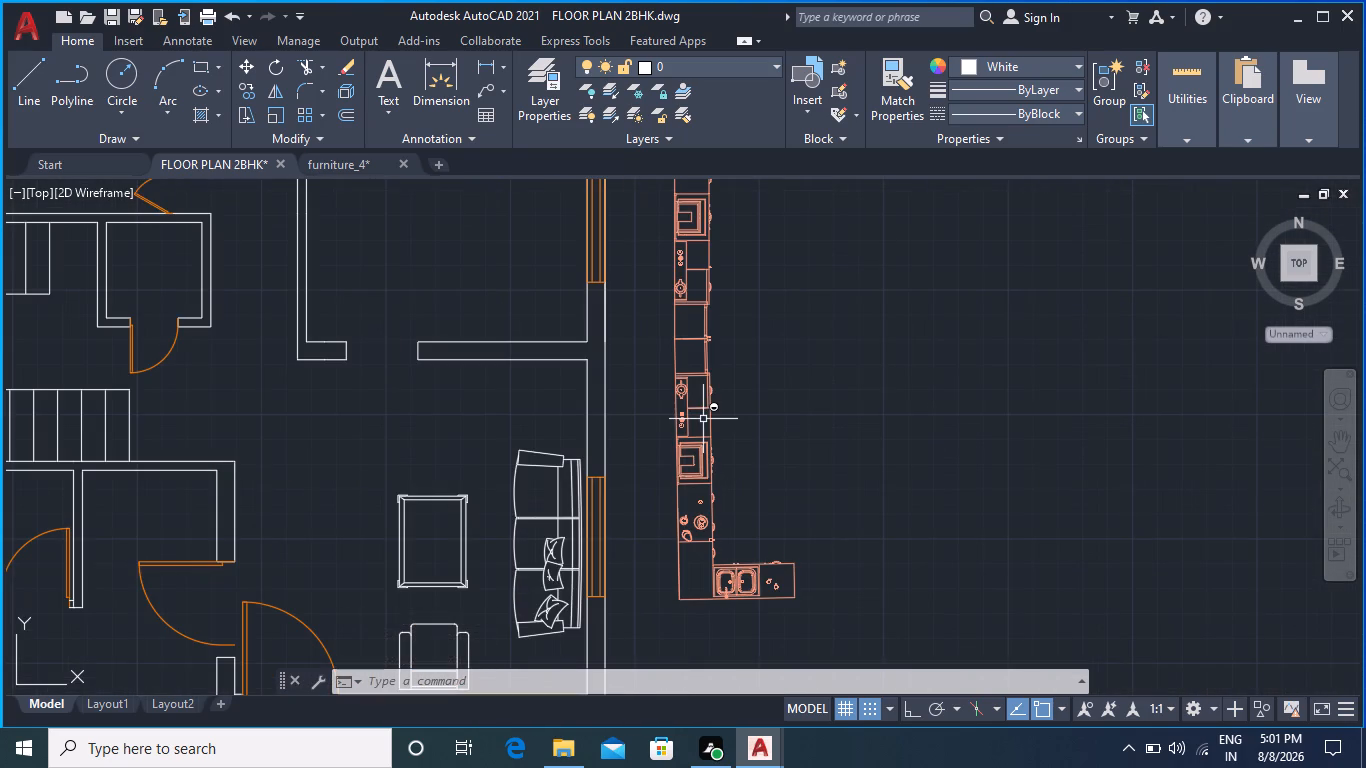
click(694, 445)
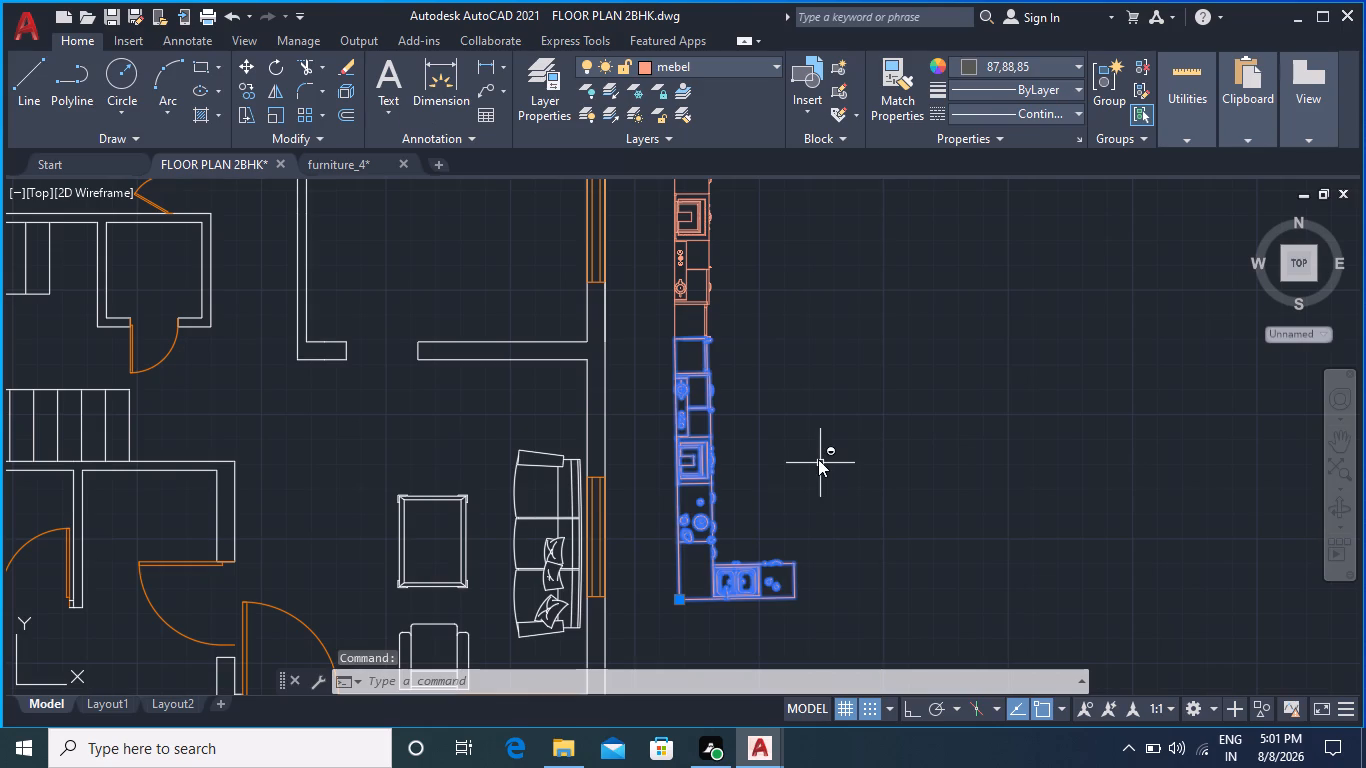
click(278, 97)
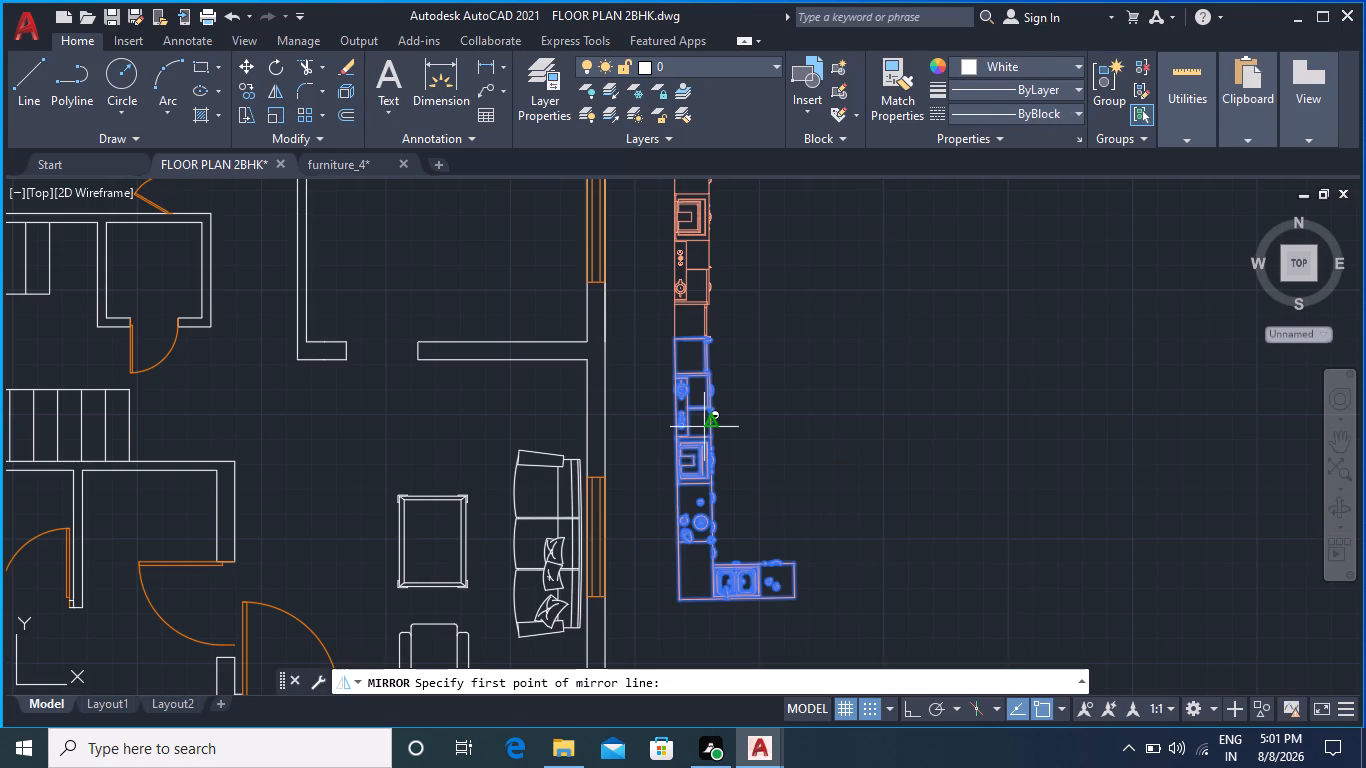
click(713, 437)
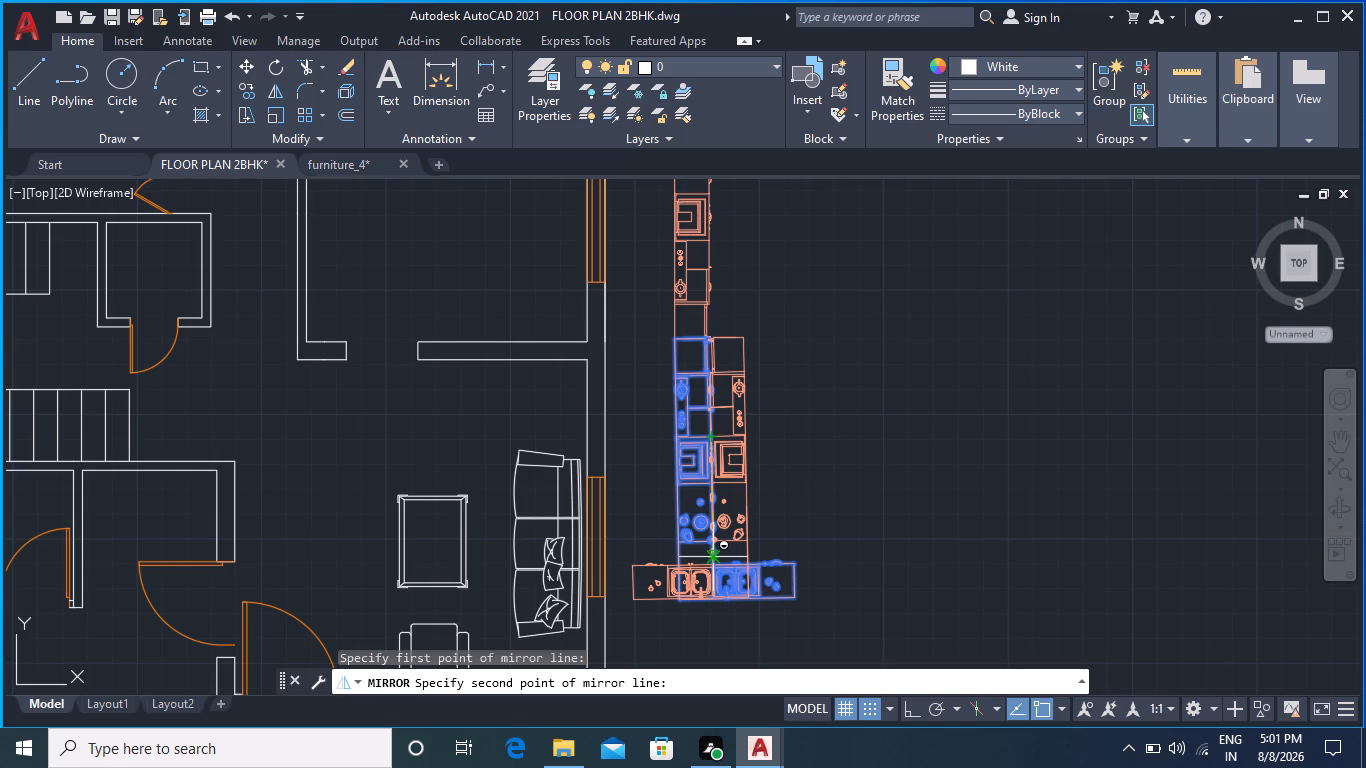
click(715, 555)
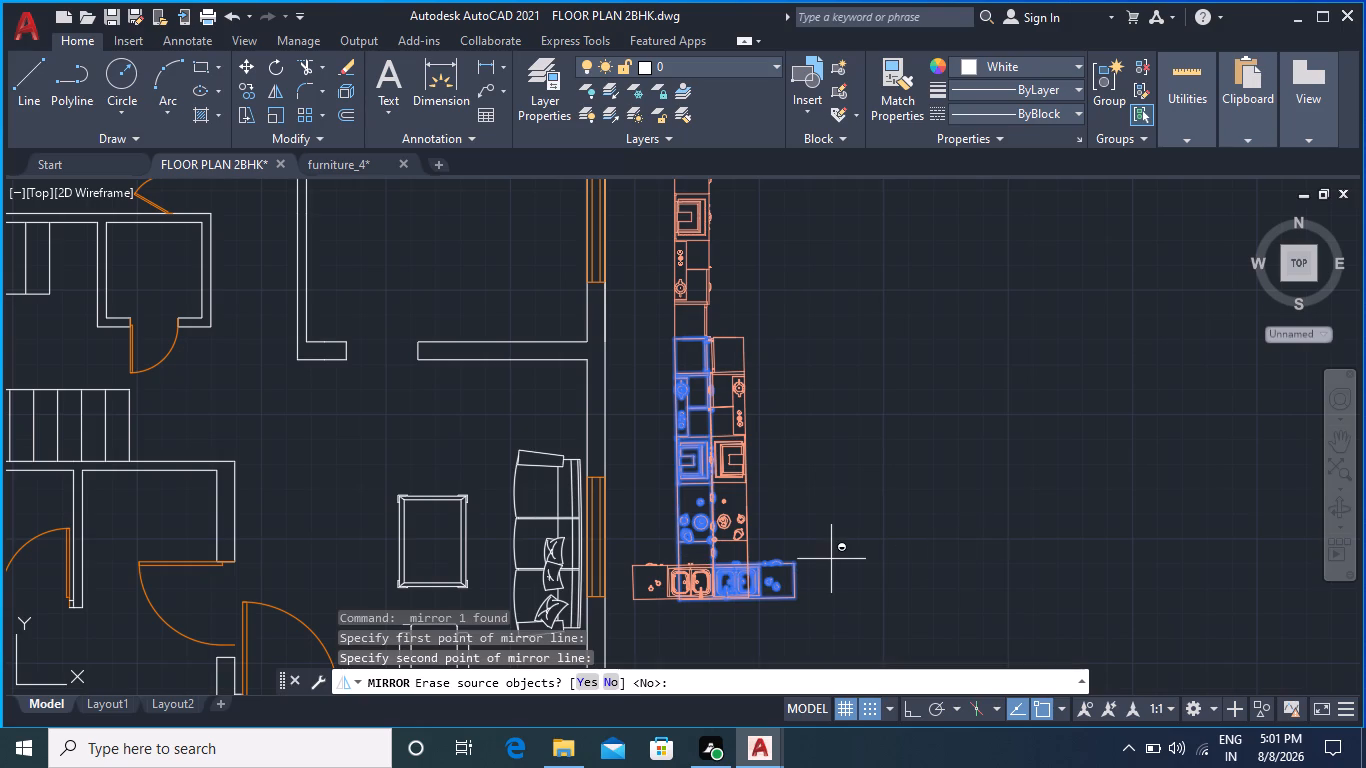
click(584, 677)
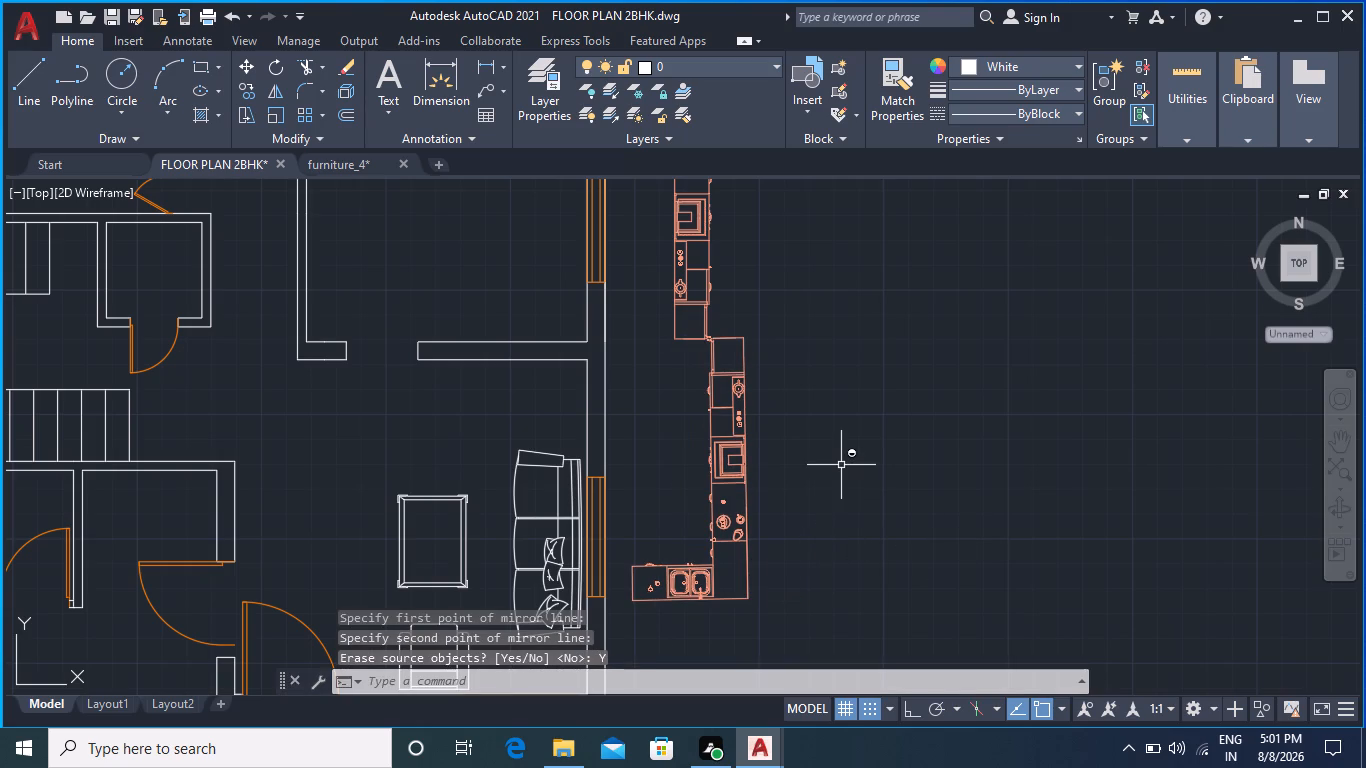
Delete the original kitchen counter with its double sink at the top.
click(683, 293)
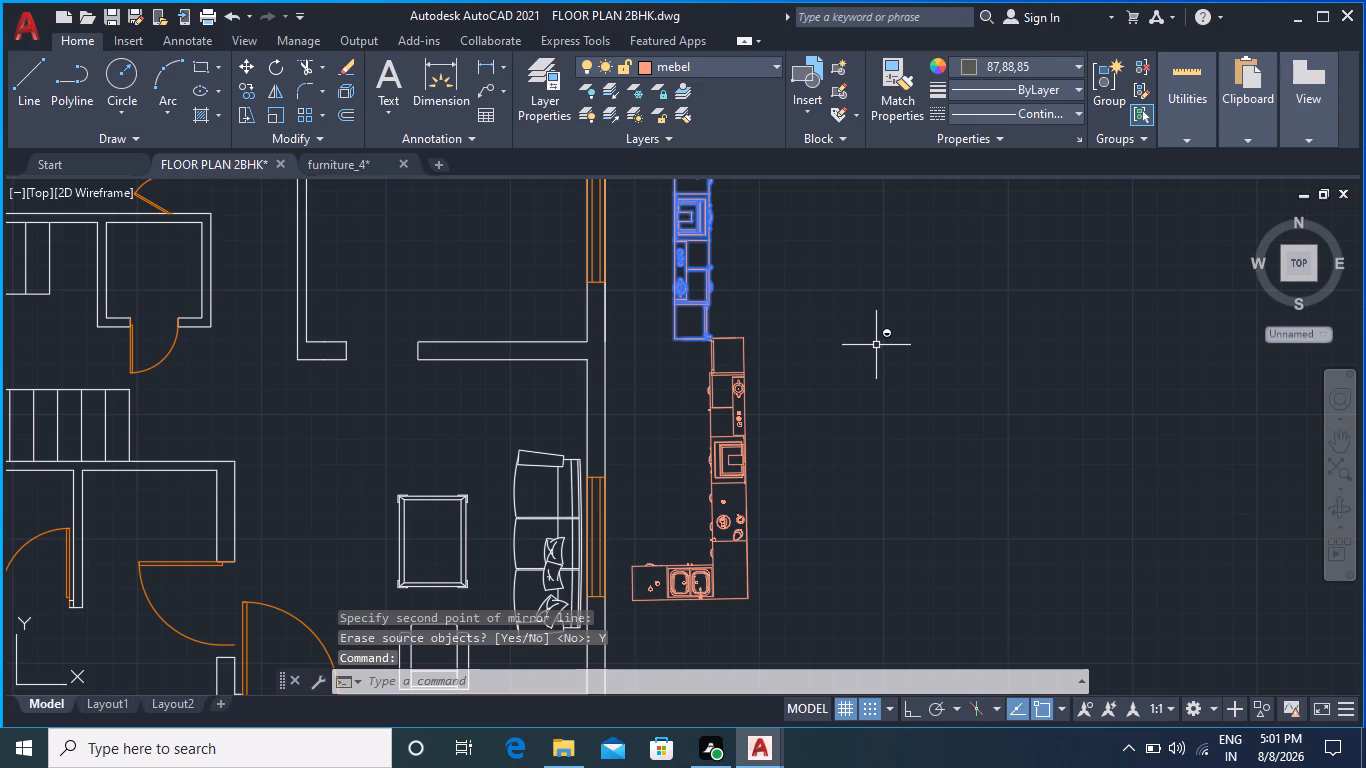
key(Delete)
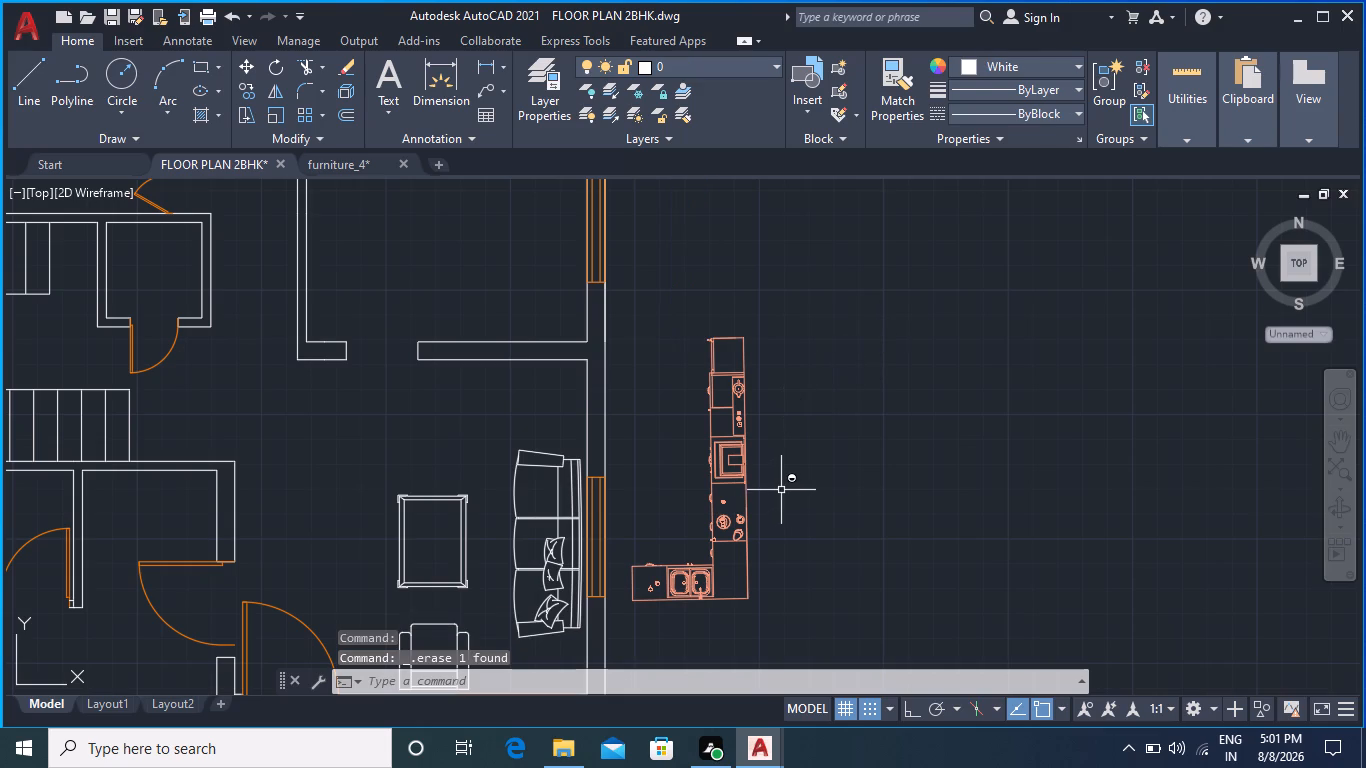
Move the mirrored counter by its upper-left corner into the upper-right corner of the room with the exterior window, against the walls.
middle_drag(781, 490, 778, 550)
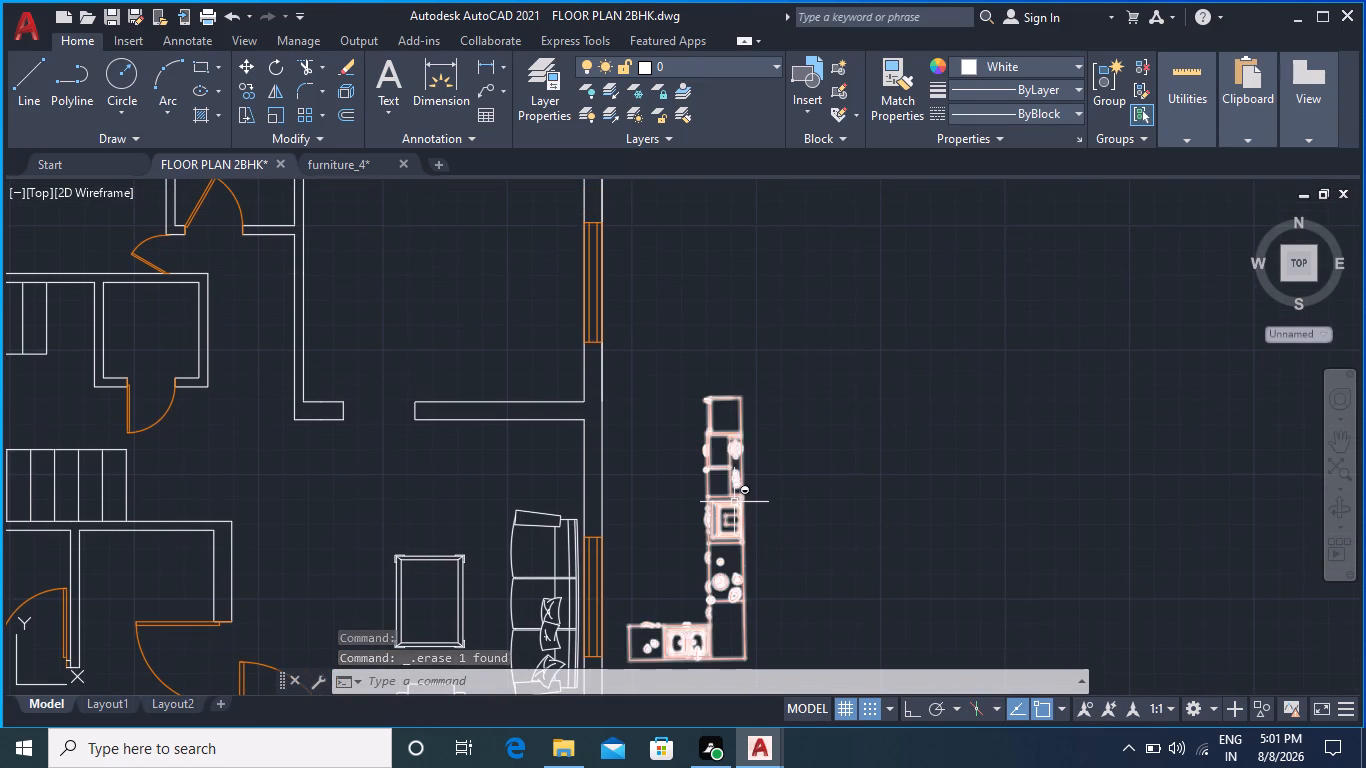
click(734, 502)
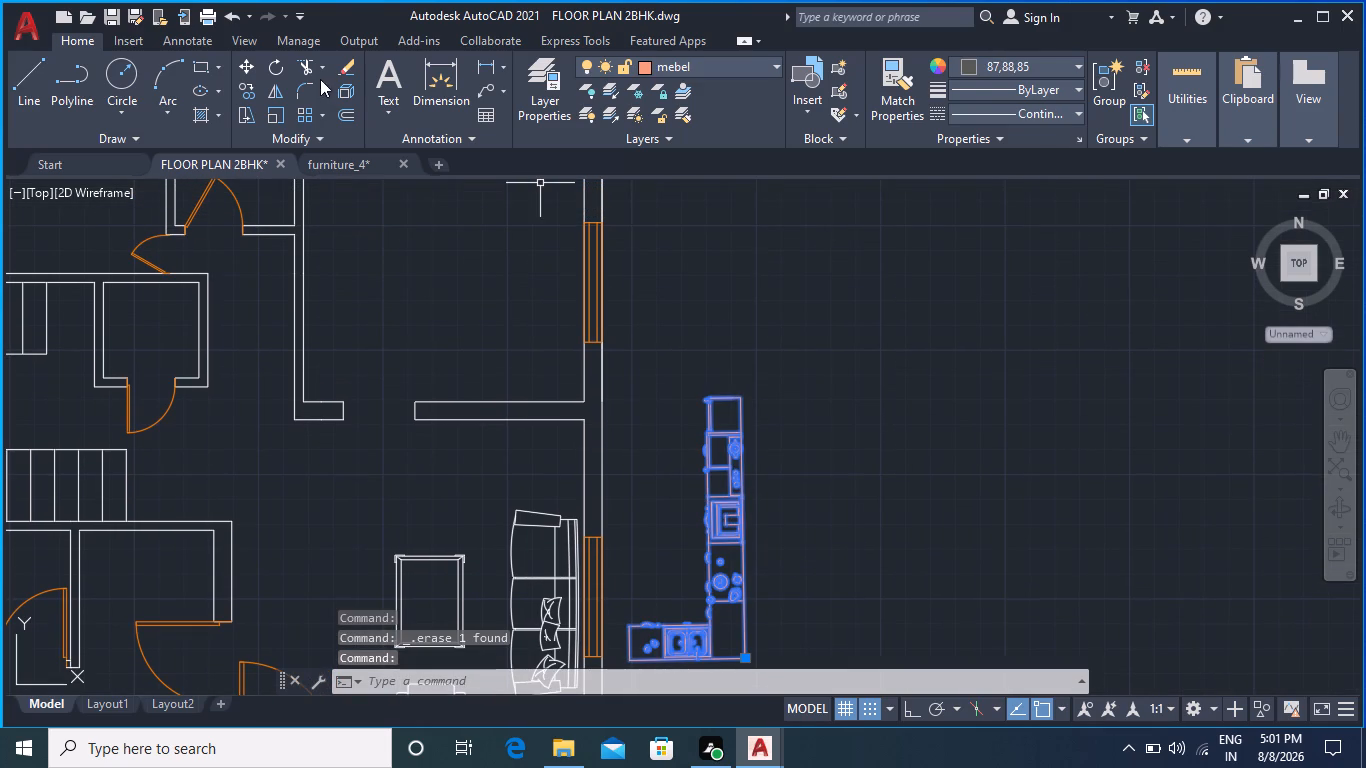
click(244, 67)
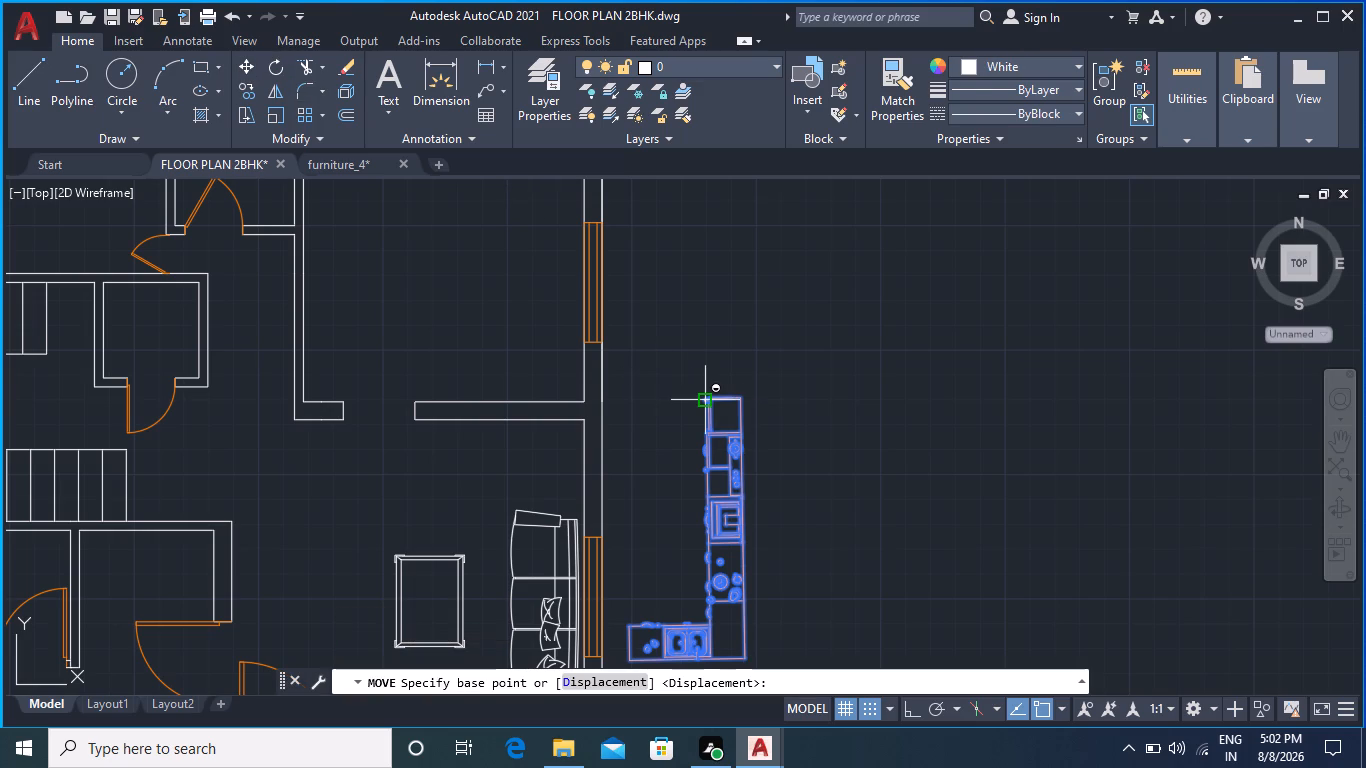
scroll(699, 399, up, 4)
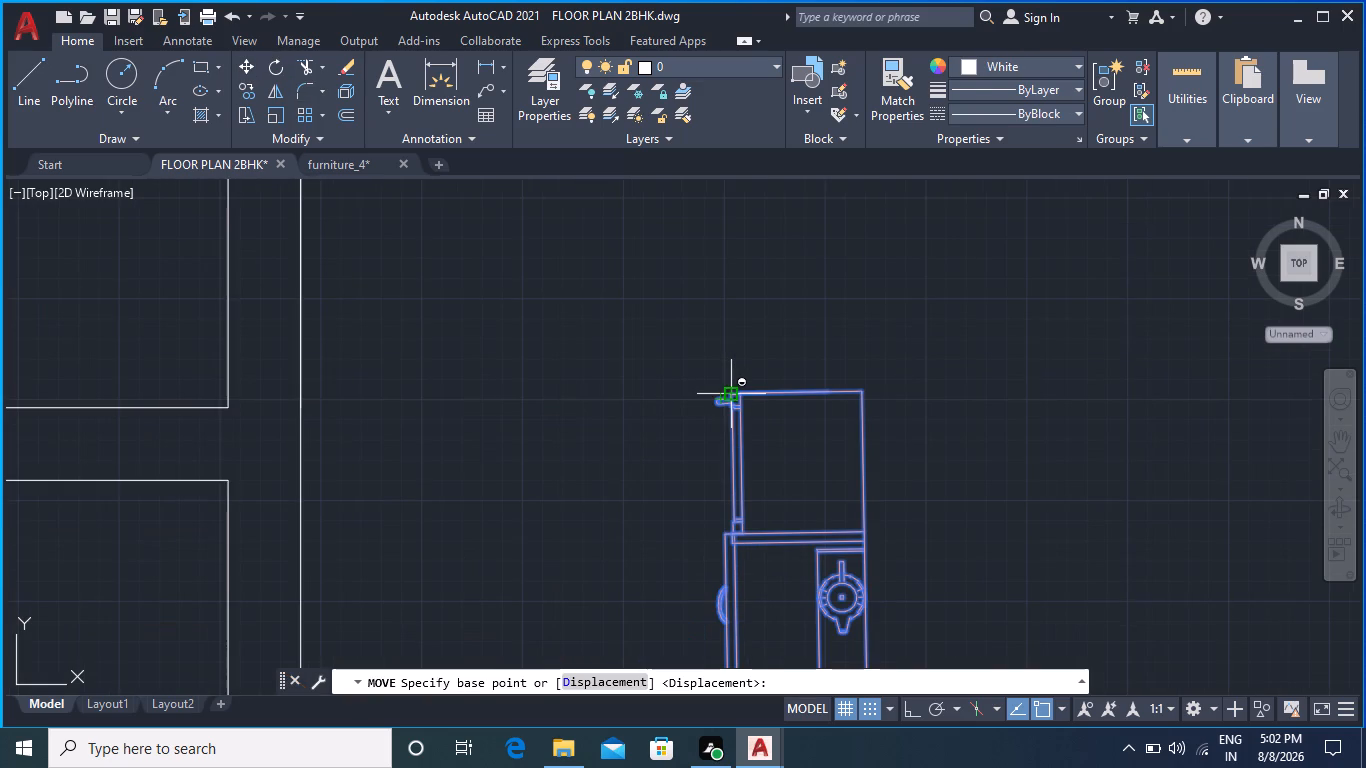
click(730, 390)
scroll(535, 311, down, 4)
middle_drag(531, 299, 625, 516)
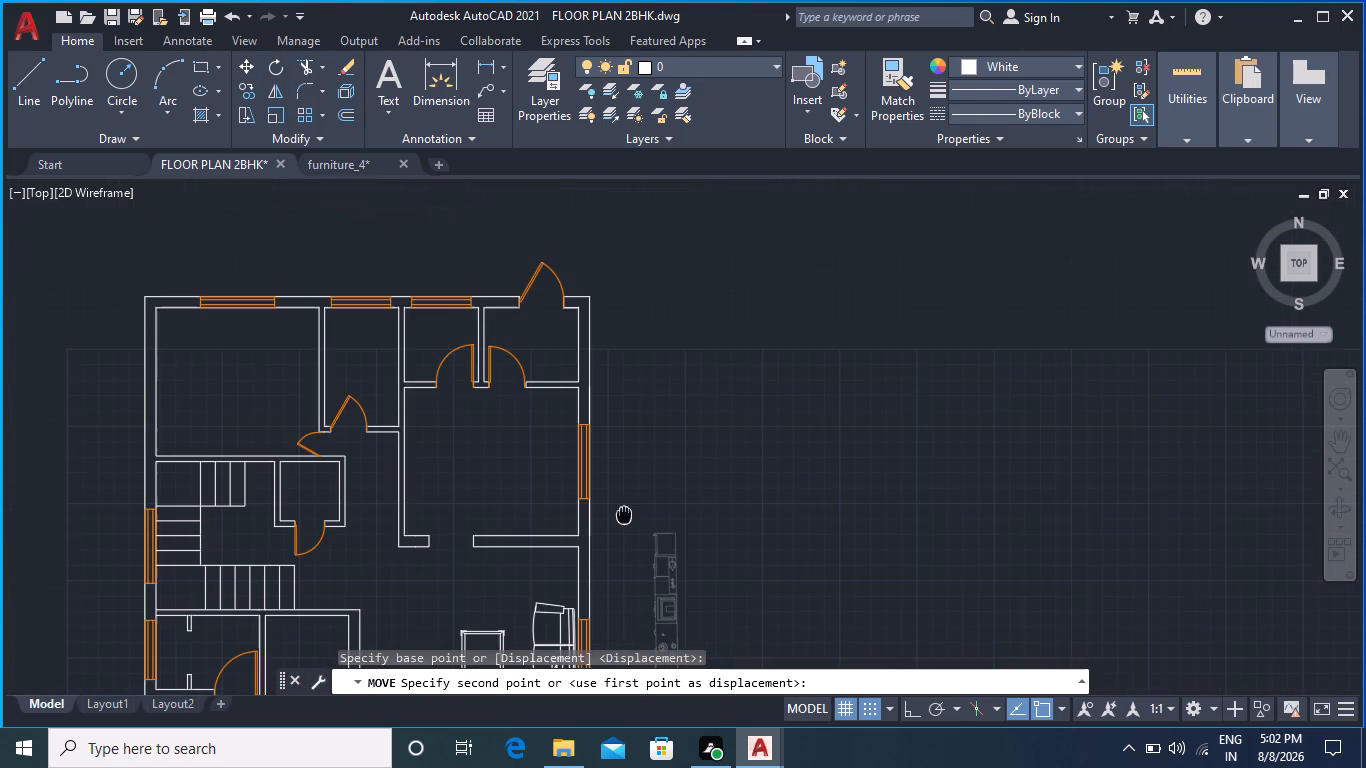
scroll(558, 420, up, 2)
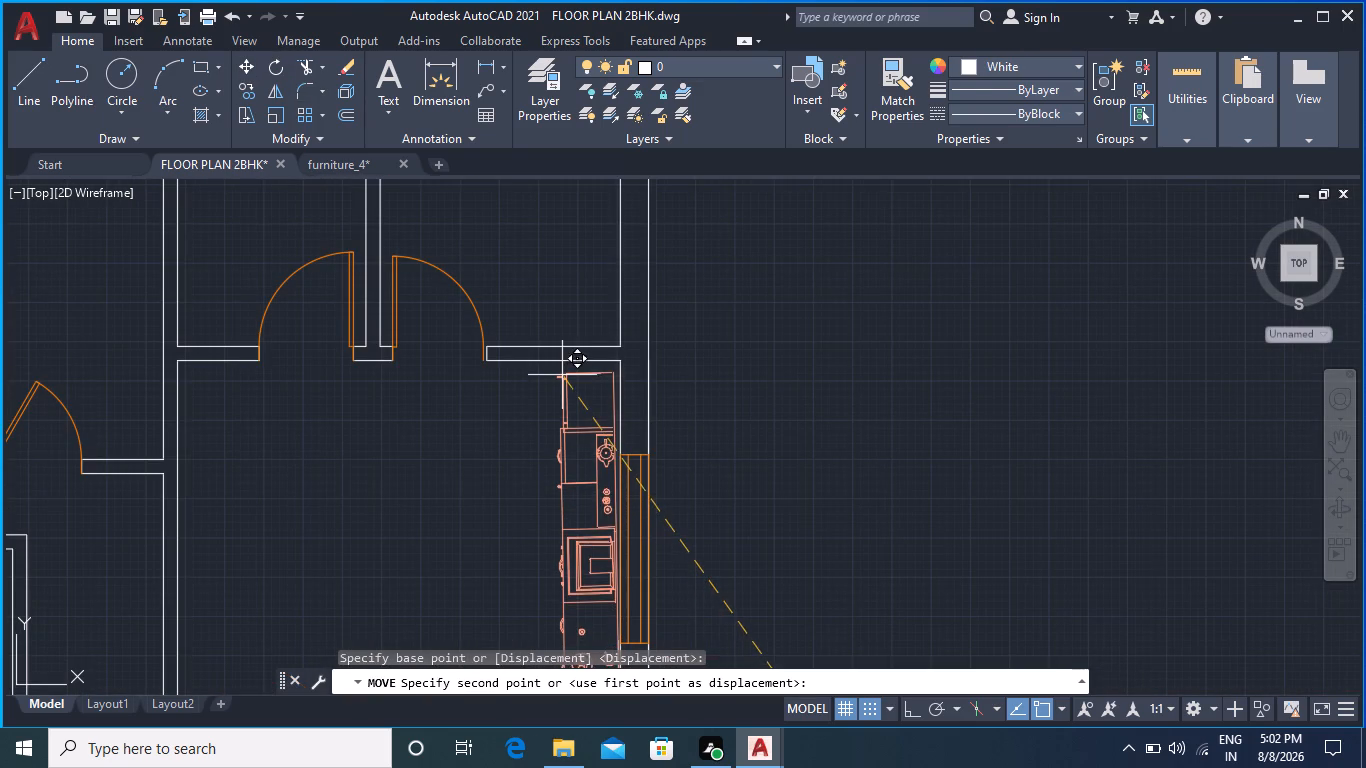
scroll(567, 367, up, 3)
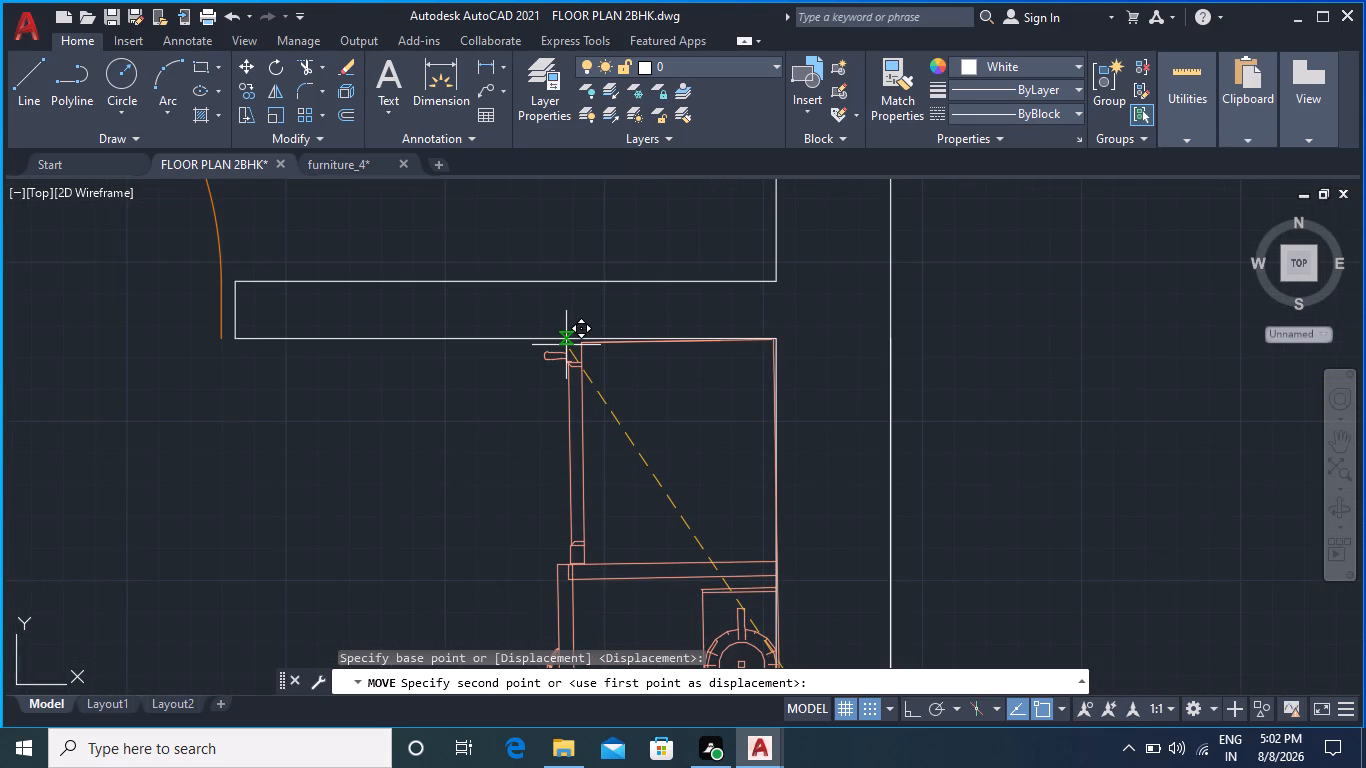
click(569, 342)
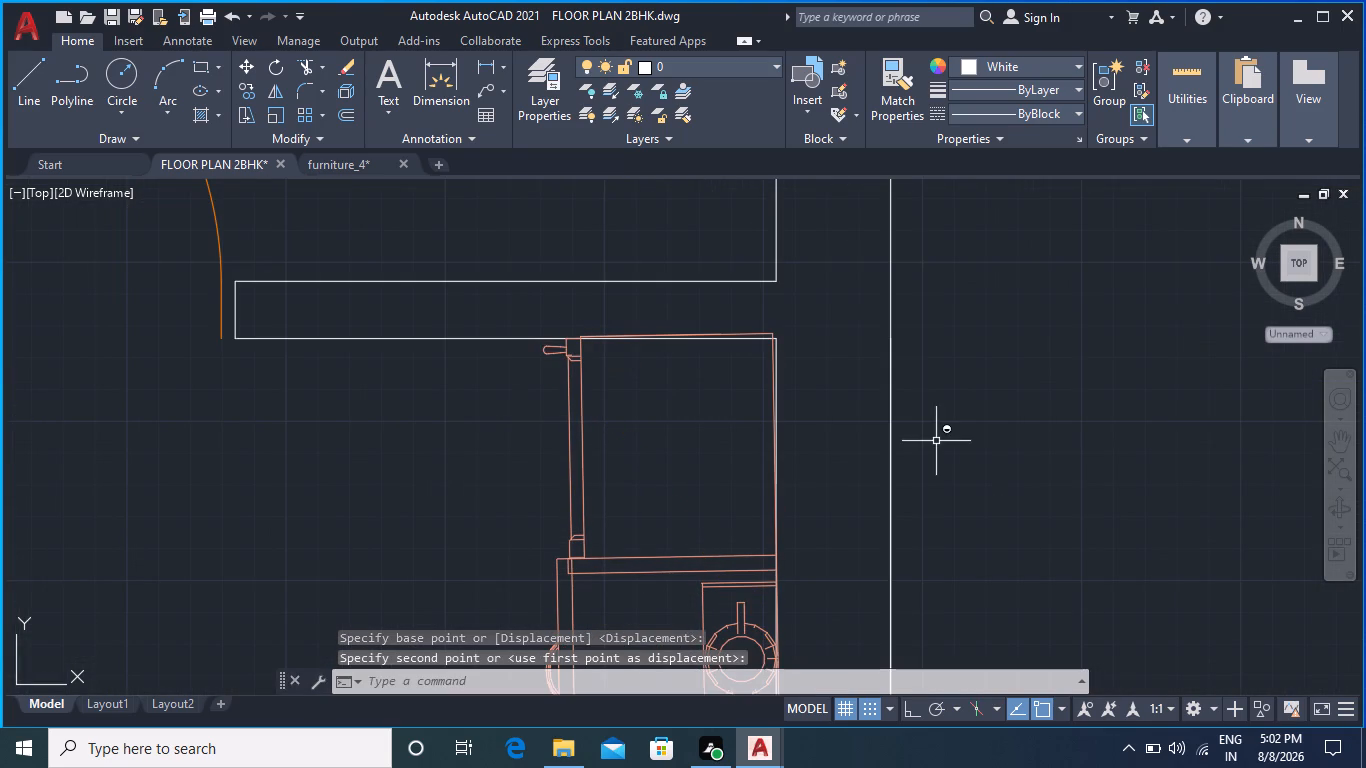
Examine how the placed counter fits against the room's exterior wall, window and lower wall.
middle_drag(1015, 455, 997, 435)
scroll(998, 443, down, 2)
middle_drag(1072, 524, 820, 299)
scroll(882, 438, down, 1)
middle_drag(880, 465, 846, 327)
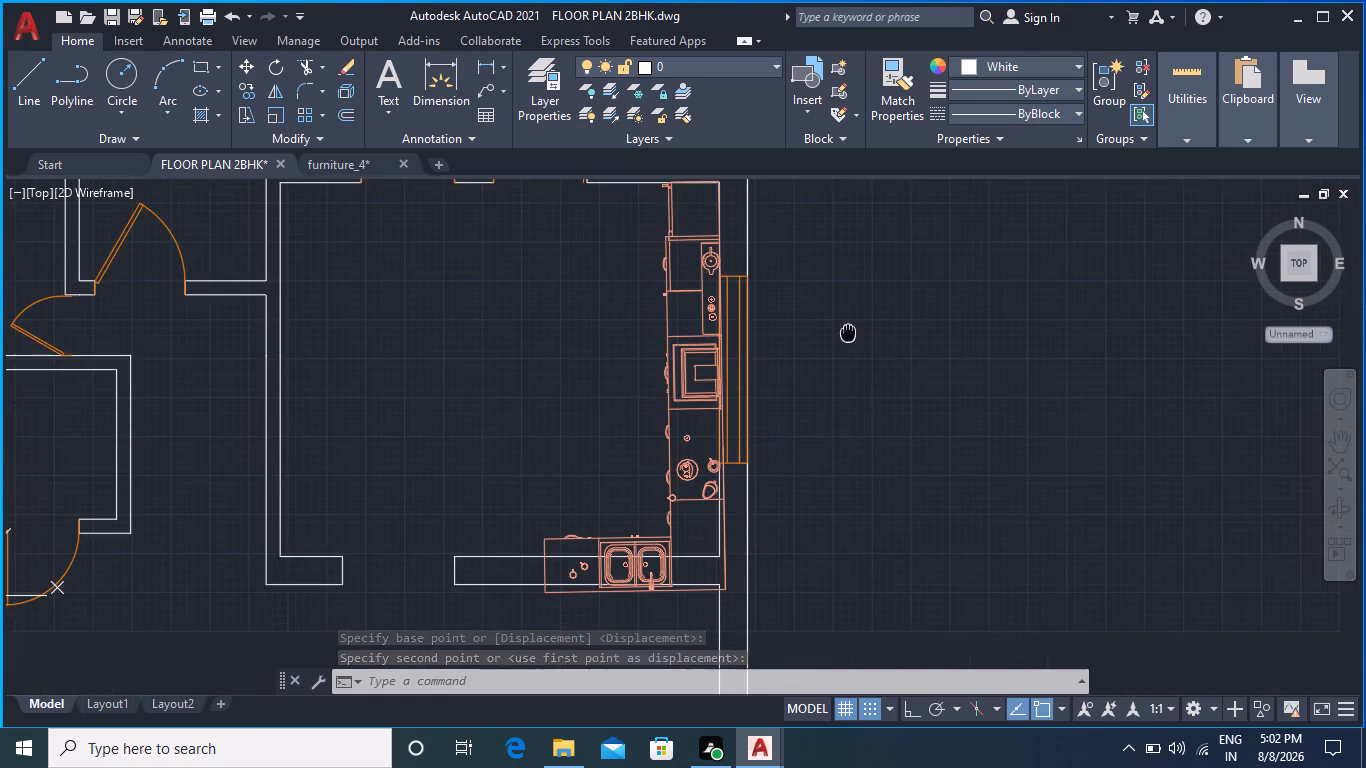
middle_drag(846, 327, 846, 326)
scroll(844, 398, down, 1)
middle_drag(844, 407, 849, 462)
scroll(793, 364, up, 1)
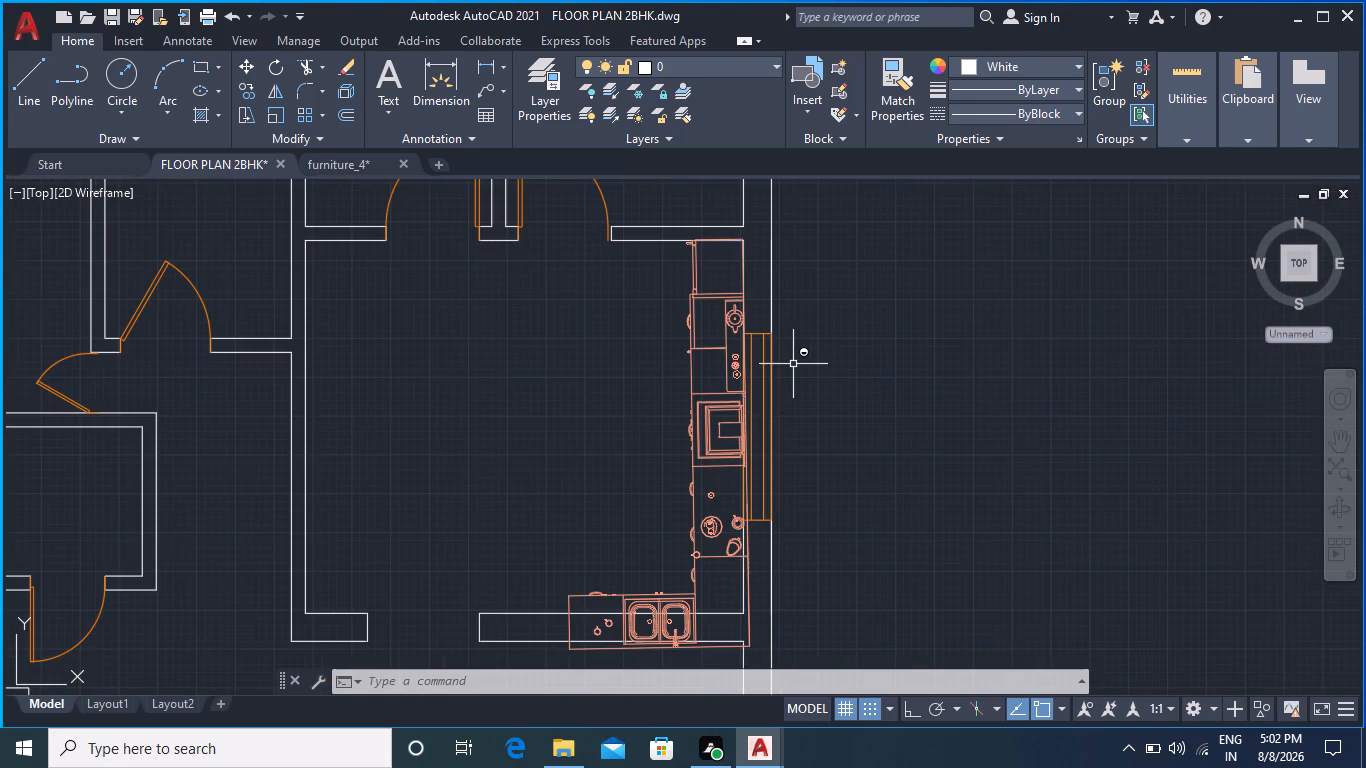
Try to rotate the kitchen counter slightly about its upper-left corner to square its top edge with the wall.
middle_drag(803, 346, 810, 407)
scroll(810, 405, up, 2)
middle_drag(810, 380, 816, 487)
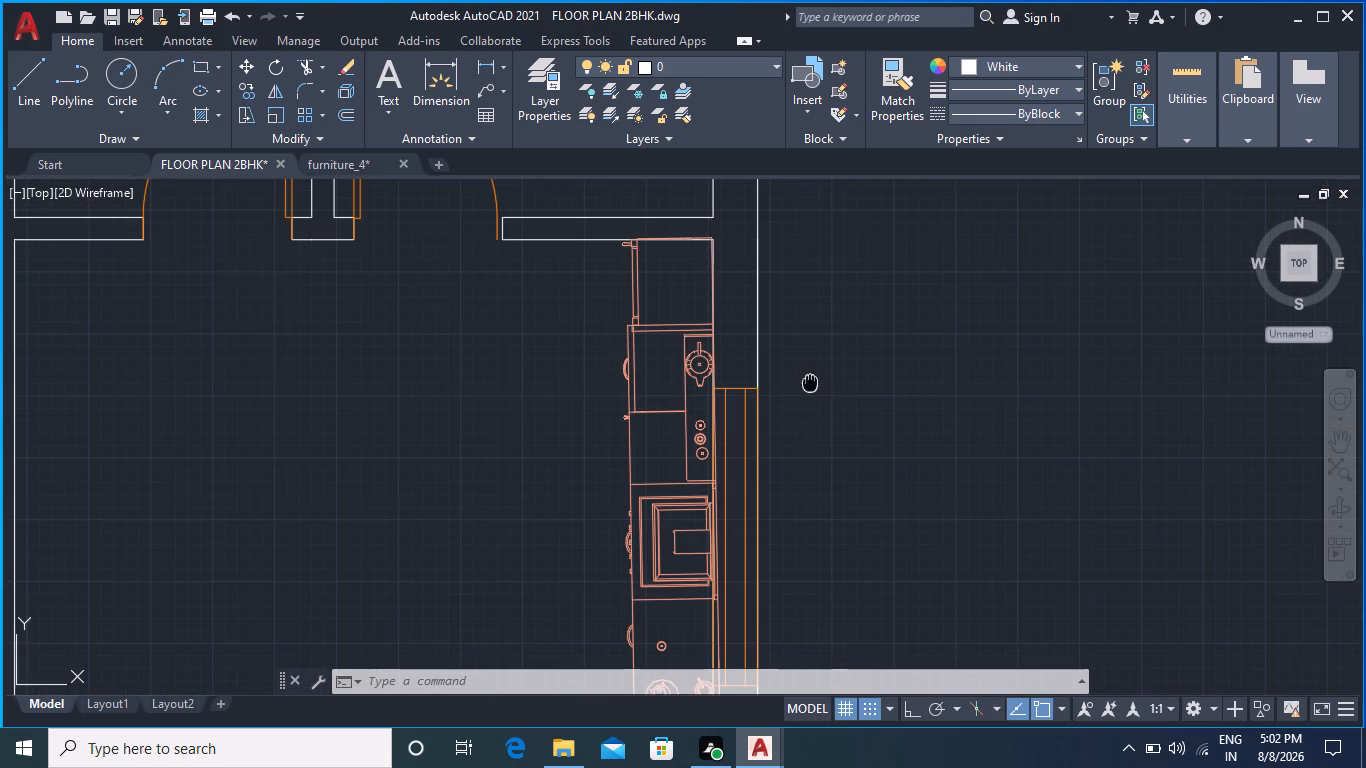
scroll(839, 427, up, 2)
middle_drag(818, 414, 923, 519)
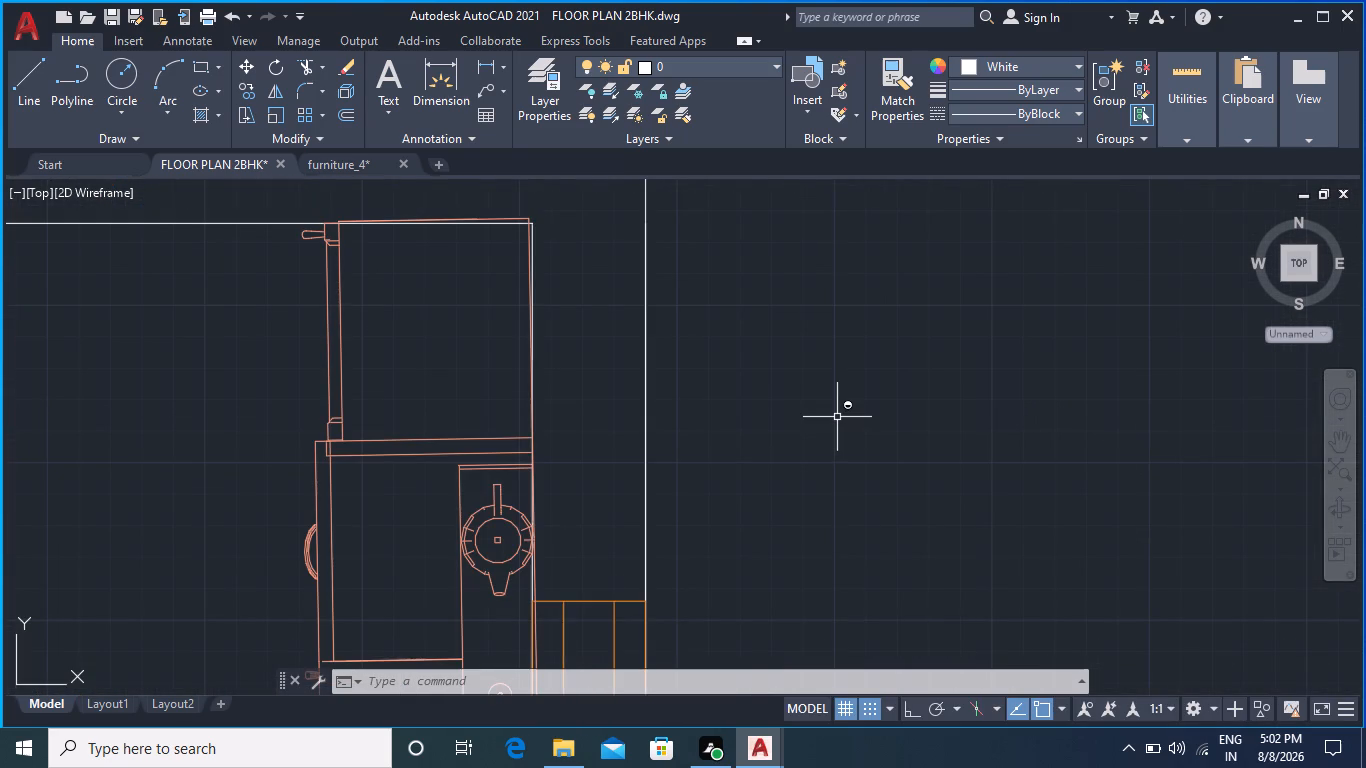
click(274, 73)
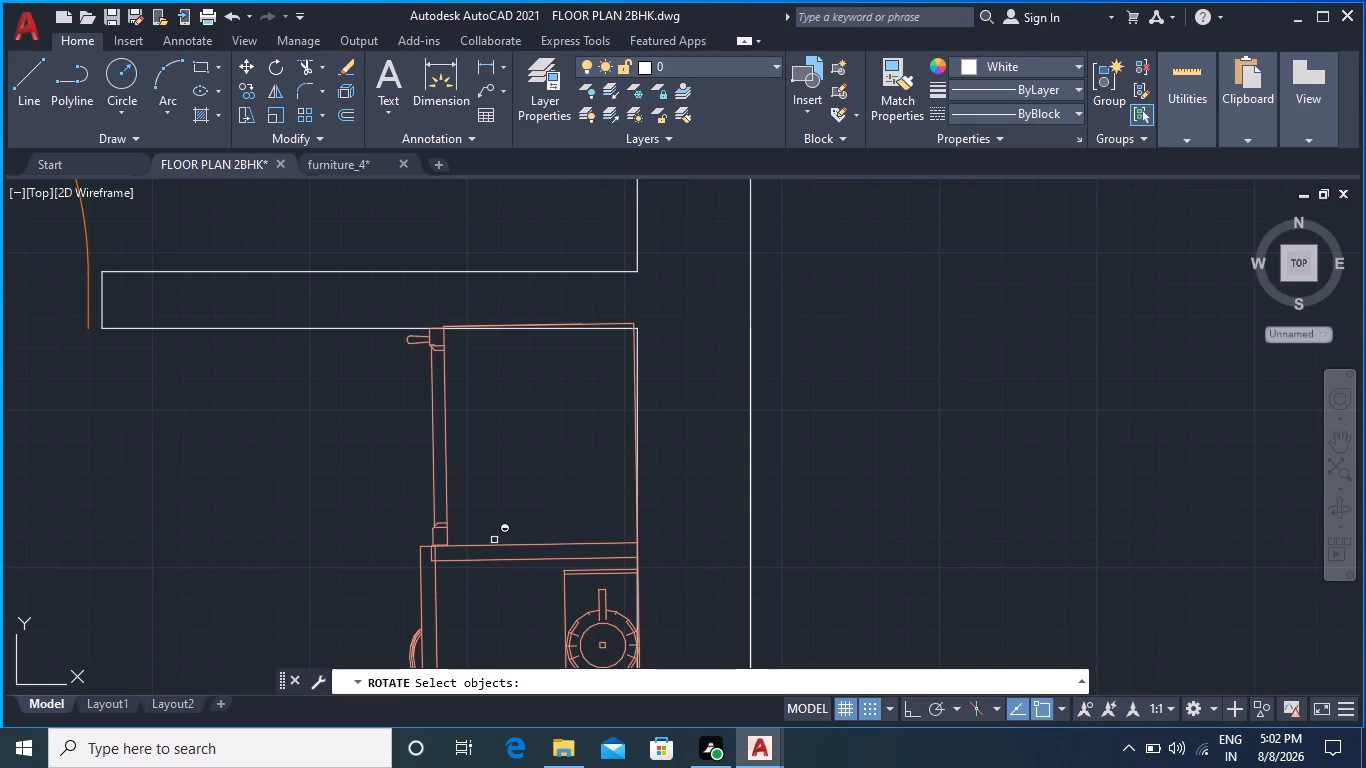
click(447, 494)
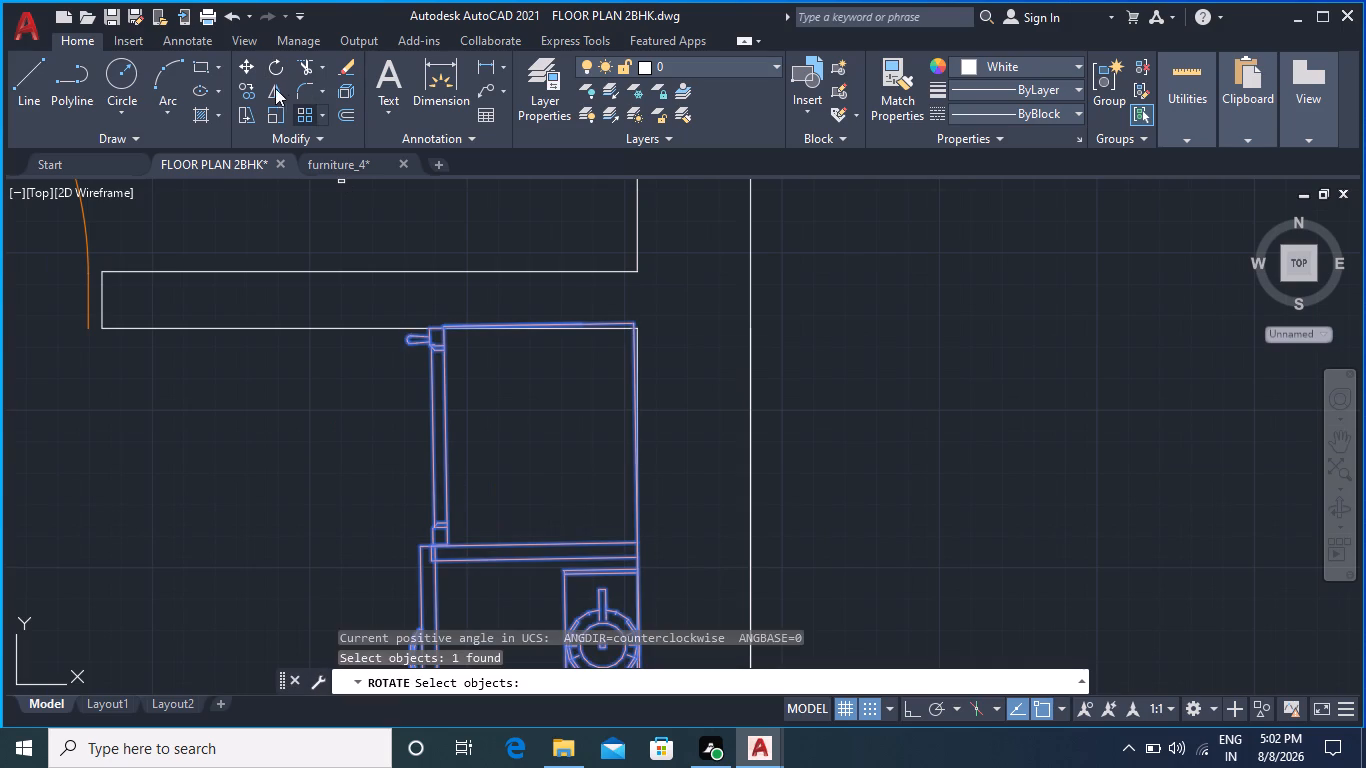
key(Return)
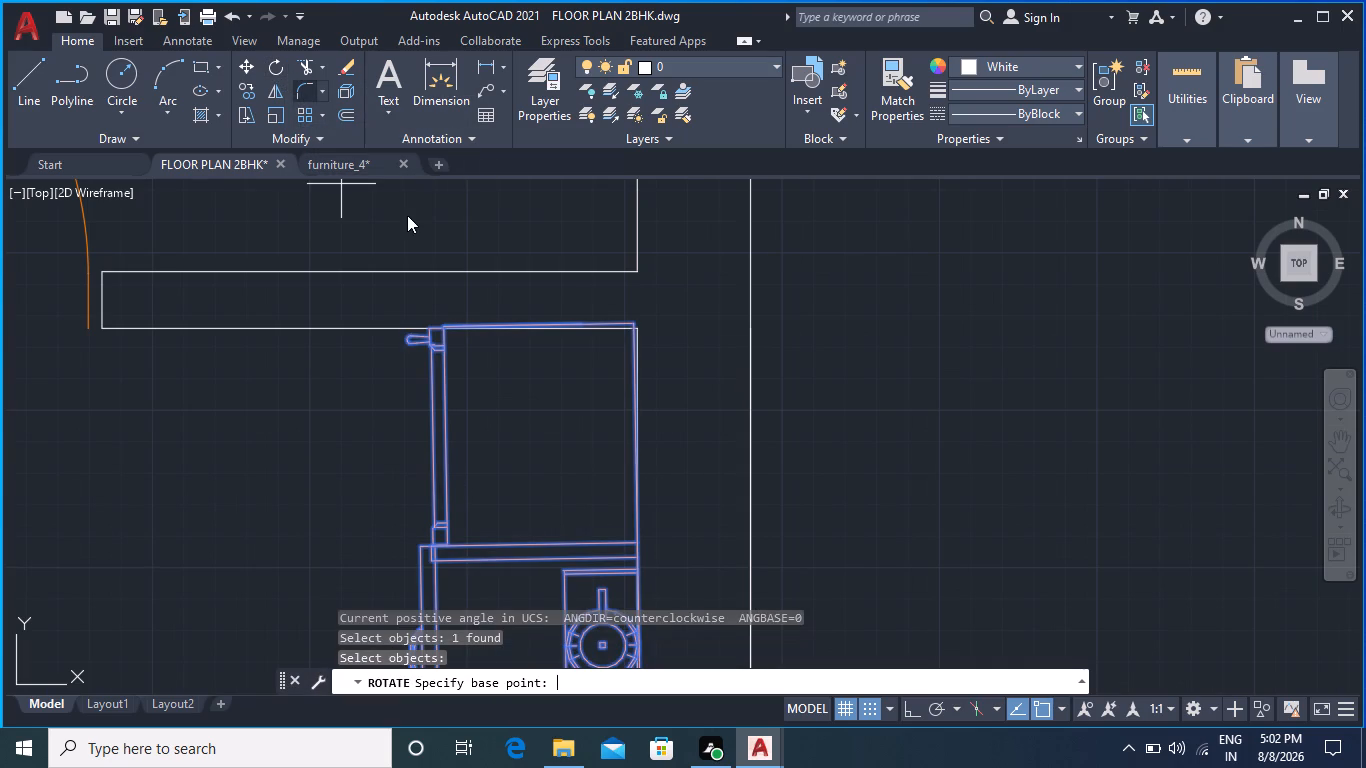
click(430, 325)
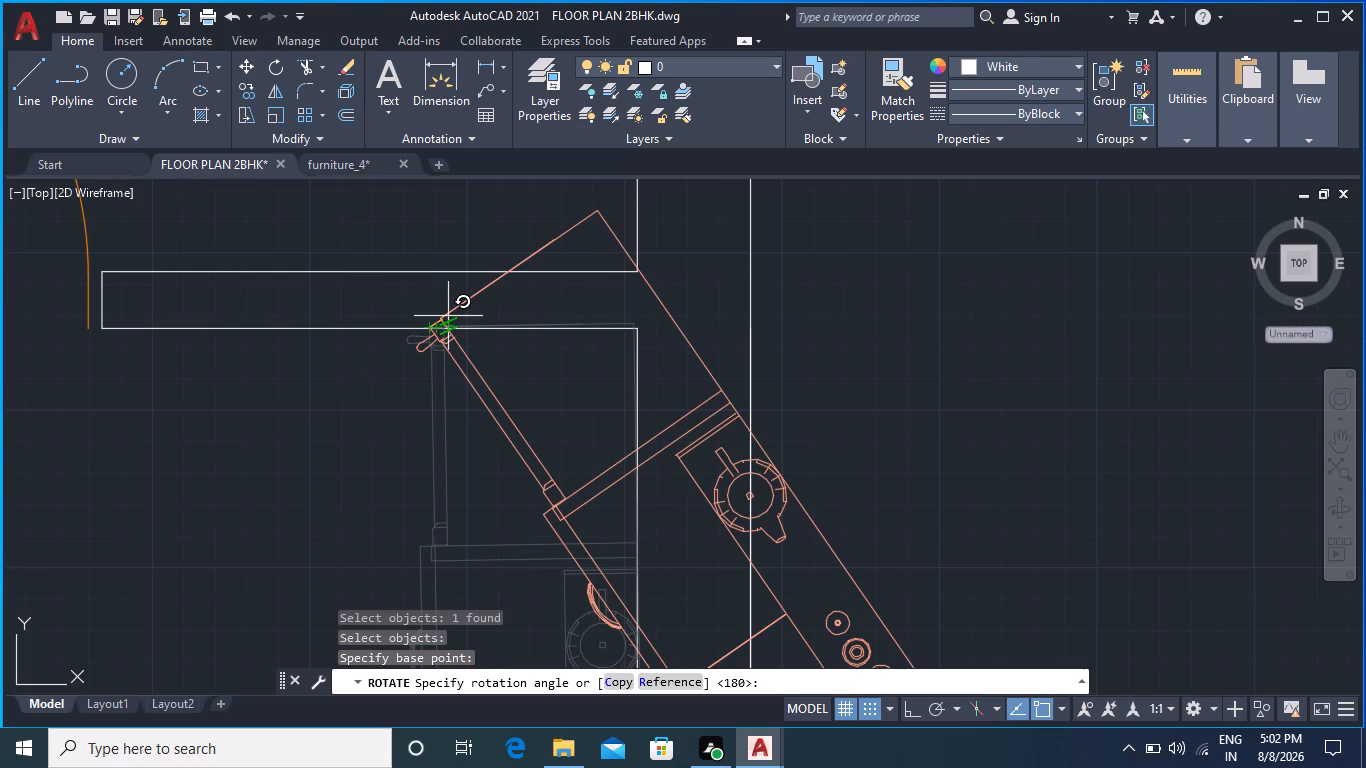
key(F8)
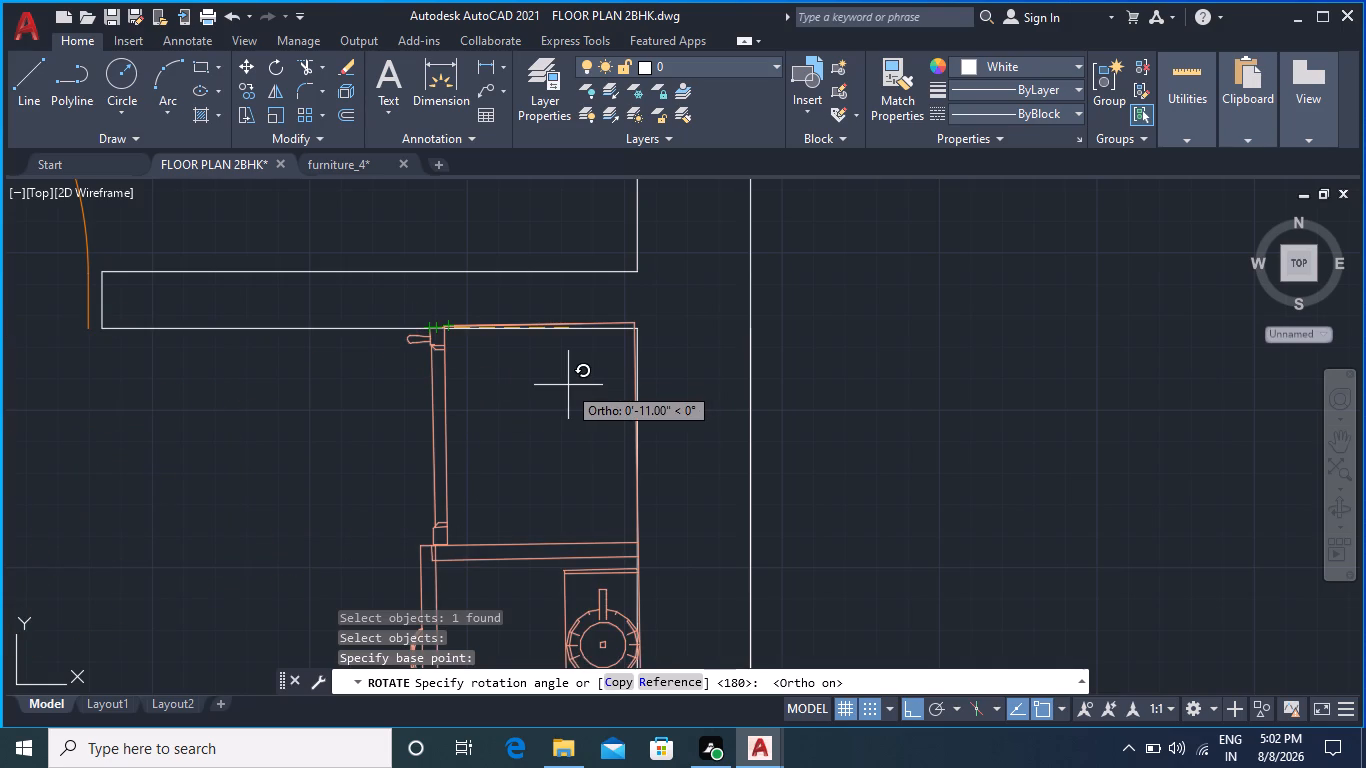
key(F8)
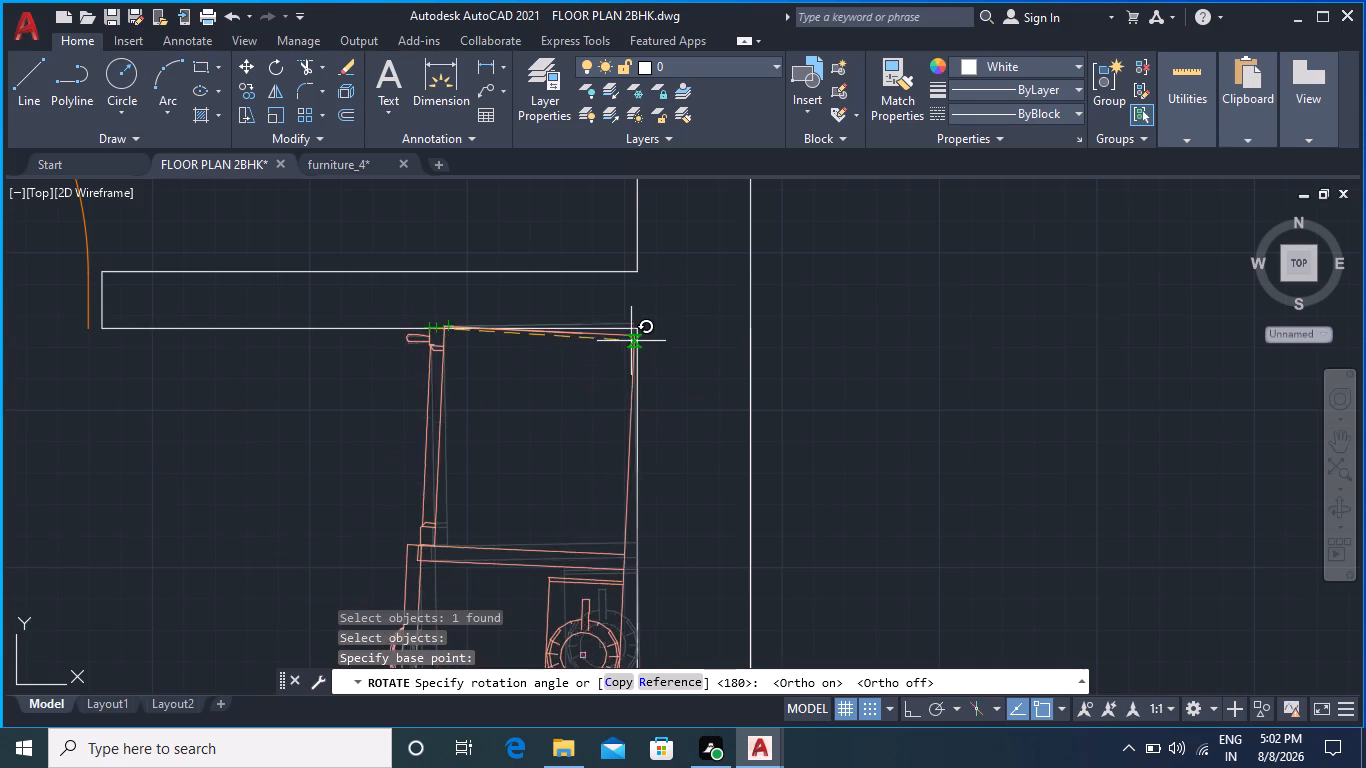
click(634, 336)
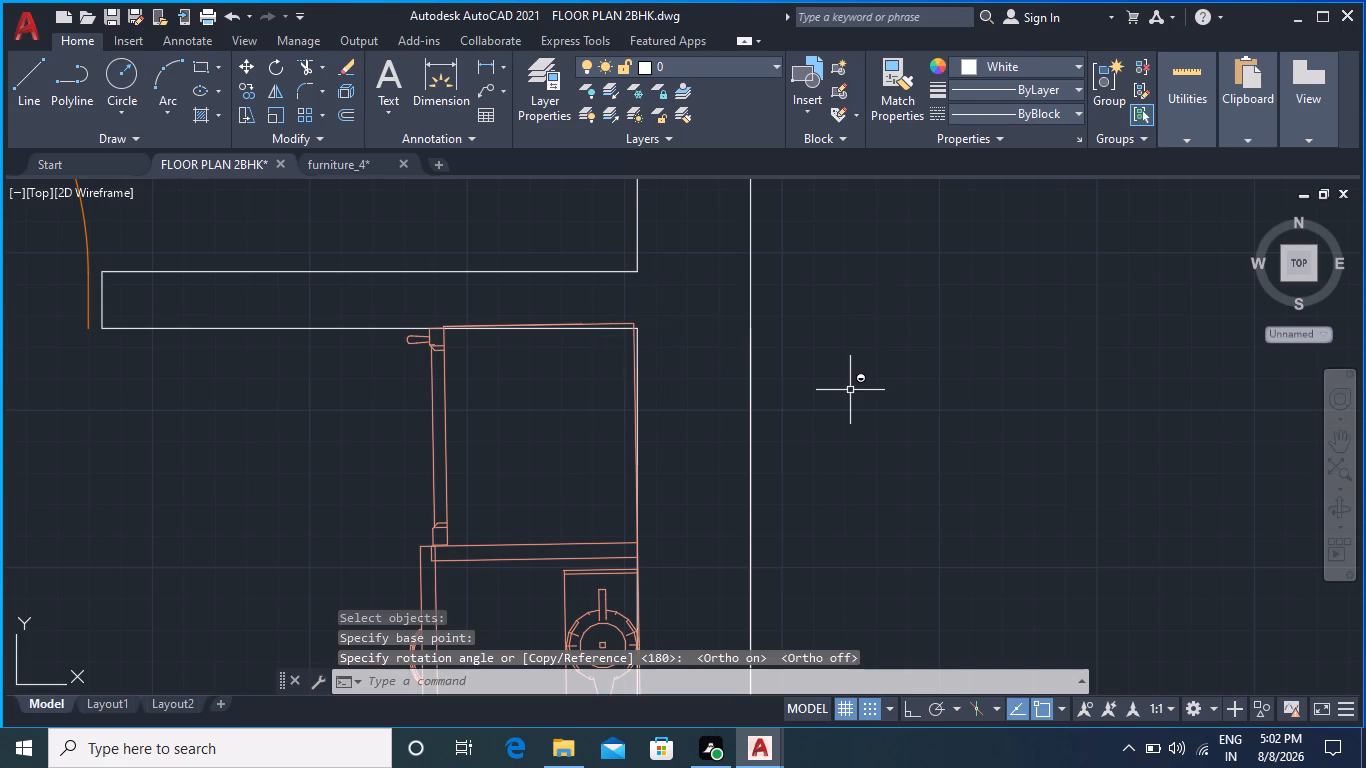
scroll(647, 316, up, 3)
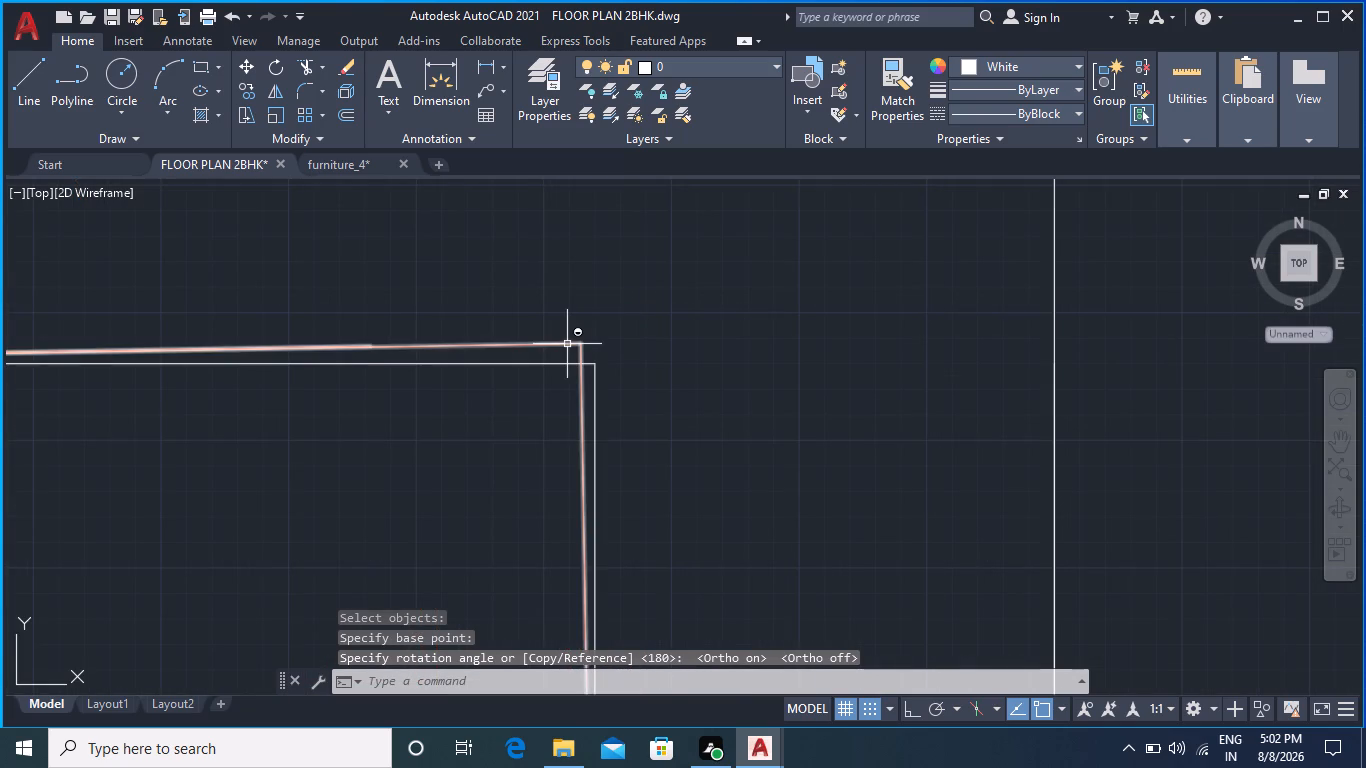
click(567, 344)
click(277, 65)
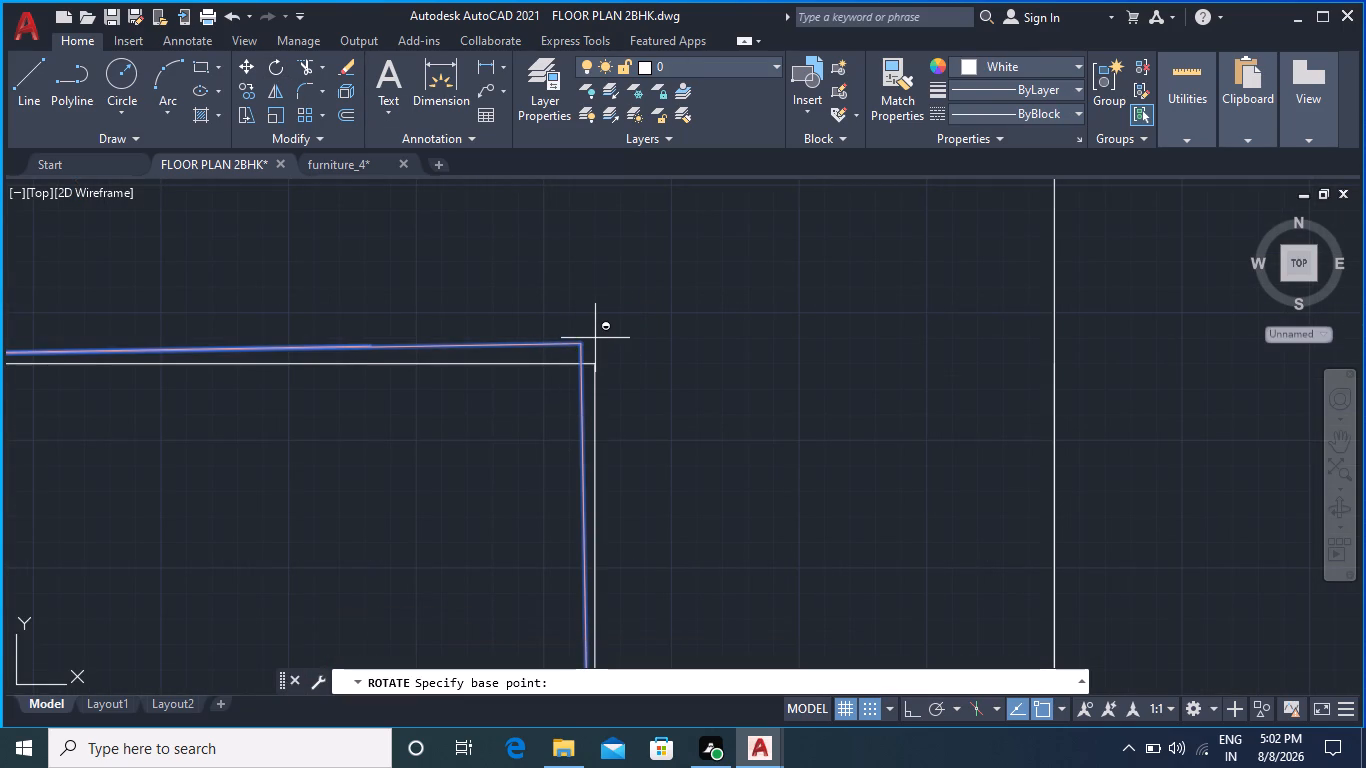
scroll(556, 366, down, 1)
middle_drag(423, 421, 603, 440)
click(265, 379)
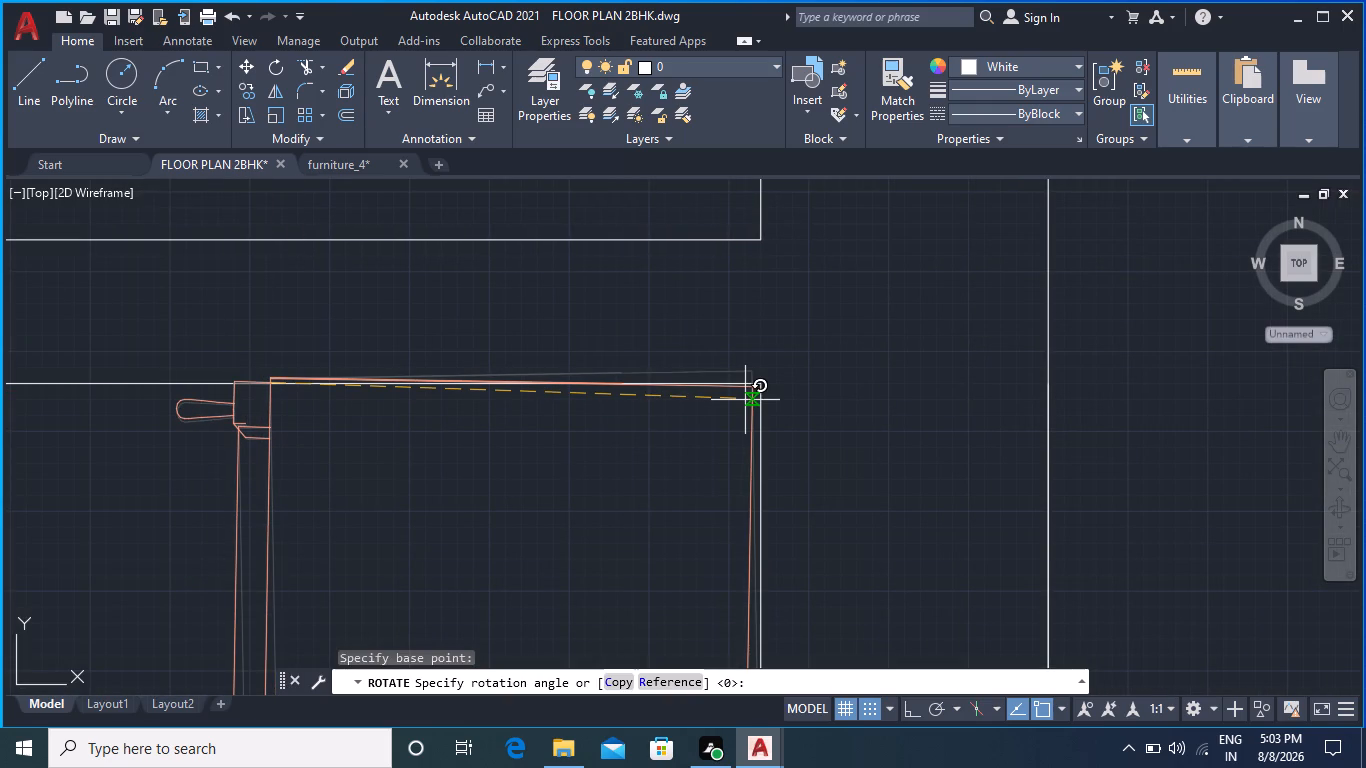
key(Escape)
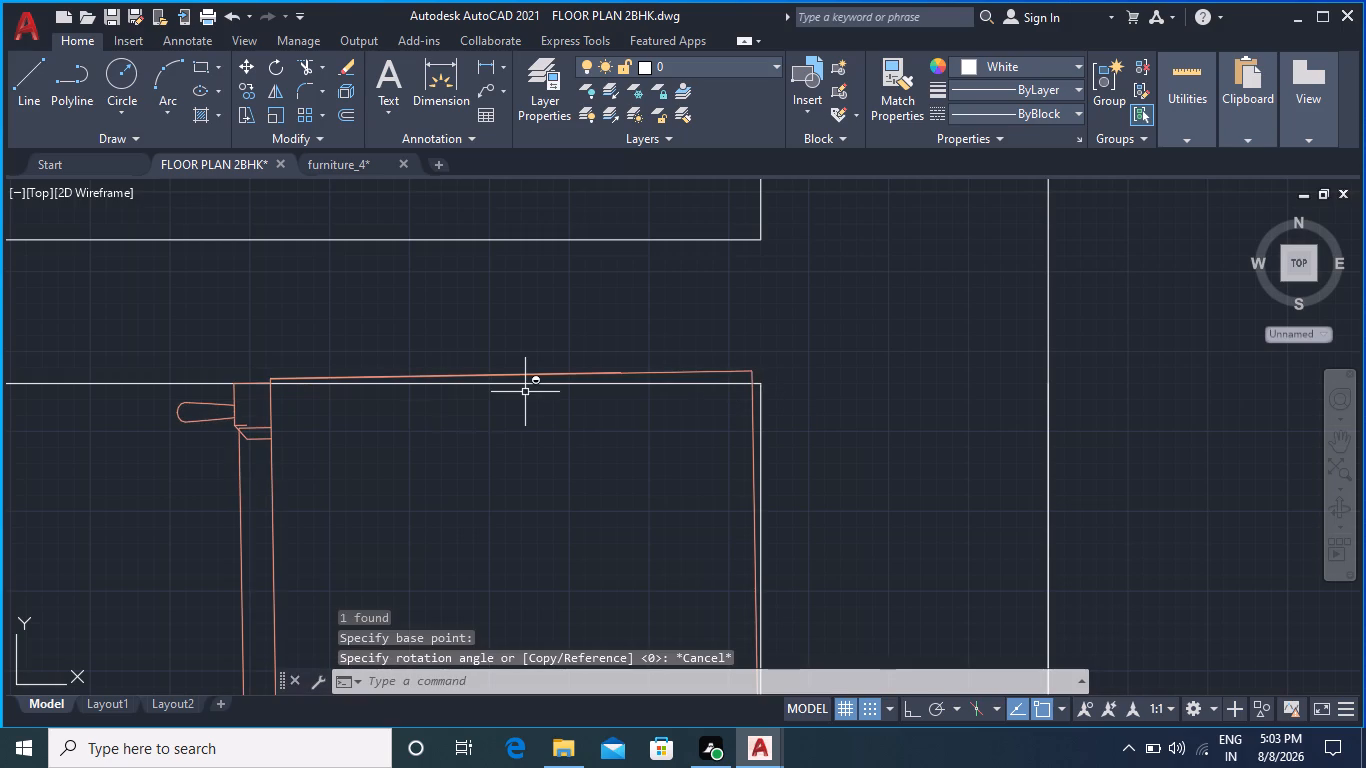
Rotate the kitchen counter by 90 degrees about its upper-left corner beside the wall.
click(296, 378)
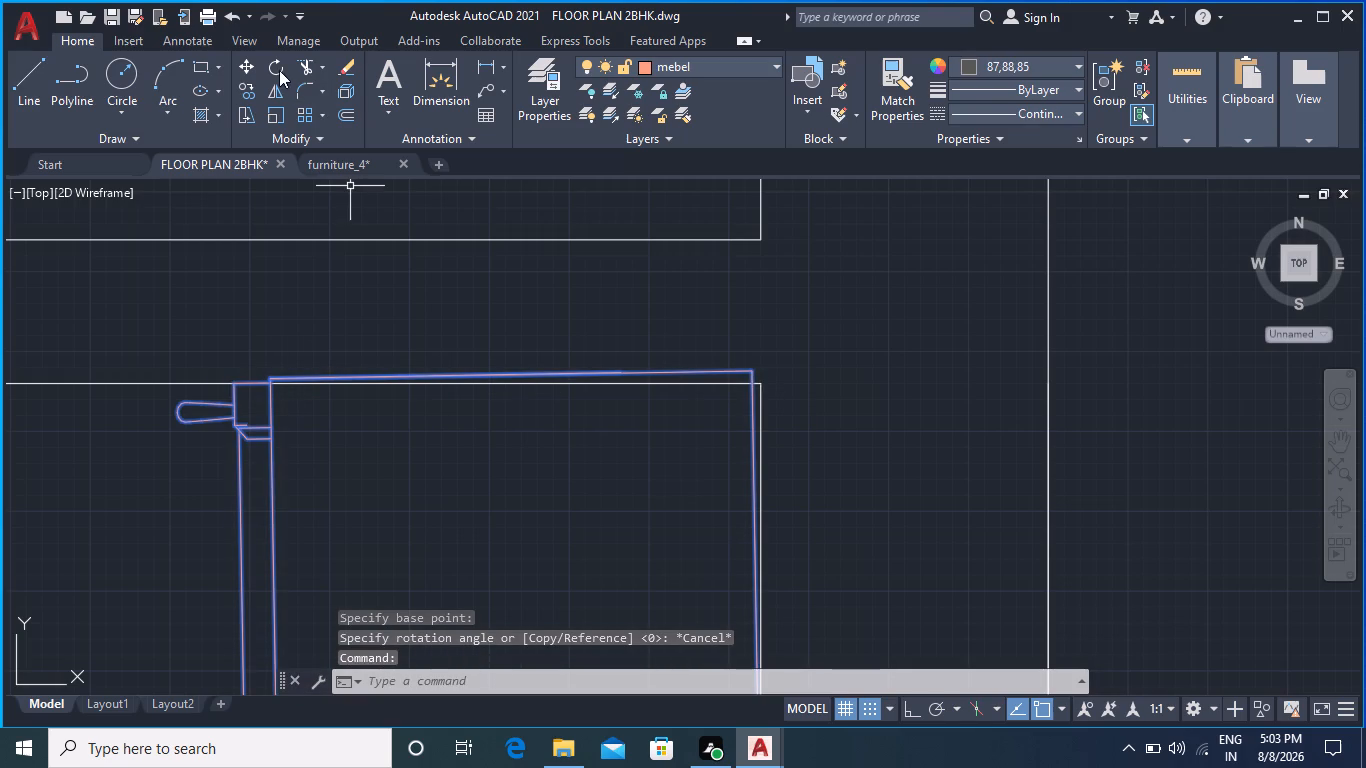
click(273, 64)
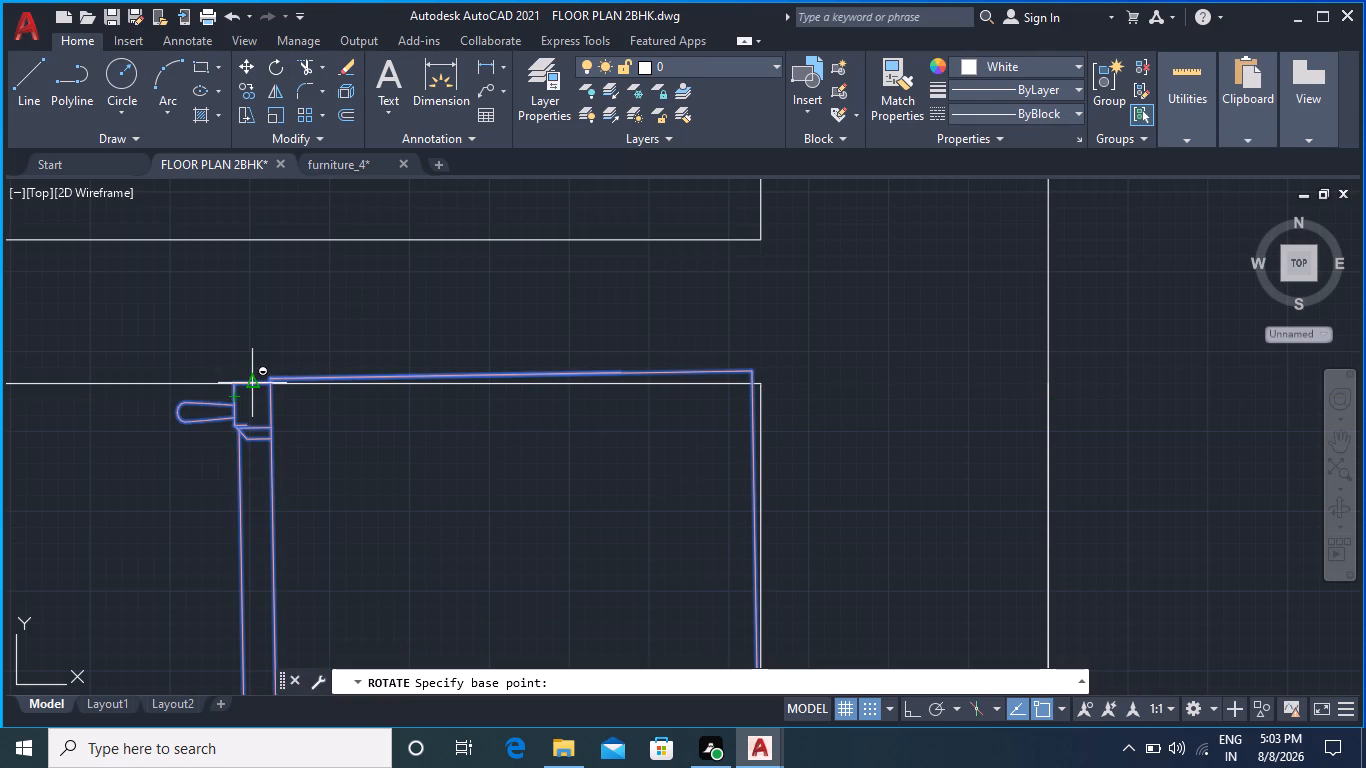
scroll(271, 377, up, 1)
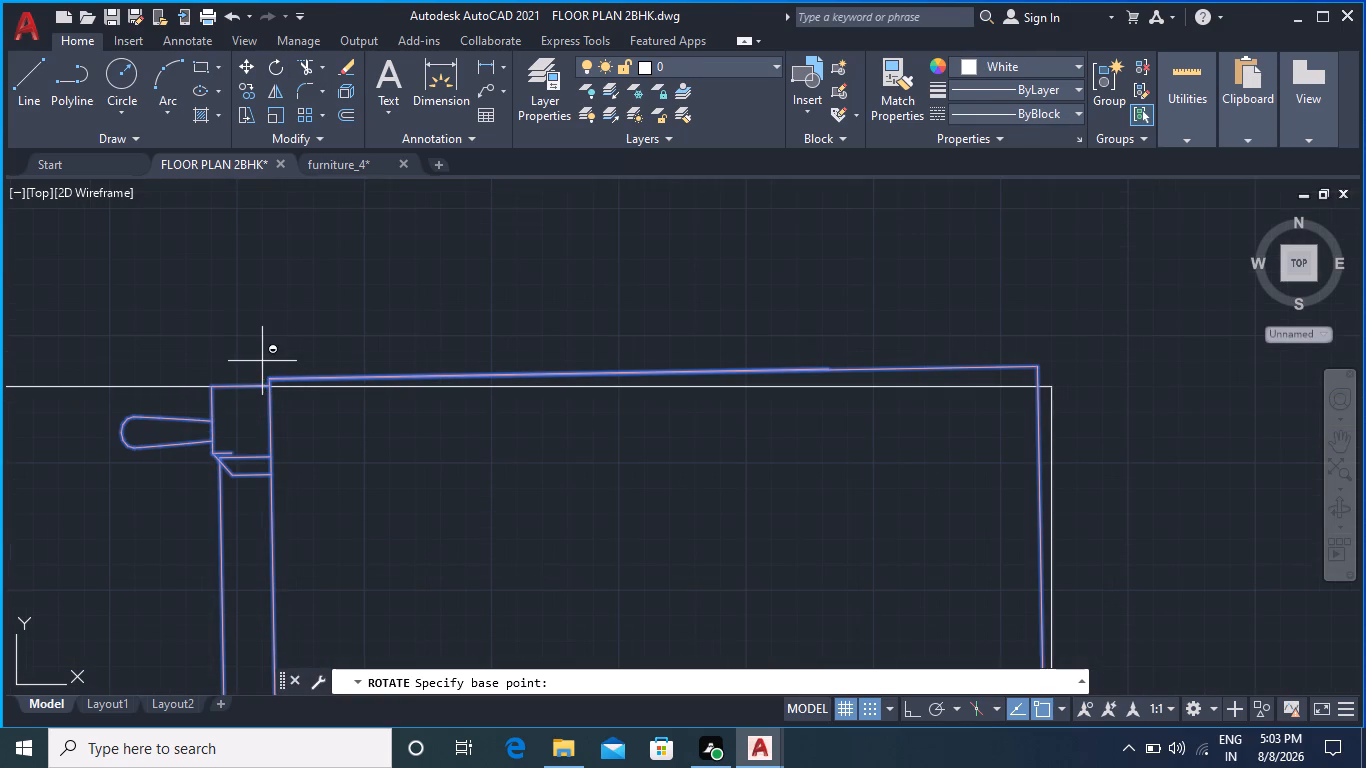
scroll(267, 371, down, 3)
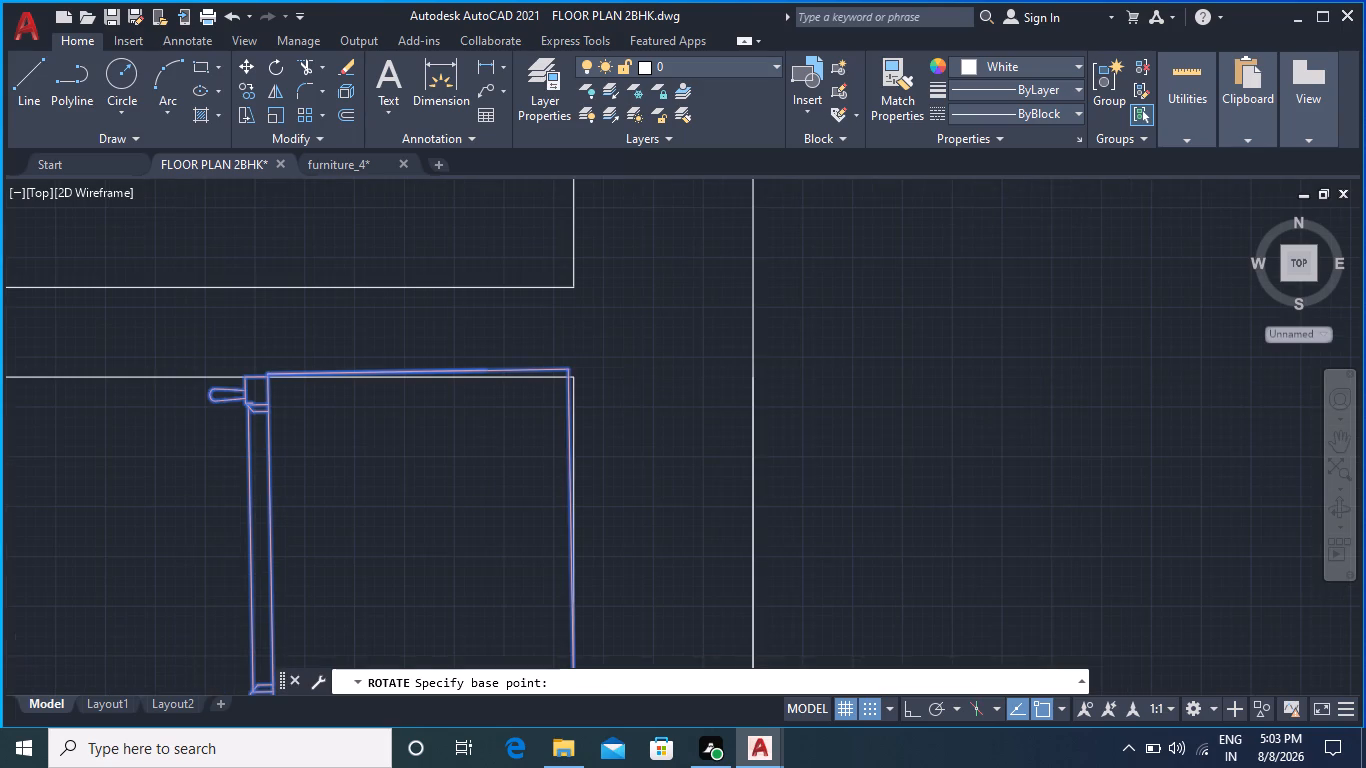
click(270, 370)
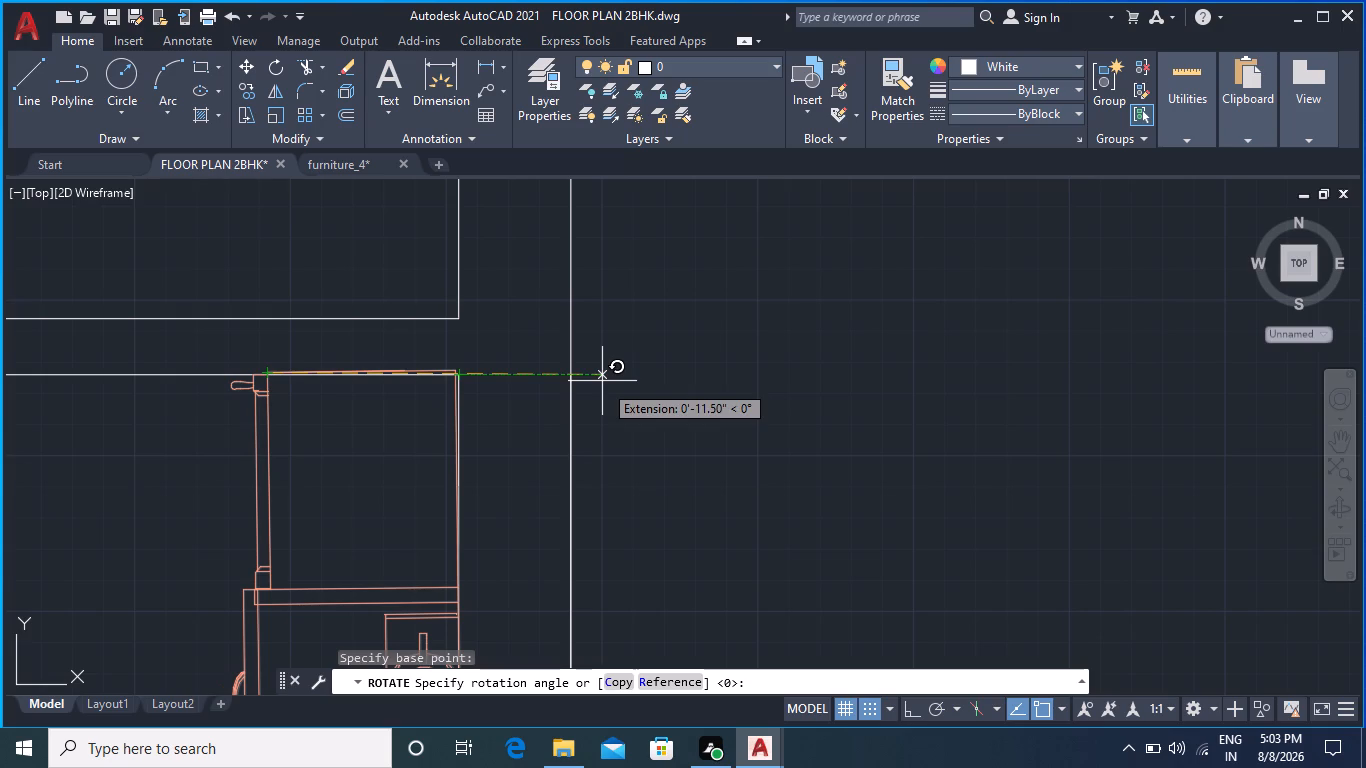
text(90)
key(Return)
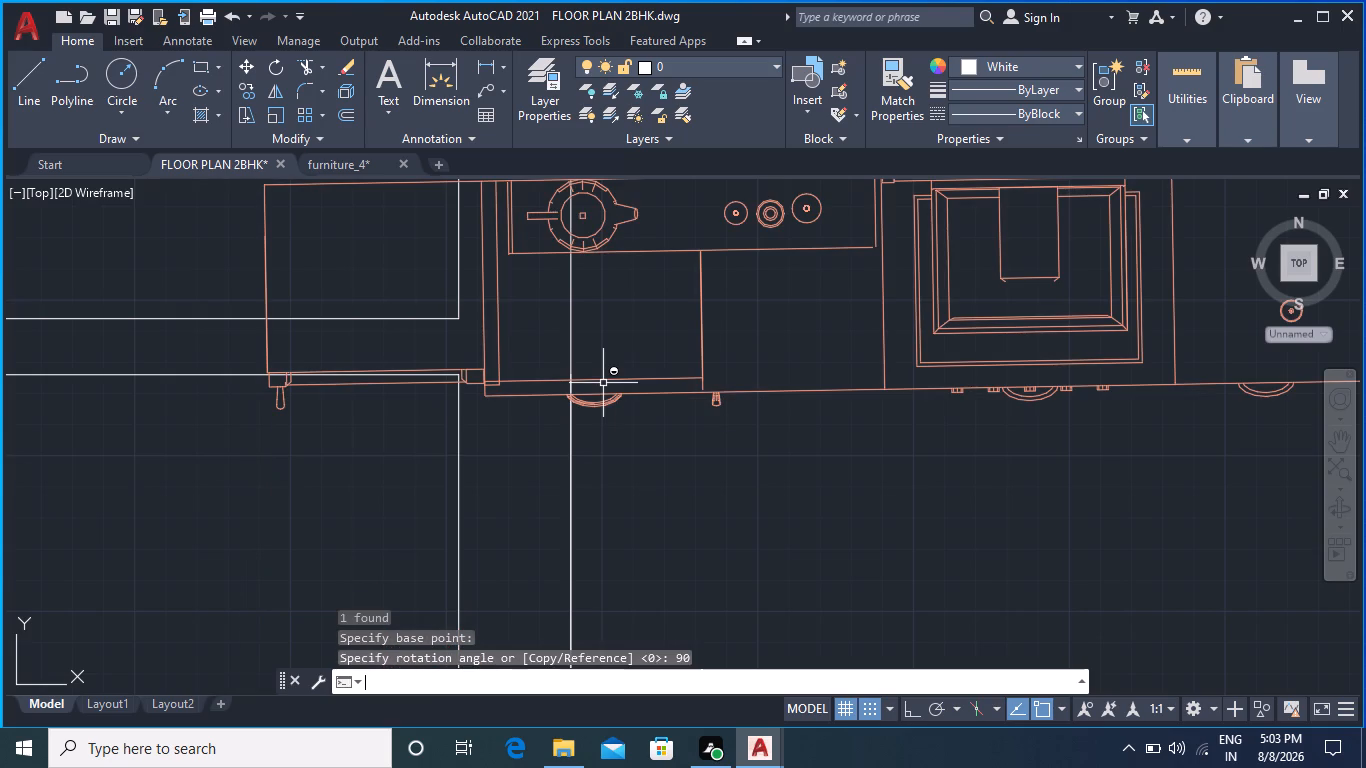
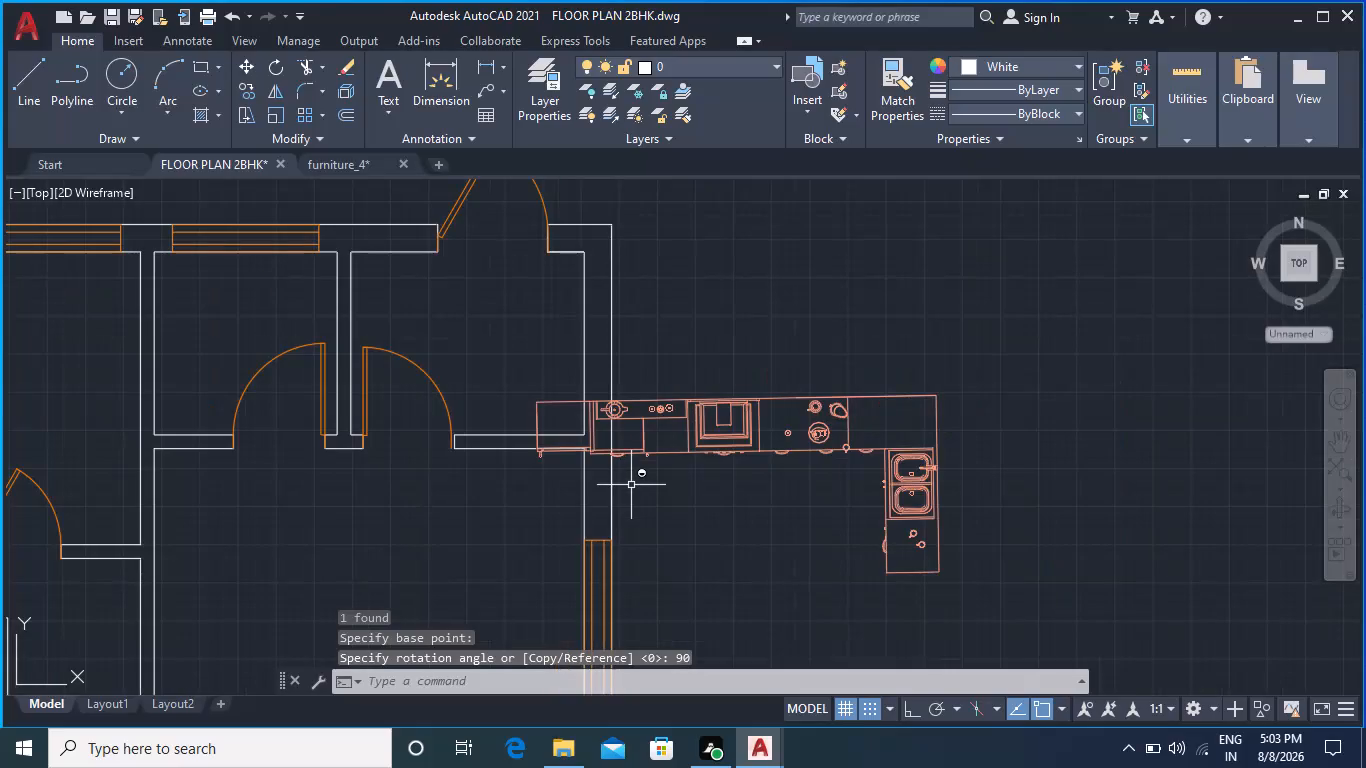
Undo the kitchen counter's rotations, its move into the room and its mirroring, back to the unmirrored counter outside the exterior wall.
key(ctrl+z)
key(ctrl+z)
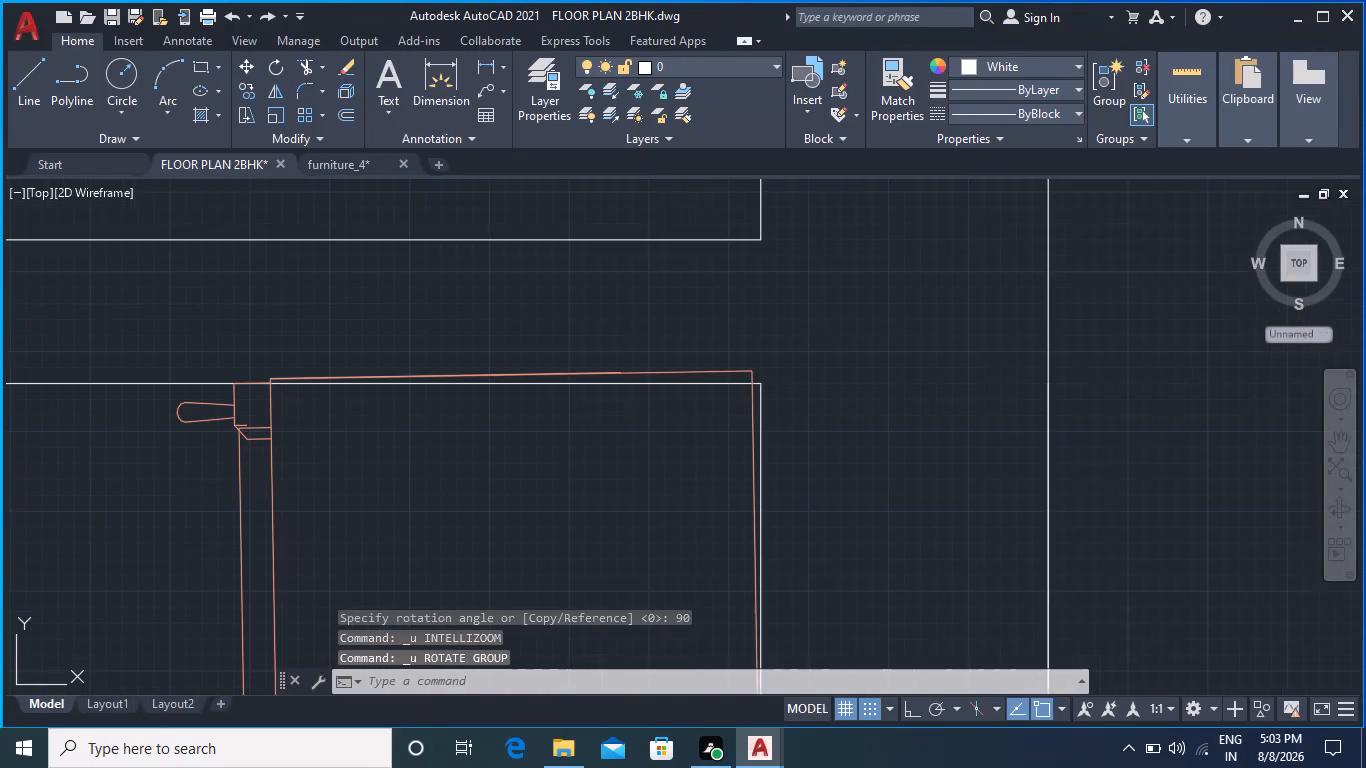
key(ctrl+z)
key(ctrl+z)
key(ctrl+z)
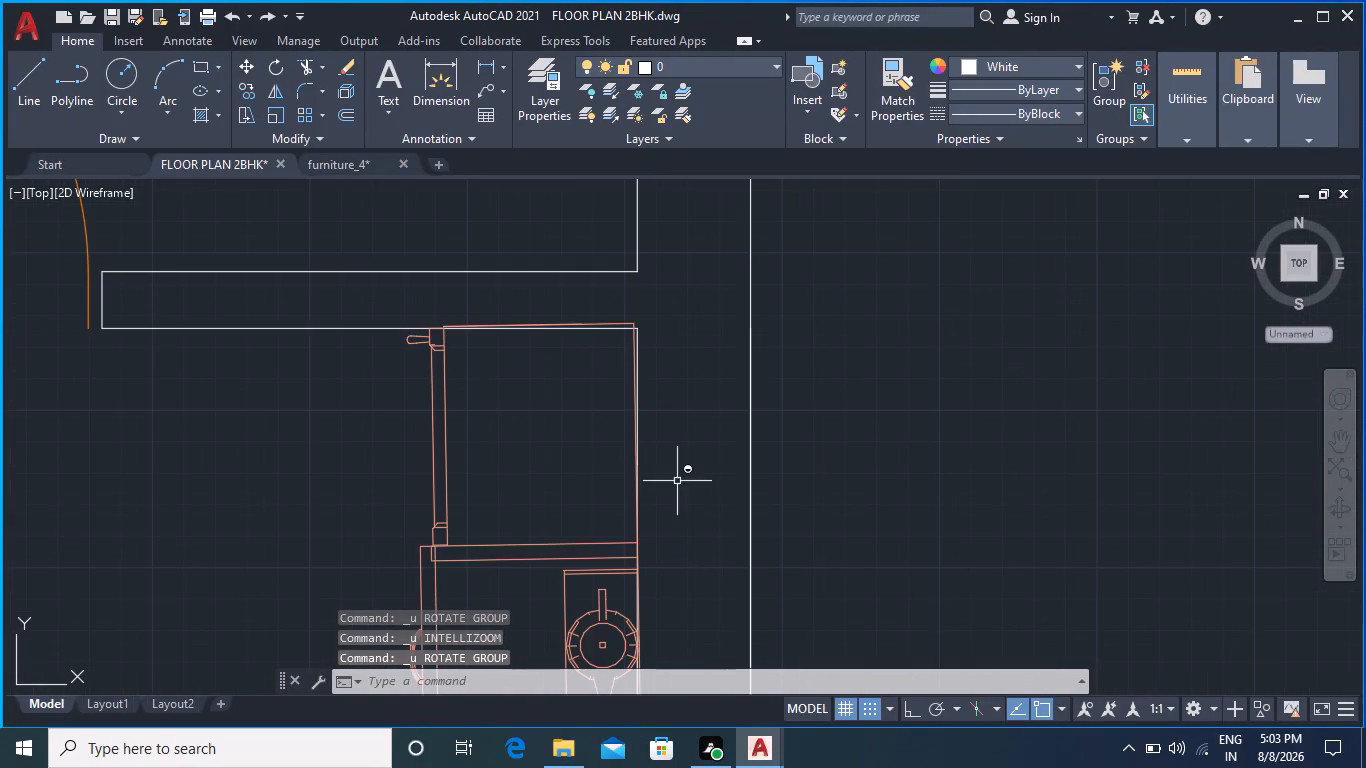
key(ctrl+z)
key(ctrl+z)
key(ctrl+z)
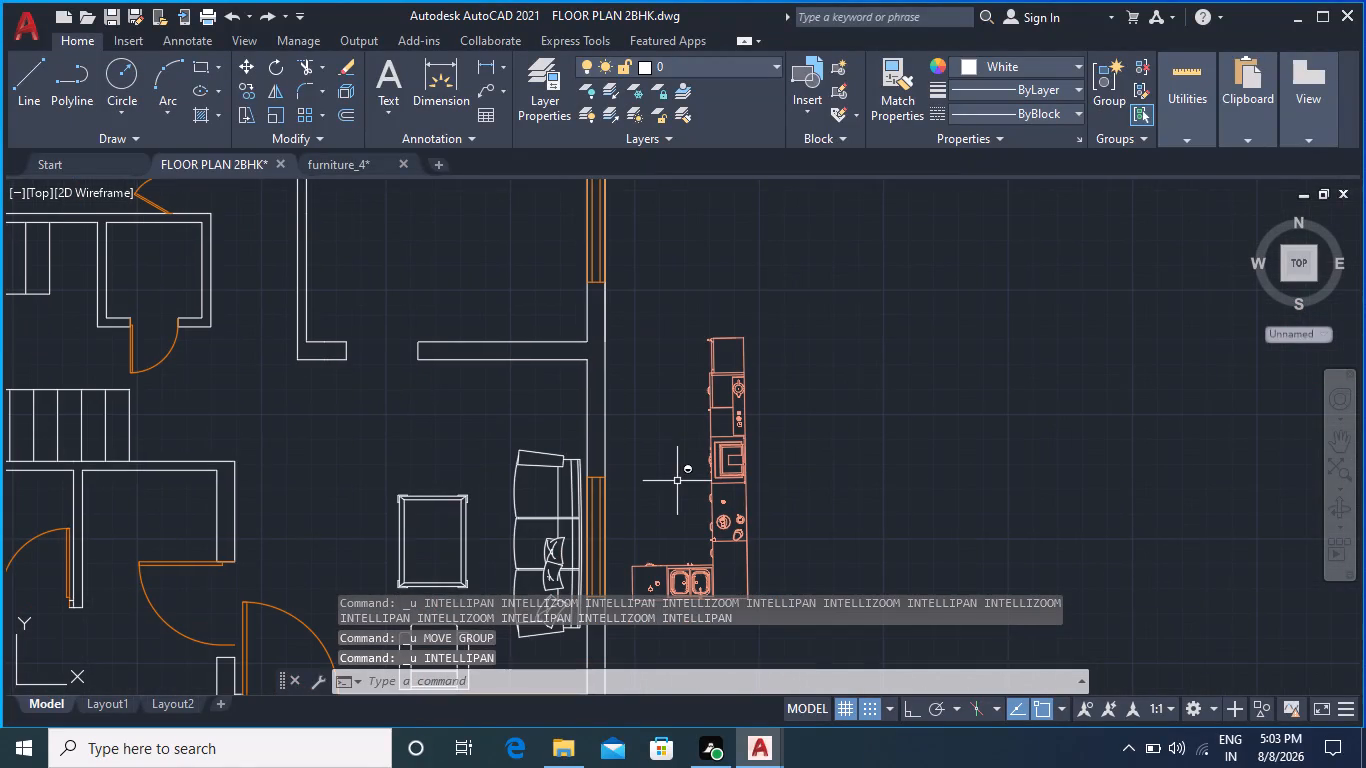
key(ctrl+z)
key(ctrl+z)
key(ctrl+z)
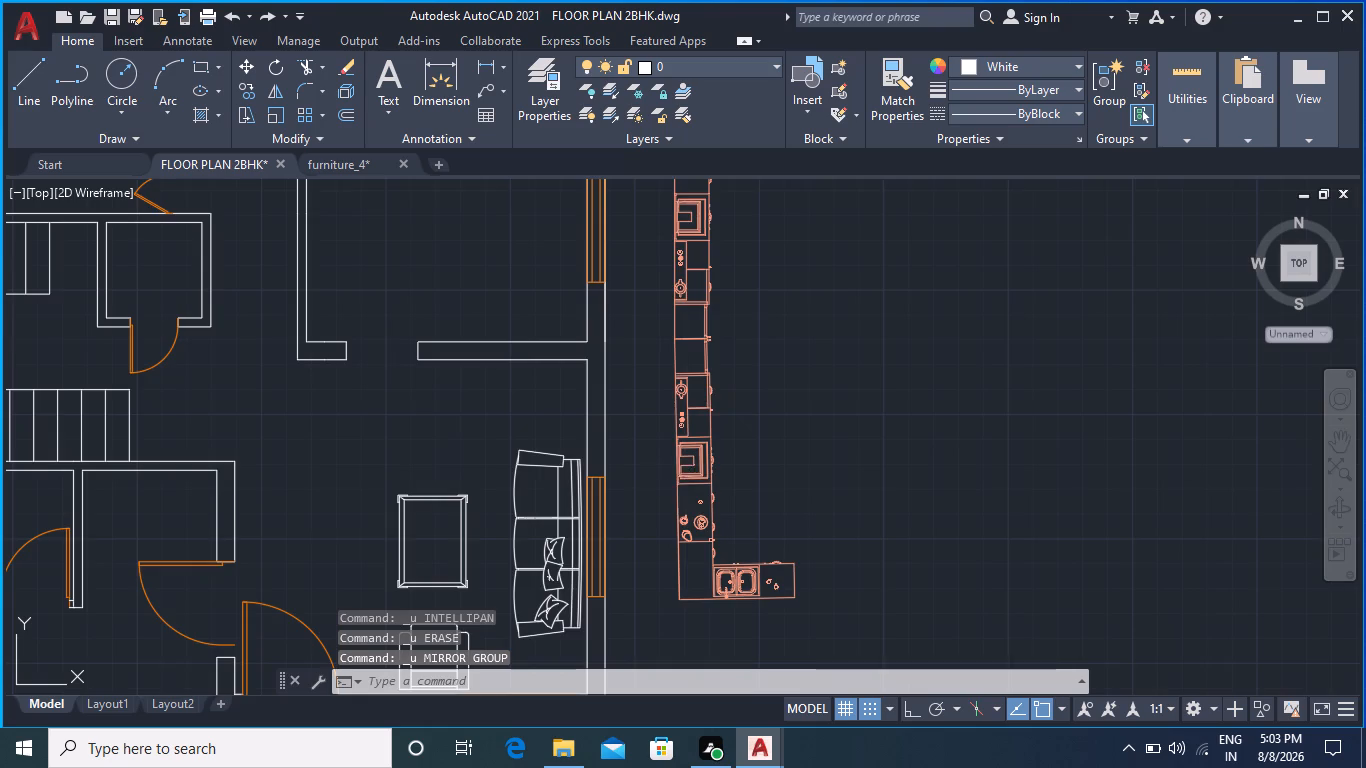
key(ctrl+z)
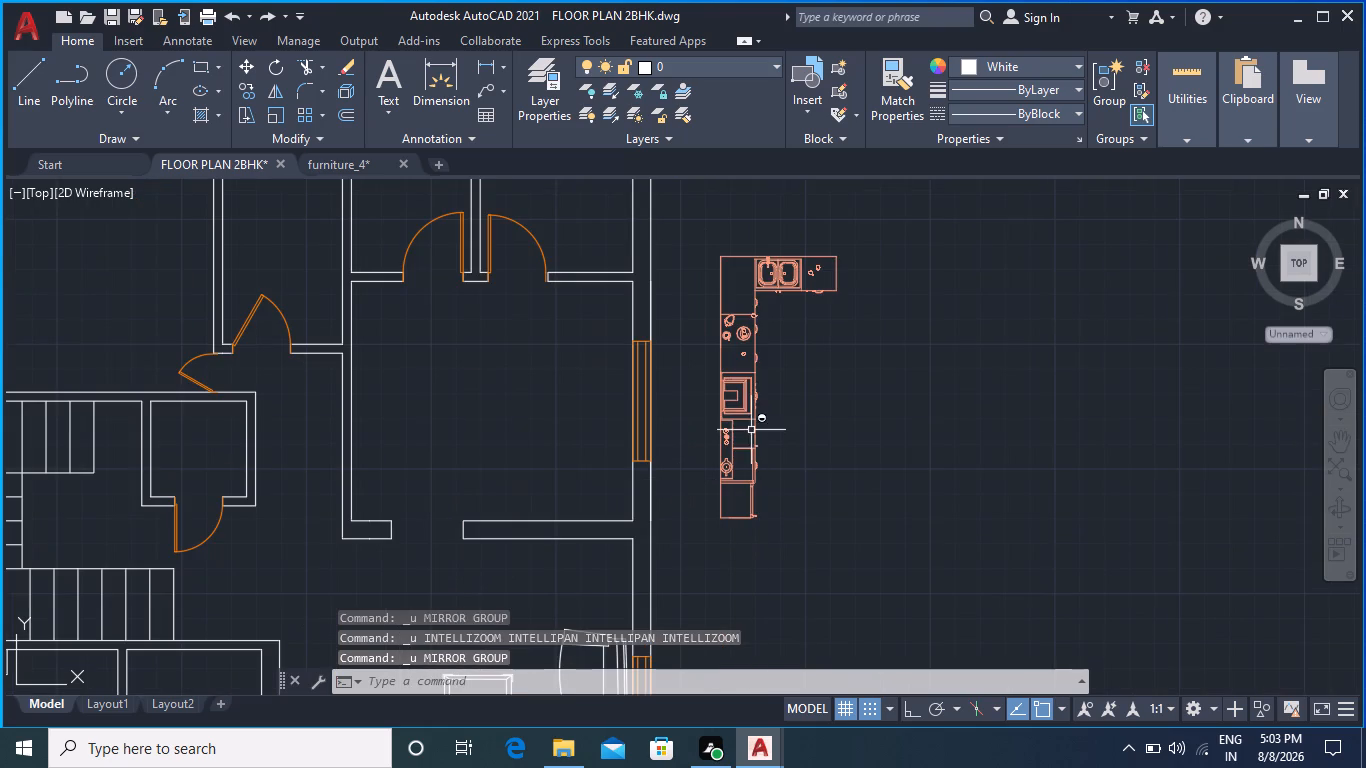
Mirror the kitchen counter about an exactly vertical line from its lower end, with Ortho on and Snap off, erasing the source object.
click(750, 429)
click(738, 420)
click(805, 476)
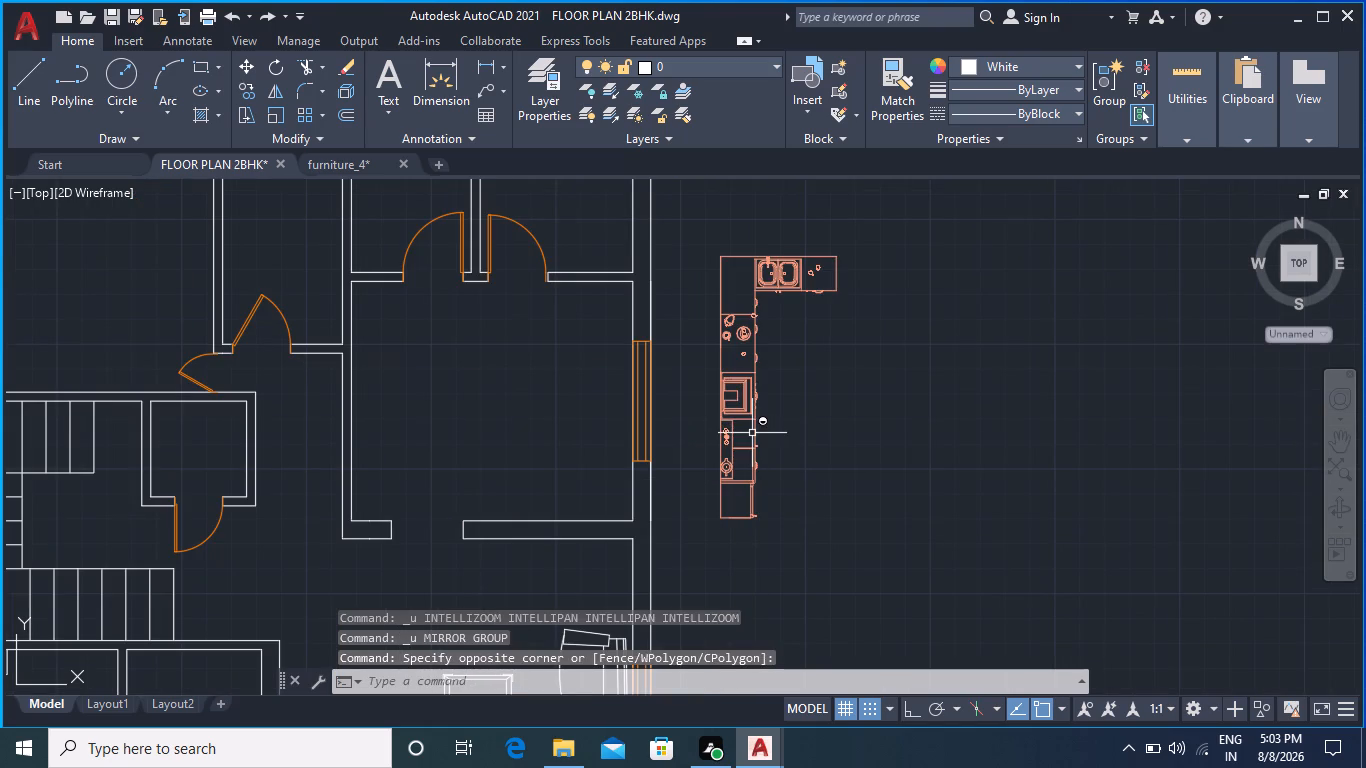
click(695, 378)
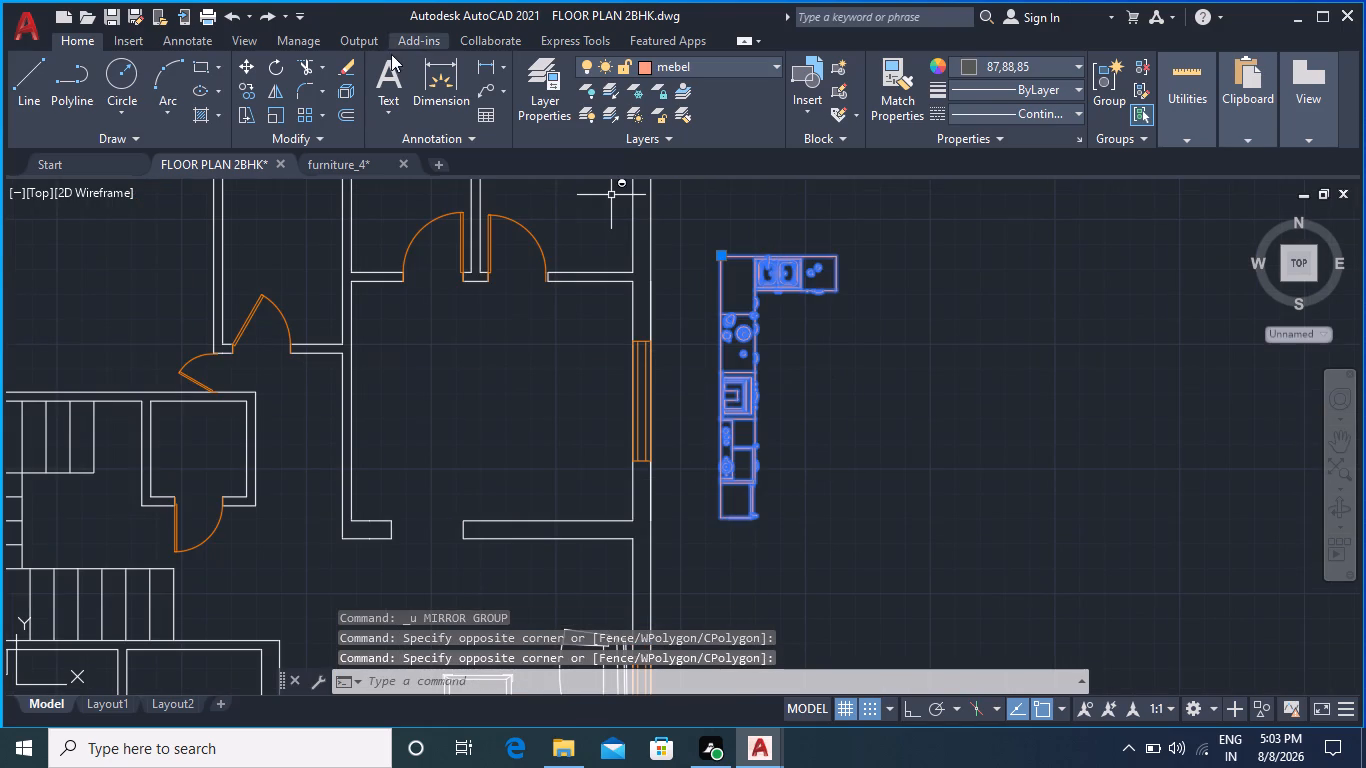
click(271, 83)
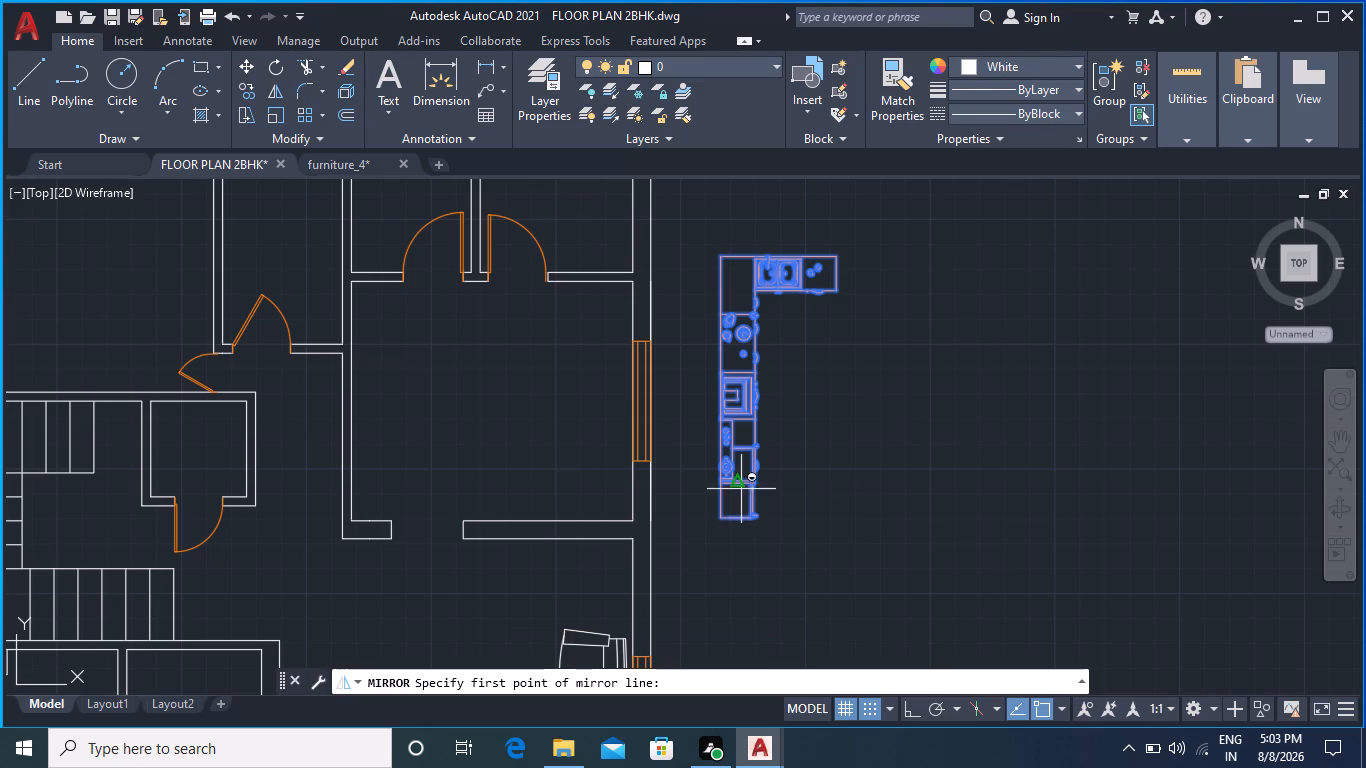
click(750, 522)
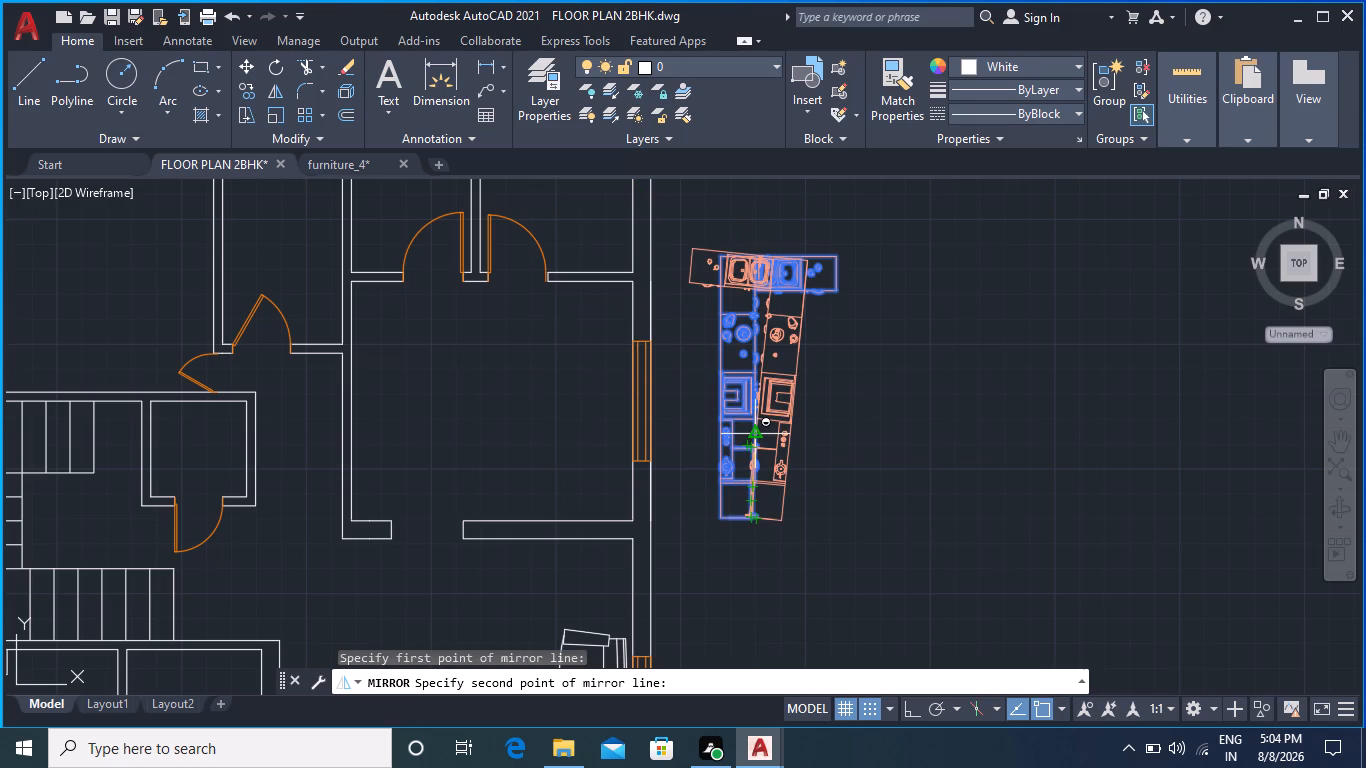
key(F8)
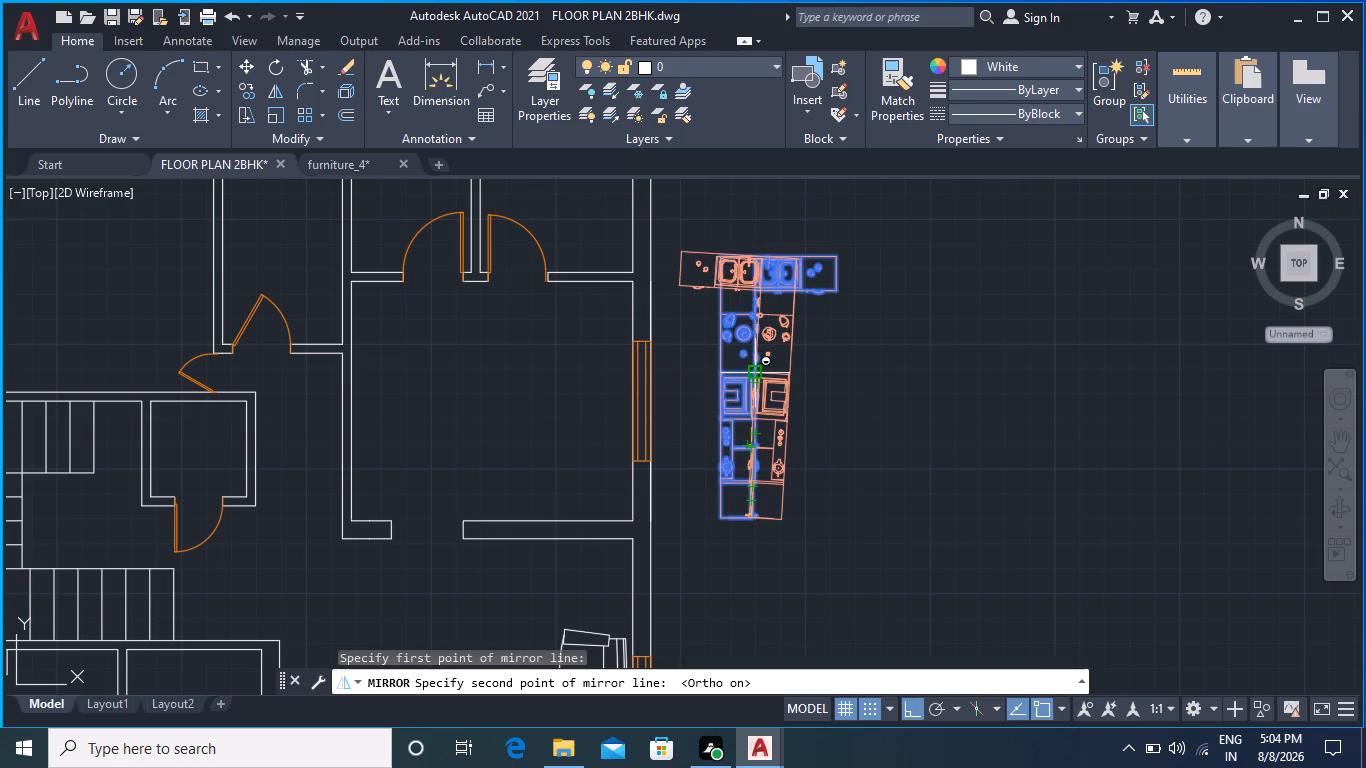
key(F9)
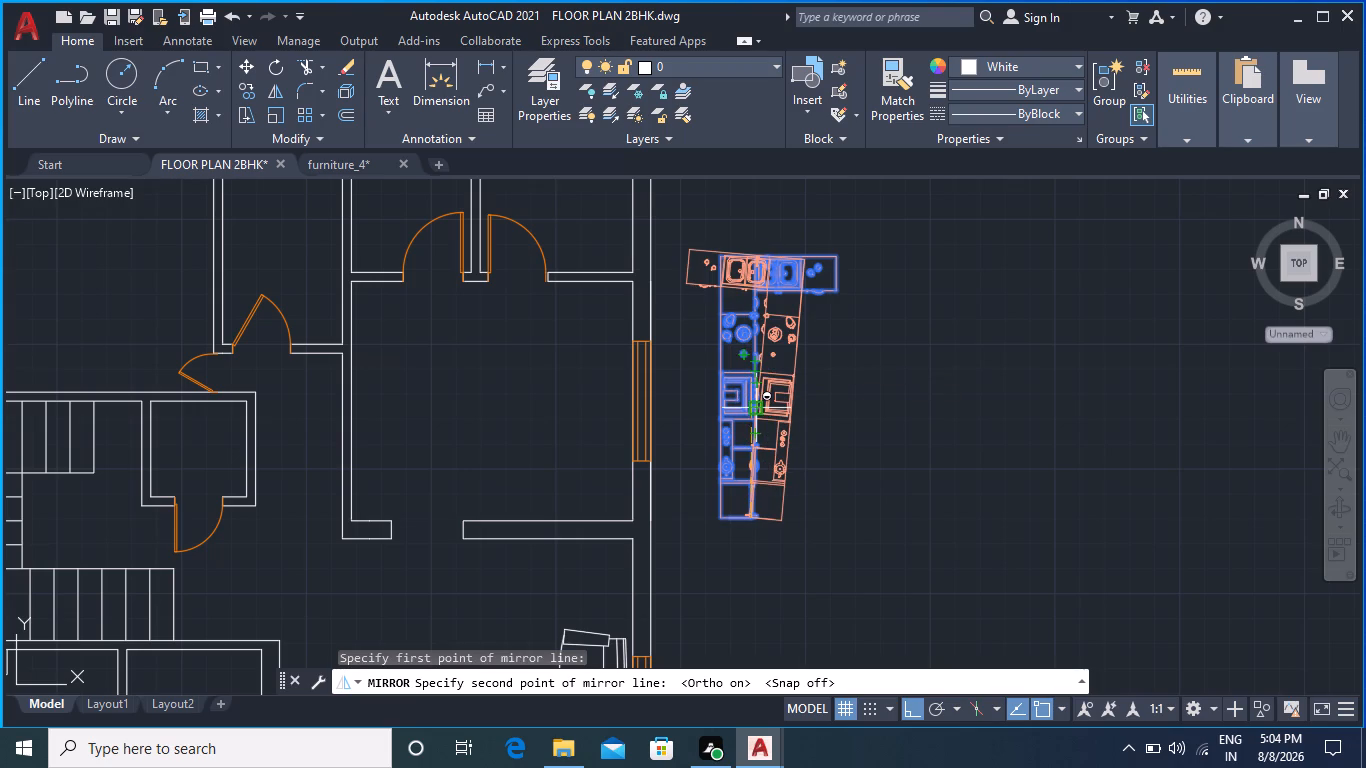
click(756, 313)
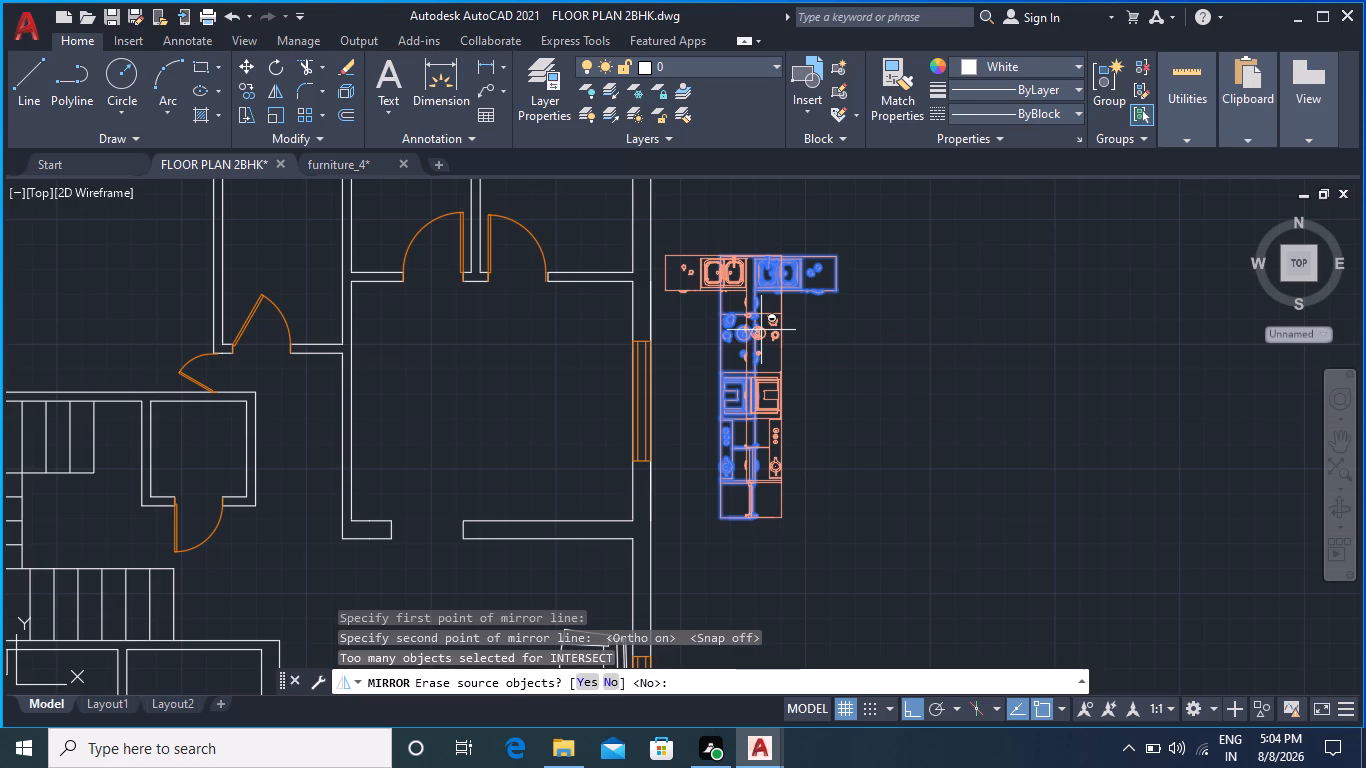
click(582, 681)
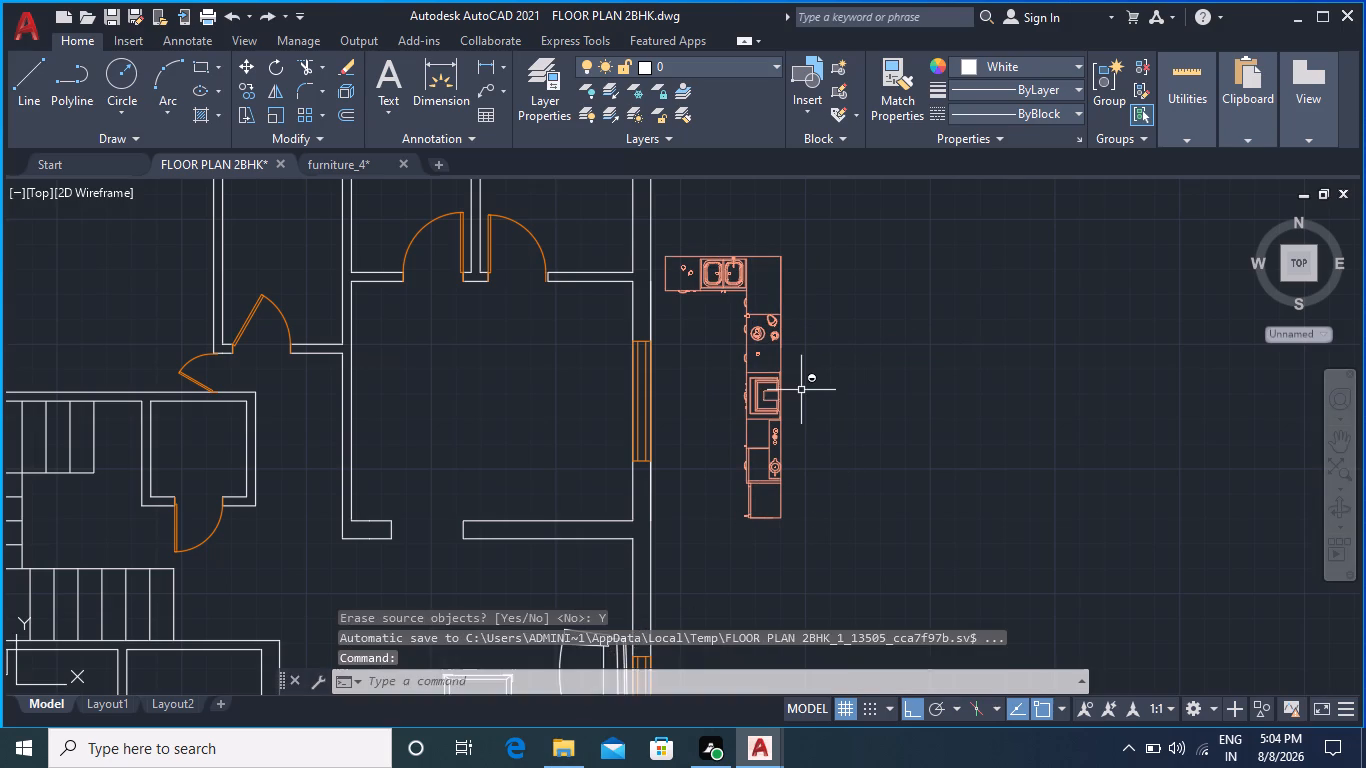
Examine the mirrored counter along its full length for straightness against the kitchen's exterior wall.
scroll(802, 389, up, 1)
middle_drag(818, 422, 797, 476)
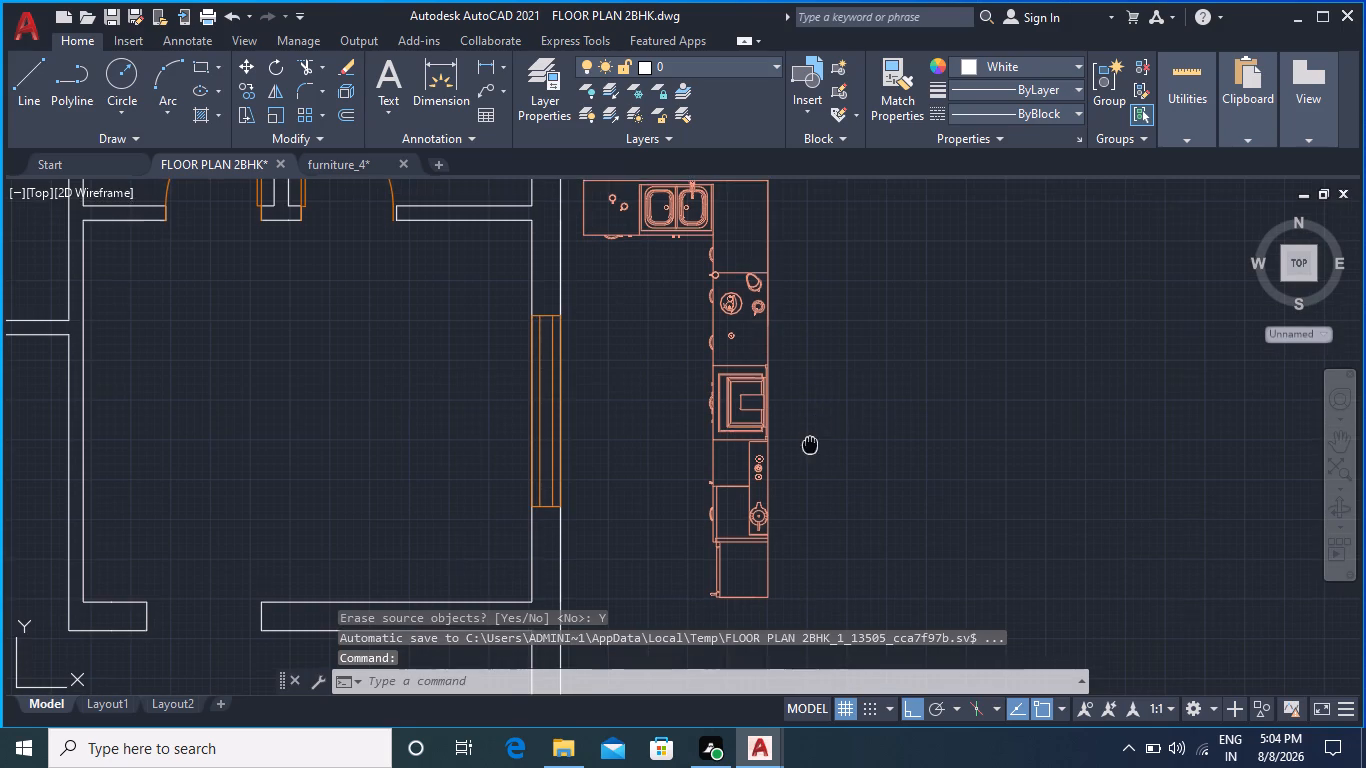
middle_drag(797, 476, 789, 399)
scroll(757, 488, up, 2)
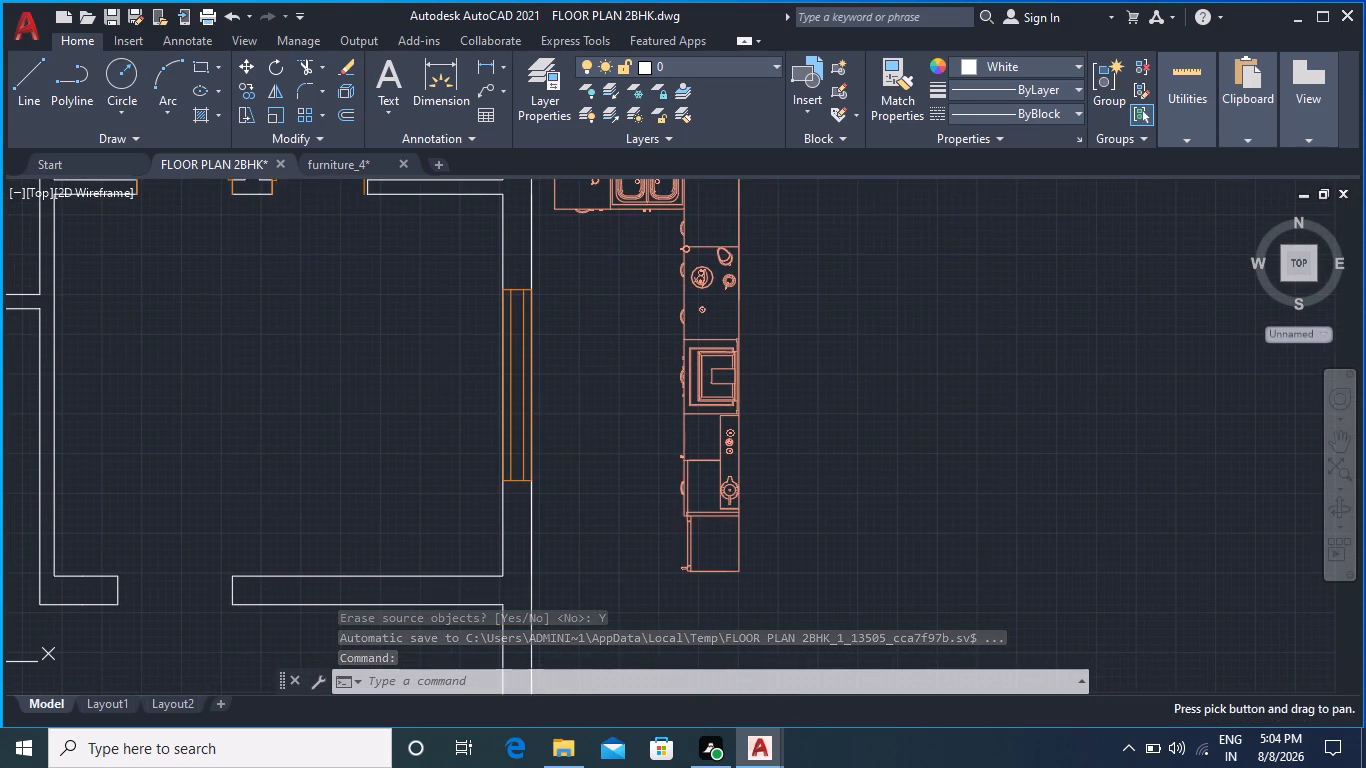
middle_drag(736, 478, 785, 736)
middle_drag(796, 383, 806, 593)
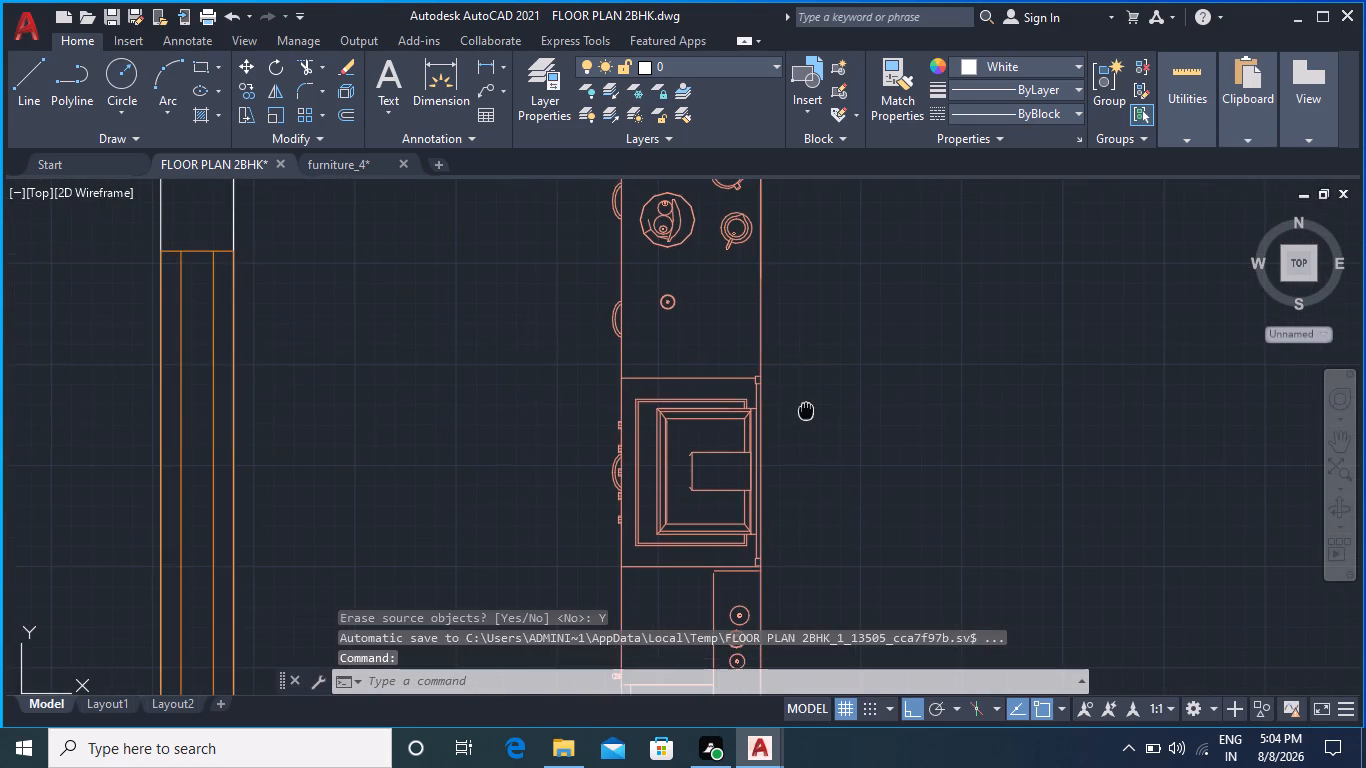
scroll(802, 422, down, 2)
middle_drag(810, 398, 808, 444)
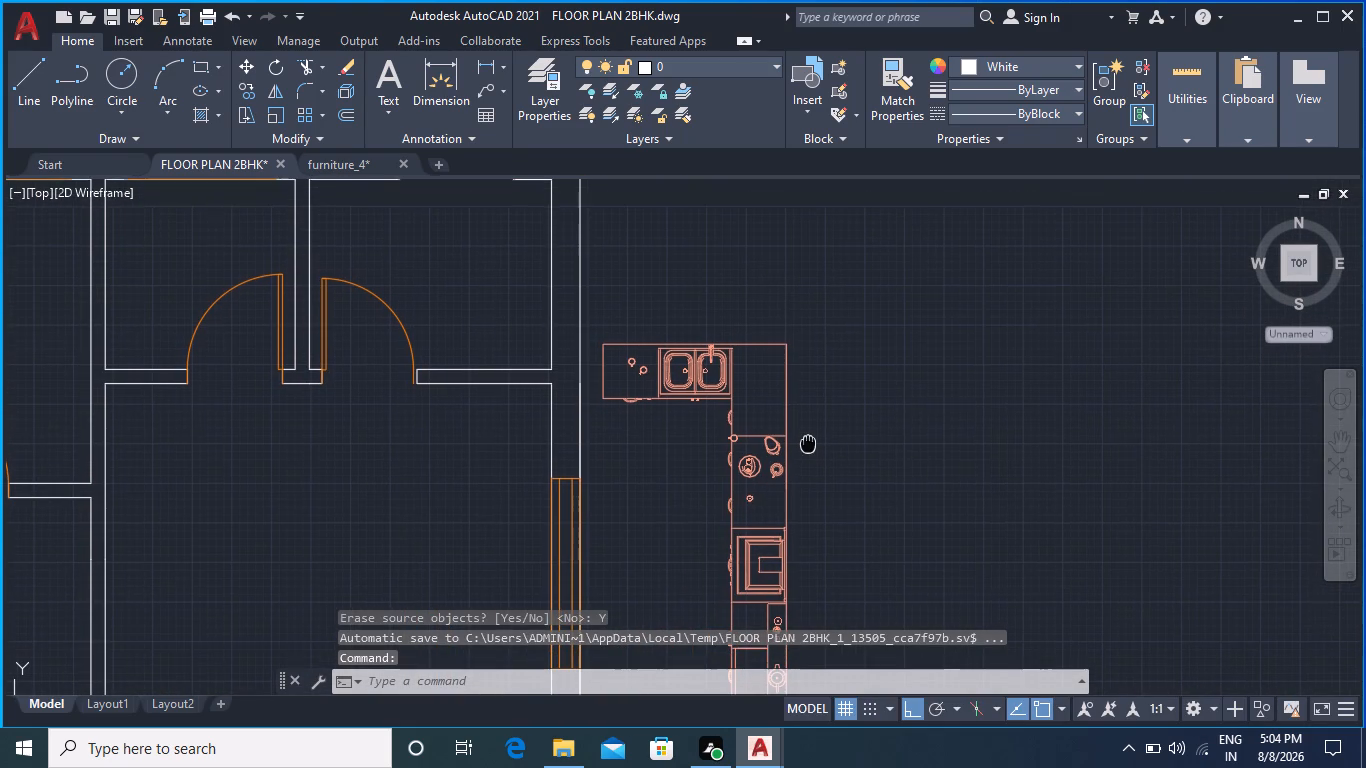
middle_drag(808, 444, 810, 409)
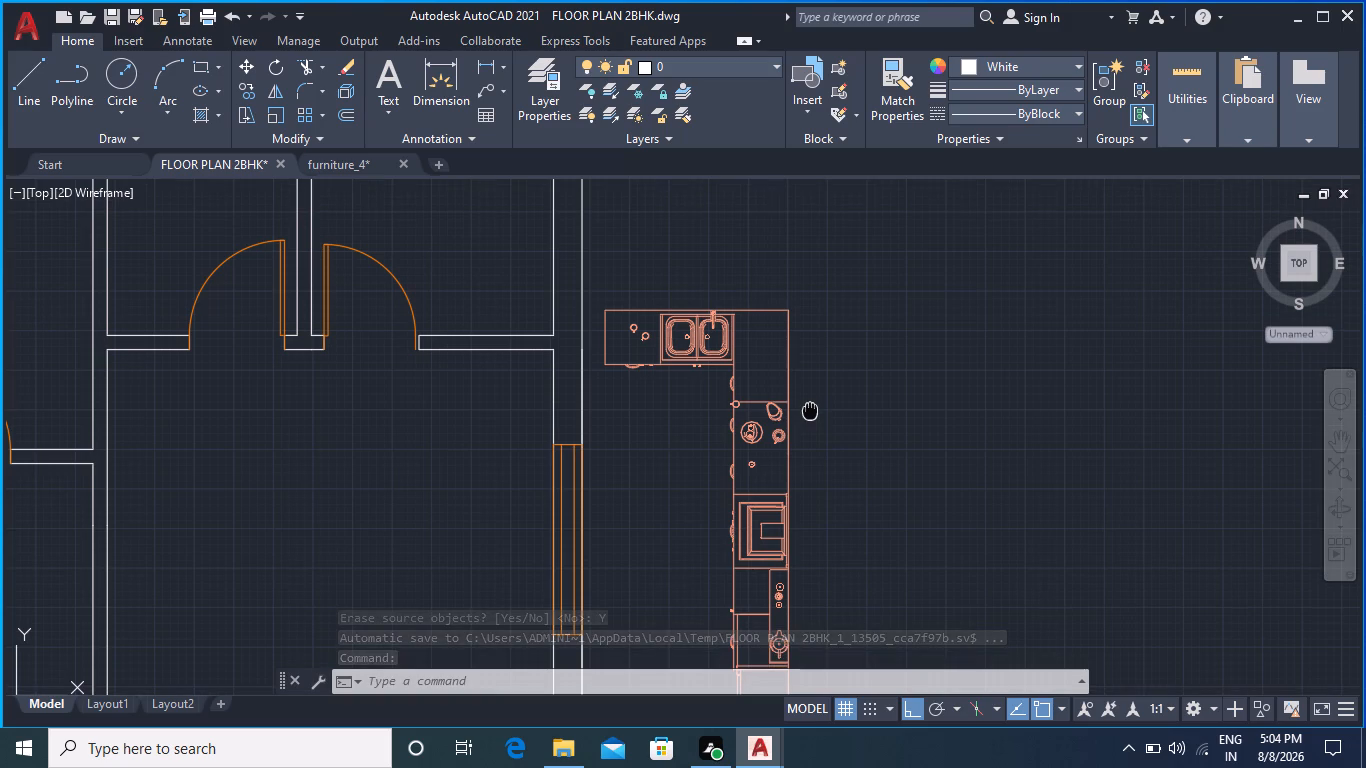
middle_drag(810, 409, 806, 257)
scroll(855, 474, down, 1)
middle_drag(857, 500, 808, 419)
Move the mirrored counter by its lower-right corner to the kitchen's inner corner where the exterior and lower walls meet.
click(764, 450)
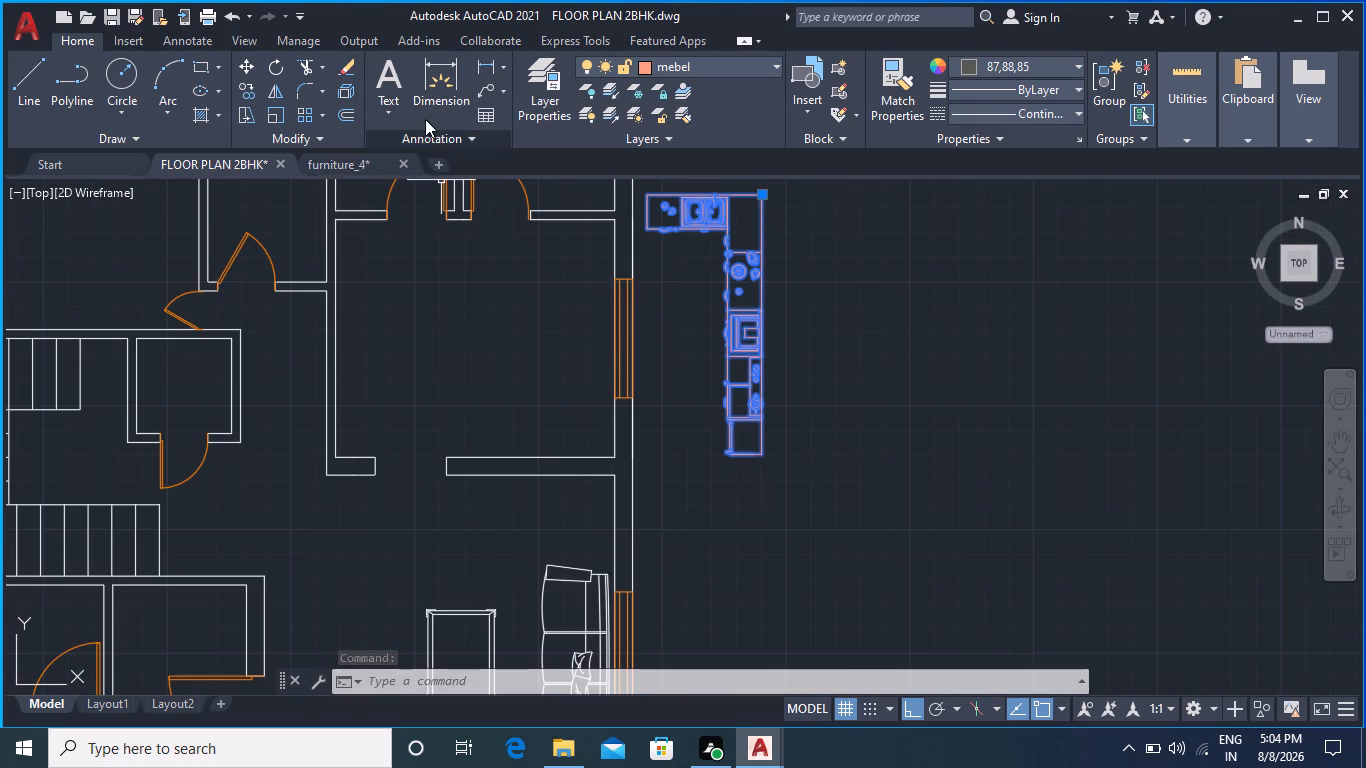
click(248, 70)
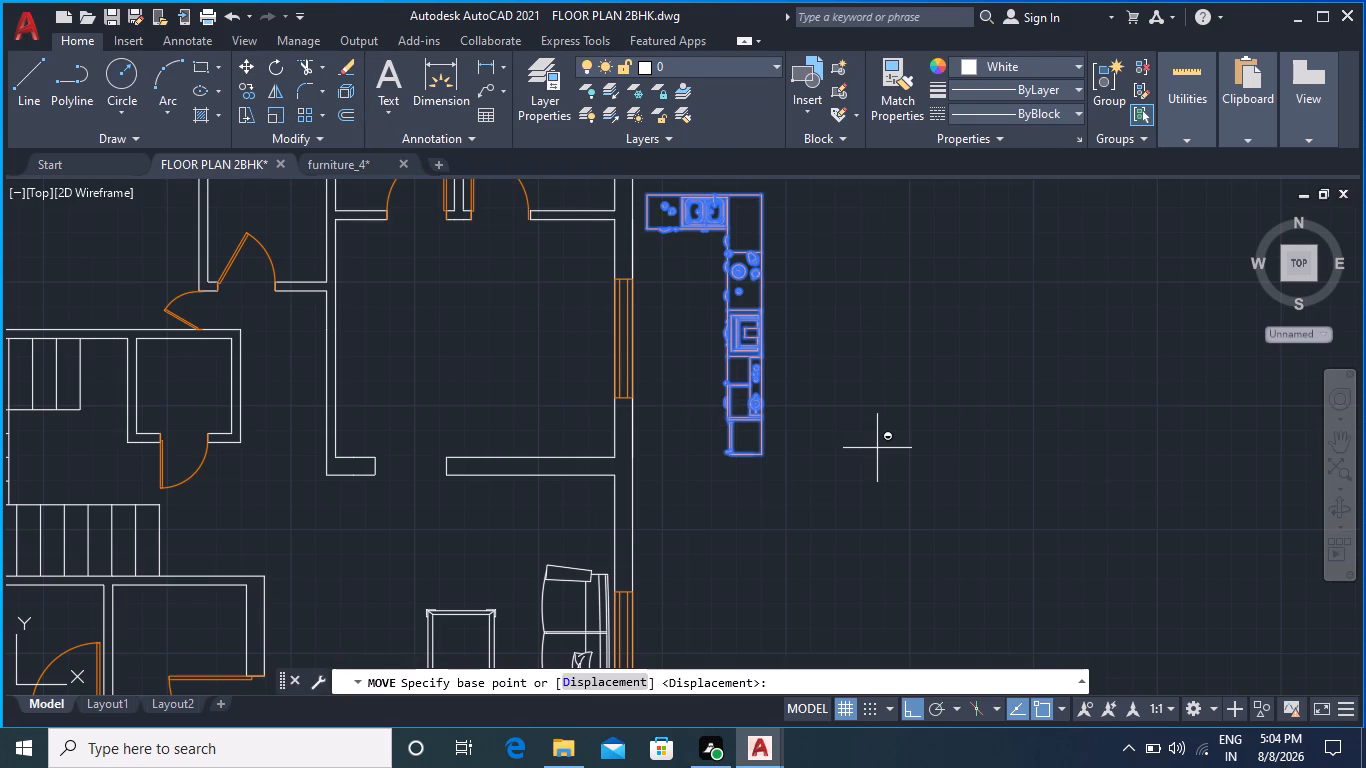
scroll(812, 487, up, 3)
scroll(621, 391, up, 1)
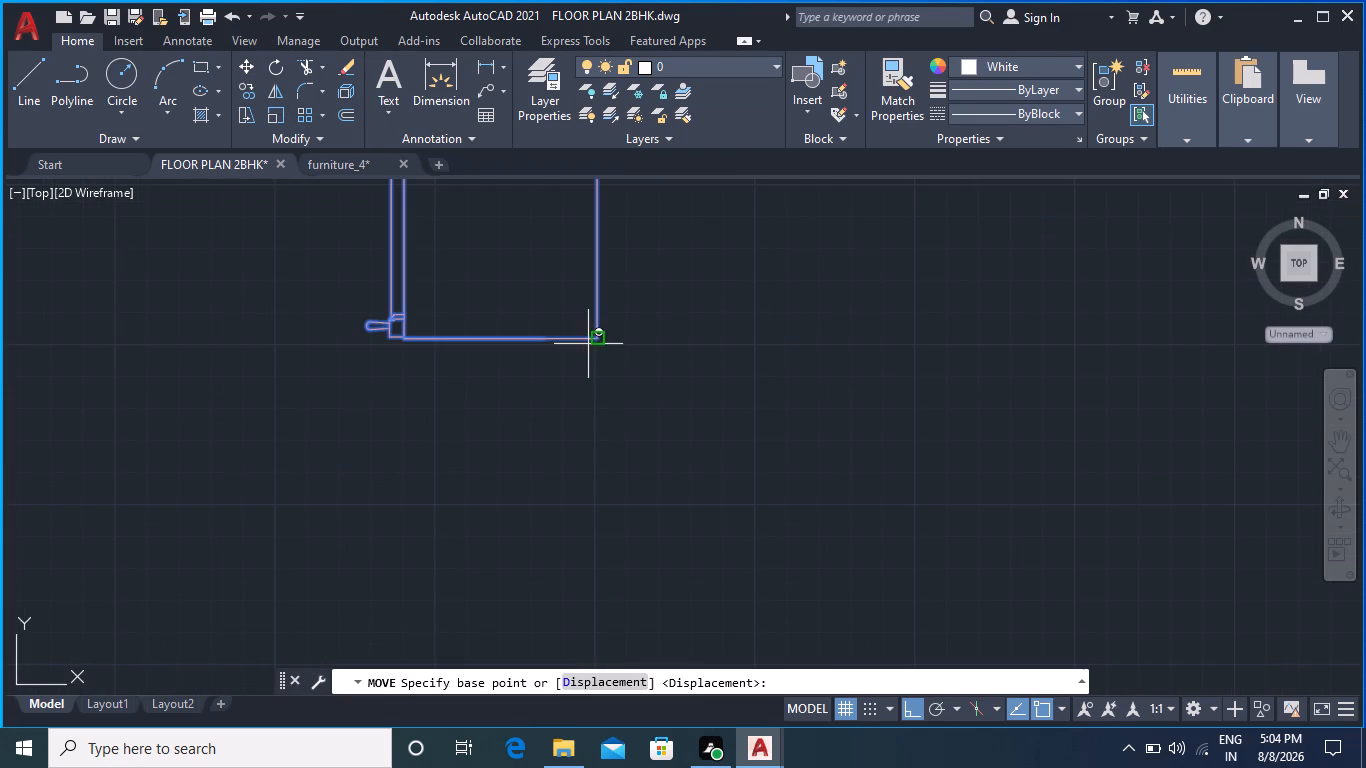
click(591, 342)
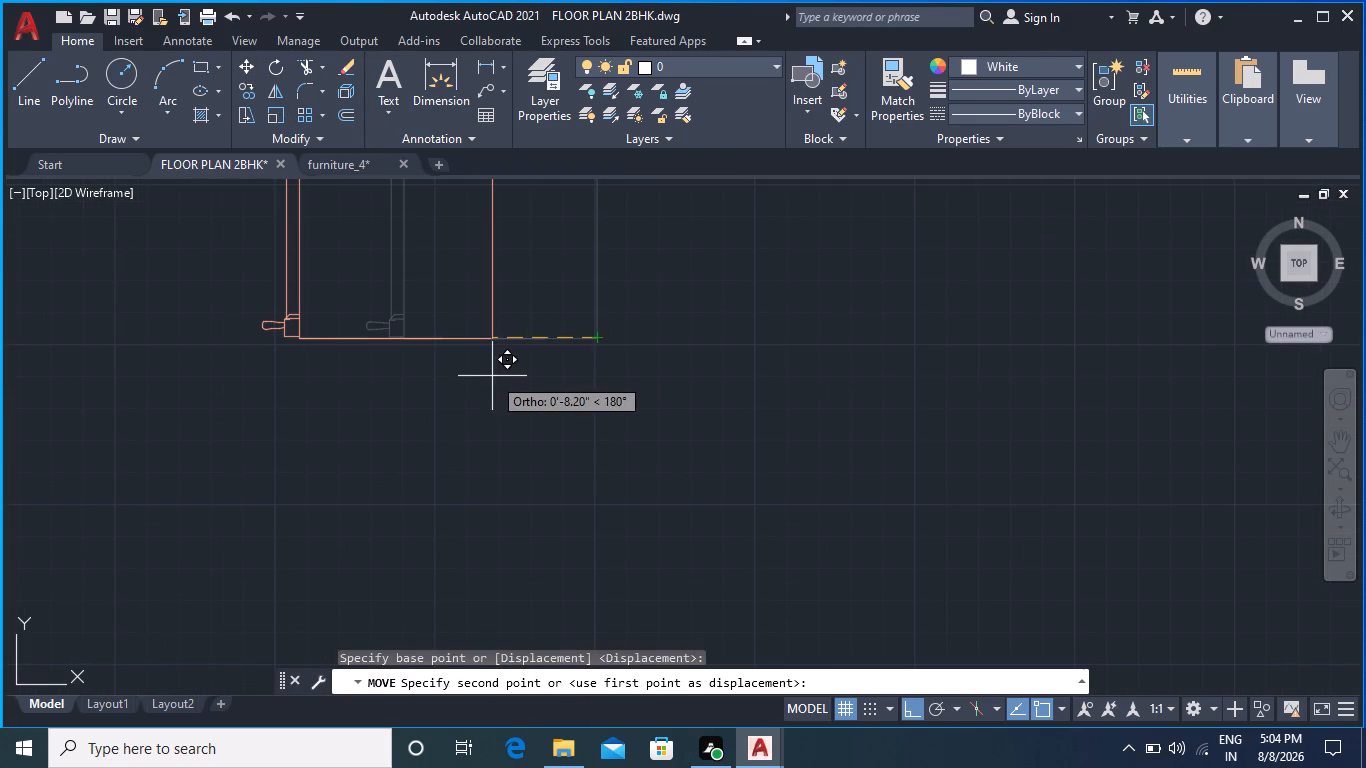
middle_drag(492, 376, 1086, 400)
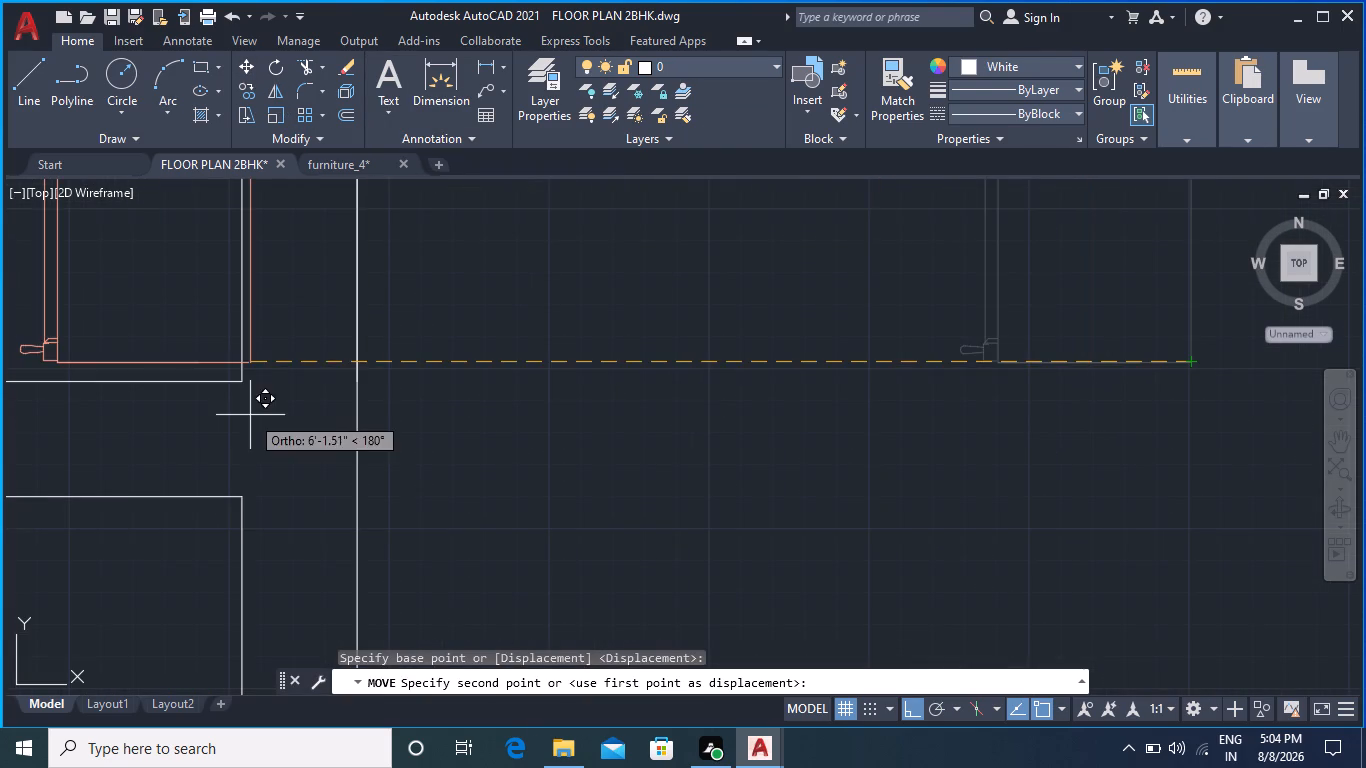
middle_drag(250, 415, 619, 444)
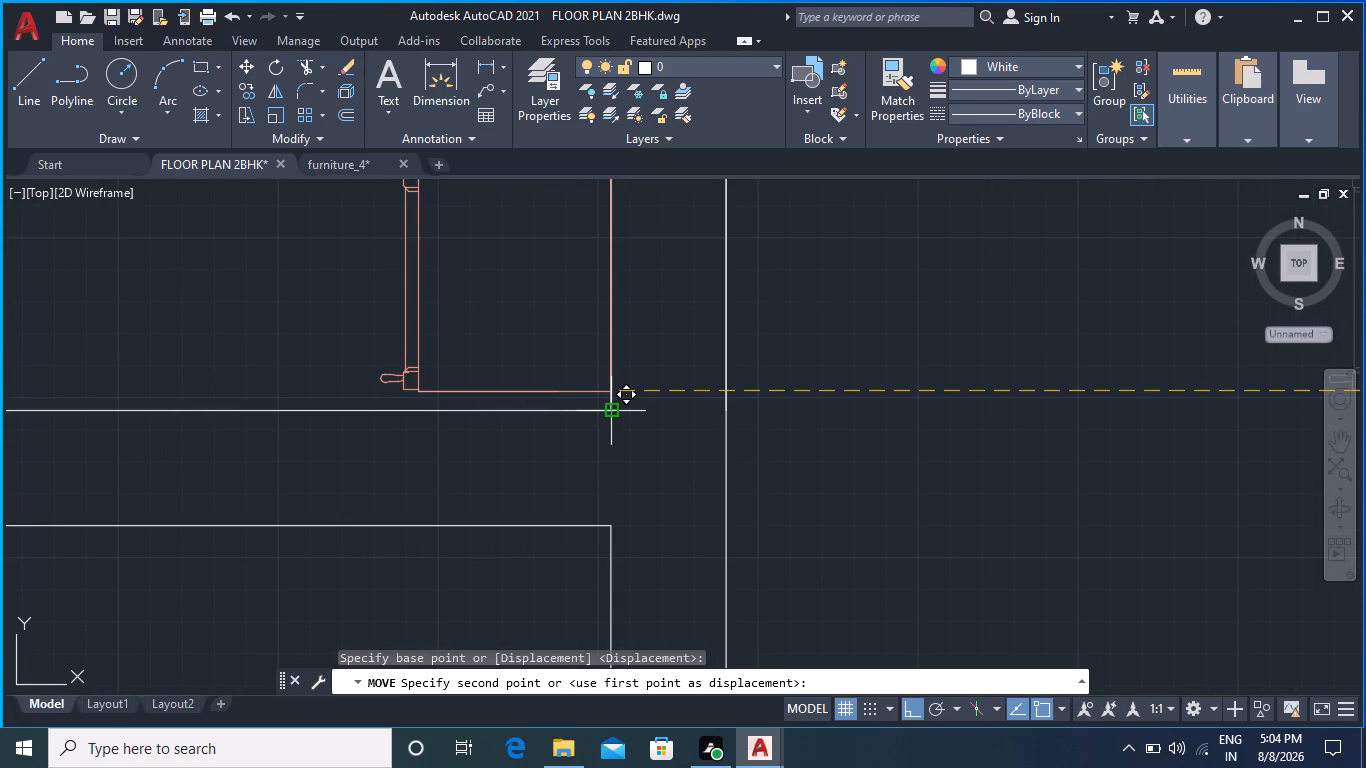
click(607, 414)
Examine how the placed counter fits along the exterior wall and window and against the kitchen's upper wall.
scroll(769, 459, down, 1)
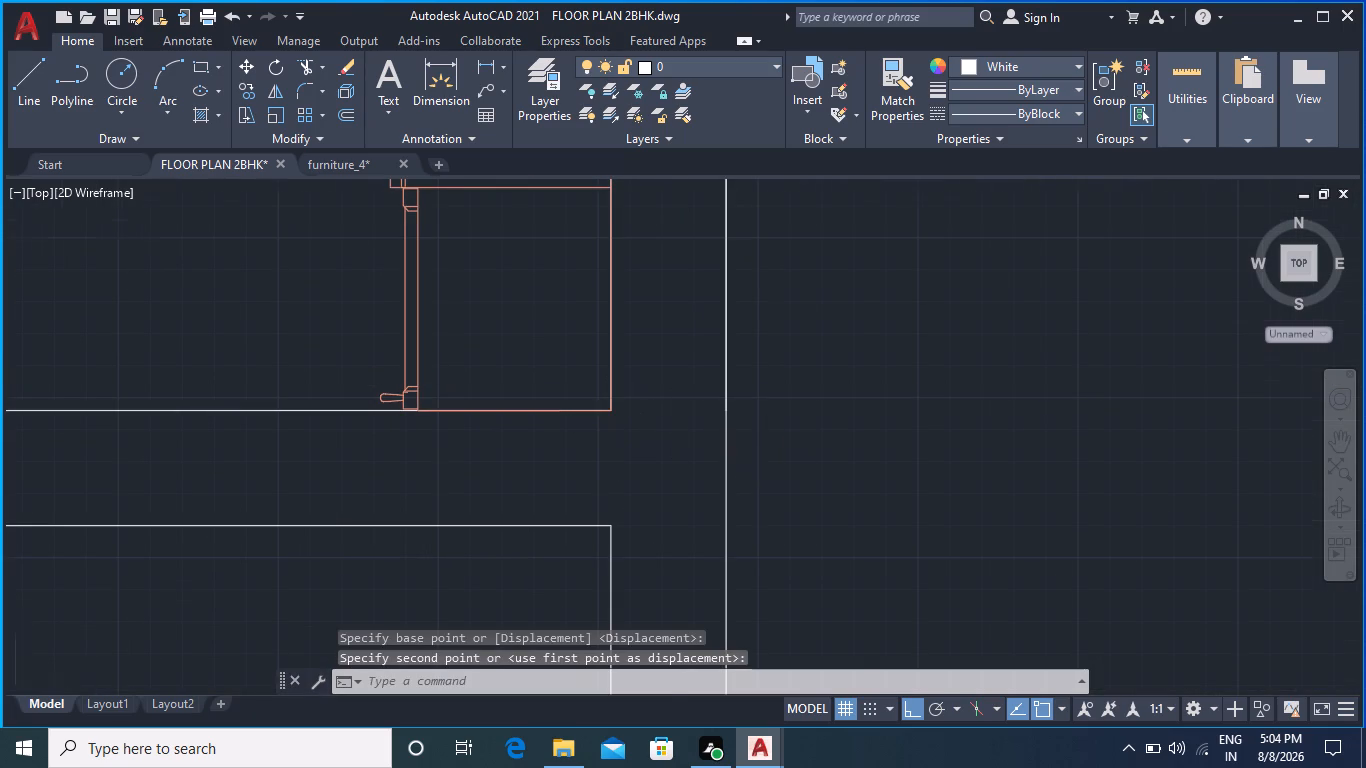
scroll(813, 432, down, 1)
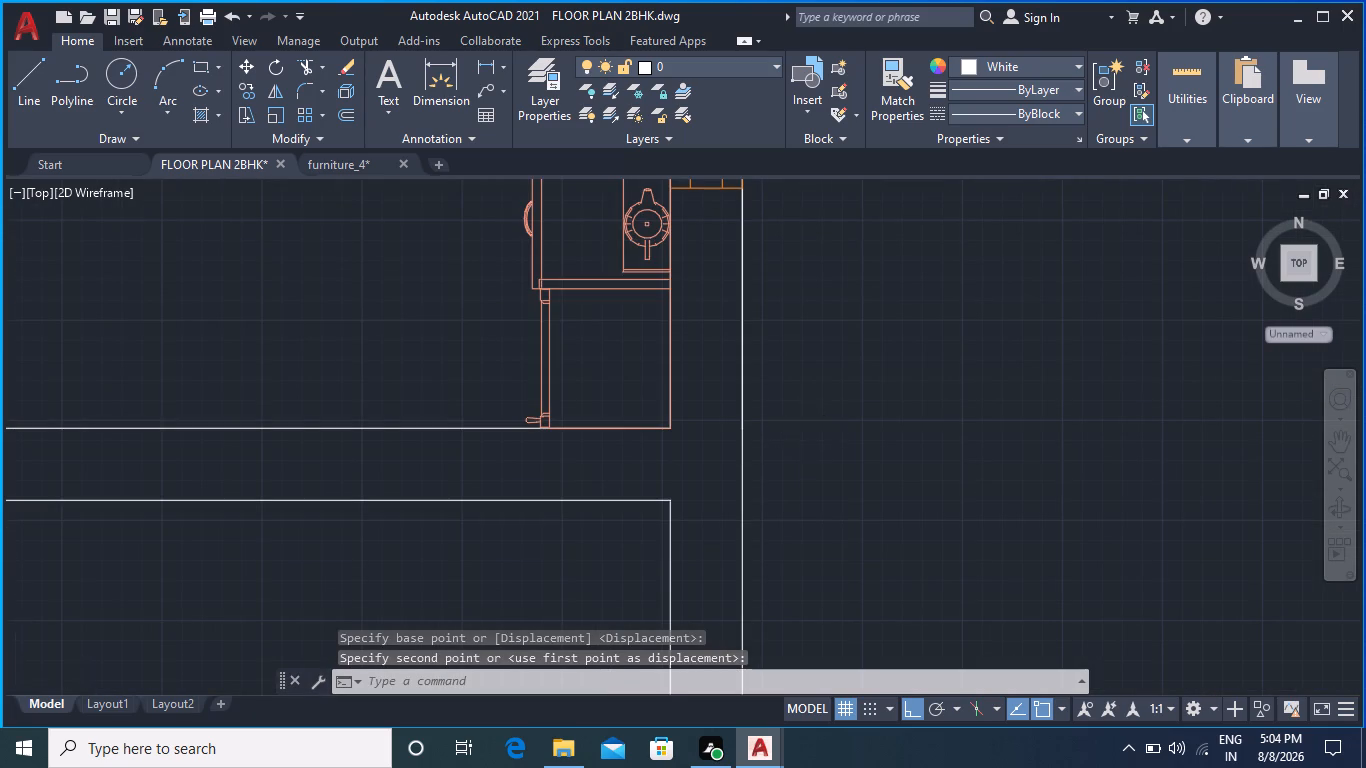
middle_drag(836, 379, 839, 610)
scroll(836, 379, down, 1)
middle_drag(812, 418, 810, 455)
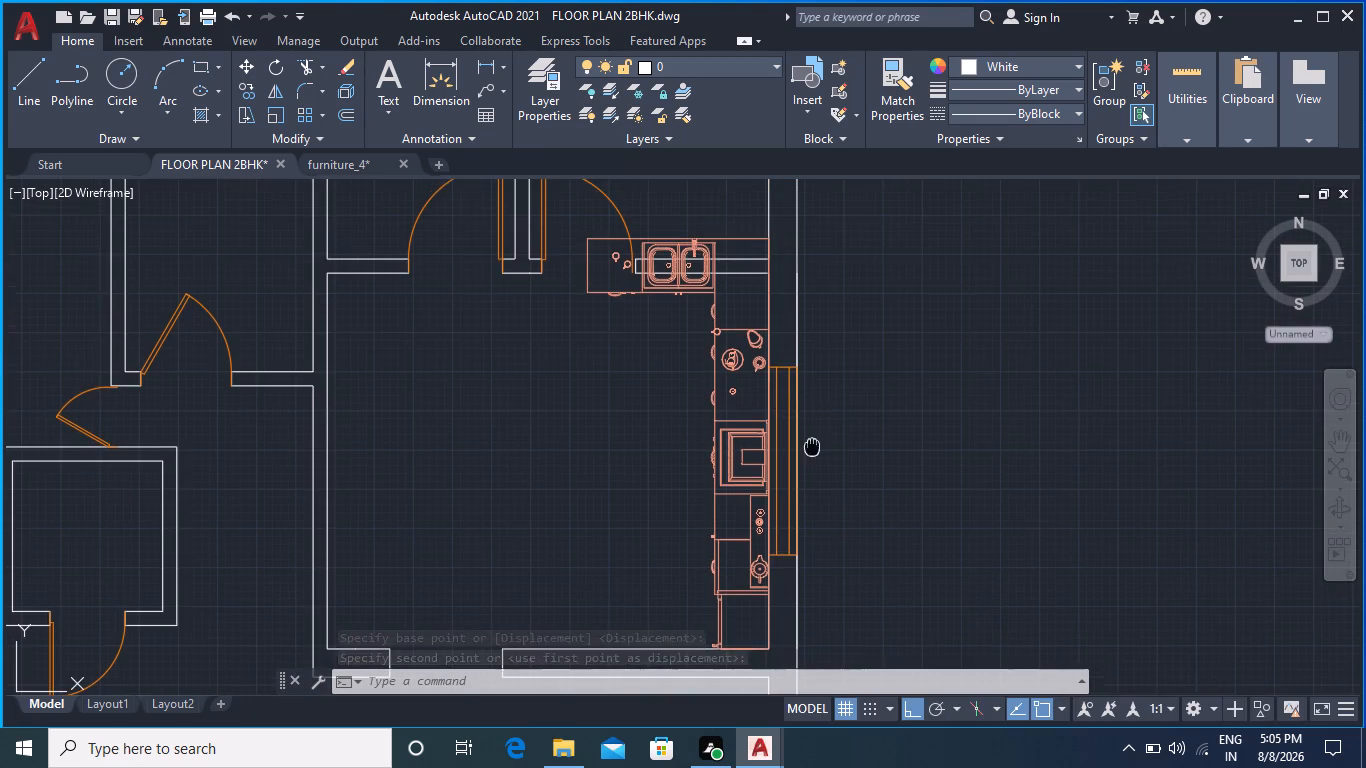
middle_drag(810, 455, 807, 530)
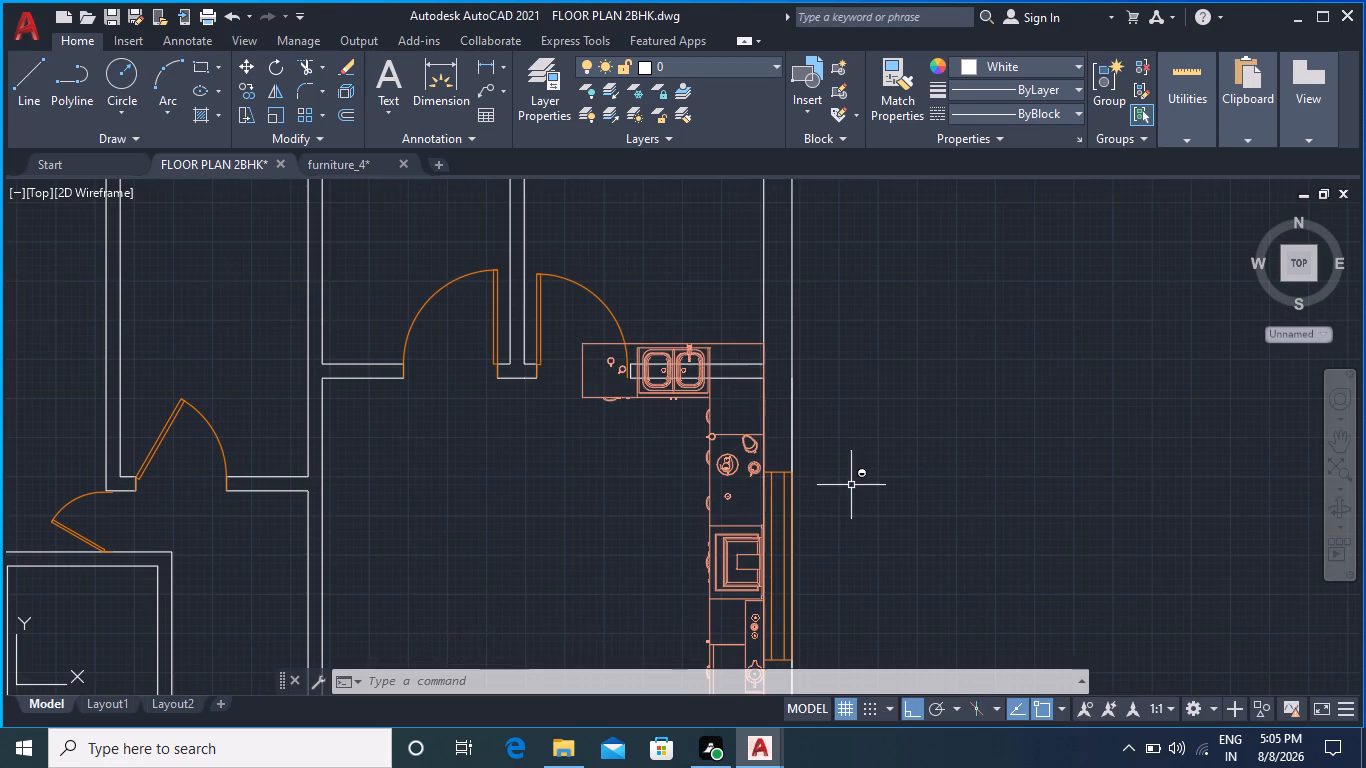
middle_drag(855, 492, 753, 218)
middle_drag(788, 445, 790, 370)
Scale down the kitchen counter from its lower-right corner so its sink run fits below the kitchen's upper wall.
scroll(743, 384, up, 3)
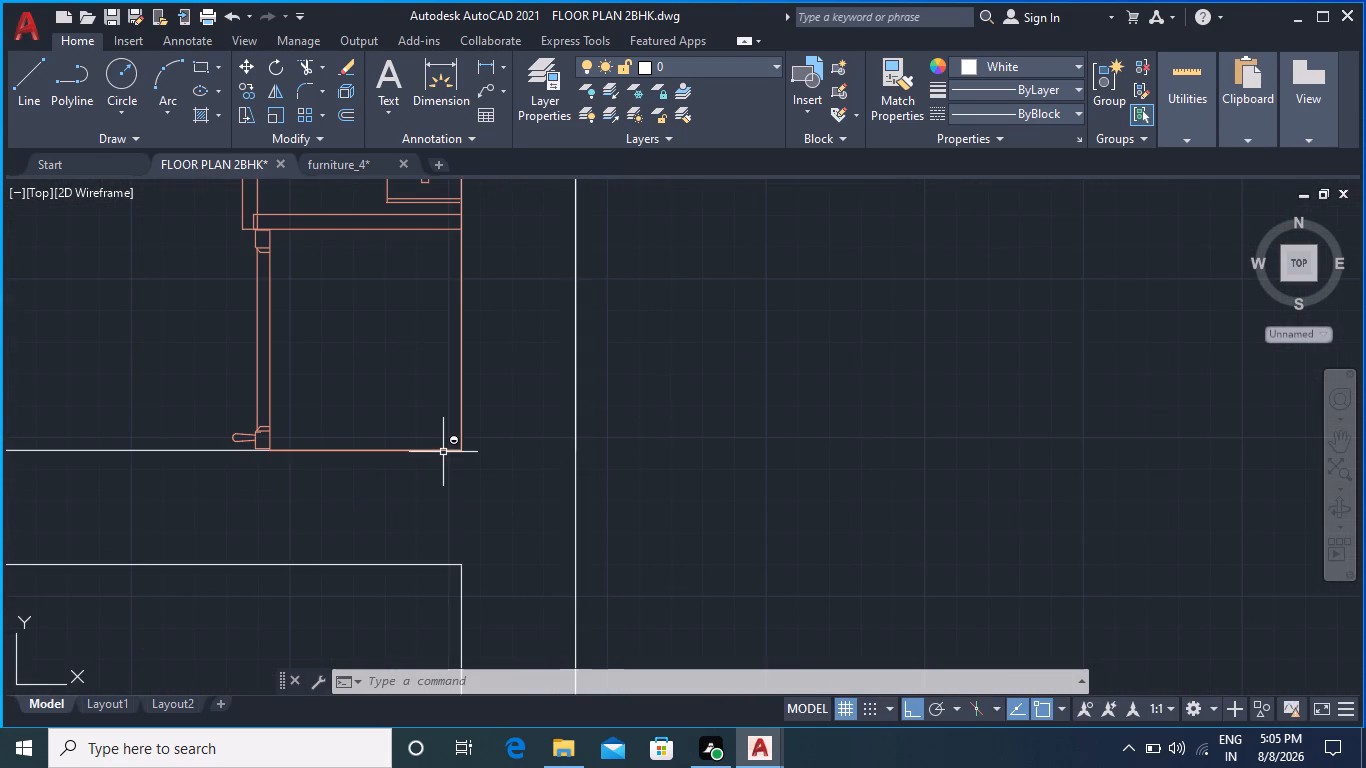
click(268, 409)
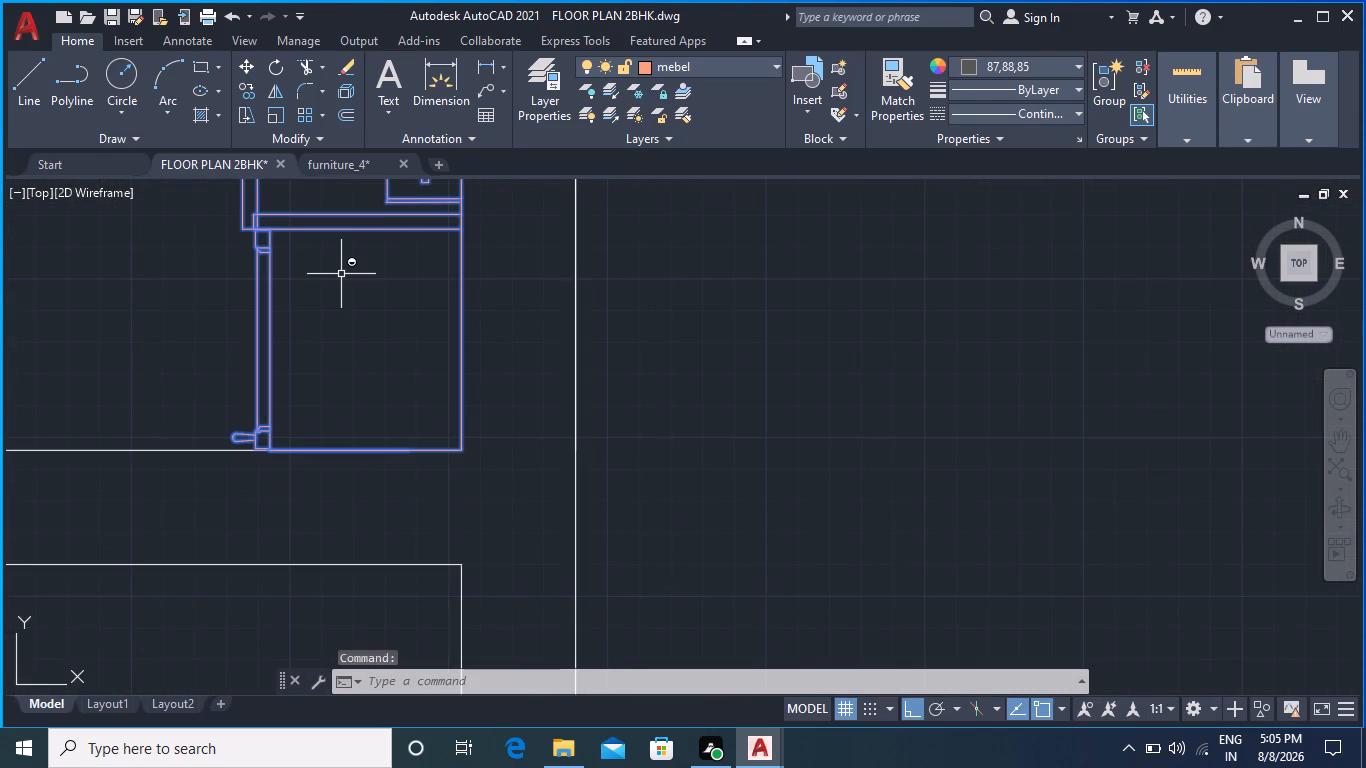
text(sc)
key(a)
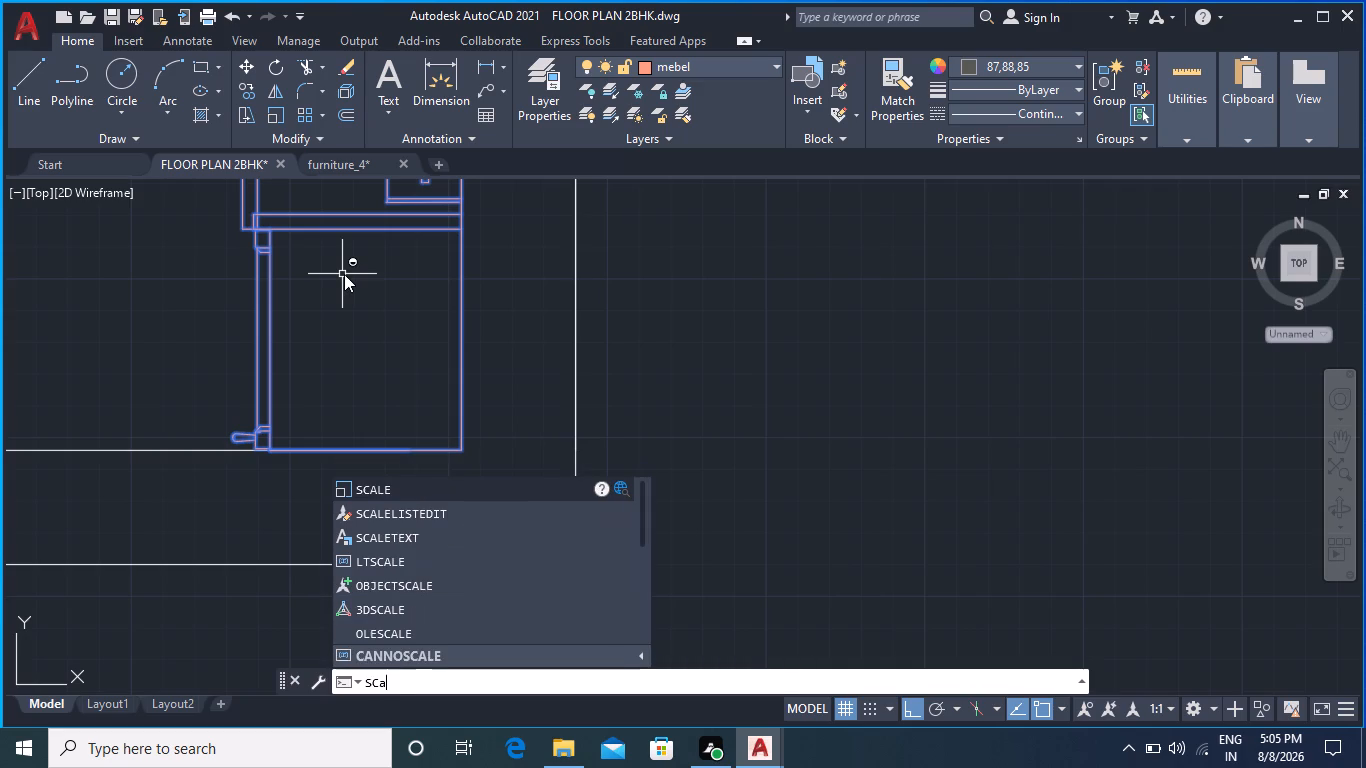
key(l)
key(e)
click(394, 479)
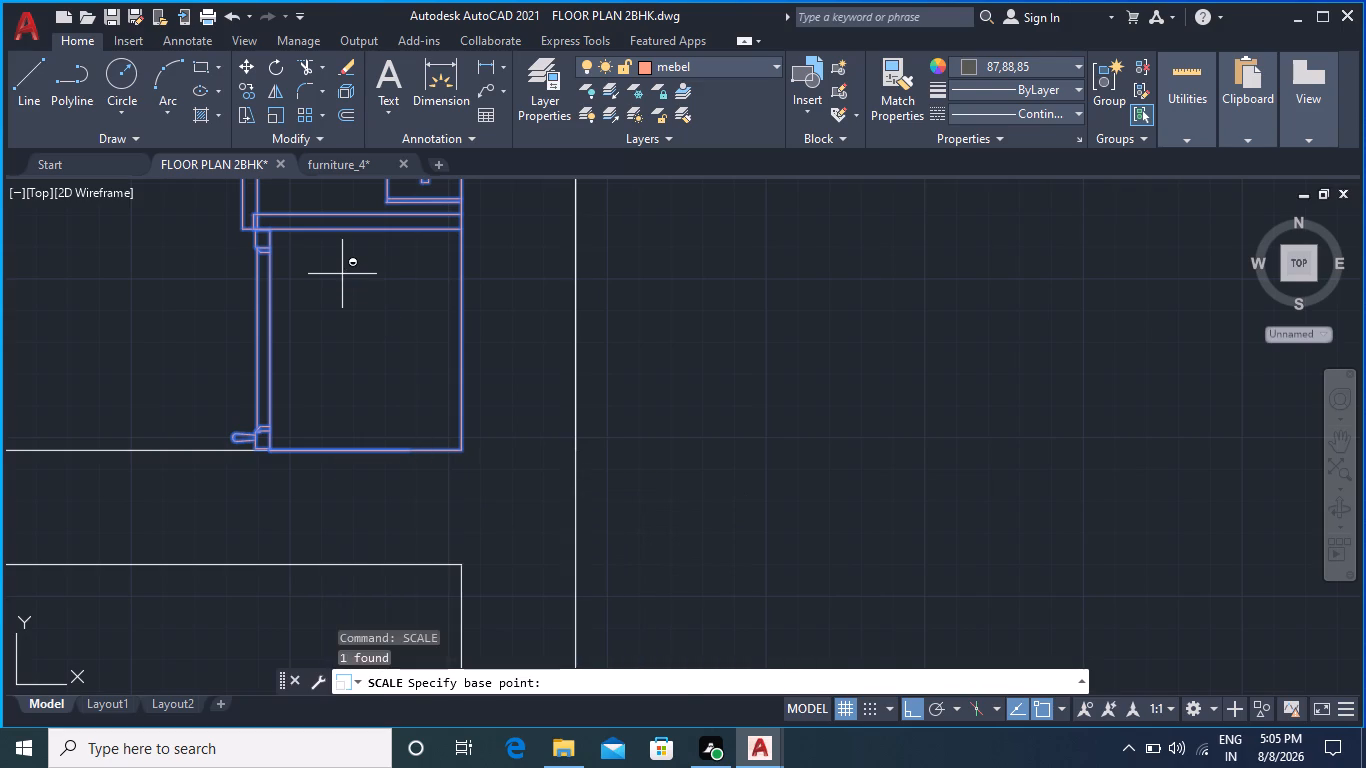
click(461, 448)
scroll(461, 458, down, 2)
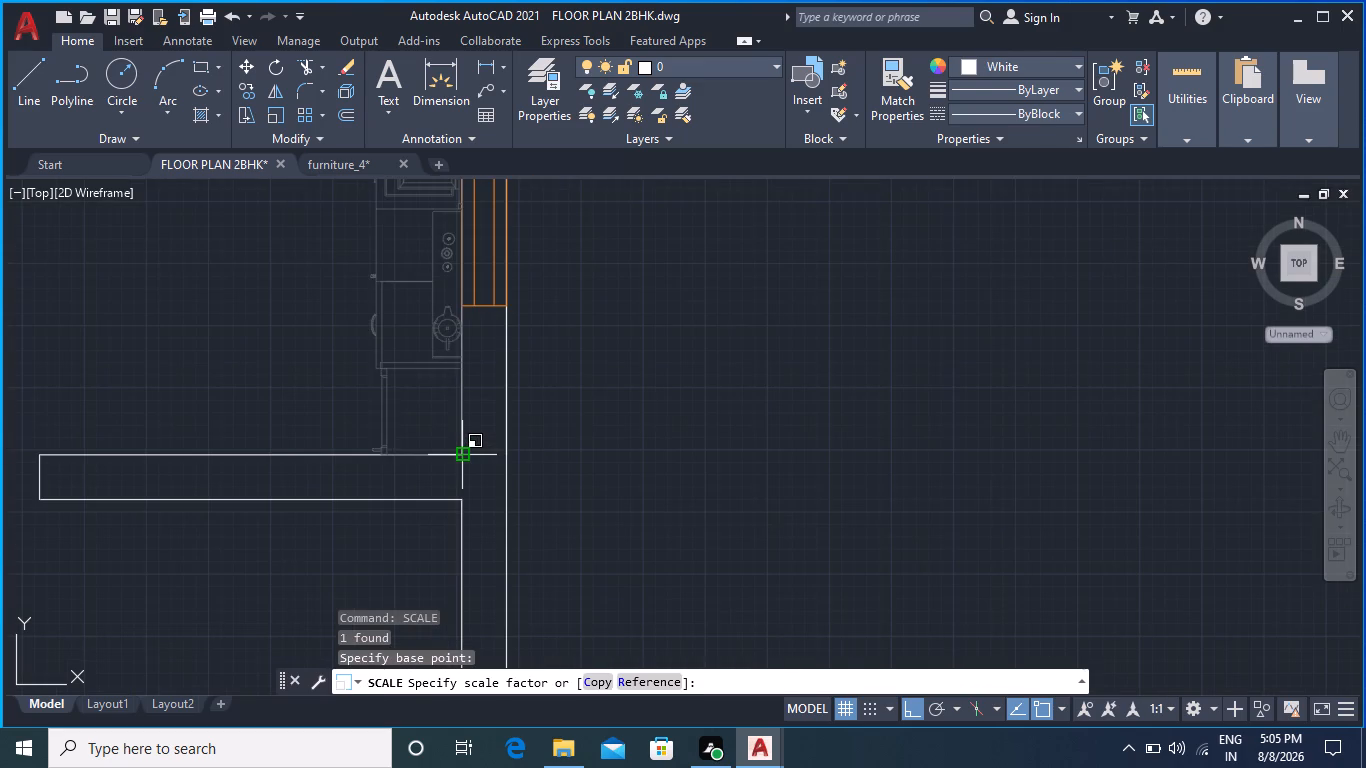
middle_drag(461, 458, 573, 639)
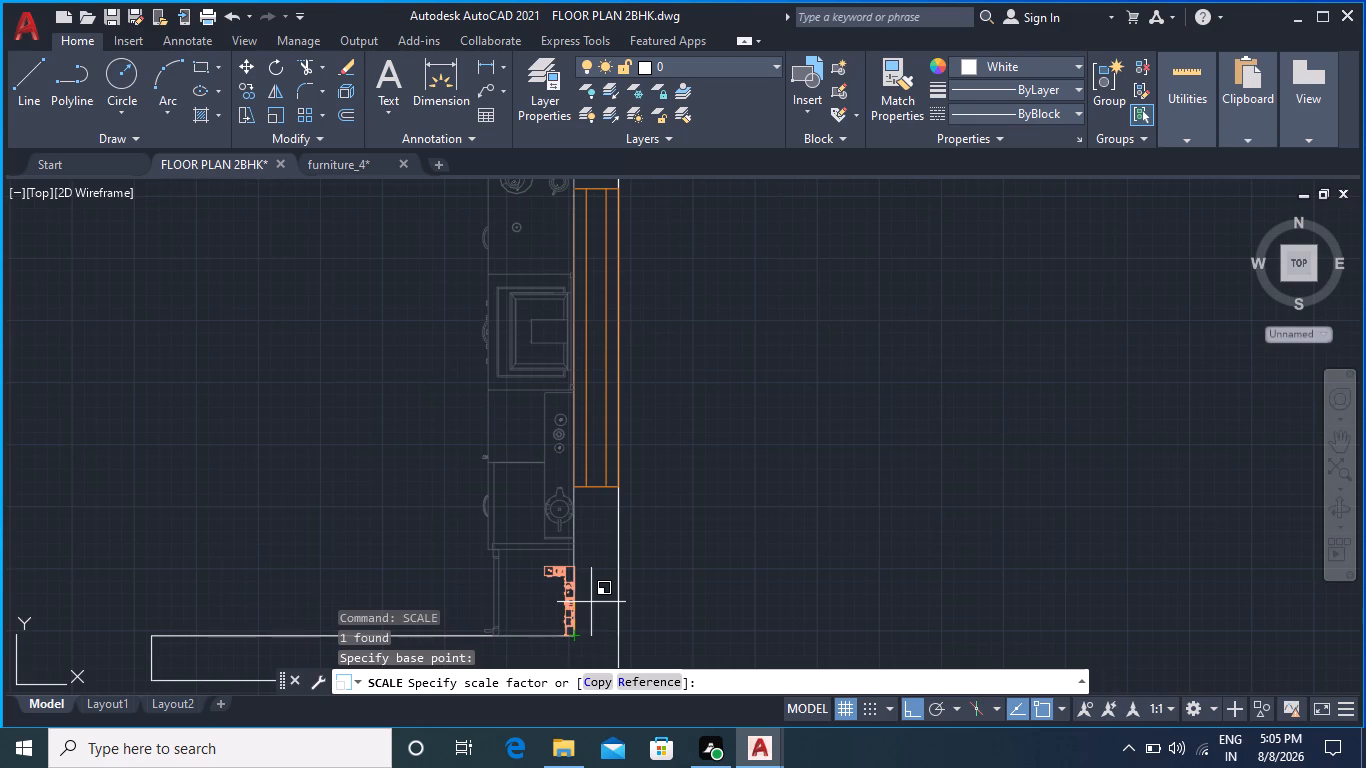
middle_drag(622, 490, 648, 717)
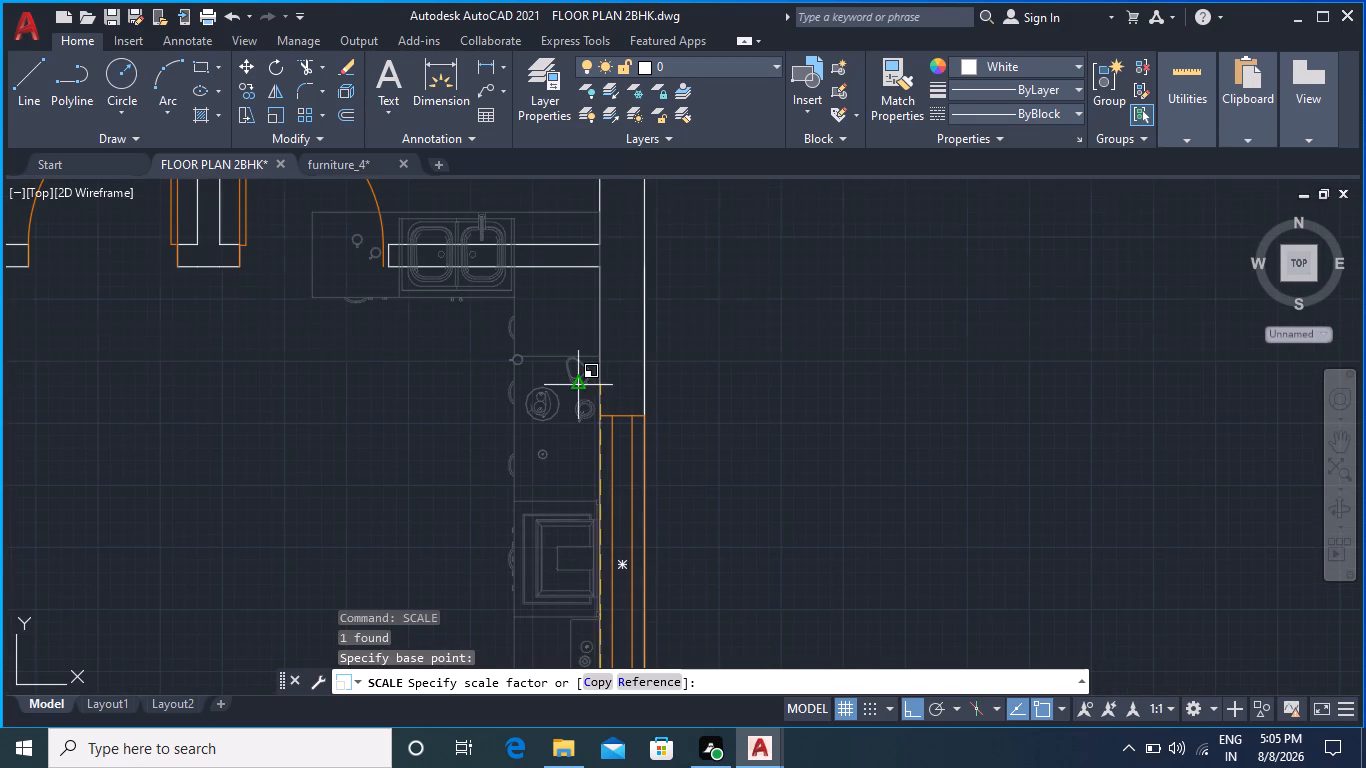
click(609, 567)
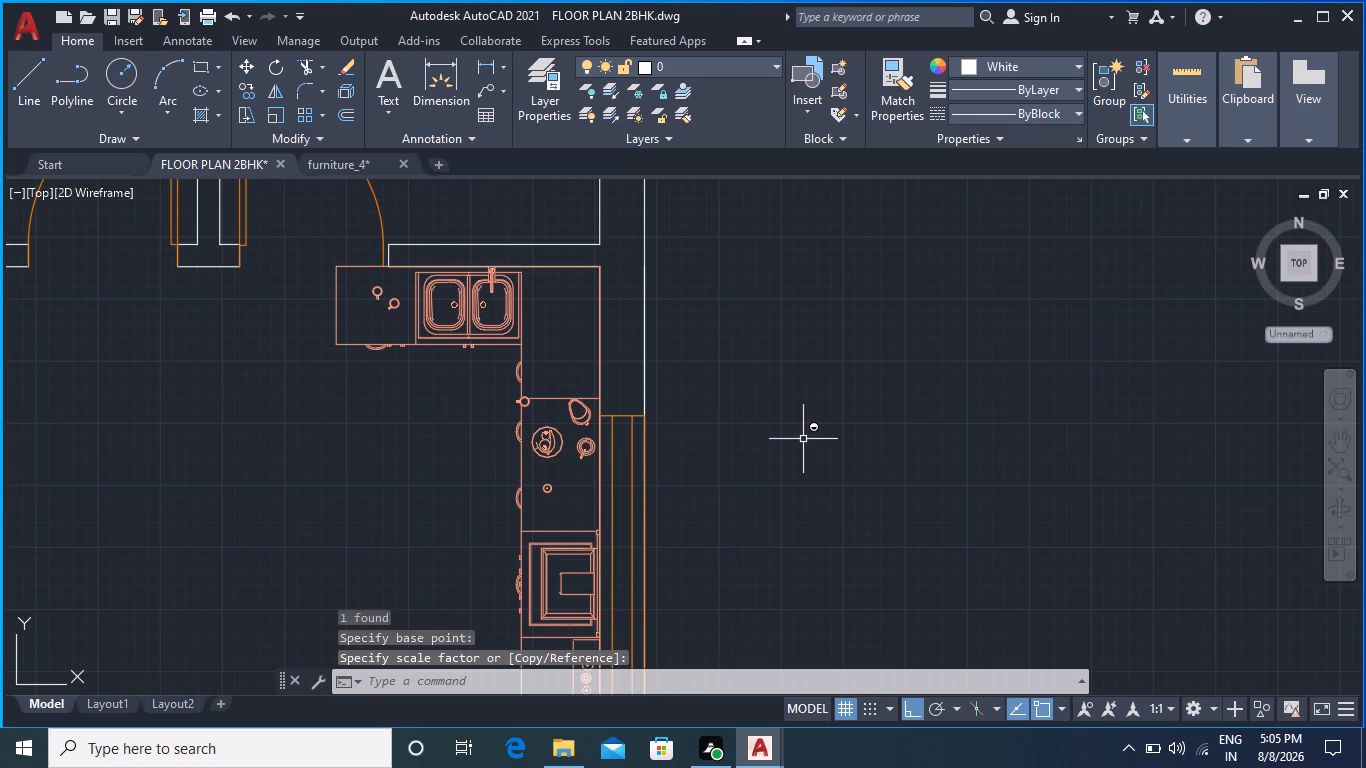
key(Escape)
key(Escape)
key(Escape)
key(Escape)
key(Escape)
key(Escape)
key(Escape)
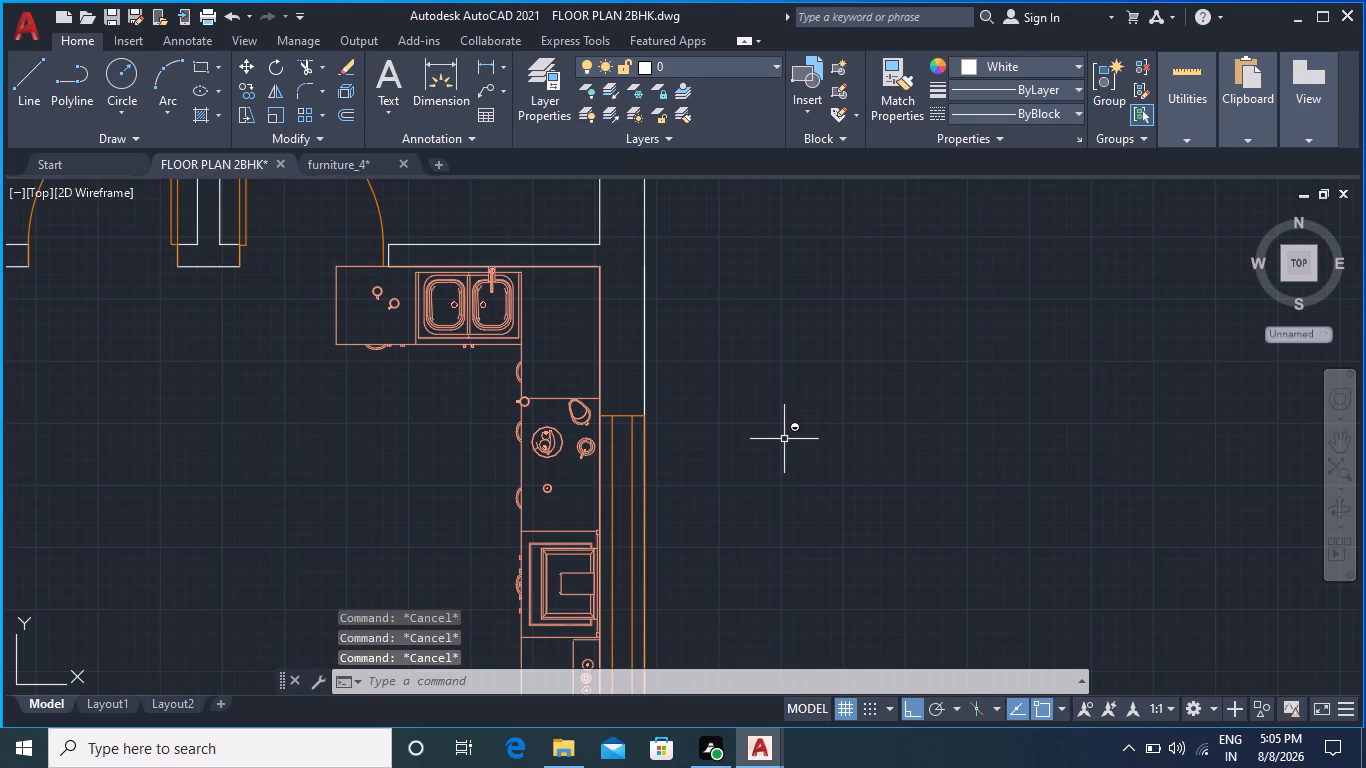
Examine how the scaled counter fits along the exterior wall and window, at the lower wall, and within the overall plan.
scroll(785, 467, down, 2)
middle_drag(786, 490, 798, 351)
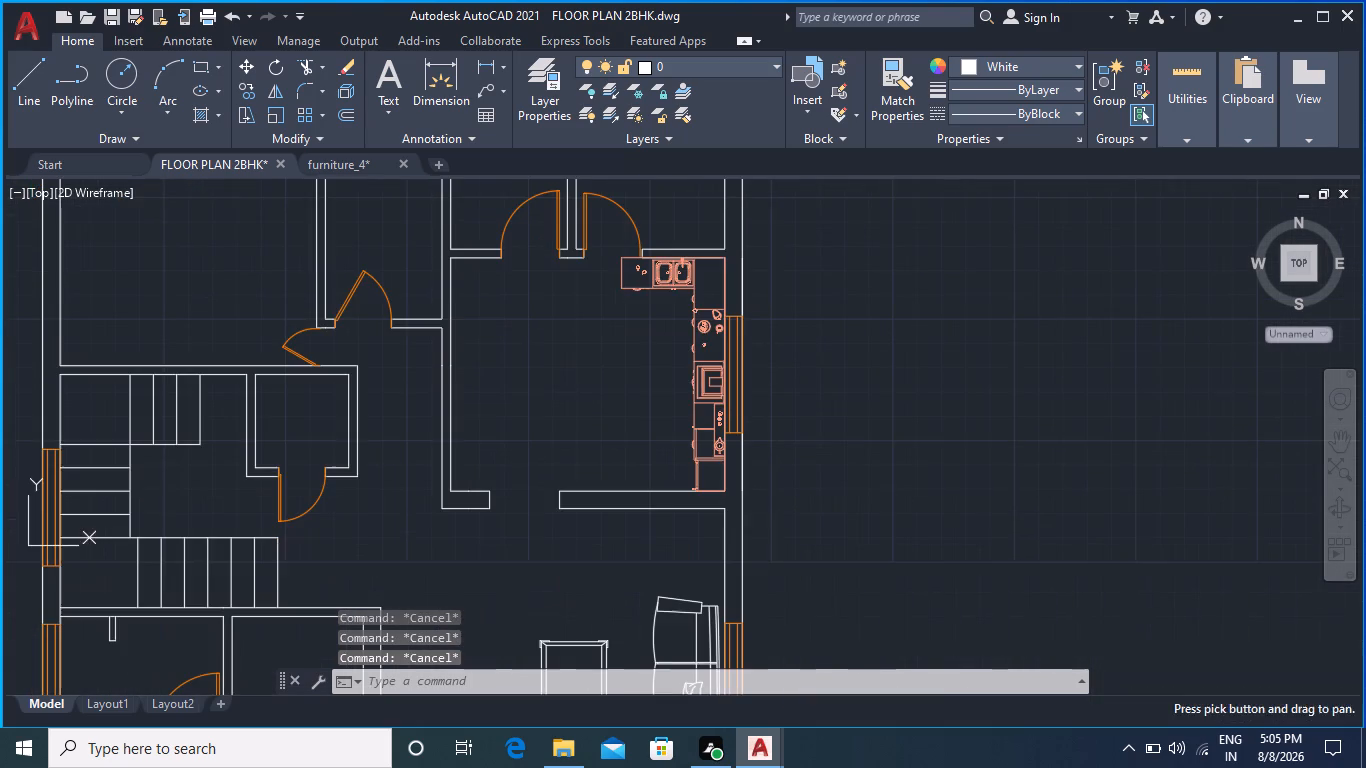
scroll(780, 451, up, 2)
middle_drag(762, 445, 795, 456)
middle_drag(776, 416, 800, 516)
scroll(643, 392, up, 1)
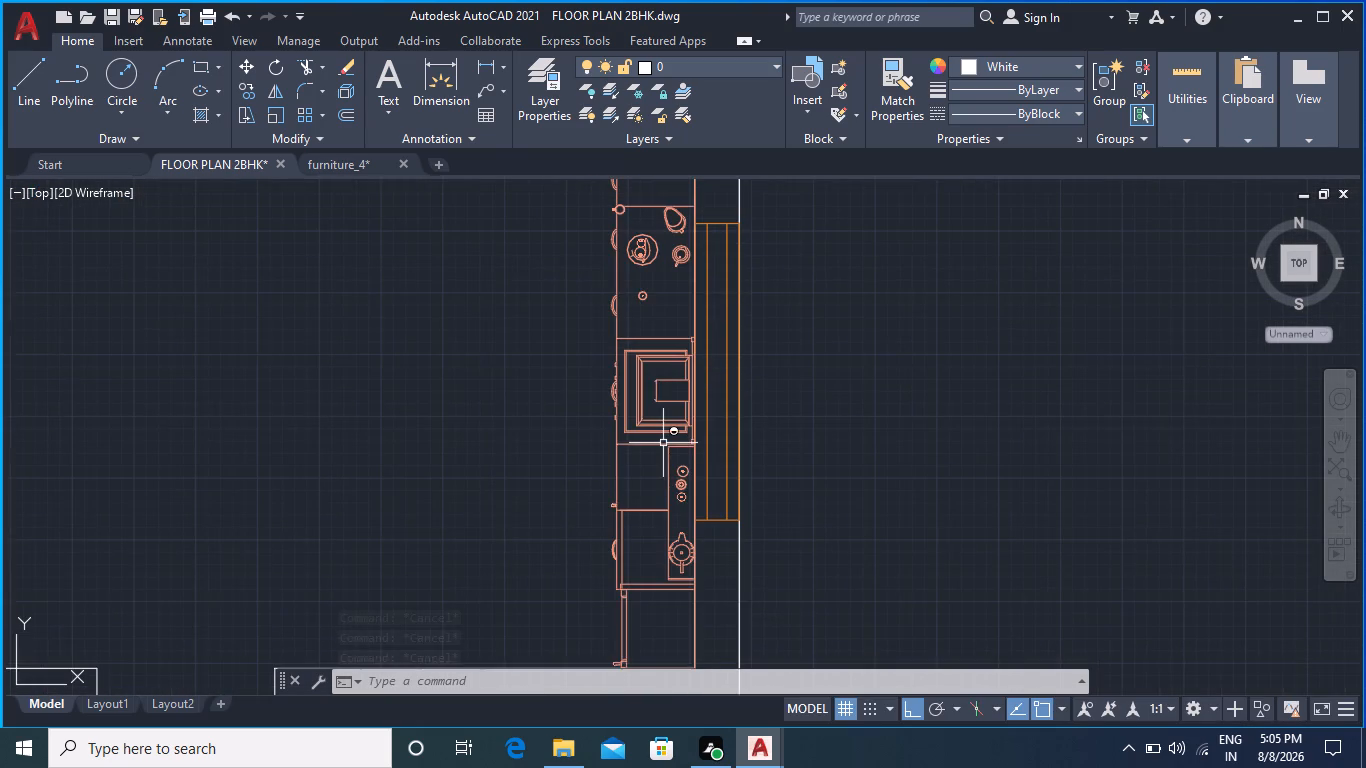
middle_drag(873, 401, 877, 476)
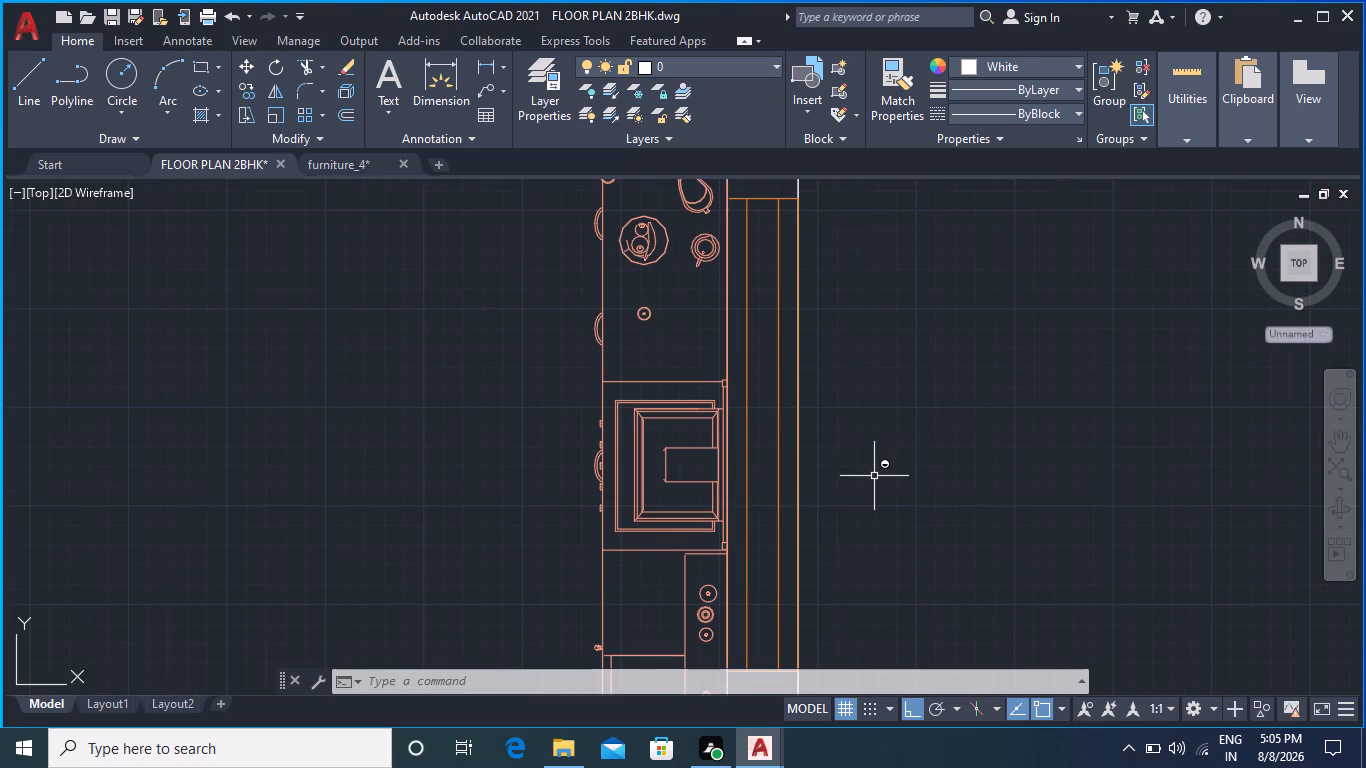
scroll(873, 476, down, 1)
middle_drag(873, 476, 802, 435)
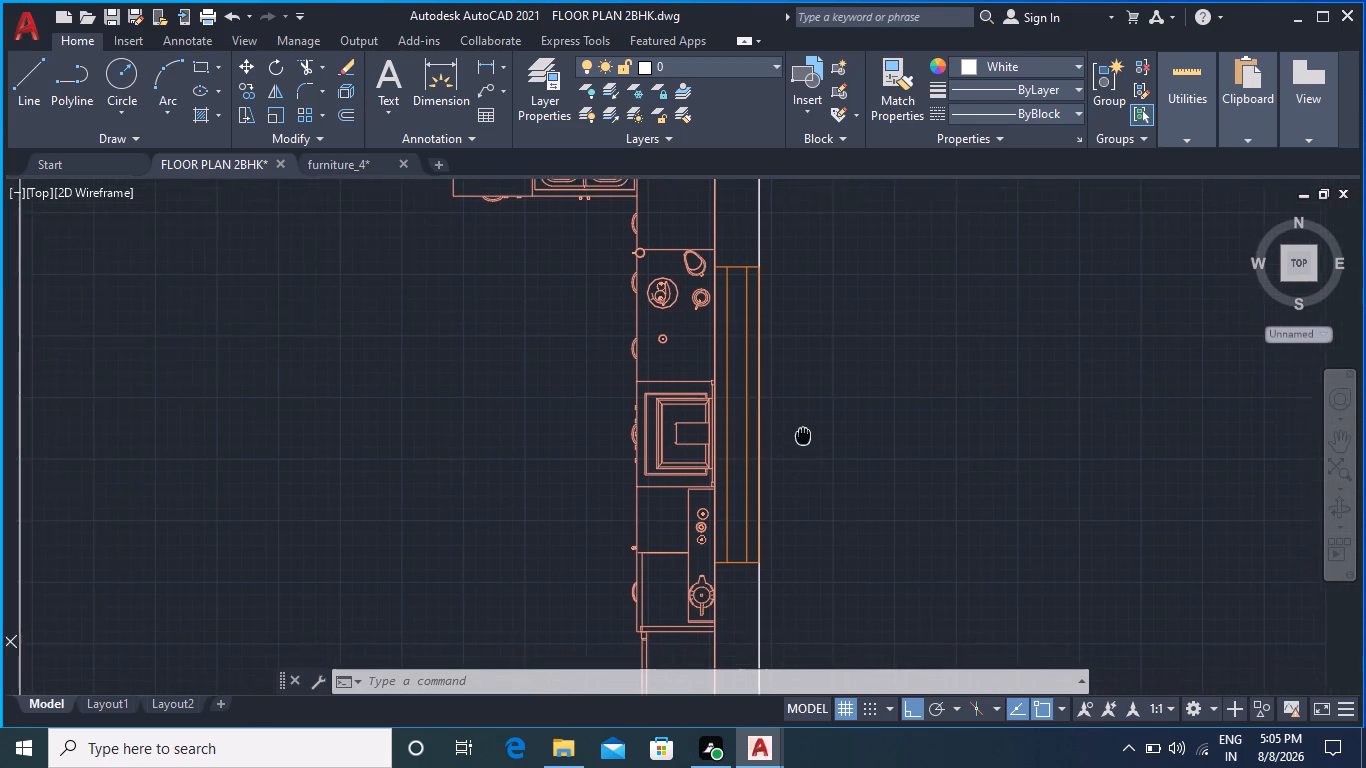
middle_drag(802, 435, 800, 431)
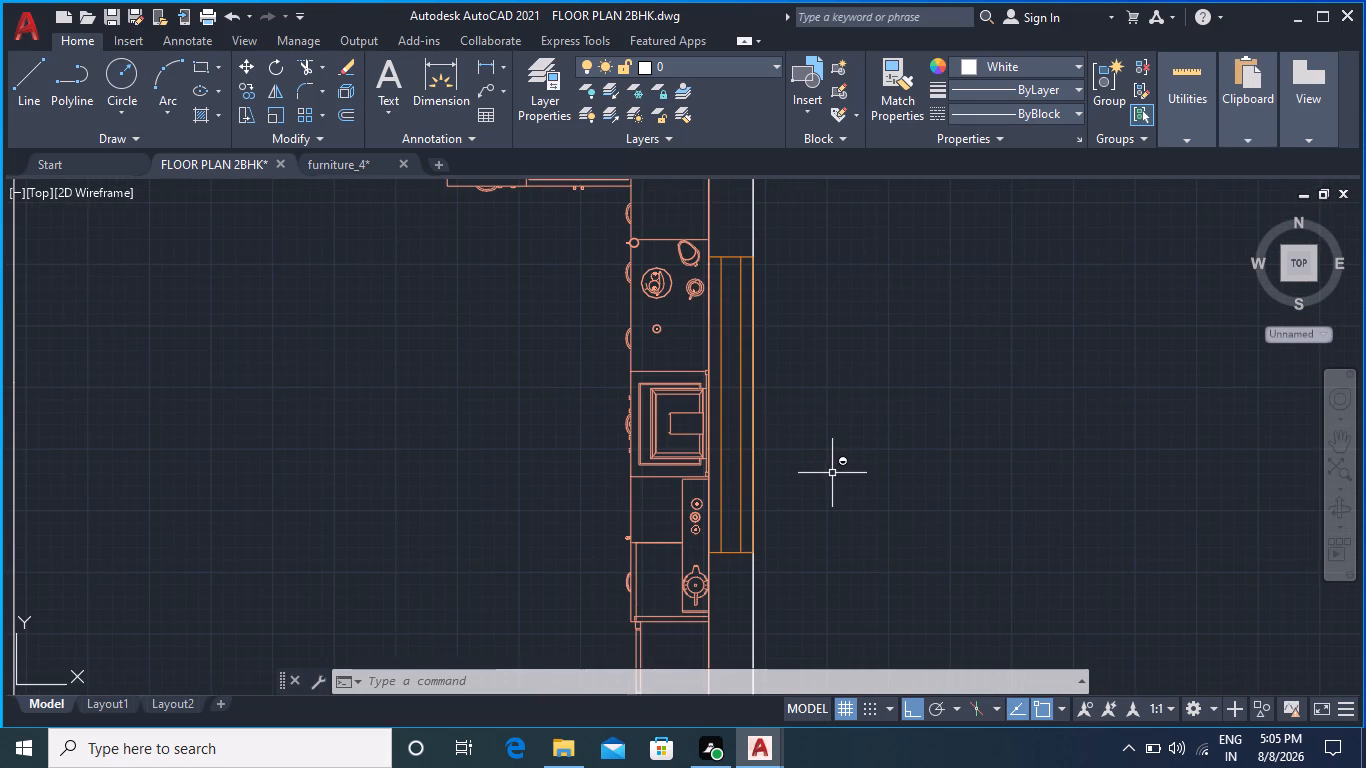
middle_drag(818, 470, 824, 431)
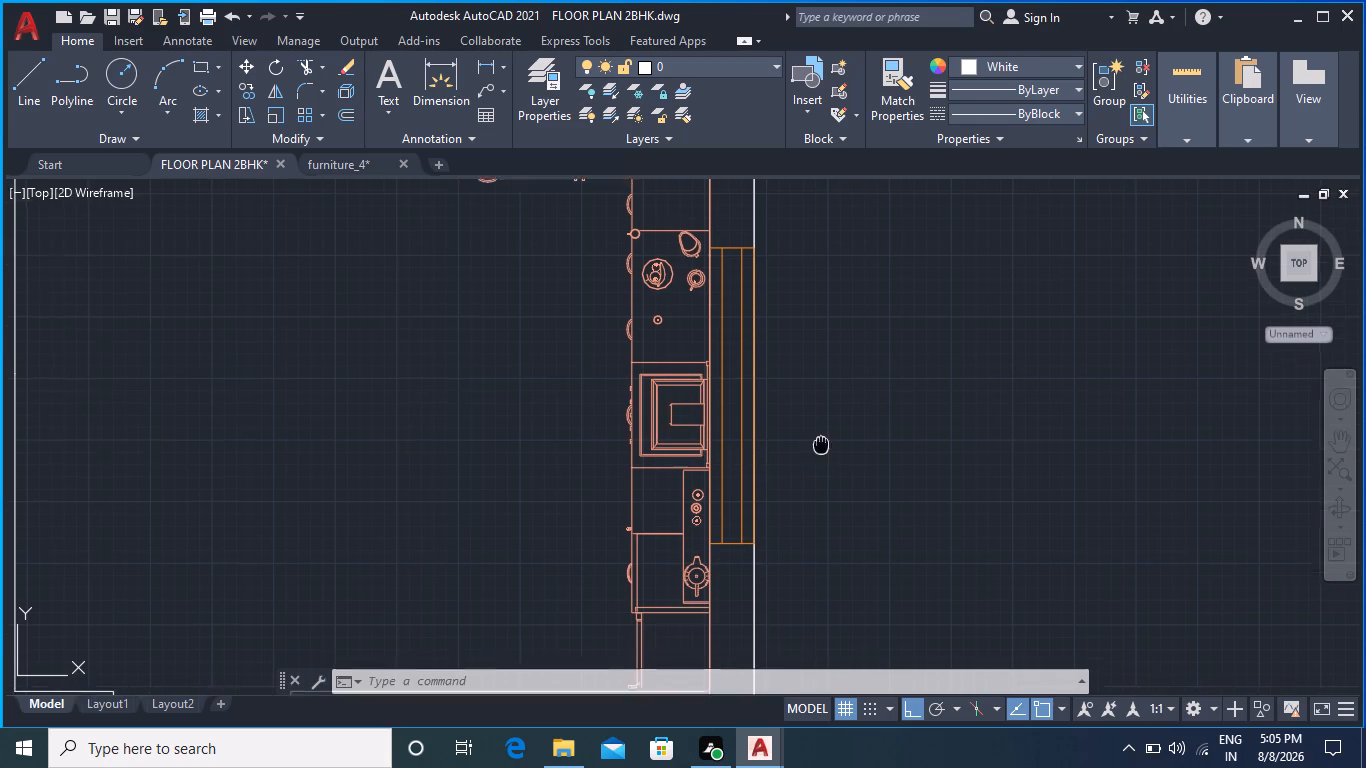
middle_drag(824, 431, 834, 404)
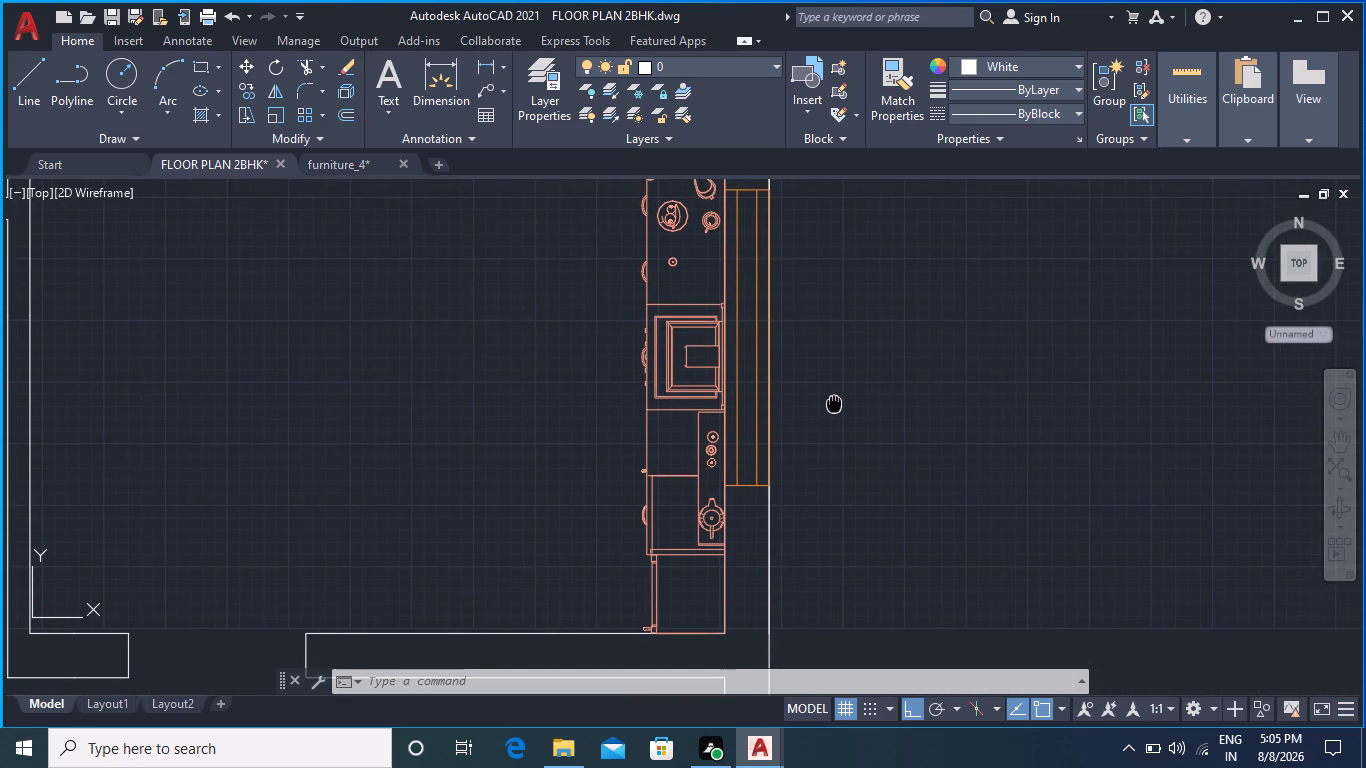
click(698, 409)
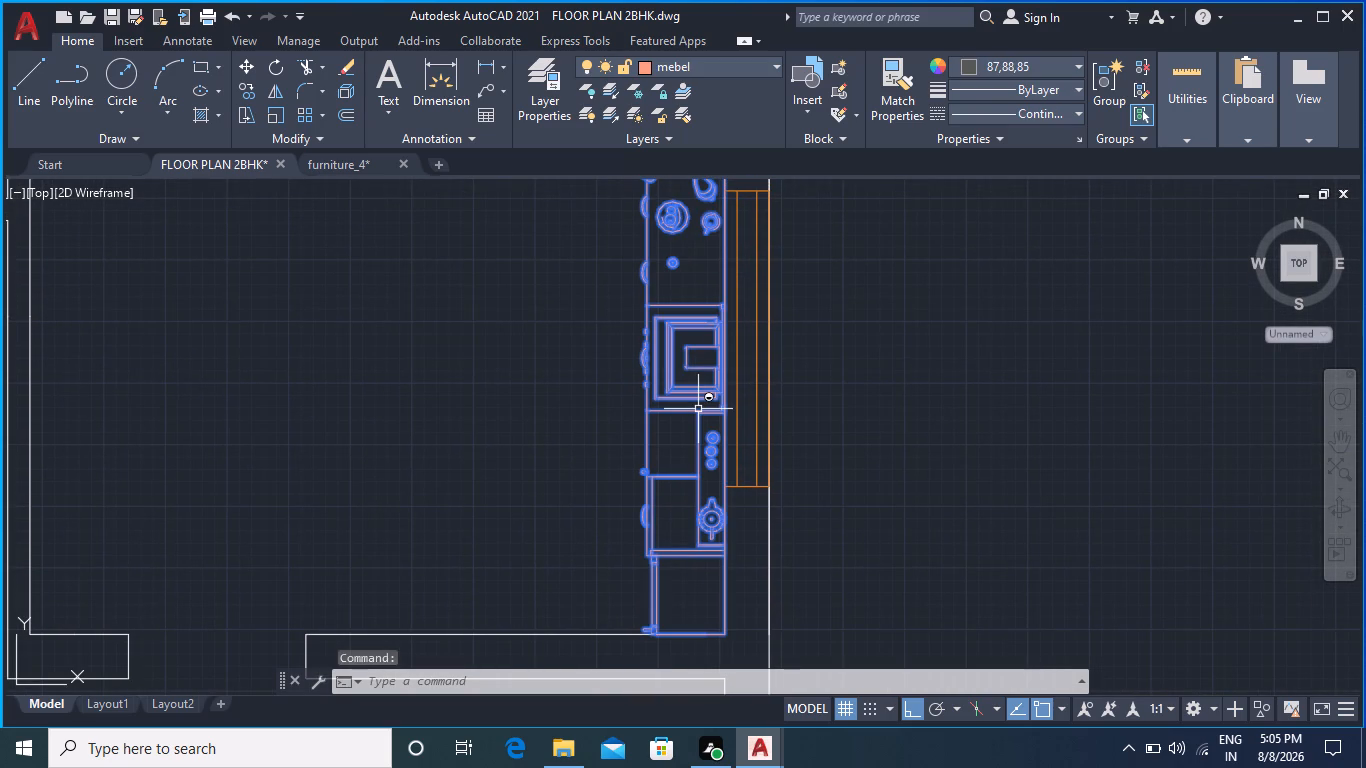
key(Escape)
key(Escape)
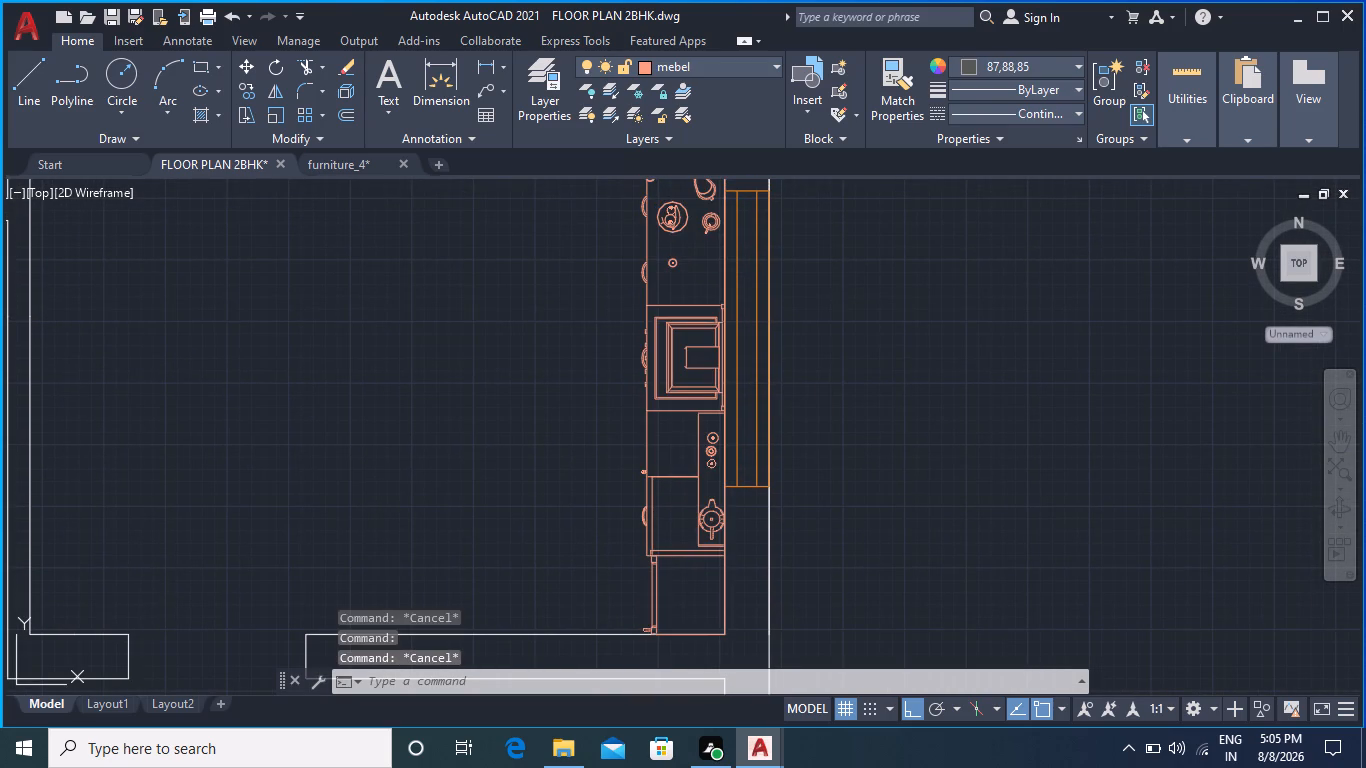
scroll(824, 436, down, 3)
middle_drag(880, 465, 882, 403)
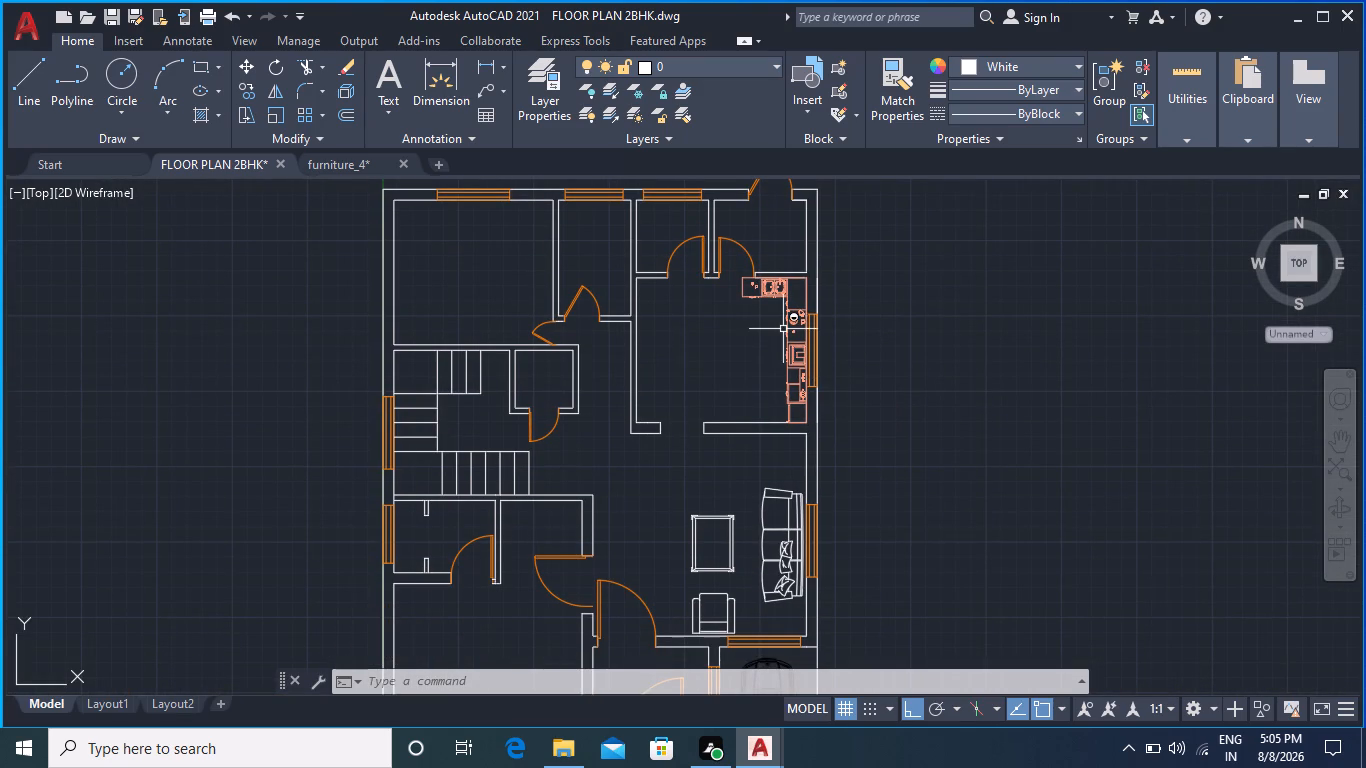
middle_drag(880, 407, 866, 384)
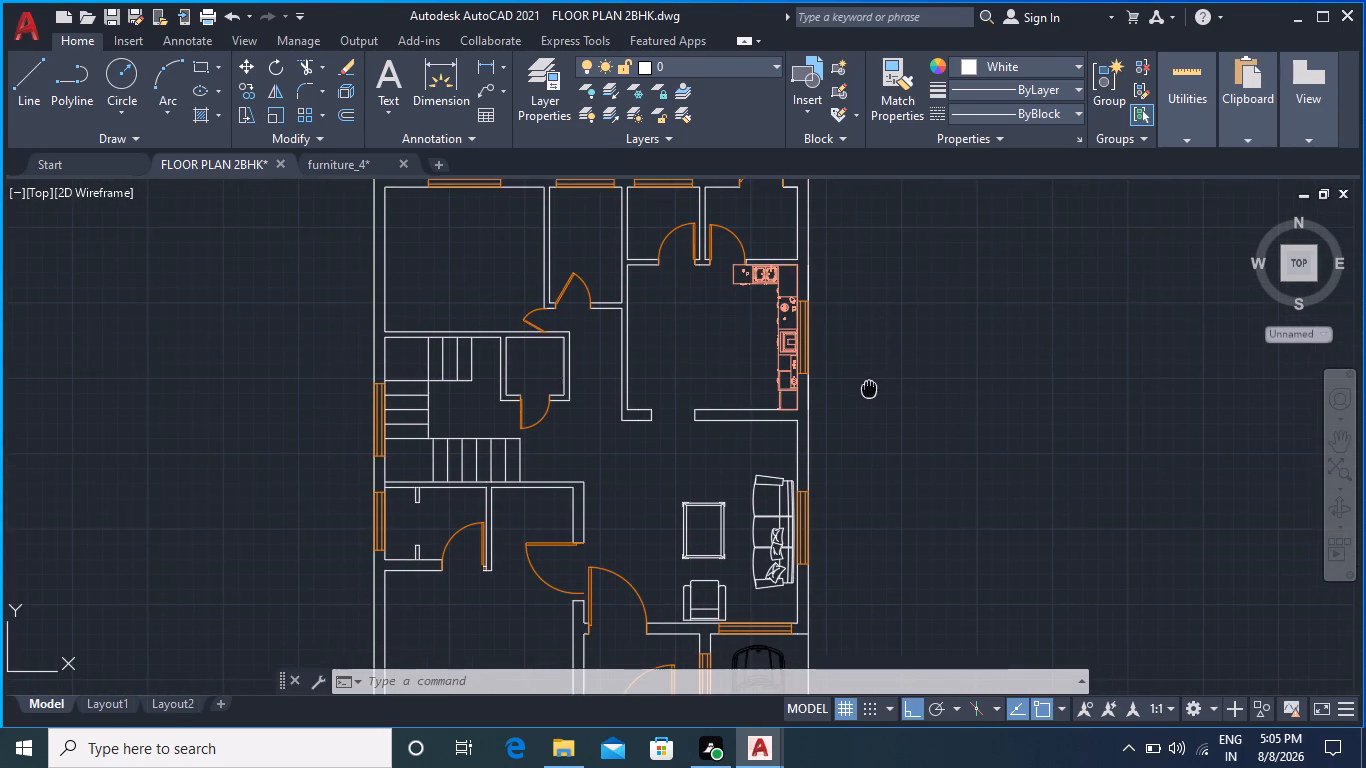
middle_drag(866, 384, 855, 367)
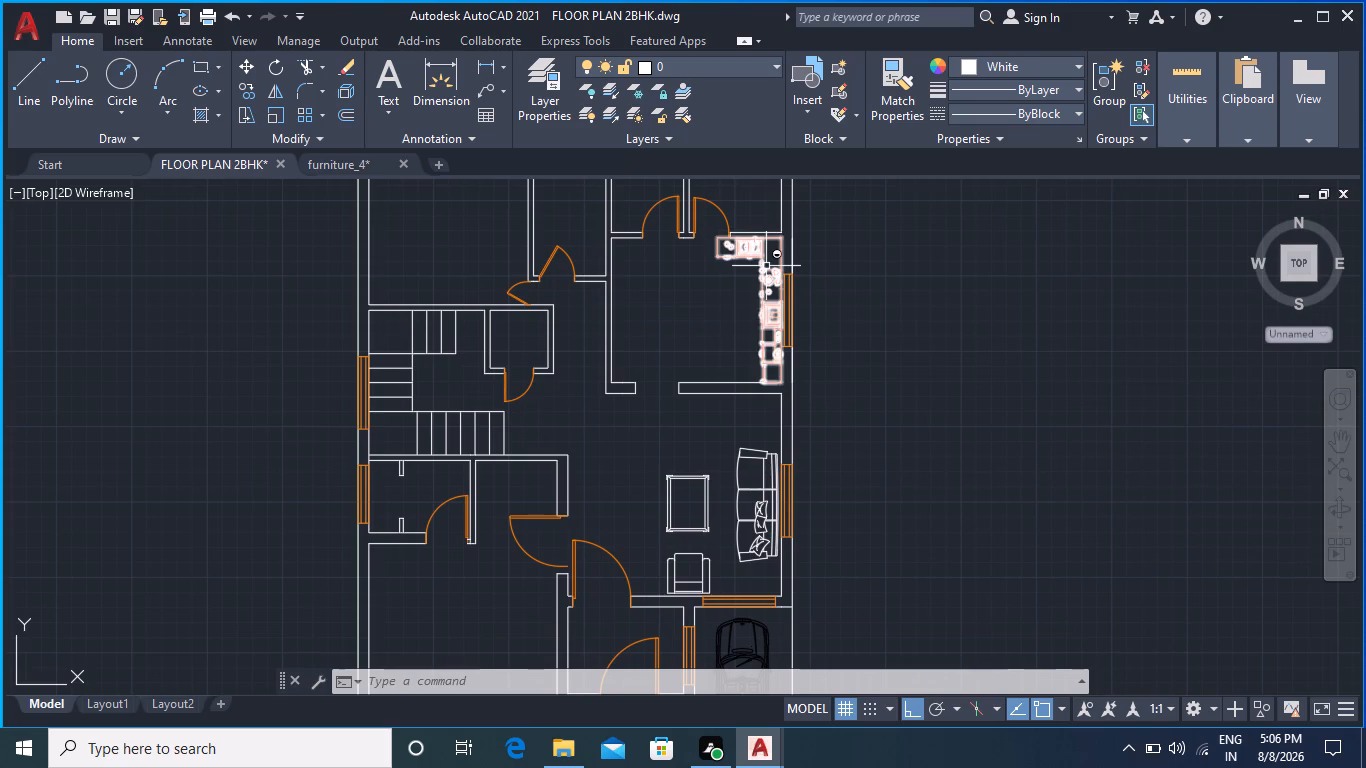
Move the counter straight down so its top edge aligns with the upper wall's lower corner beside the door.
scroll(766, 266, up, 1)
scroll(844, 298, up, 1)
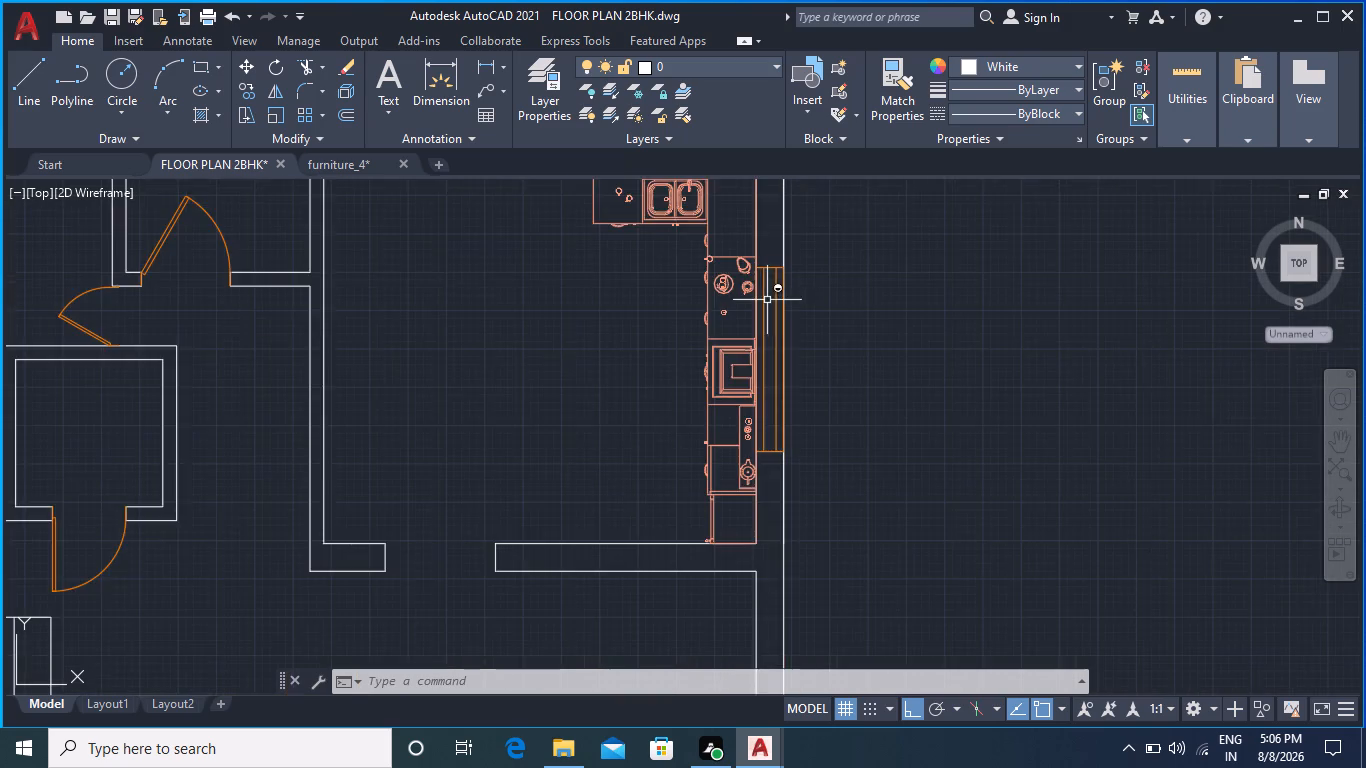
scroll(734, 290, up, 1)
middle_drag(866, 301, 880, 447)
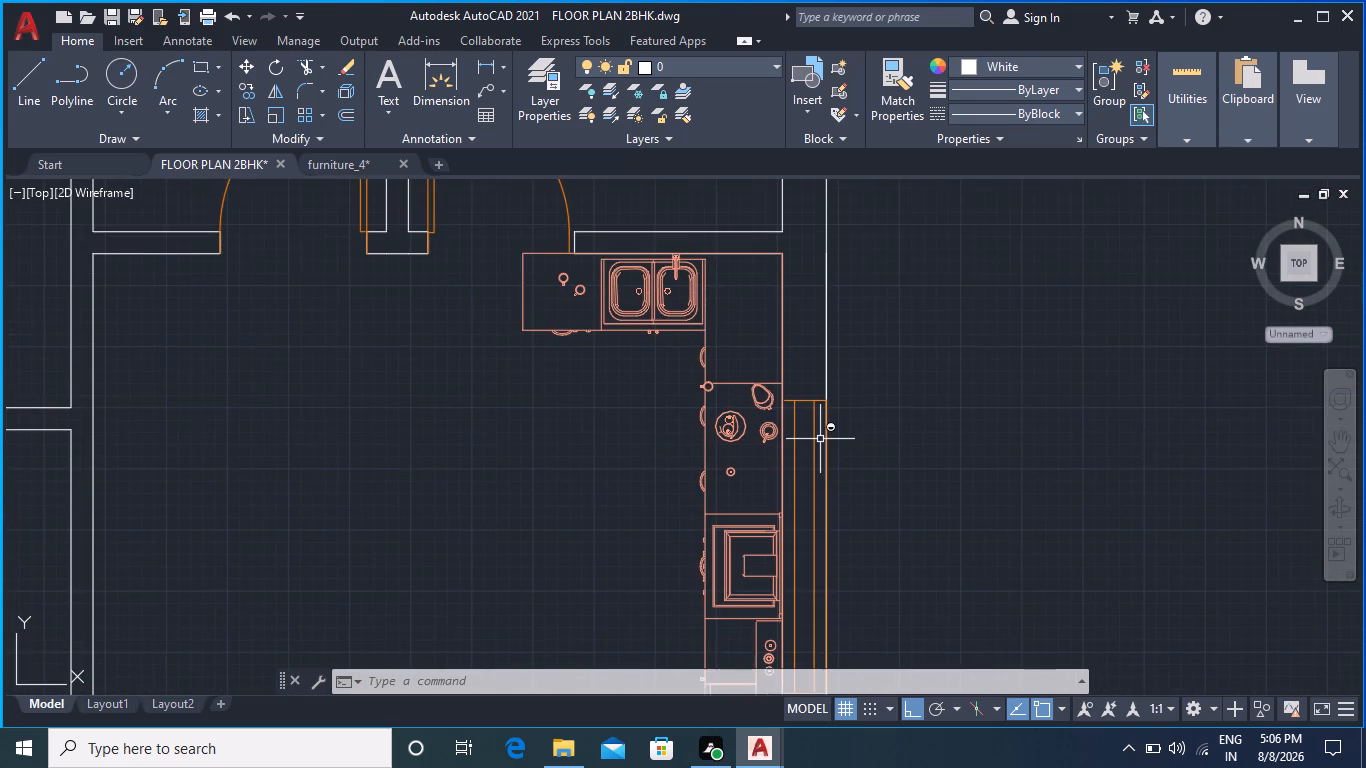
scroll(656, 288, up, 2)
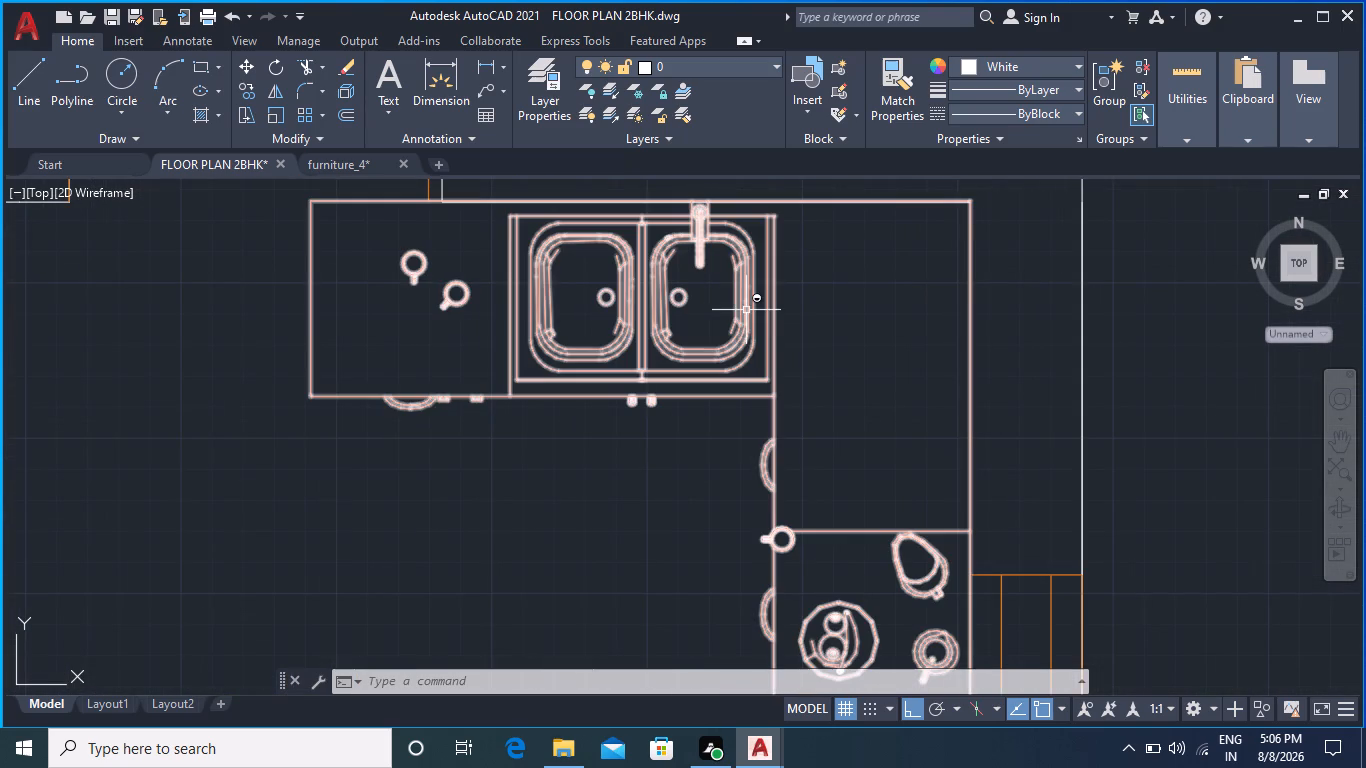
scroll(728, 251, up, 1)
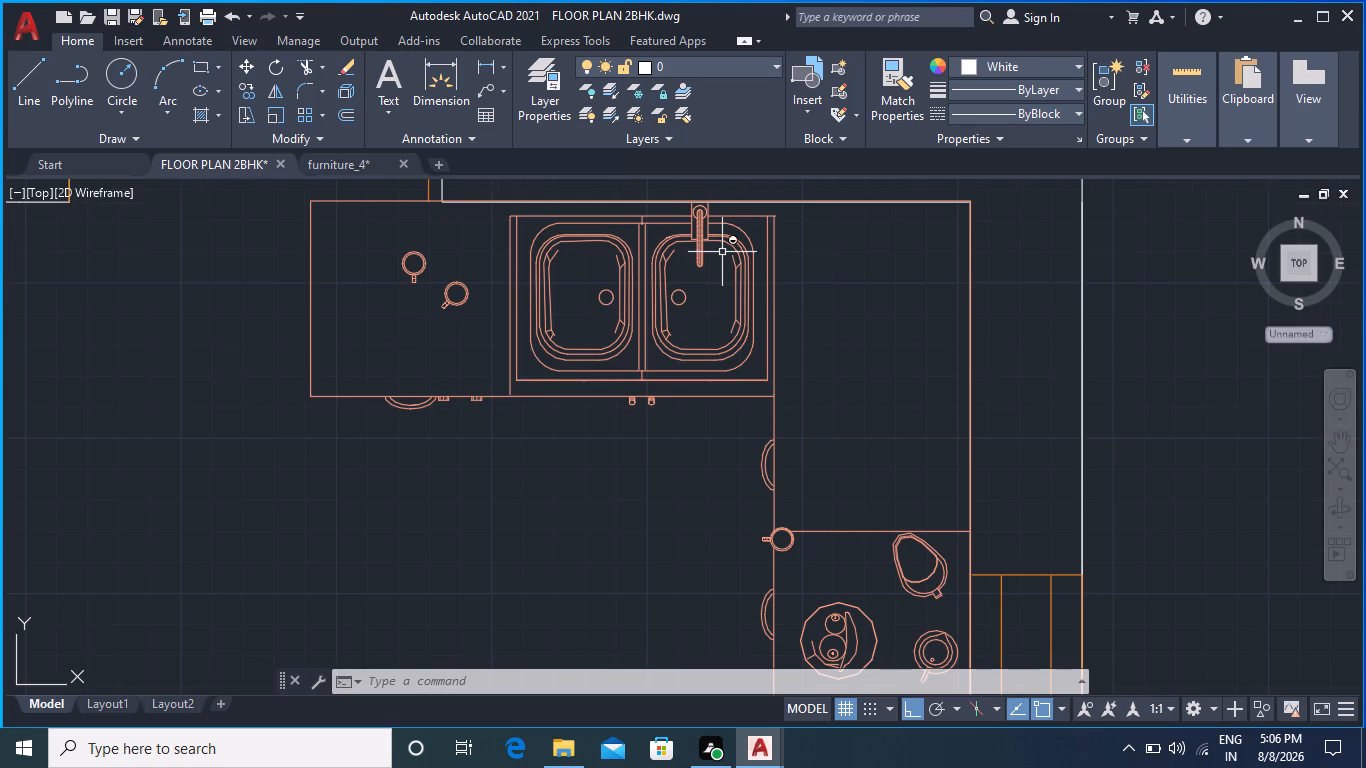
middle_drag(716, 256, 762, 446)
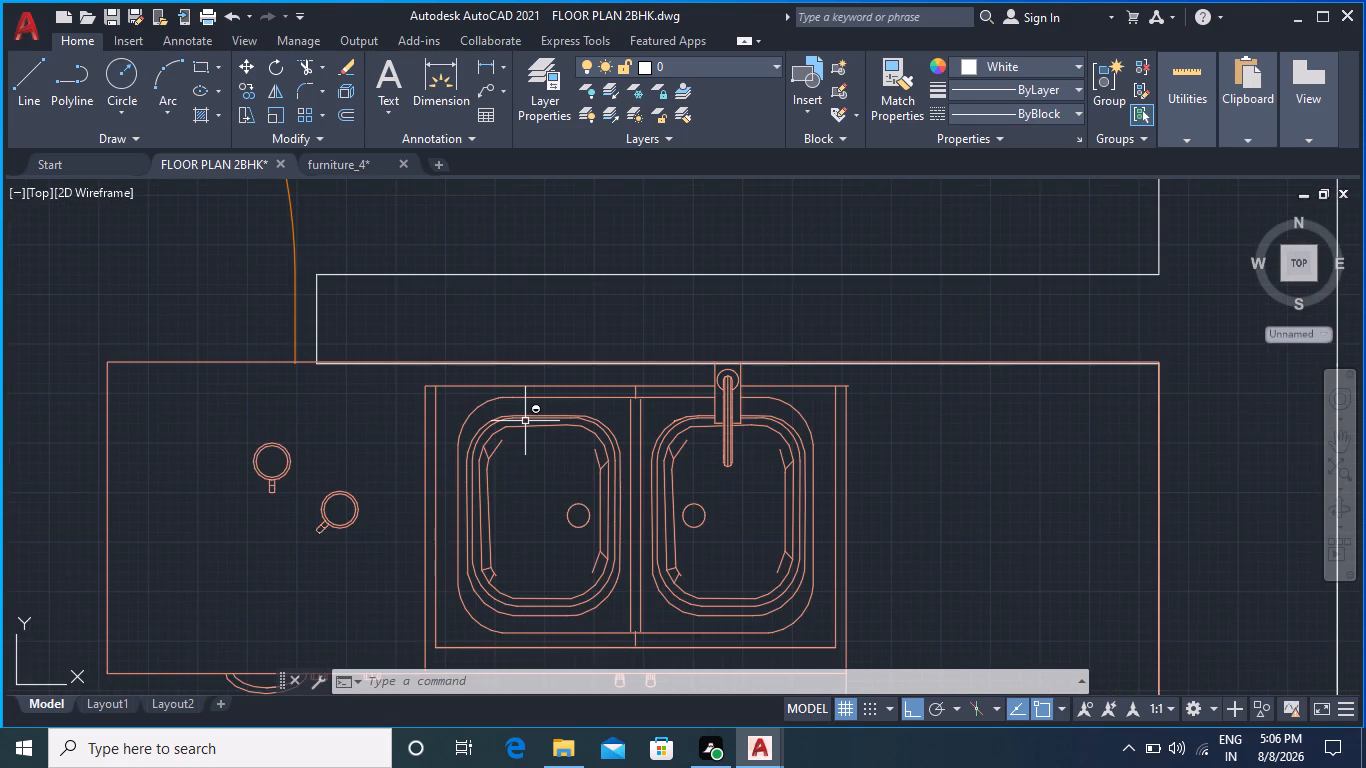
middle_drag(530, 425, 634, 389)
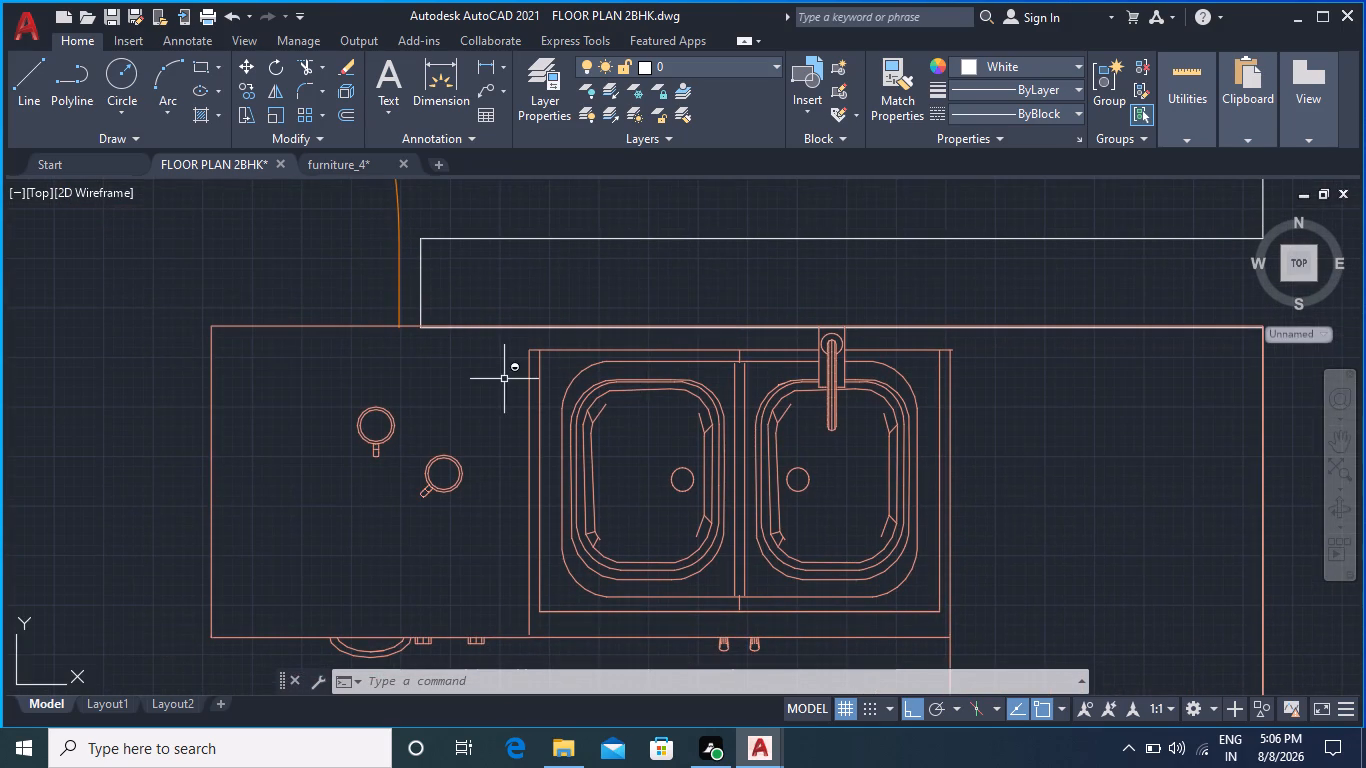
click(236, 327)
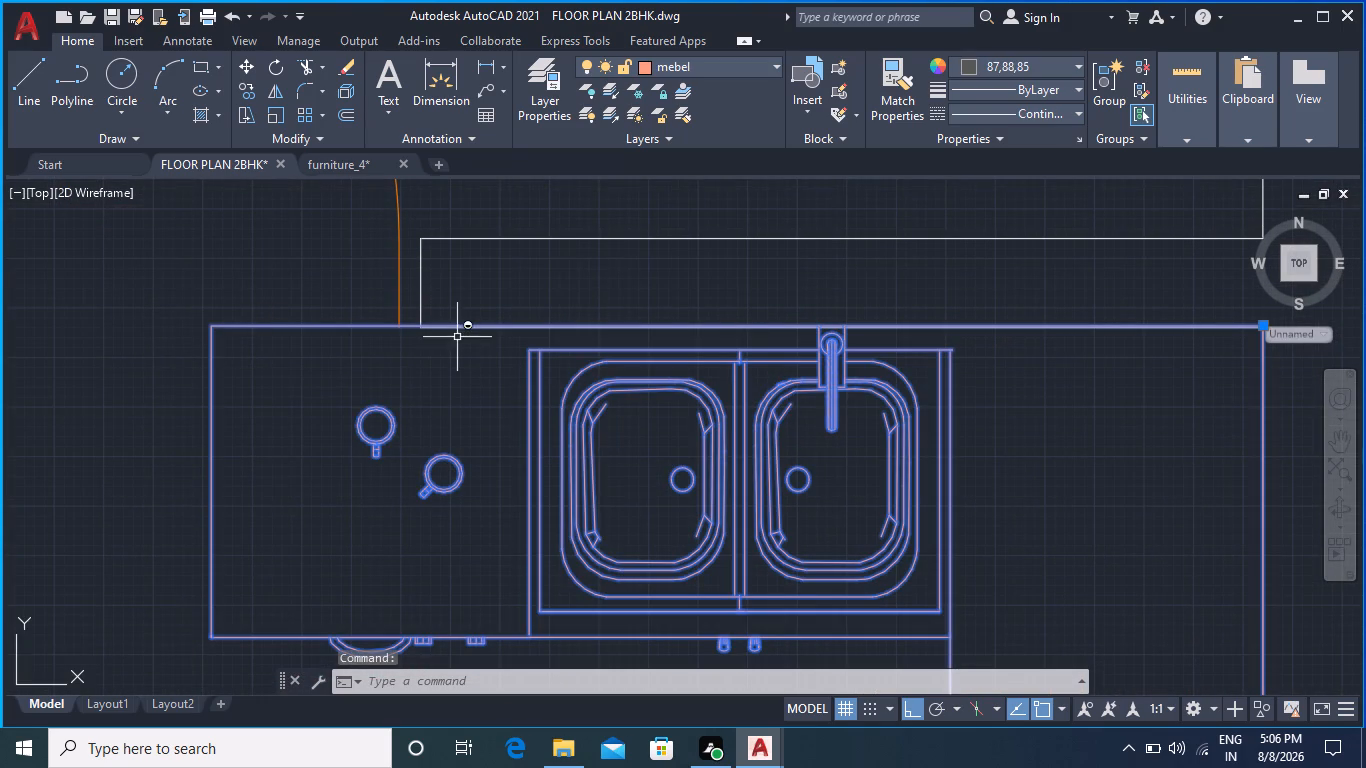
click(248, 67)
scroll(391, 301, up, 5)
middle_drag(497, 416, 380, 278)
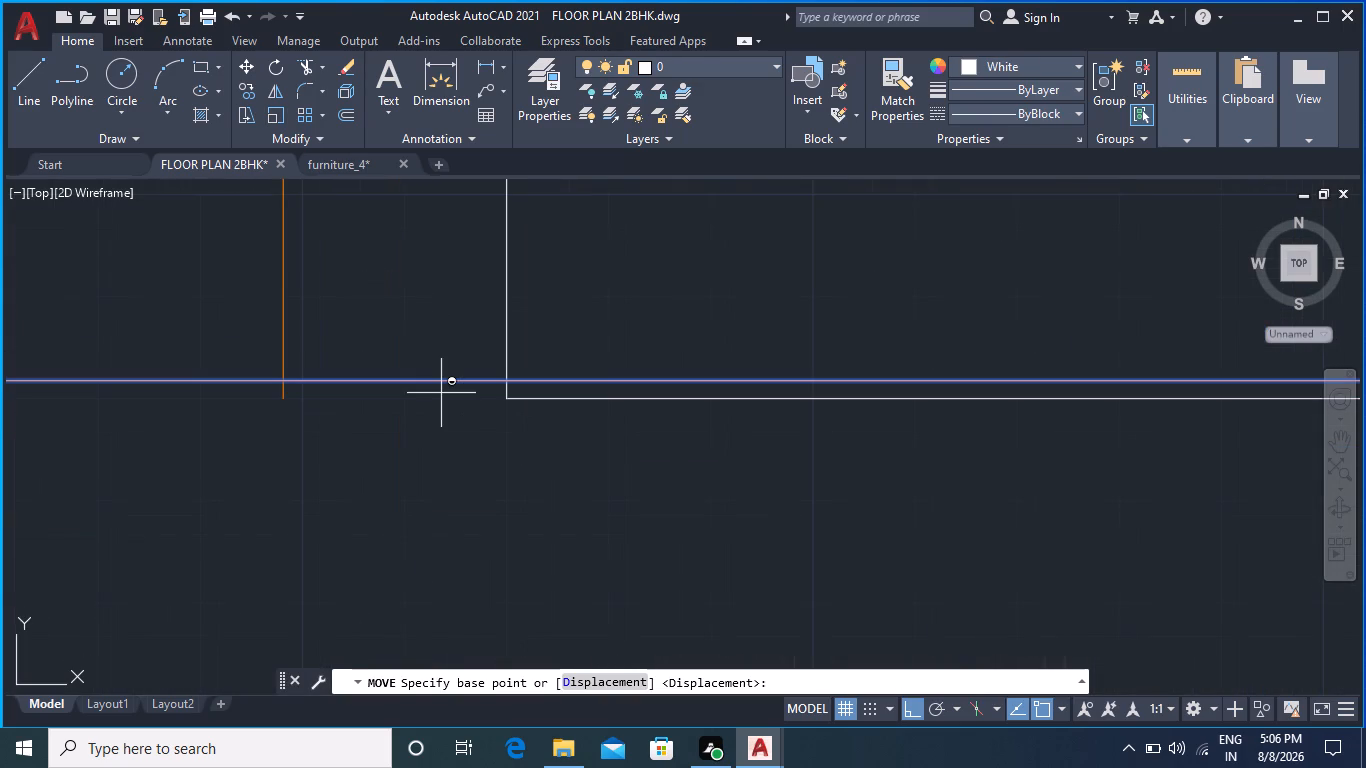
click(501, 383)
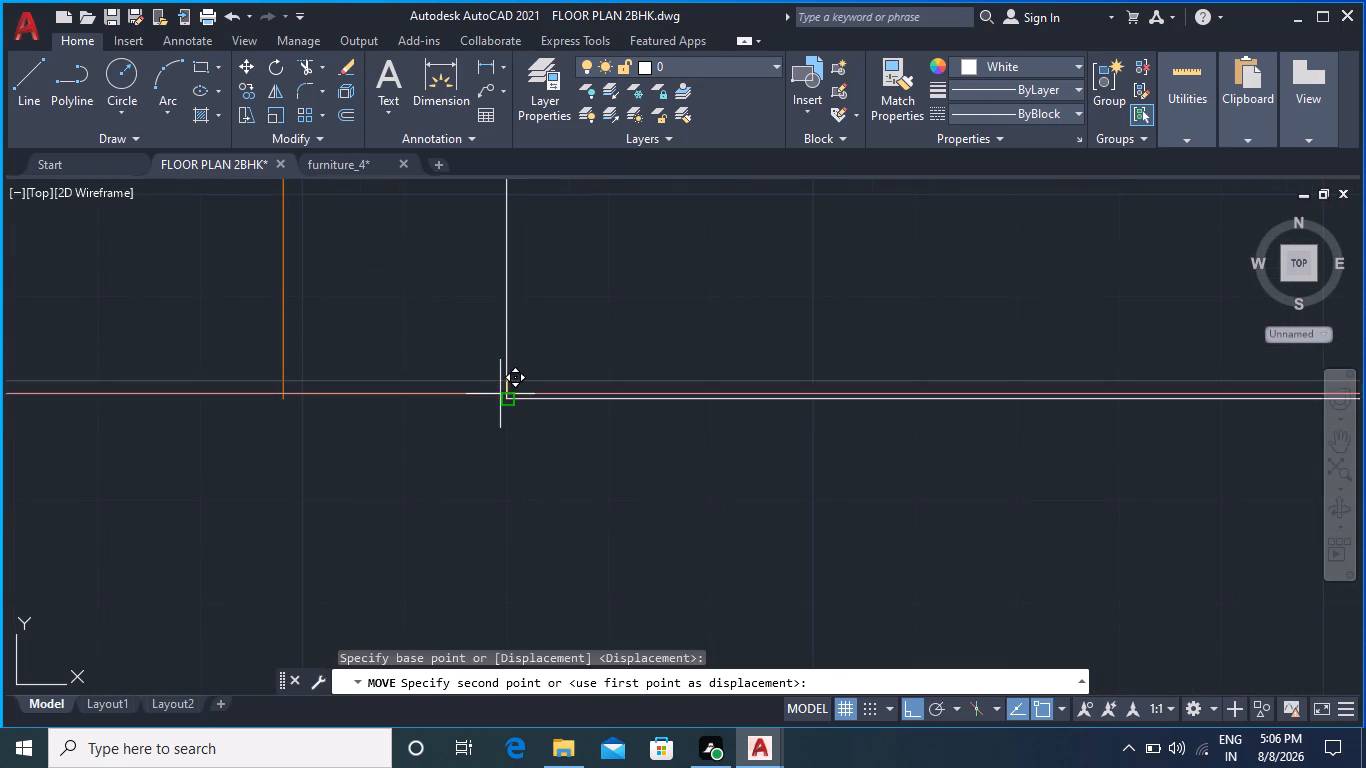
click(504, 397)
scroll(632, 448, down, 2)
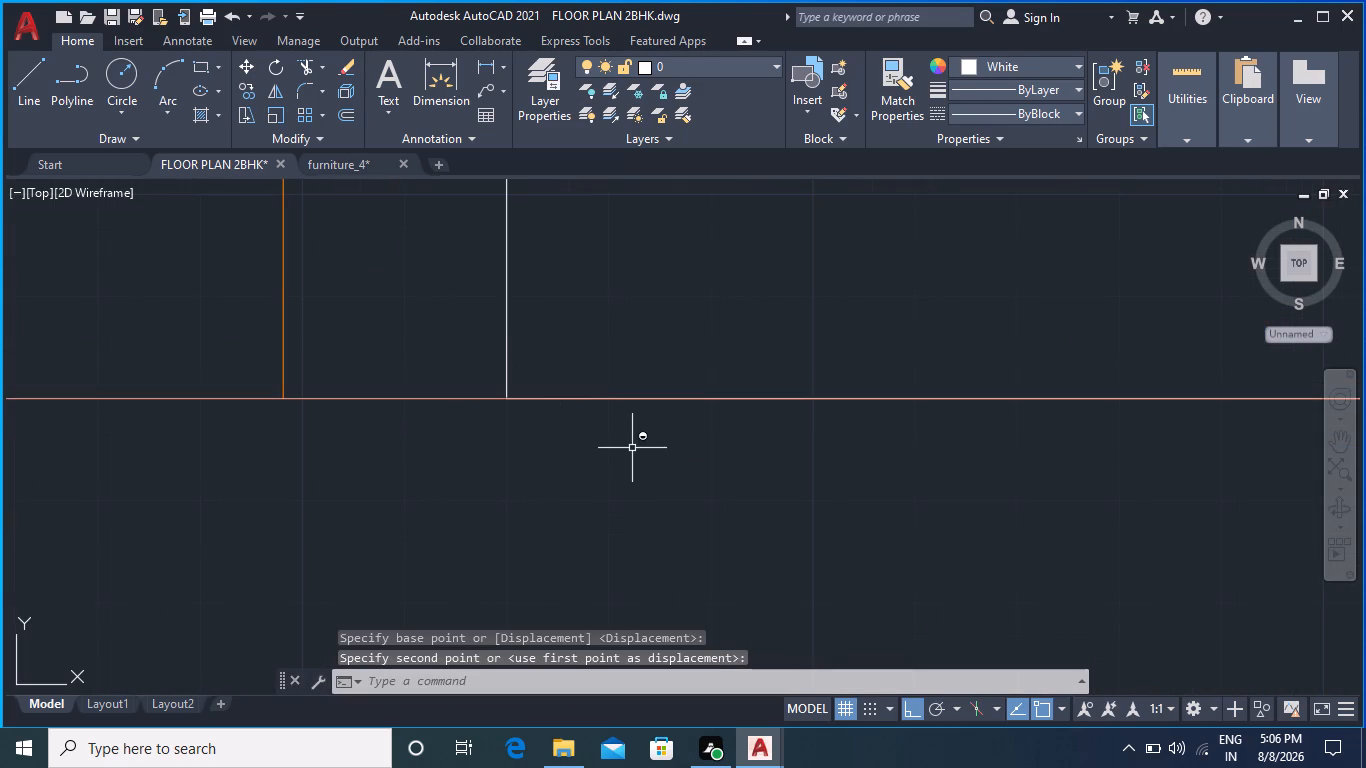
scroll(666, 481, down, 3)
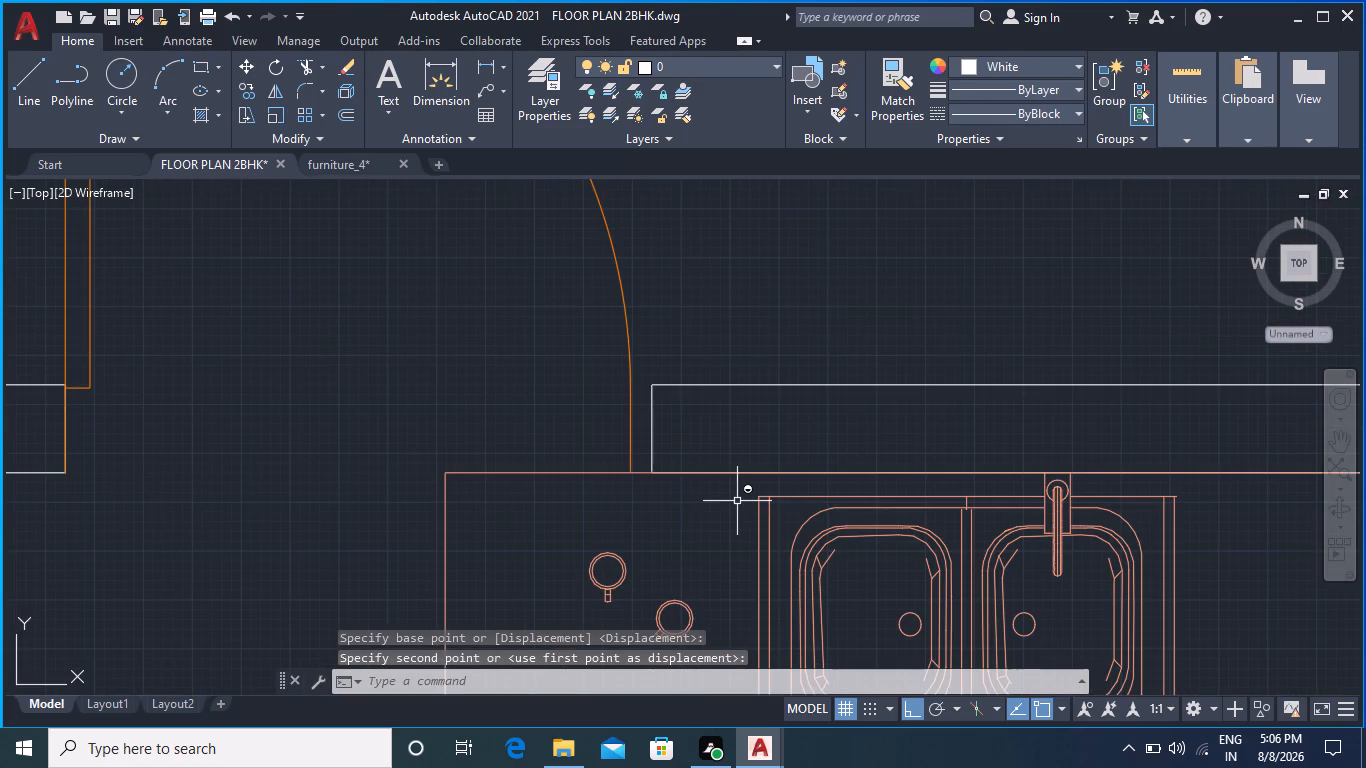
key(Escape)
Explode the L-shaped kitchen counter block into separate editable objects.
scroll(744, 500, down, 2)
middle_drag(973, 557, 802, 292)
scroll(827, 315, down, 1)
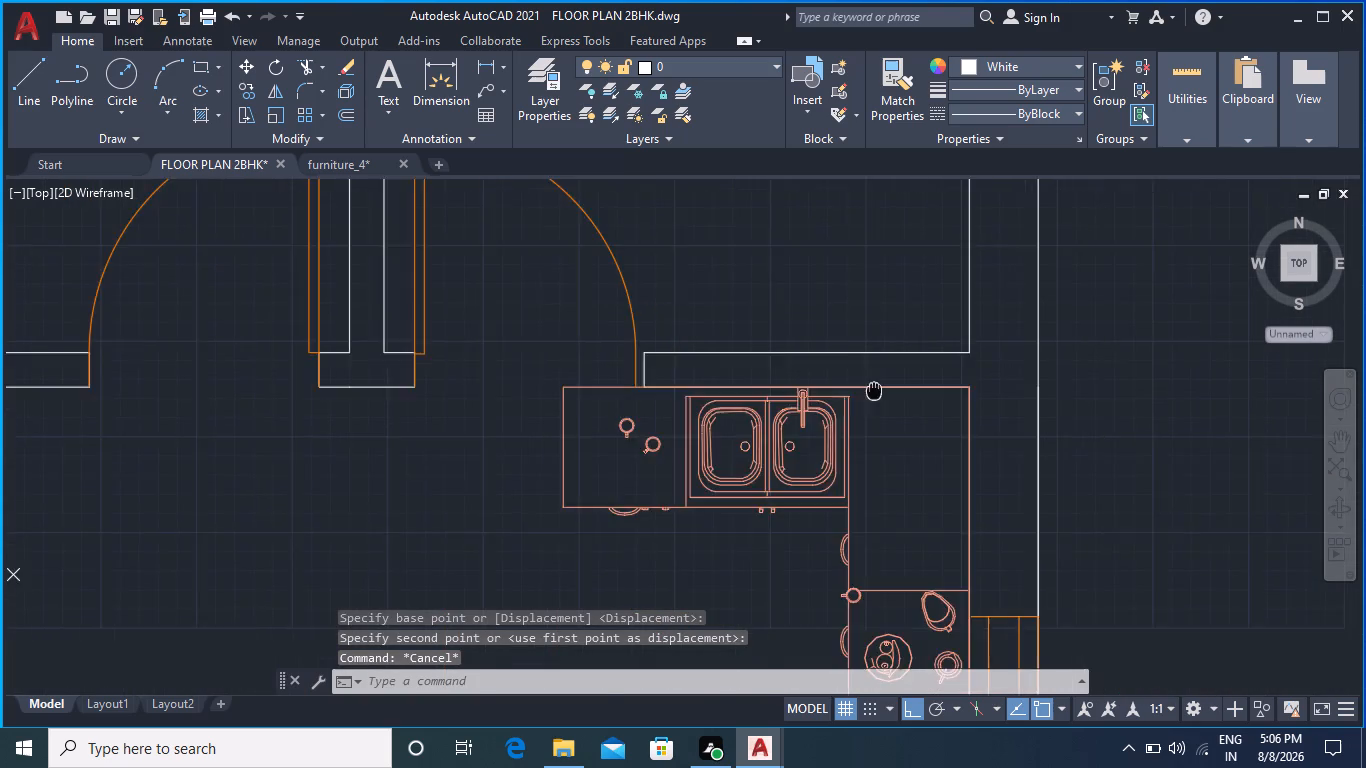
middle_drag(775, 458, 648, 214)
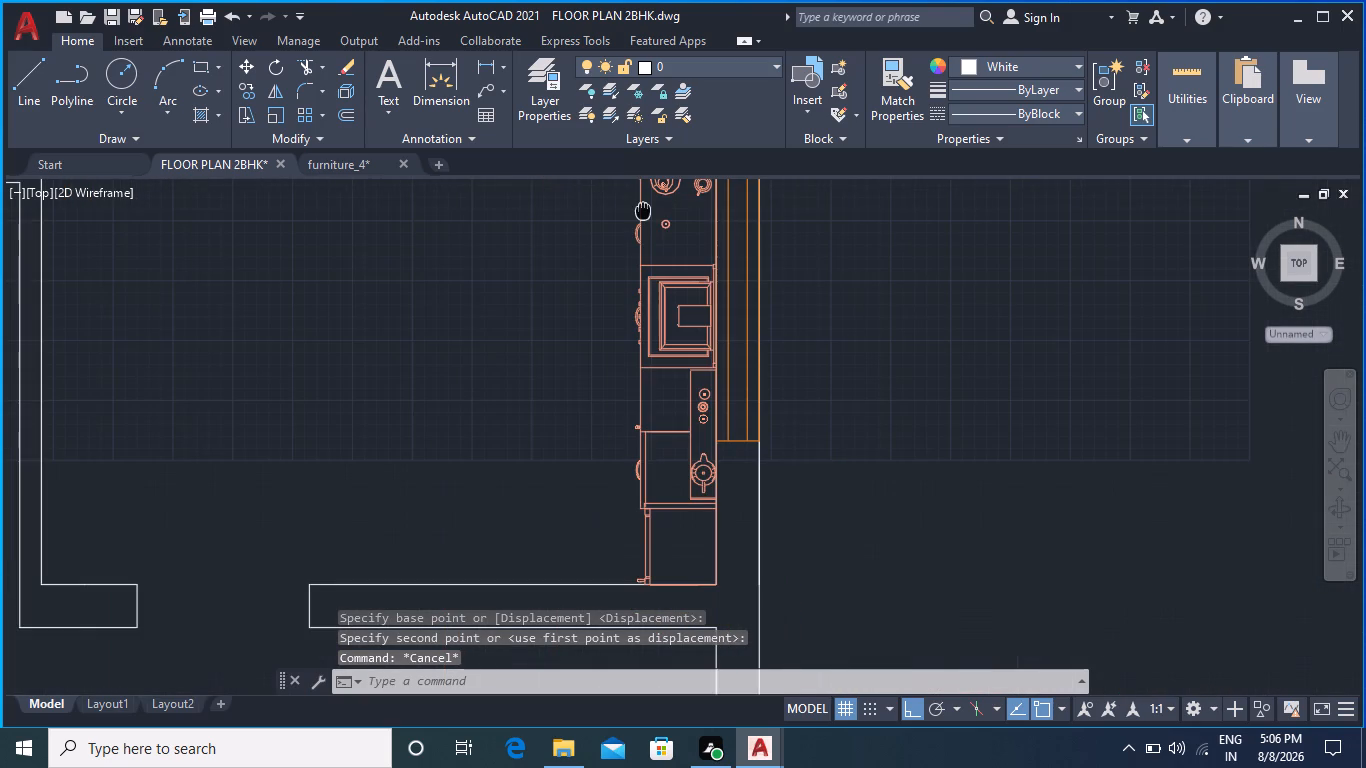
click(685, 351)
right_click(695, 349)
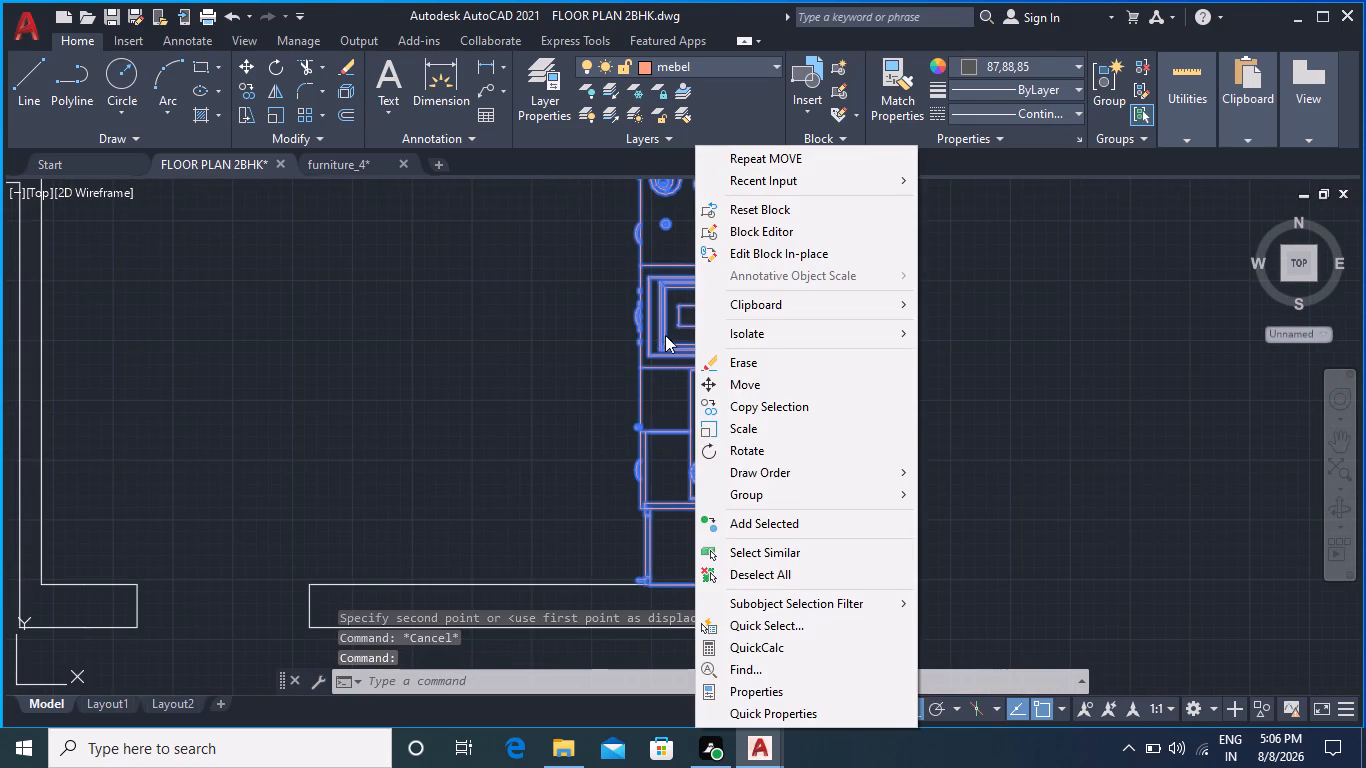
key(Escape)
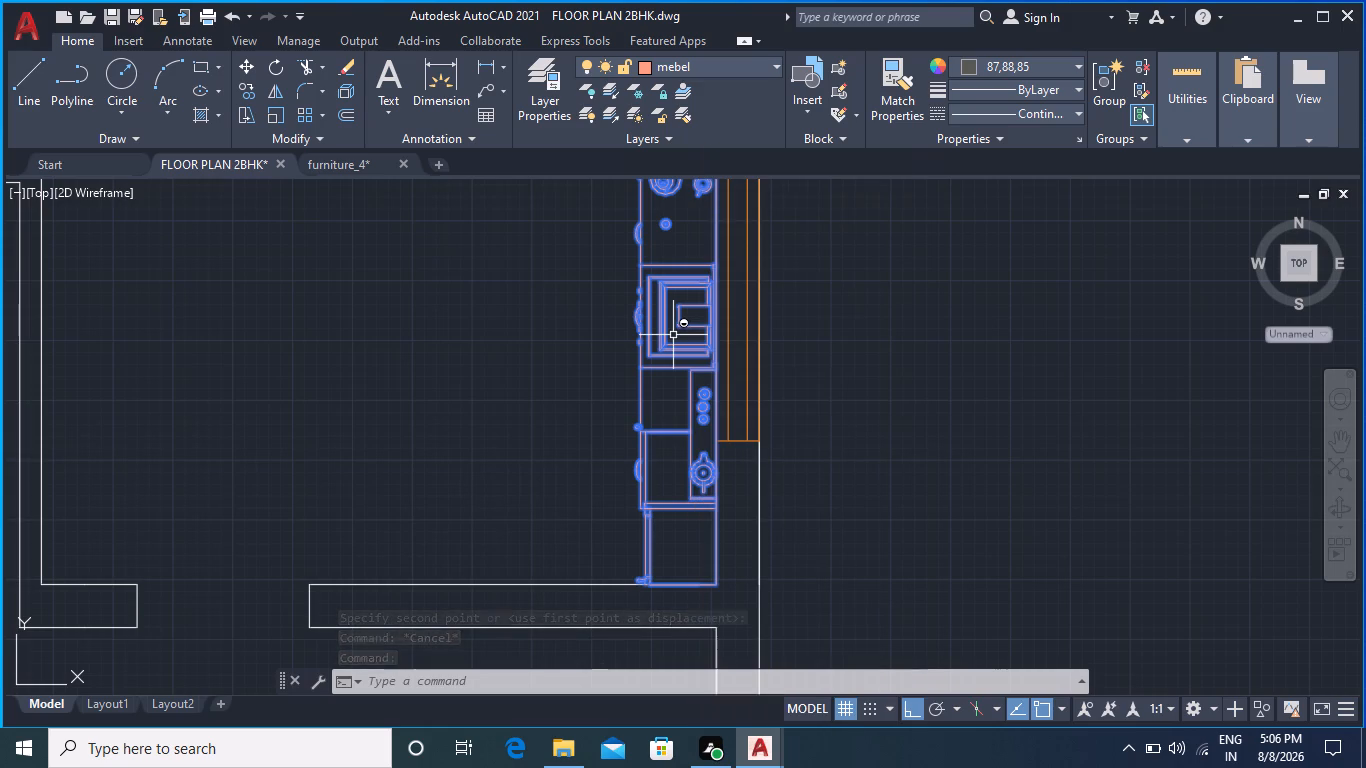
key(x)
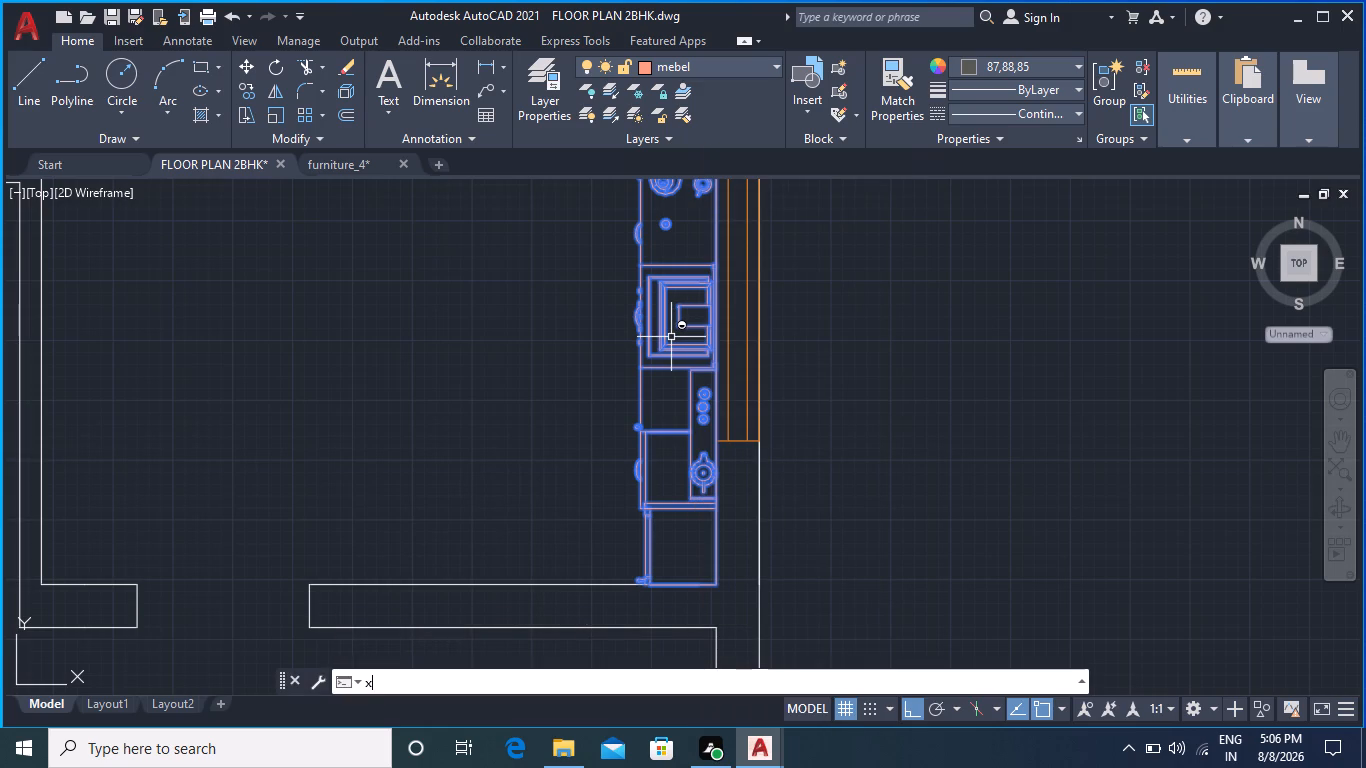
key(Return)
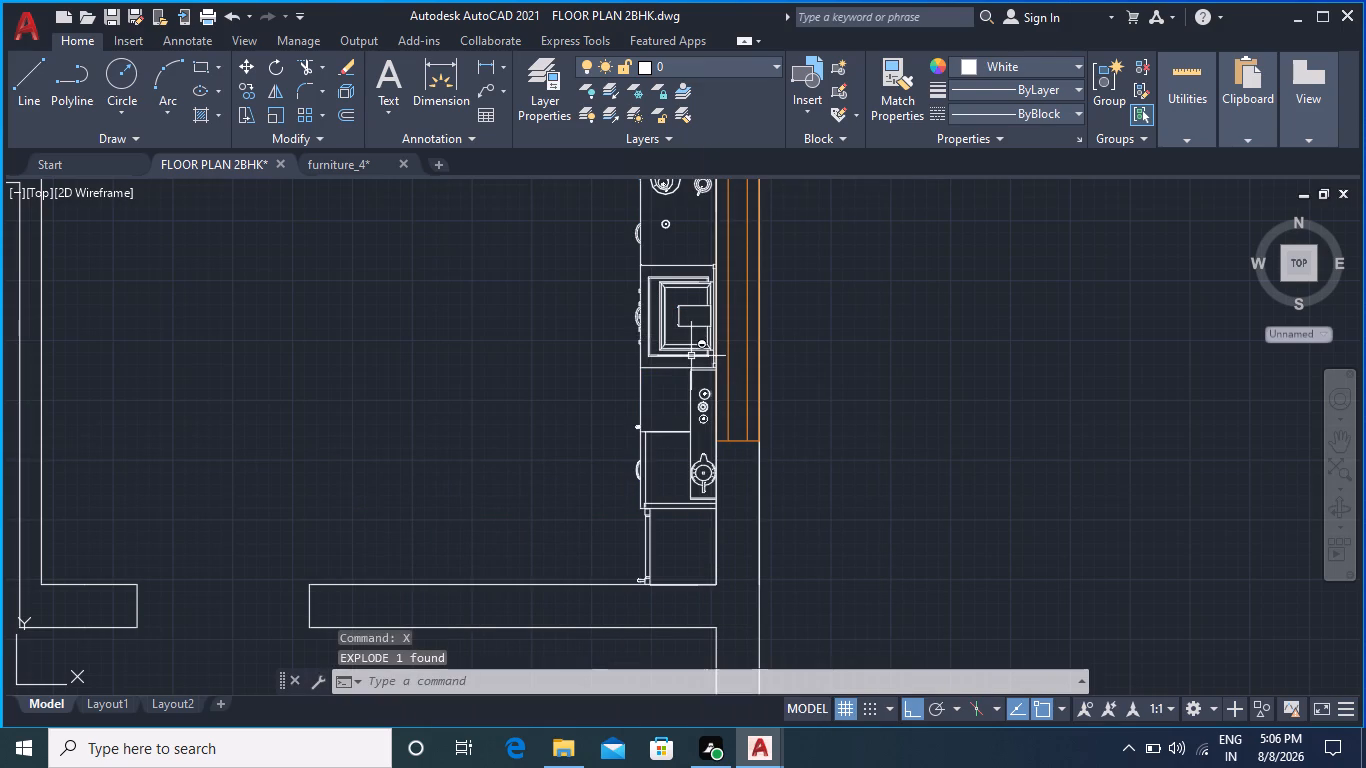
click(687, 353)
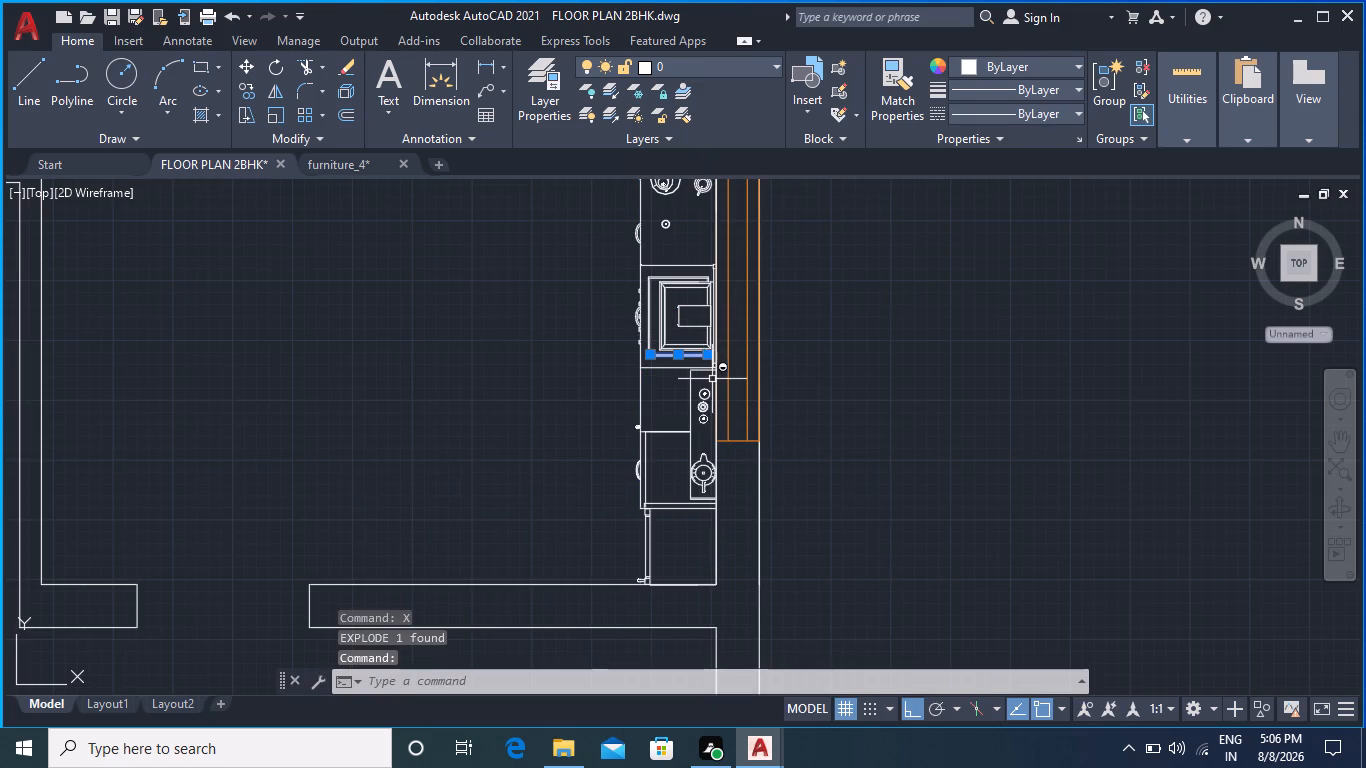
key(Escape)
Move the counter's two overlapping bottom edge lines straight up from their outer corner onto the lower wall's upper line.
middle_drag(815, 497, 817, 328)
scroll(674, 382, up, 3)
middle_drag(682, 440, 644, 327)
scroll(650, 360, up, 2)
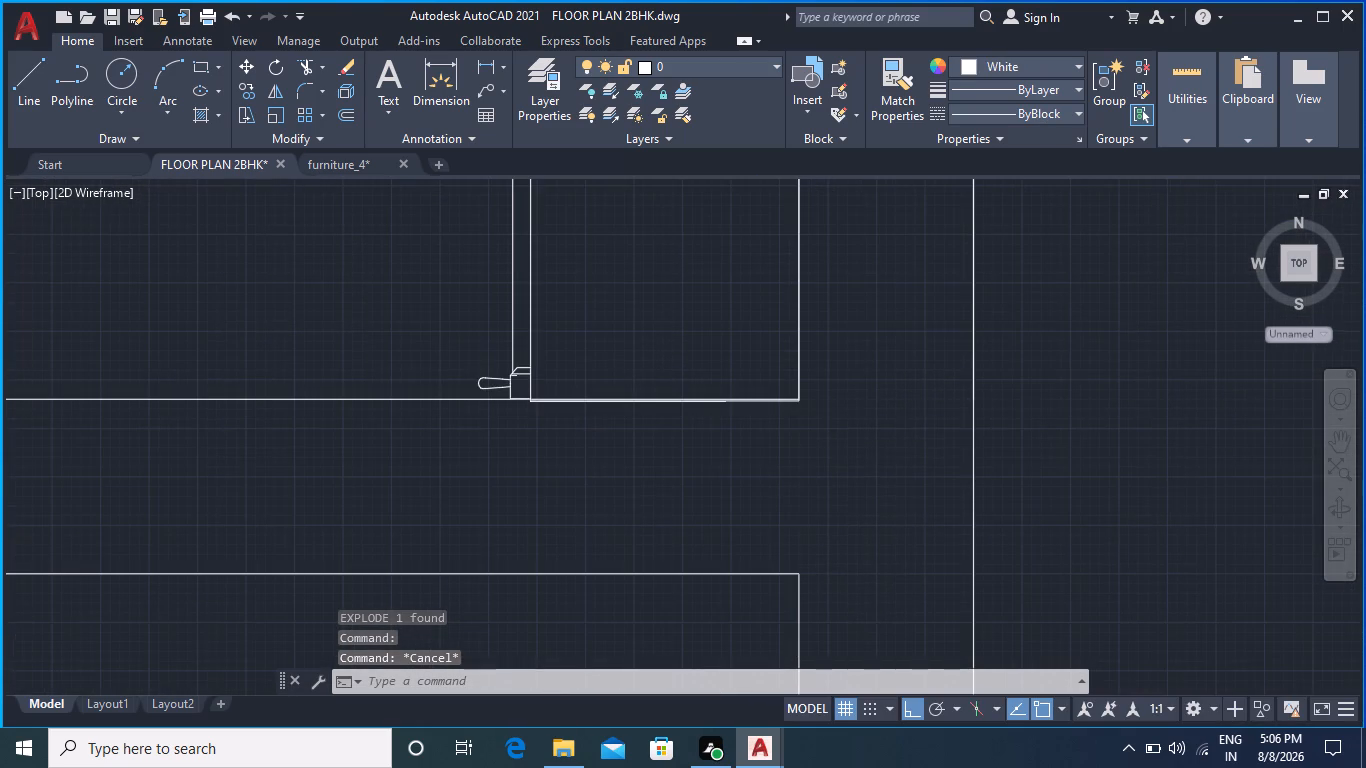
scroll(731, 390, up, 3)
scroll(727, 402, down, 2)
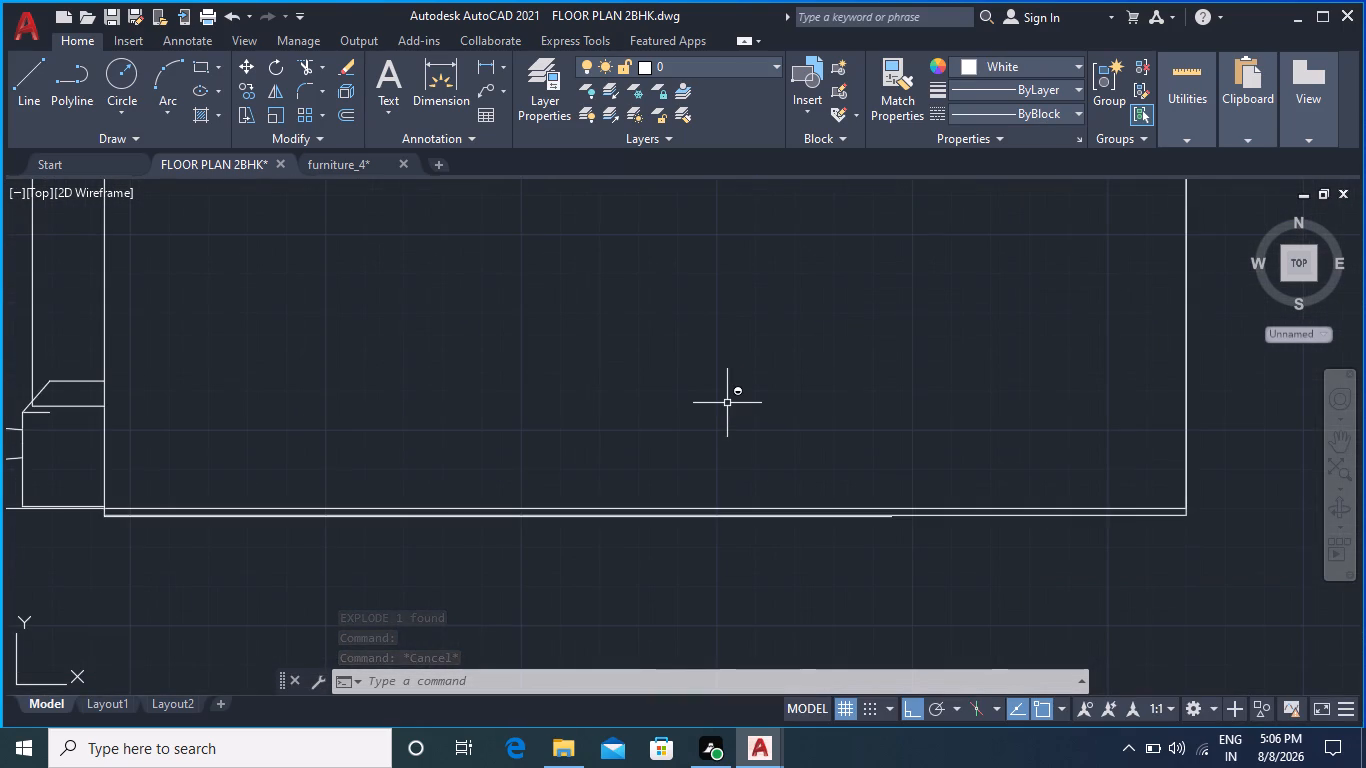
middle_drag(729, 410, 787, 294)
scroll(811, 310, down, 1)
scroll(709, 345, up, 1)
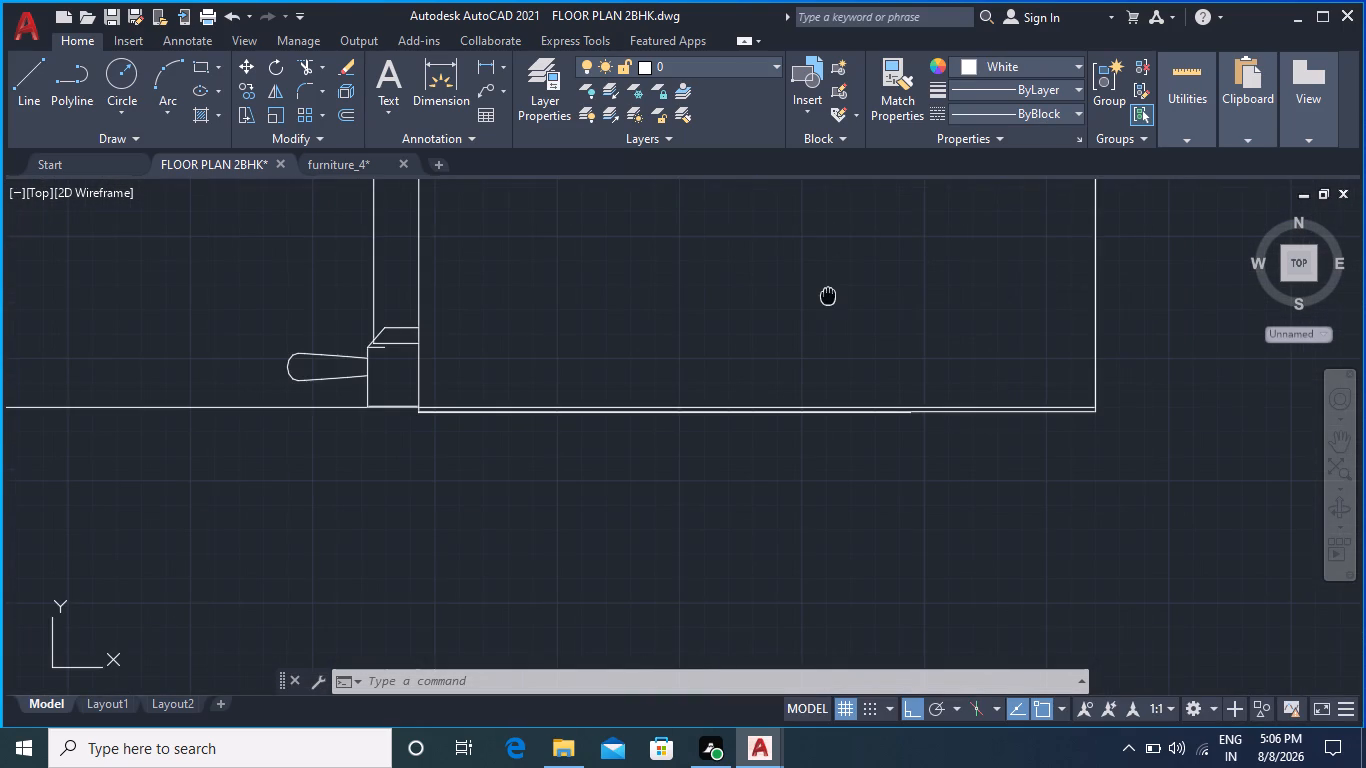
middle_drag(704, 358, 764, 276)
scroll(447, 313, up, 1)
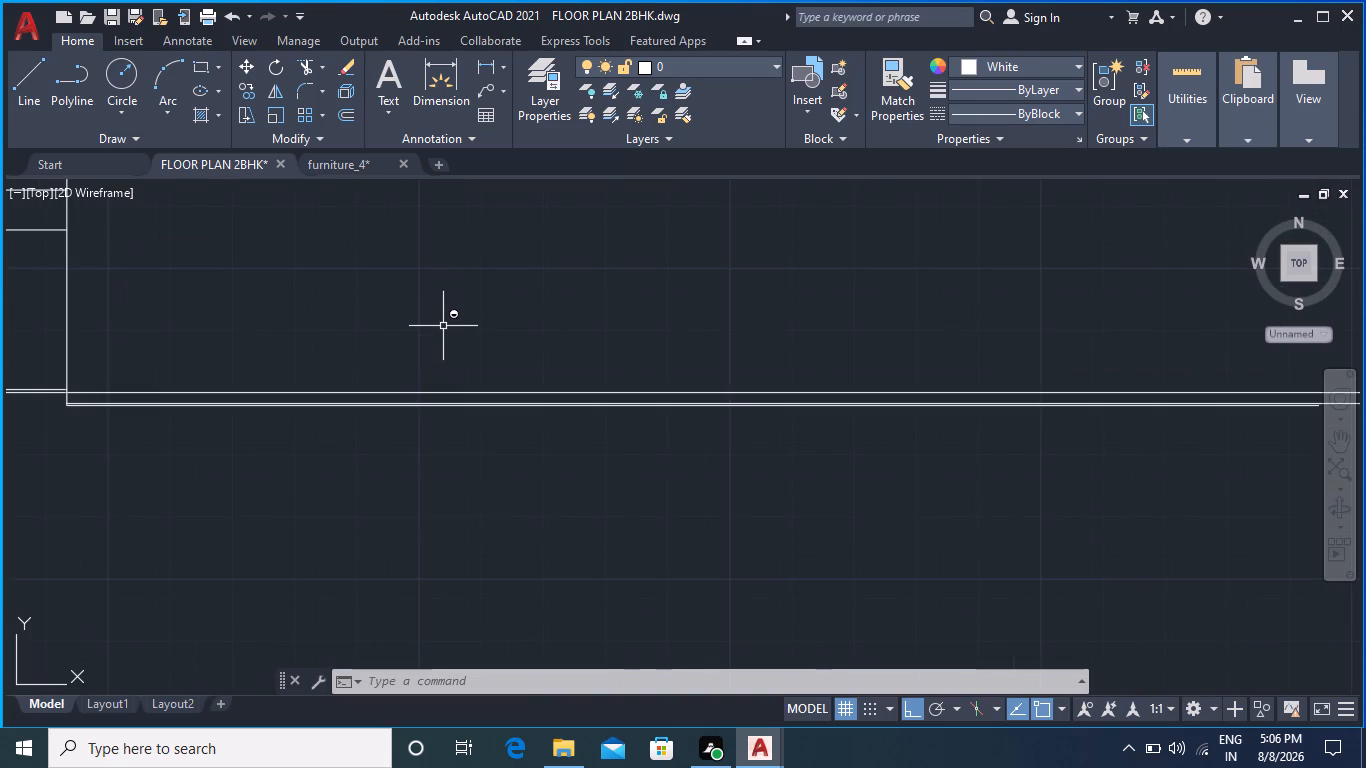
scroll(245, 408, up, 2)
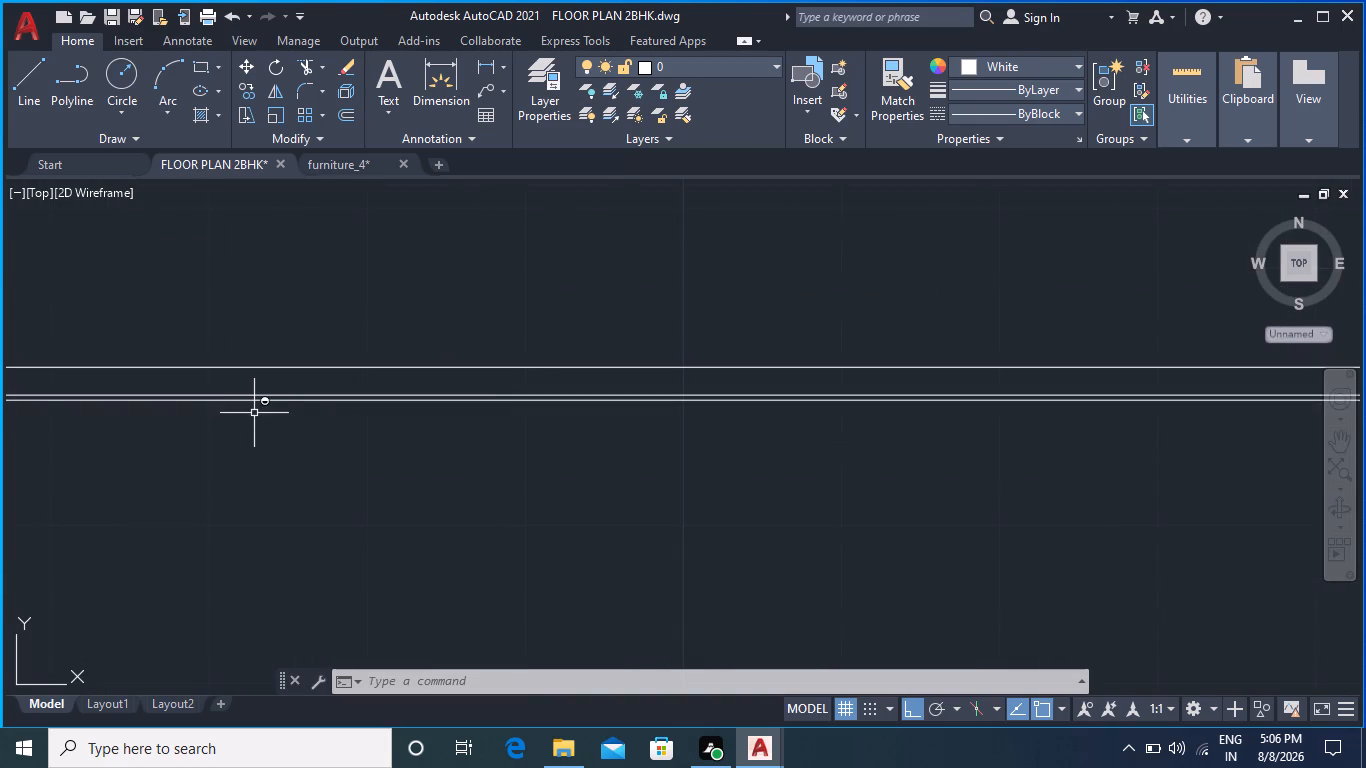
scroll(292, 410, down, 1)
click(349, 405)
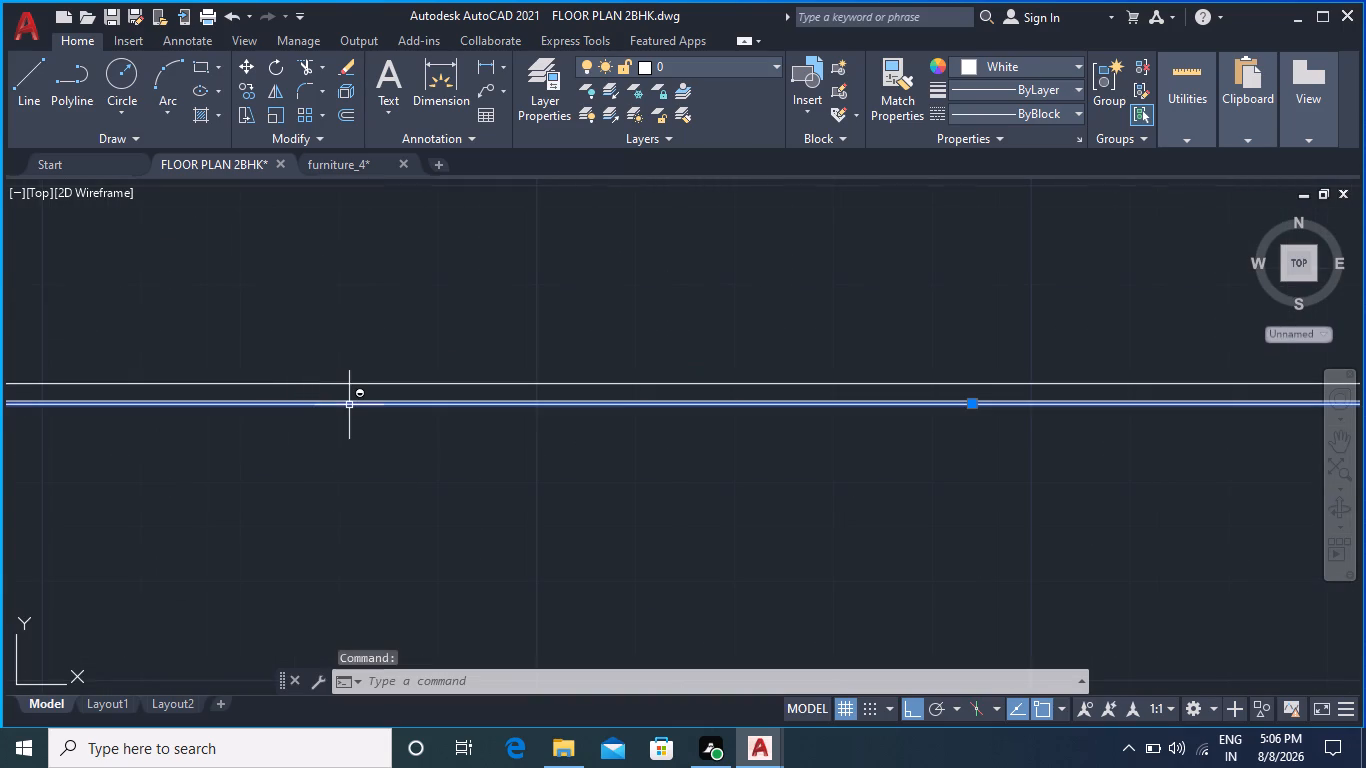
scroll(416, 420, down, 2)
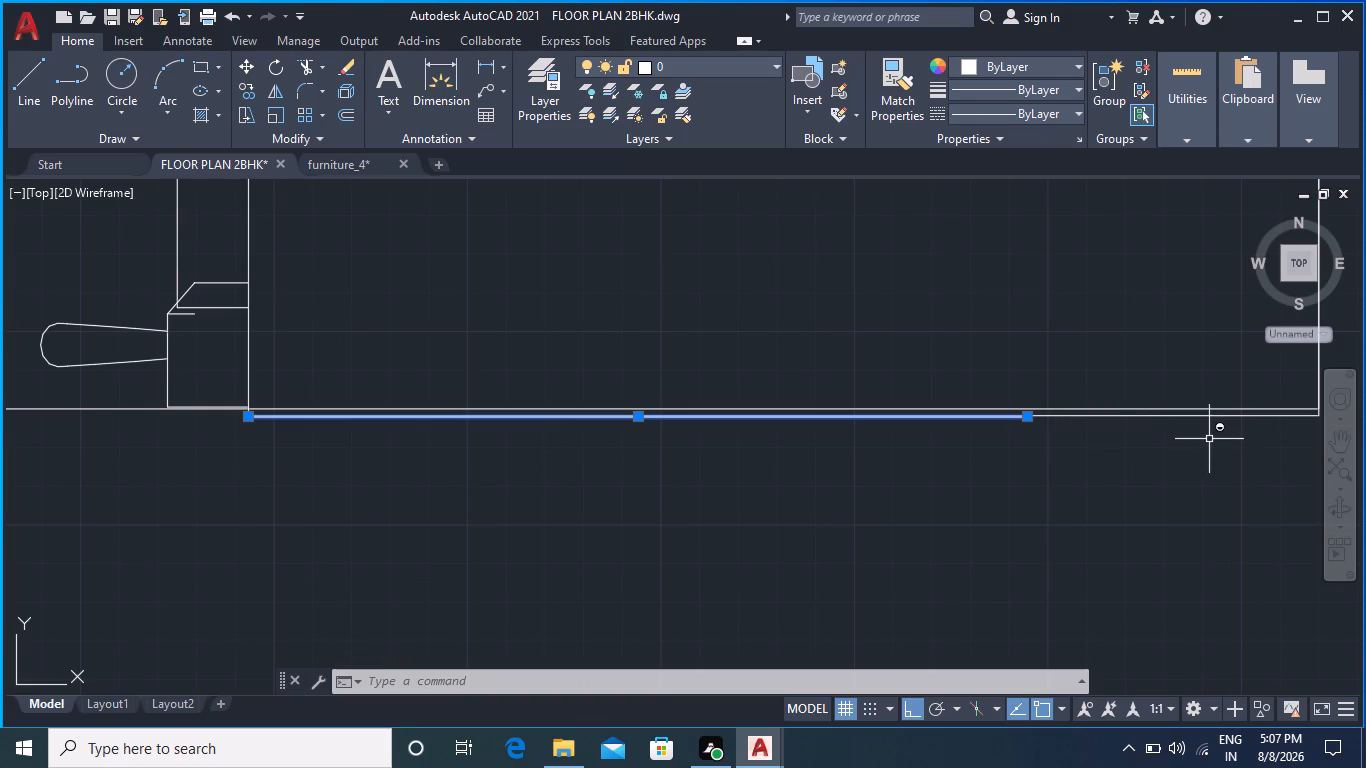
middle_drag(696, 503, 185, 501)
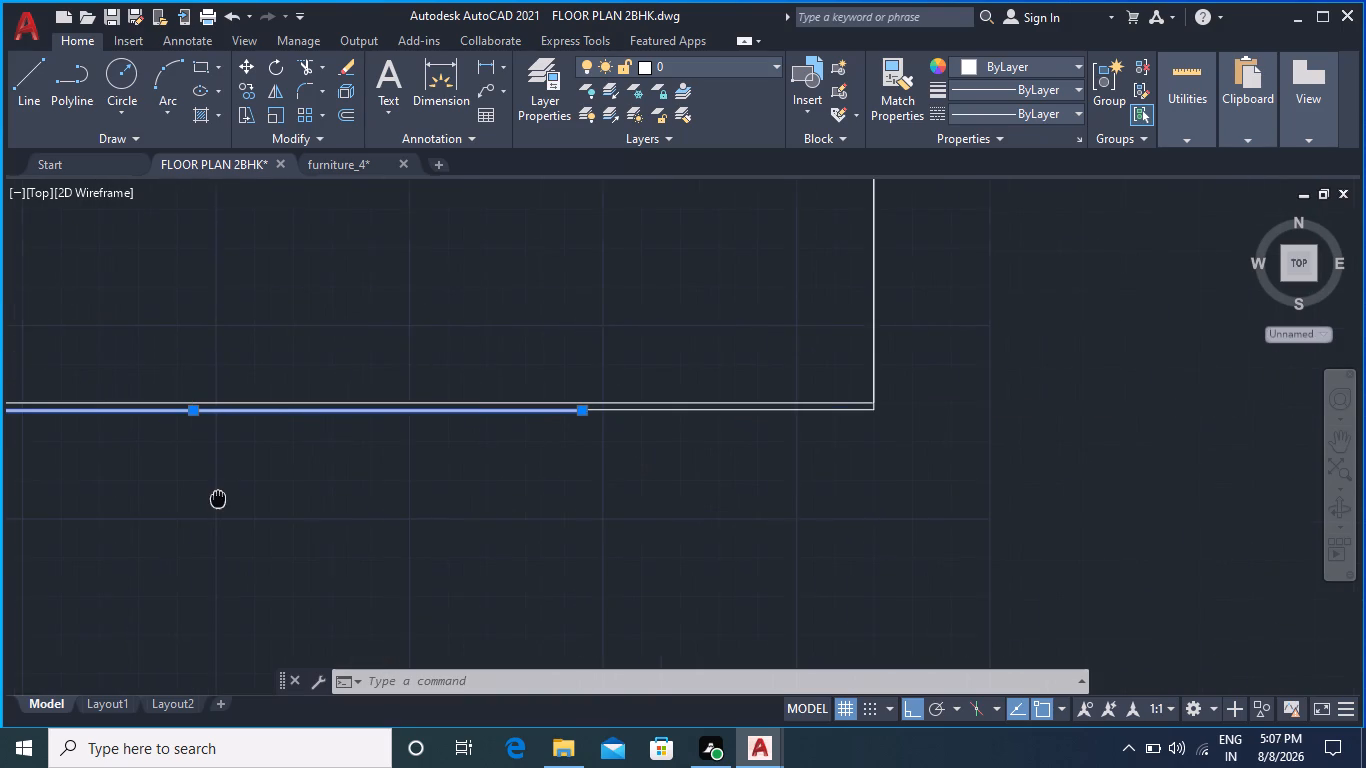
middle_drag(185, 501, 154, 503)
scroll(978, 388, up, 2)
middle_drag(610, 436, 876, 424)
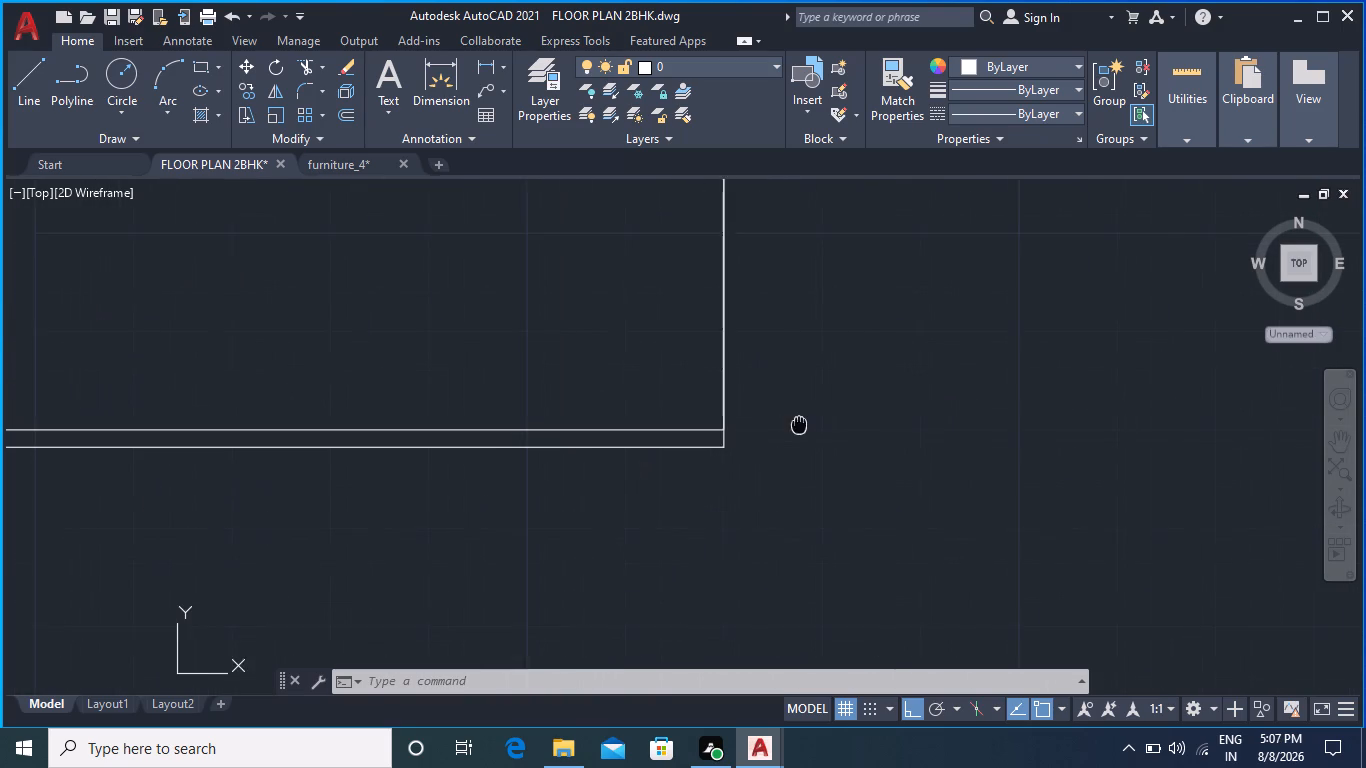
click(666, 447)
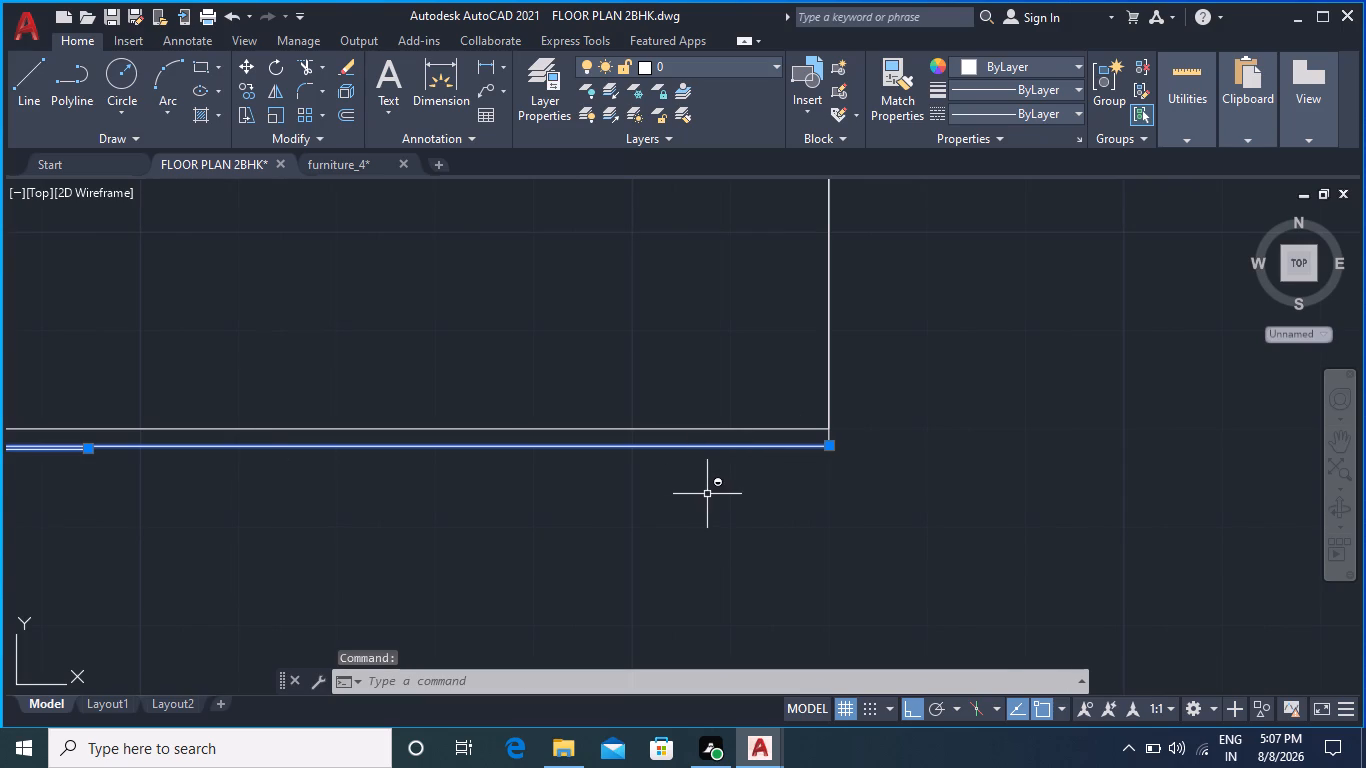
scroll(707, 494, down, 1)
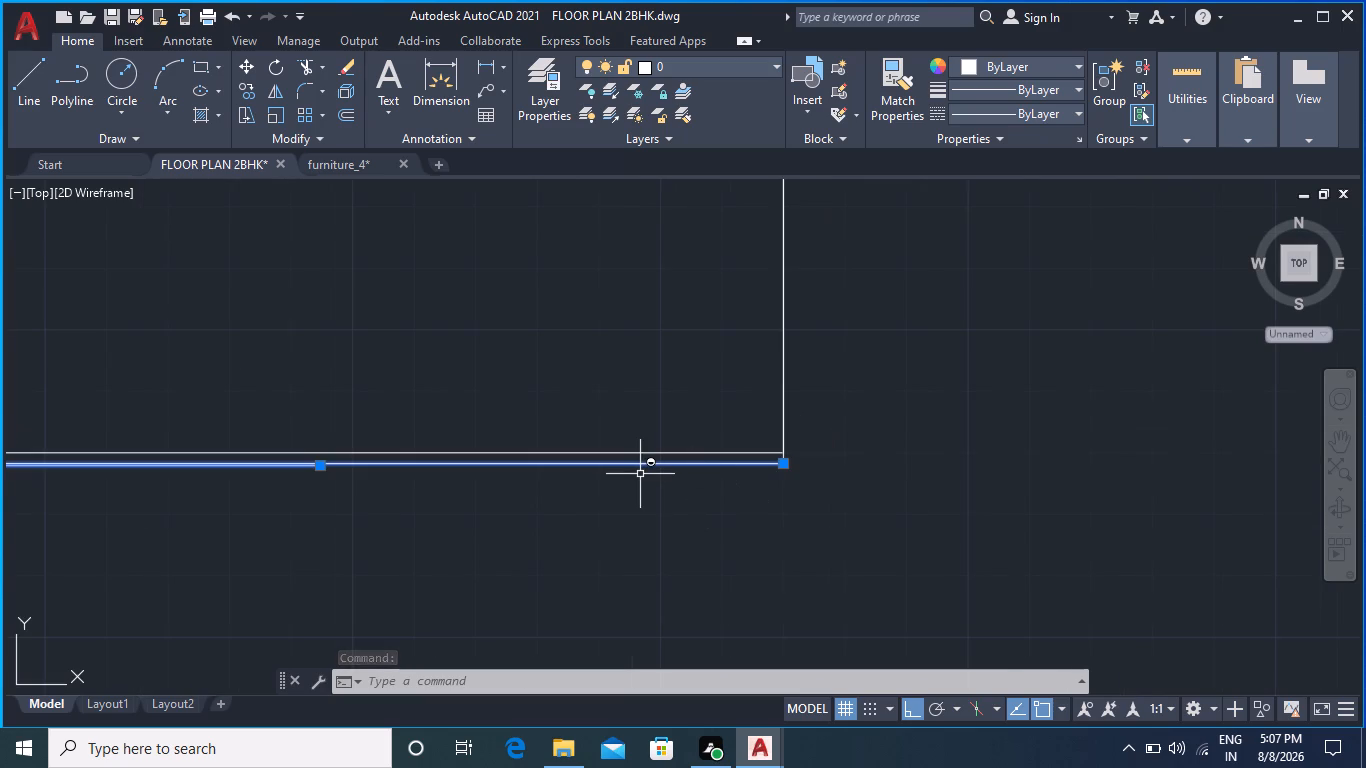
key(m)
key(Return)
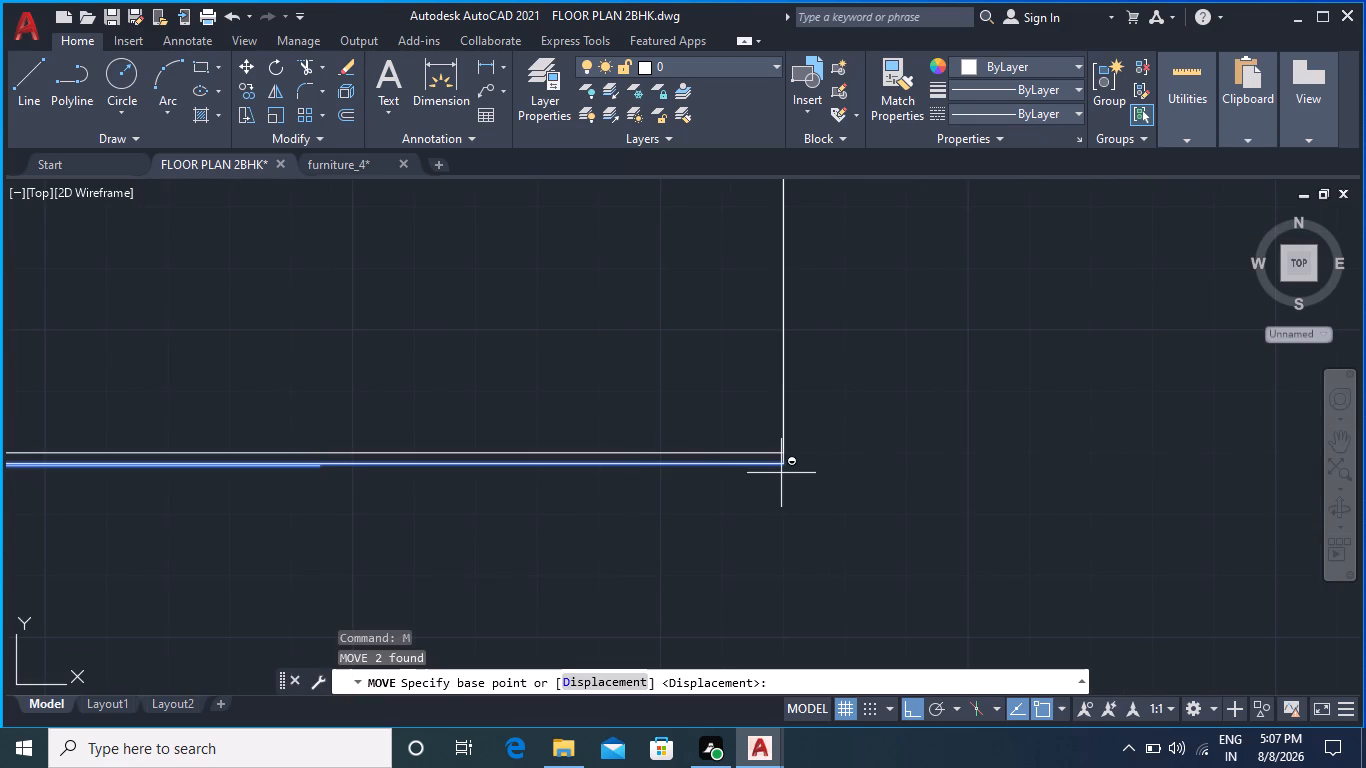
click(783, 462)
click(782, 455)
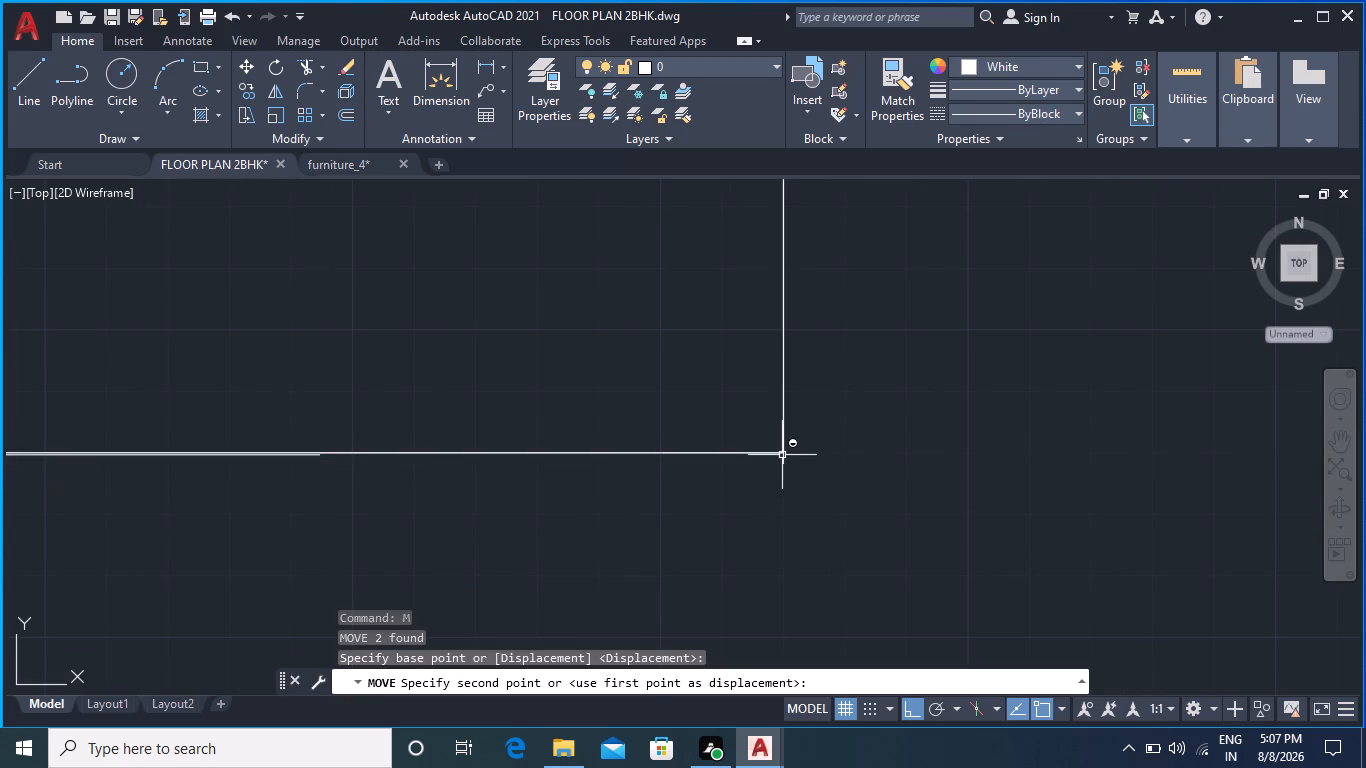
Move the bottom edge line still below the wall line up onto it from its endpoint beside the cabinet handle.
scroll(888, 497, down, 2)
scroll(763, 518, down, 2)
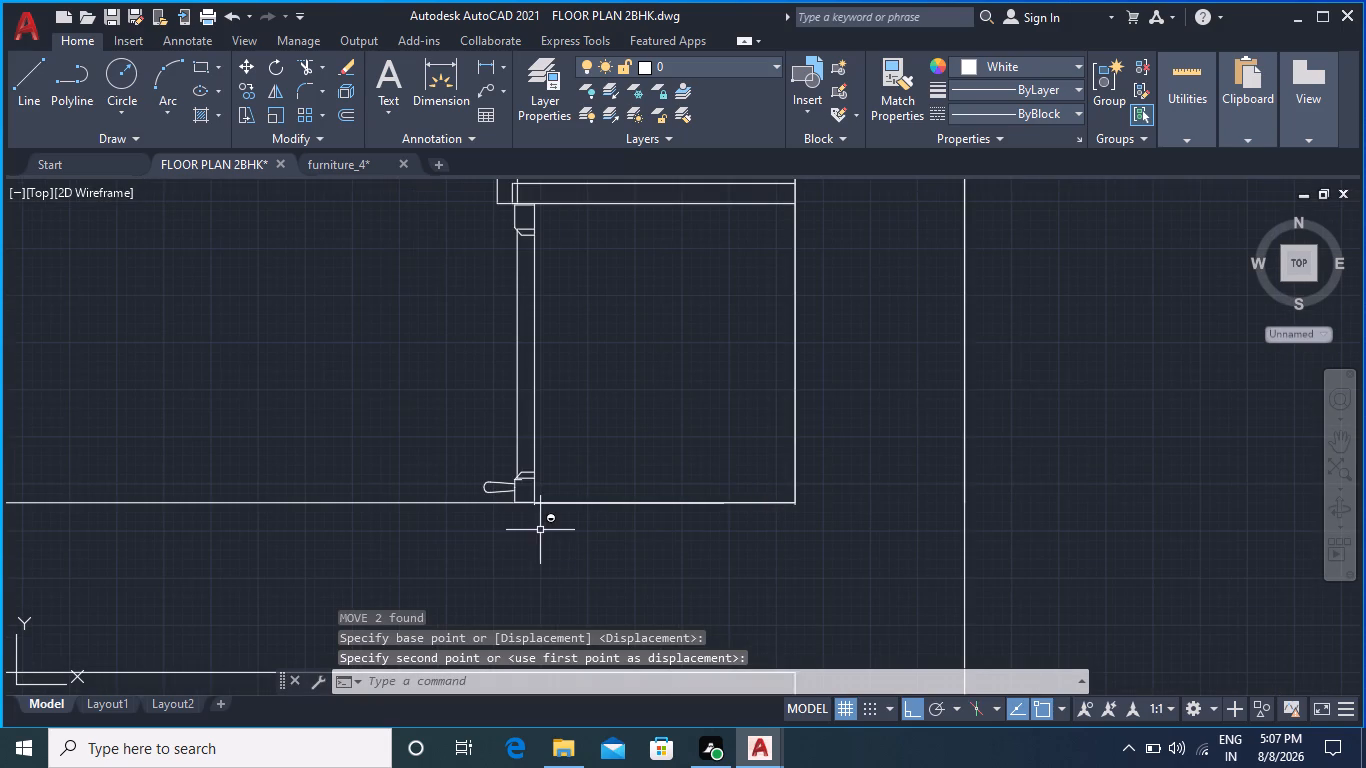
middle_drag(562, 530, 660, 509)
scroll(654, 483, up, 5)
middle_drag(560, 536, 793, 468)
scroll(636, 444, up, 1)
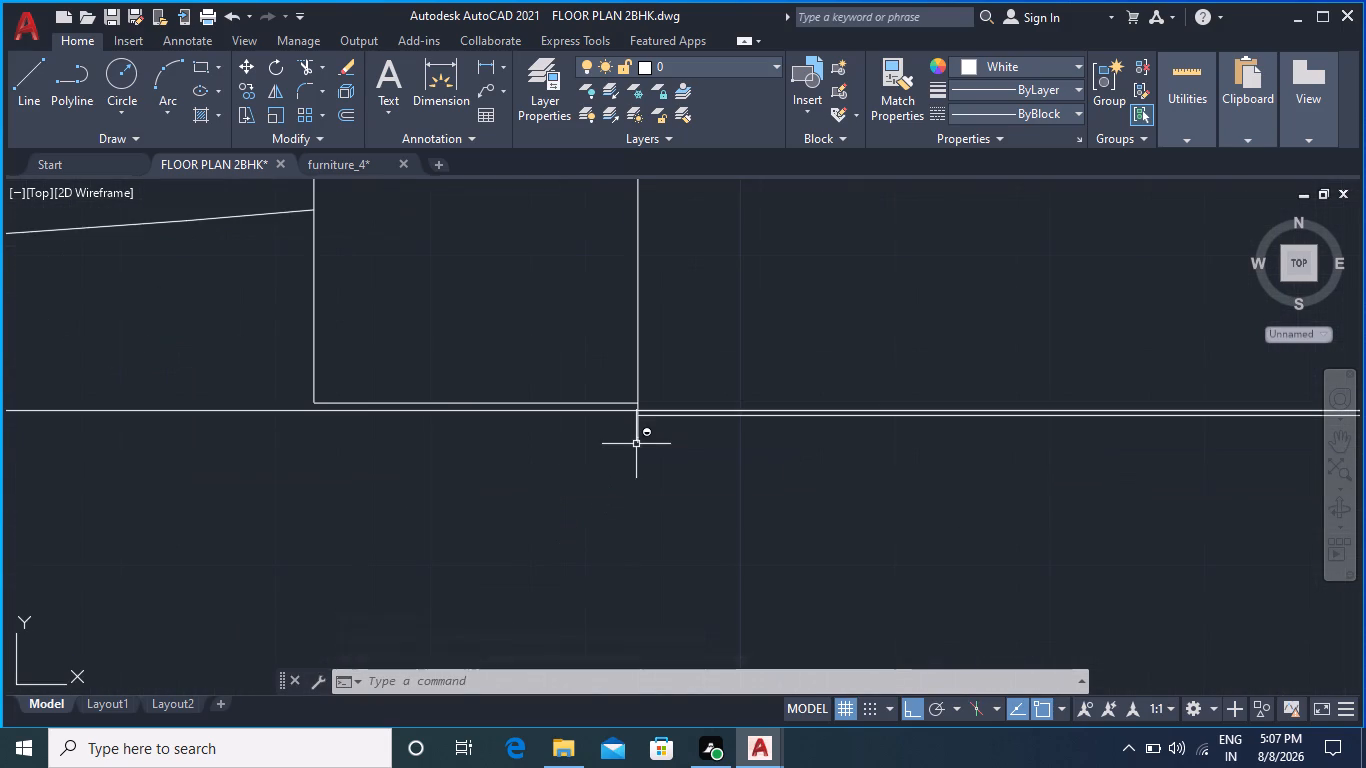
scroll(662, 448, up, 1)
click(660, 397)
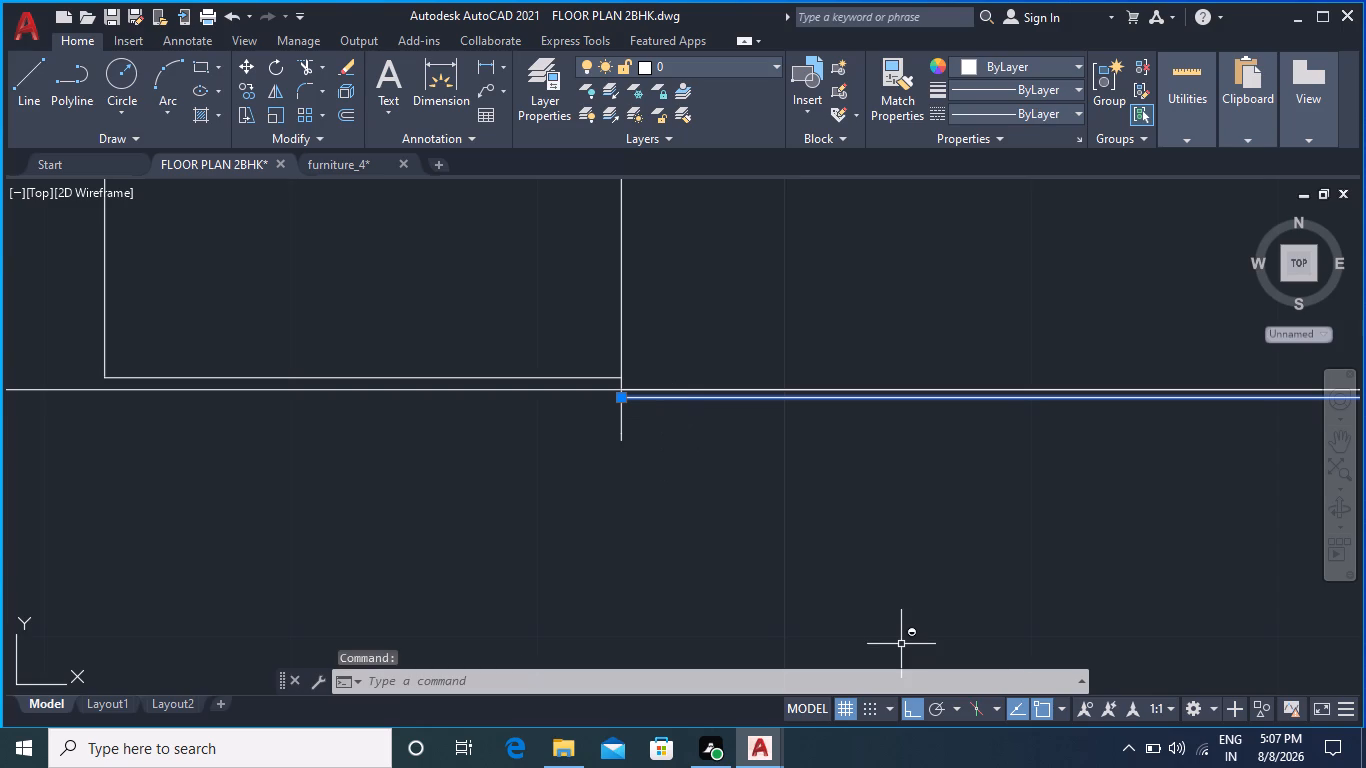
key(m)
key(Return)
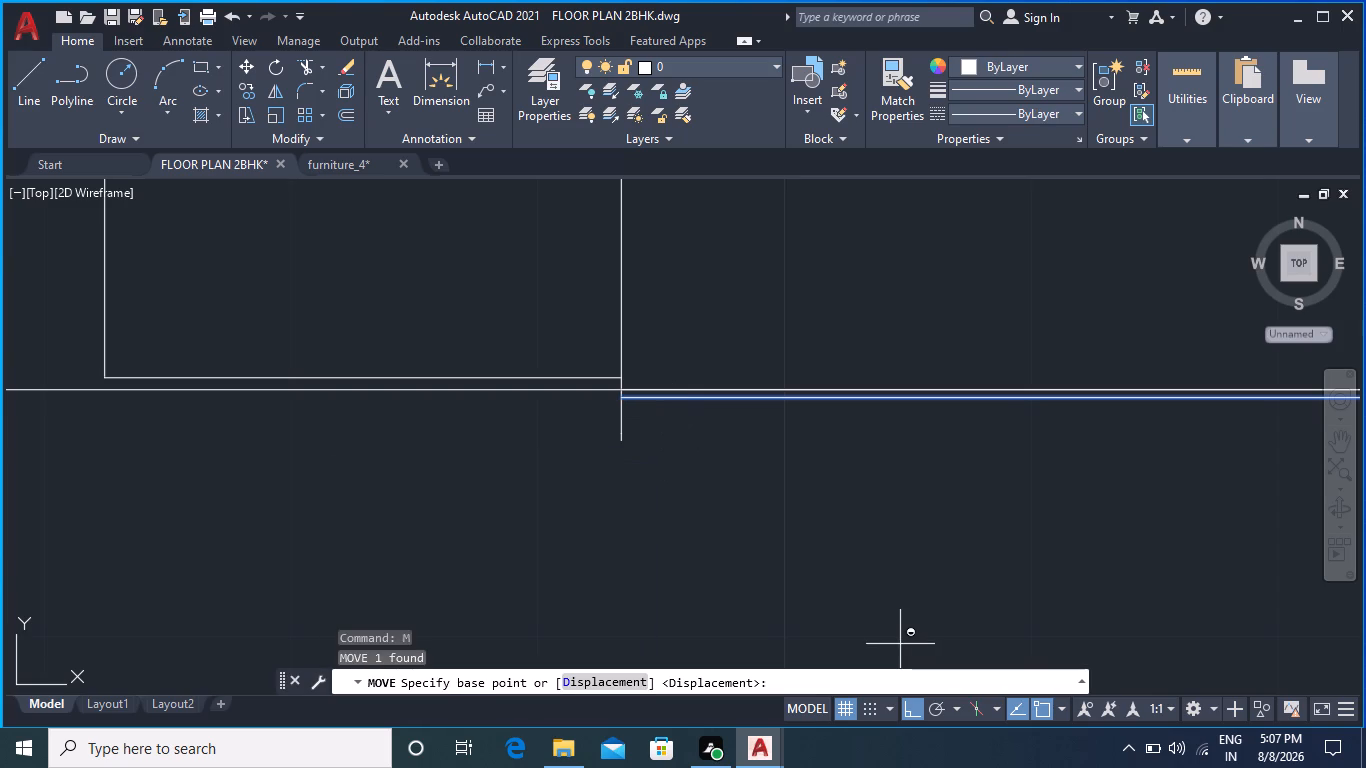
click(623, 402)
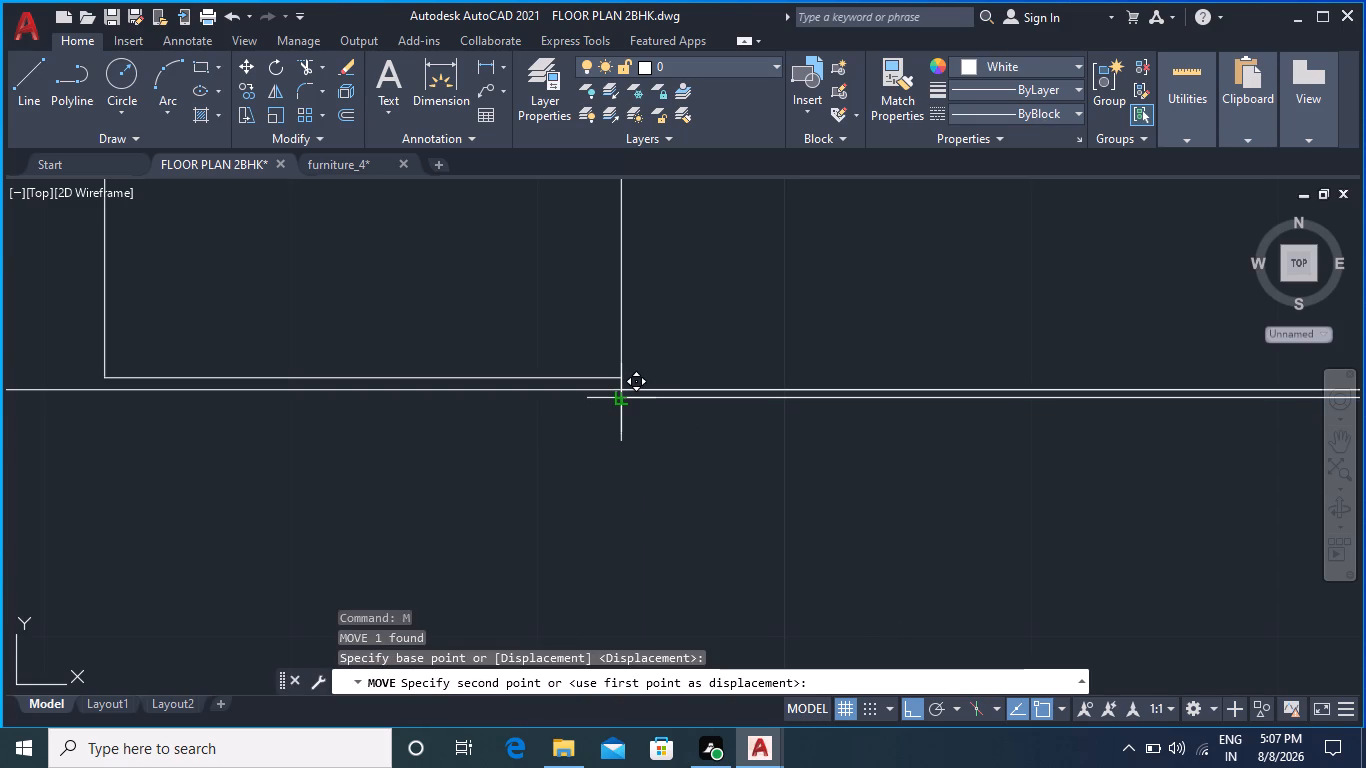
click(623, 389)
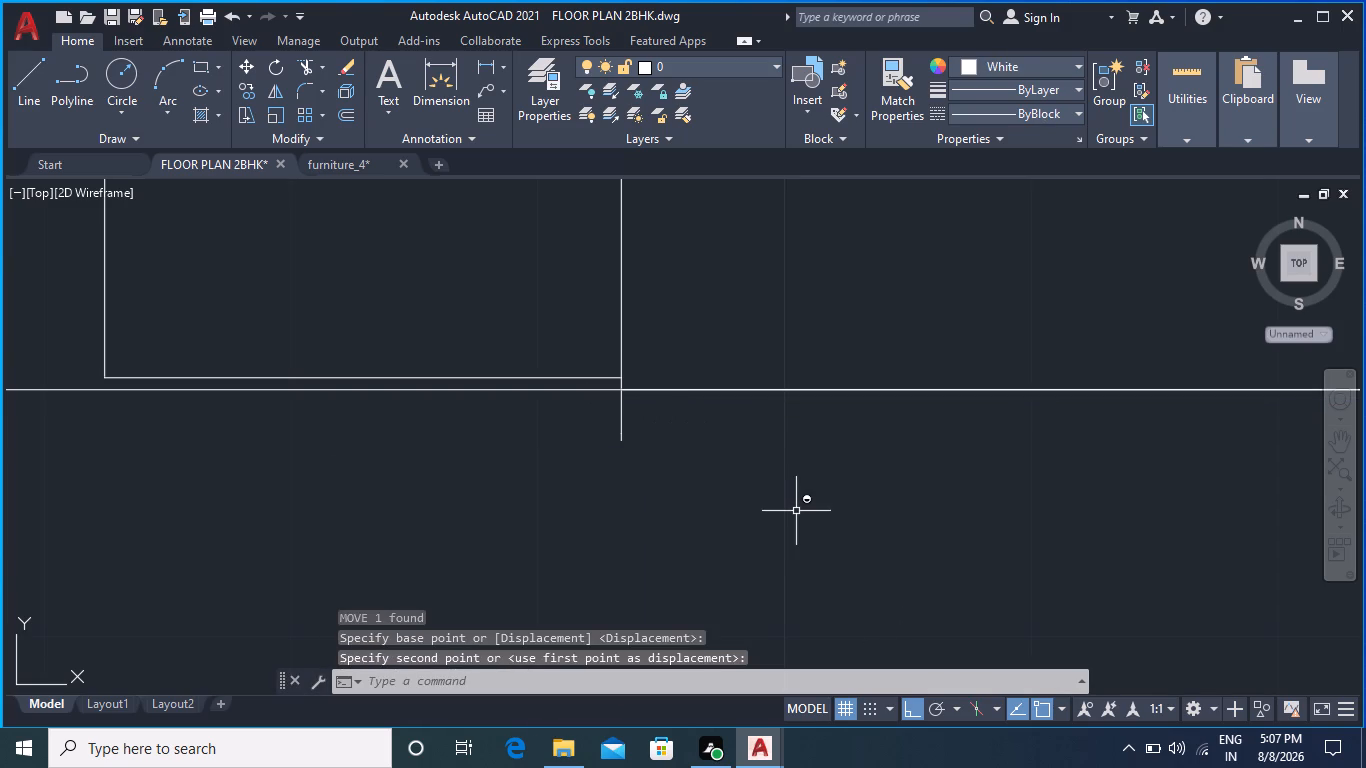
Move a bottom edge line on the wall line up to the lower corner of the small handle-side door piece.
scroll(796, 511, down, 1)
middle_drag(800, 512, 724, 520)
scroll(637, 456, up, 2)
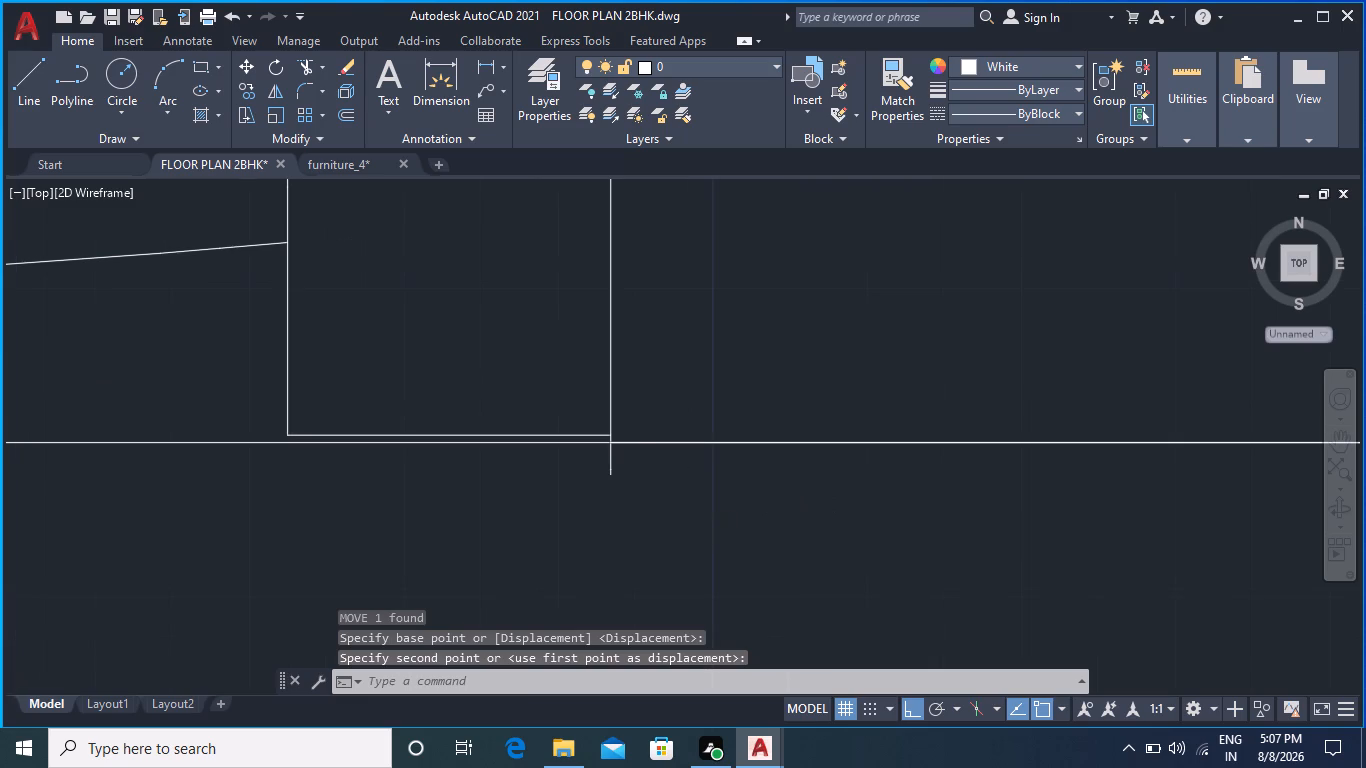
click(582, 428)
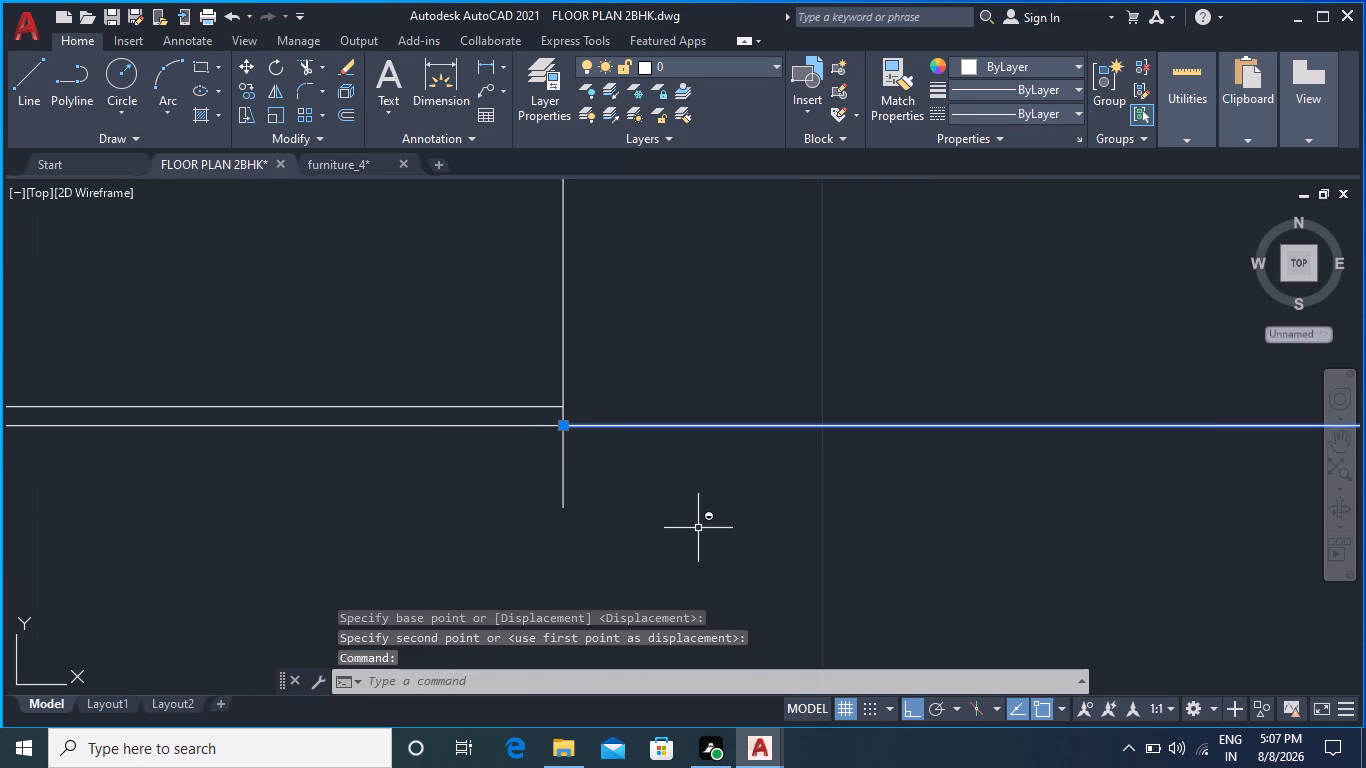
key(m)
key(Return)
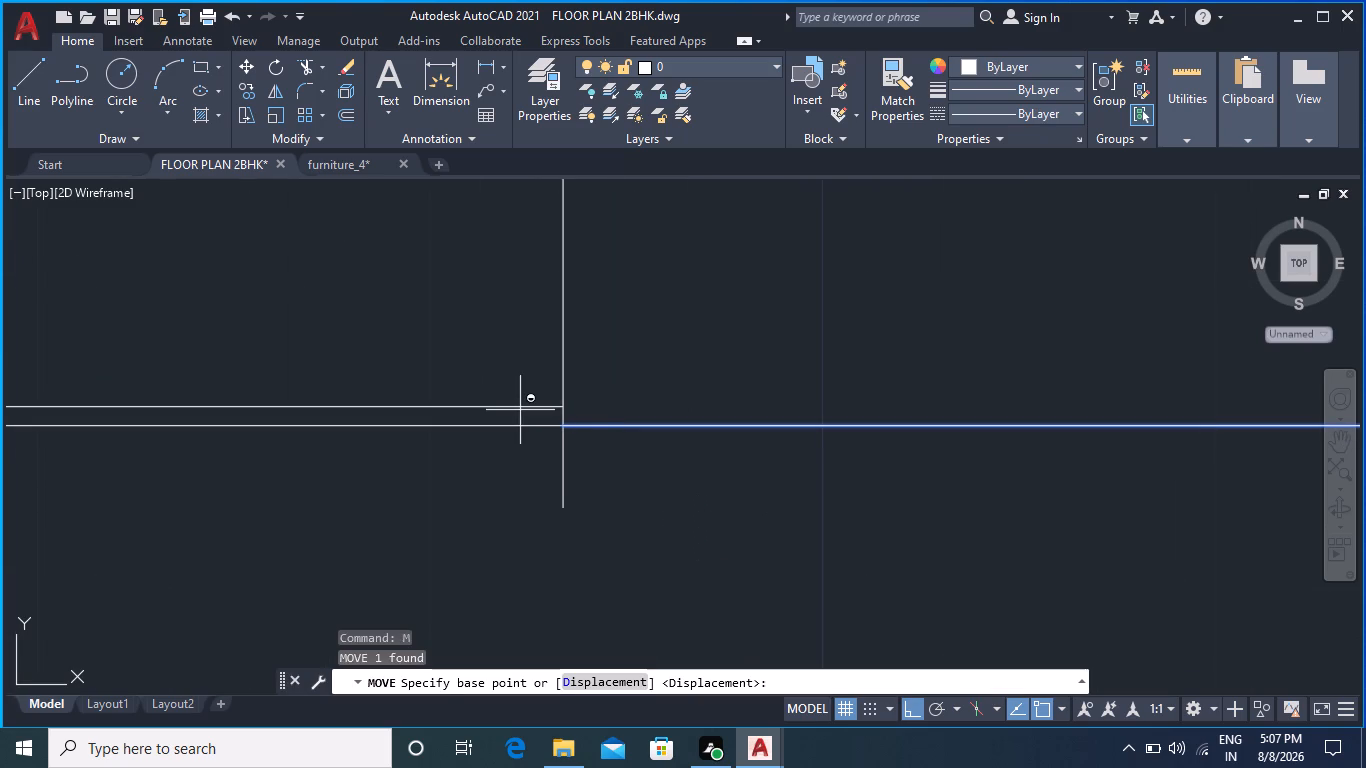
click(567, 425)
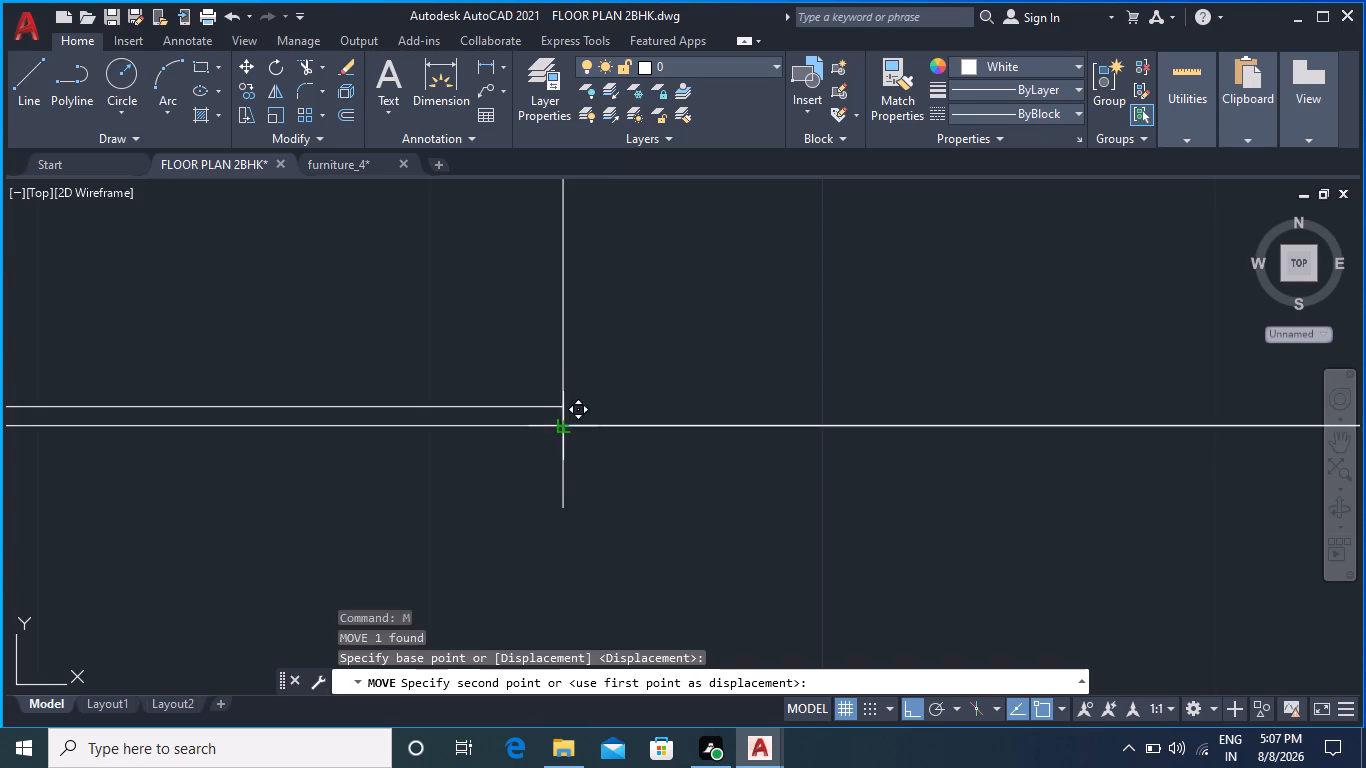
click(567, 412)
Shorten the end cabinet's vertical front line so its lower endpoint meets the raised bottom edge line.
scroll(717, 475, down, 1)
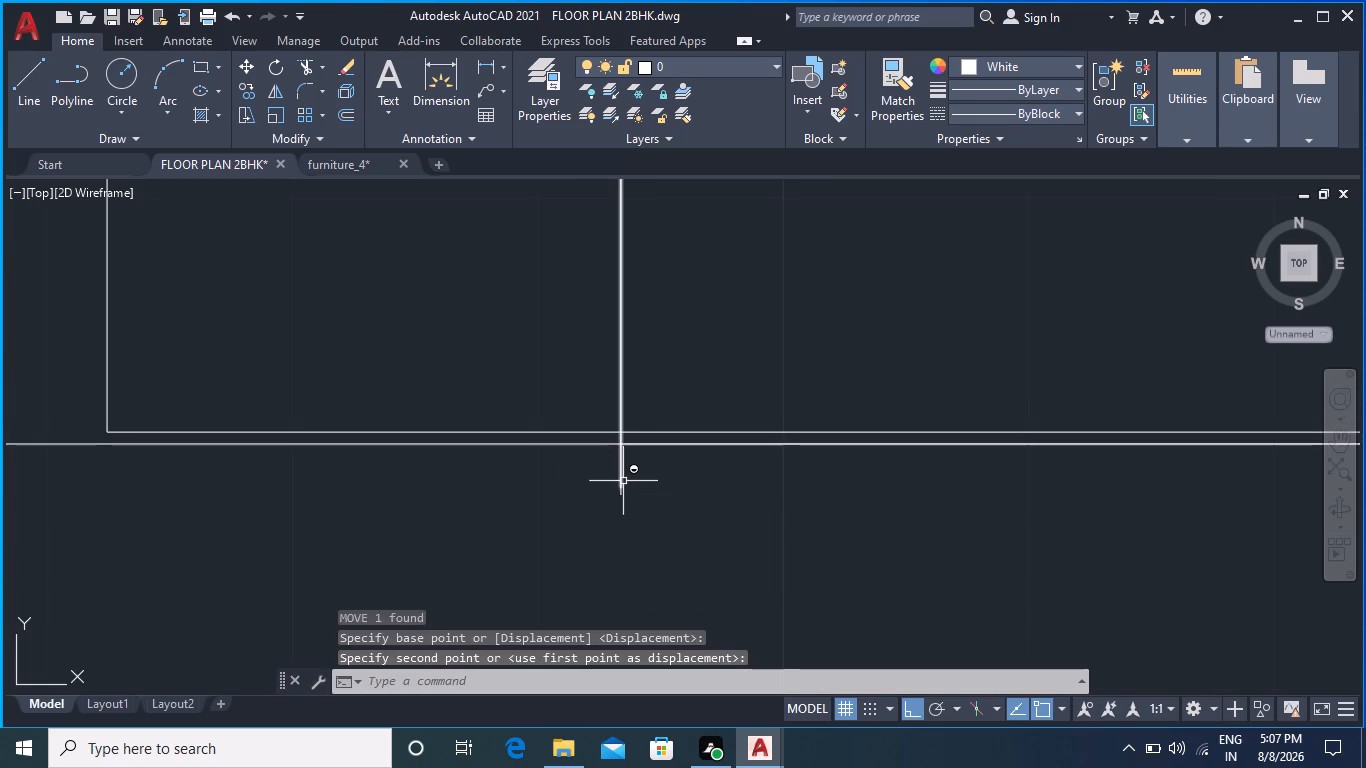
click(623, 484)
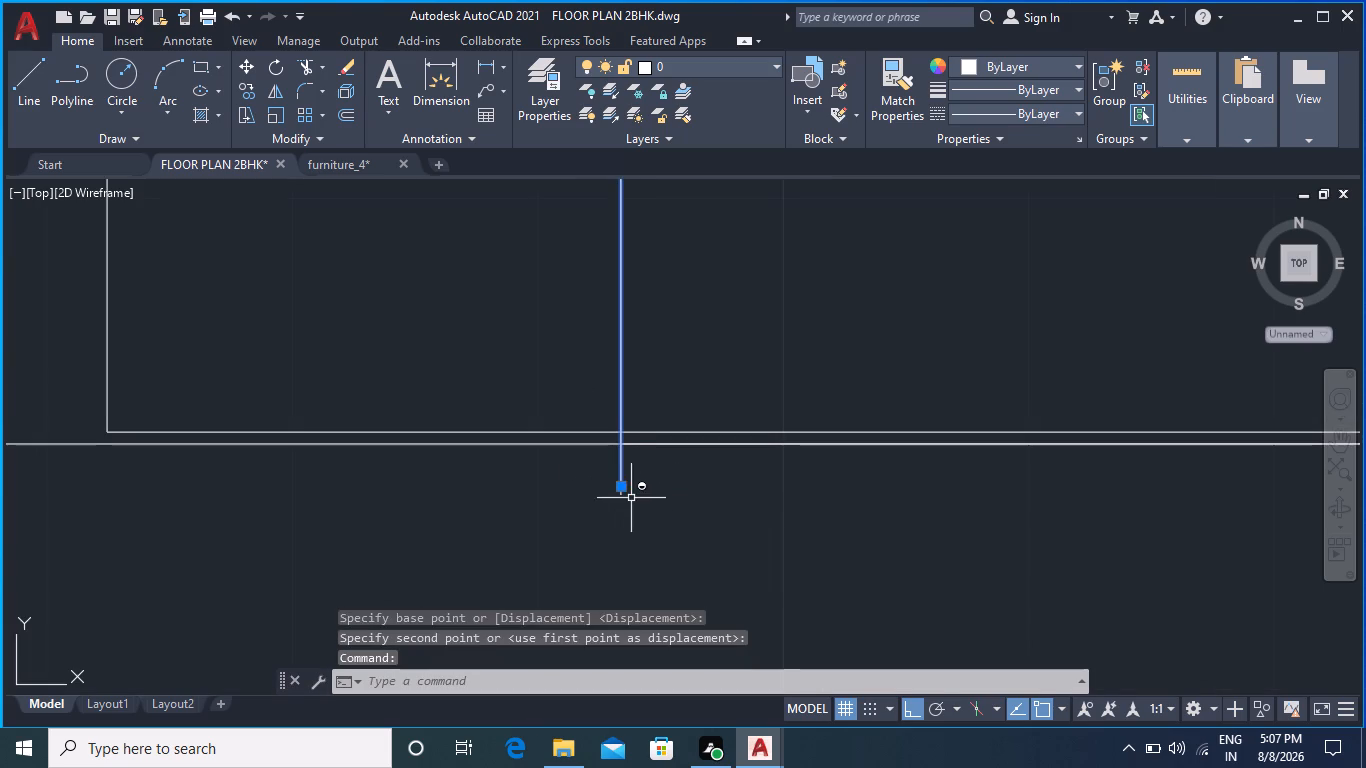
click(623, 489)
click(621, 429)
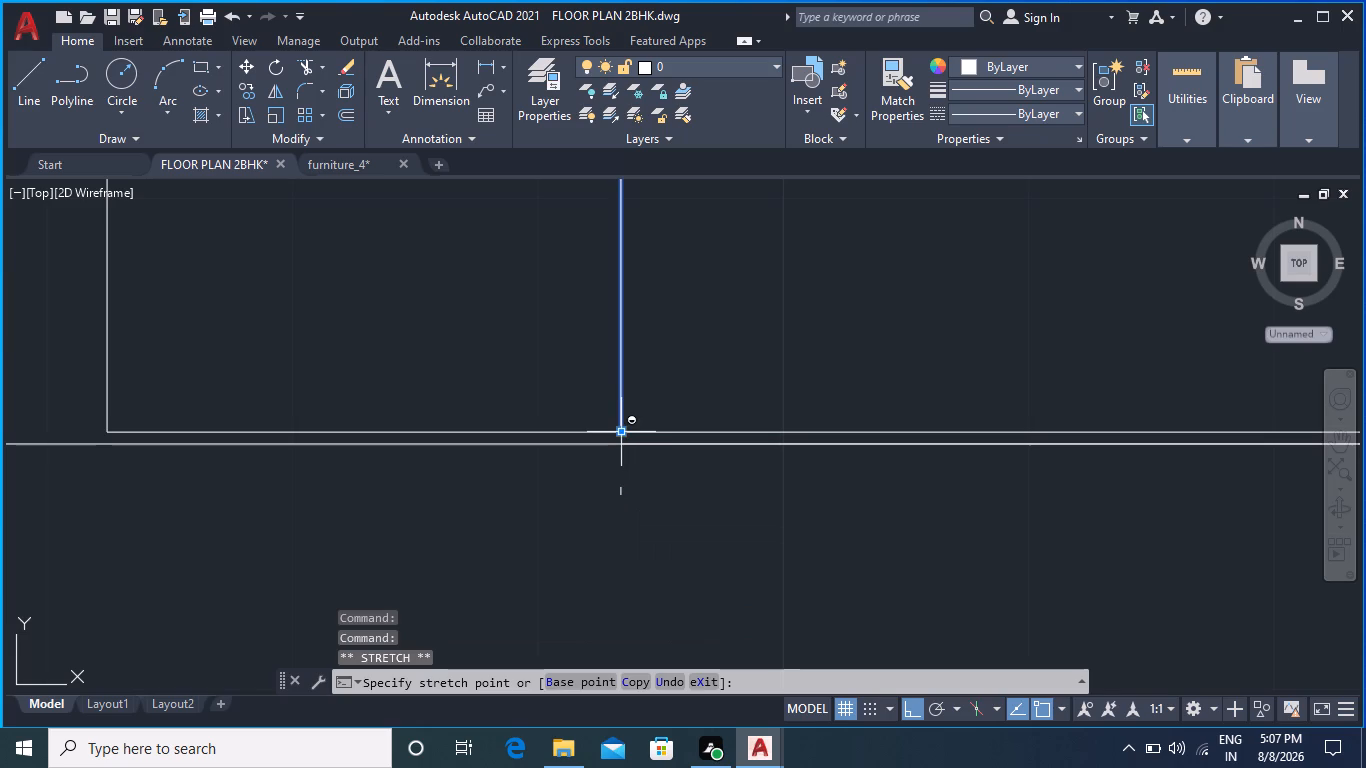
key(Escape)
Erase the leftover line stub below the end cabinet's front corner, inside the lower wall.
click(646, 527)
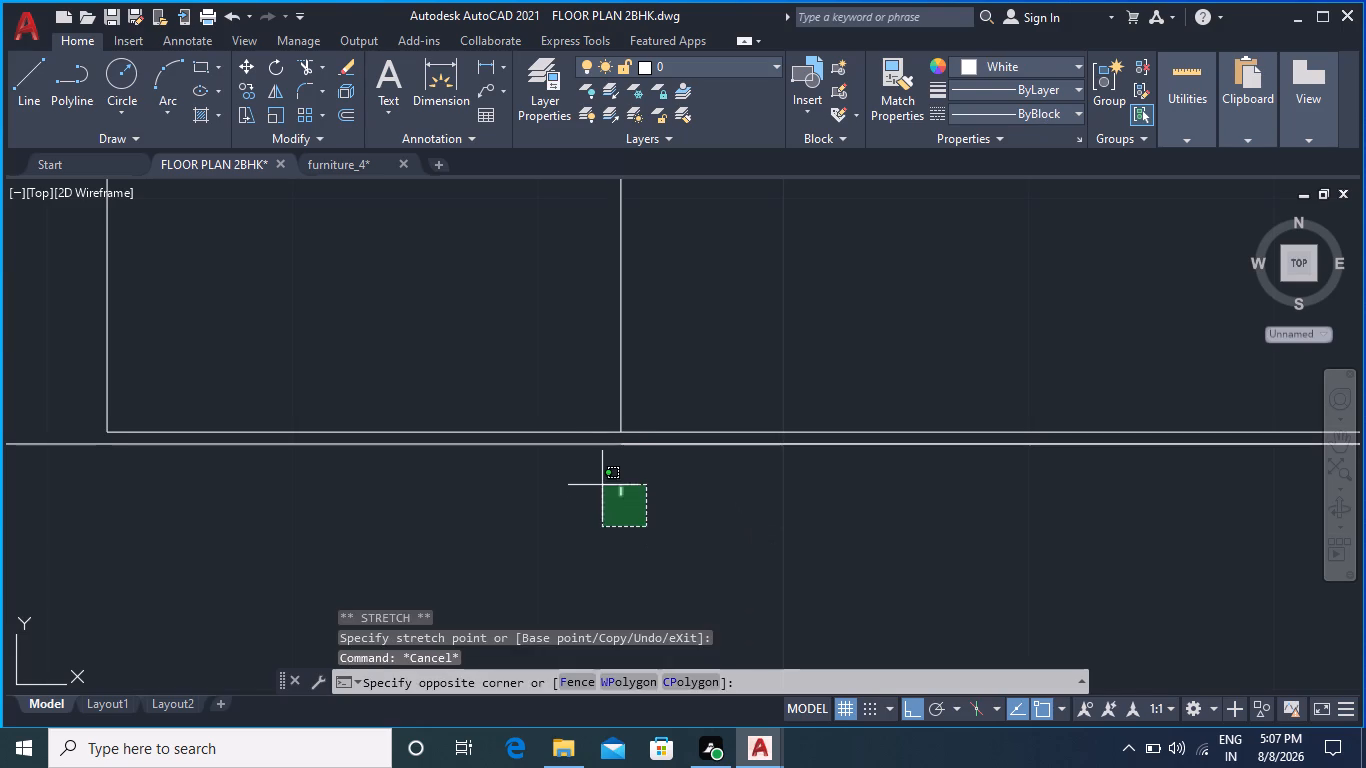
click(602, 485)
key(Delete)
scroll(740, 545, down, 2)
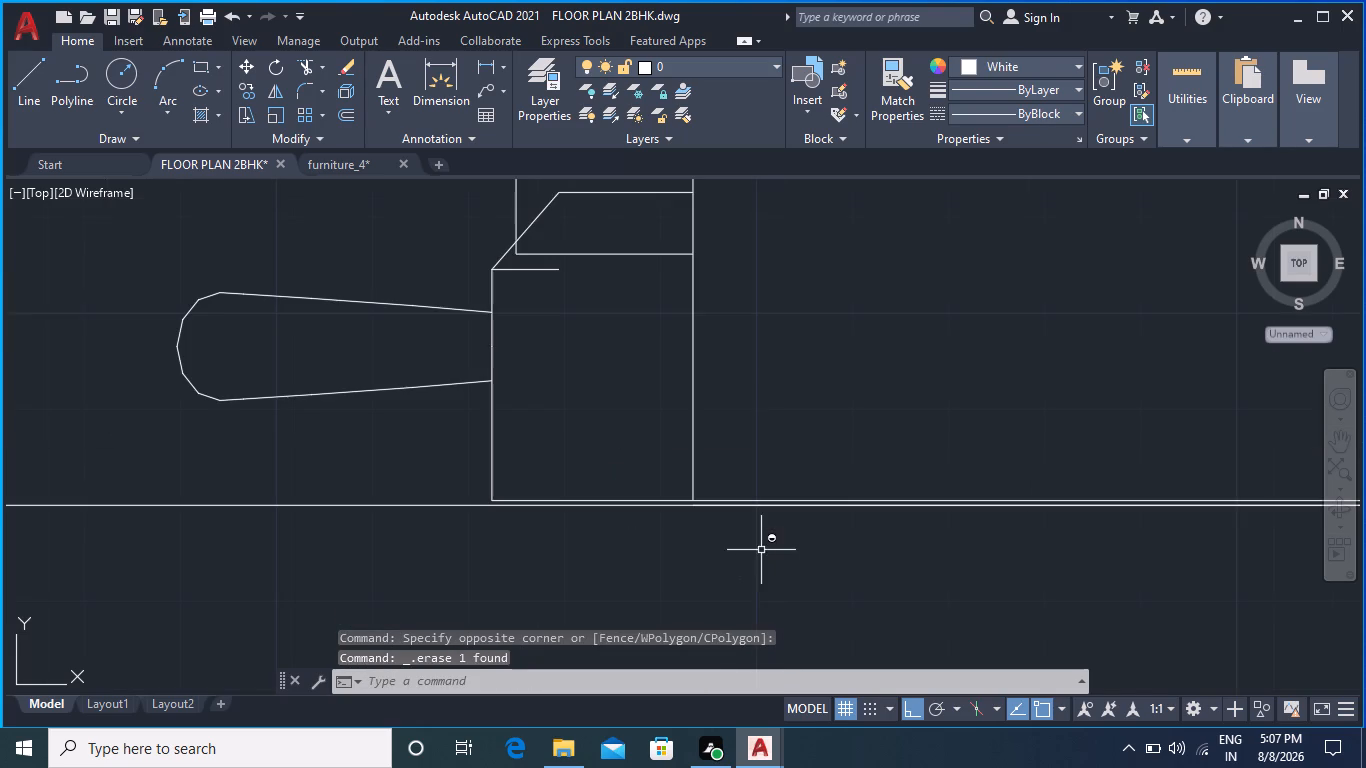
Examine the gap between the raised bottom edge line and the lower wall line, from the end cabinet to the far corner.
middle_drag(790, 547, 305, 510)
middle_drag(895, 556, 361, 548)
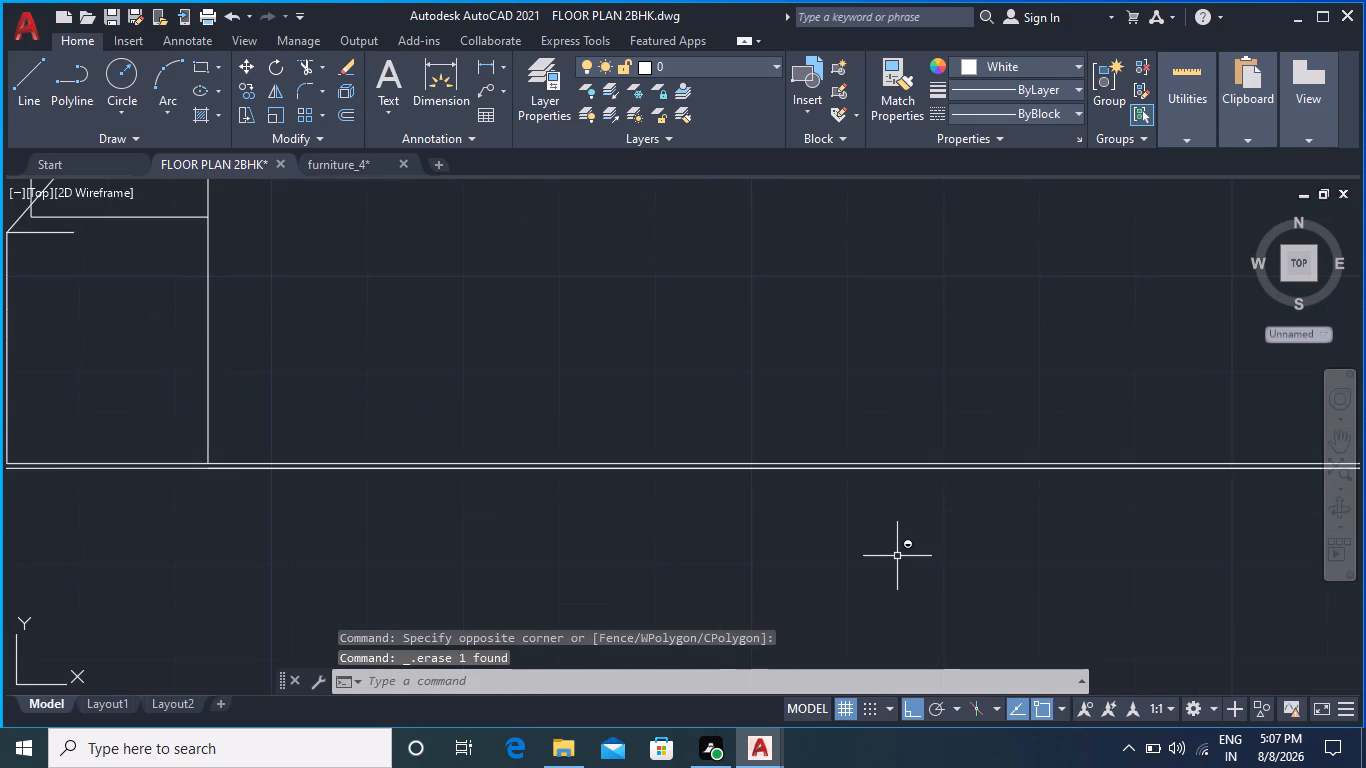
scroll(452, 526, up, 1)
middle_drag(288, 485, 1190, 525)
middle_drag(1248, 527, 1336, 523)
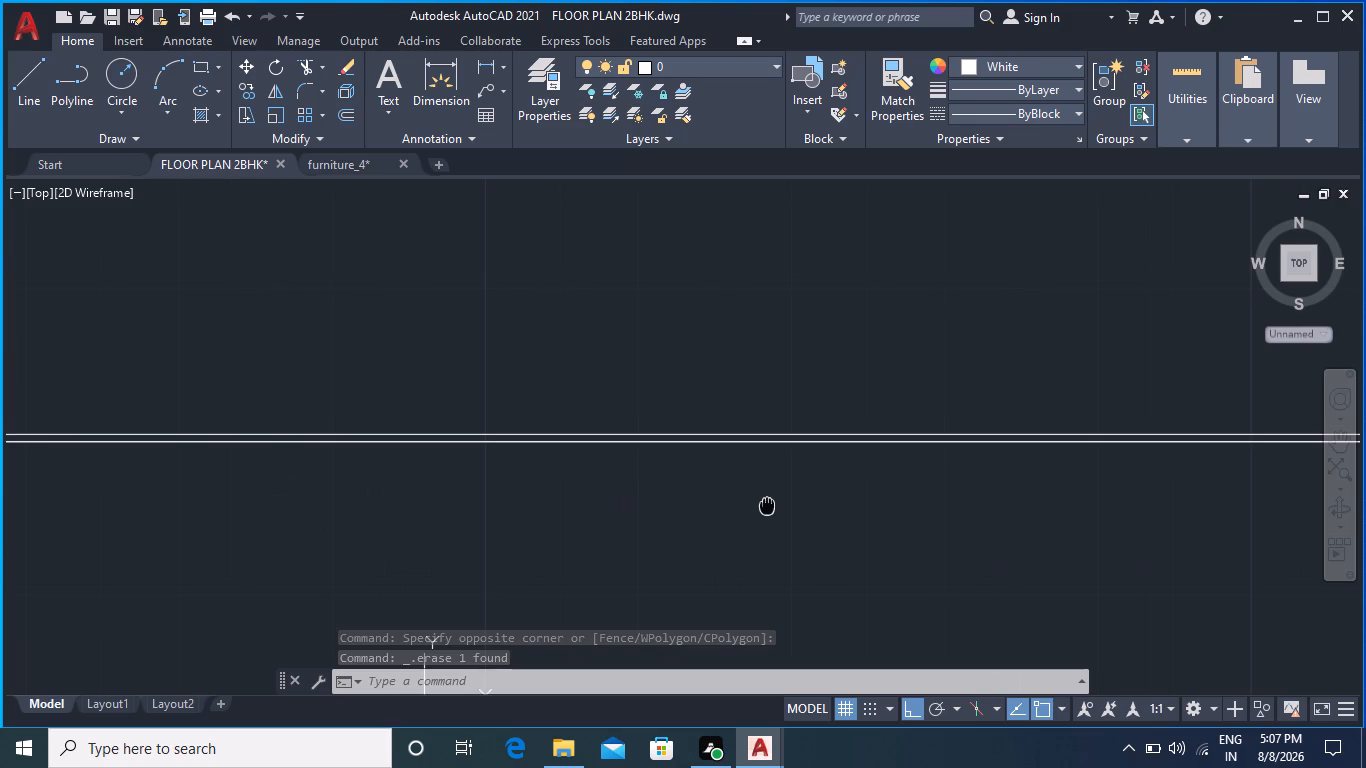
middle_drag(552, 532, 159, 447)
middle_drag(958, 474, 957, 474)
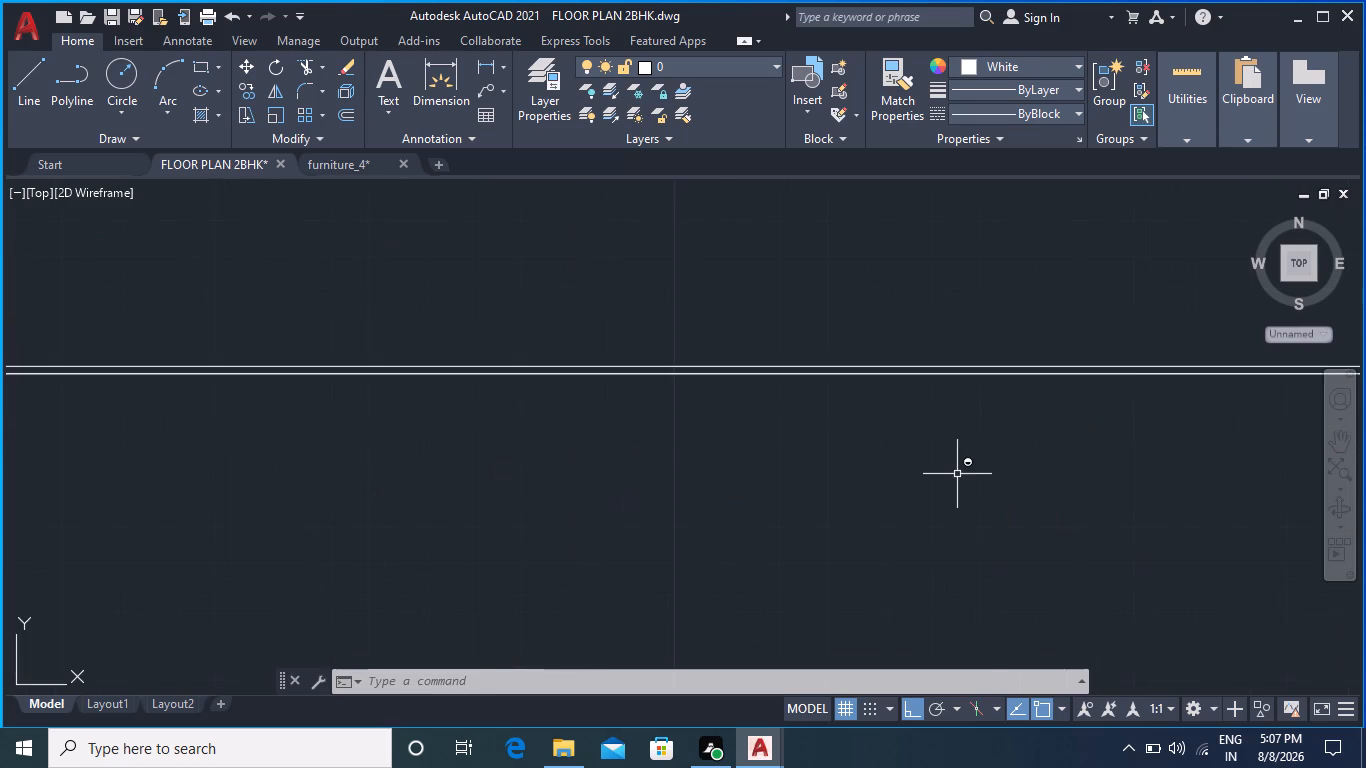
middle_drag(957, 474, 244, 482)
middle_drag(944, 470, 108, 483)
middle_drag(986, 499, 253, 487)
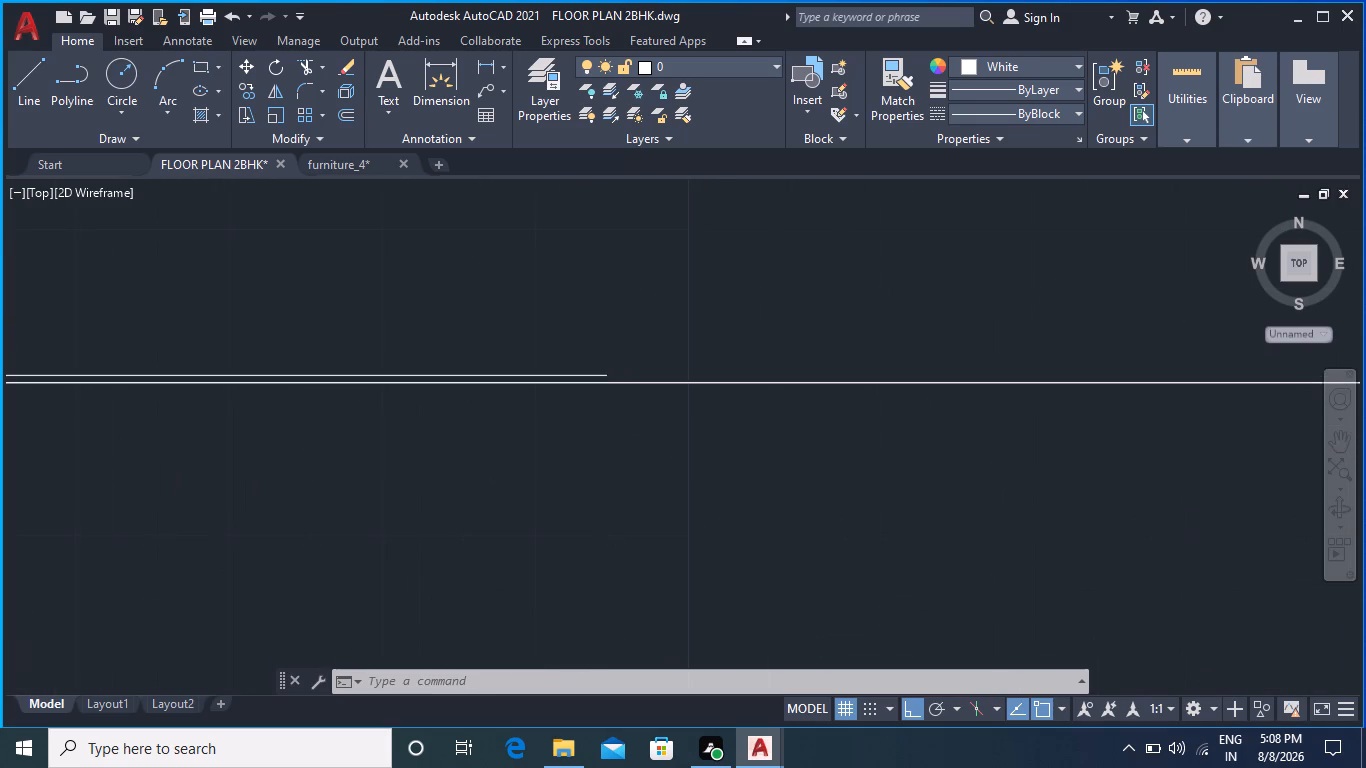
middle_drag(723, 478, 518, 499)
scroll(649, 502, down, 2)
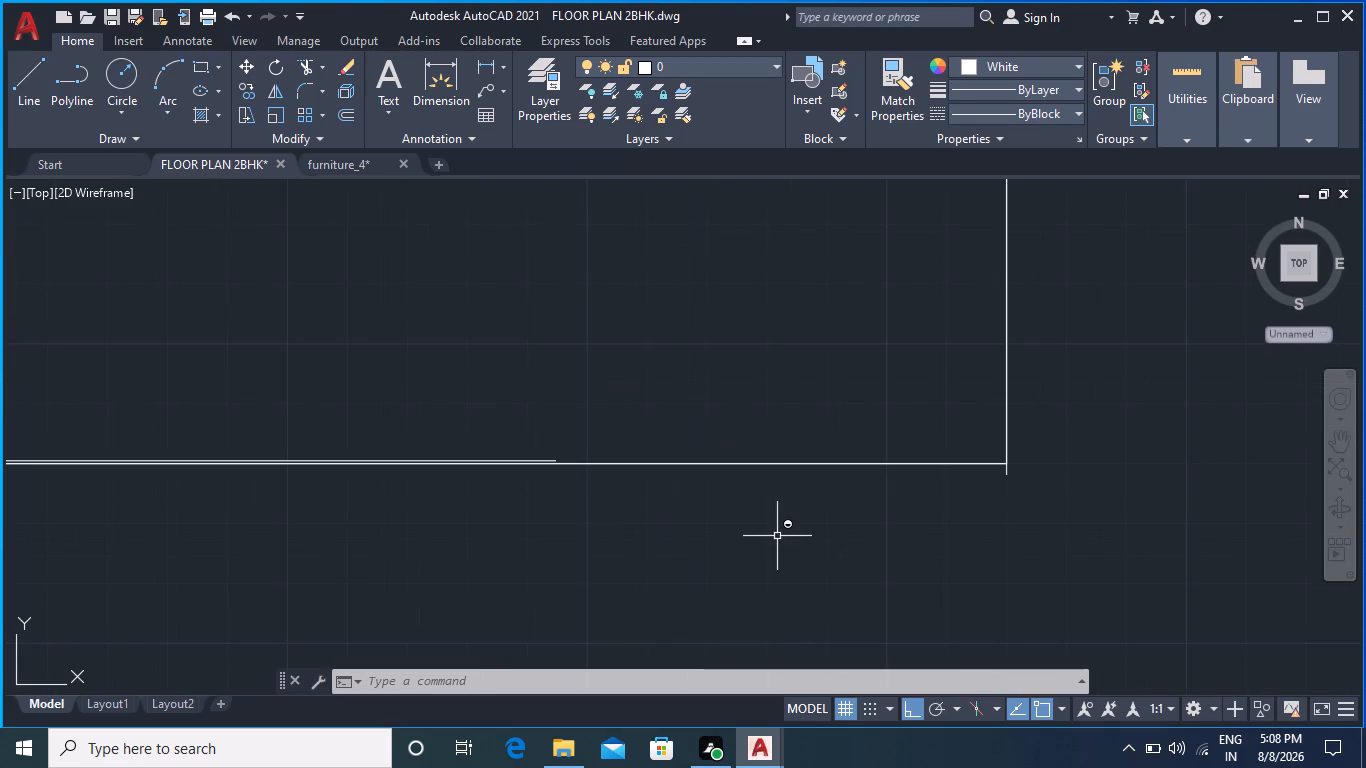
scroll(778, 539, down, 2)
middle_drag(735, 551, 918, 499)
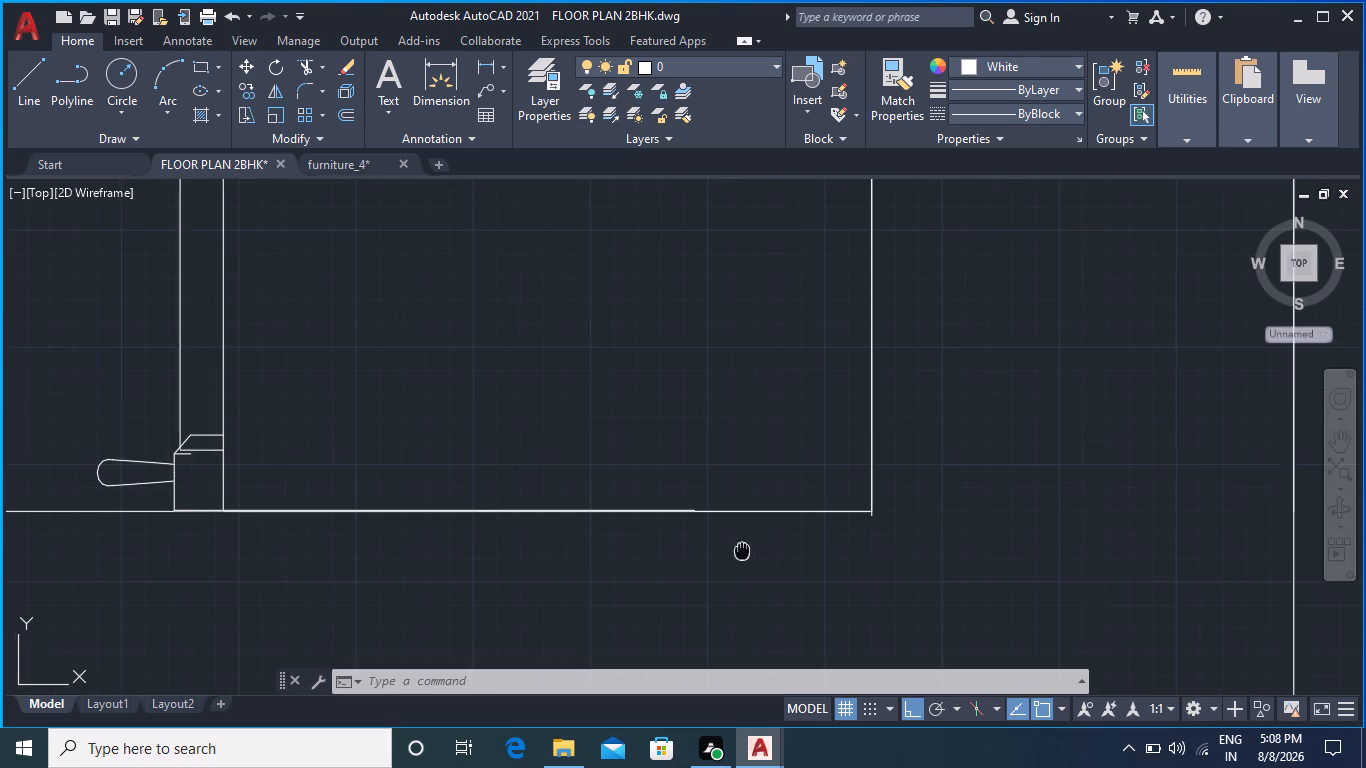
middle_drag(918, 499, 1060, 461)
scroll(534, 433, up, 4)
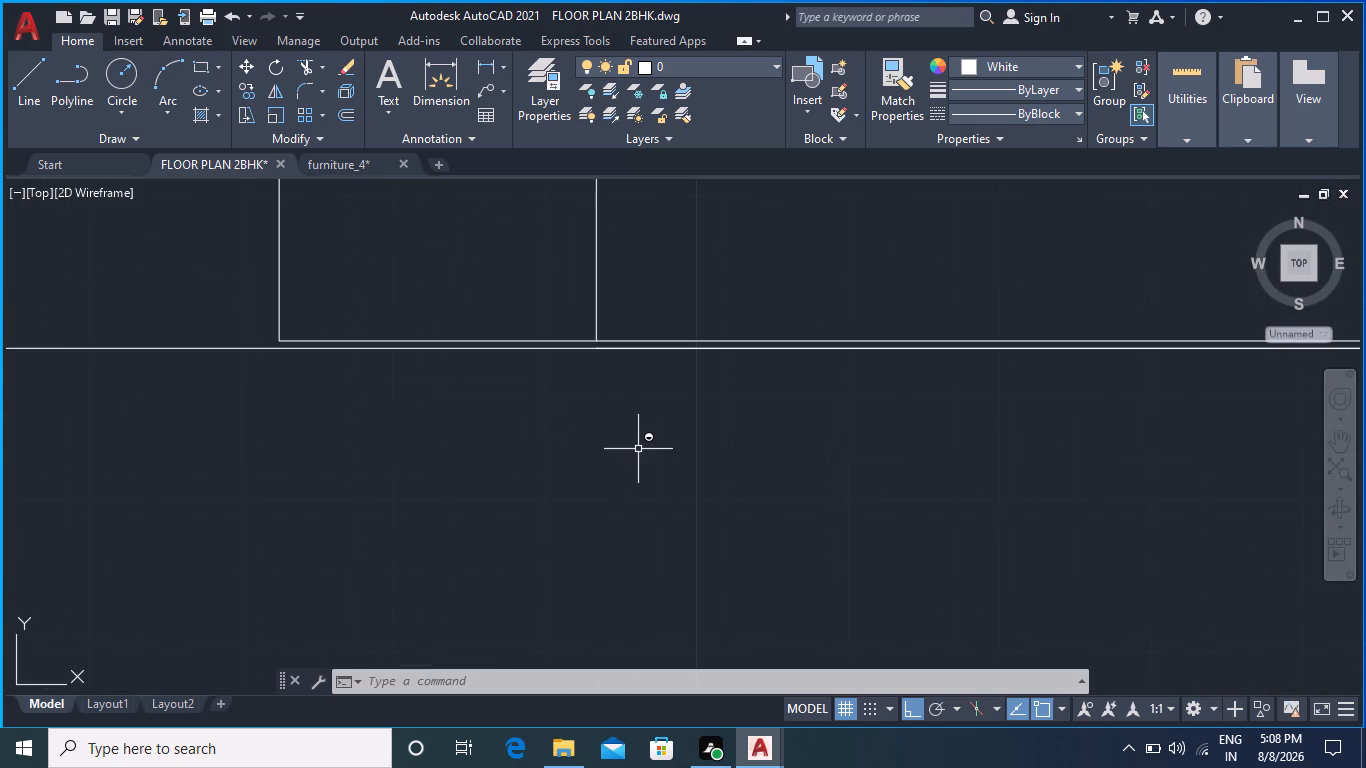
Shorten the far vertical line crossing the lower wall line so its lower endpoint sits just above that line.
middle_drag(673, 452, 22, 433)
middle_drag(959, 480, 345, 482)
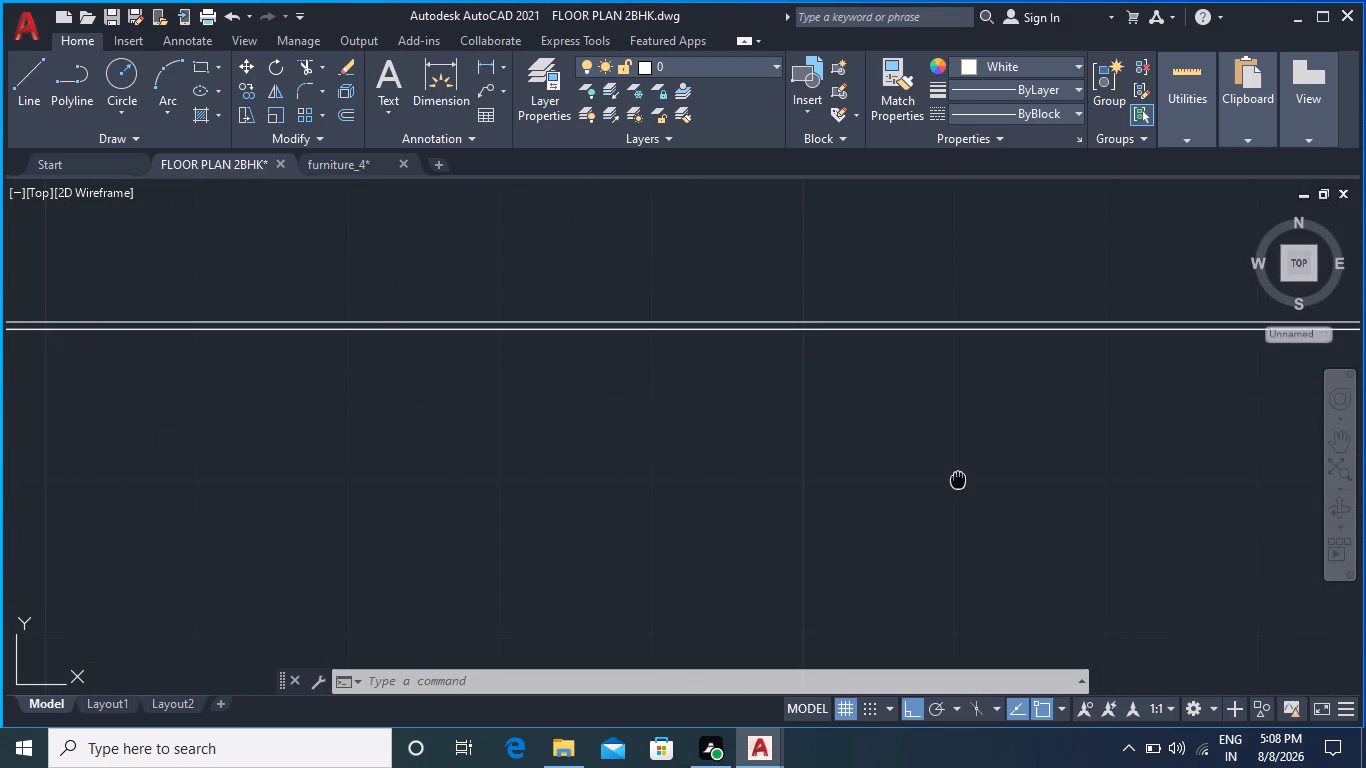
middle_drag(916, 486, 254, 473)
middle_drag(821, 494, 220, 483)
middle_drag(721, 502, 313, 491)
middle_drag(790, 505, 384, 503)
scroll(636, 514, down, 1)
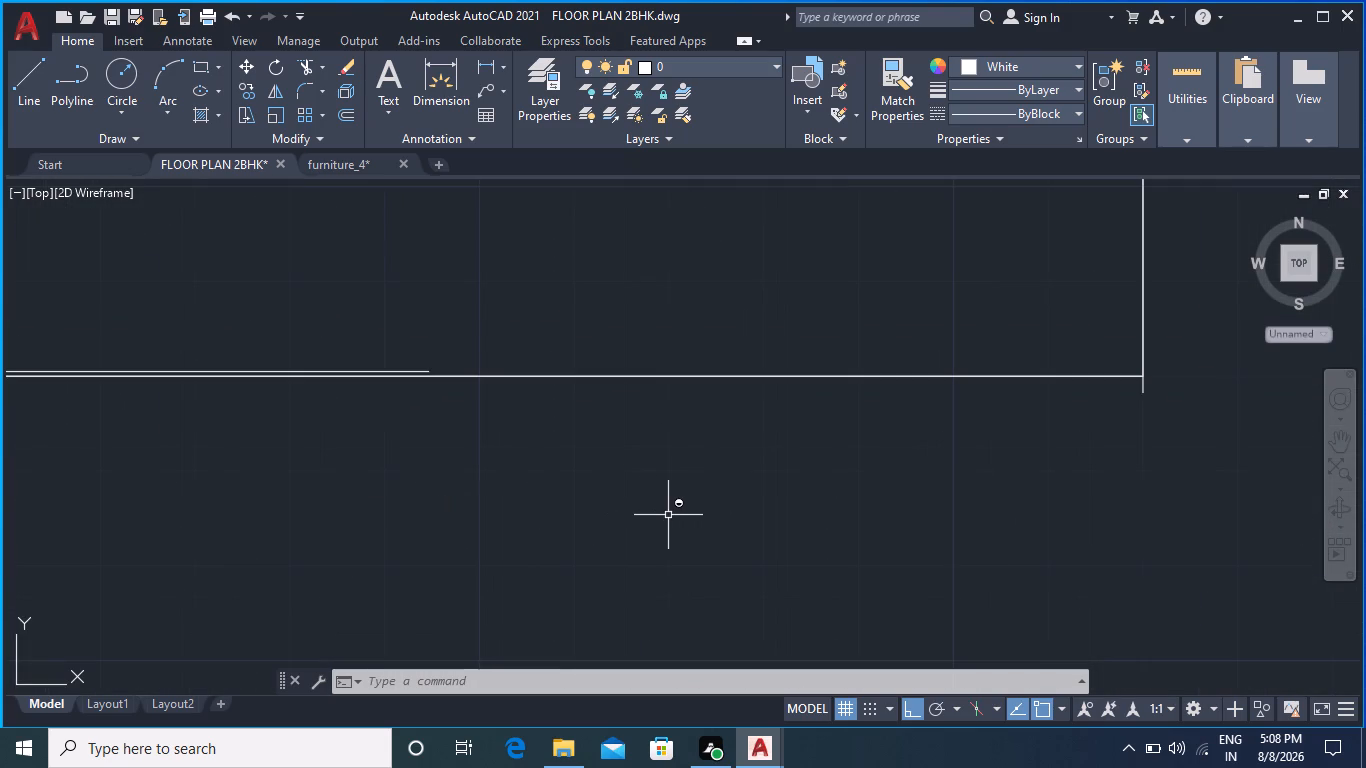
click(1144, 388)
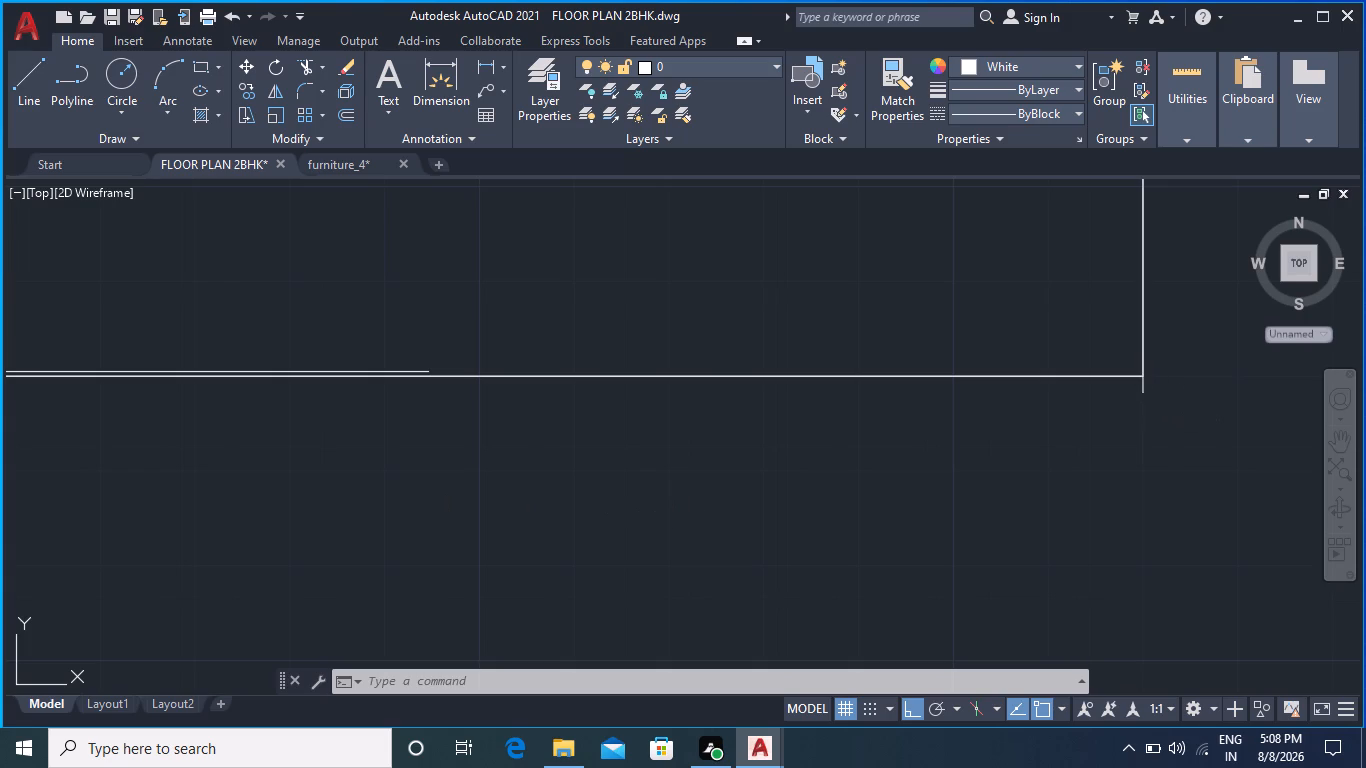
click(1142, 393)
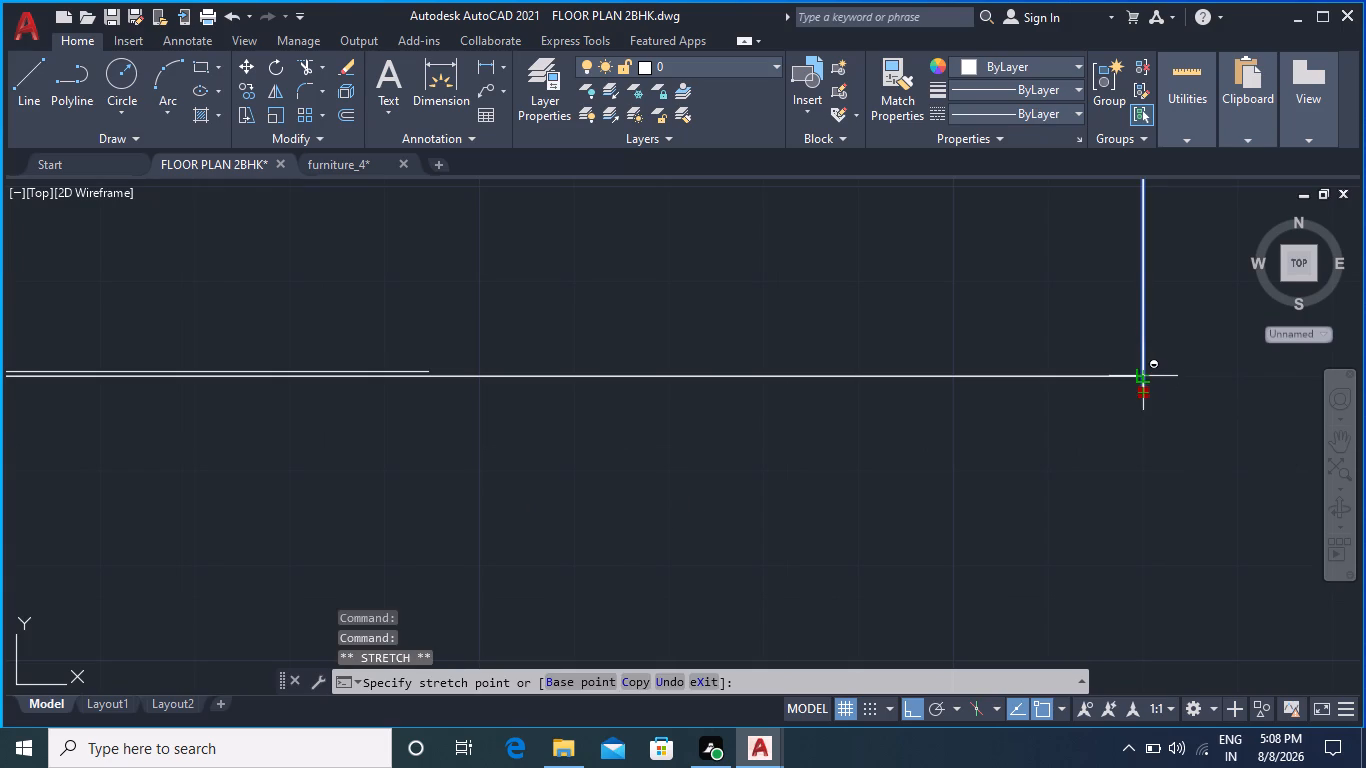
click(1139, 366)
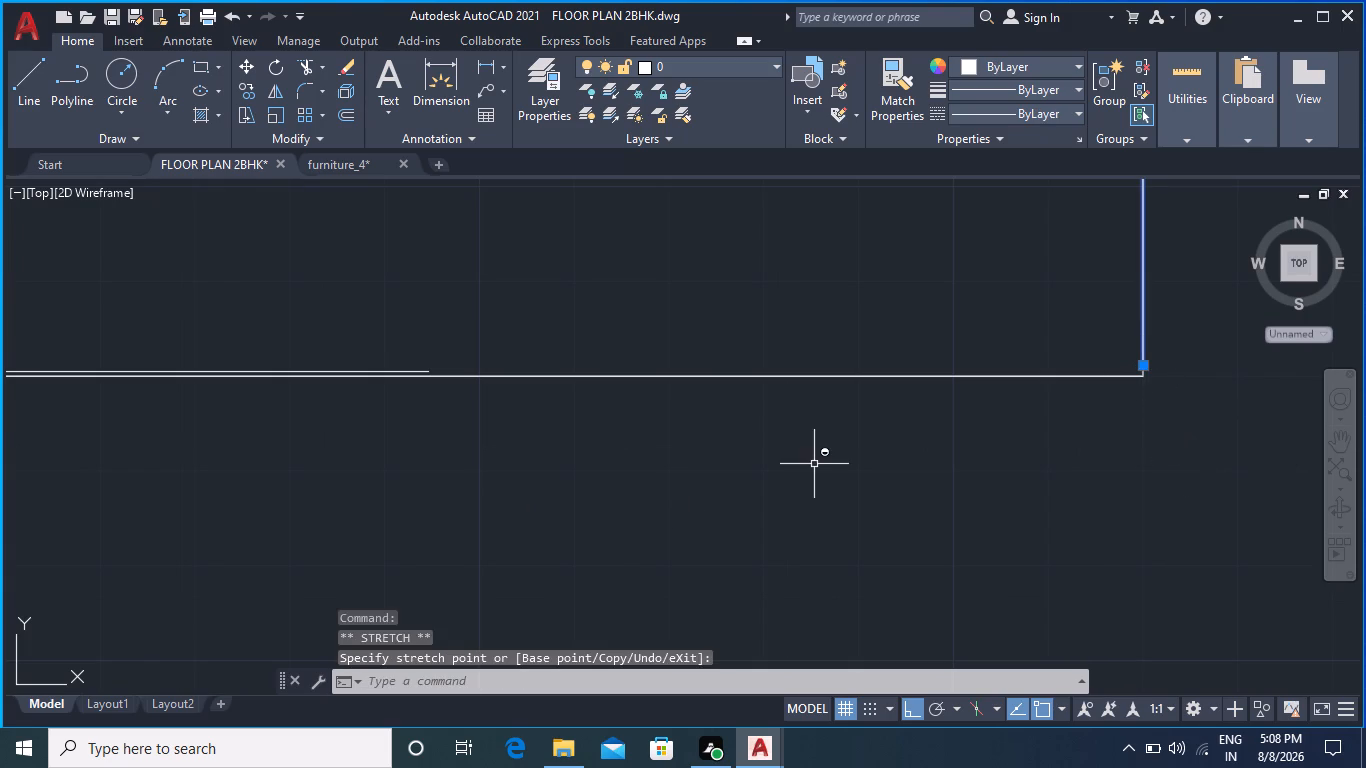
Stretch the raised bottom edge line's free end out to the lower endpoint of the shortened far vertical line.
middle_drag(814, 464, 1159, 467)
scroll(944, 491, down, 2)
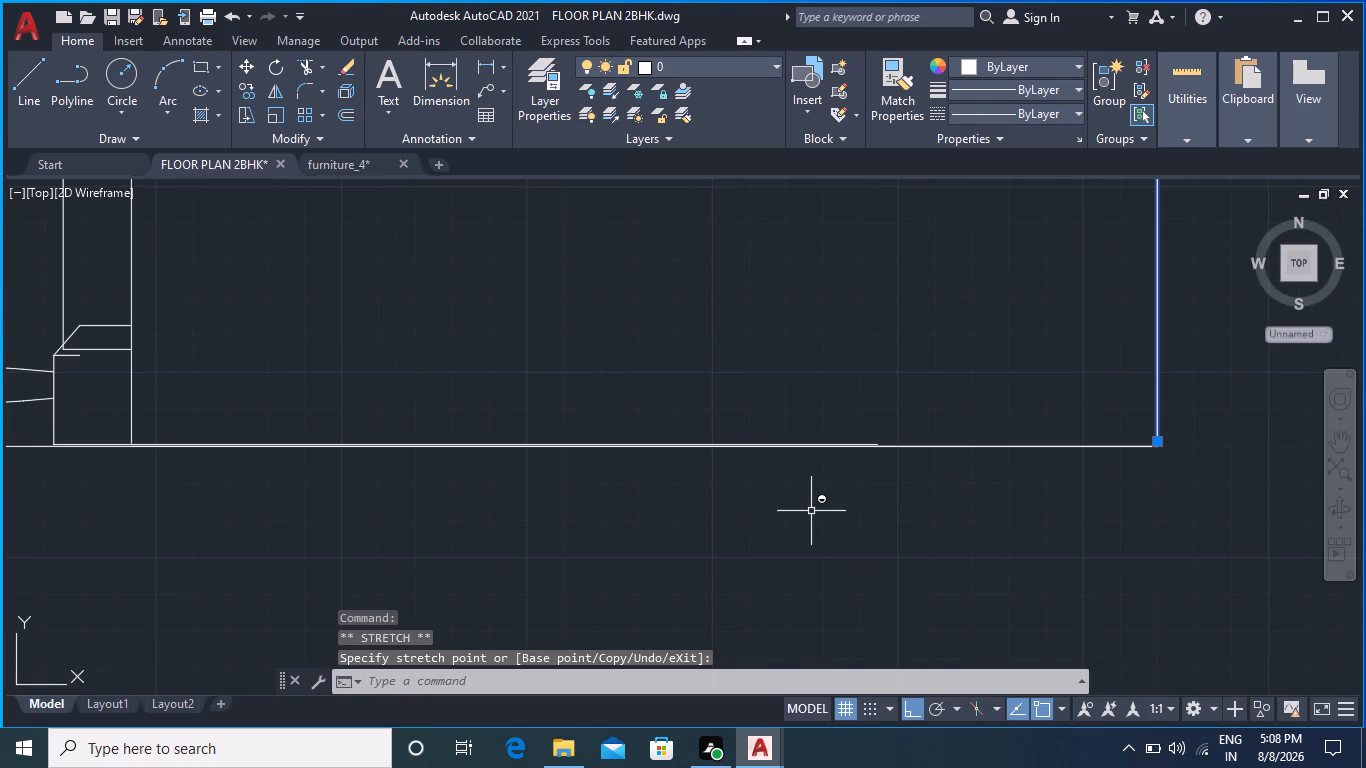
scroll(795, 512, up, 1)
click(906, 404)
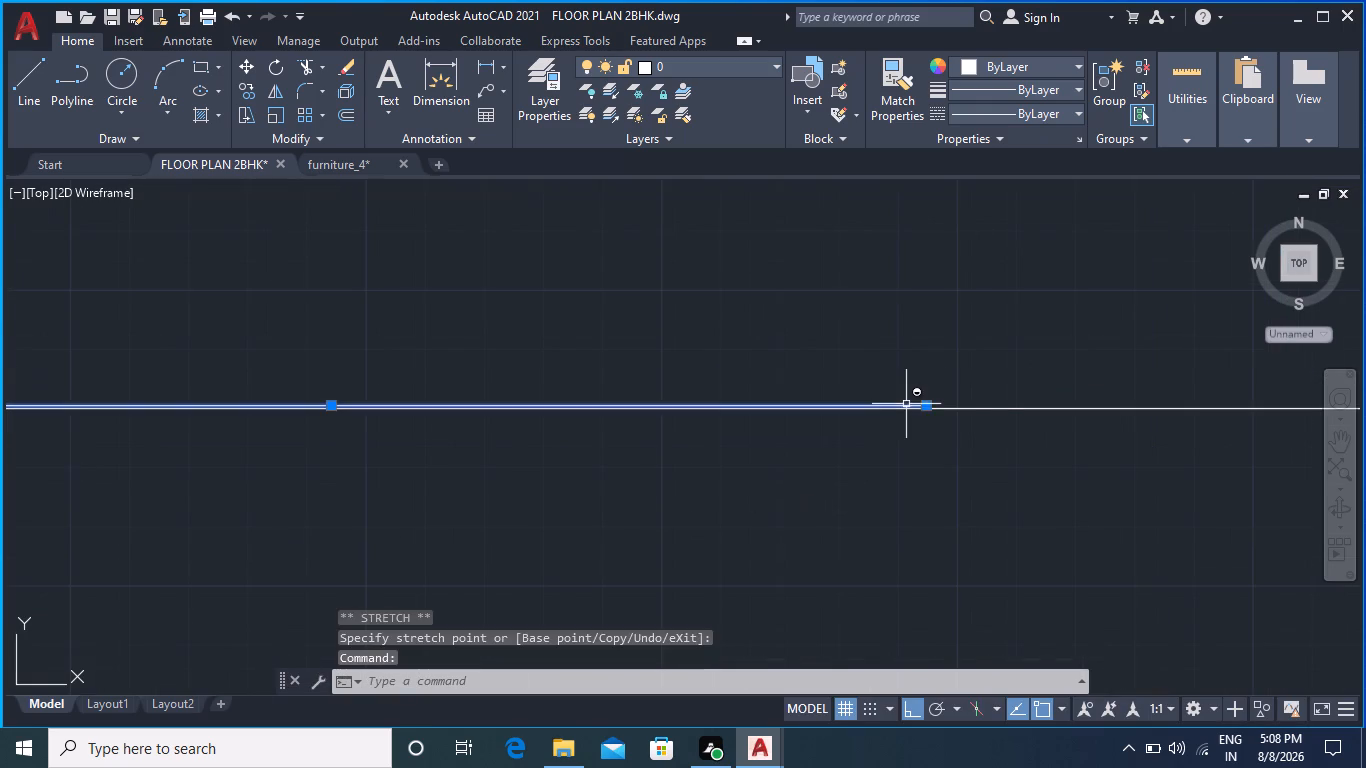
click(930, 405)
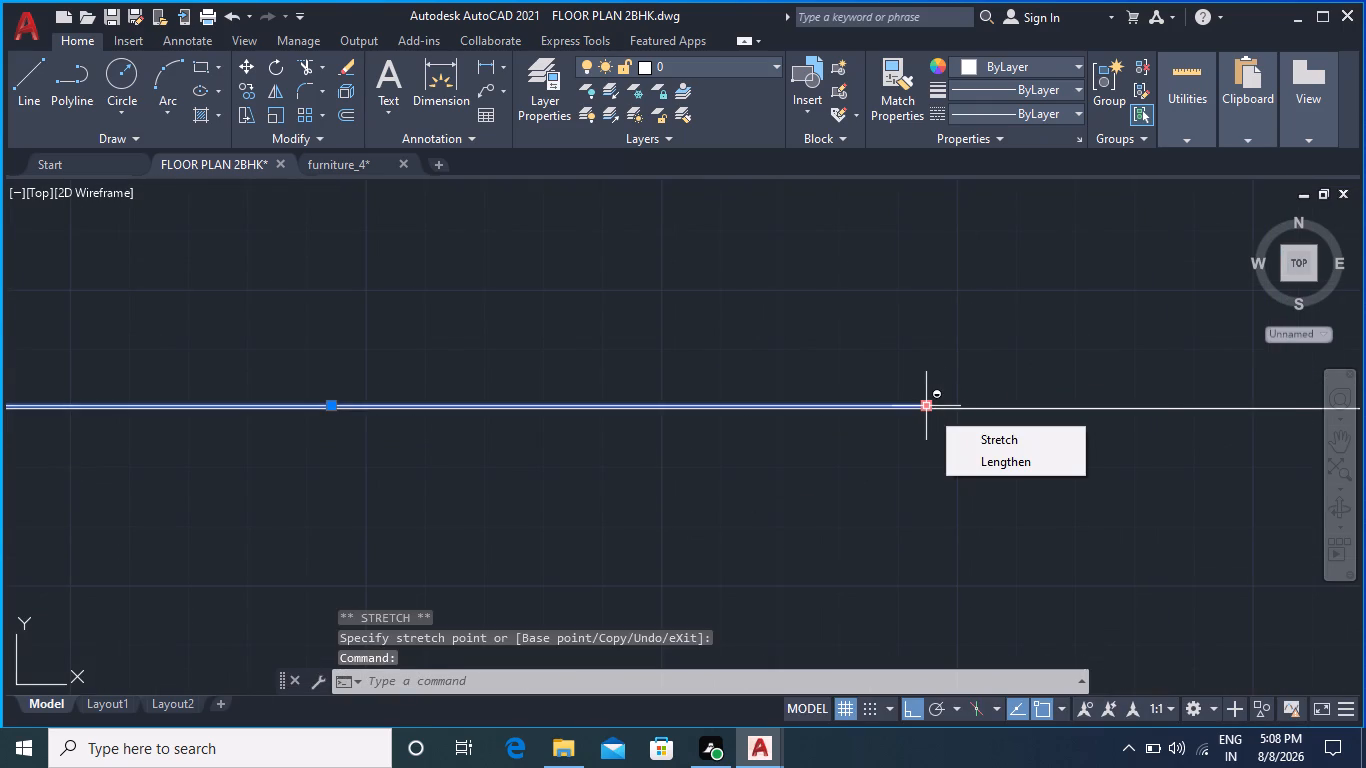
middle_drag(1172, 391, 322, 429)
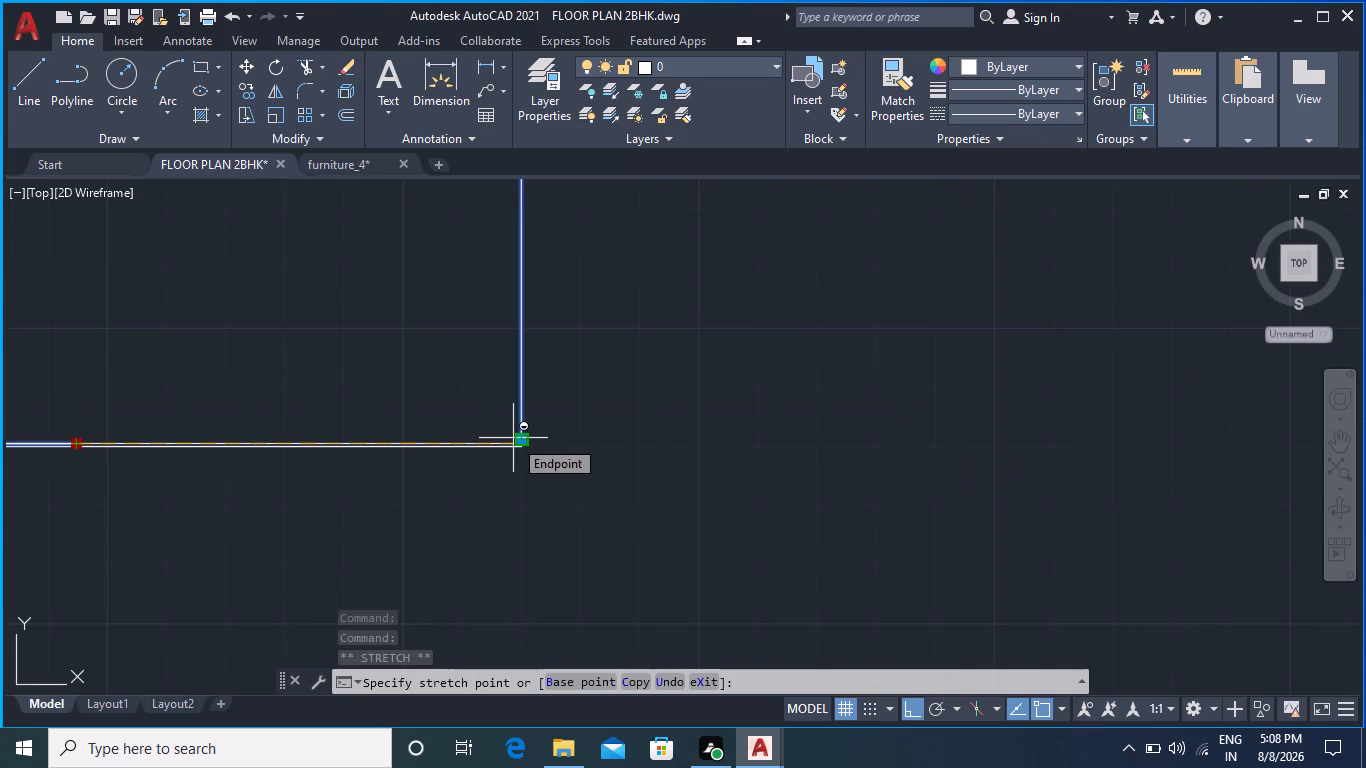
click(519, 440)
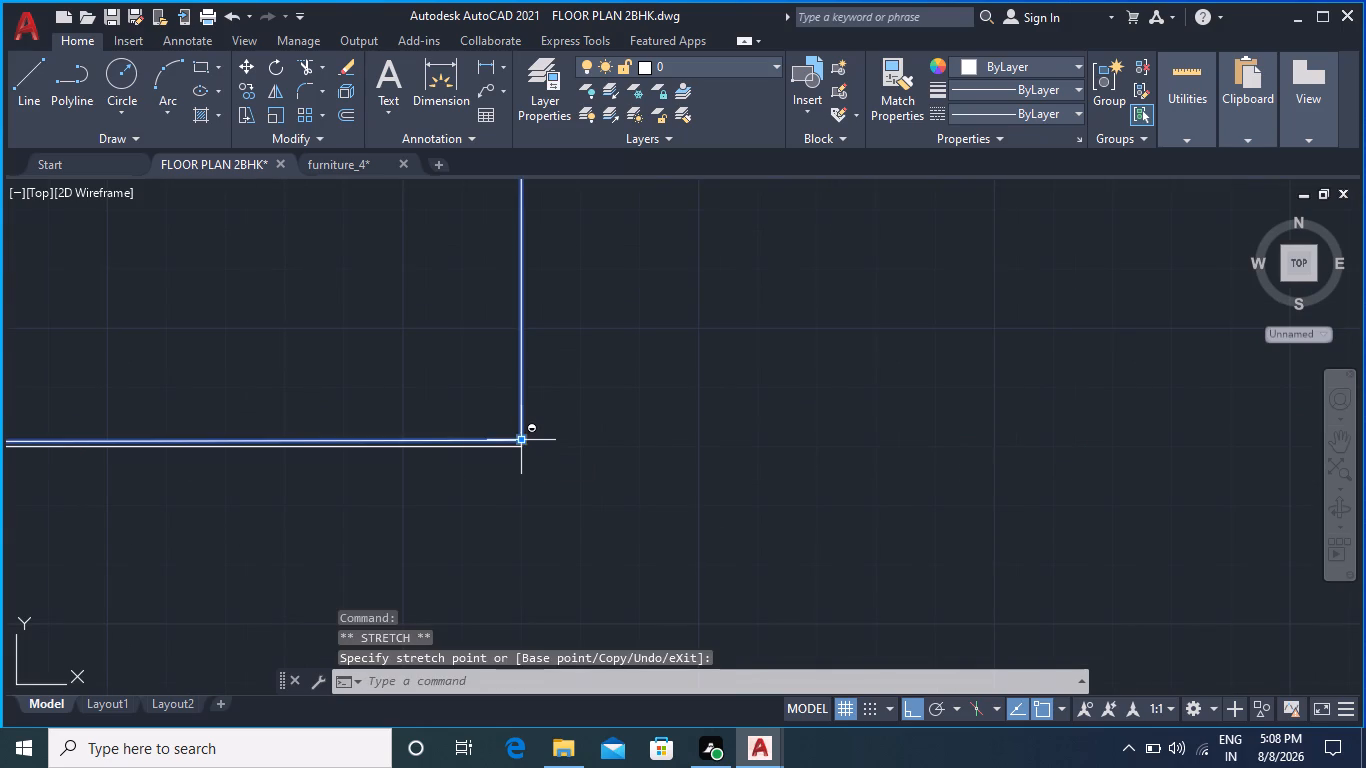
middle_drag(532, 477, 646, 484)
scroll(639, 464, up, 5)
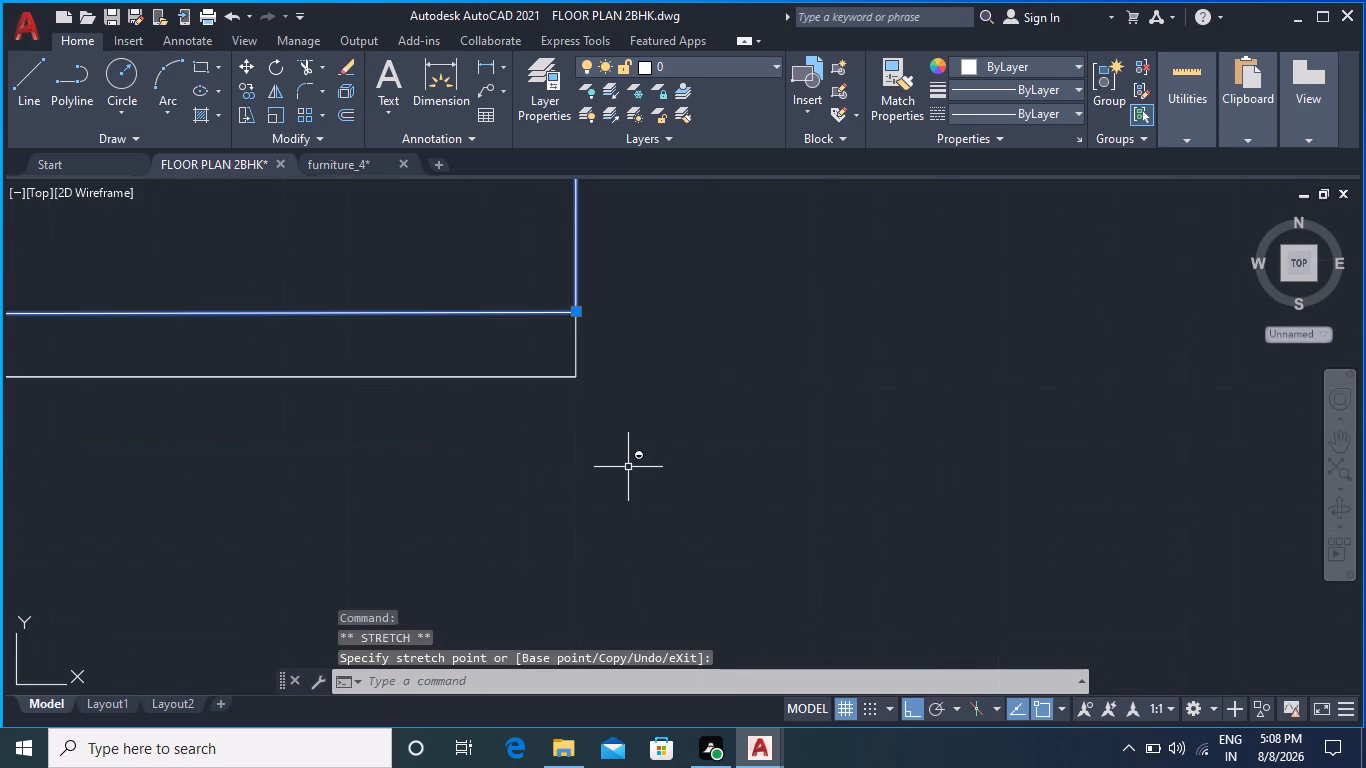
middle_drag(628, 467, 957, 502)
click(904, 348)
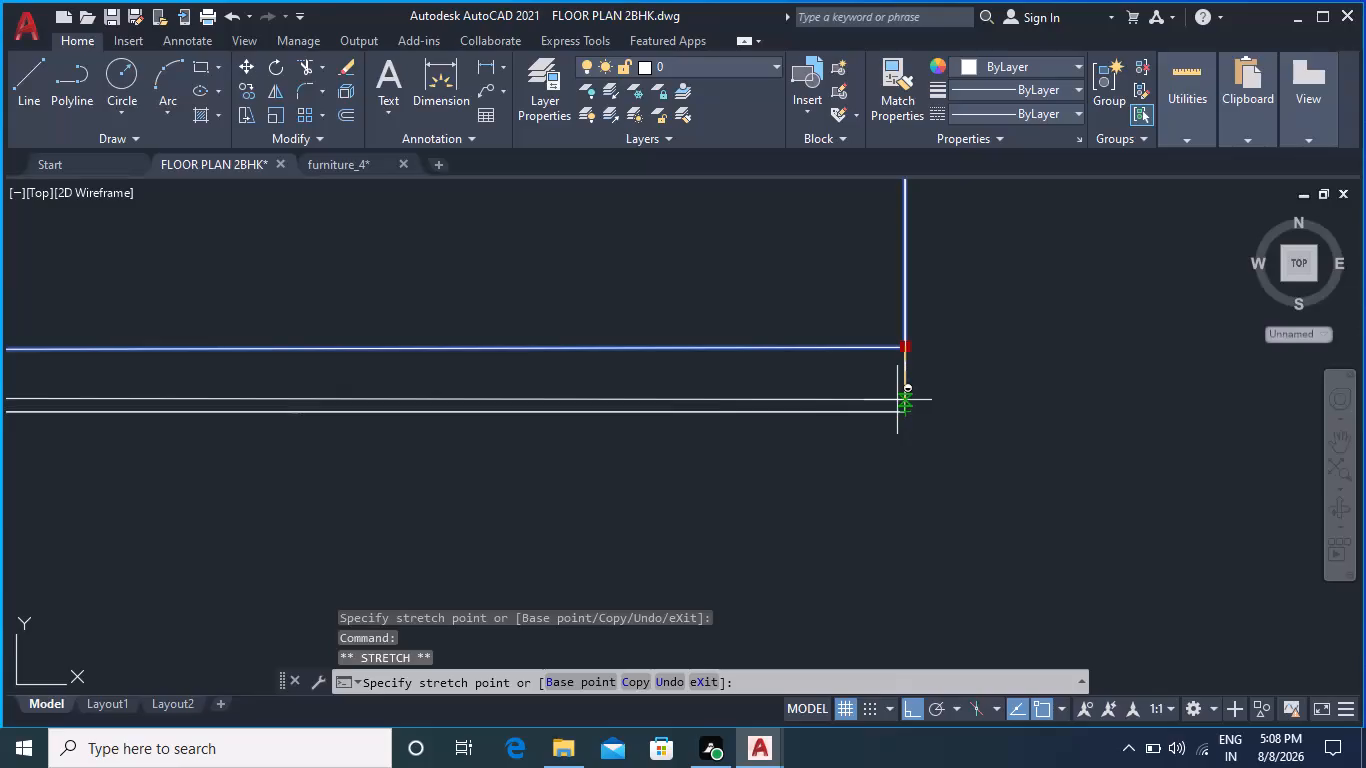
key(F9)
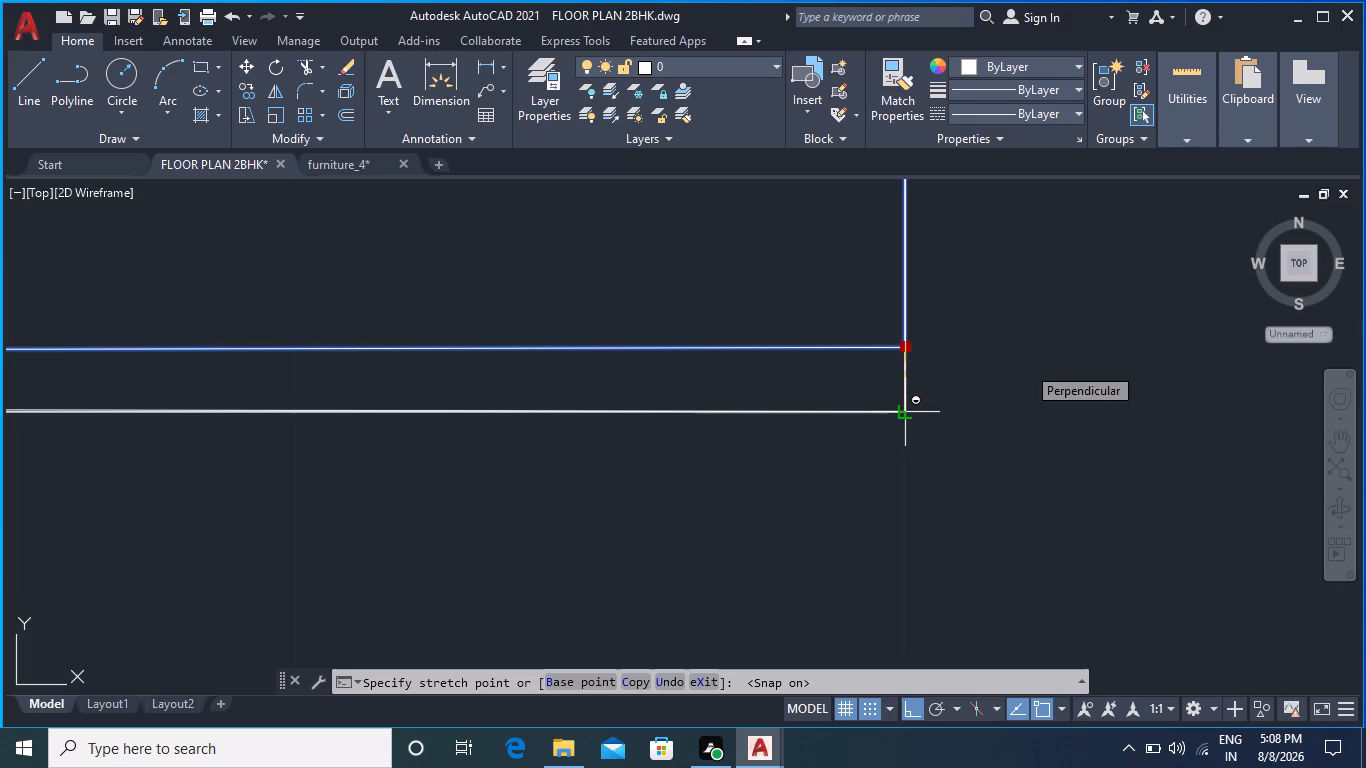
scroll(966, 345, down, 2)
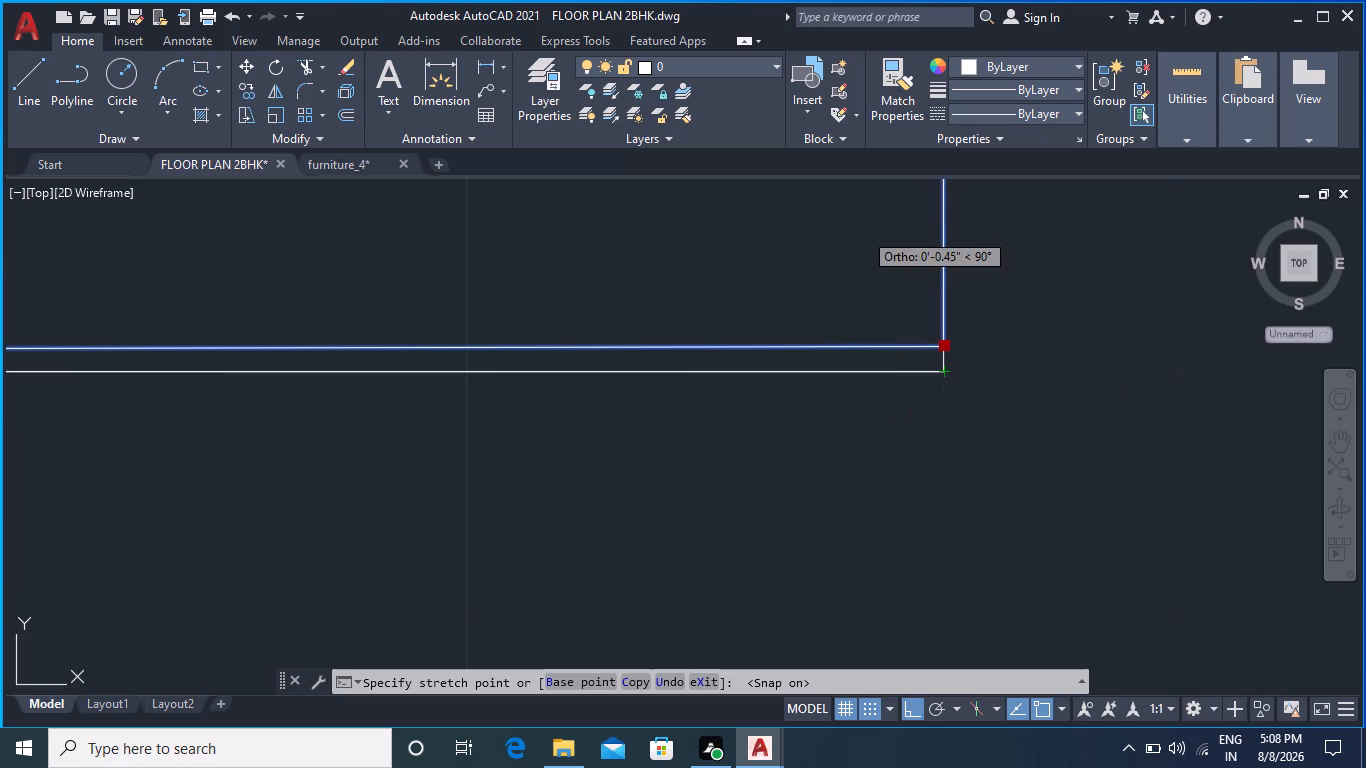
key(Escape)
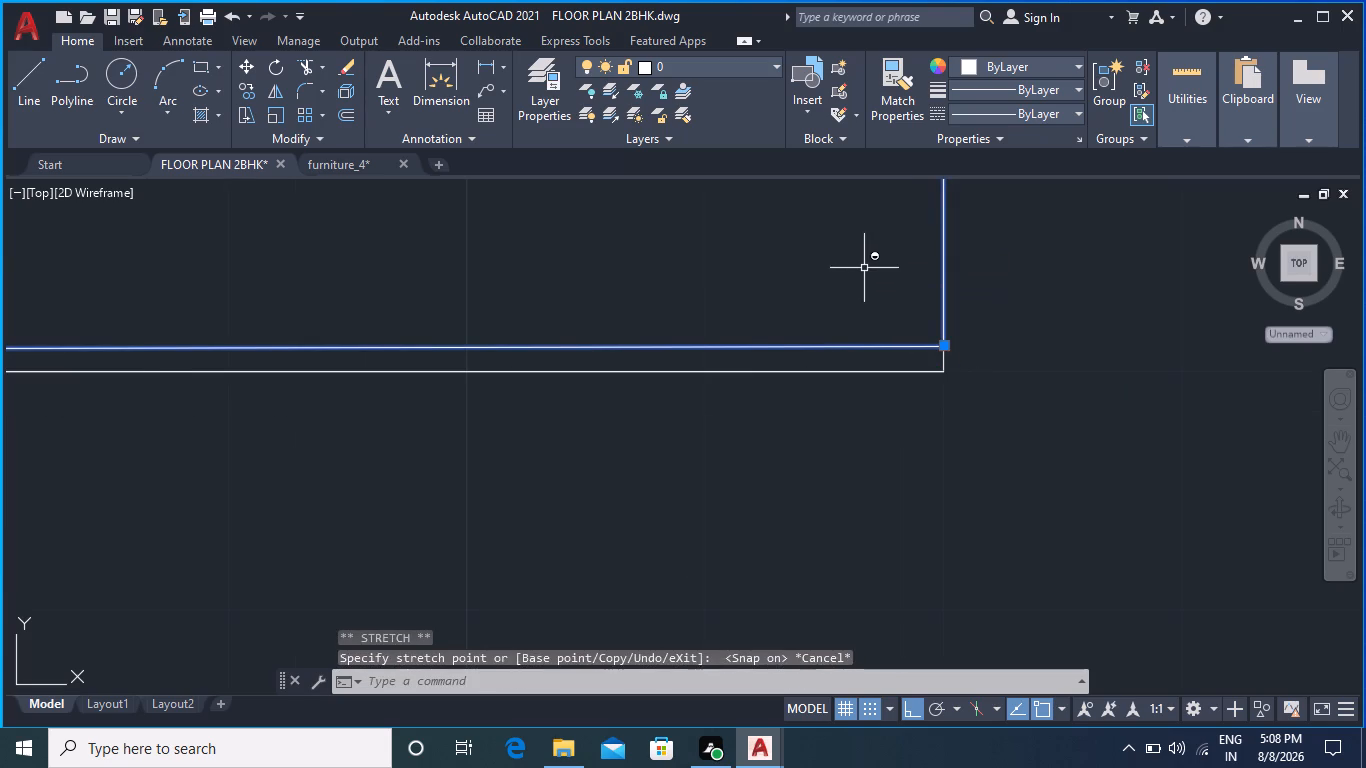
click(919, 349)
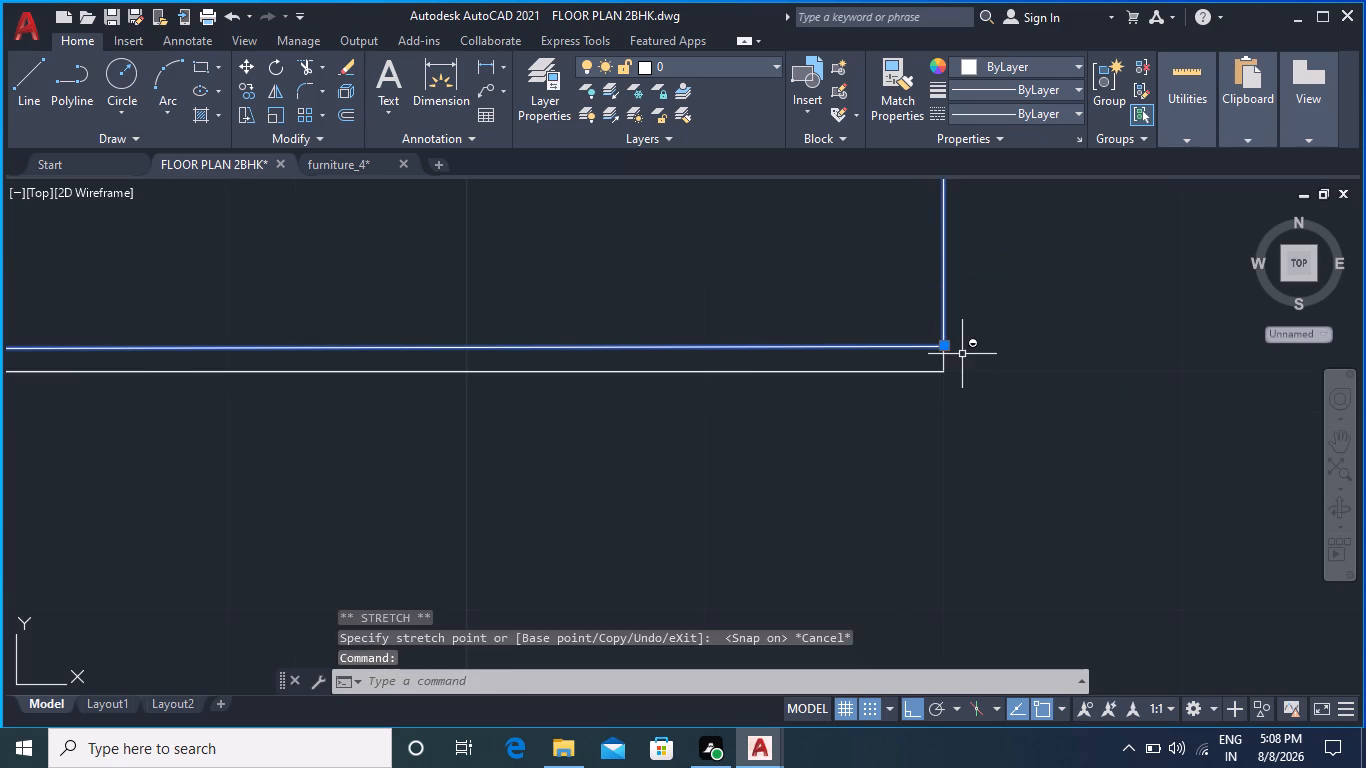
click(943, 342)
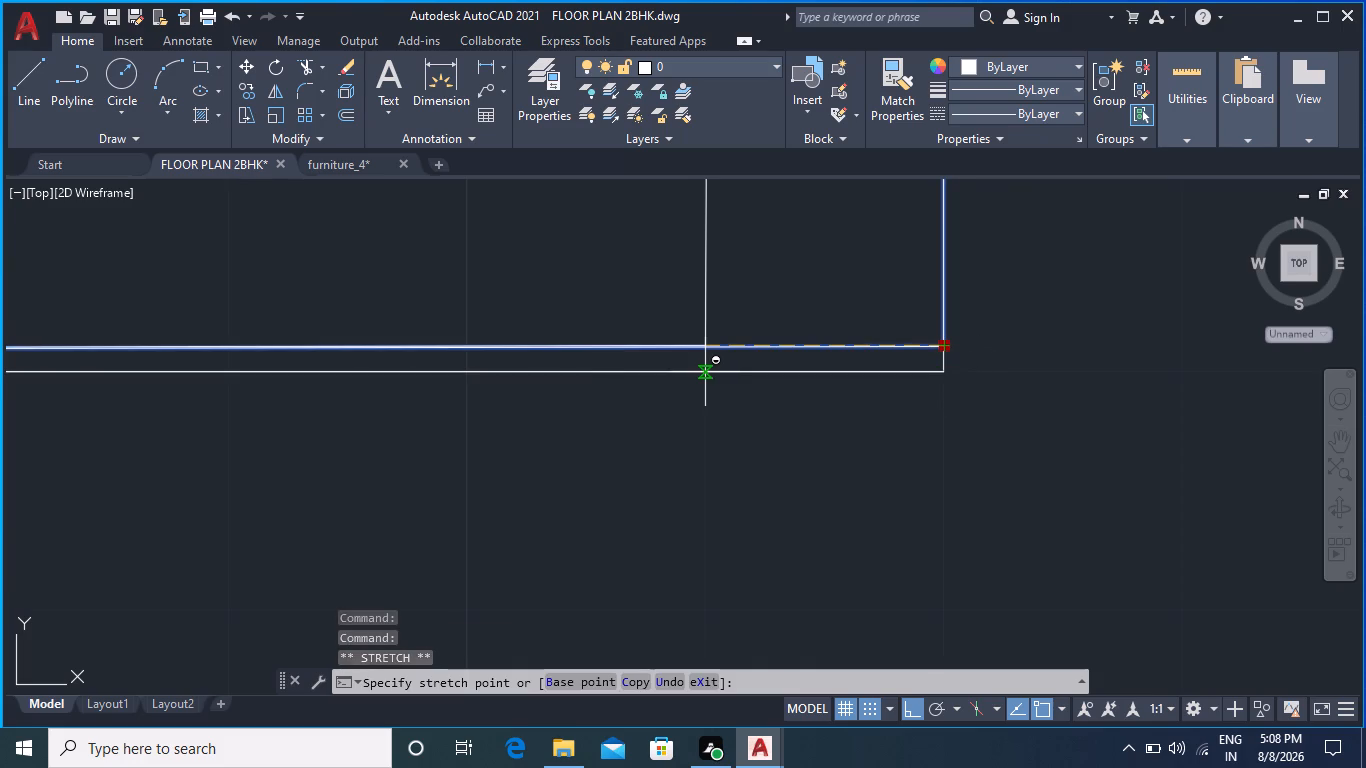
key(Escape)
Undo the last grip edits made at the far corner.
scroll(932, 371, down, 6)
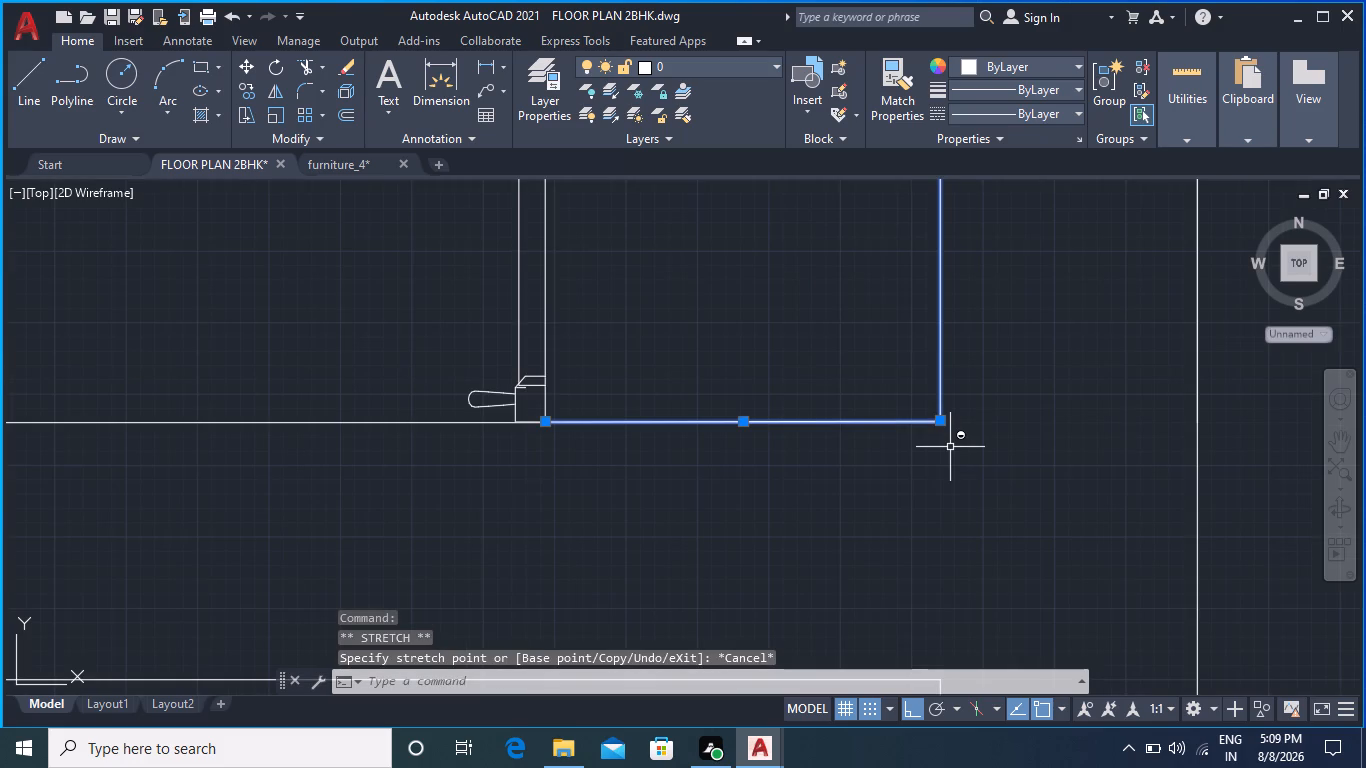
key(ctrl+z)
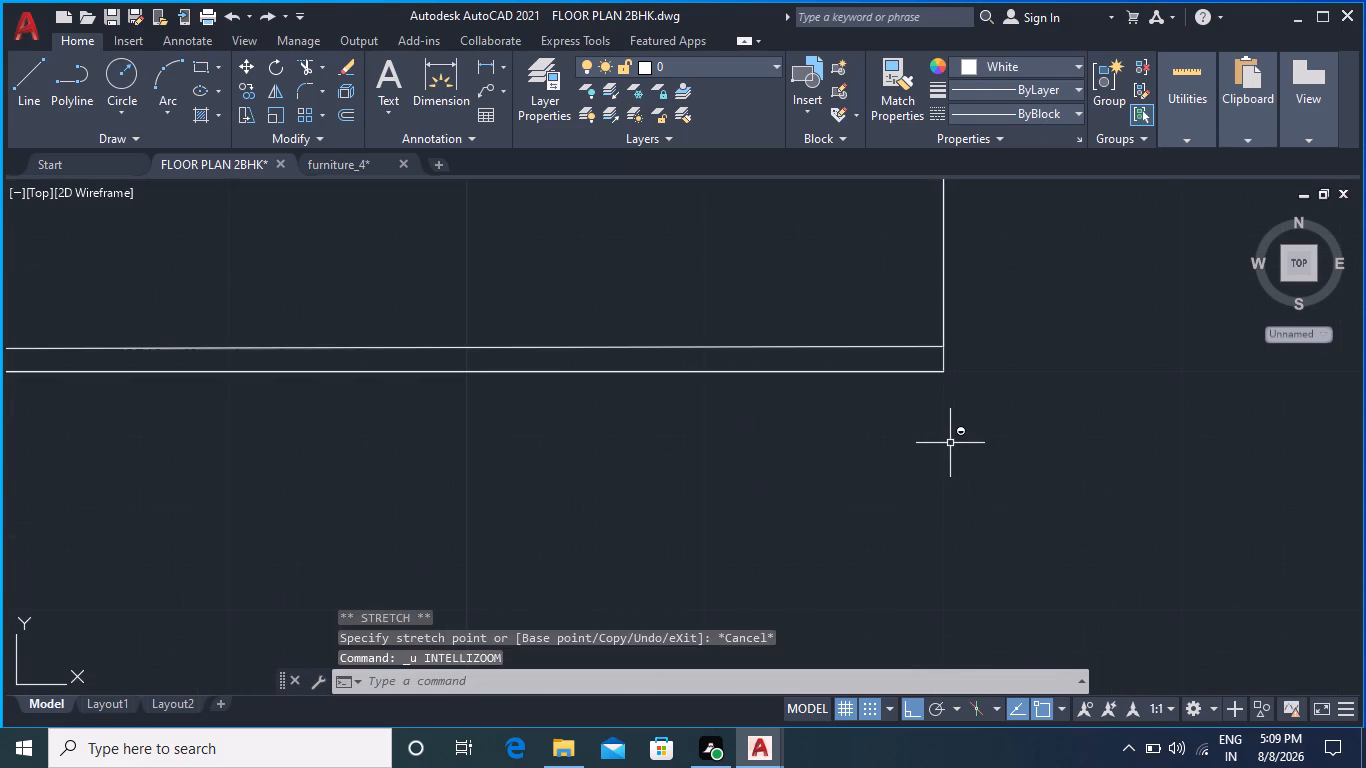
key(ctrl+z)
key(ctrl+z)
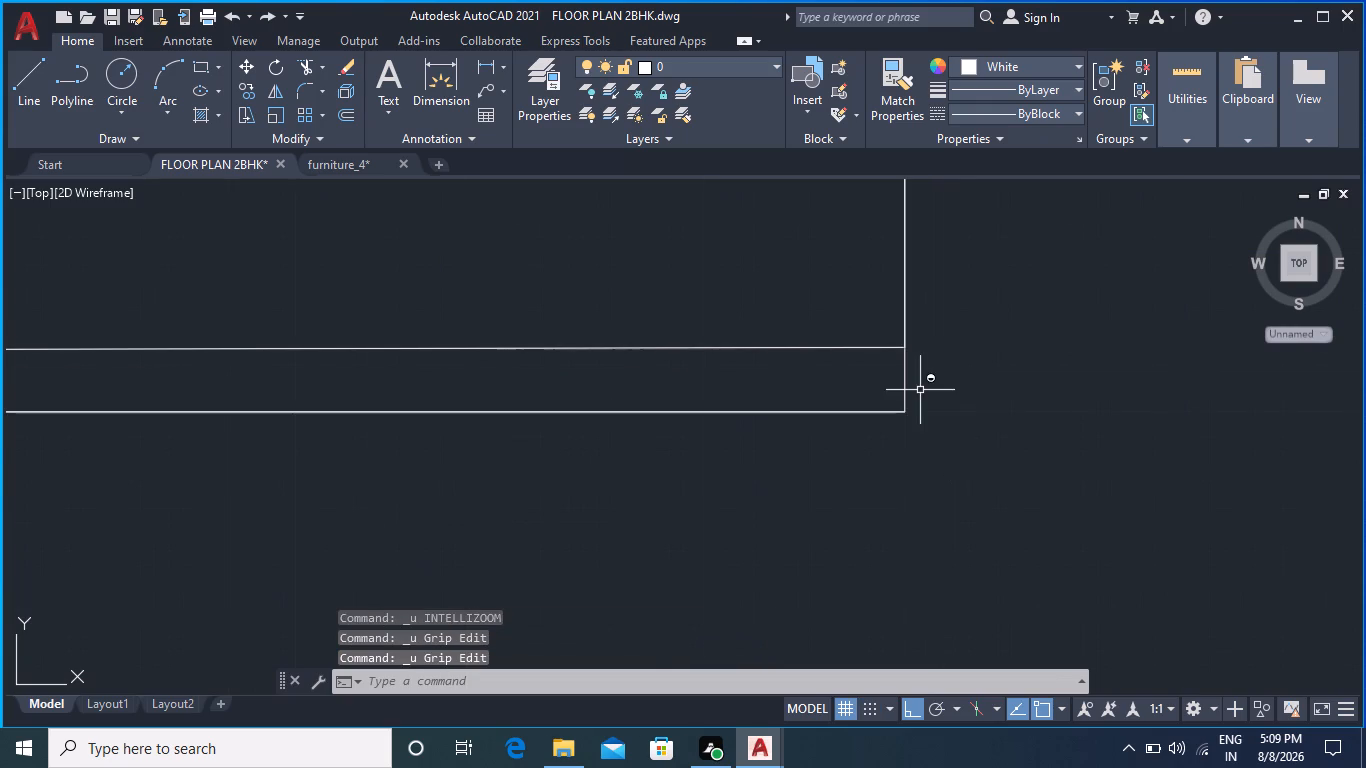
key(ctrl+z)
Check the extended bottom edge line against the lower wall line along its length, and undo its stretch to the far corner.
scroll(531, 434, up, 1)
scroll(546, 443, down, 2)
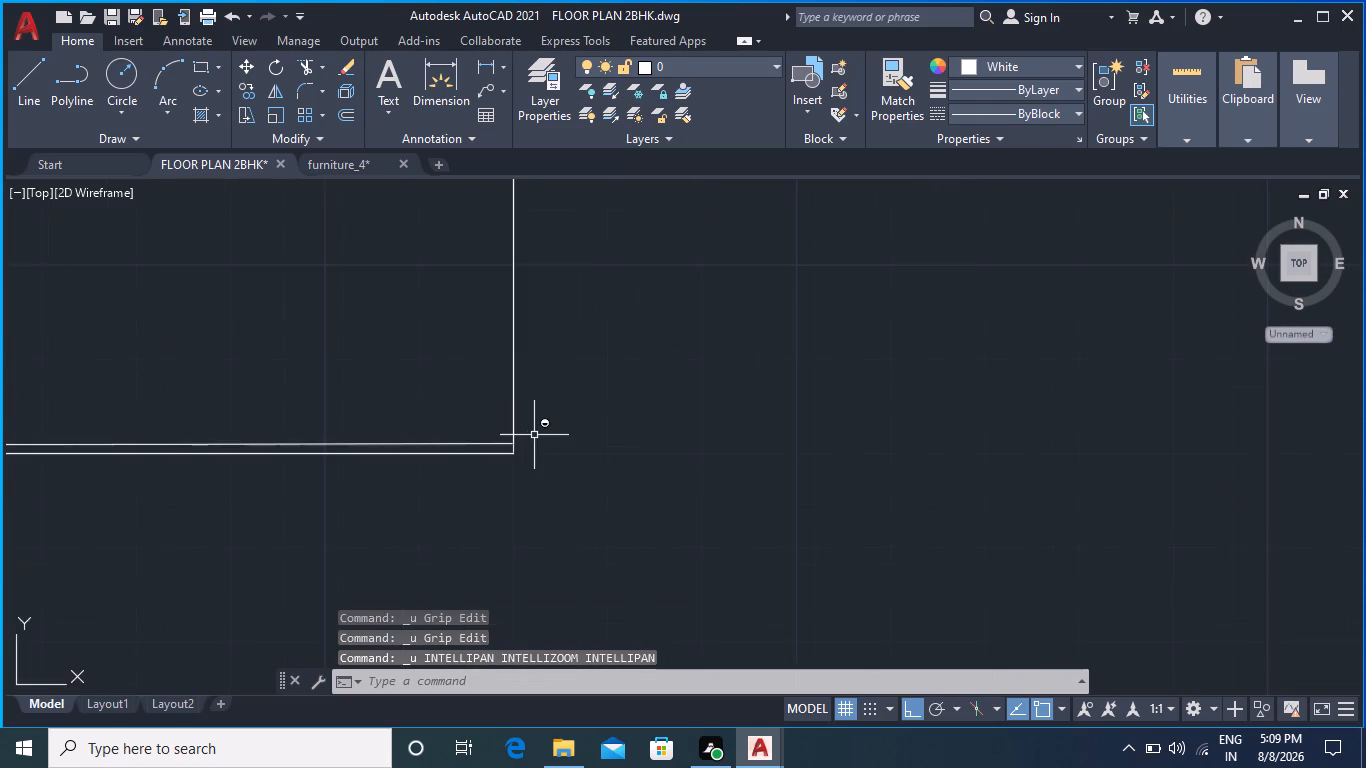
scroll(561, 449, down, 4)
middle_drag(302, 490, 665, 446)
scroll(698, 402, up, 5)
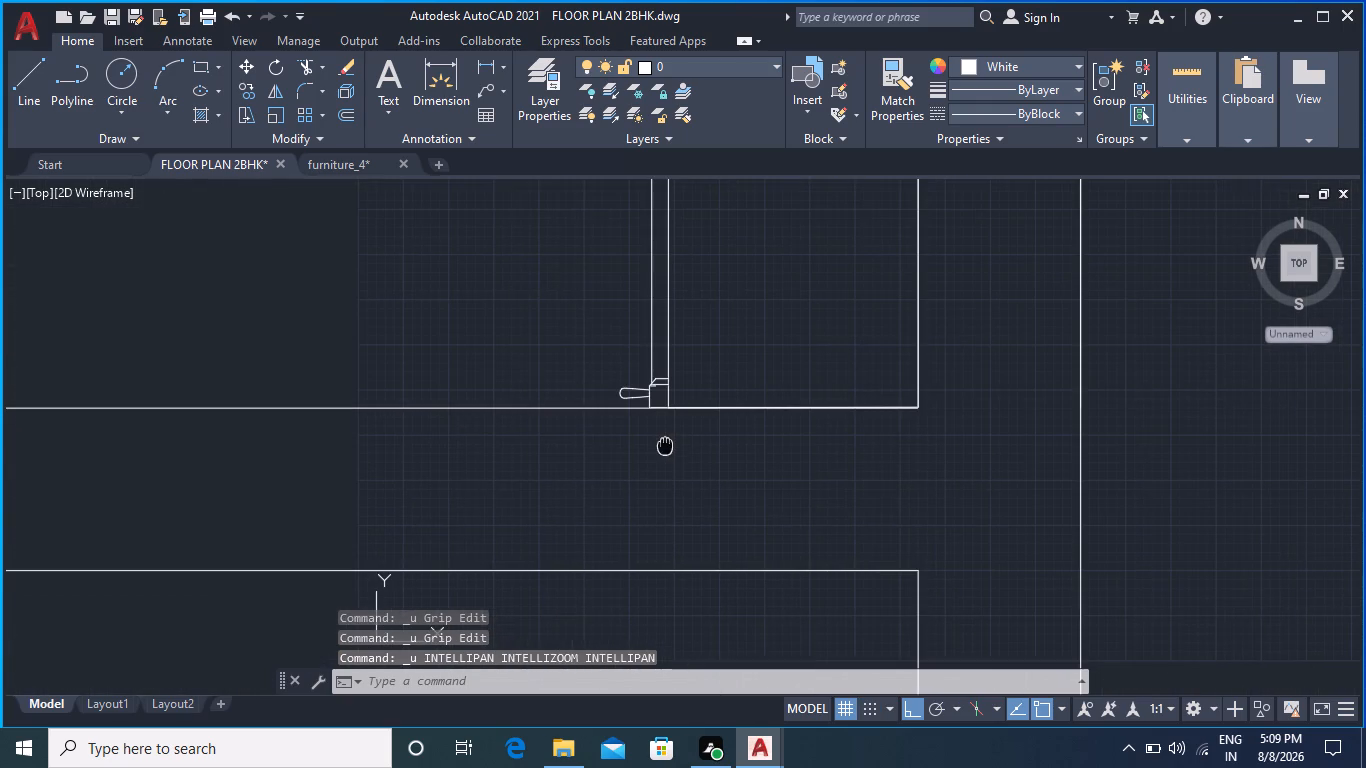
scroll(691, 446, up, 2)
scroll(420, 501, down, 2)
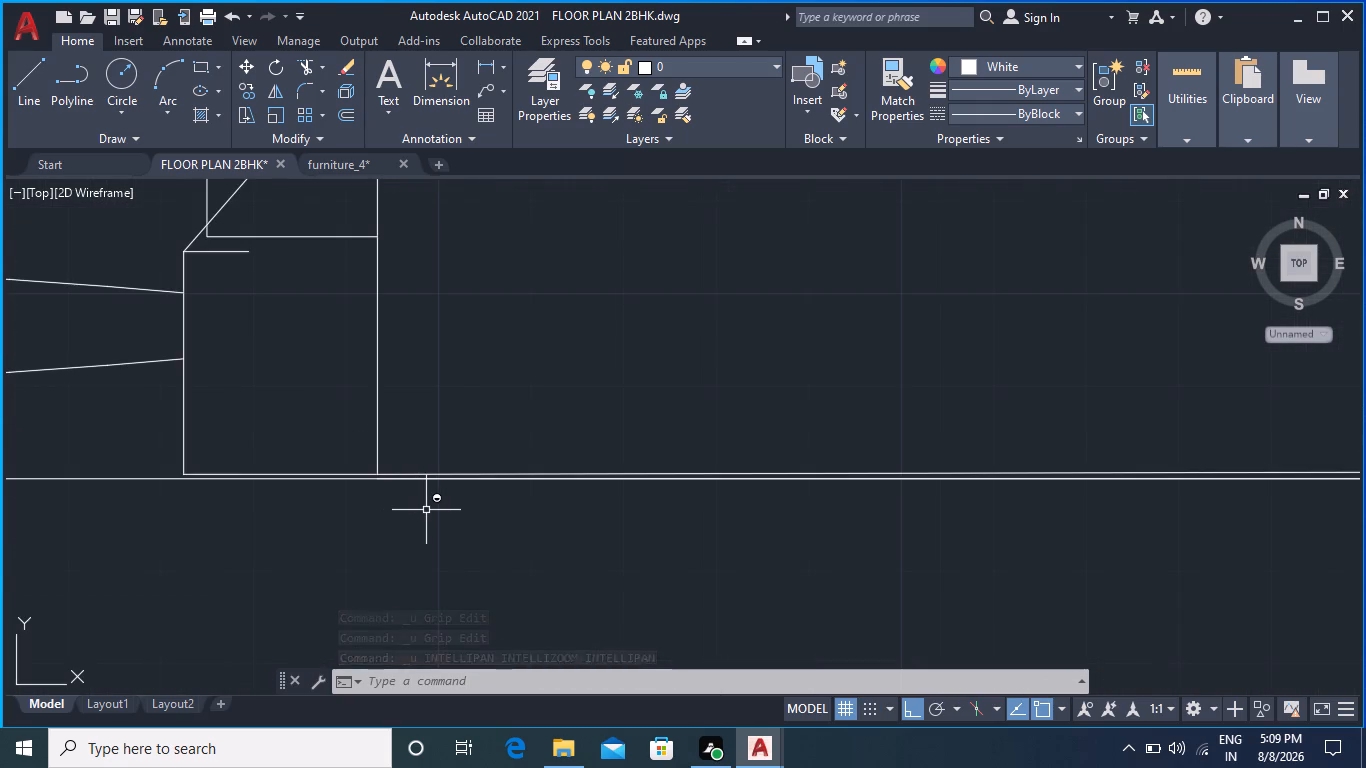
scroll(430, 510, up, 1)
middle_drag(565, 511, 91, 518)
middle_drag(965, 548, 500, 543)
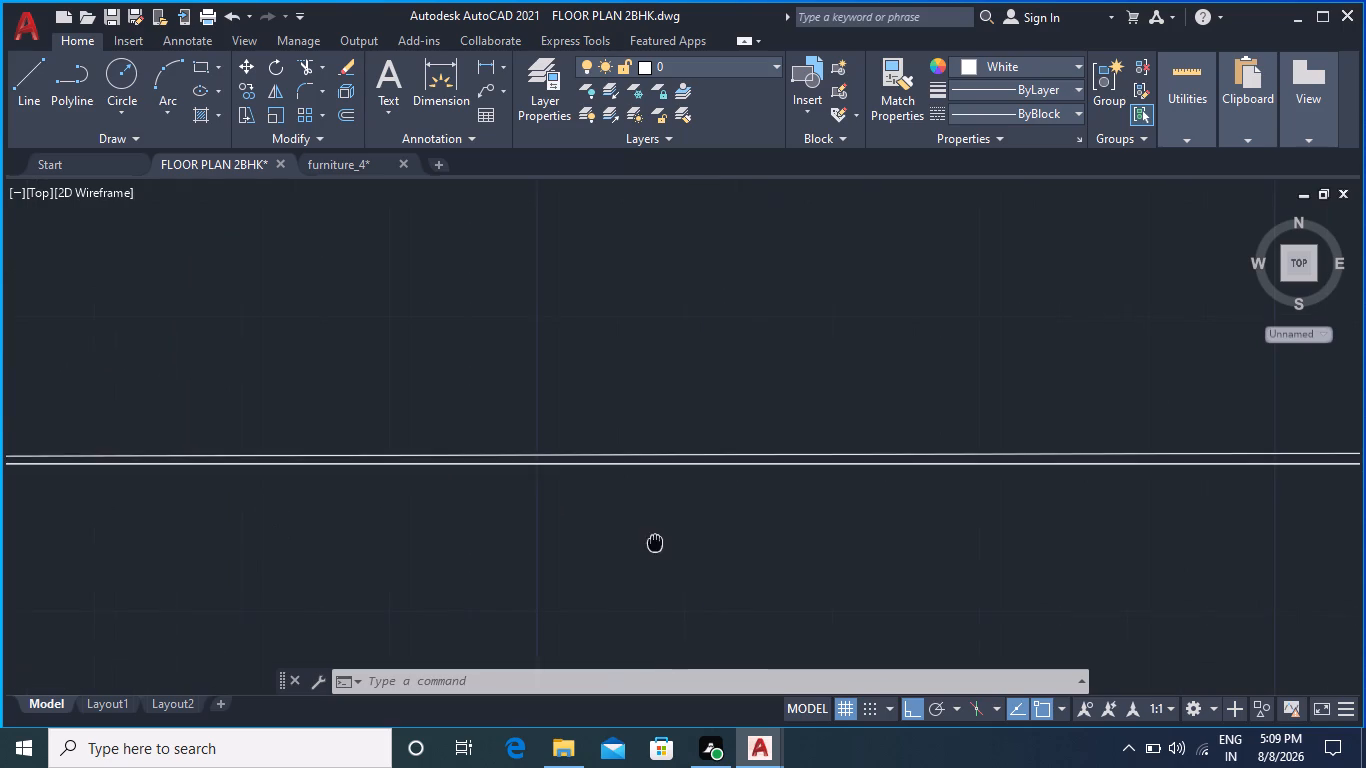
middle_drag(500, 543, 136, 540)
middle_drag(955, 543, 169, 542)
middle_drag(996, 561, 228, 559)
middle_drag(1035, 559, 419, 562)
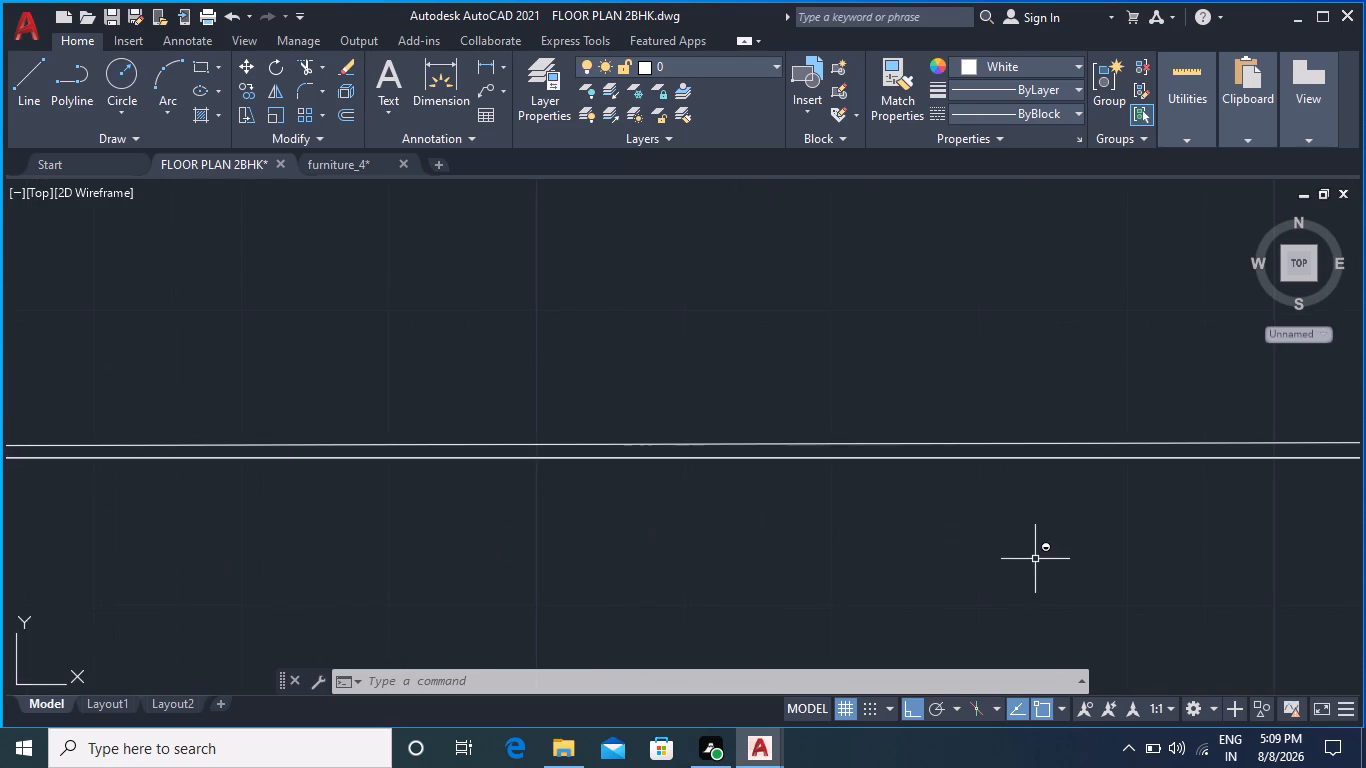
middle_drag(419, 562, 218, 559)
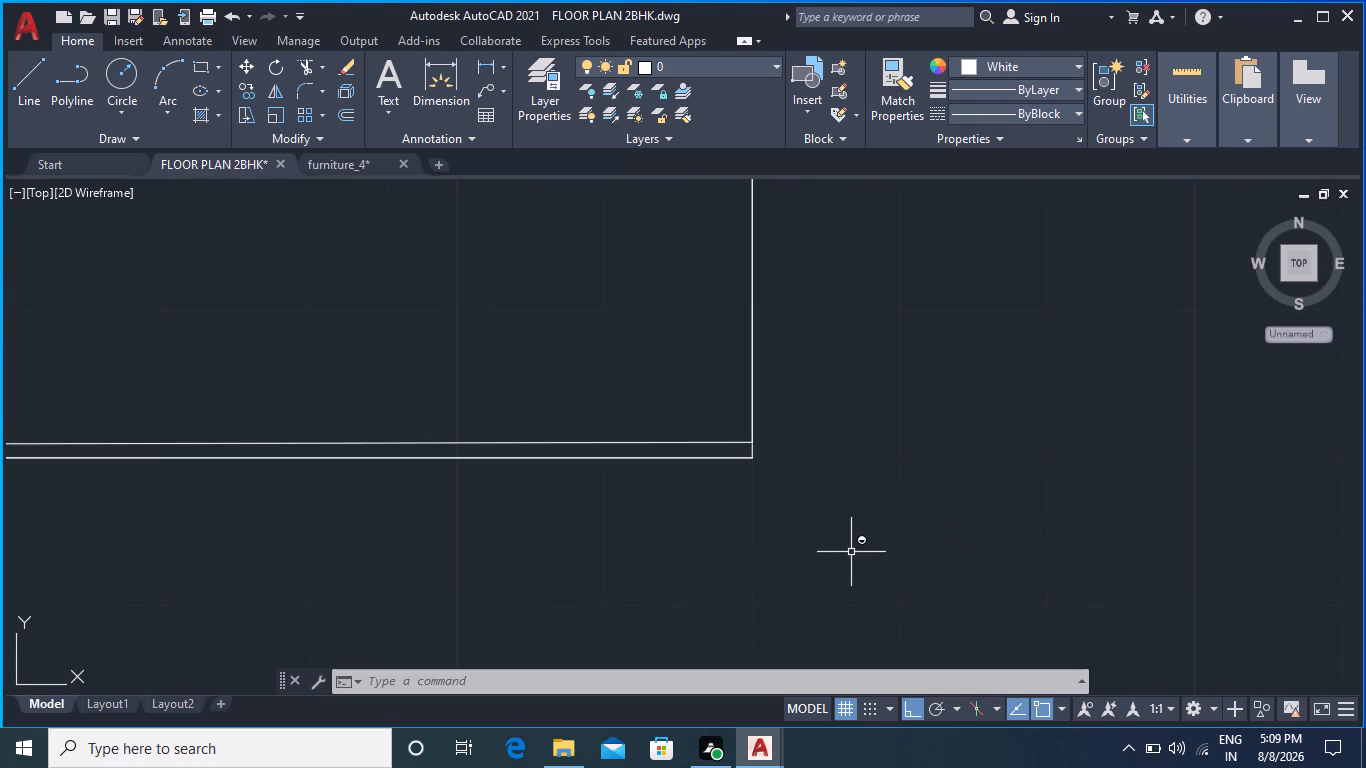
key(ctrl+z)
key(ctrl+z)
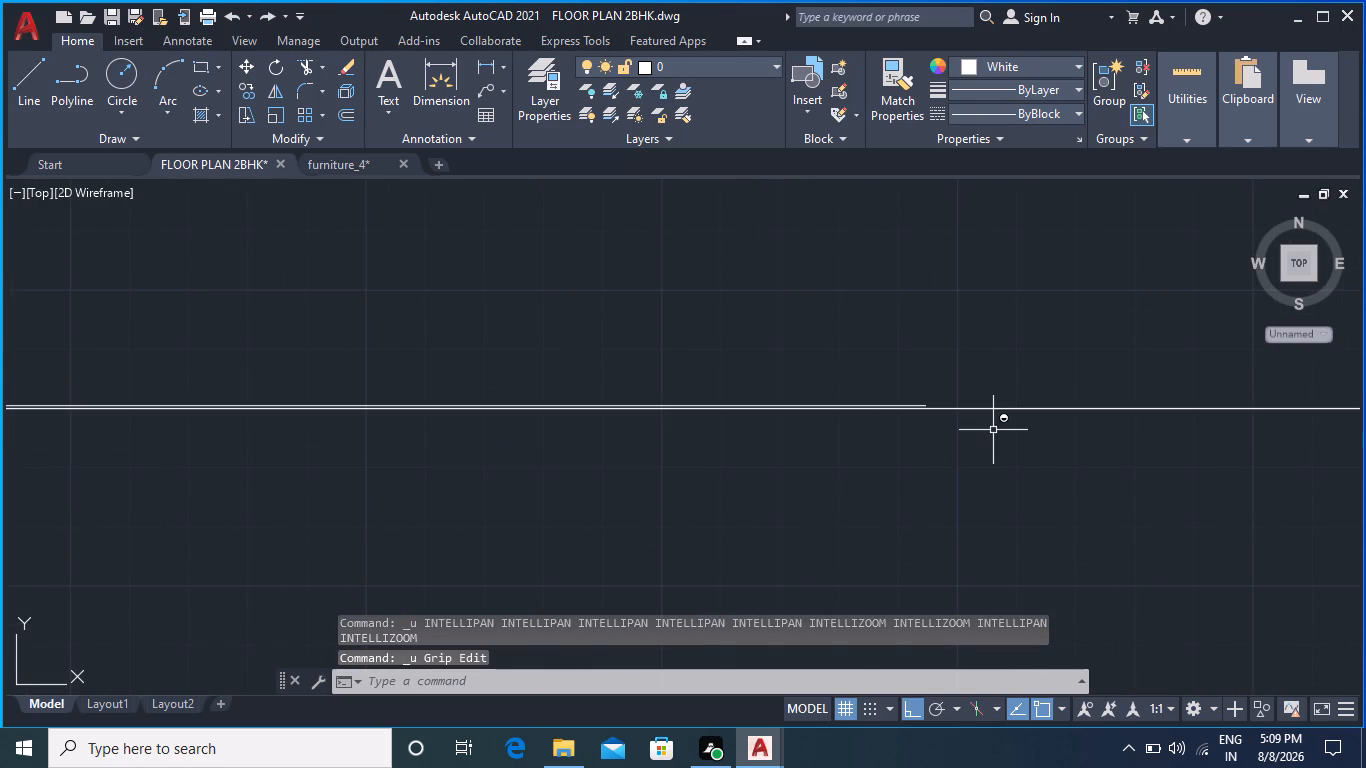
Stretch the free end of the counter's raised bottom edge line to the far vertical line, just above the lower wall line.
middle_drag(660, 522, 1173, 495)
scroll(212, 418, up, 2)
middle_drag(214, 418, 426, 484)
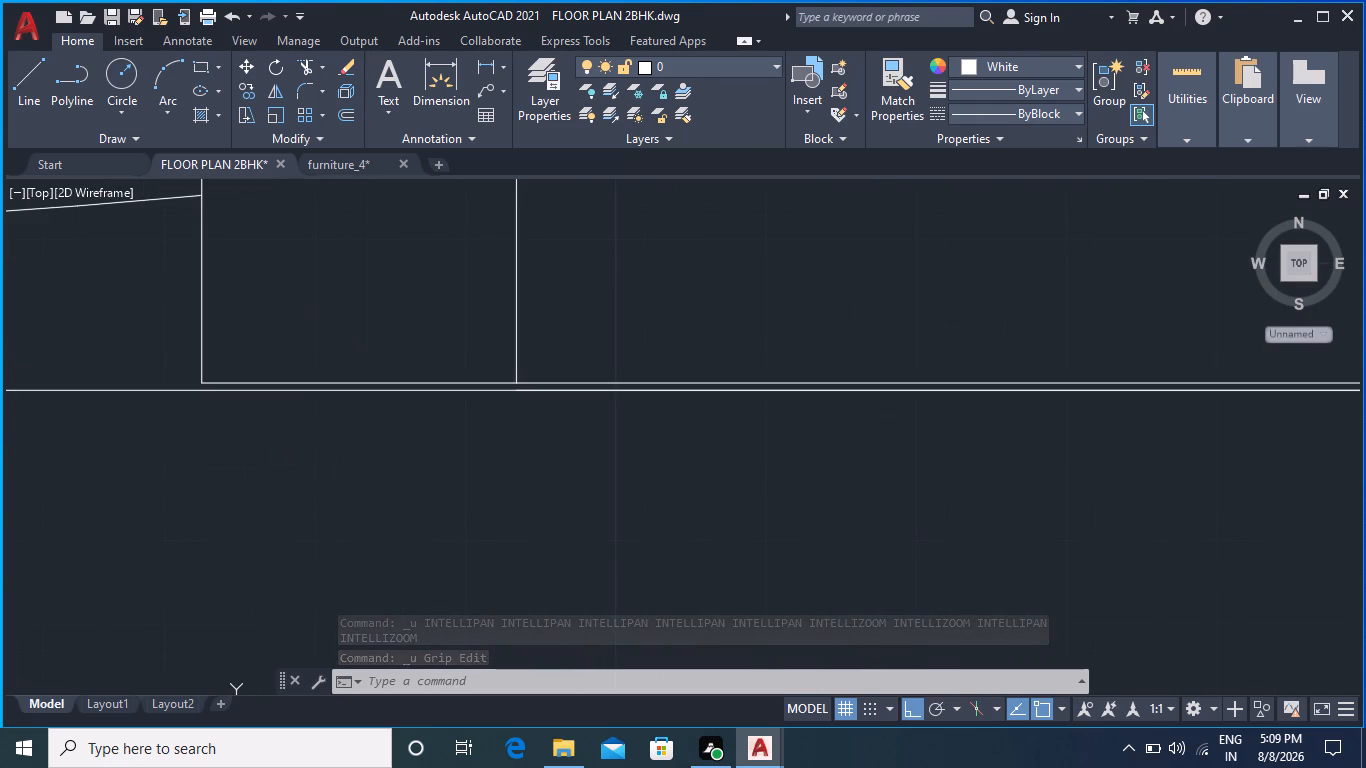
middle_drag(426, 484, 0, 476)
middle_drag(766, 487, 27, 480)
middle_drag(905, 478, 194, 497)
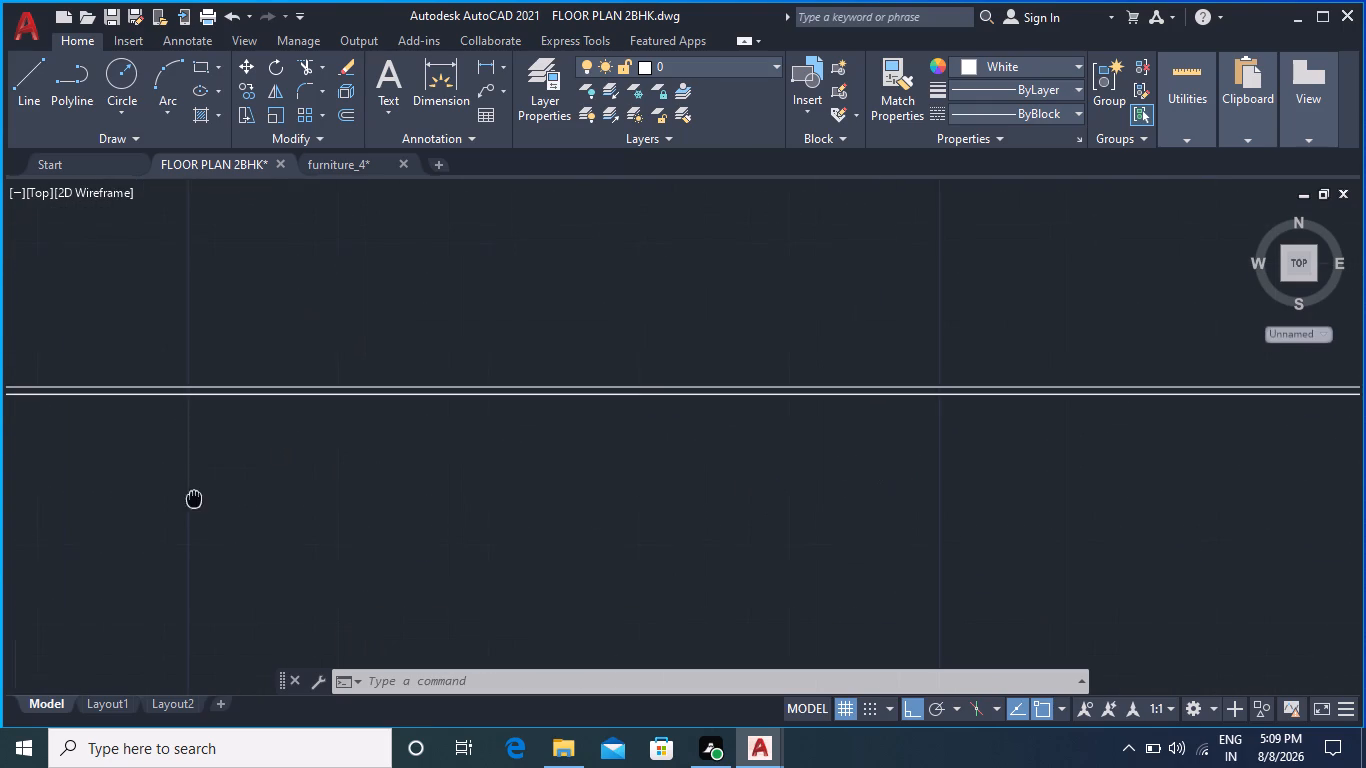
middle_drag(1058, 494, 258, 499)
middle_drag(805, 503, 506, 509)
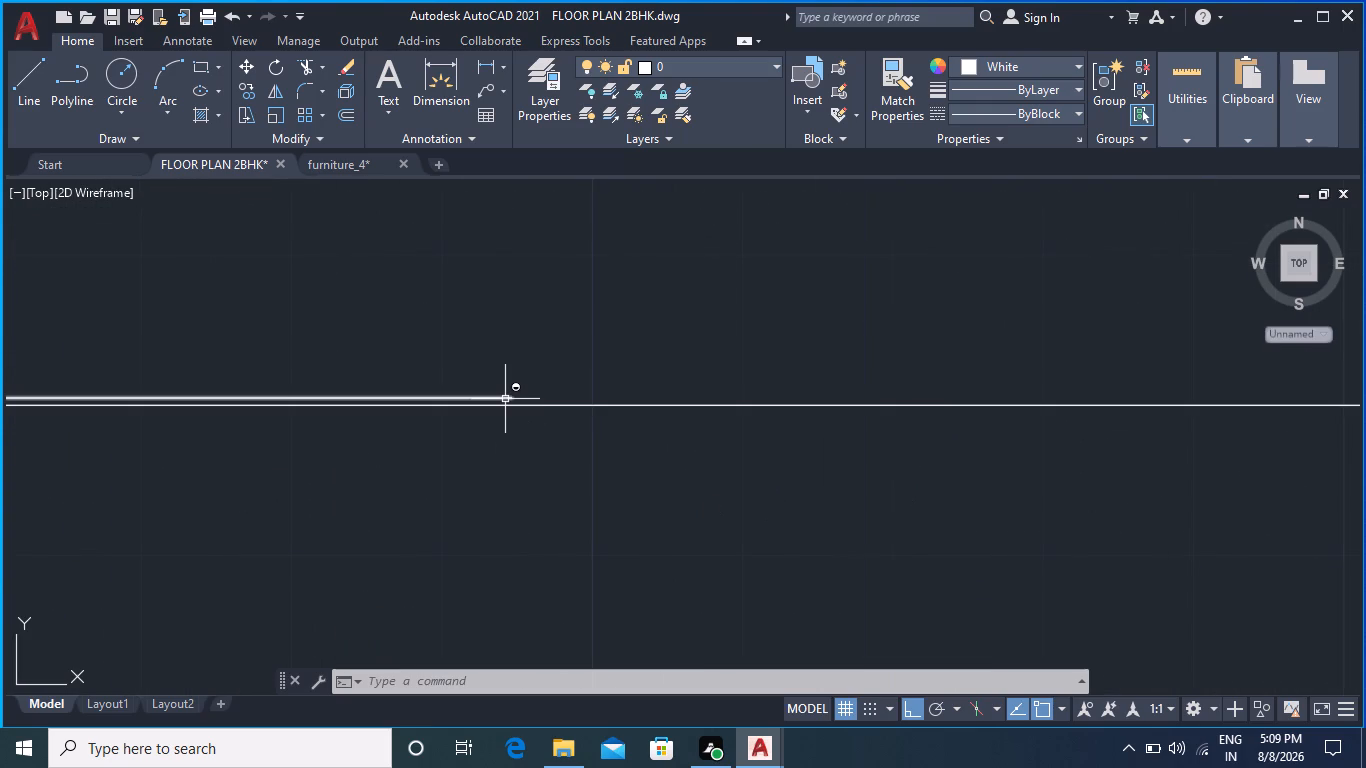
middle_drag(677, 490, 557, 495)
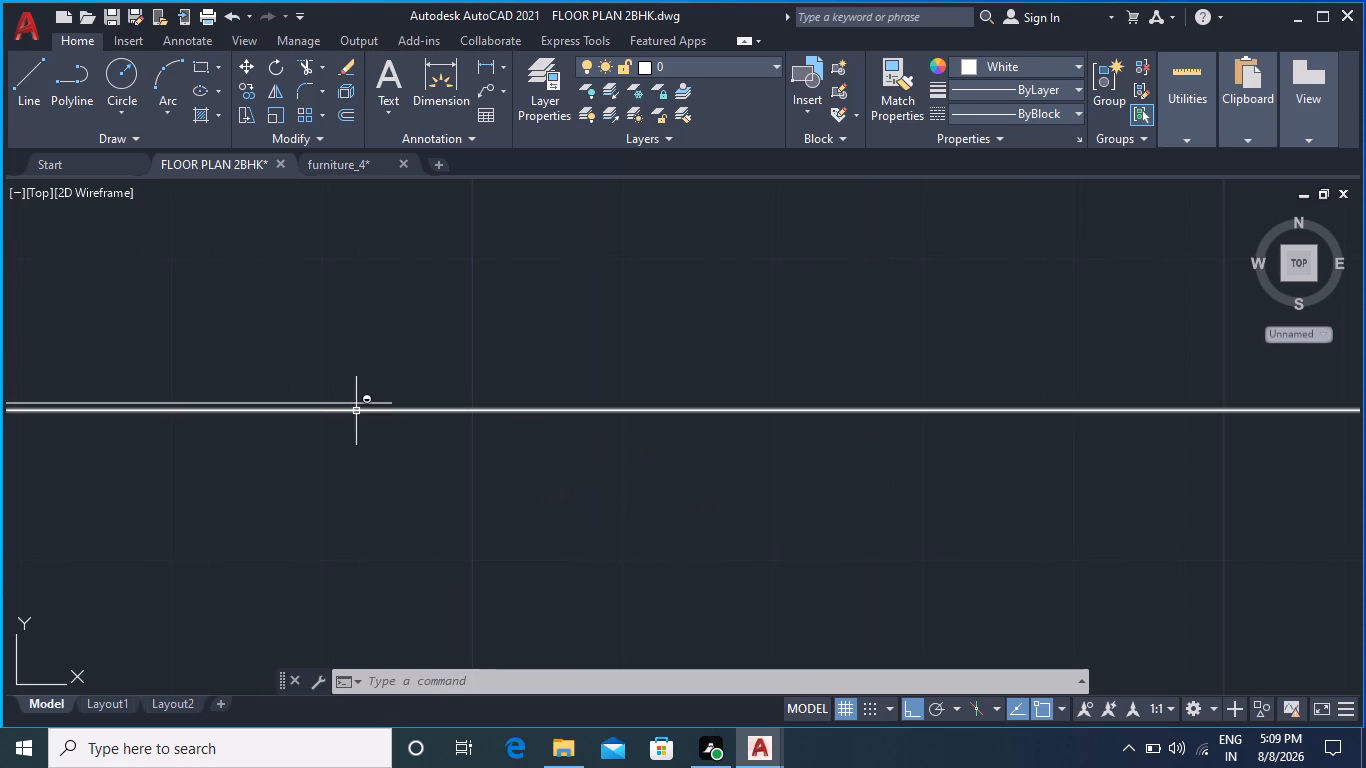
click(383, 402)
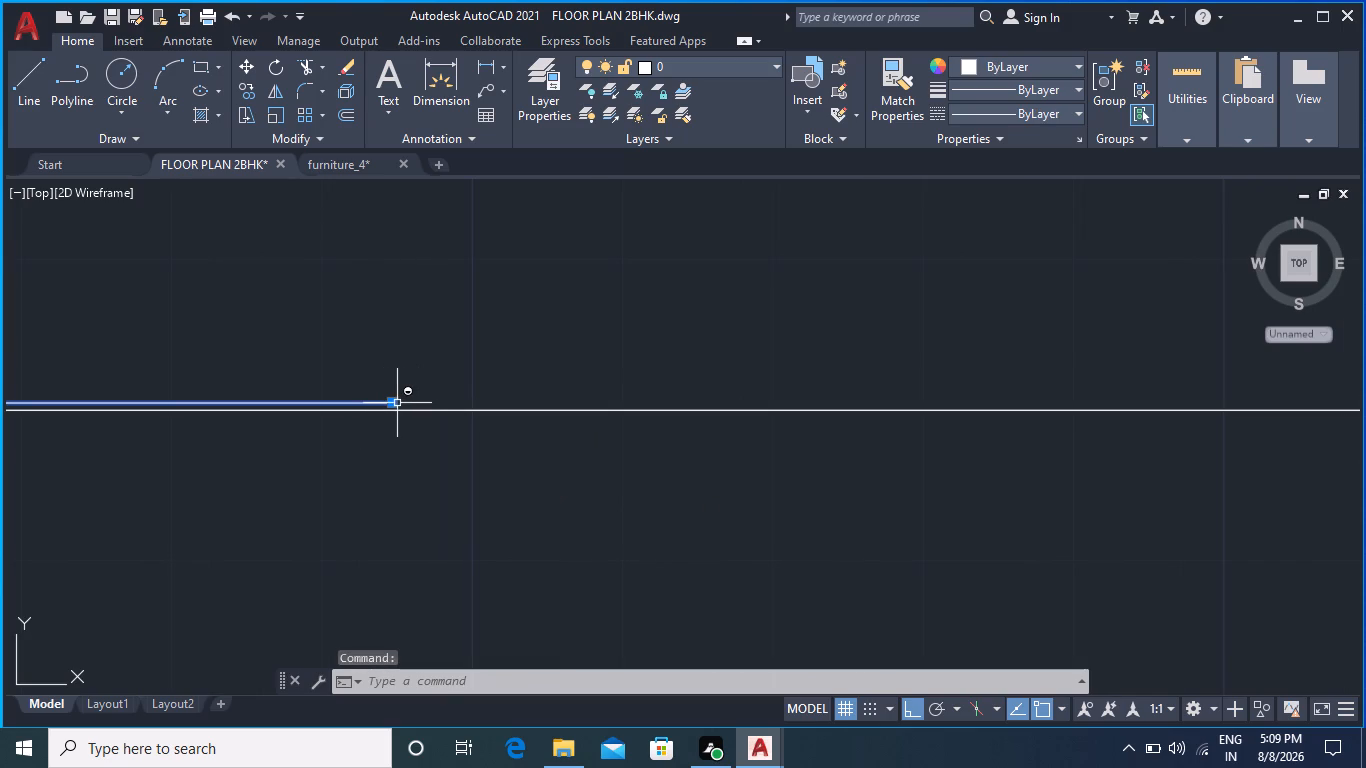
click(394, 403)
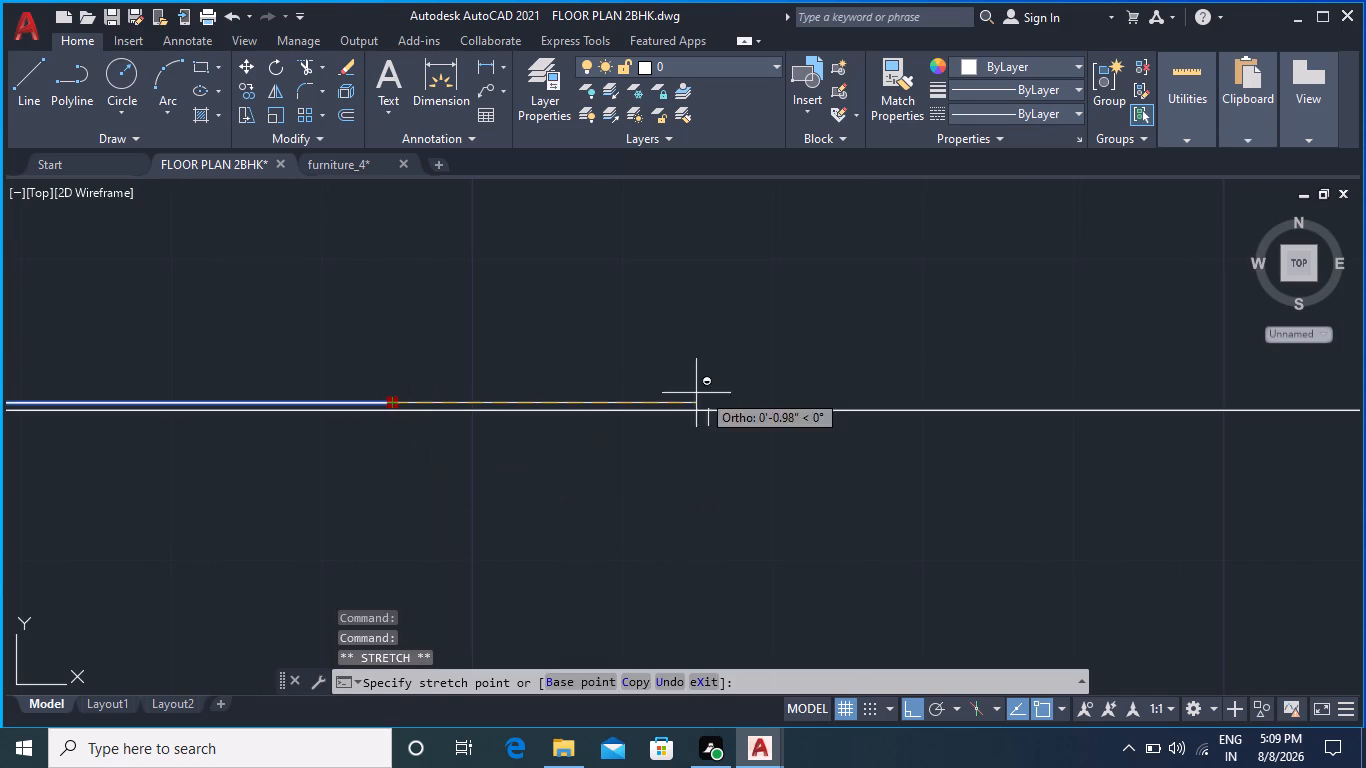
middle_drag(930, 379, 187, 431)
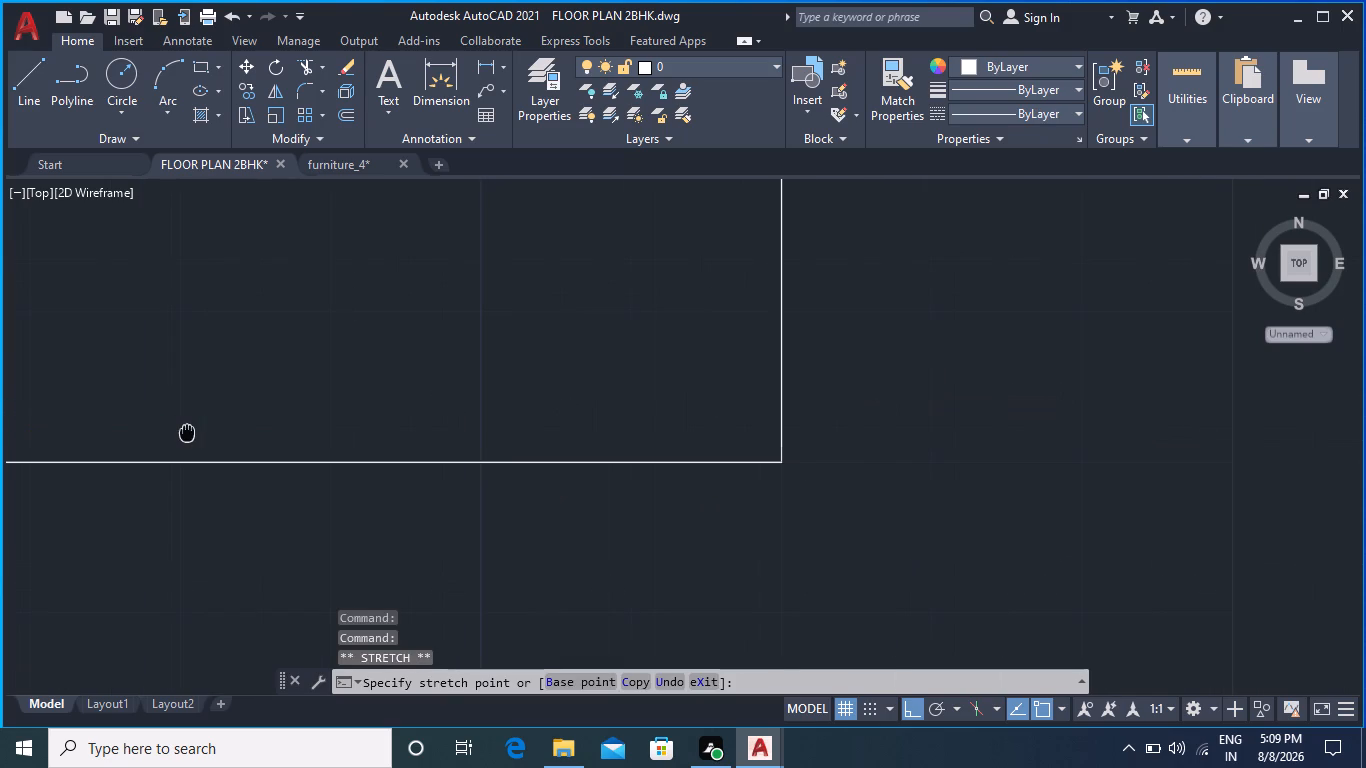
click(773, 451)
scroll(854, 466, down, 5)
middle_drag(921, 364, 923, 541)
scroll(930, 494, down, 1)
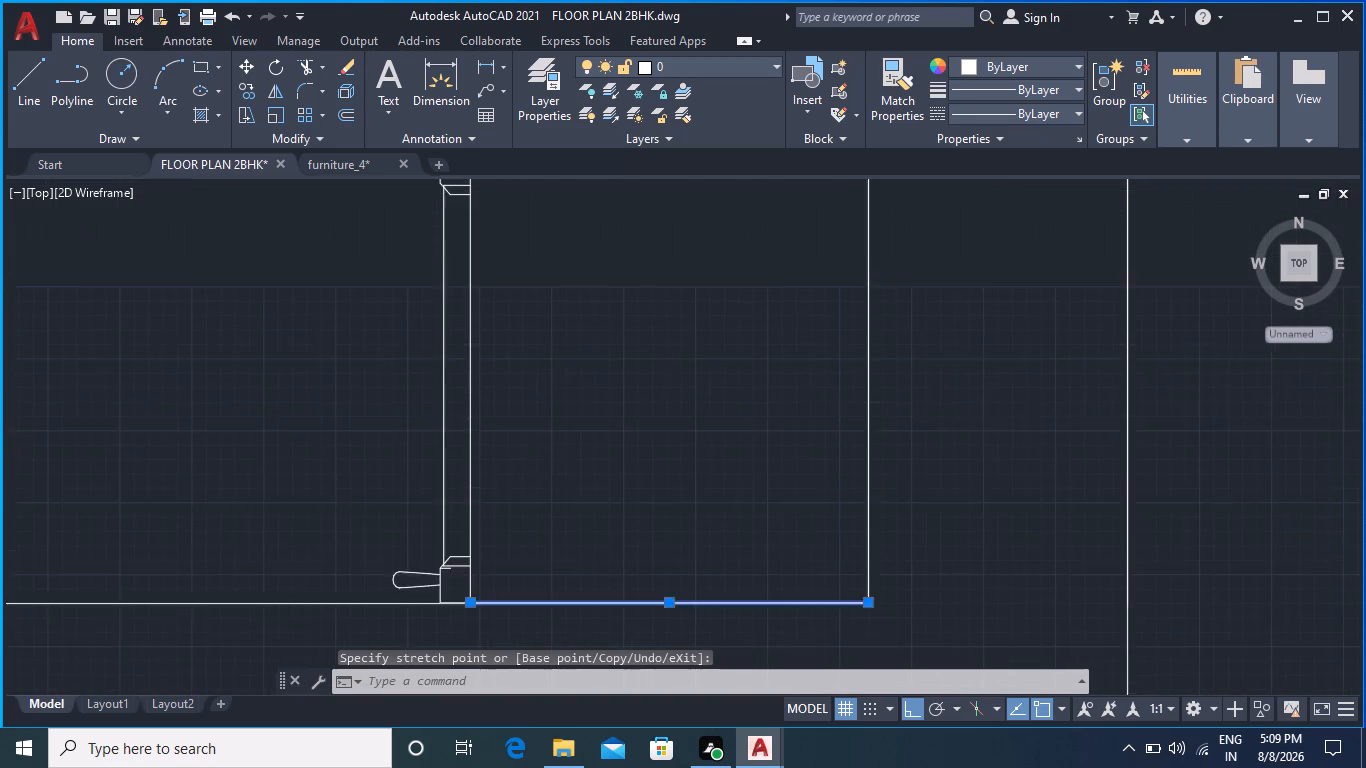
scroll(926, 517, down, 1)
scroll(914, 373, up, 4)
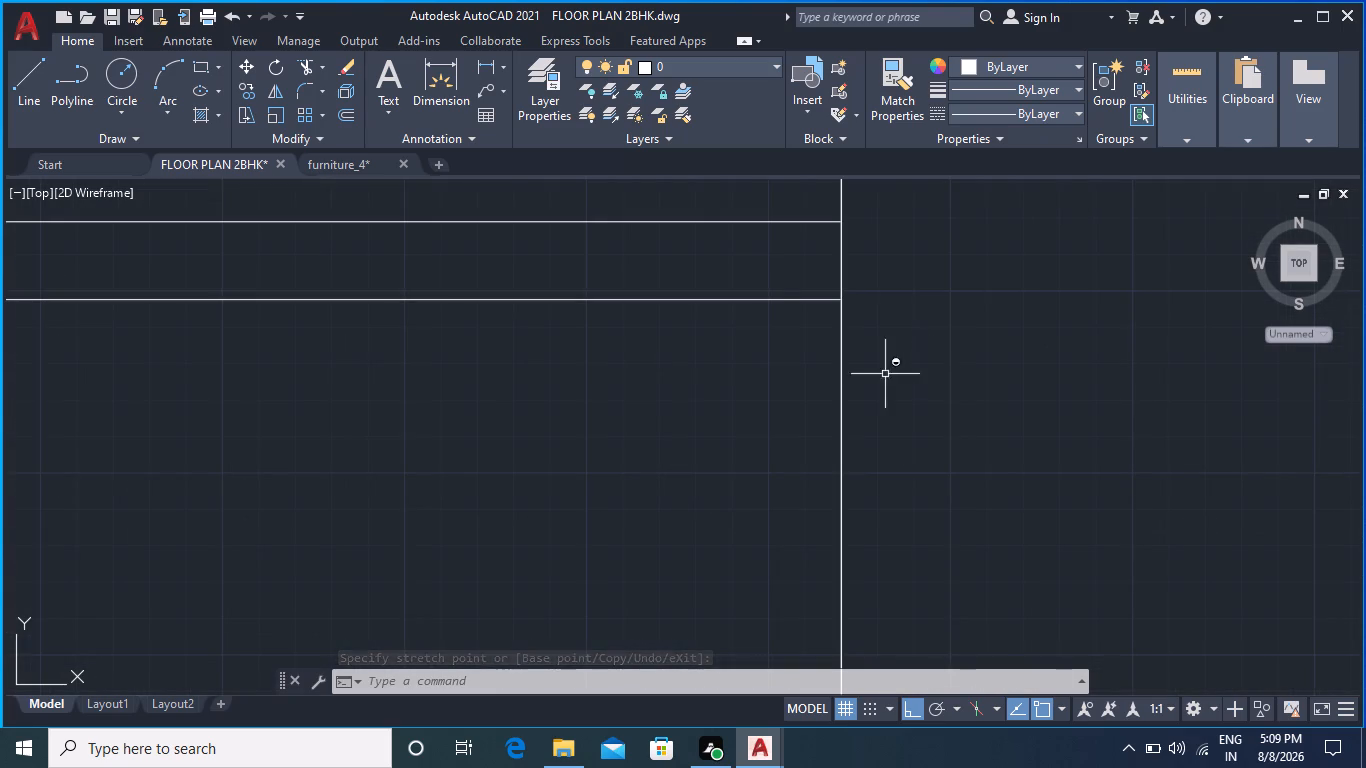
scroll(865, 380, up, 1)
scroll(866, 382, down, 8)
middle_drag(927, 433, 931, 440)
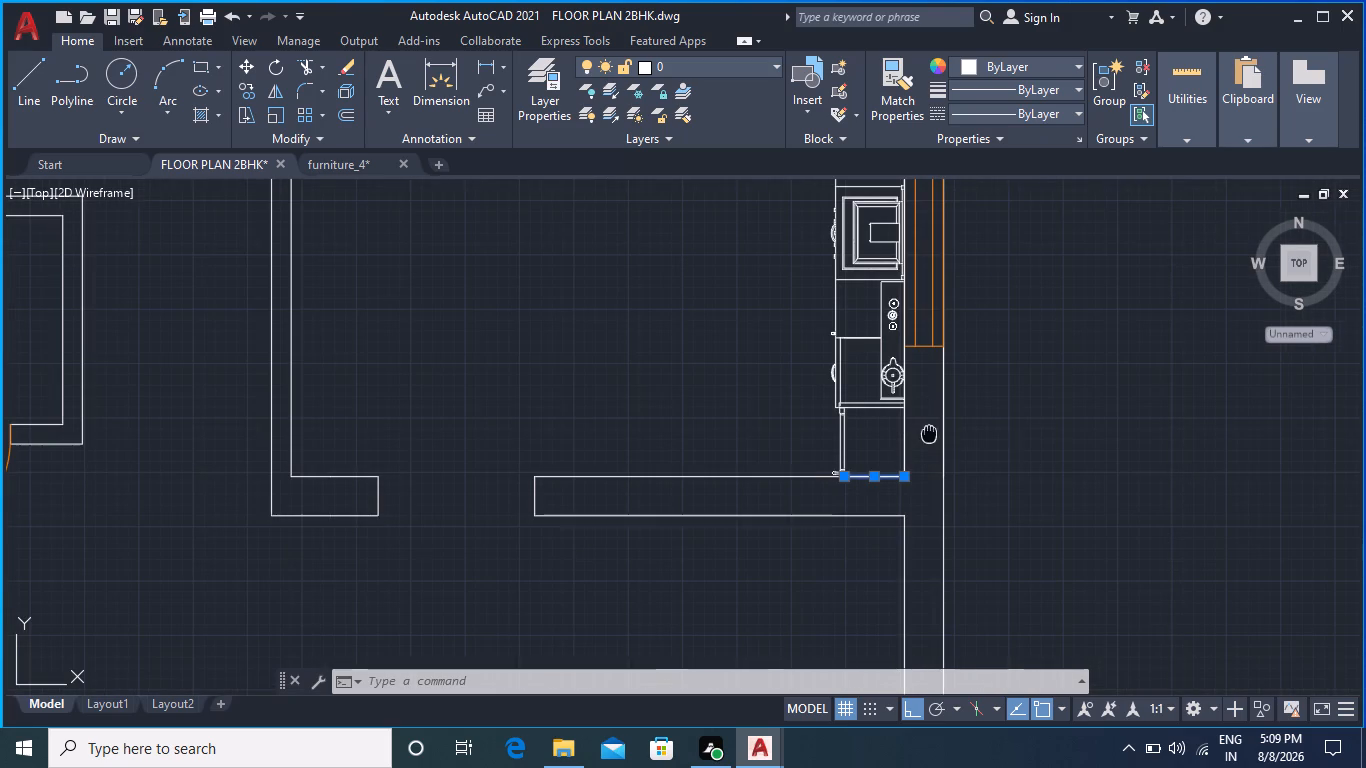
middle_drag(931, 440, 933, 456)
key(Escape)
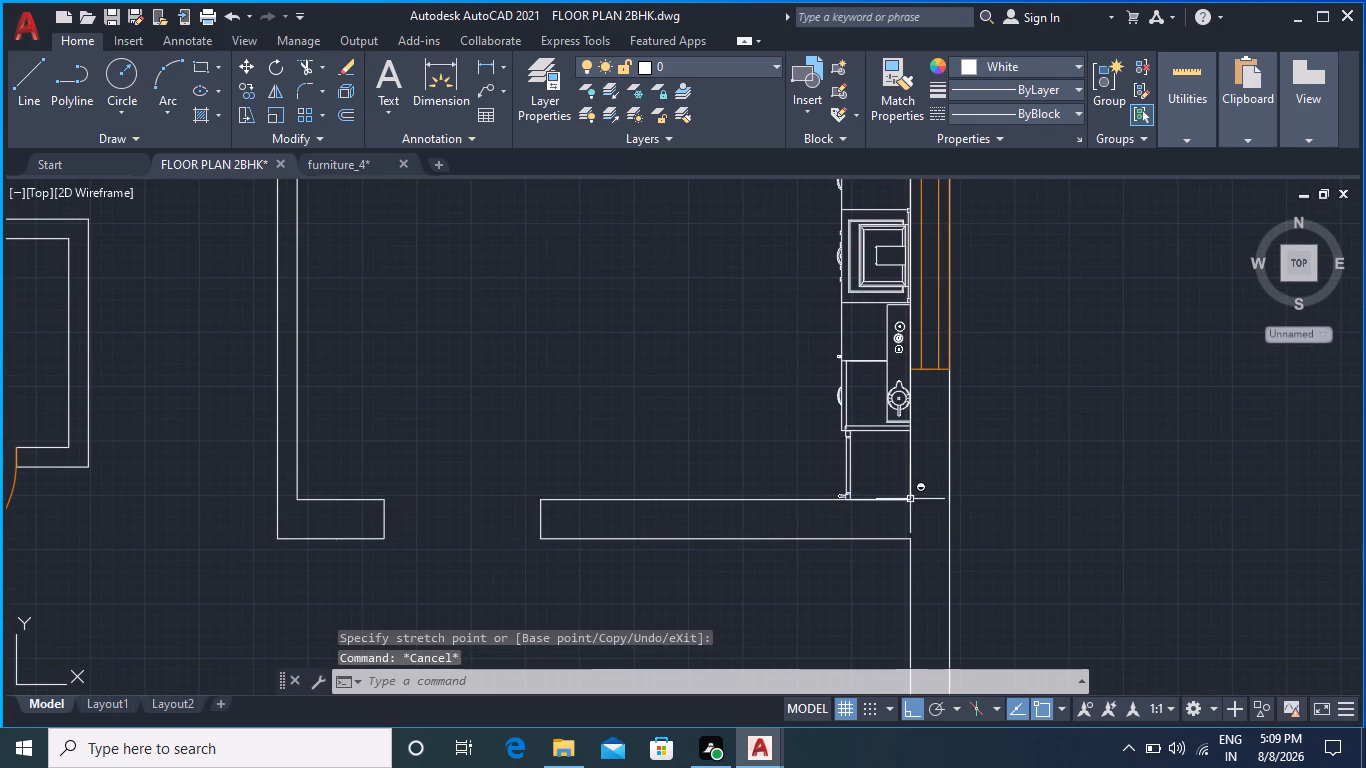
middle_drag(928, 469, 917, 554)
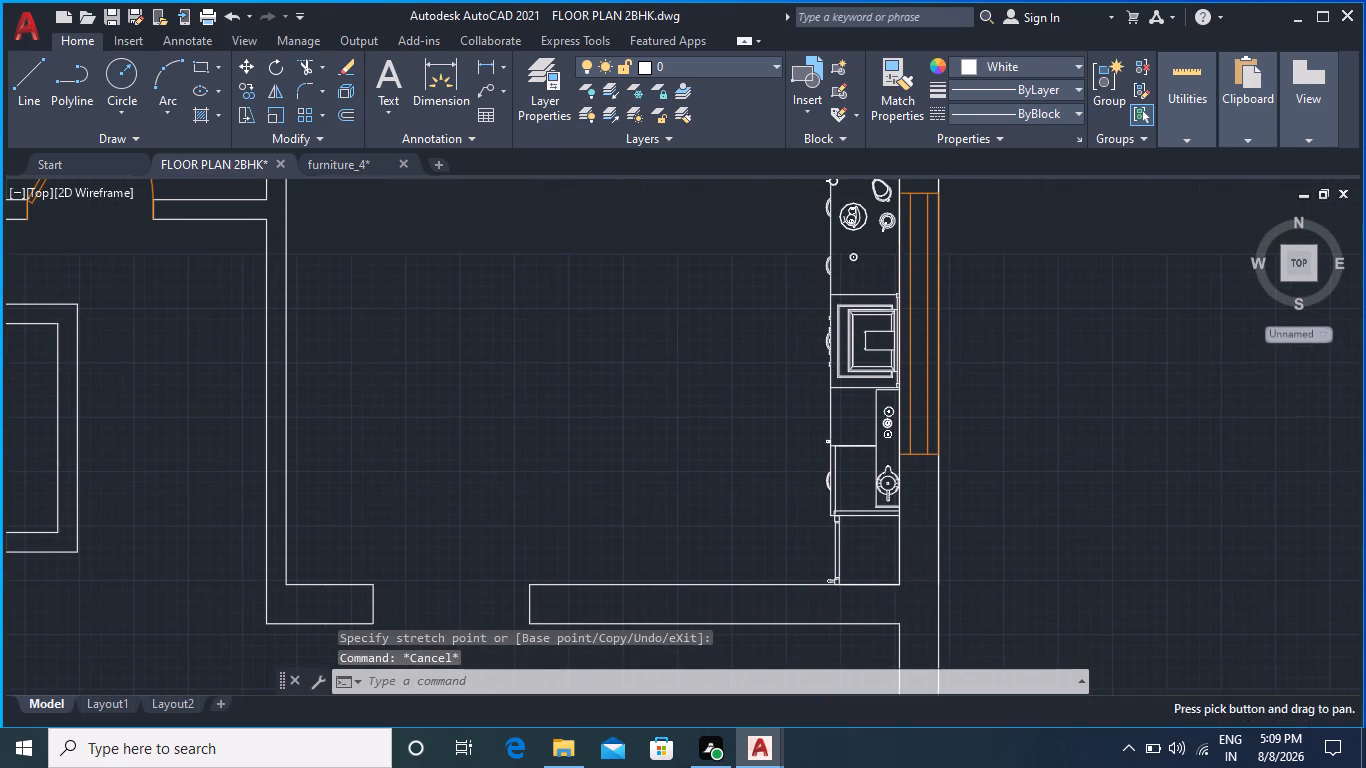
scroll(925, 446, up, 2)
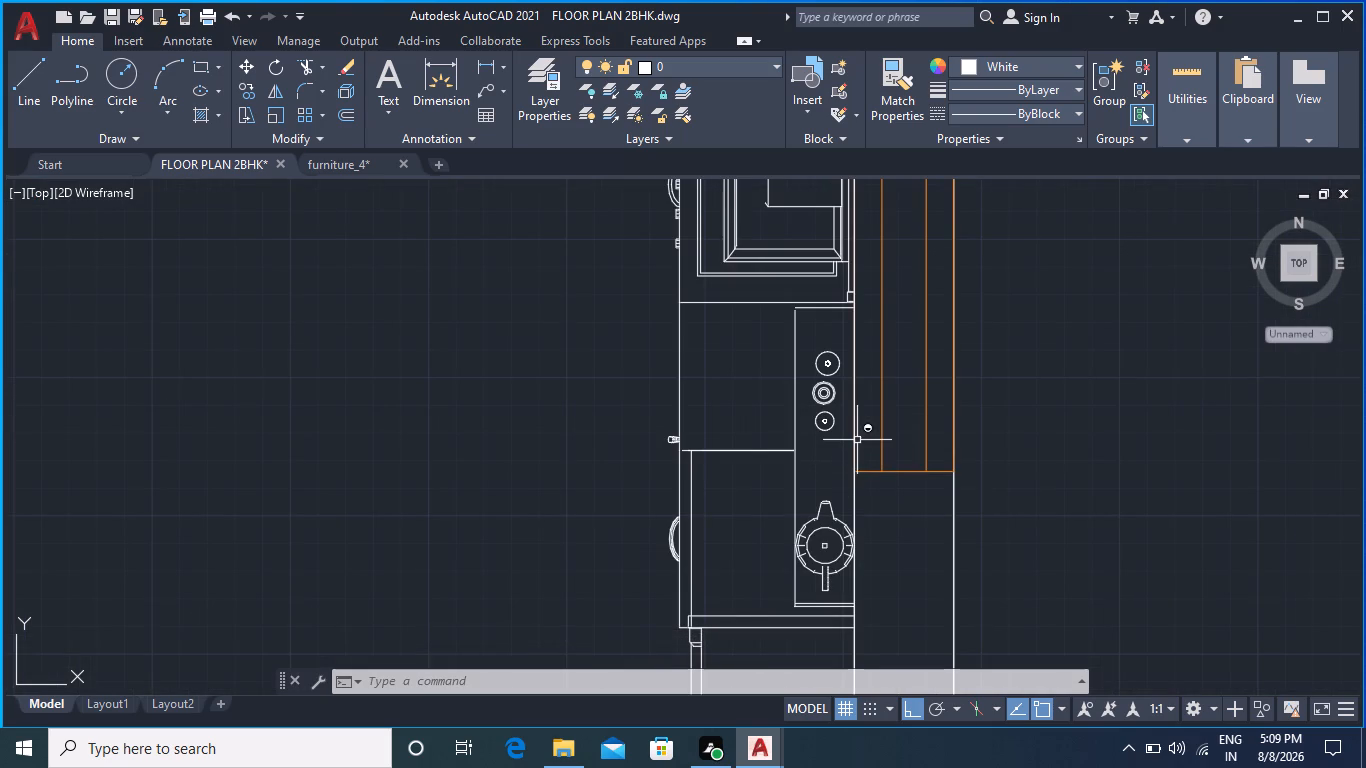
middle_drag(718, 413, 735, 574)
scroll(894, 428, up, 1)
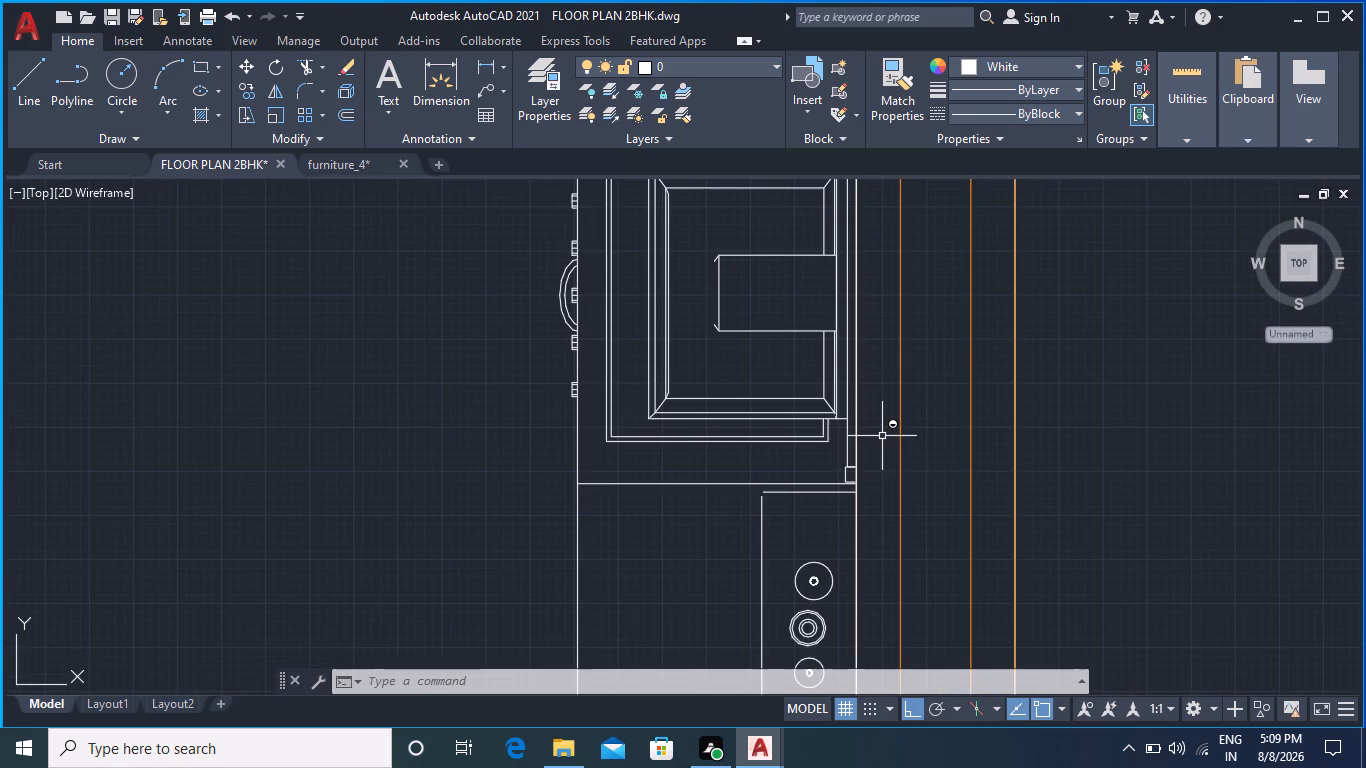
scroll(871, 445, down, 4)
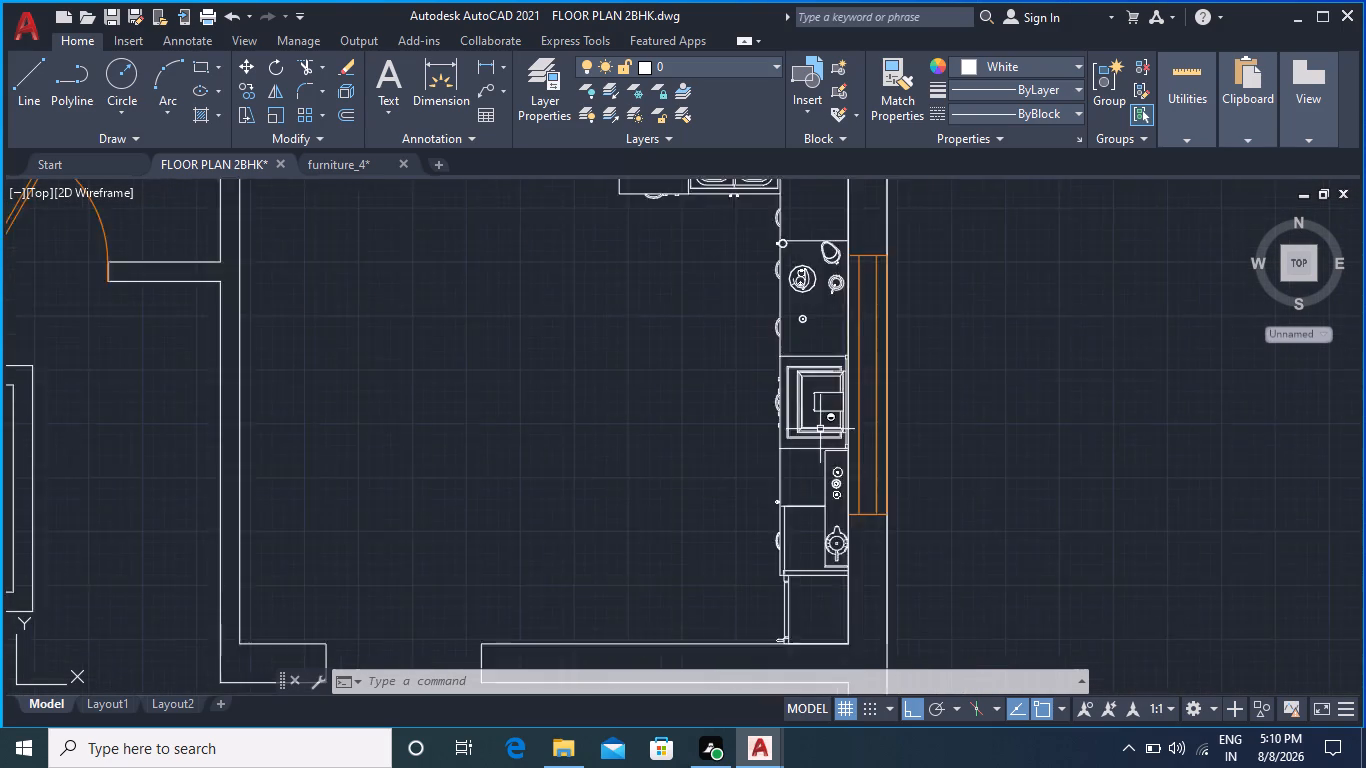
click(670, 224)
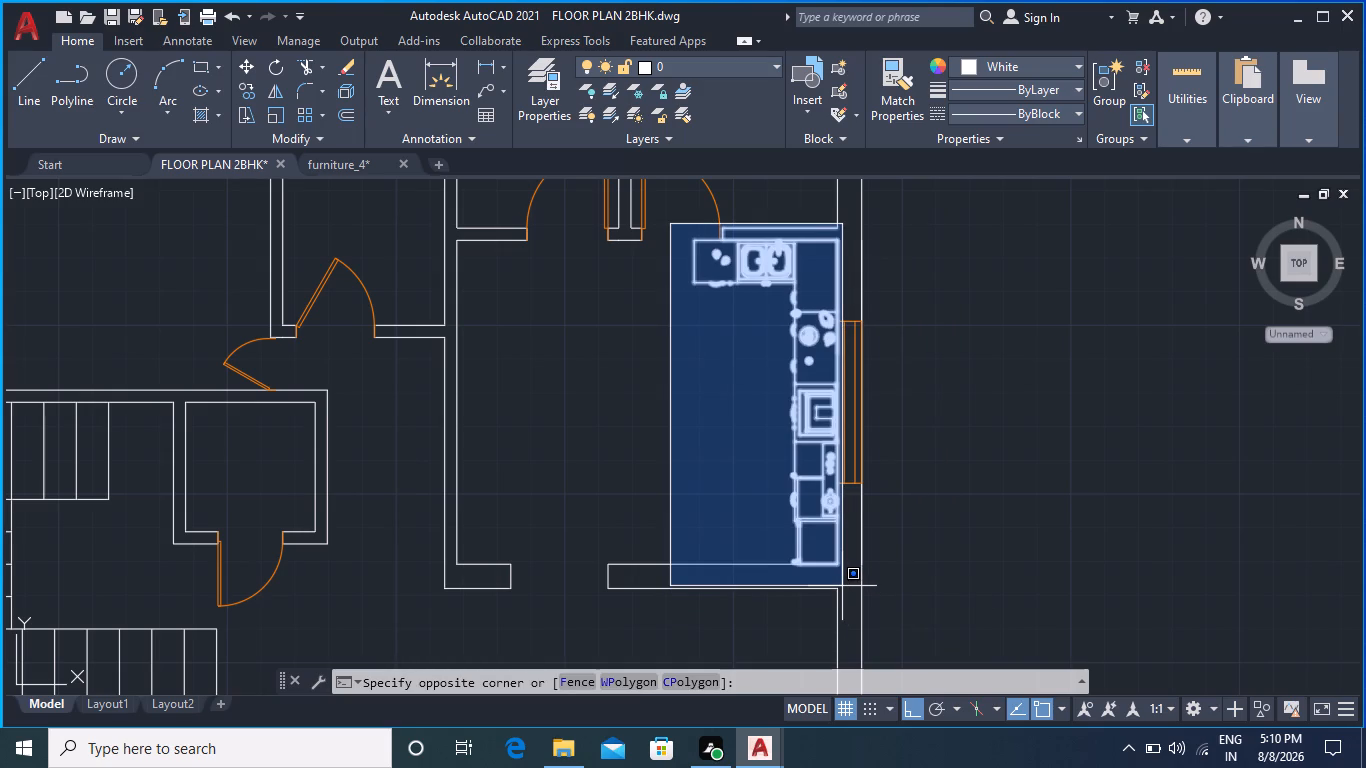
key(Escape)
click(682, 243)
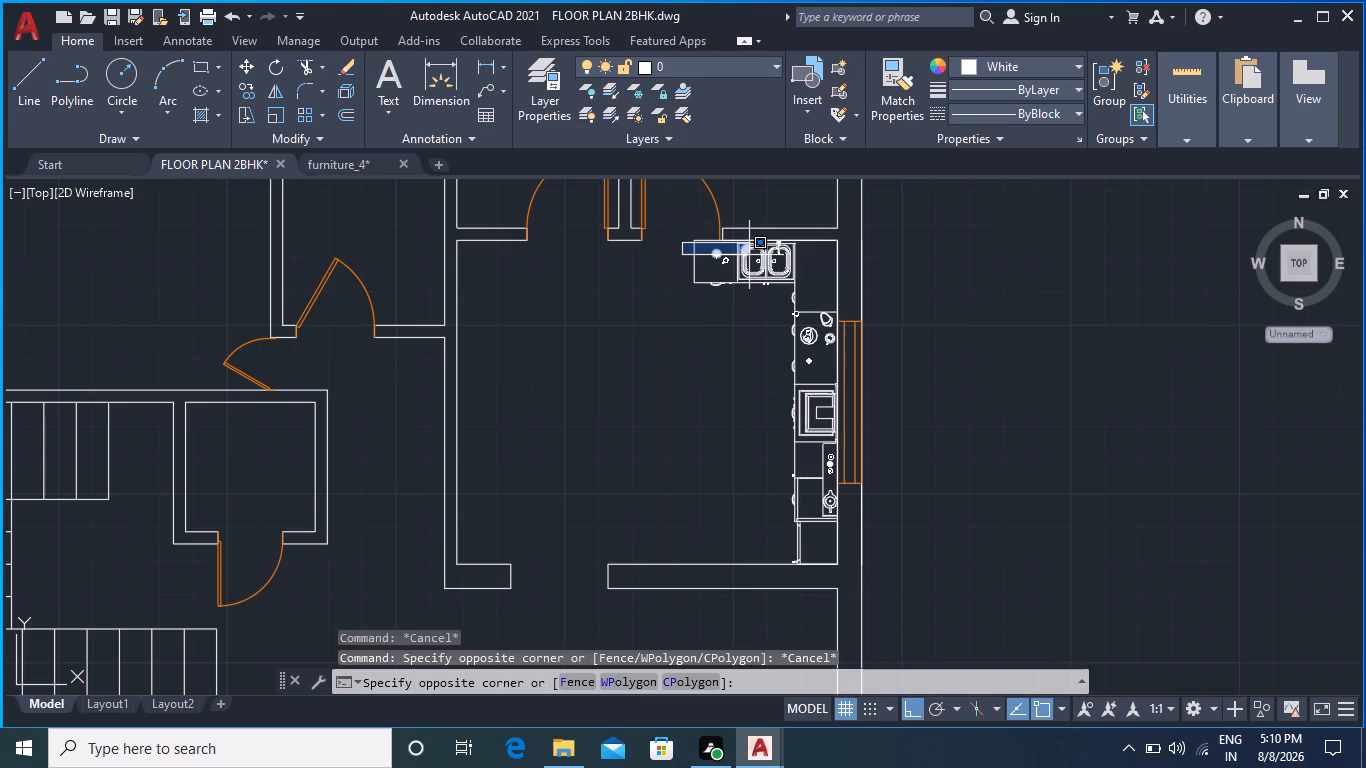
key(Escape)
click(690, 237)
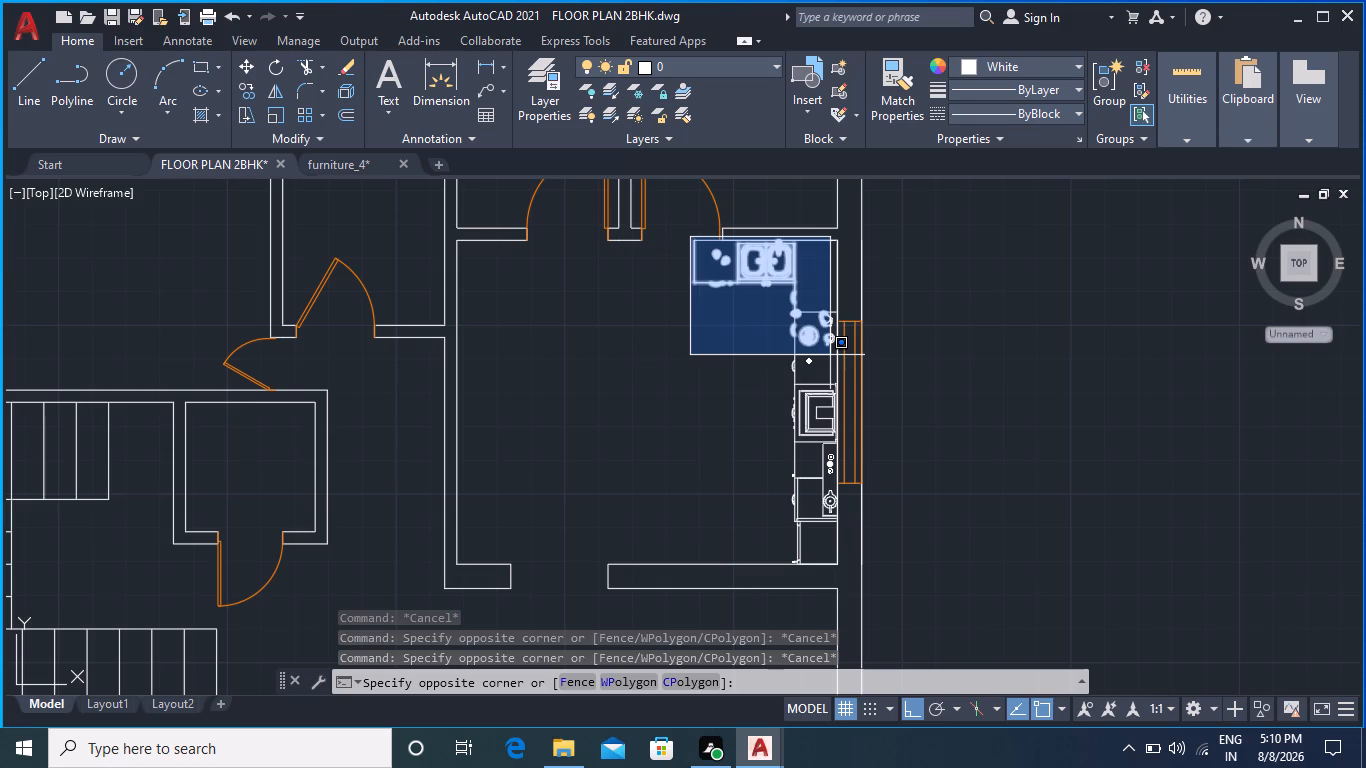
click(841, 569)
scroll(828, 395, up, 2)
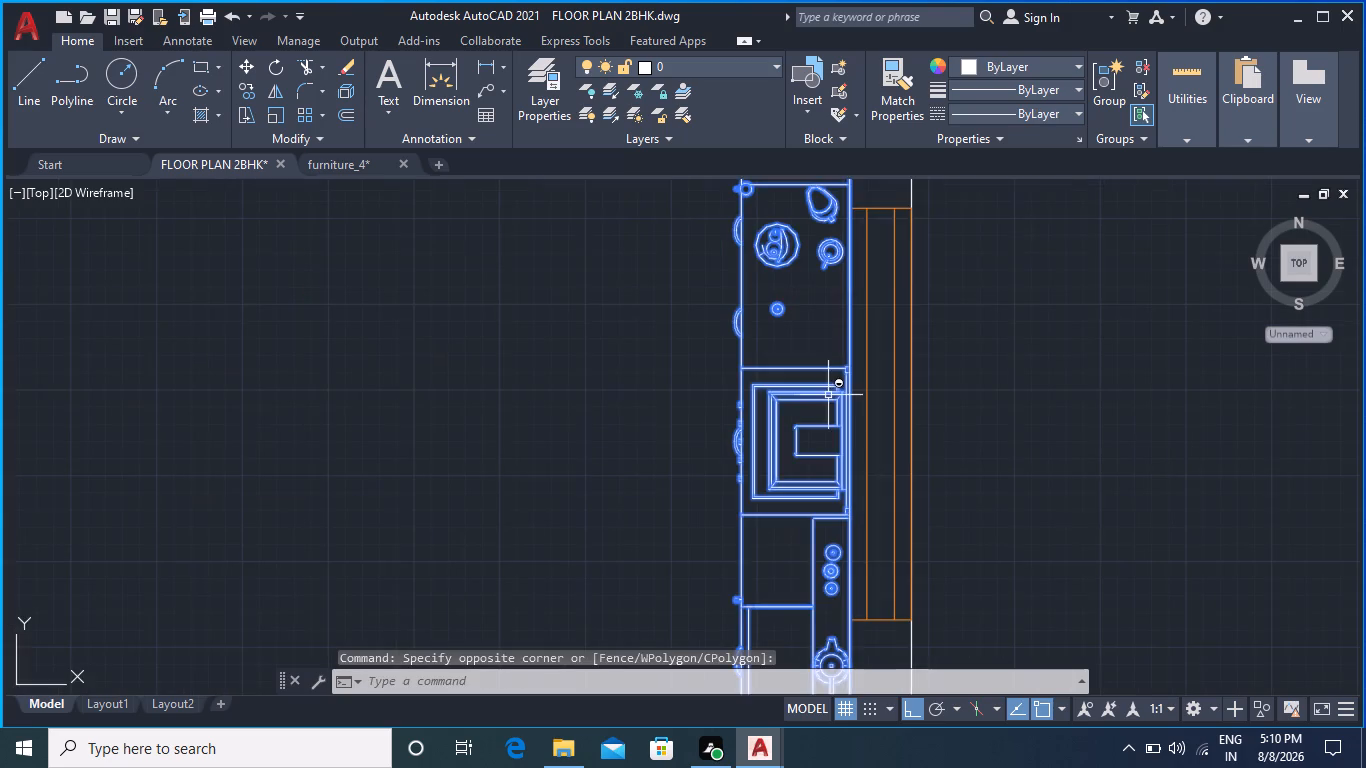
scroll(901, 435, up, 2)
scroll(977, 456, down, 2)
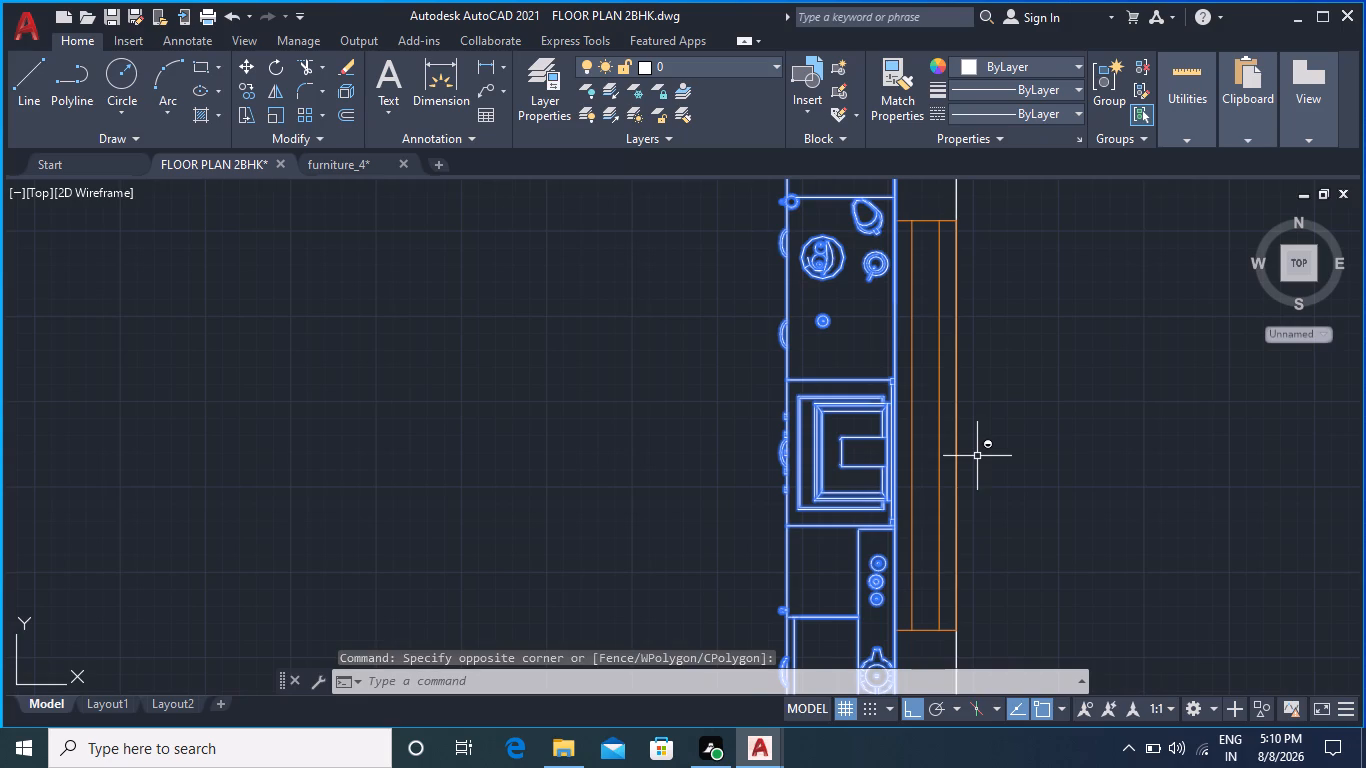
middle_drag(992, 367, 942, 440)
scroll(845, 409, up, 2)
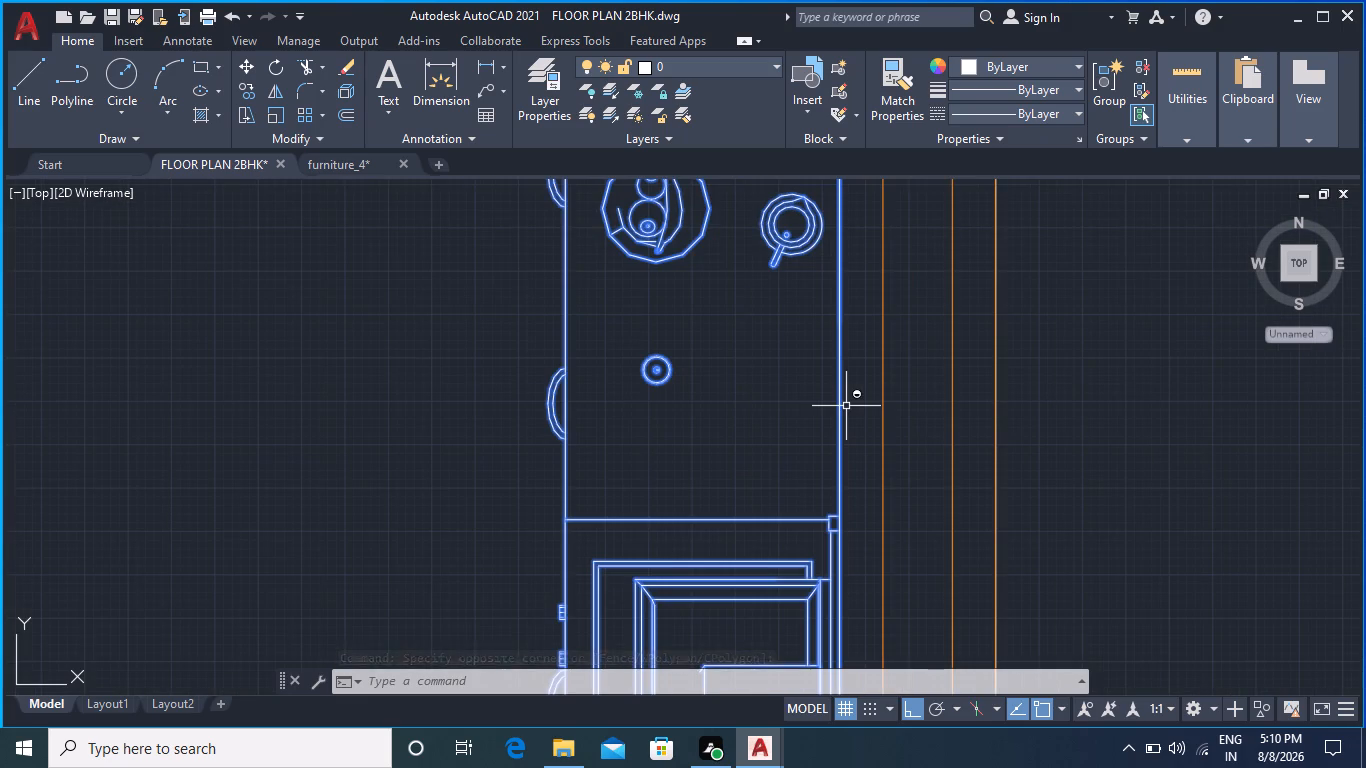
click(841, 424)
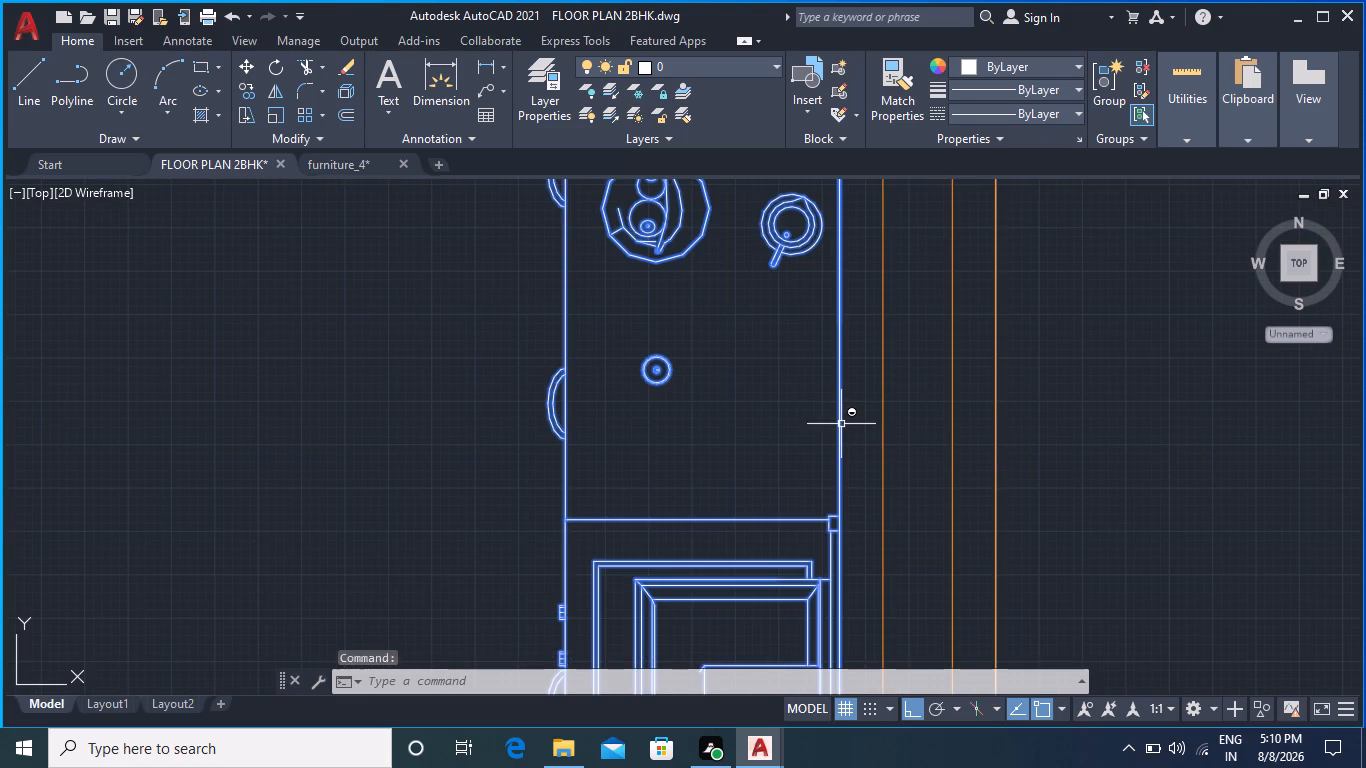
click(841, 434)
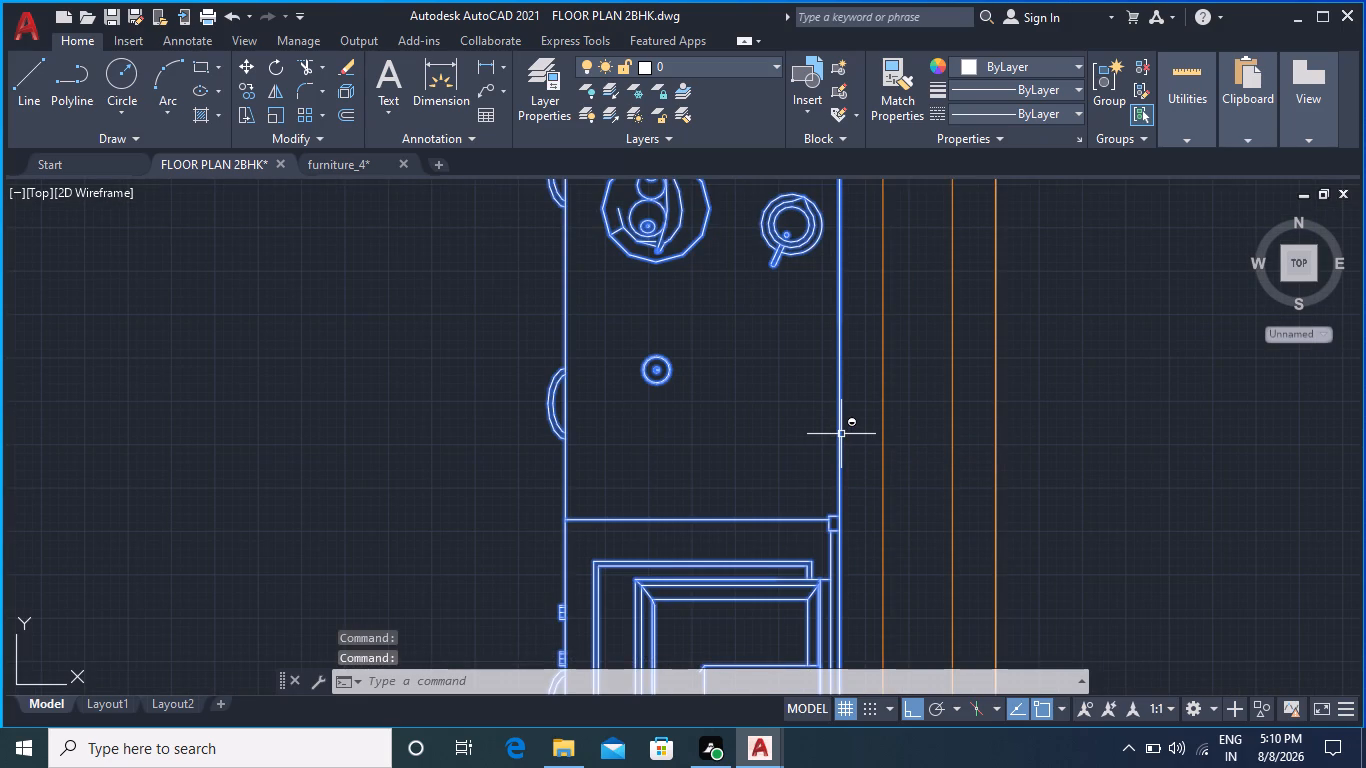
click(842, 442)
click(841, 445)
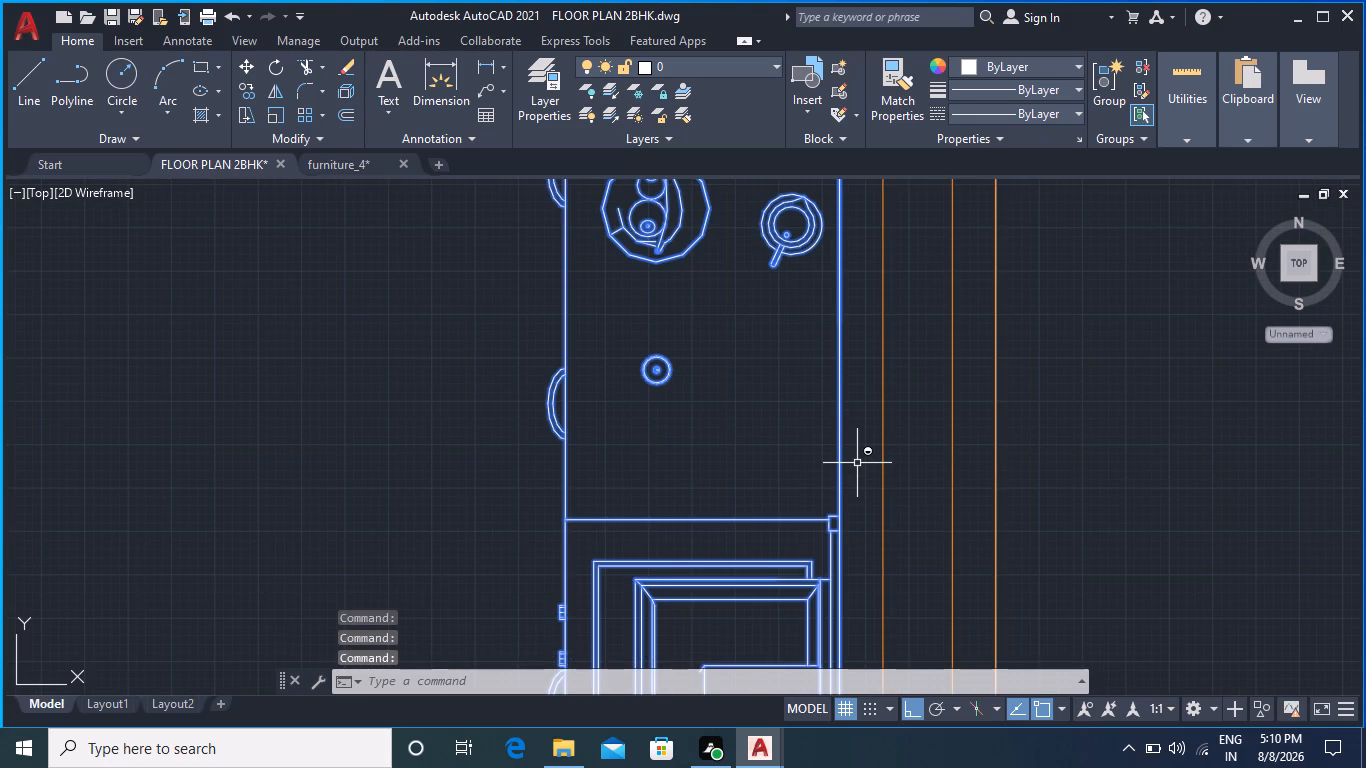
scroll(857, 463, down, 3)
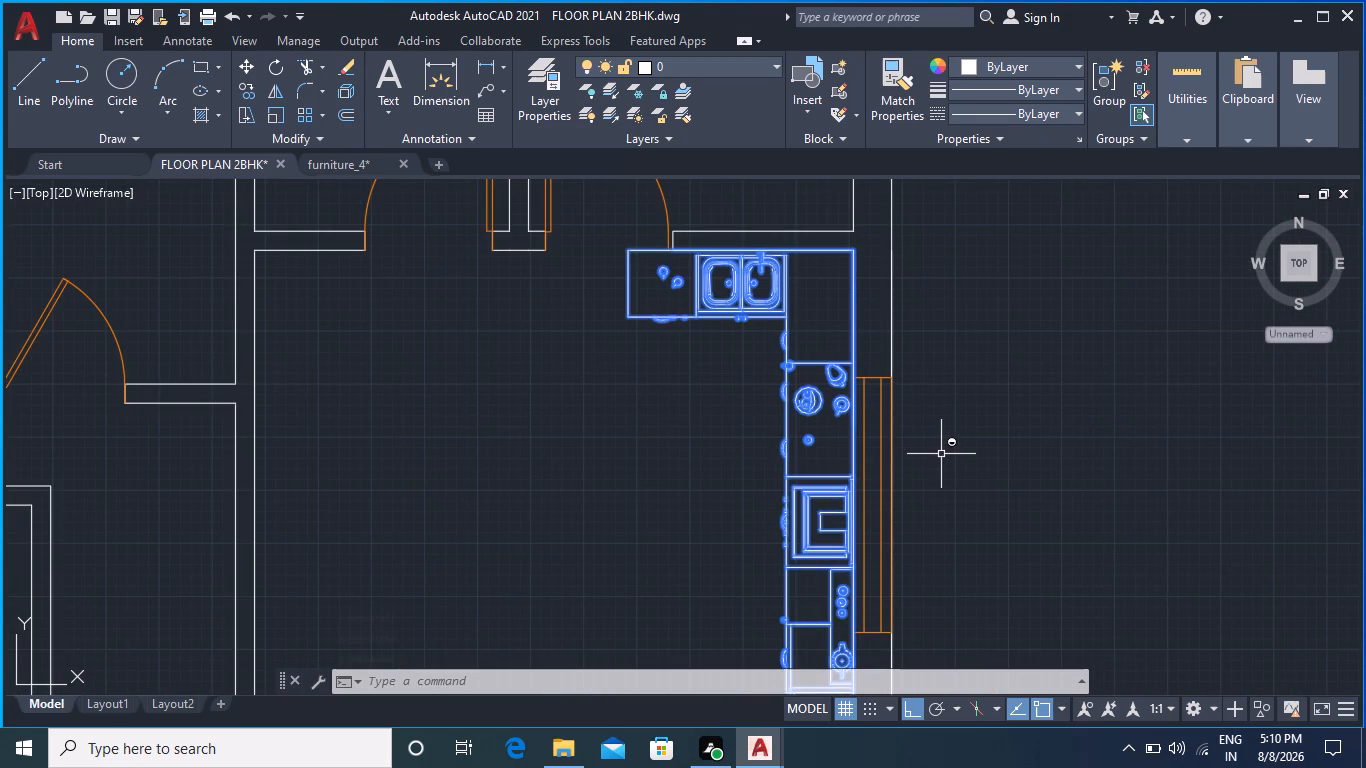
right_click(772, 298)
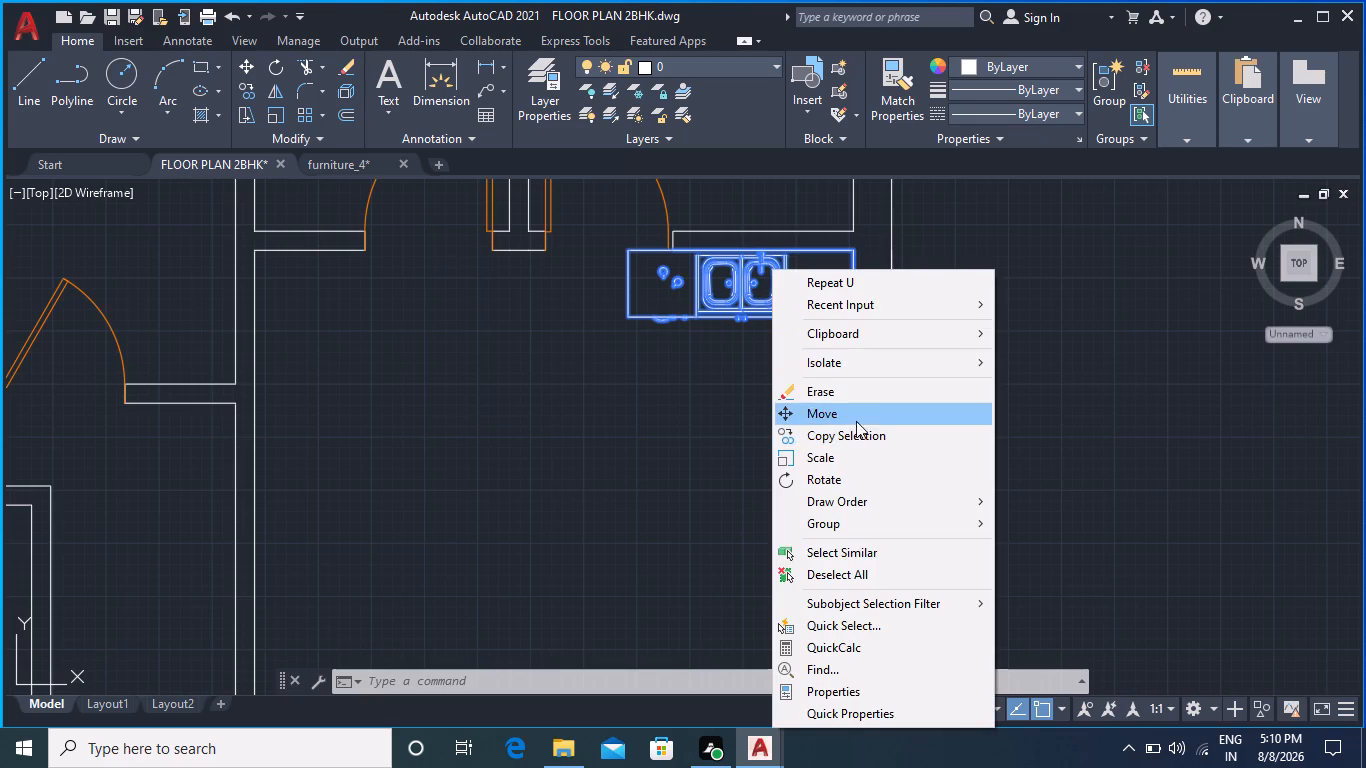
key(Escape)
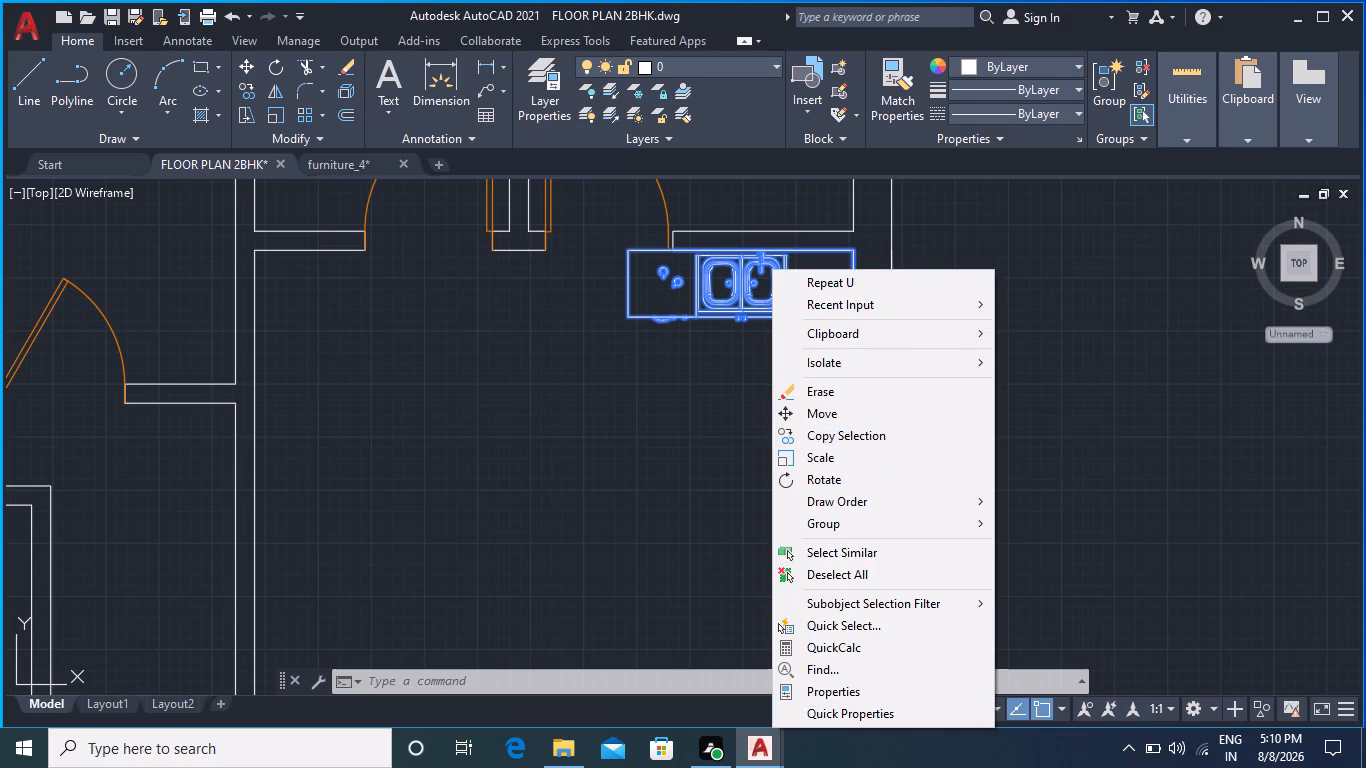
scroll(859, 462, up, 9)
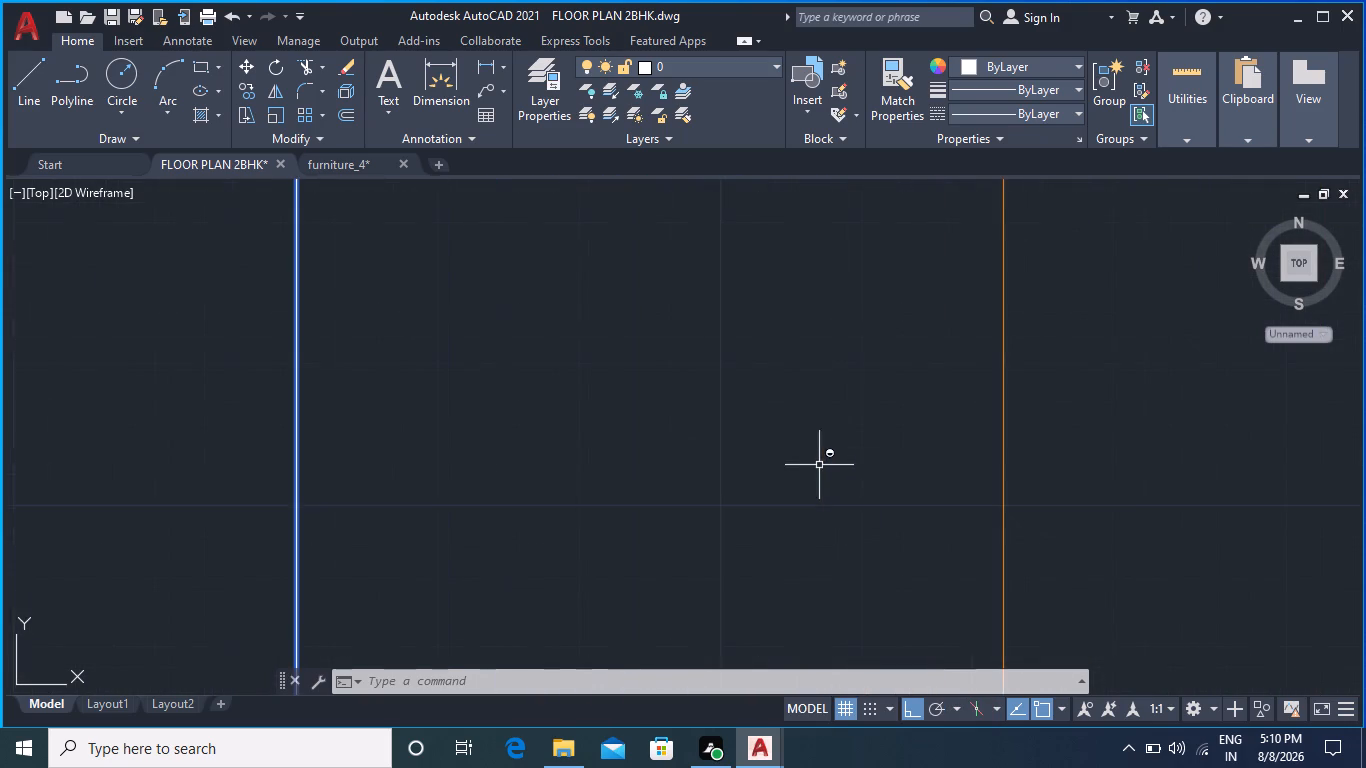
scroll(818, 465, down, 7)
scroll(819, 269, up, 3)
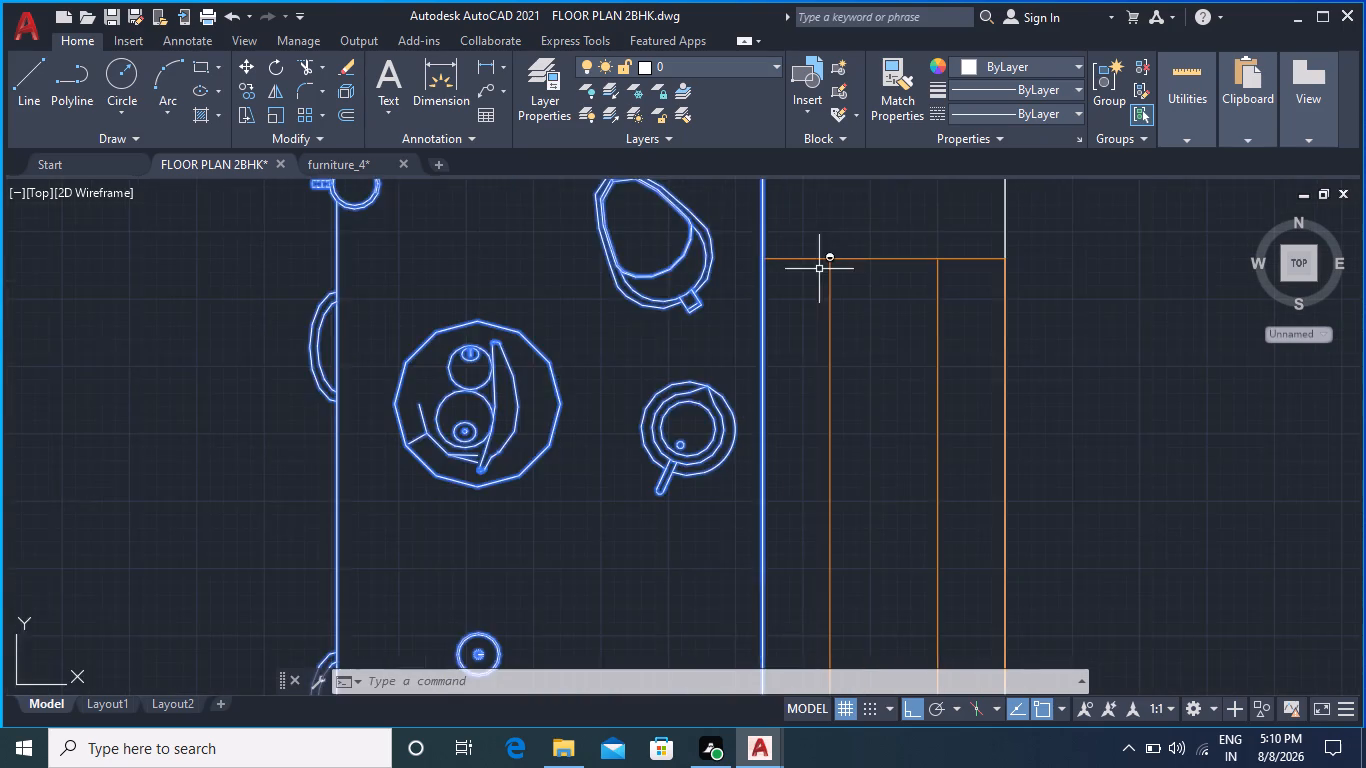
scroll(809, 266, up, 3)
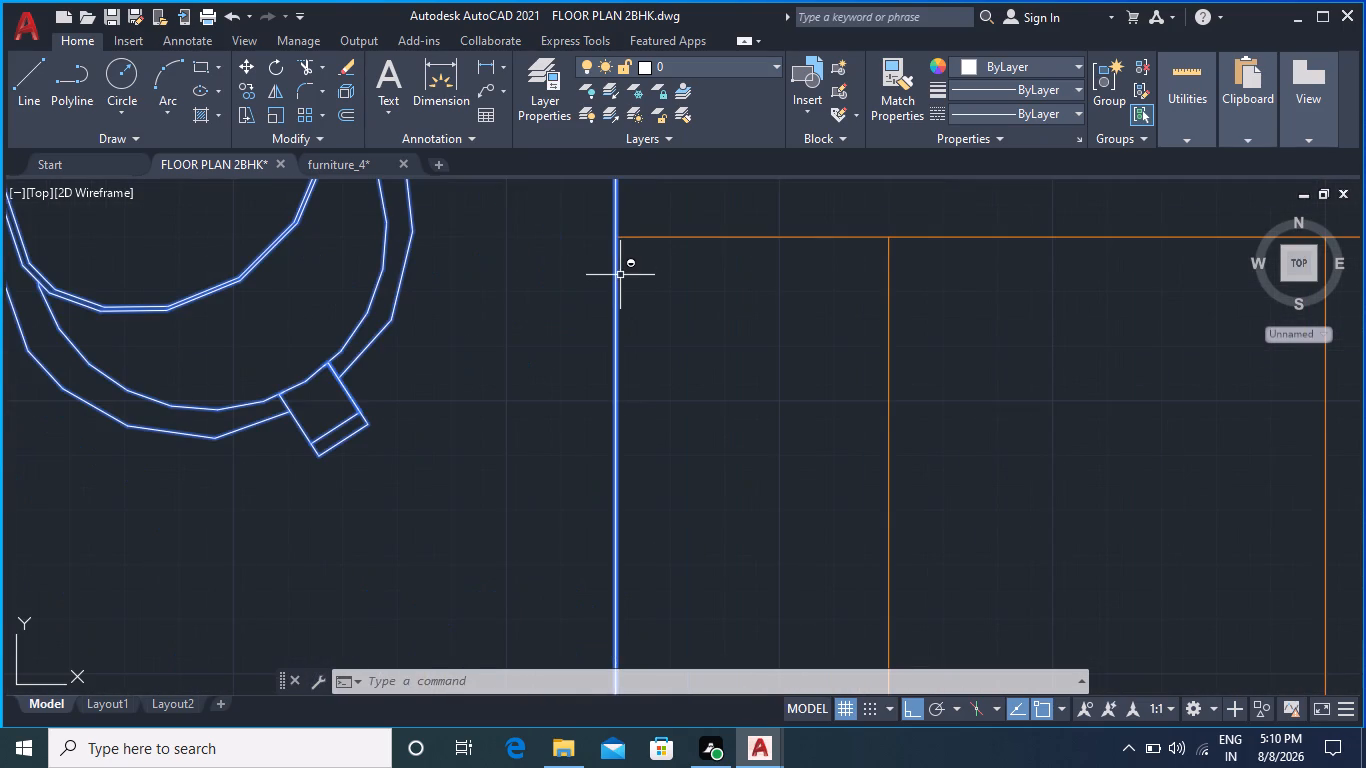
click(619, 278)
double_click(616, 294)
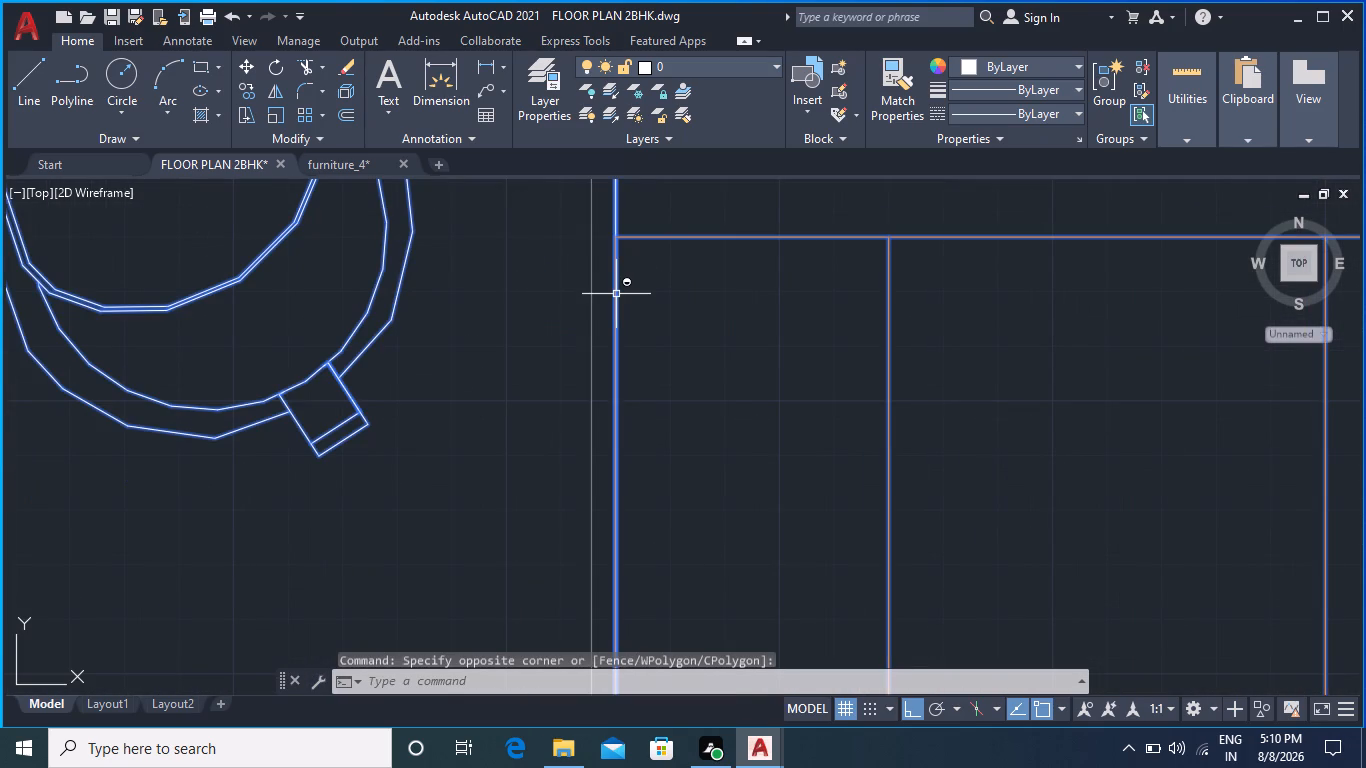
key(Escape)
Start a fresh selection with the counter's long back edge line along the window wall and the edge line behind the sink.
scroll(663, 353, down, 5)
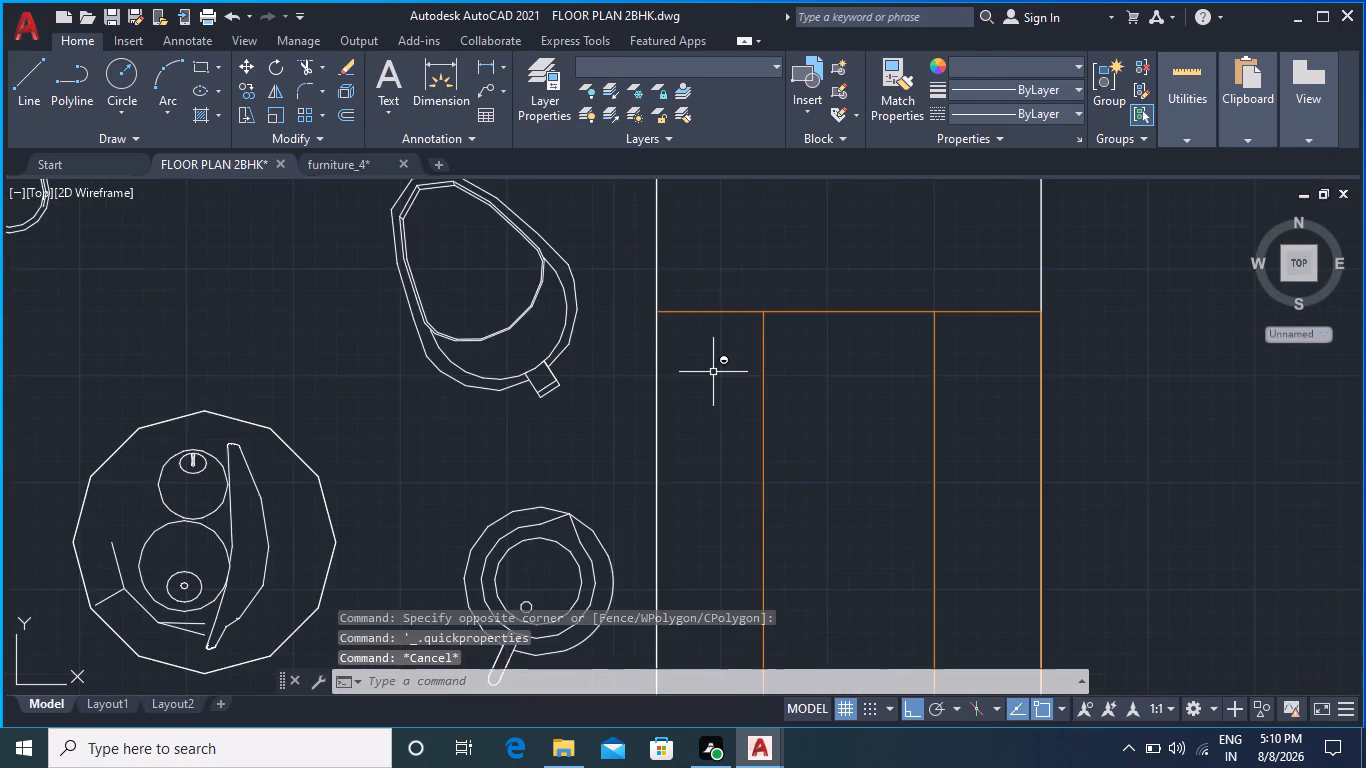
scroll(713, 372, down, 4)
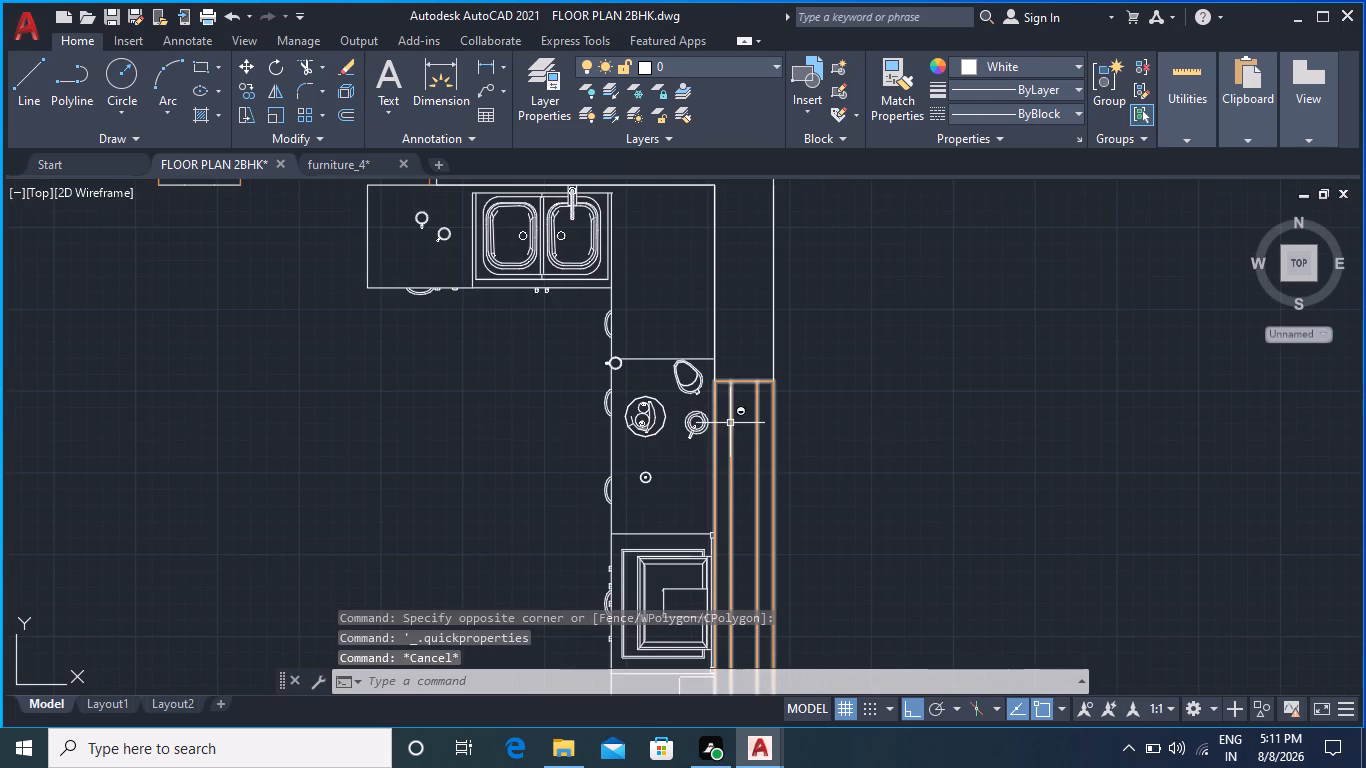
click(713, 341)
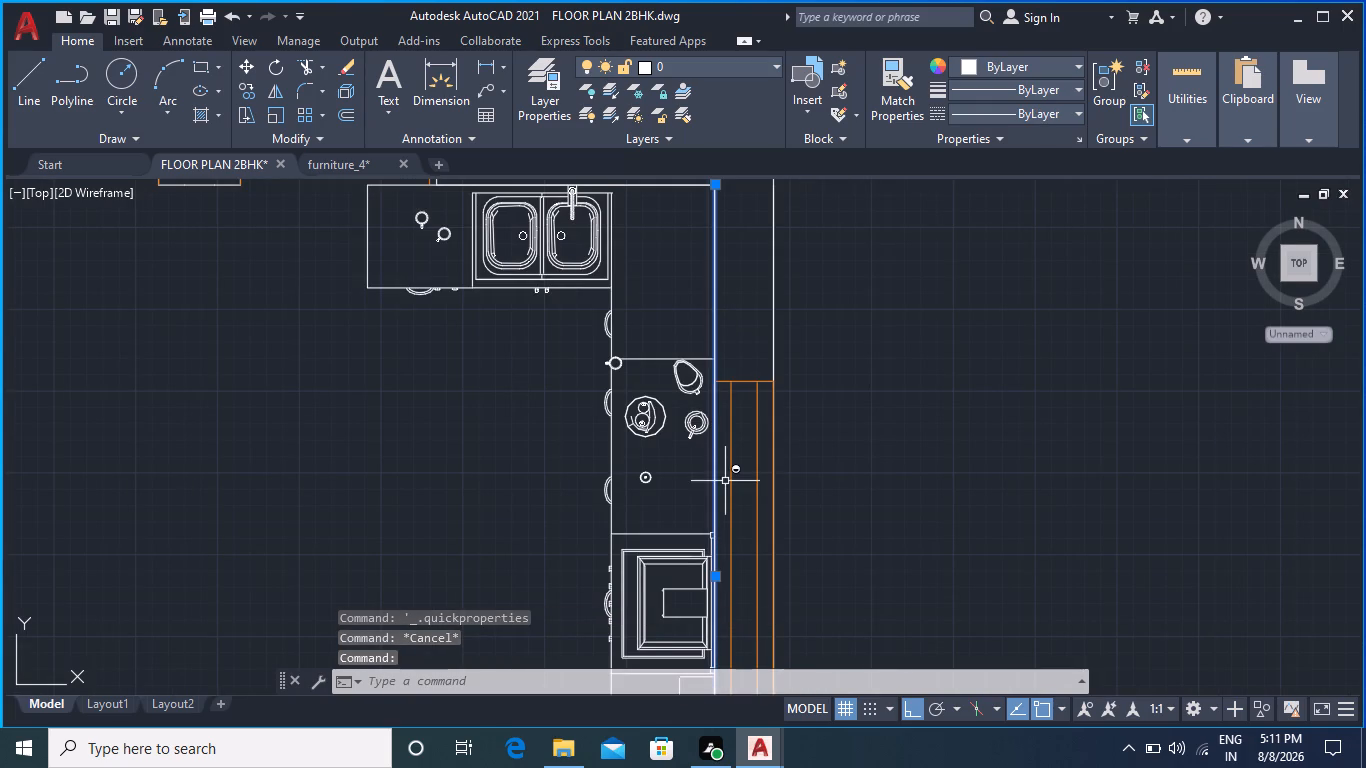
middle_drag(725, 485, 730, 259)
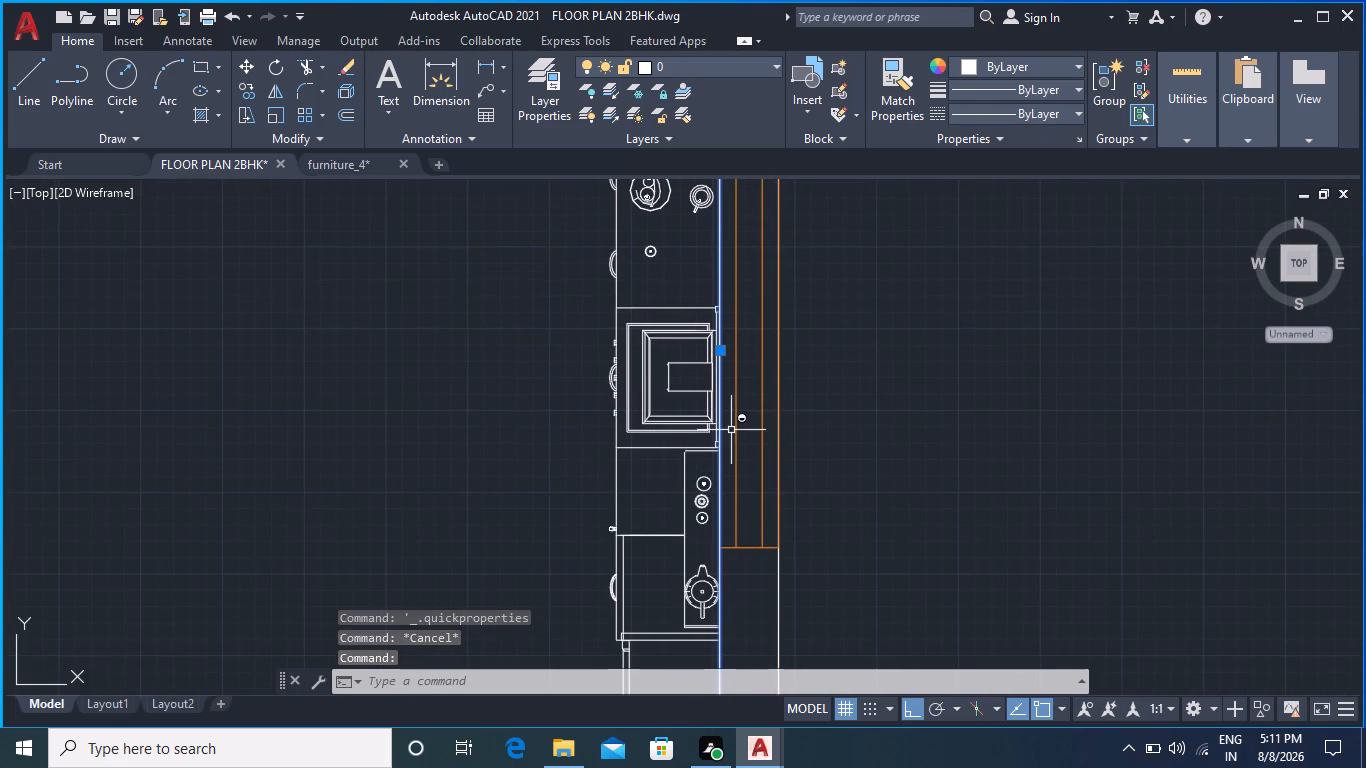
middle_drag(676, 266, 689, 467)
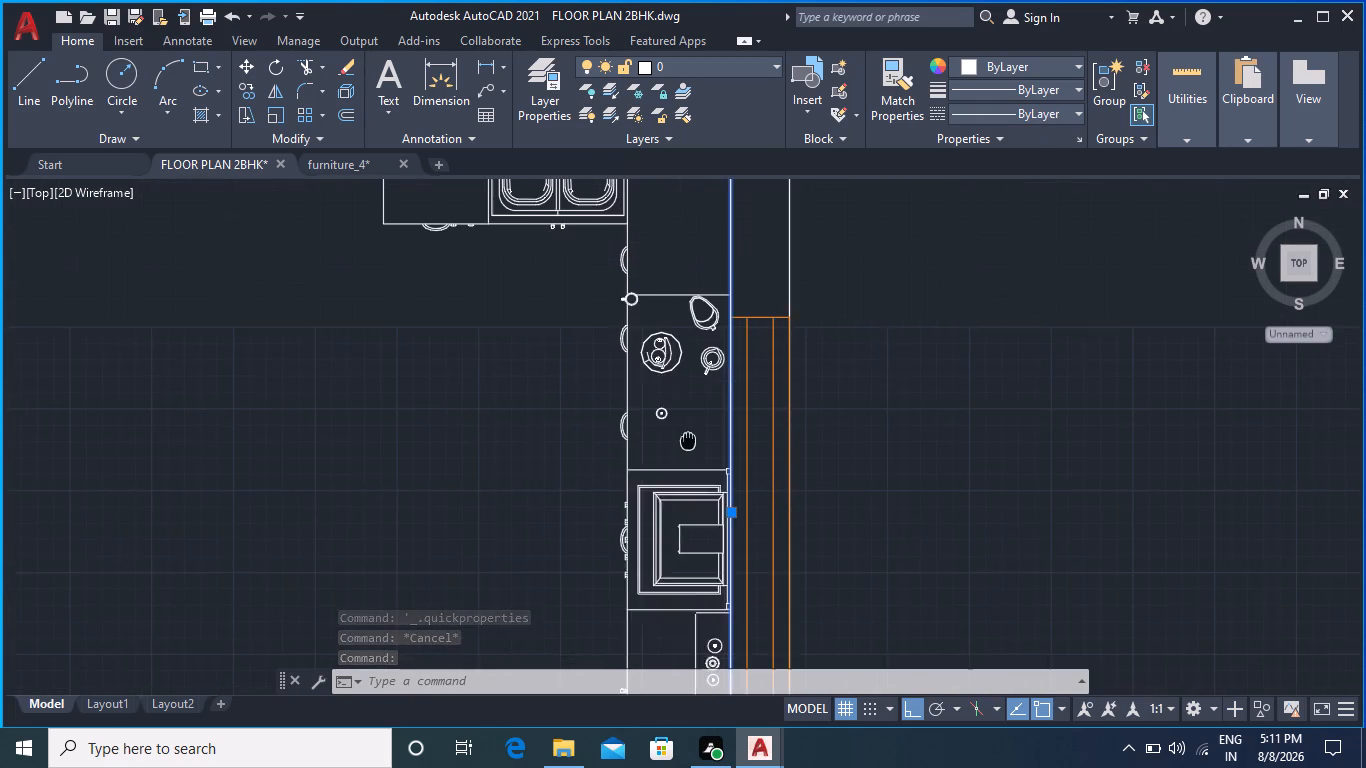
middle_drag(701, 248, 712, 395)
scroll(684, 341, up, 1)
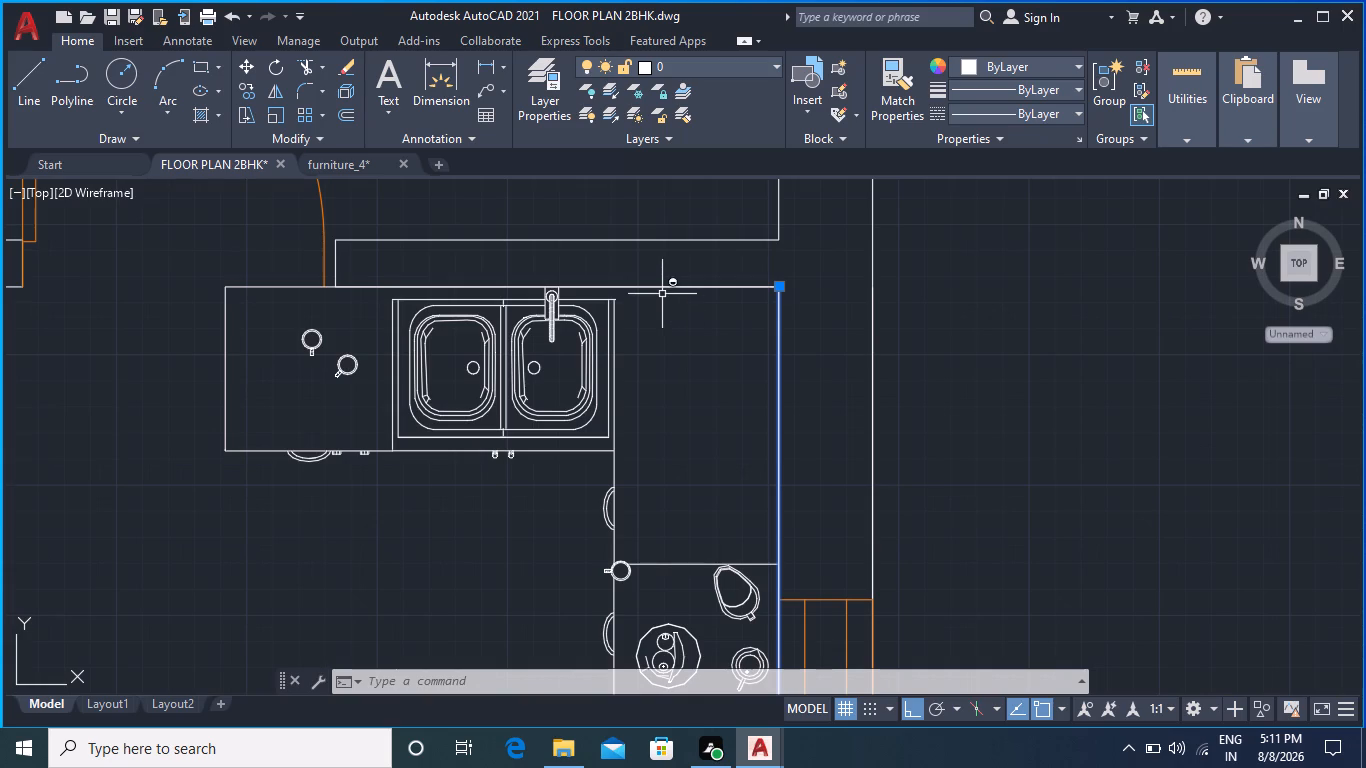
click(663, 286)
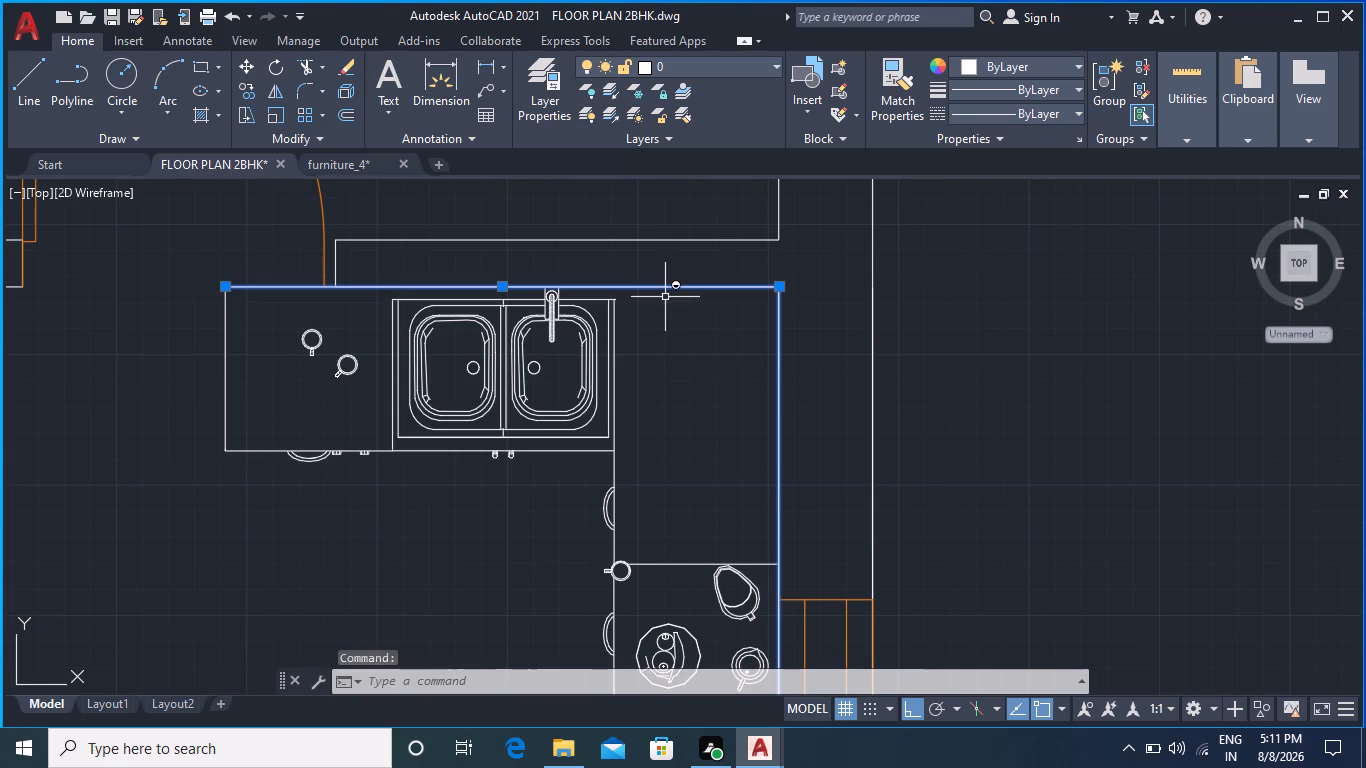
Add the counter's bottom edge line and the short segment under the door handle at the lower wall to the selection.
scroll(696, 366, down, 2)
middle_drag(696, 393, 692, 187)
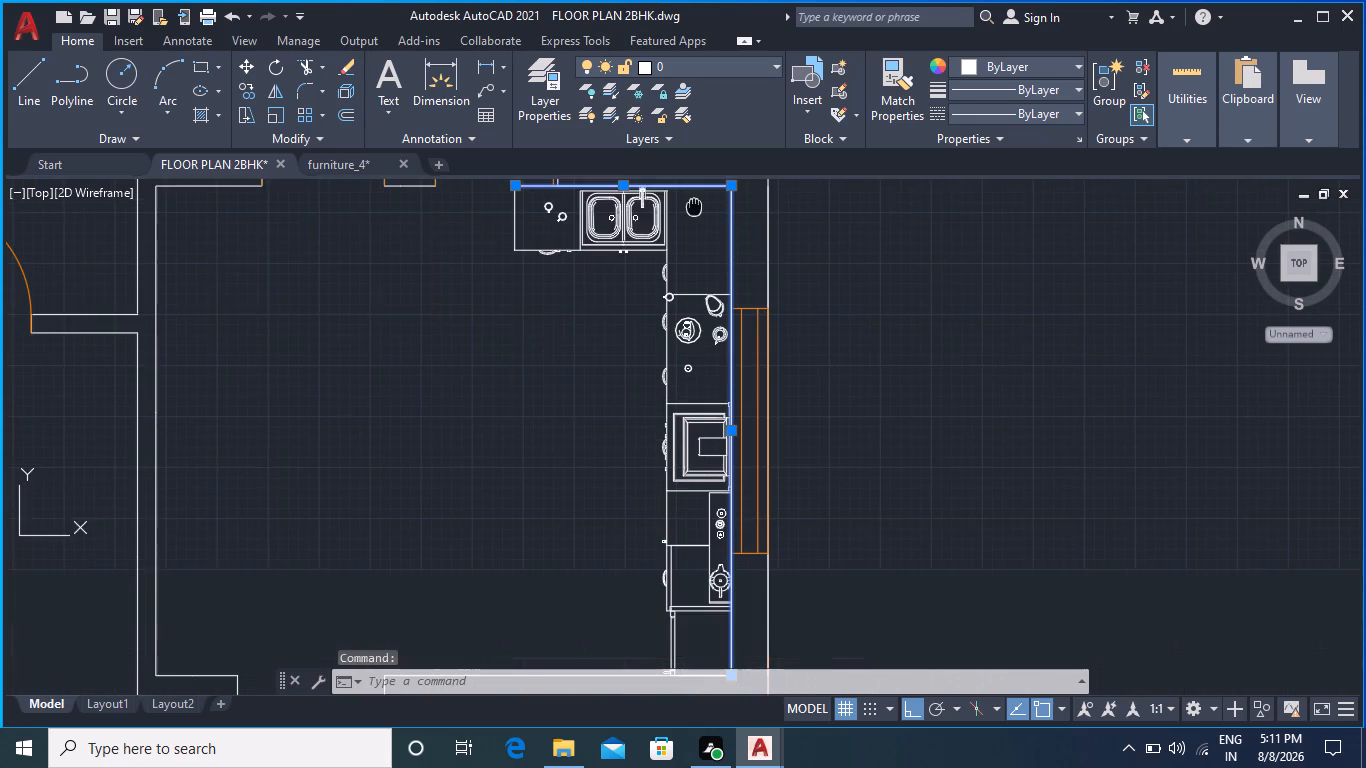
middle_drag(711, 519, 712, 354)
scroll(699, 432, up, 2)
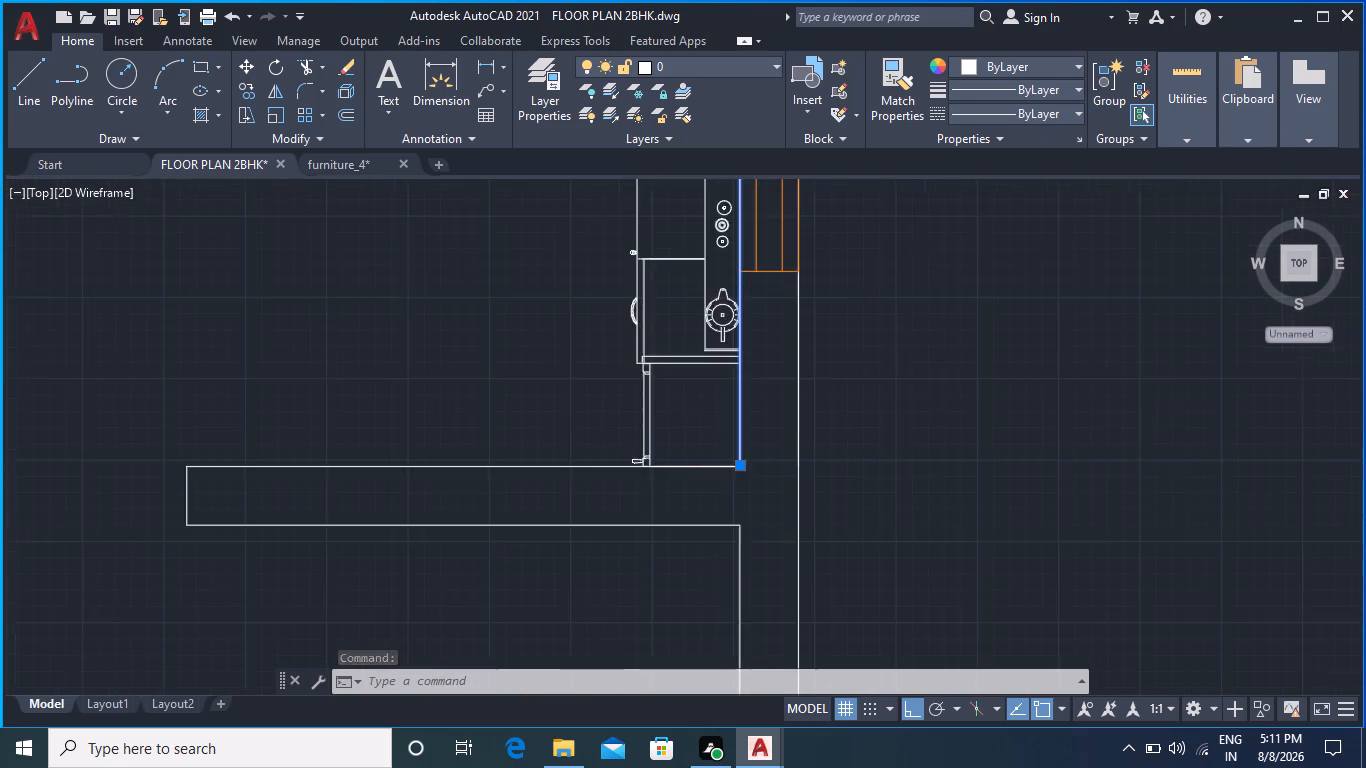
click(685, 484)
scroll(625, 464, up, 1)
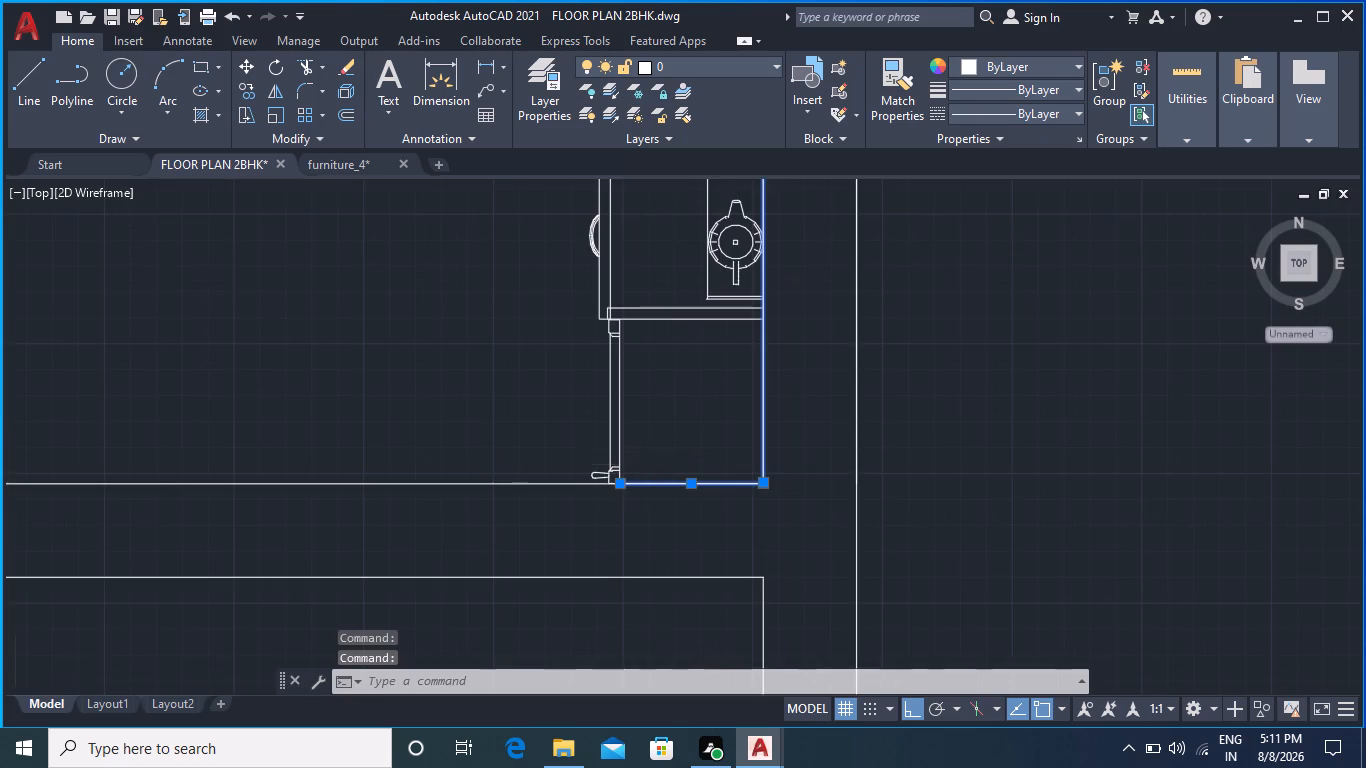
scroll(625, 464, up, 3)
middle_drag(629, 484, 715, 291)
scroll(616, 397, up, 2)
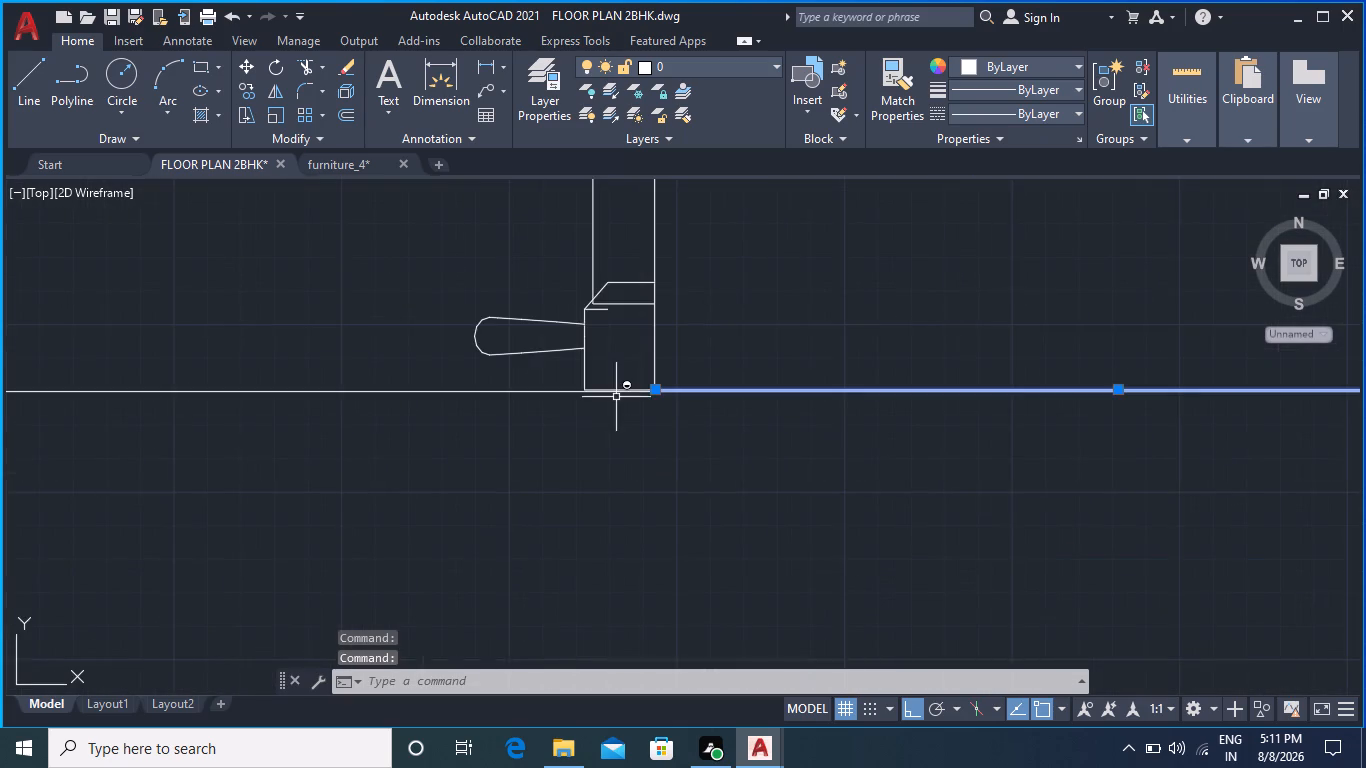
click(634, 377)
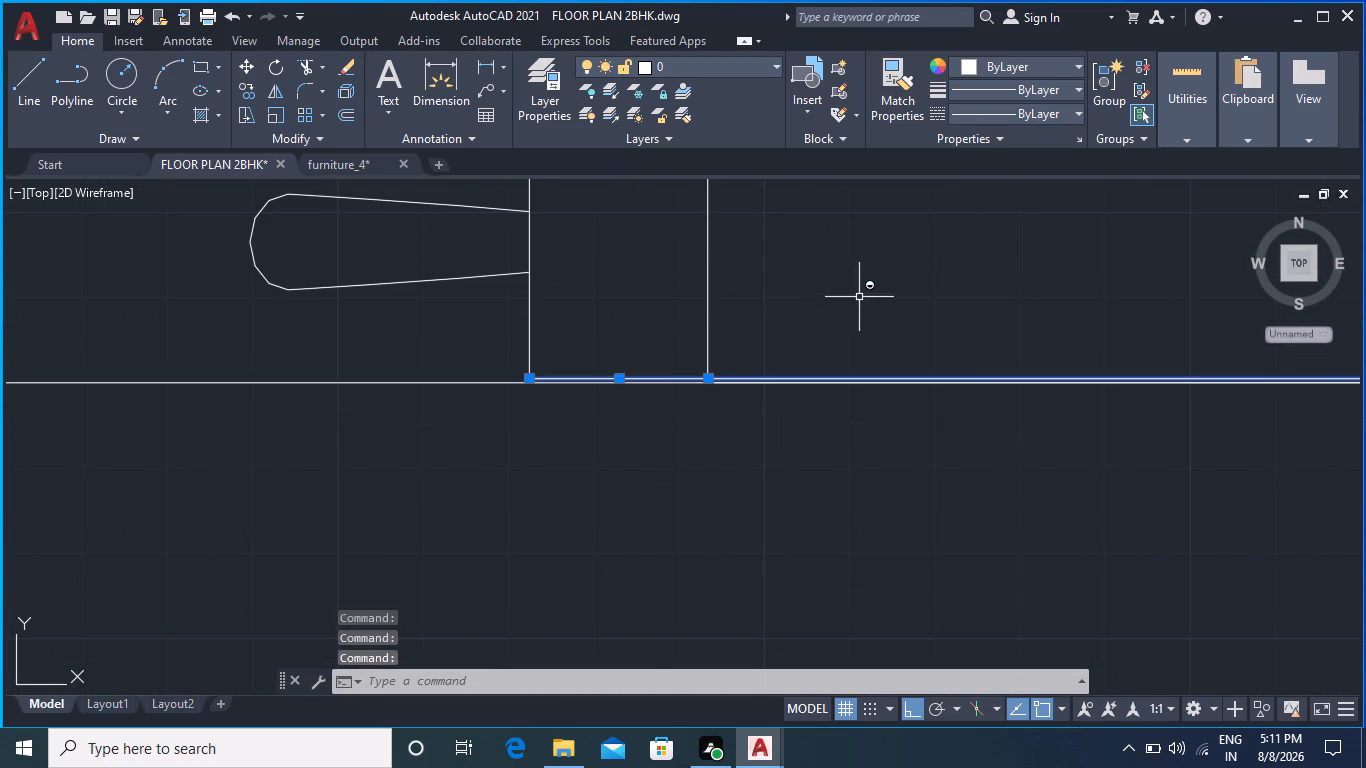
Add the L-shaped counter's cabinets, appliances and fixtures to the selection with a window from beside the sink run to the bottom corner.
scroll(860, 296, down, 2)
middle_drag(892, 270, 594, 471)
scroll(670, 461, down, 2)
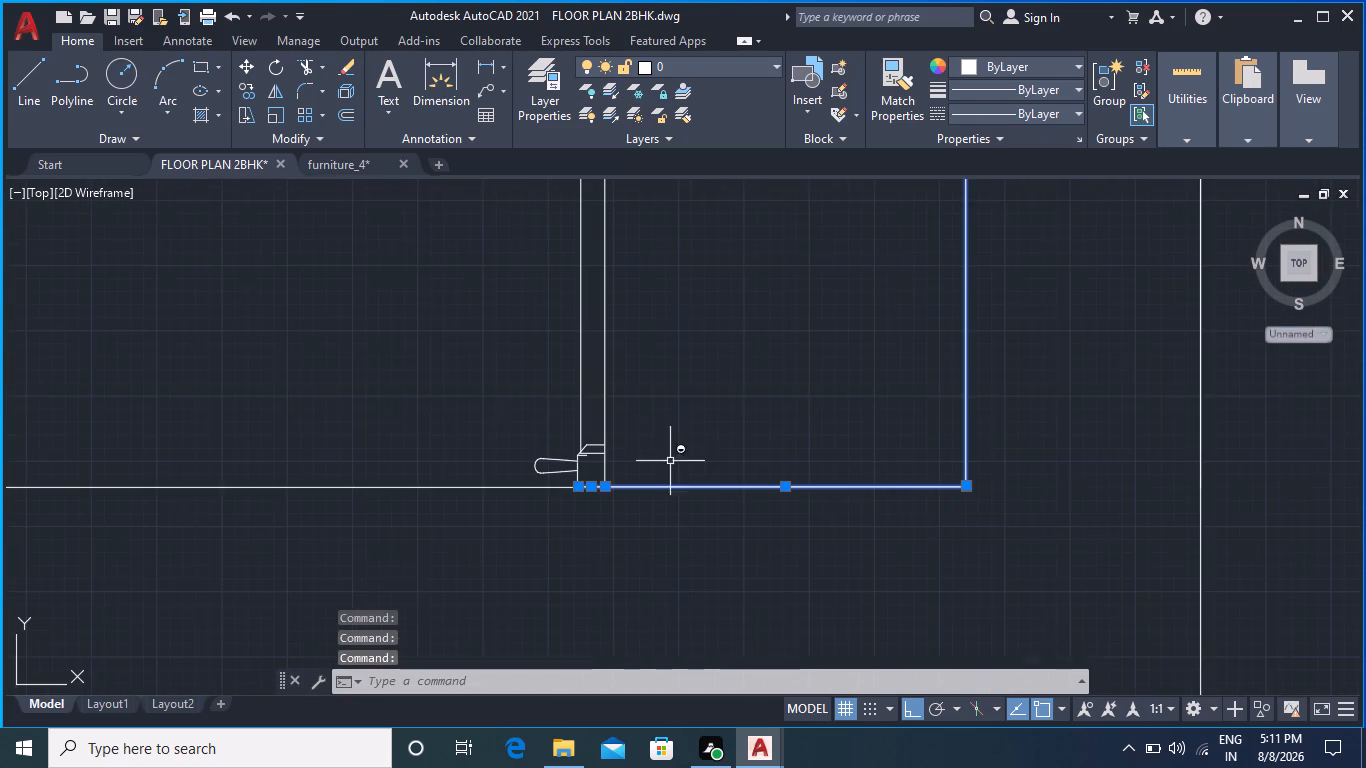
middle_drag(781, 411, 744, 514)
scroll(745, 467, down, 2)
middle_drag(751, 432, 751, 487)
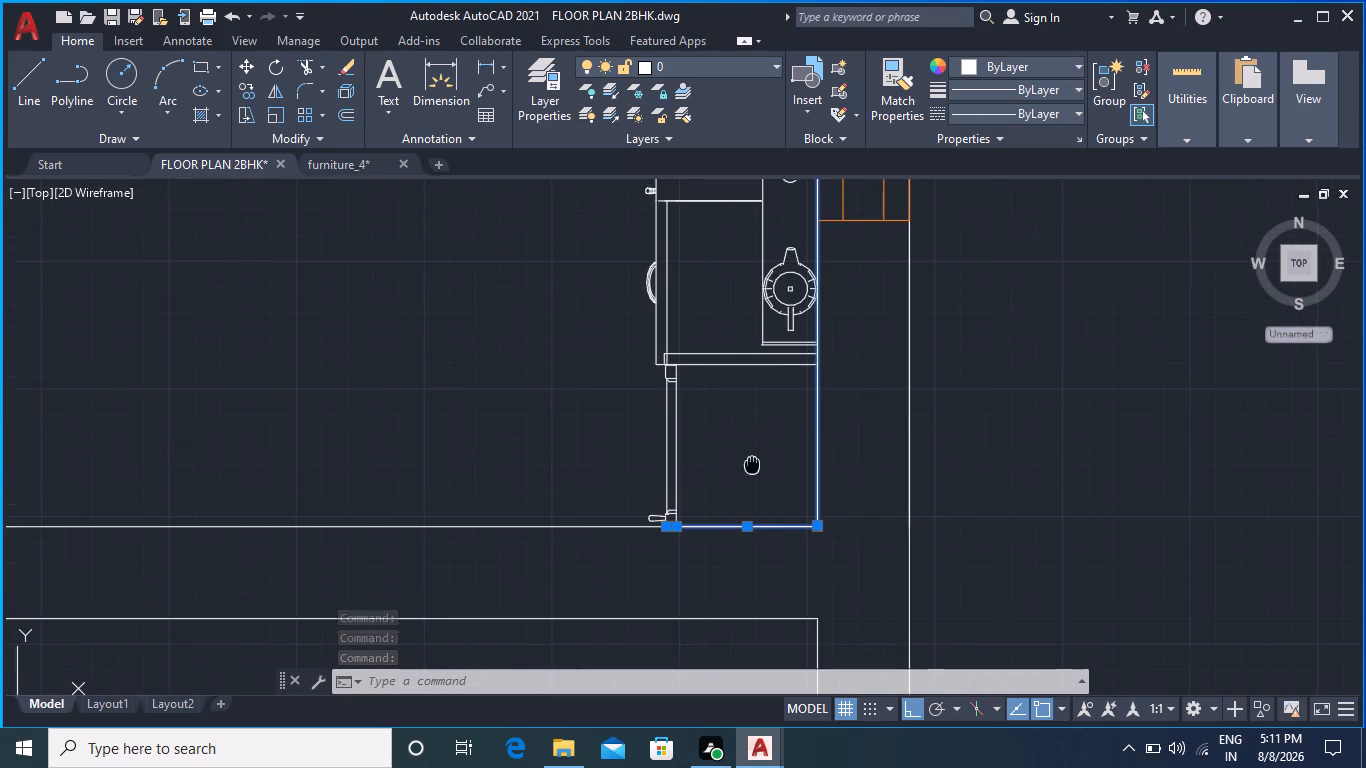
middle_drag(751, 487, 748, 522)
middle_drag(757, 490, 750, 562)
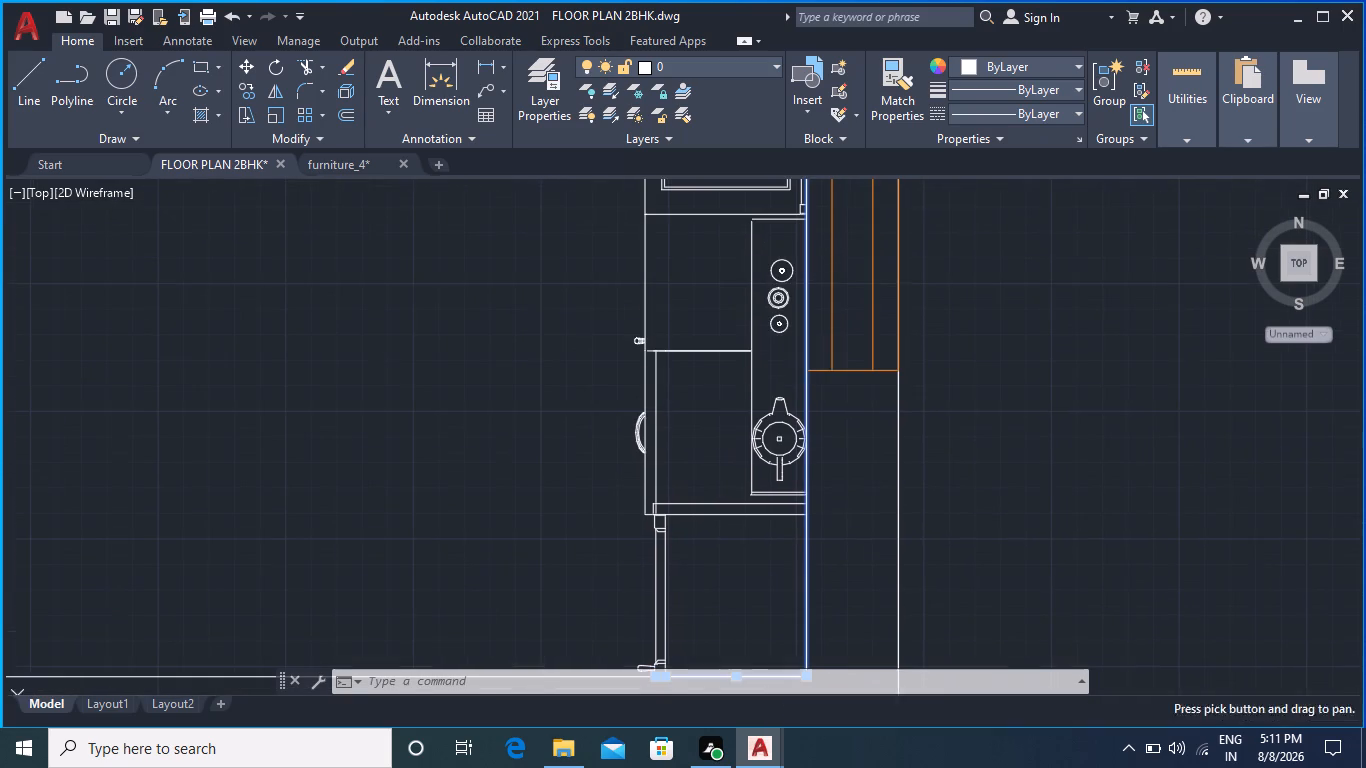
middle_drag(711, 376, 706, 485)
scroll(673, 329, down, 2)
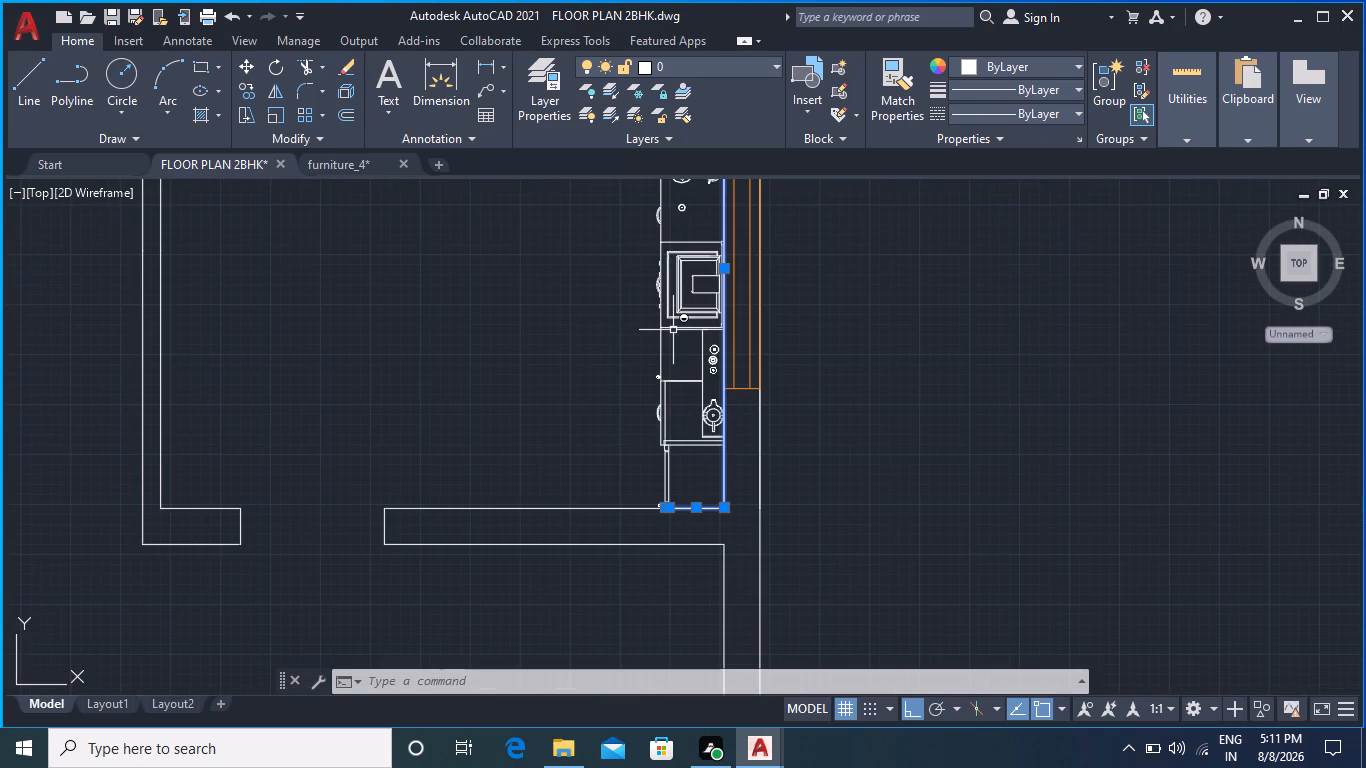
middle_drag(625, 350, 606, 452)
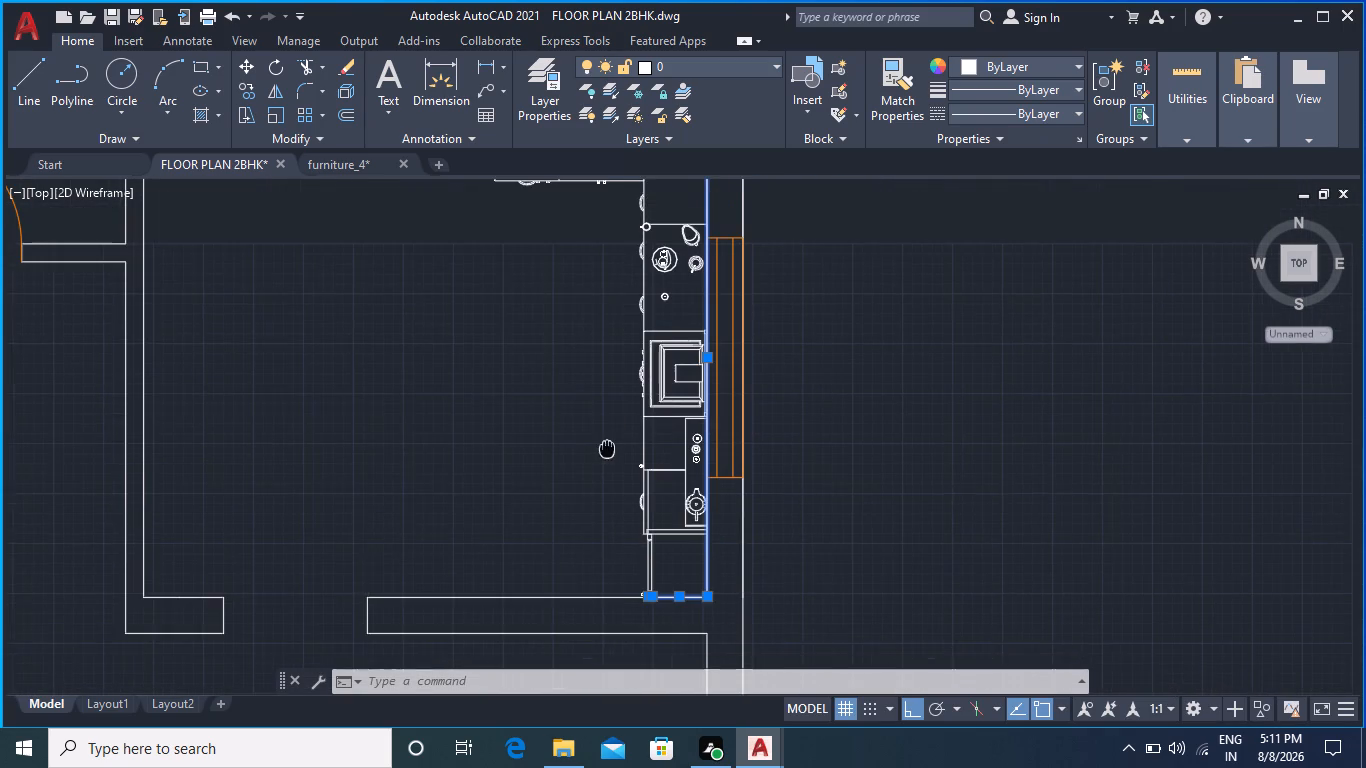
scroll(602, 287, down, 1)
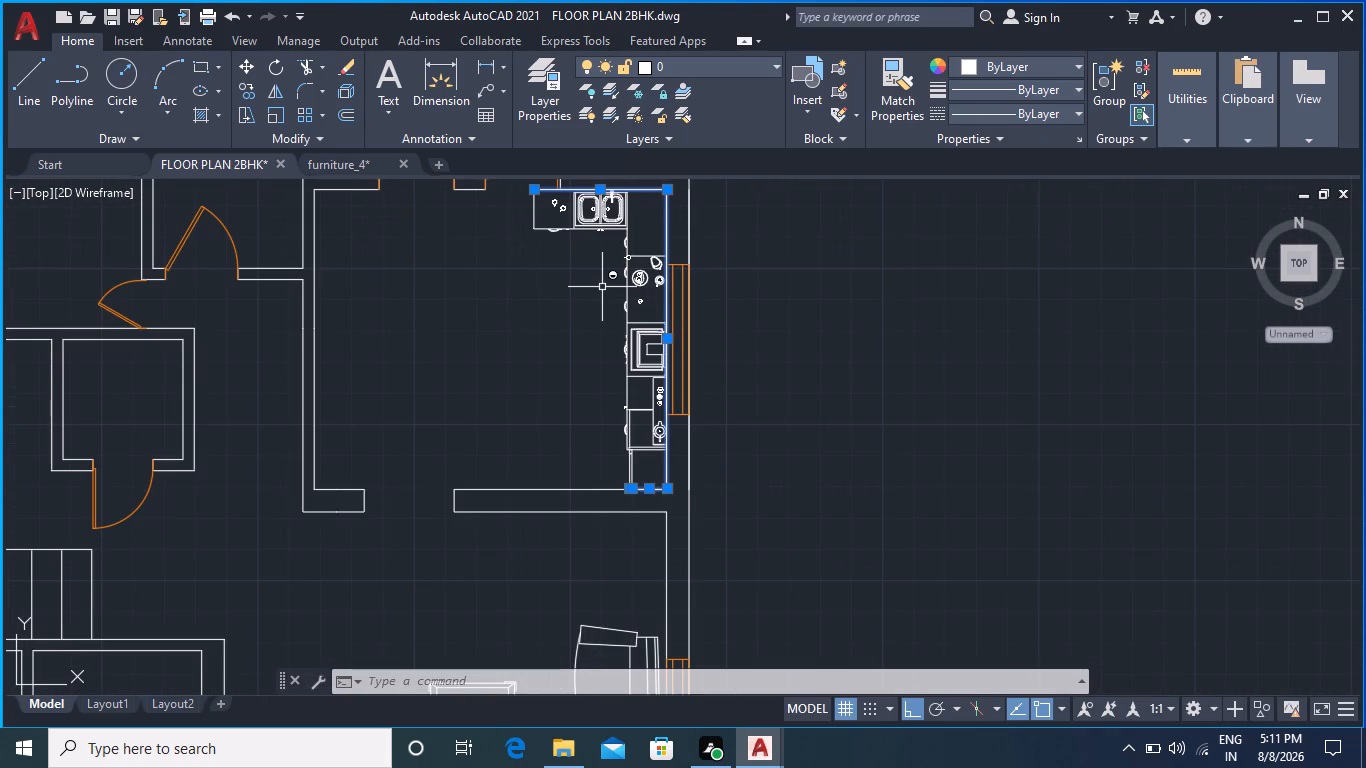
middle_drag(602, 298, 602, 353)
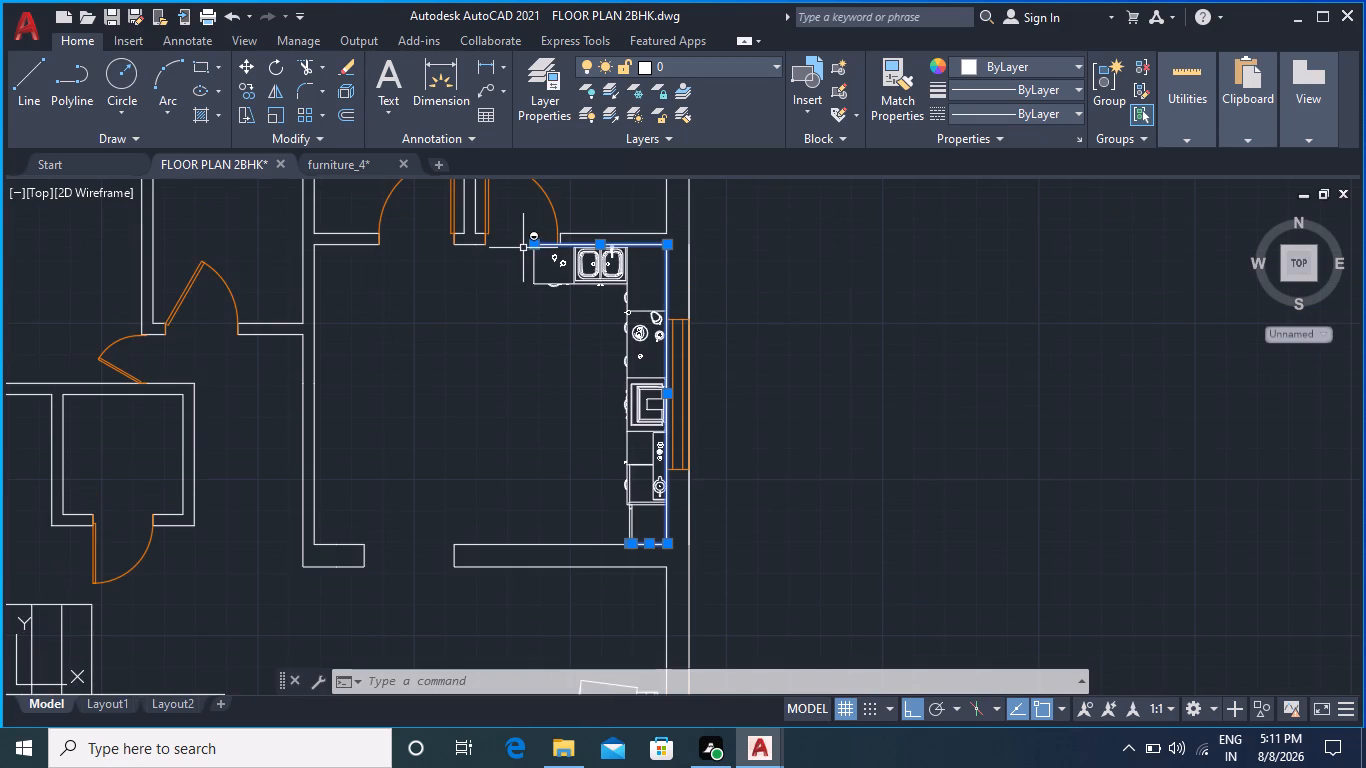
click(523, 248)
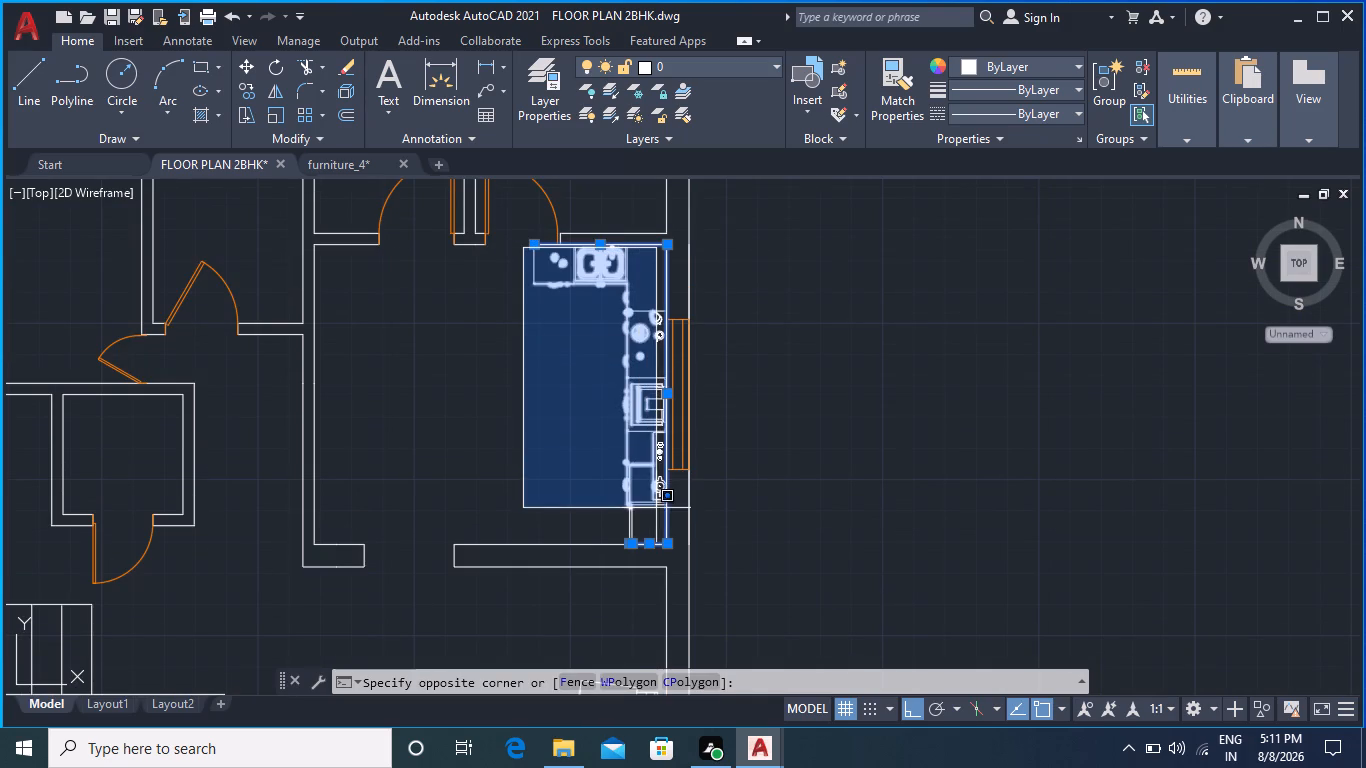
scroll(656, 508, up, 1)
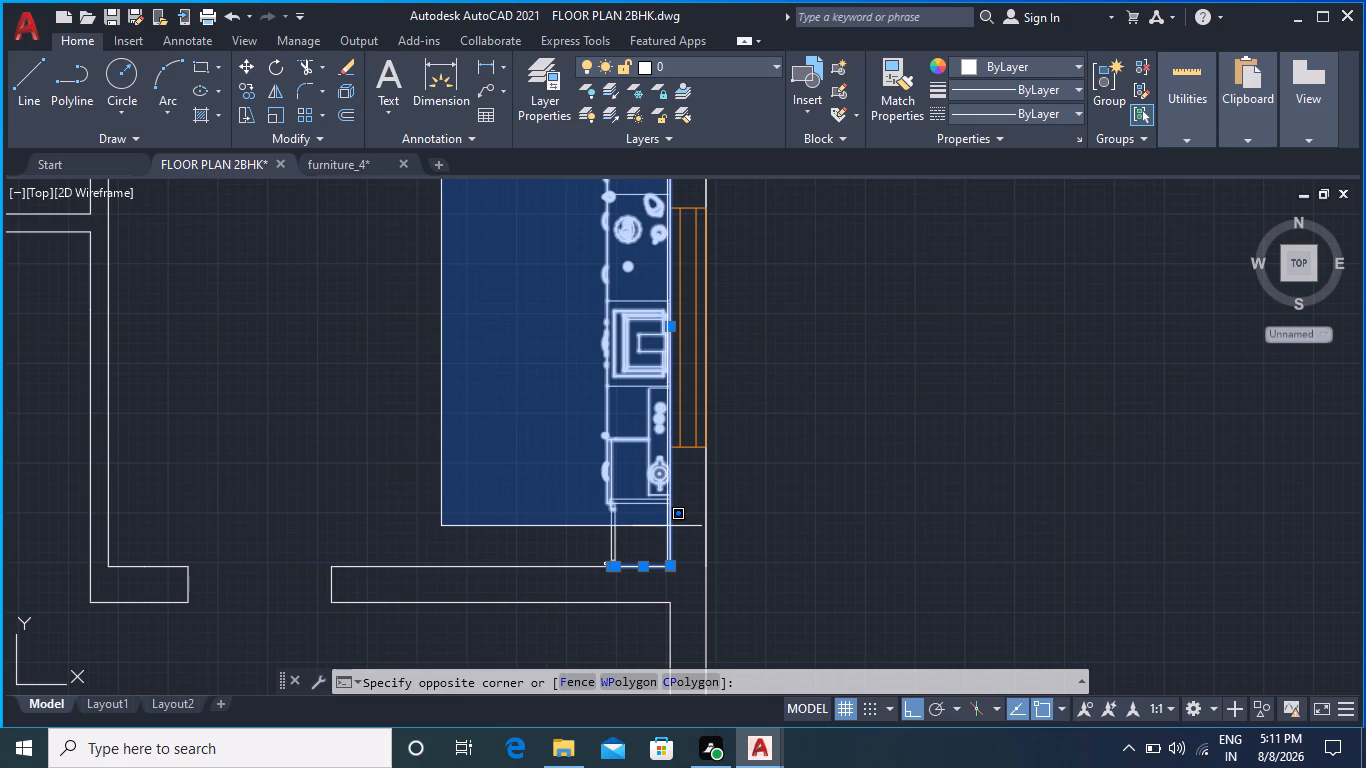
scroll(665, 537, up, 1)
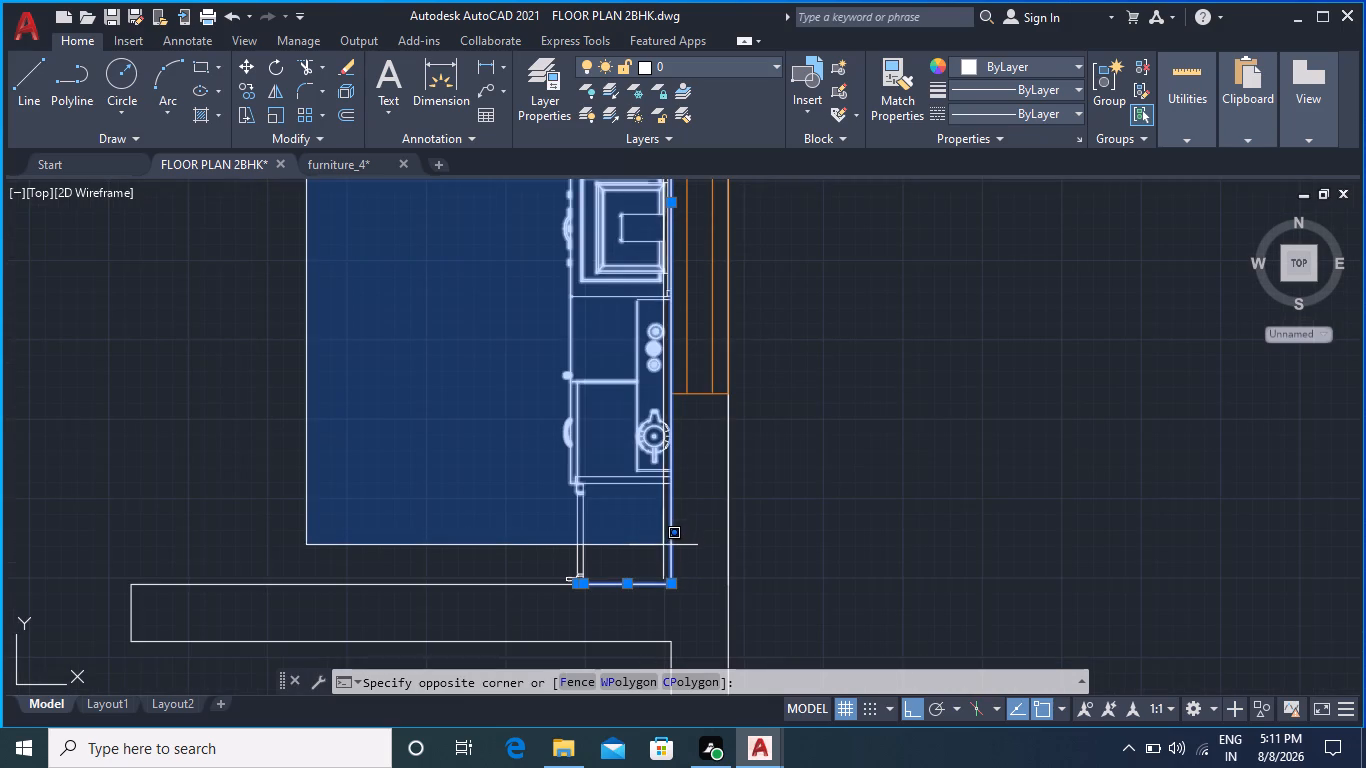
scroll(663, 547, up, 1)
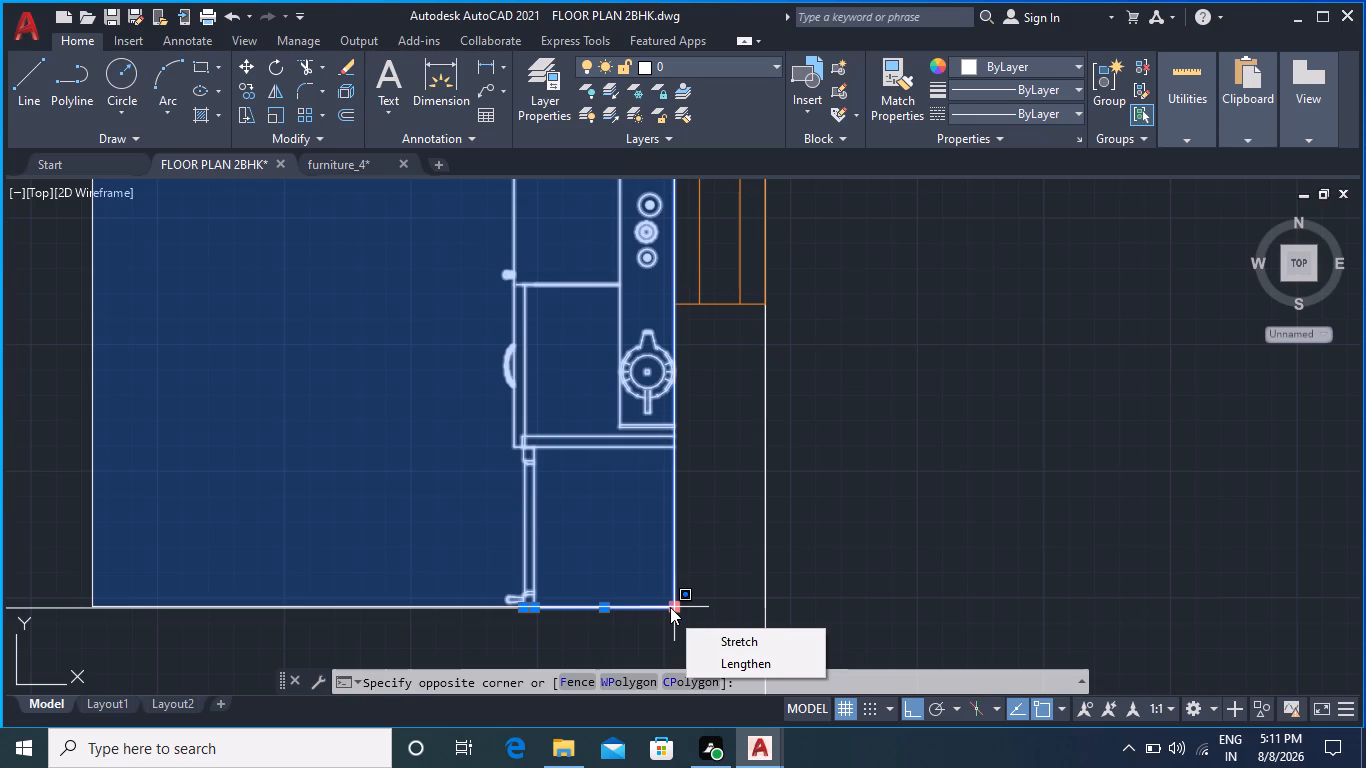
click(670, 607)
Add the missed sink surround lines to the selection: the rear line beside the faucet and the two vertical lines nearest the counter corner.
scroll(734, 516, down, 2)
middle_drag(802, 321, 812, 452)
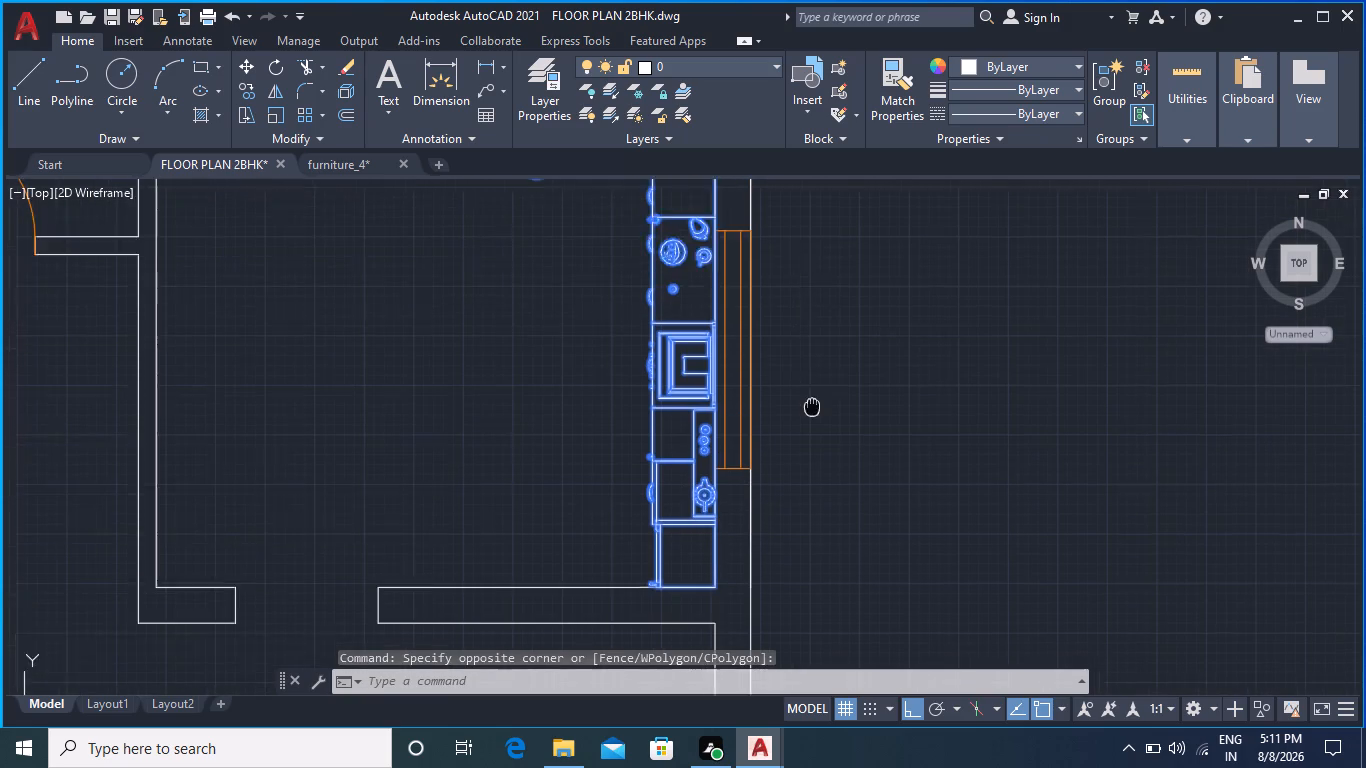
middle_drag(812, 452, 808, 589)
scroll(568, 373, up, 1)
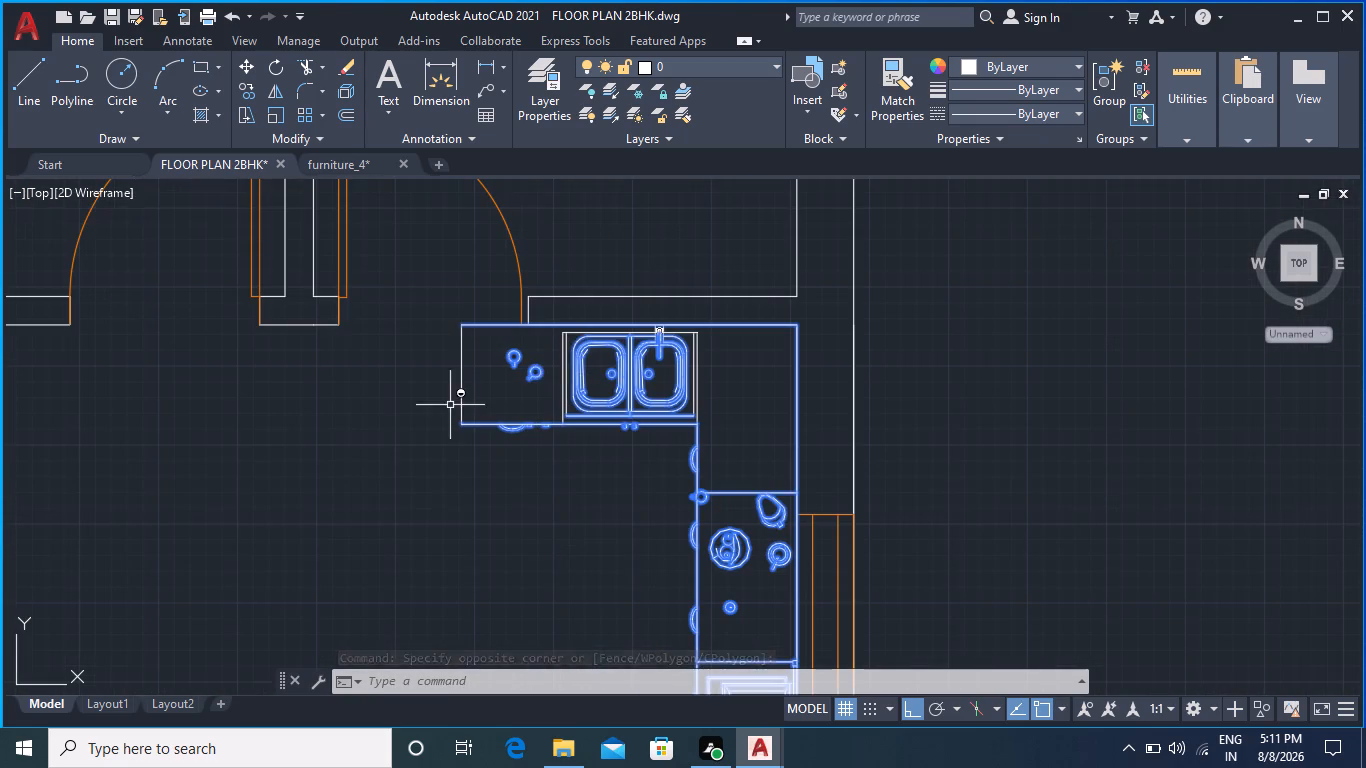
scroll(453, 406, up, 1)
scroll(792, 313, up, 2)
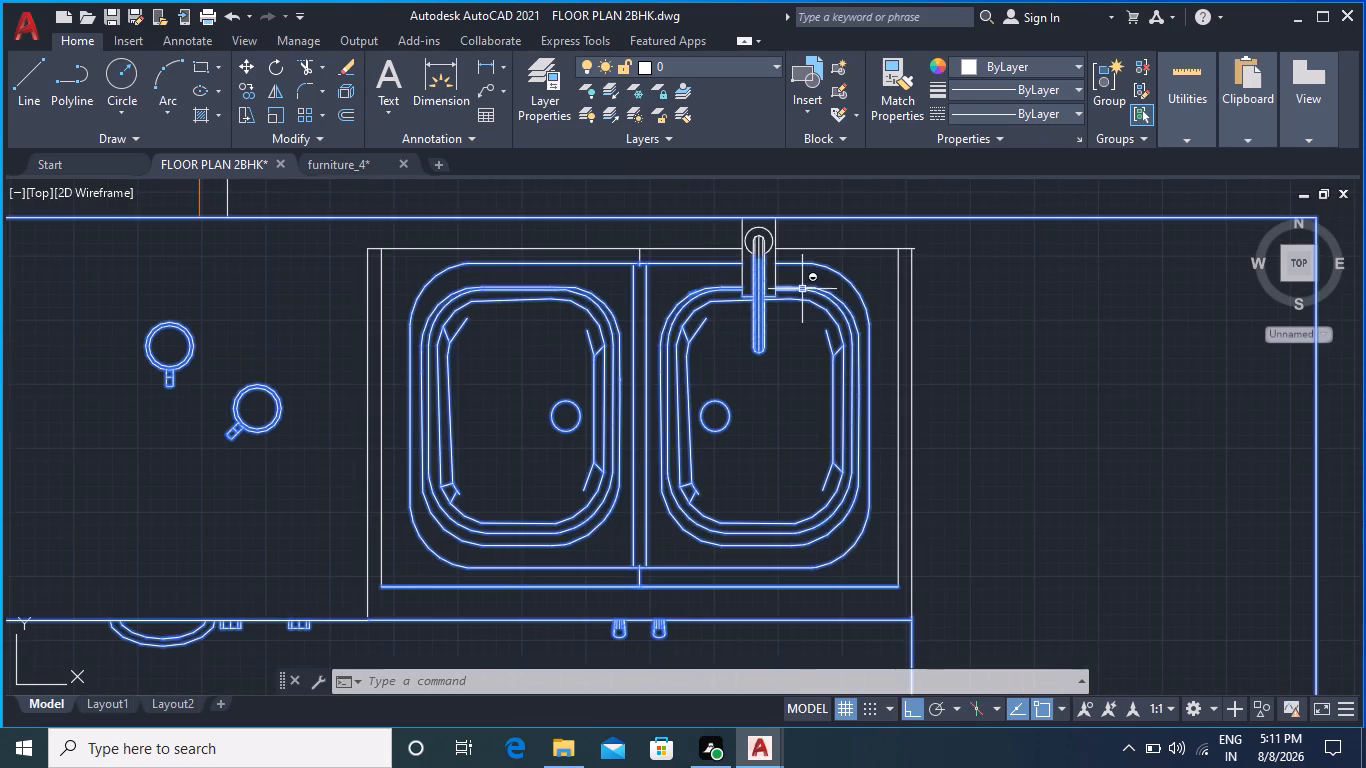
click(866, 249)
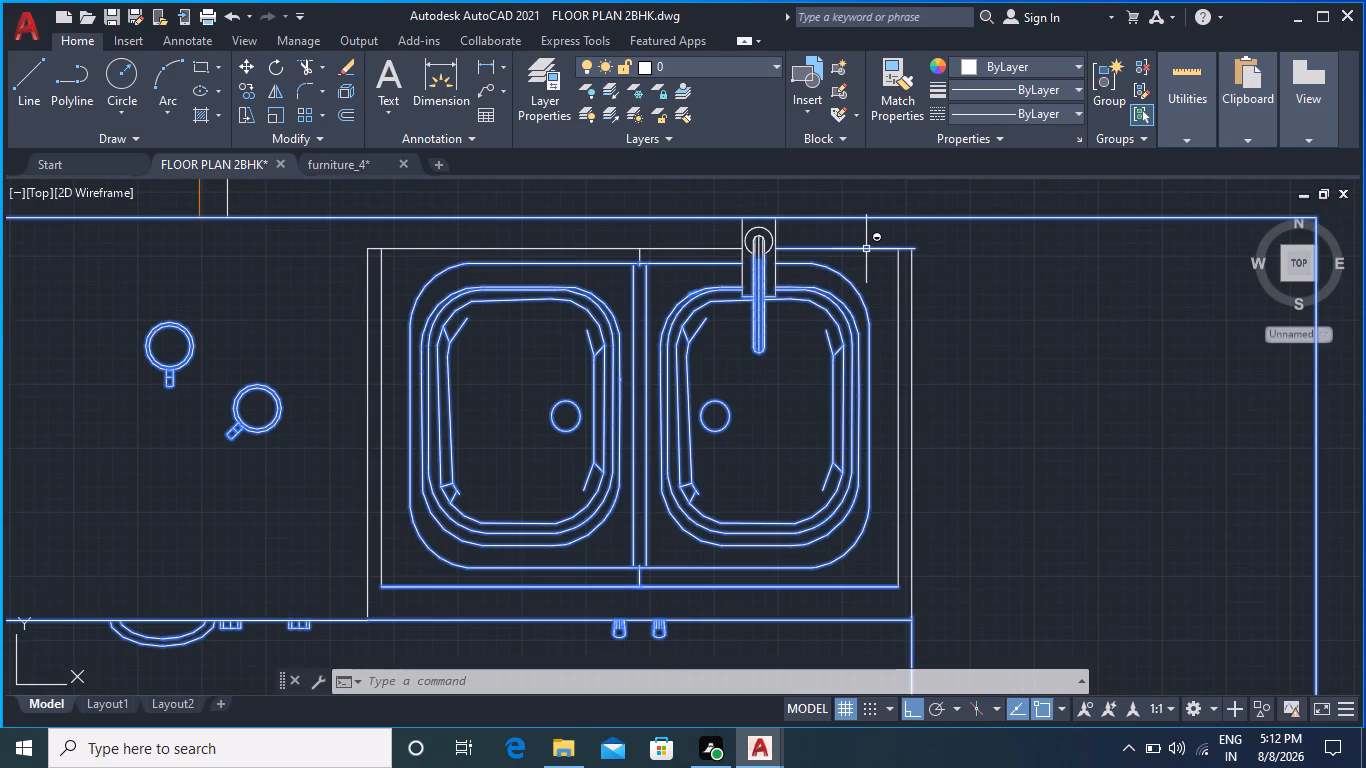
click(901, 354)
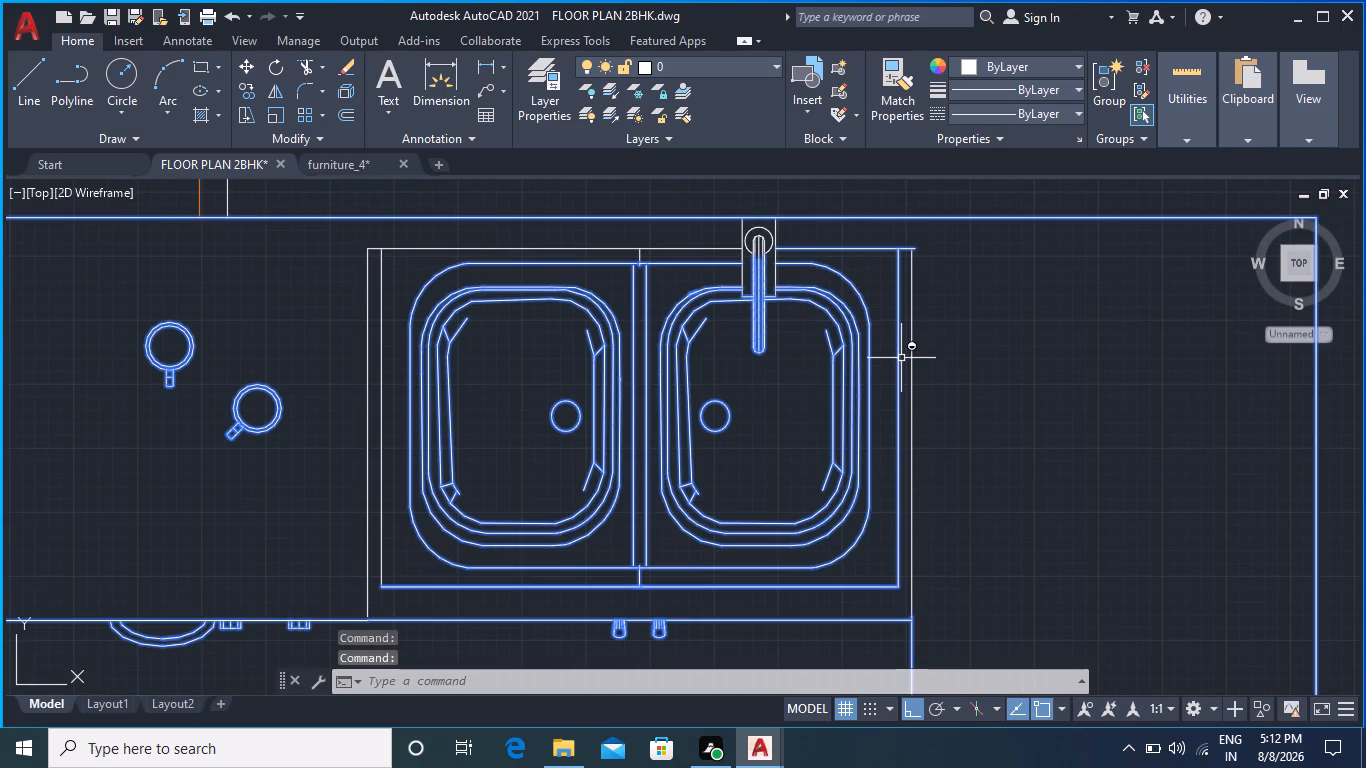
click(913, 396)
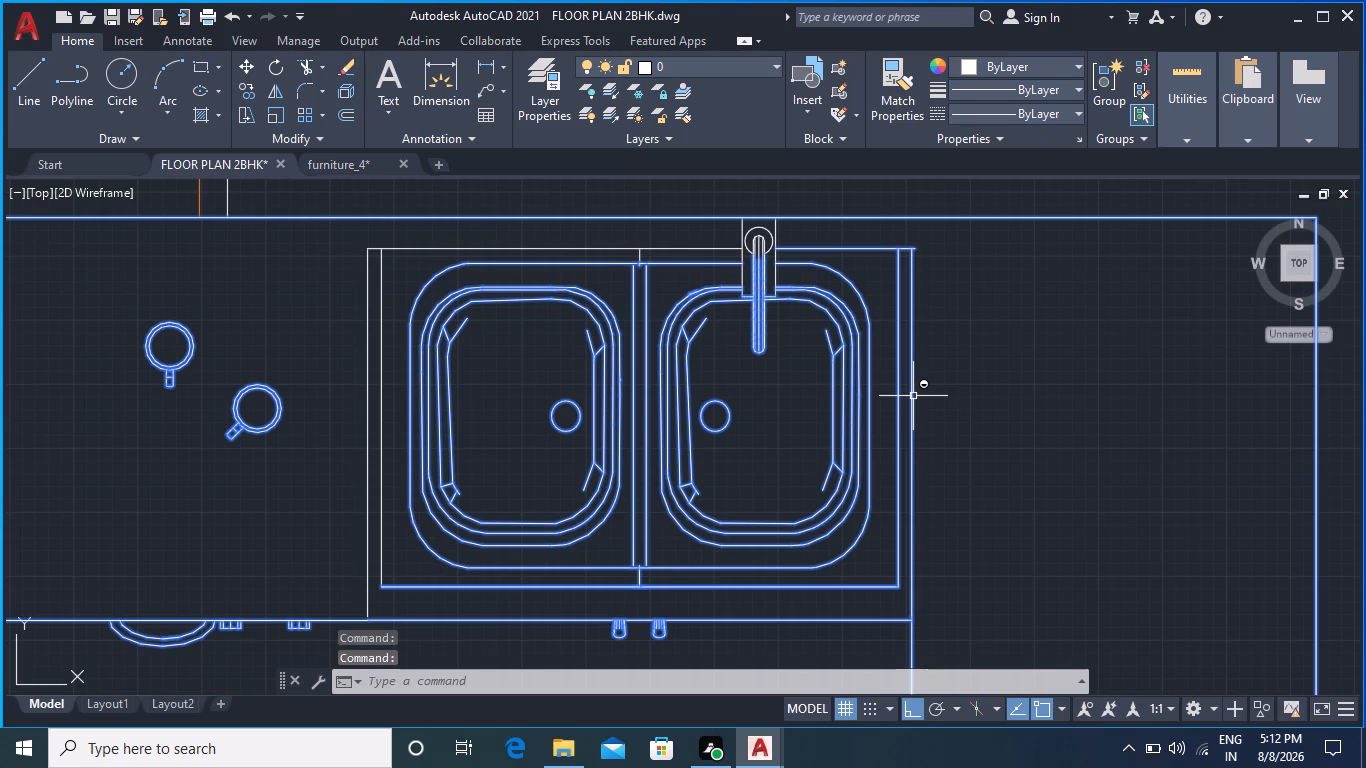
Add the sink surround's remaining rear line and its two vertical lines farthest from the counter corner to the selection.
drag(271, 251, 299, 258)
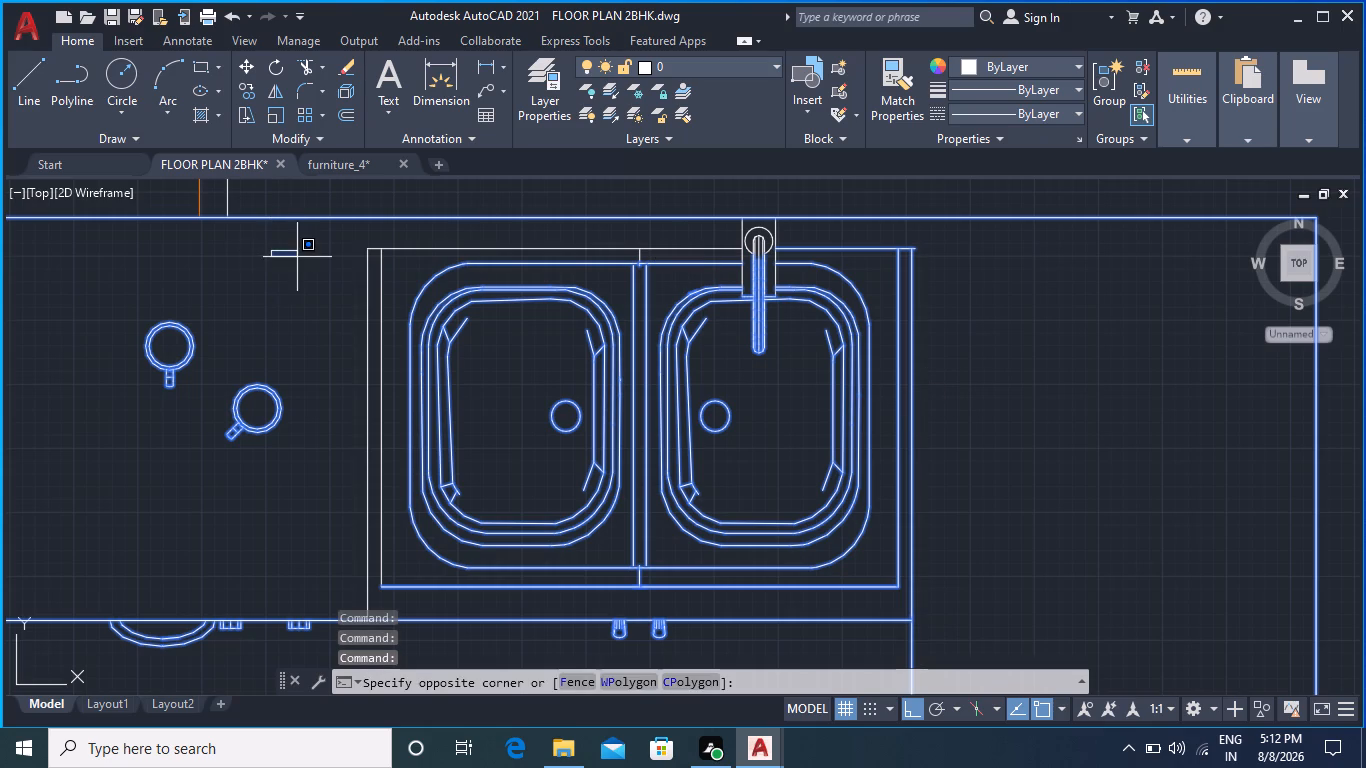
drag(299, 258, 394, 273)
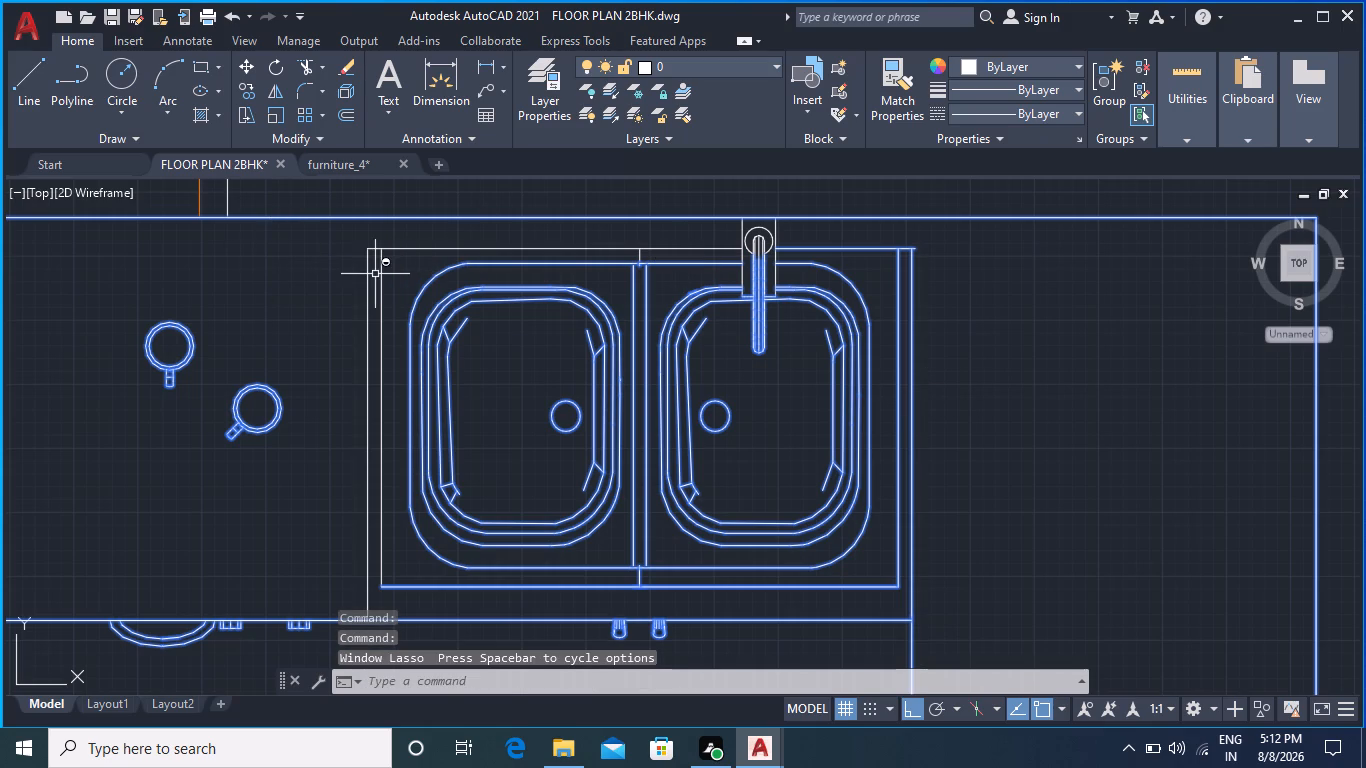
click(288, 239)
click(944, 482)
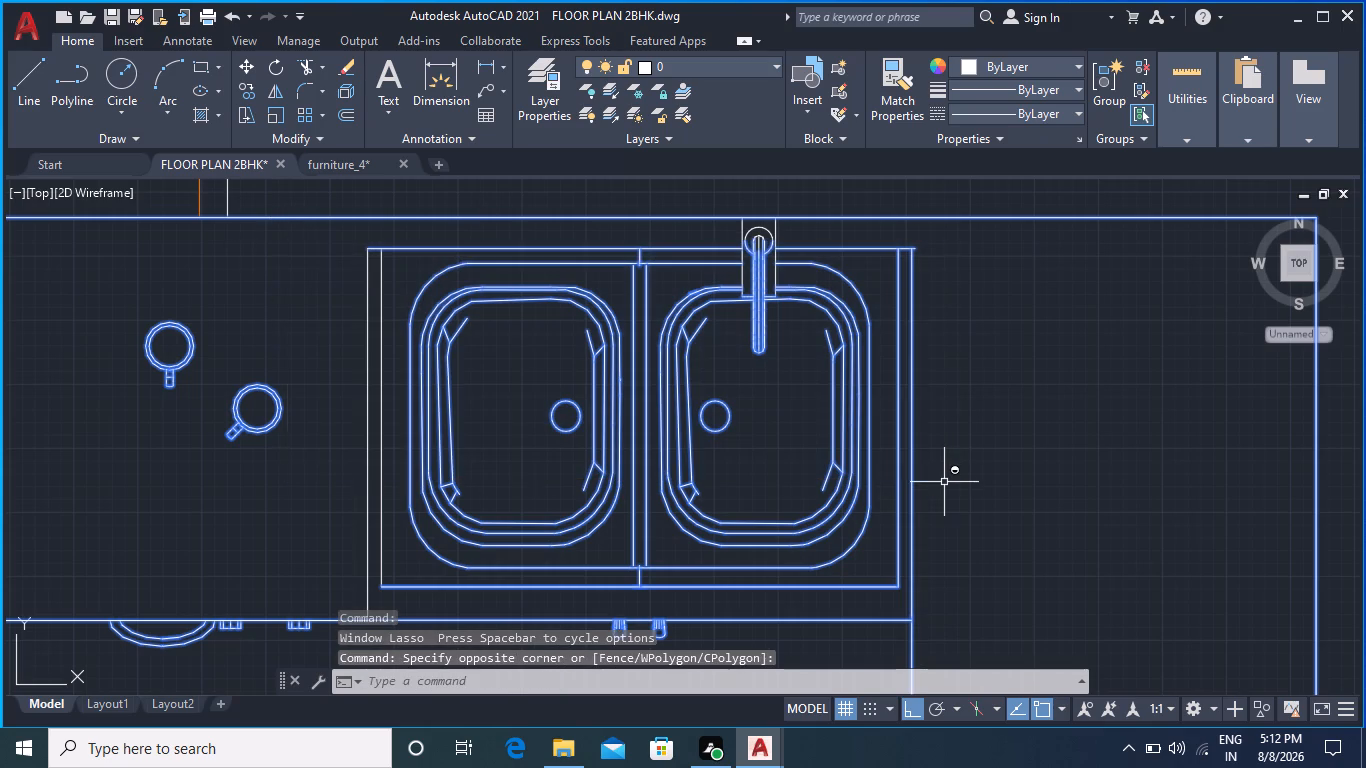
click(263, 246)
click(494, 633)
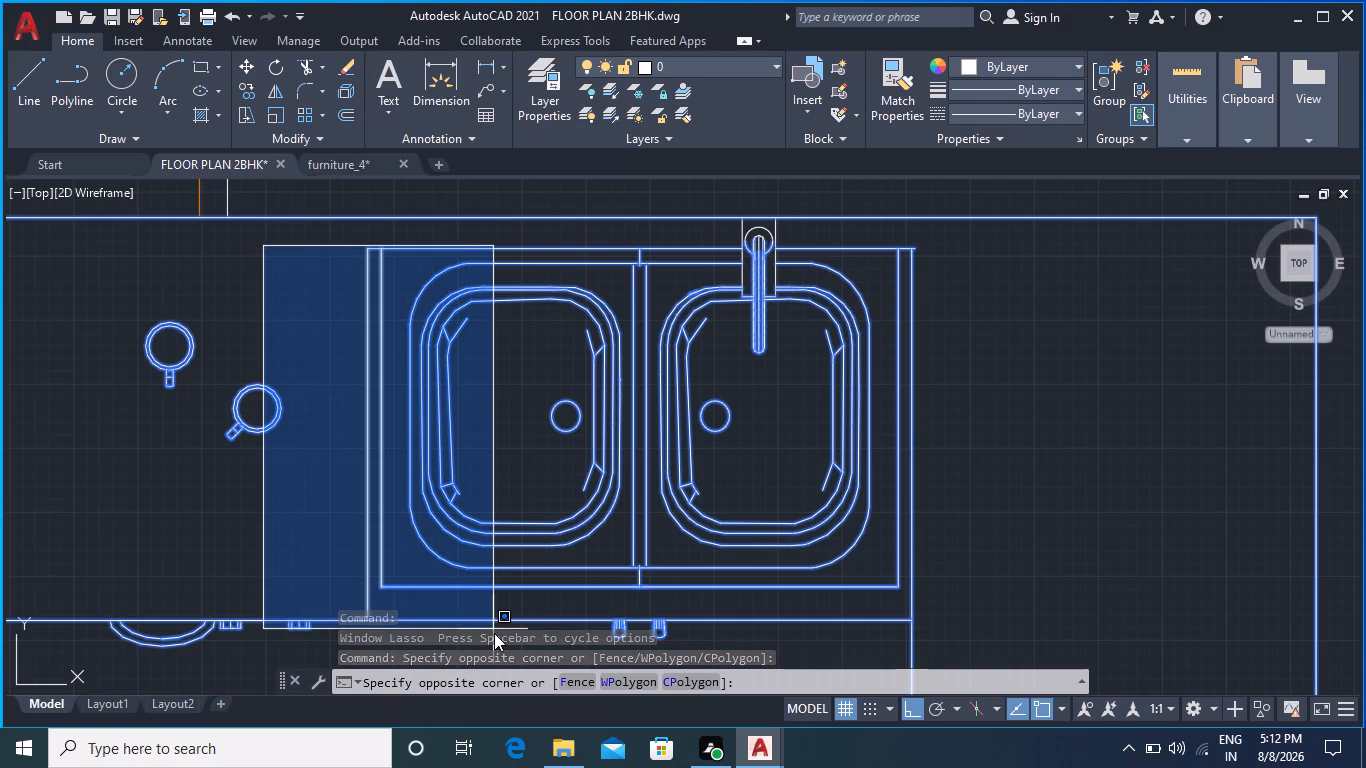
scroll(498, 594, down, 1)
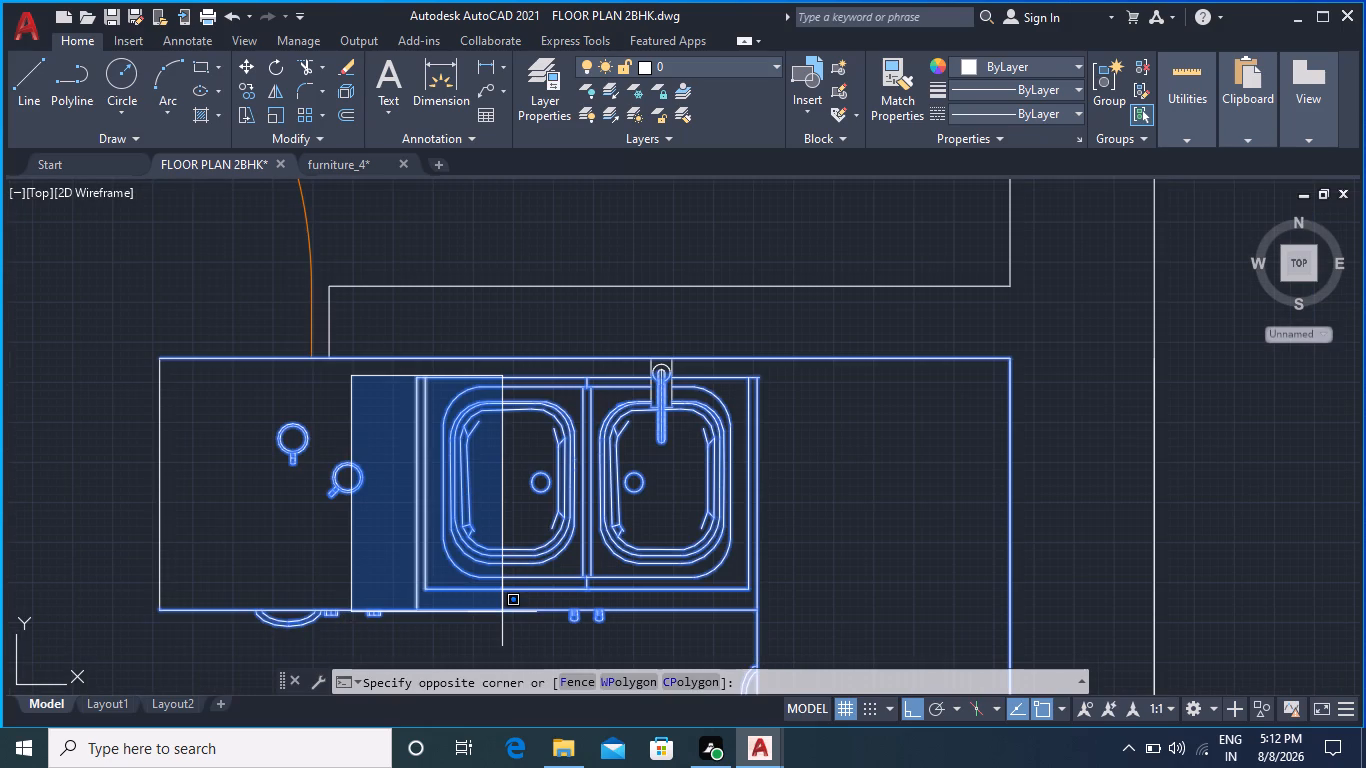
click(502, 612)
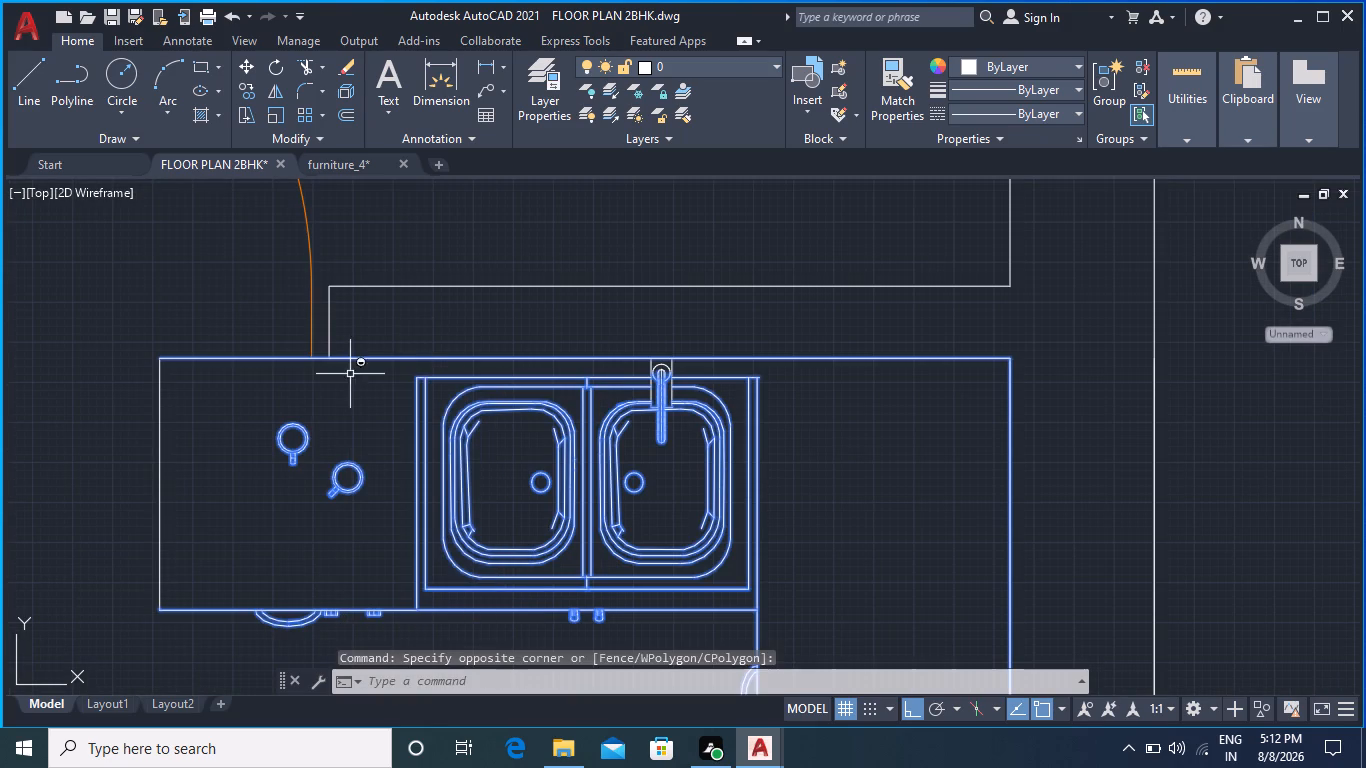
Add the missed faucet base lines, circle and spout-end pieces to the selection with a crossing window.
scroll(646, 372, up, 4)
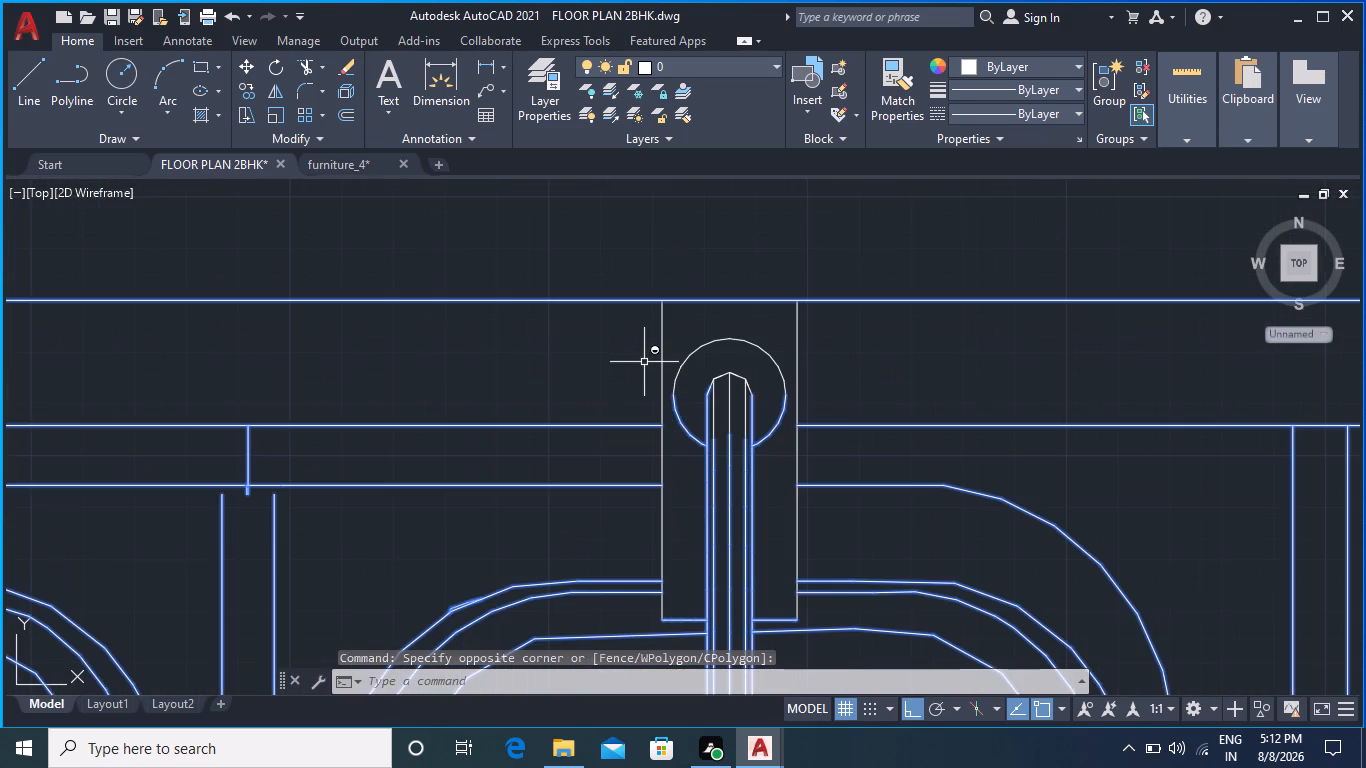
click(868, 522)
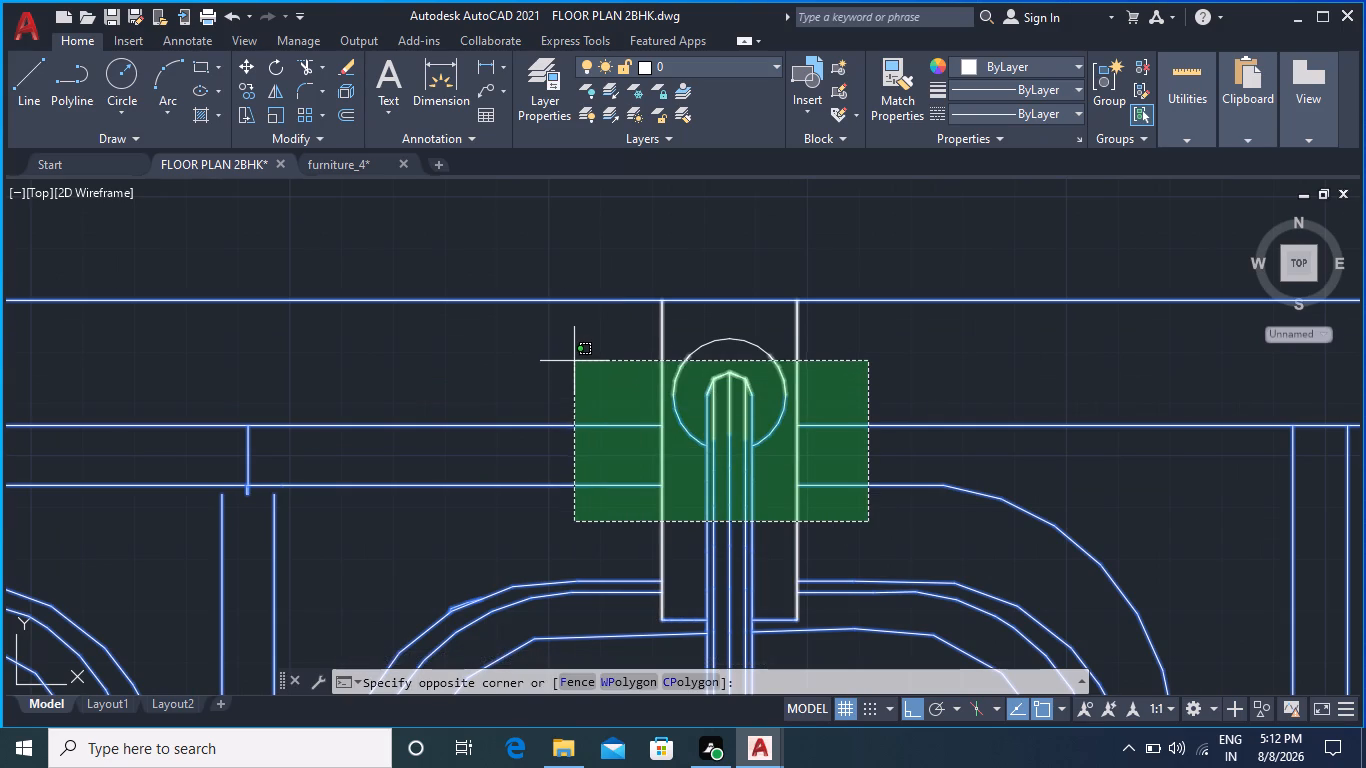
click(567, 337)
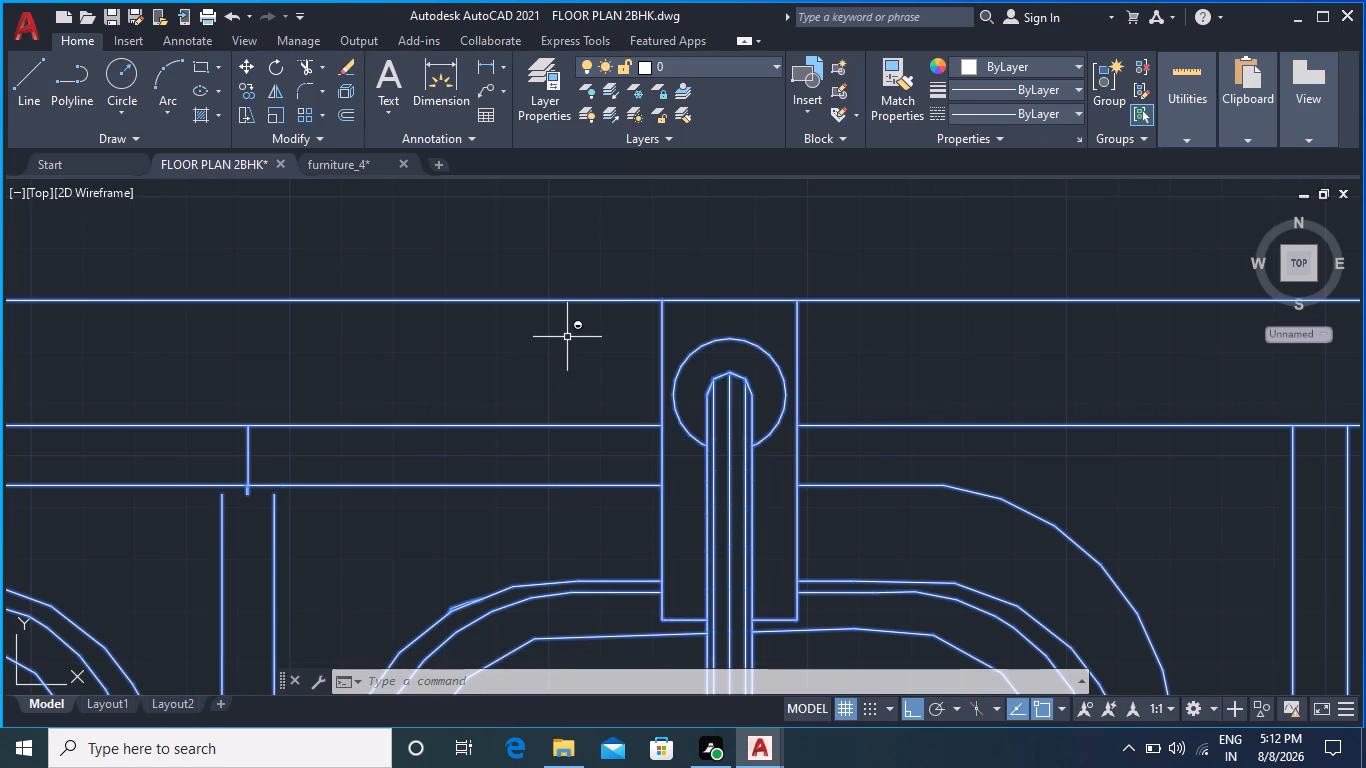
Add the short end edge line of the sink run, beside the two small round items, to the selection.
scroll(721, 548, down, 2)
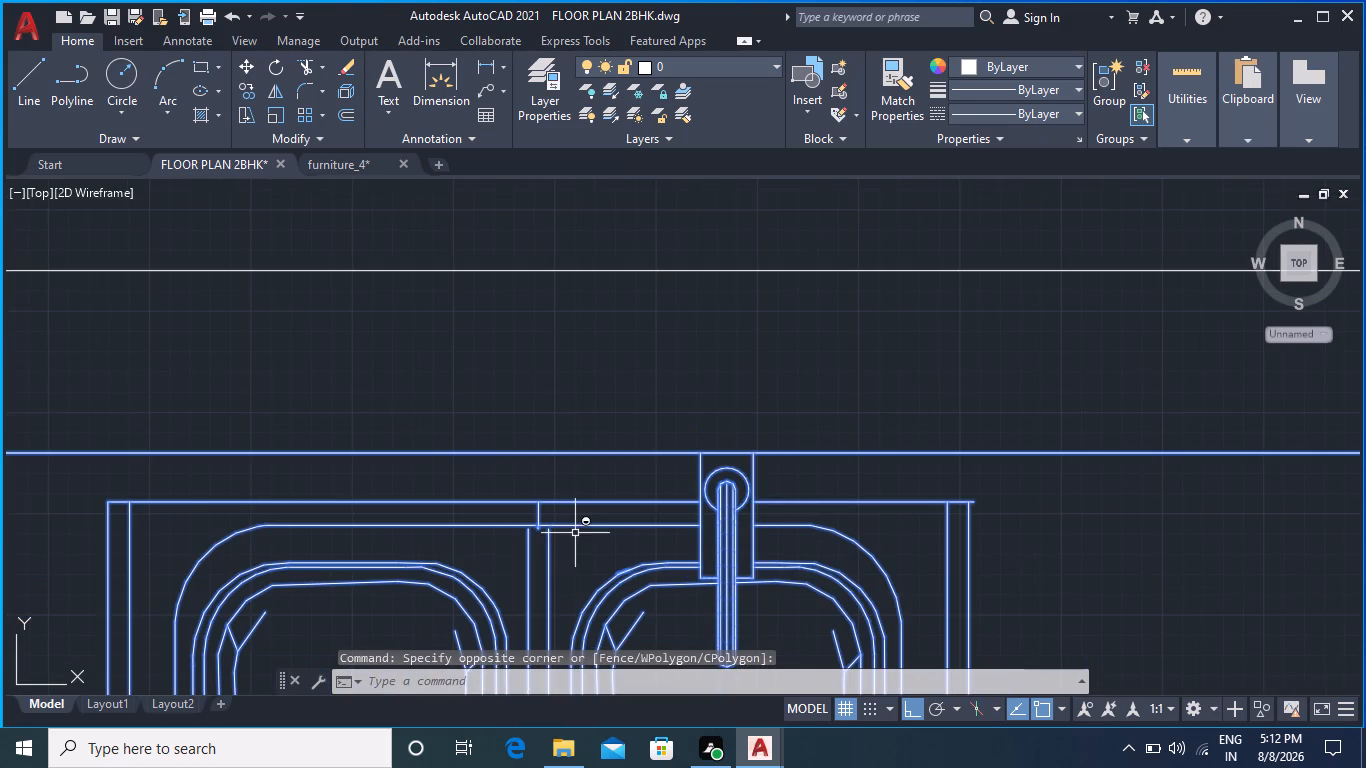
middle_drag(420, 468, 926, 301)
scroll(688, 455, down, 2)
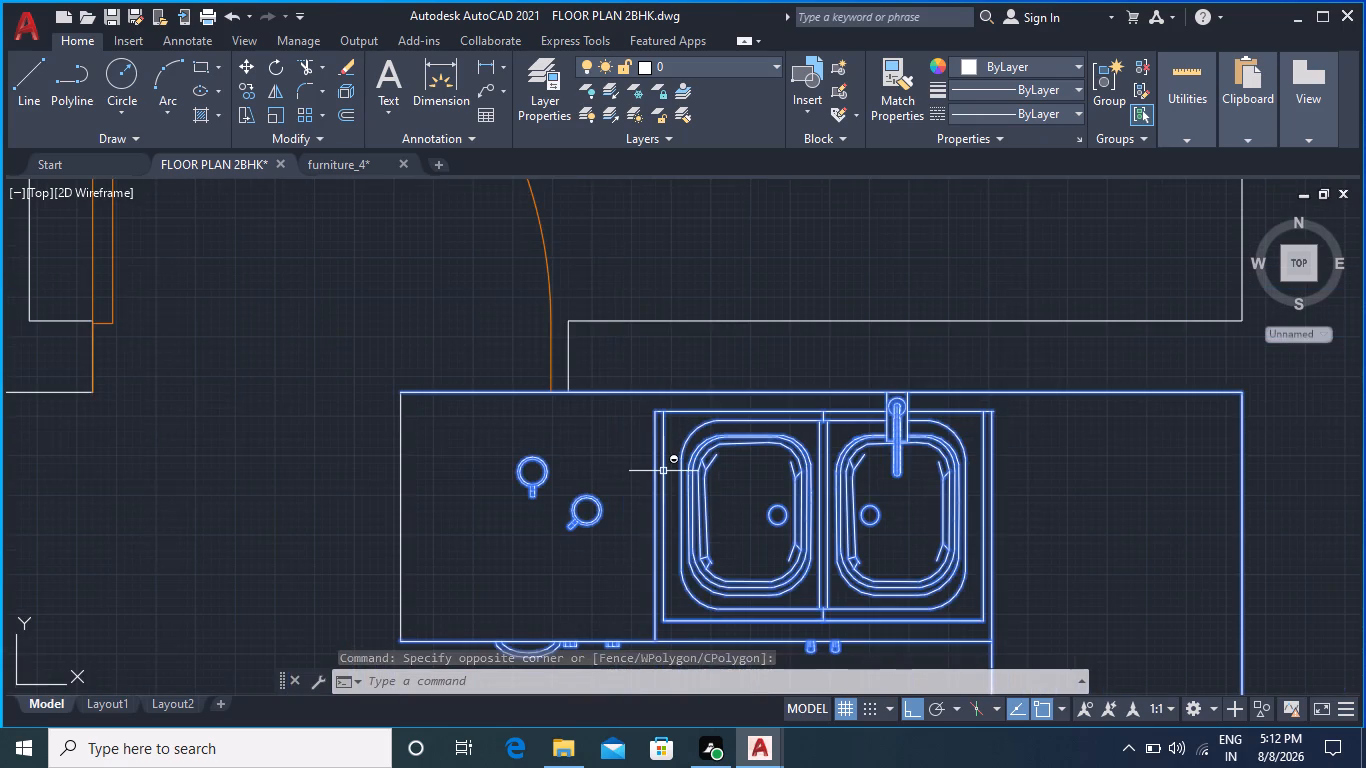
click(451, 529)
click(328, 454)
Check the L-shaped counter from the sink run down to the bottom corner for any pieces missing from the selection.
scroll(559, 524, down, 2)
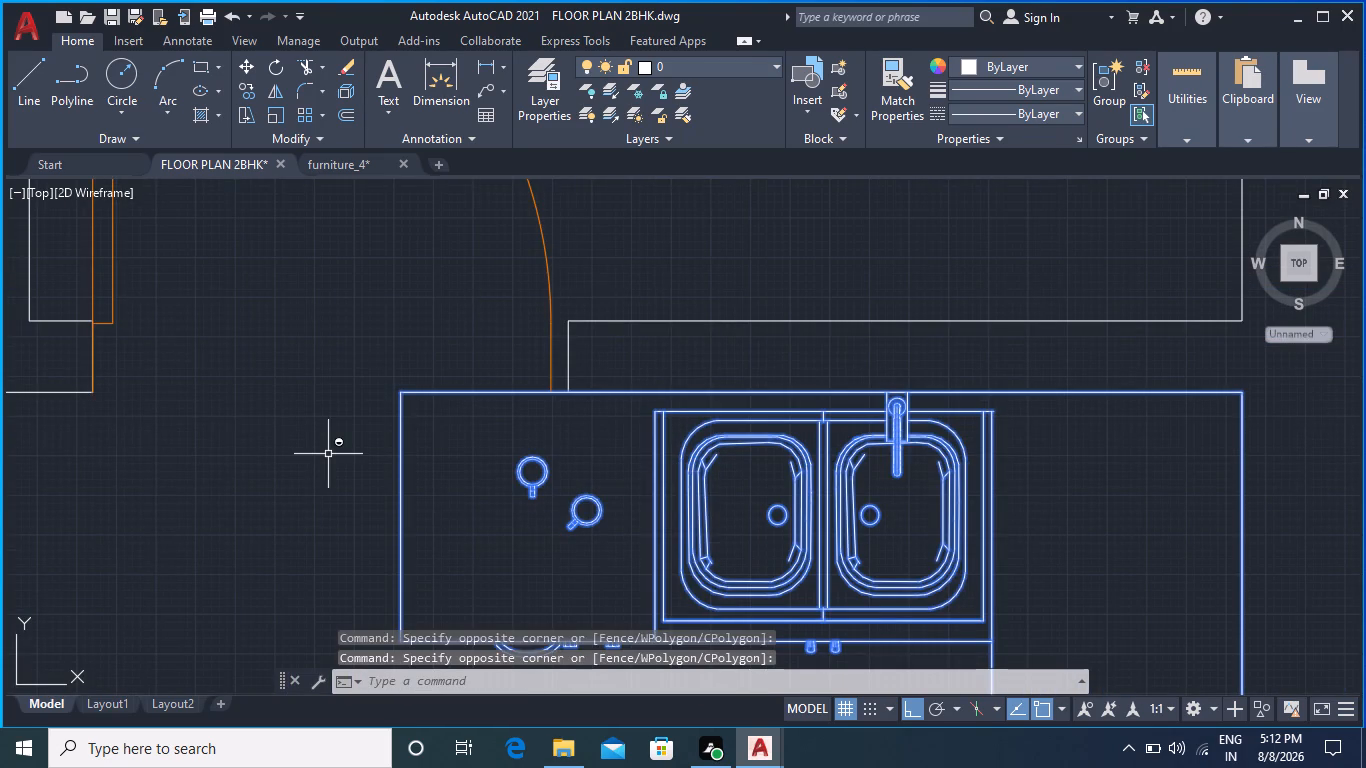
middle_drag(822, 533, 649, 345)
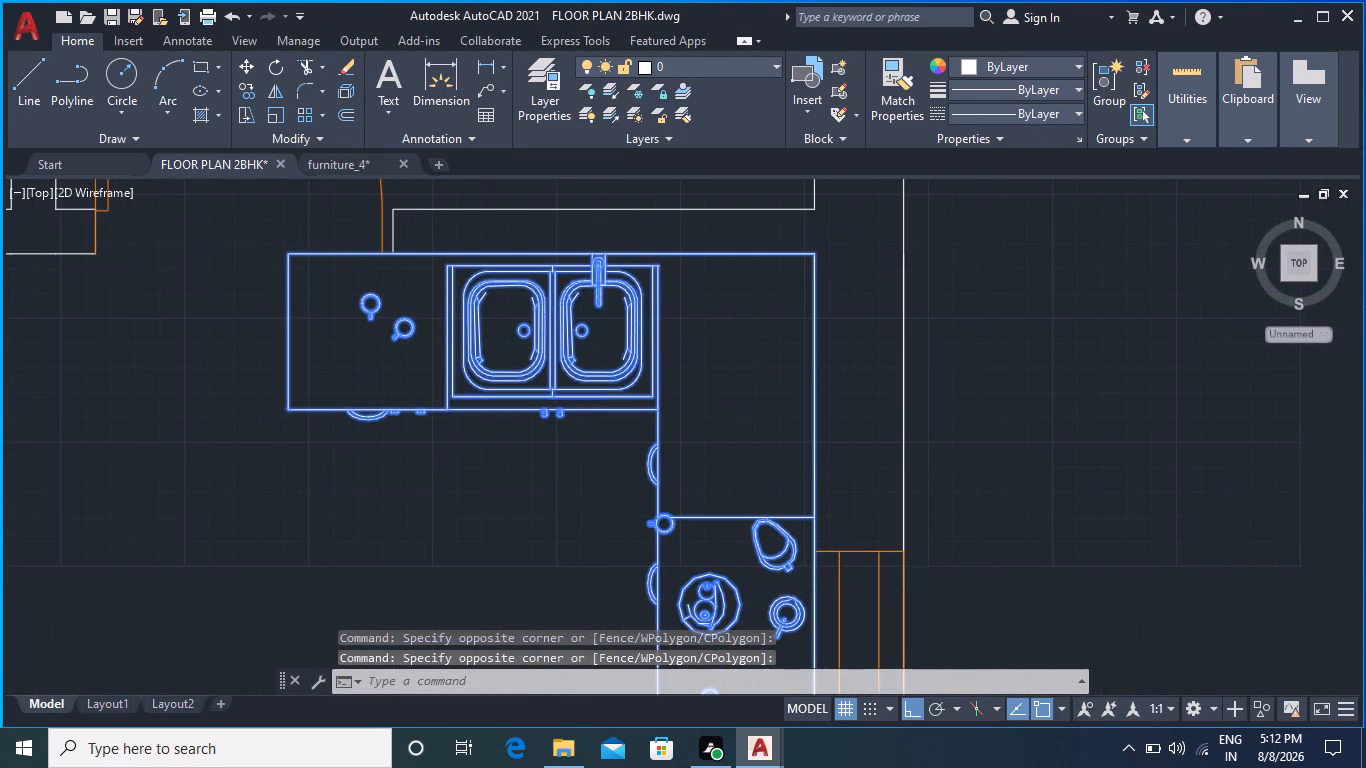
scroll(536, 414, up, 2)
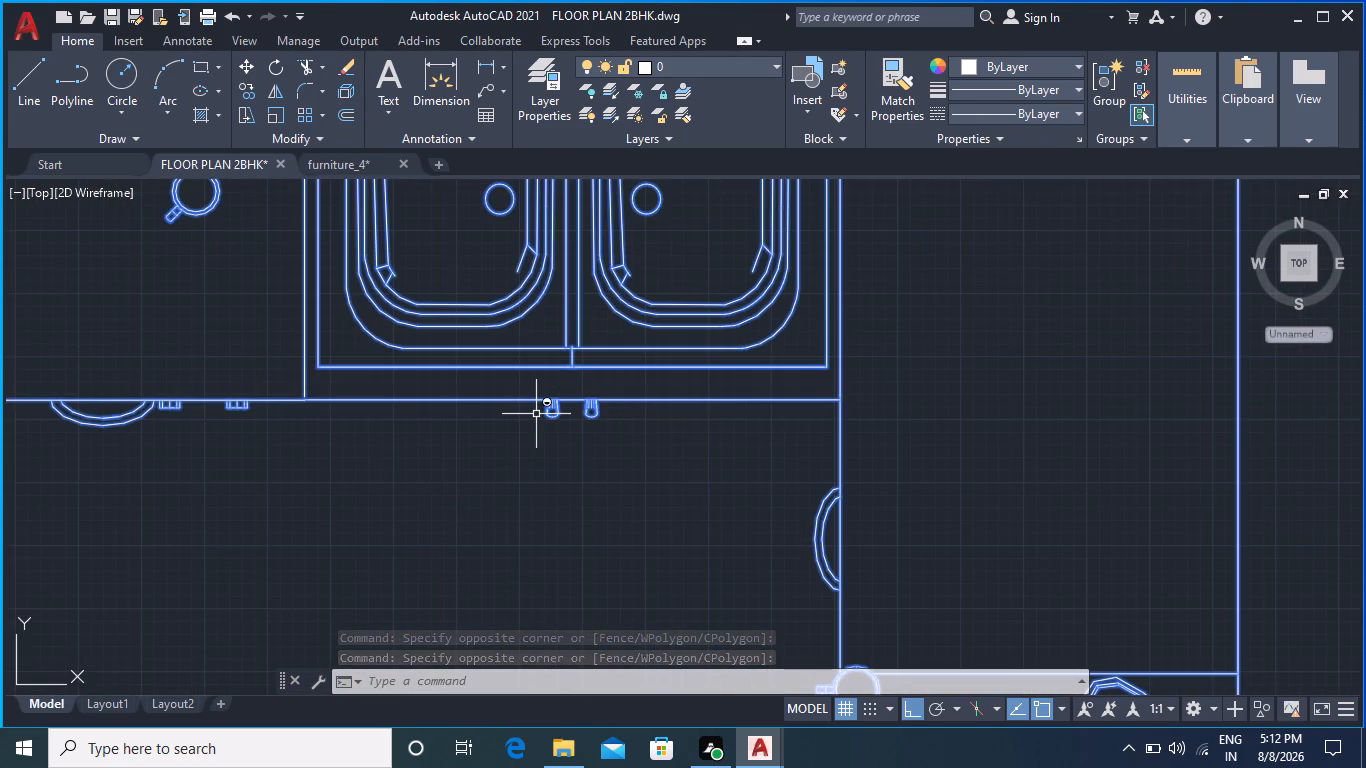
scroll(606, 370, up, 1)
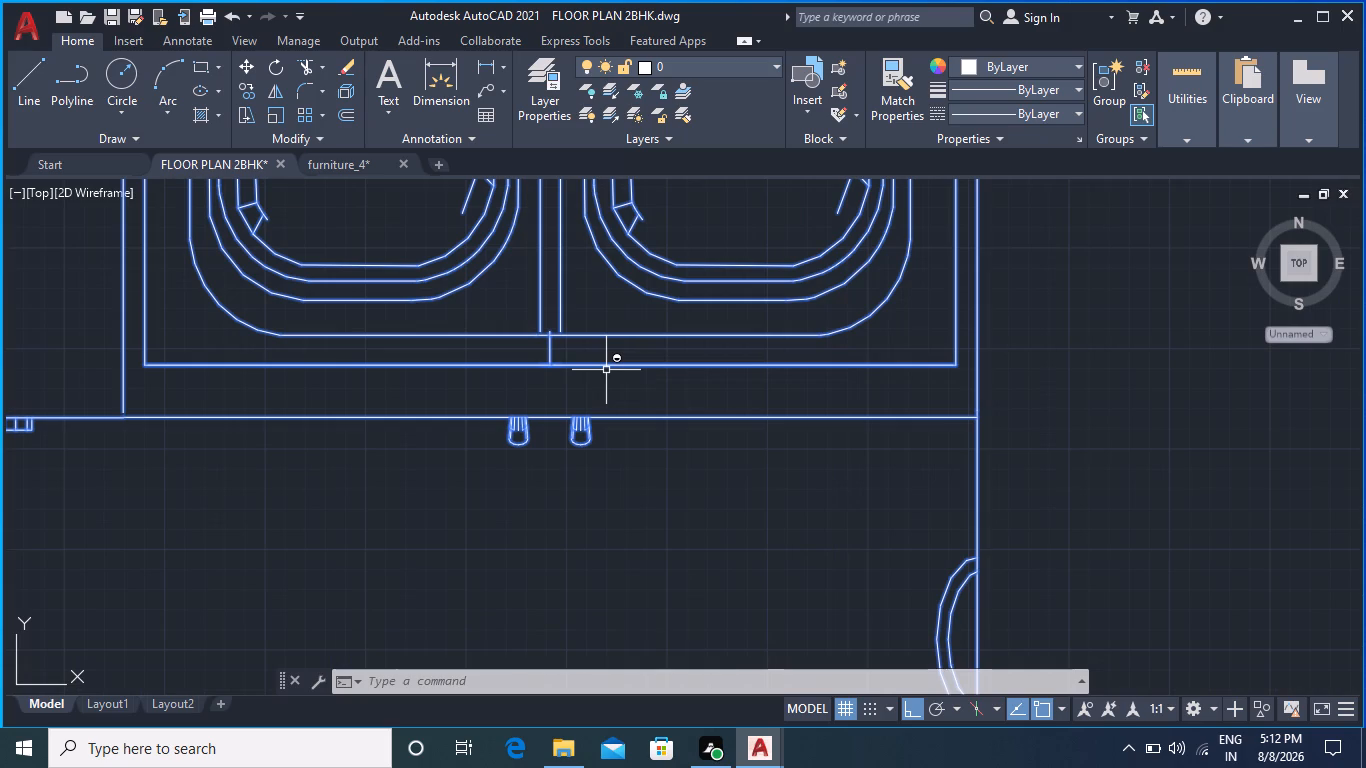
scroll(606, 370, down, 3)
middle_drag(835, 450, 712, 203)
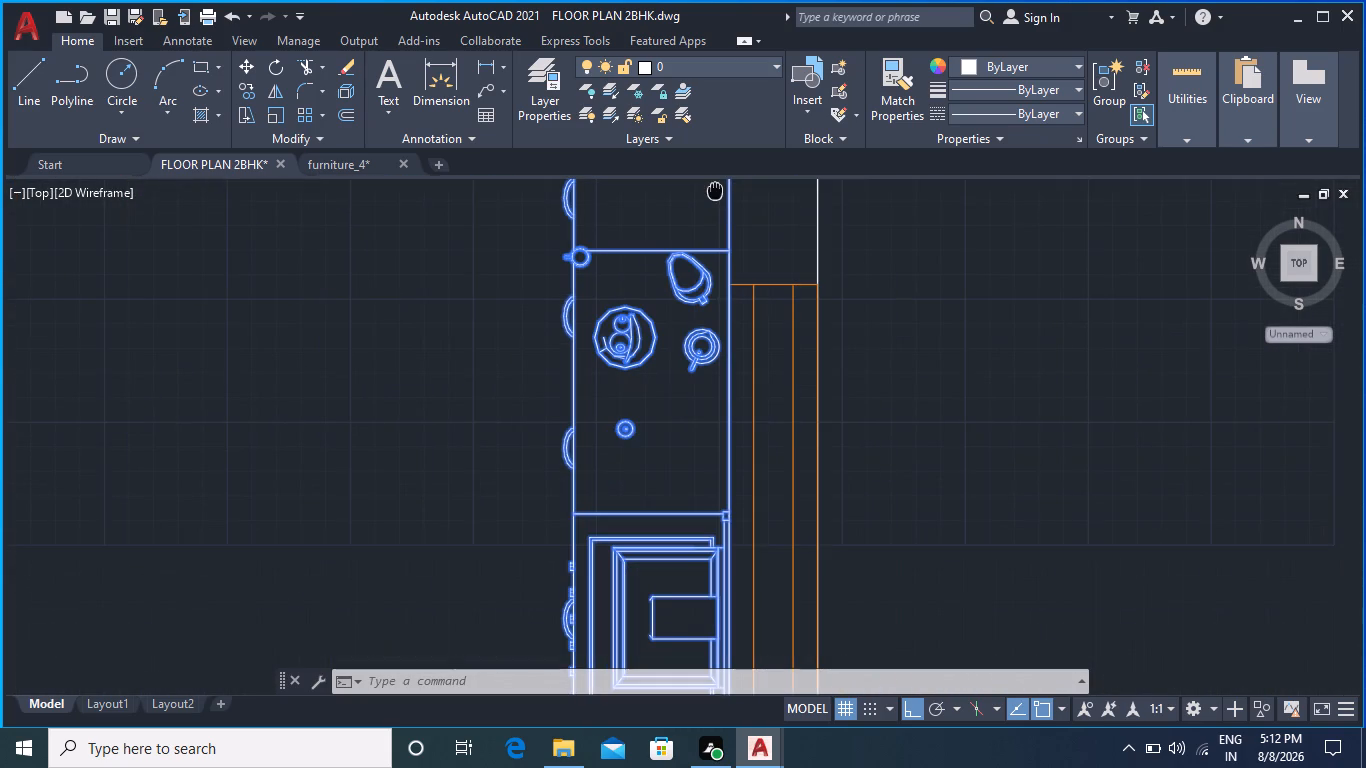
middle_drag(640, 452, 649, 263)
scroll(657, 409, up, 2)
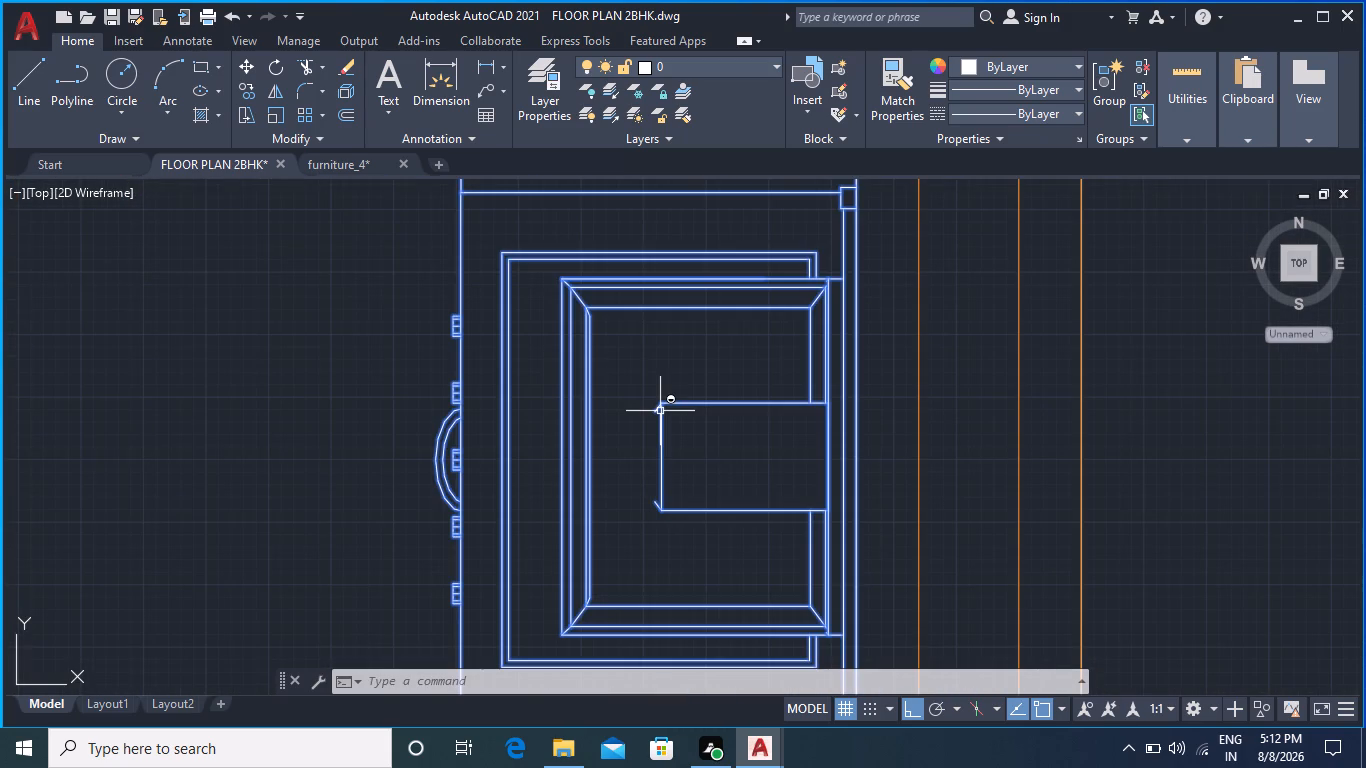
scroll(660, 411, down, 1)
middle_drag(673, 446, 681, 247)
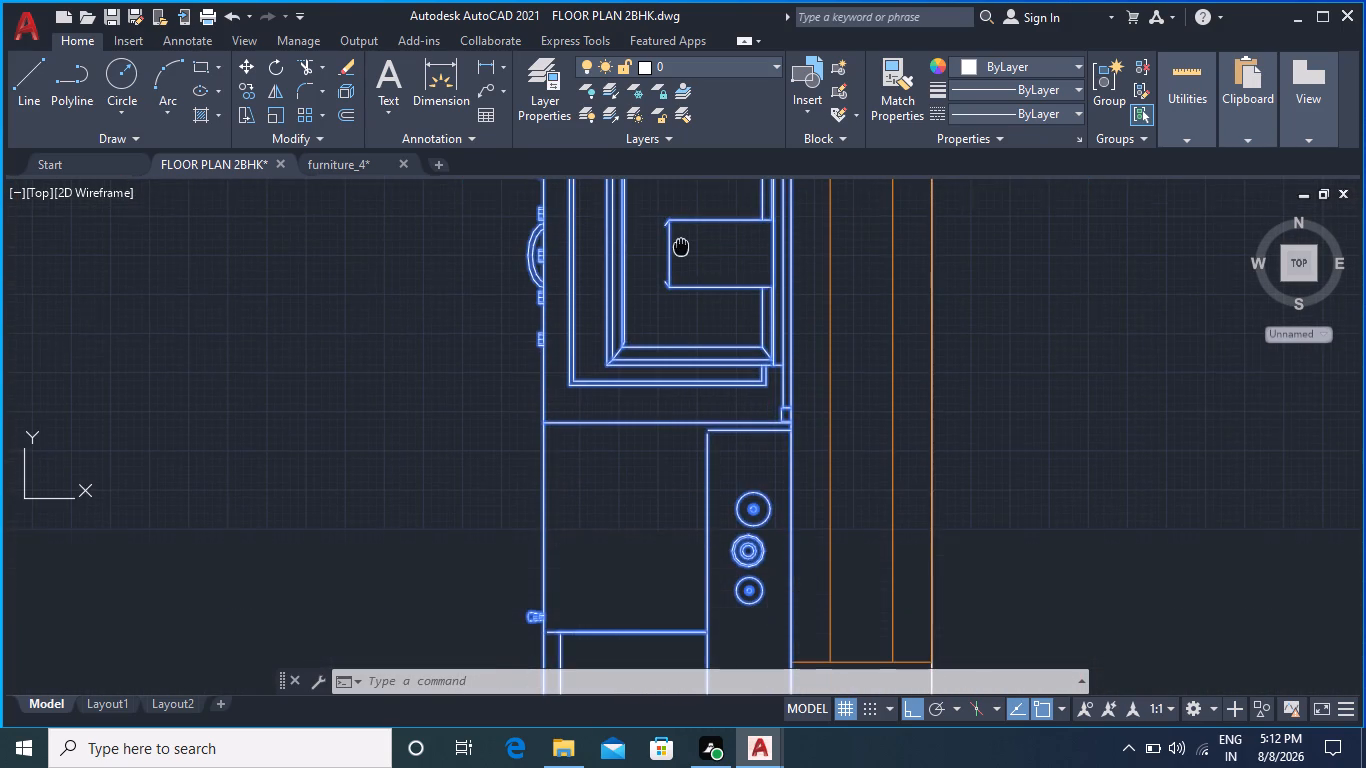
middle_drag(670, 459, 661, 203)
middle_drag(678, 385, 644, 227)
scroll(660, 368, up, 2)
scroll(702, 389, down, 2)
middle_drag(676, 420, 678, 367)
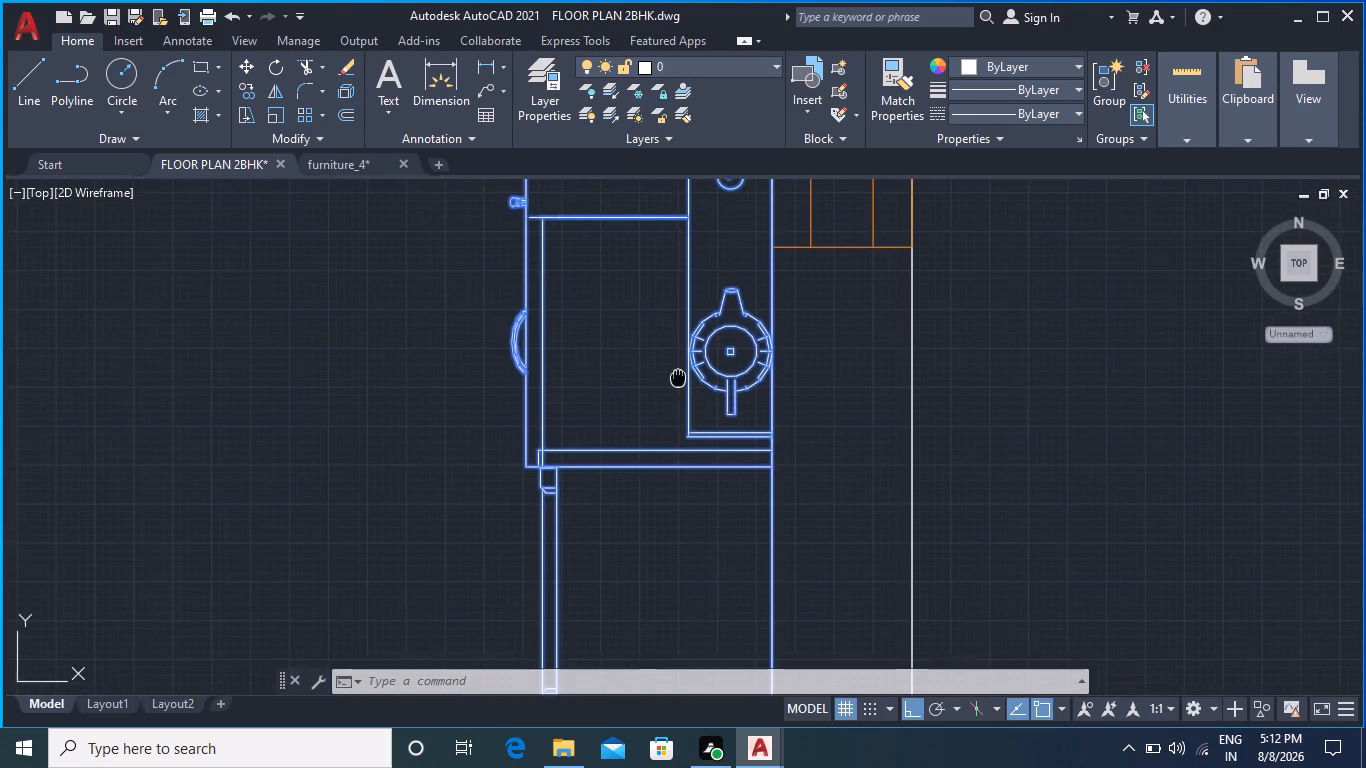
middle_drag(678, 367, 648, 184)
scroll(527, 357, up, 2)
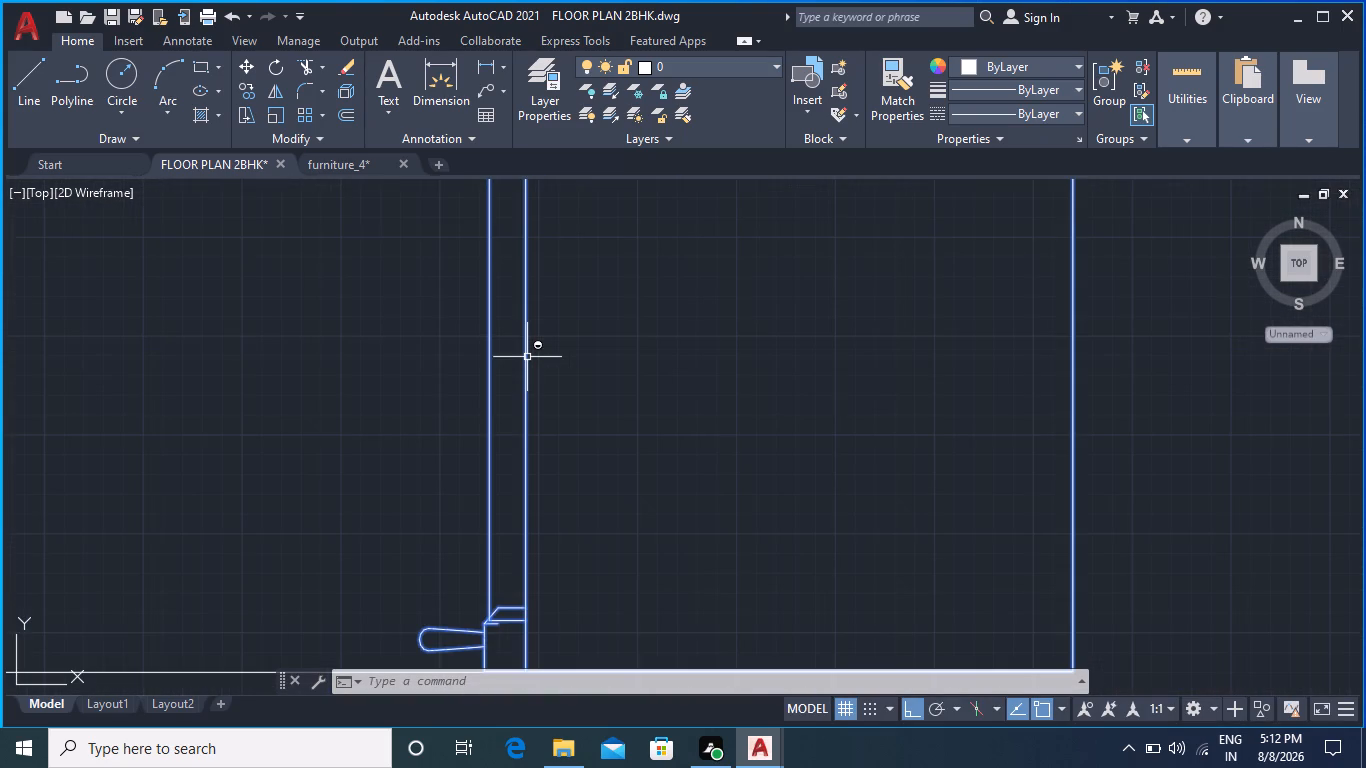
Combine all the selected L-shaped kitchen counter pieces into one group and clear the selection.
right_click(525, 365)
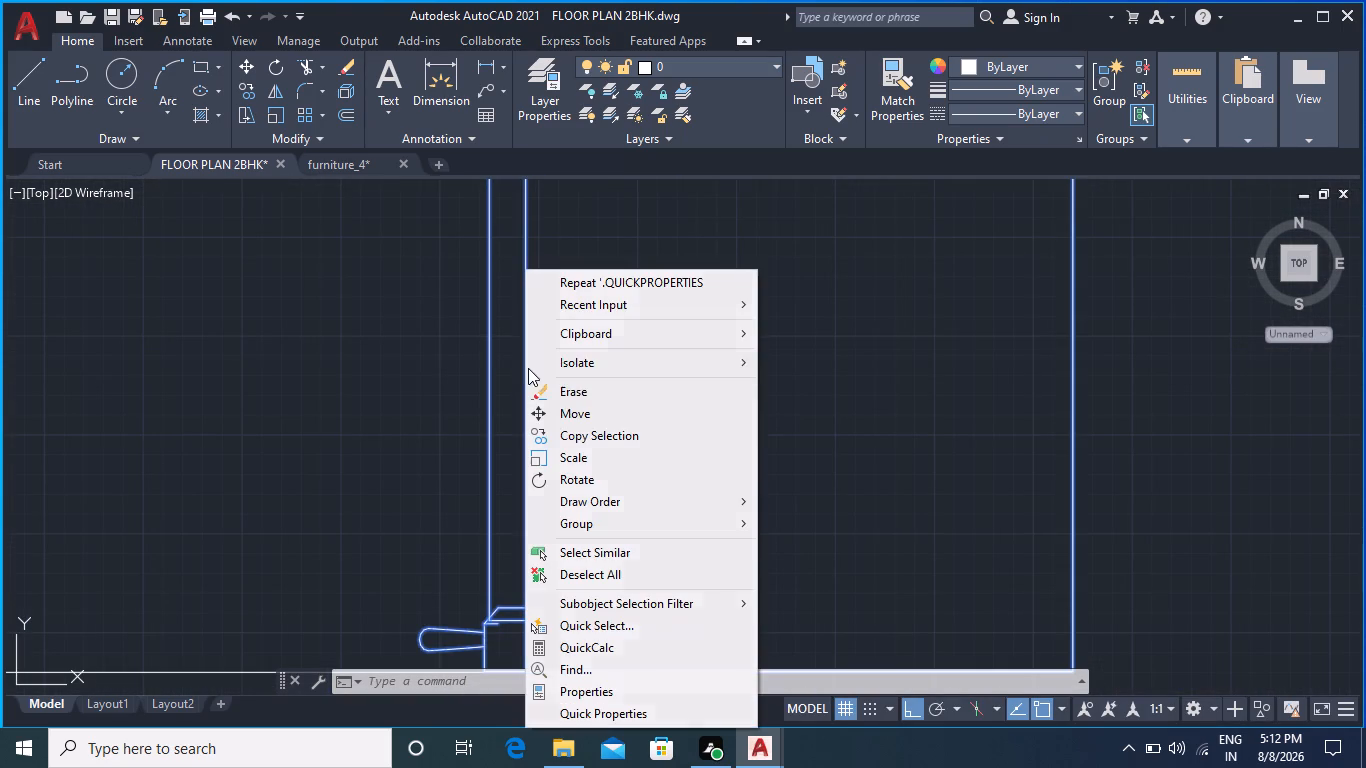
click(603, 522)
click(837, 524)
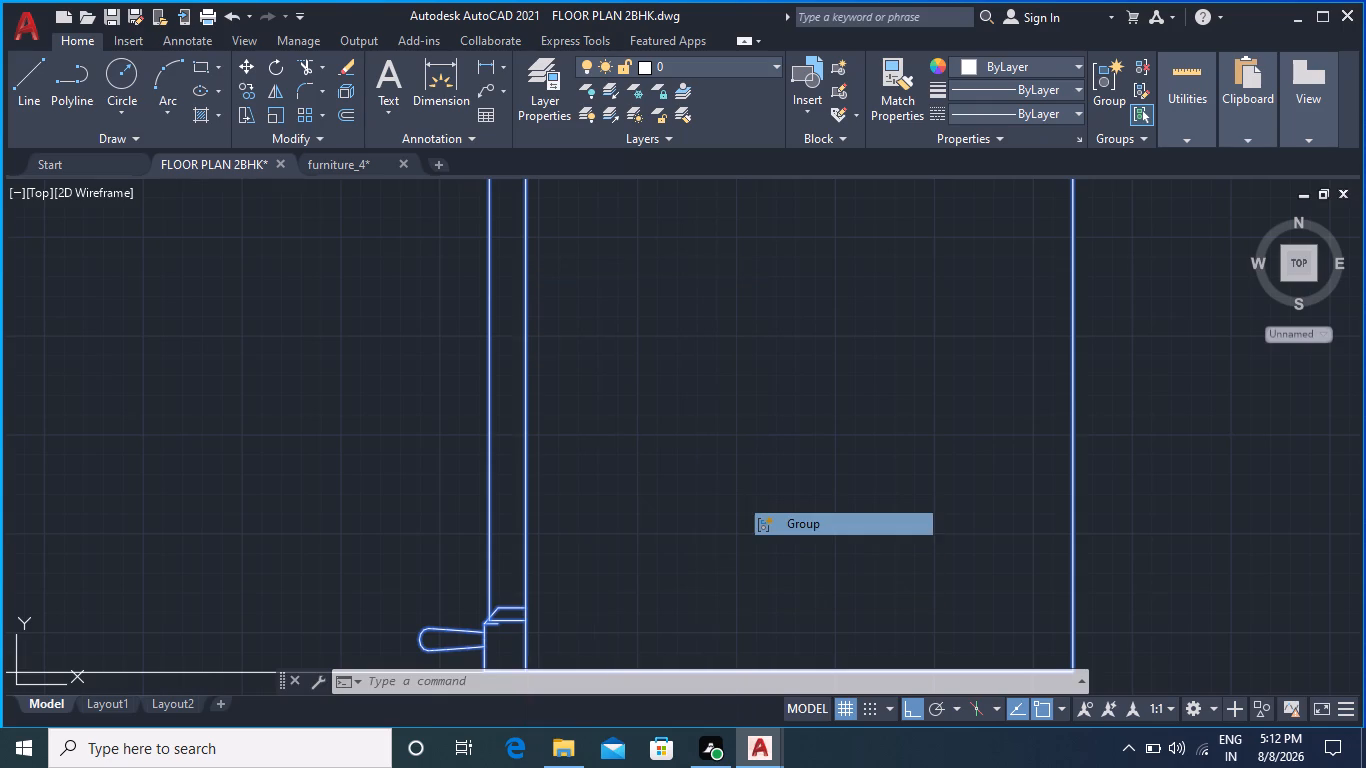
scroll(630, 442, down, 3)
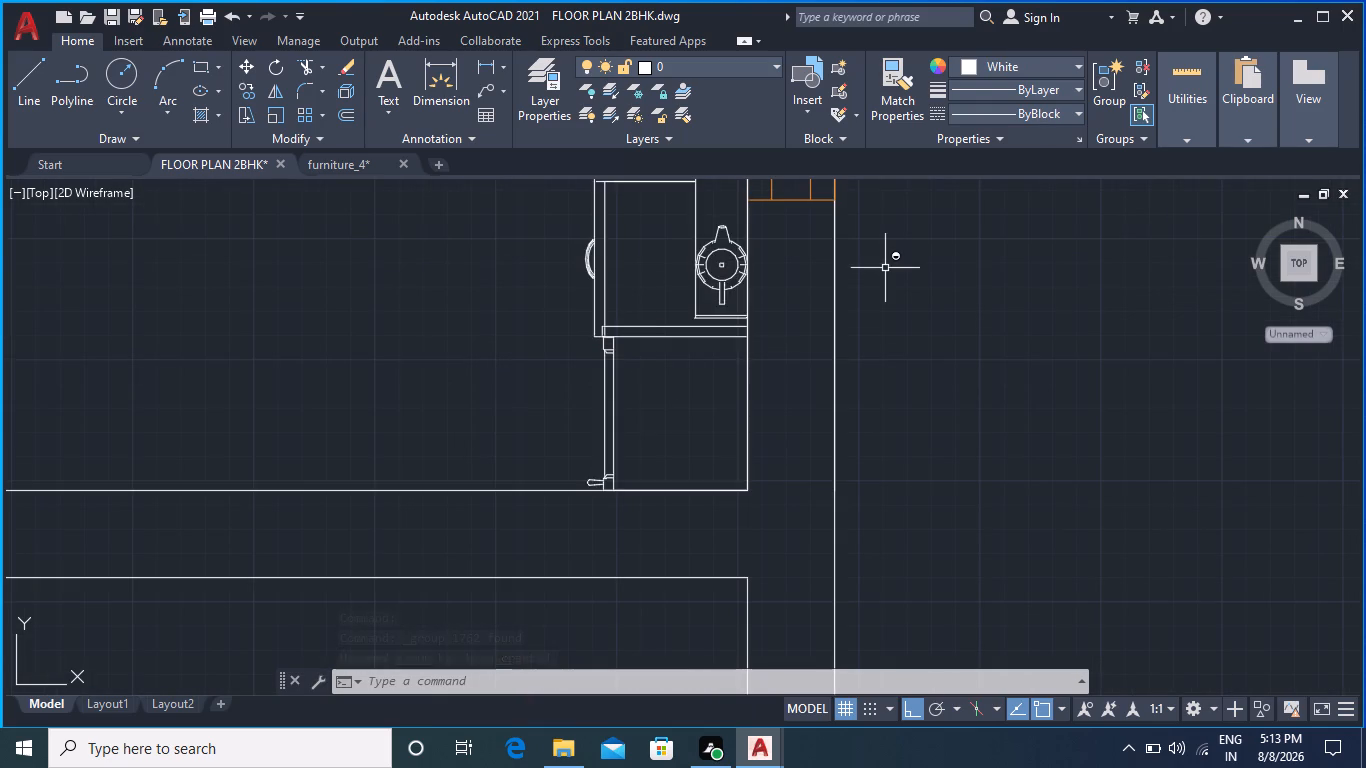
scroll(893, 273, down, 3)
middle_drag(738, 265, 686, 438)
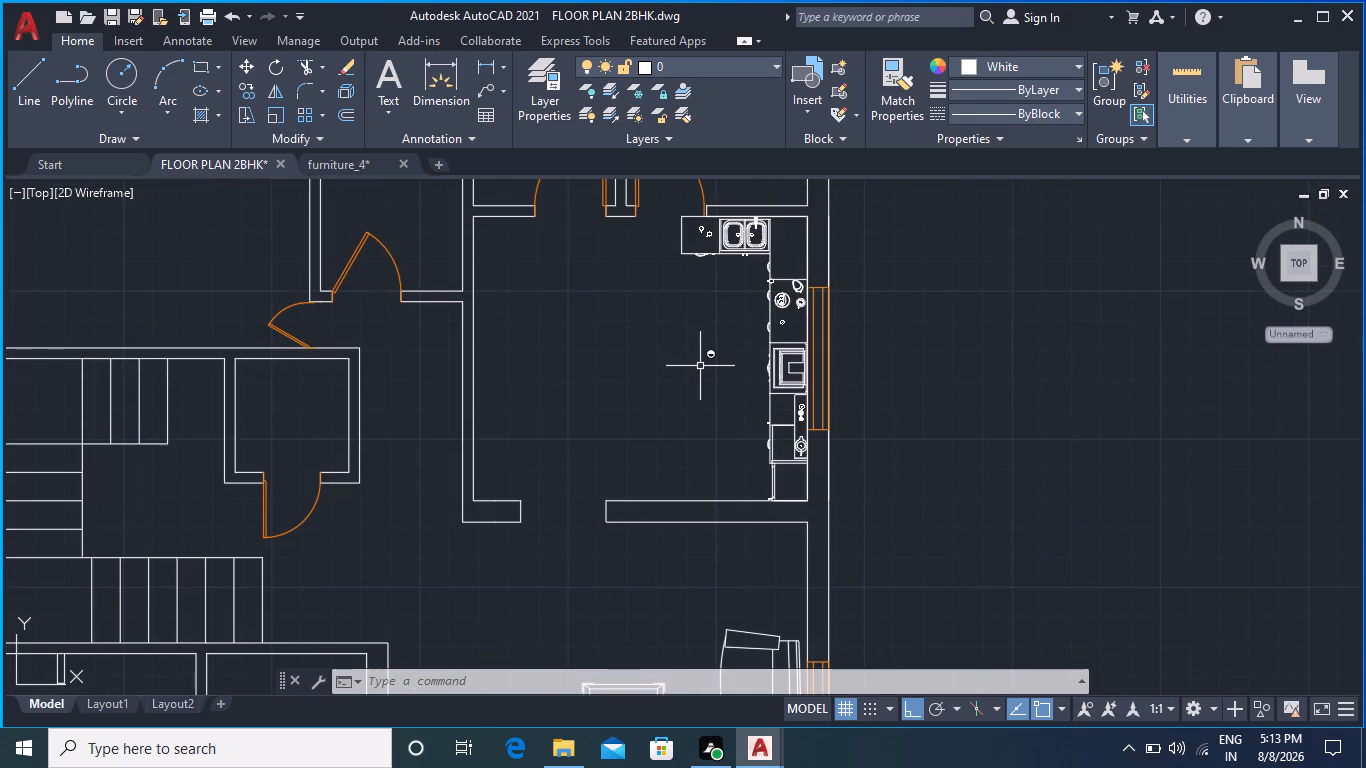
key(Escape)
Switch to the furniture_4 drawing and examine its kitchen counter layouts.
click(352, 160)
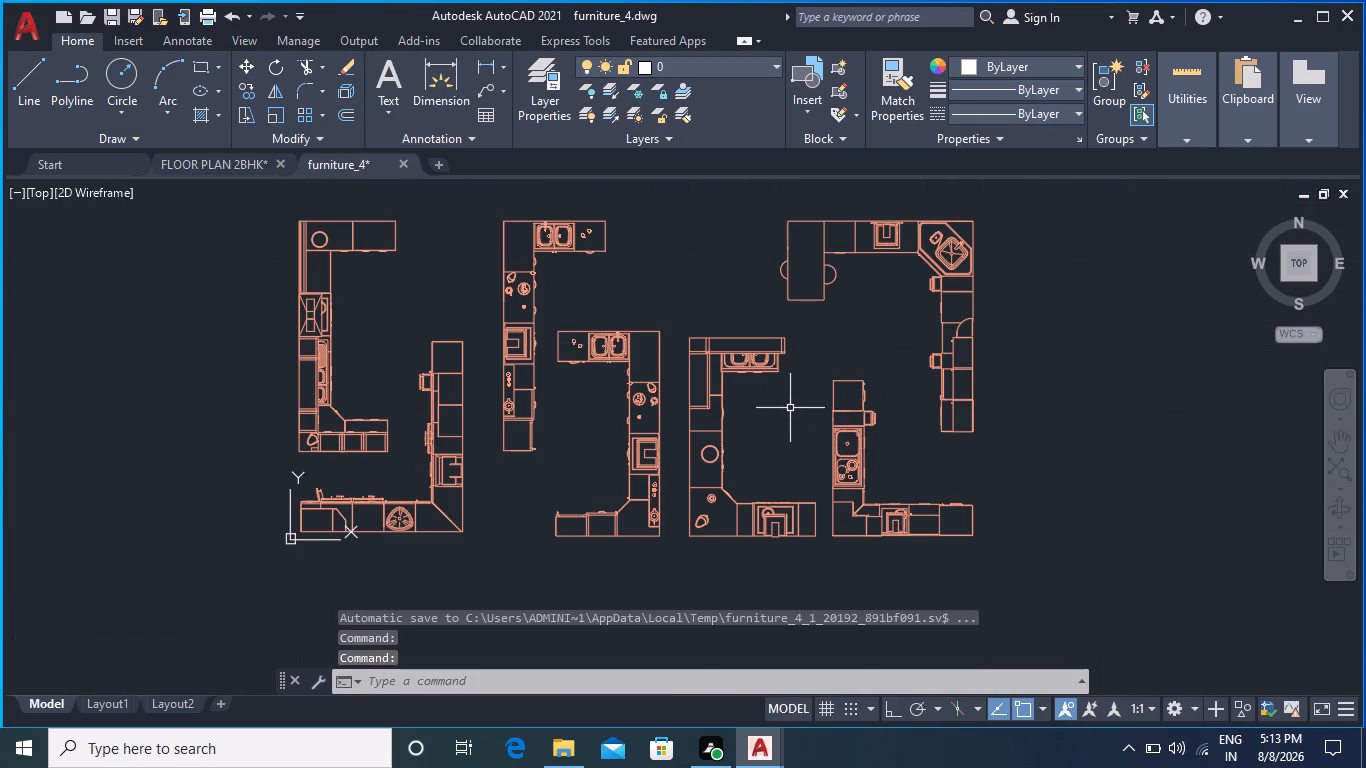
scroll(331, 359, up, 1)
scroll(376, 388, down, 1)
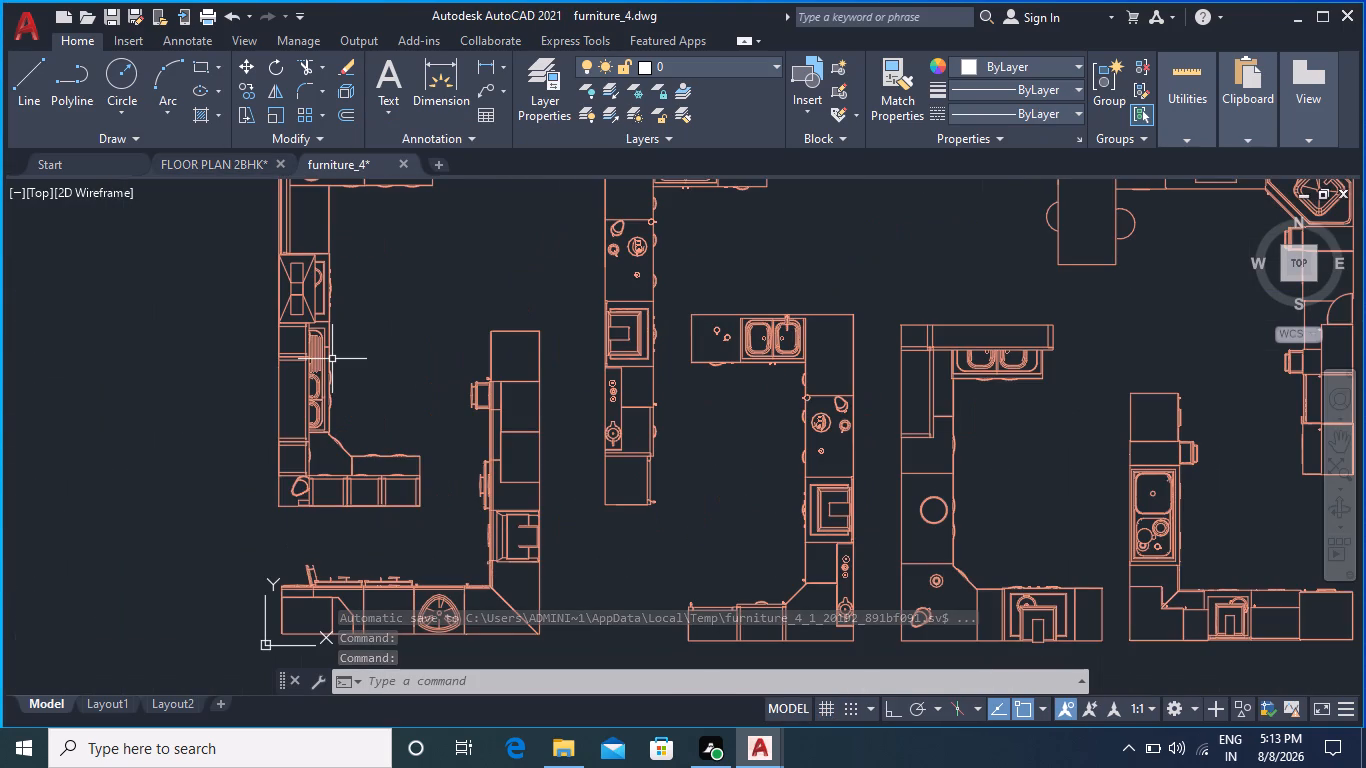
middle_drag(505, 497, 414, 482)
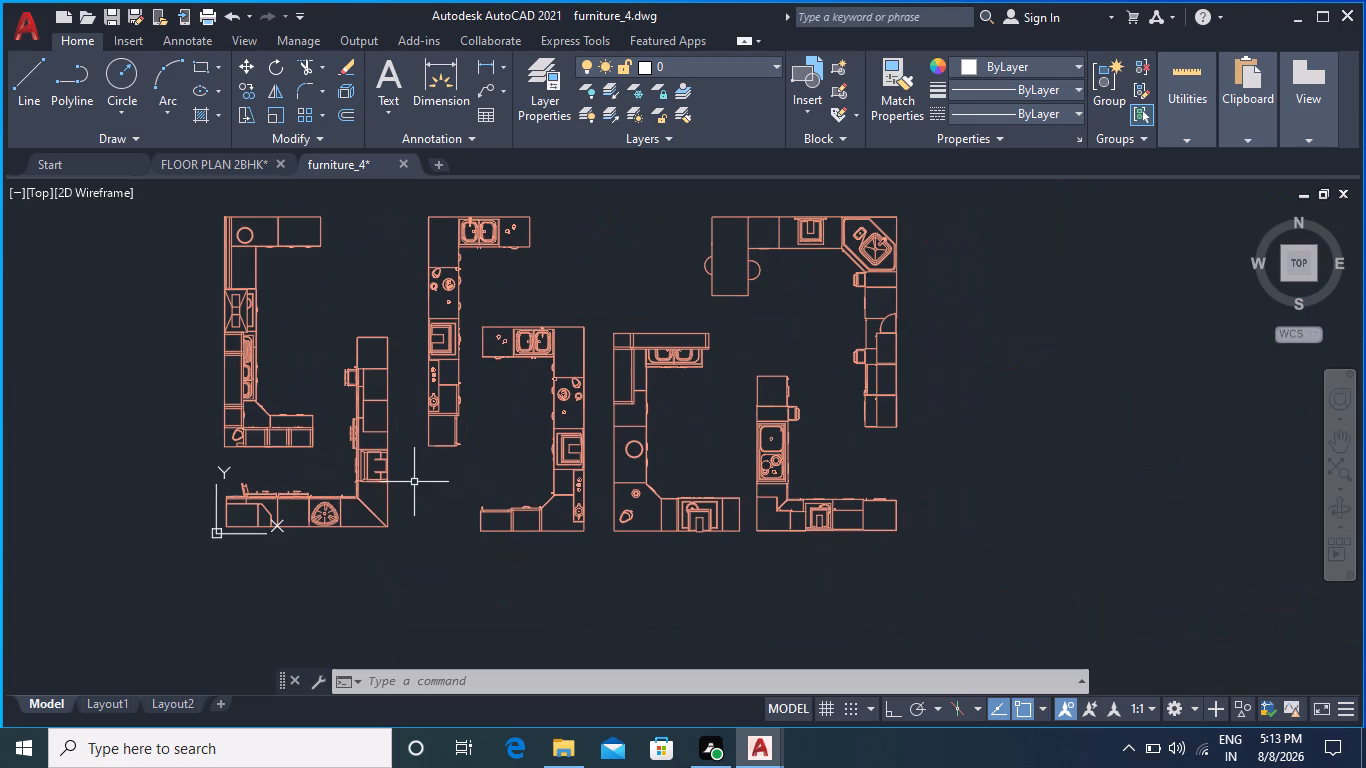
scroll(465, 342, up, 1)
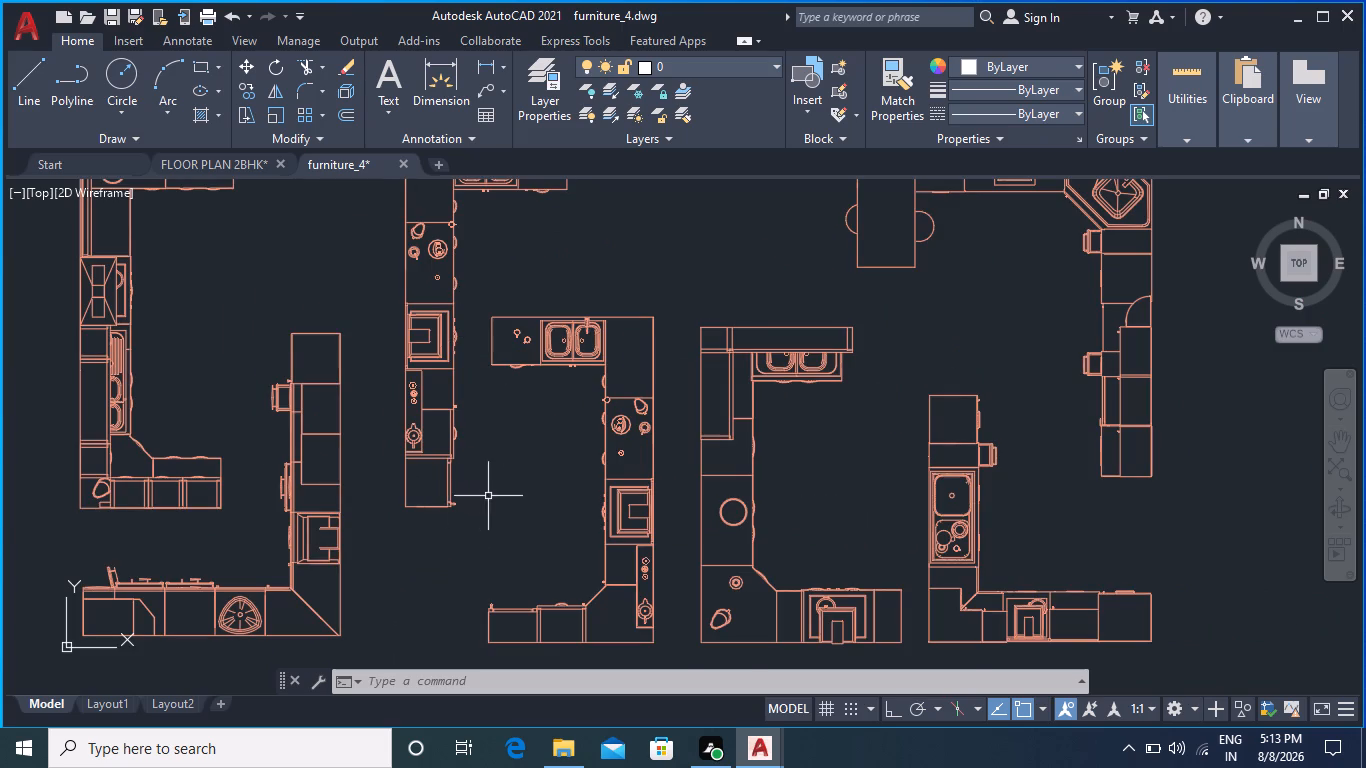
scroll(440, 479, up, 3)
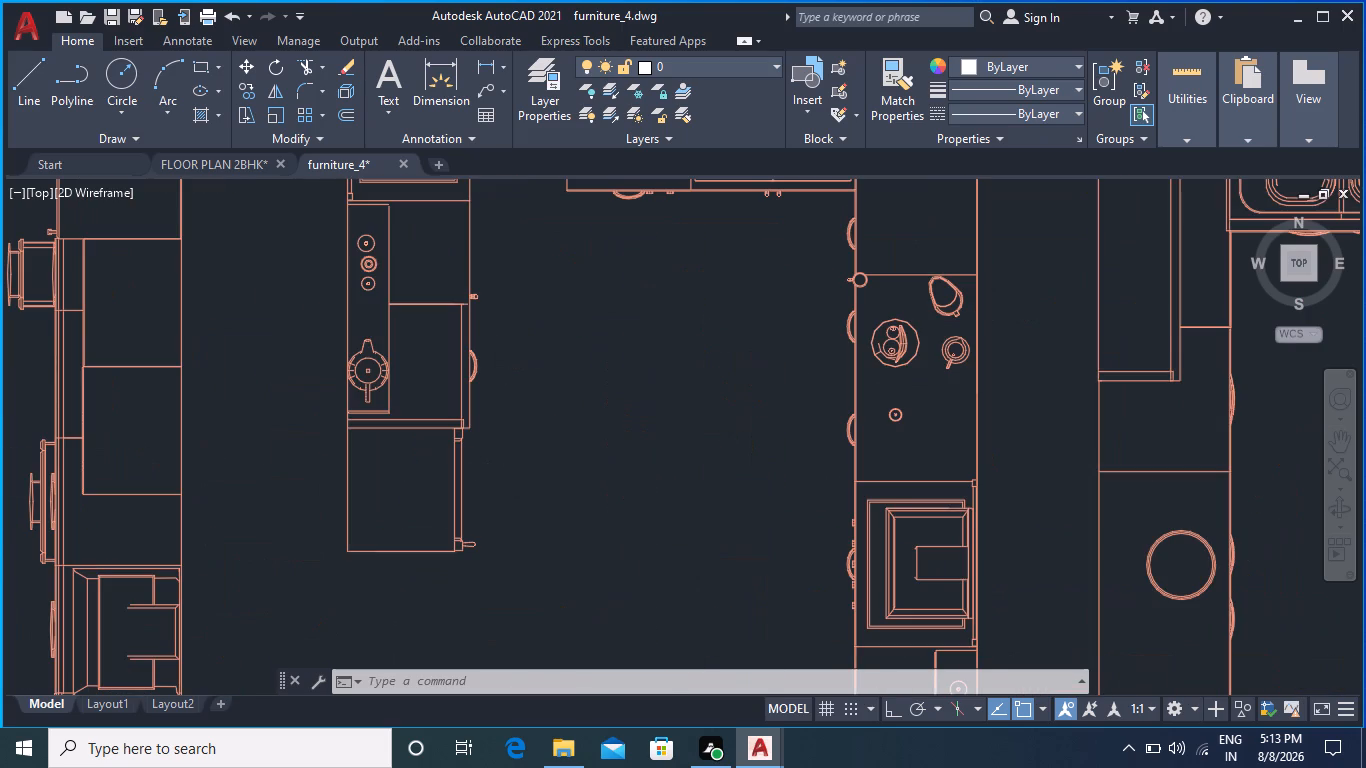
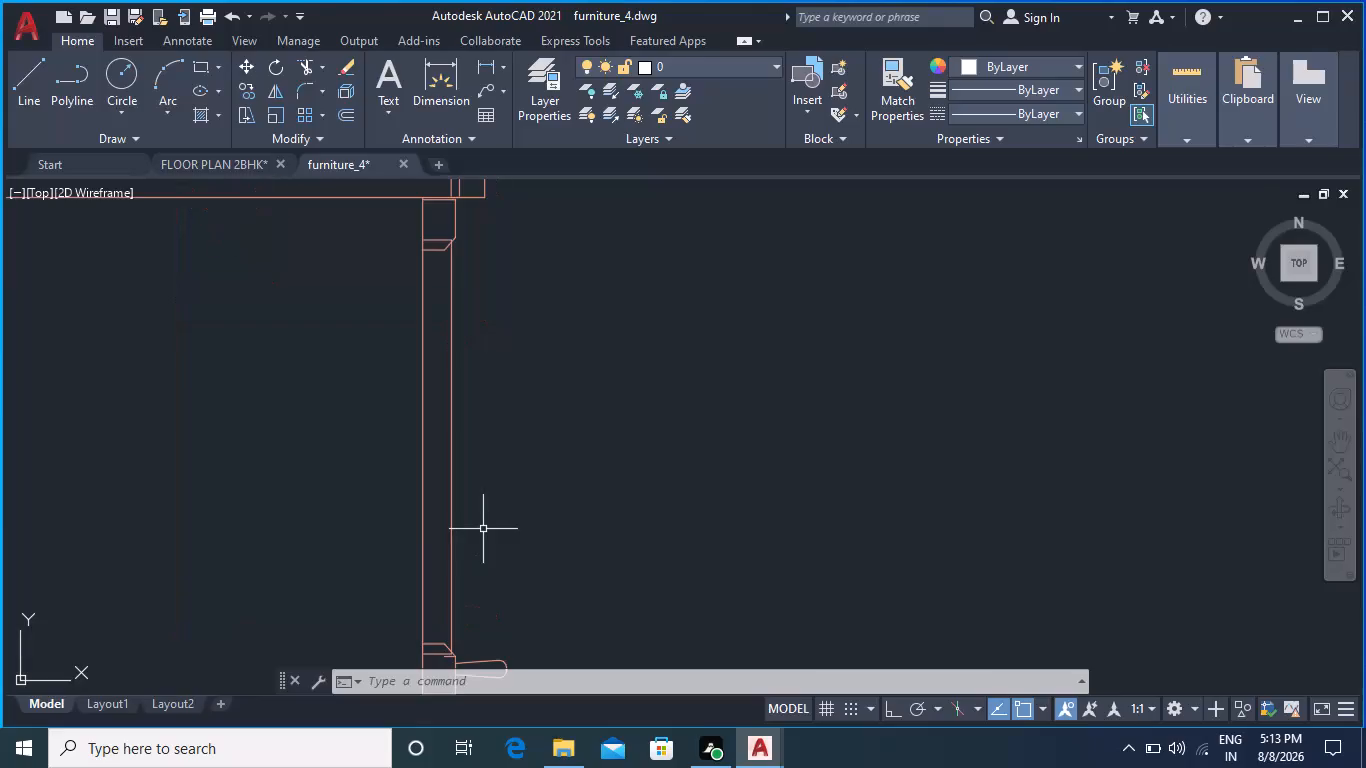
Examine the kitchen counter layouts and their cabinet and appliance blocks in the furniture_4 drawing.
scroll(483, 529, down, 3)
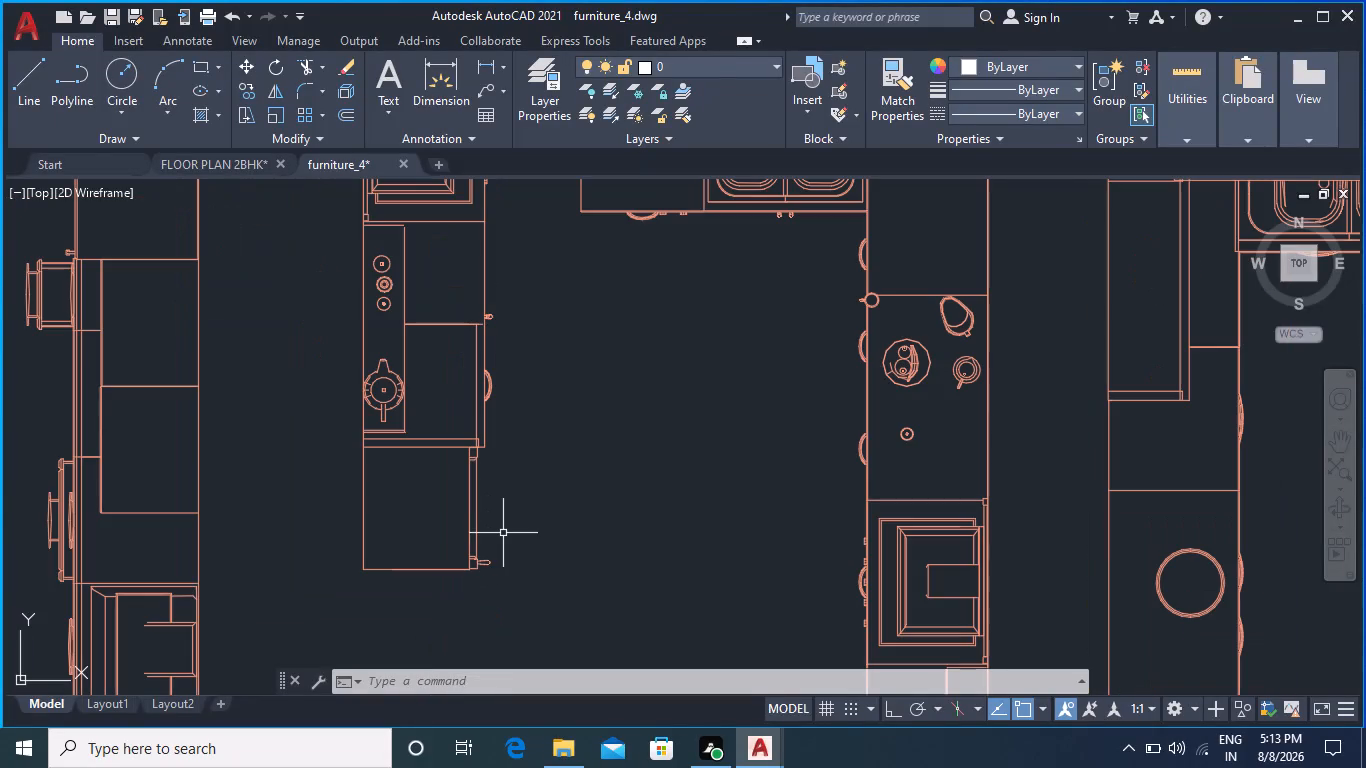
scroll(476, 499, up, 1)
scroll(476, 498, down, 2)
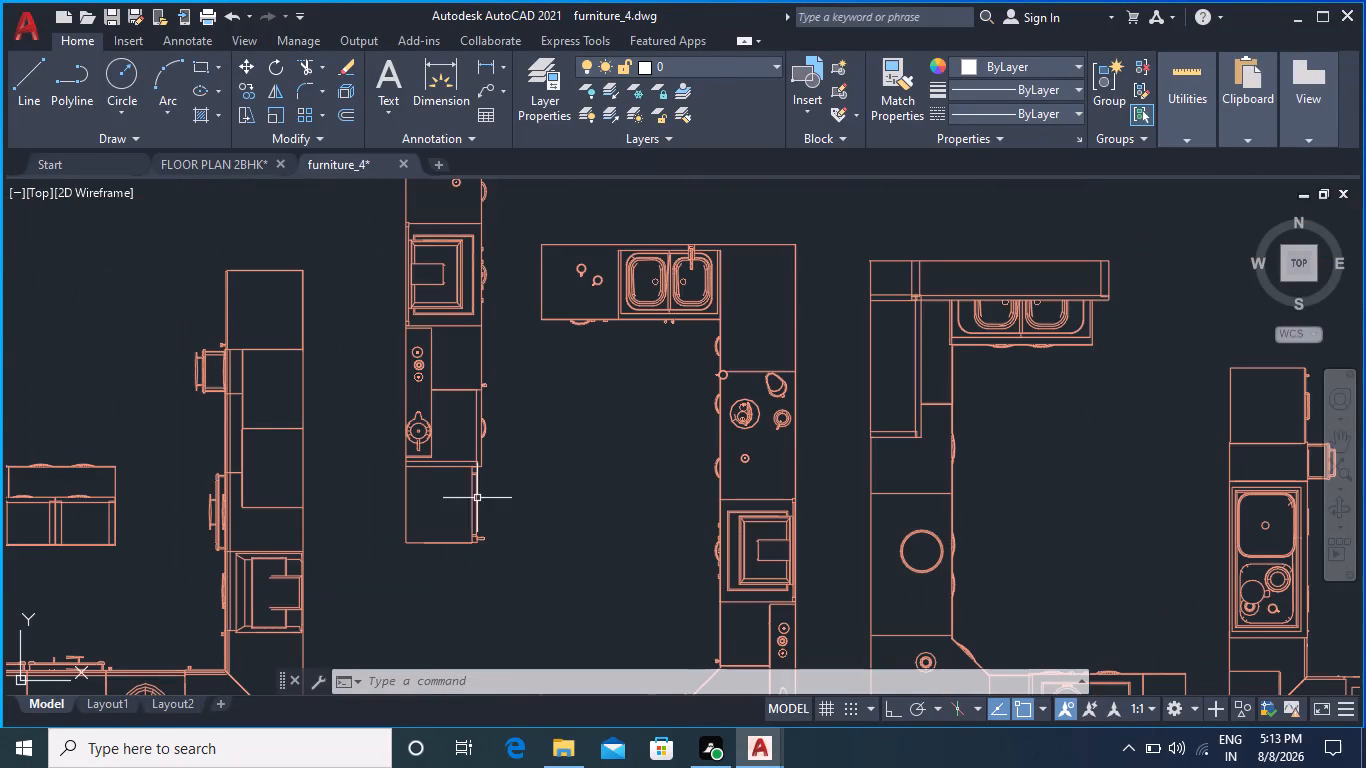
middle_drag(520, 457, 518, 609)
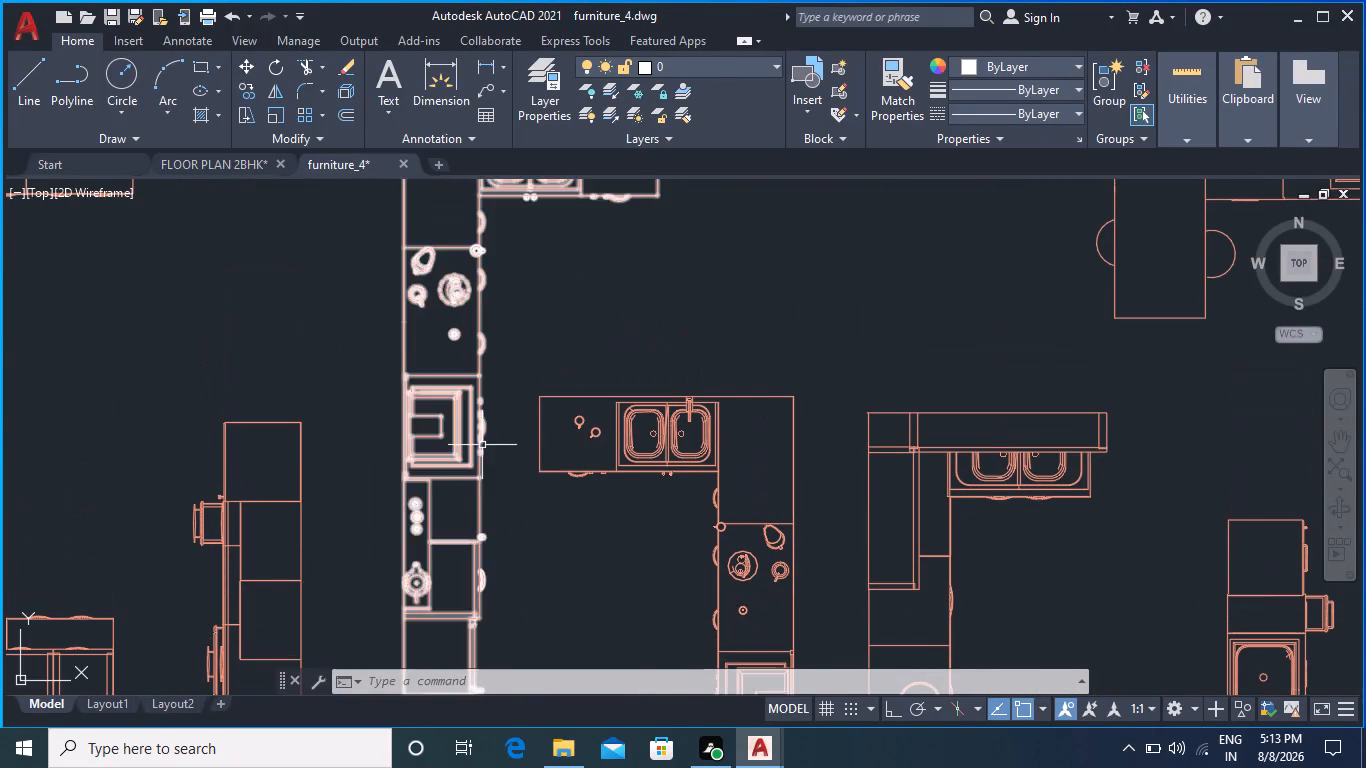
scroll(524, 370, down, 1)
middle_drag(873, 552, 696, 447)
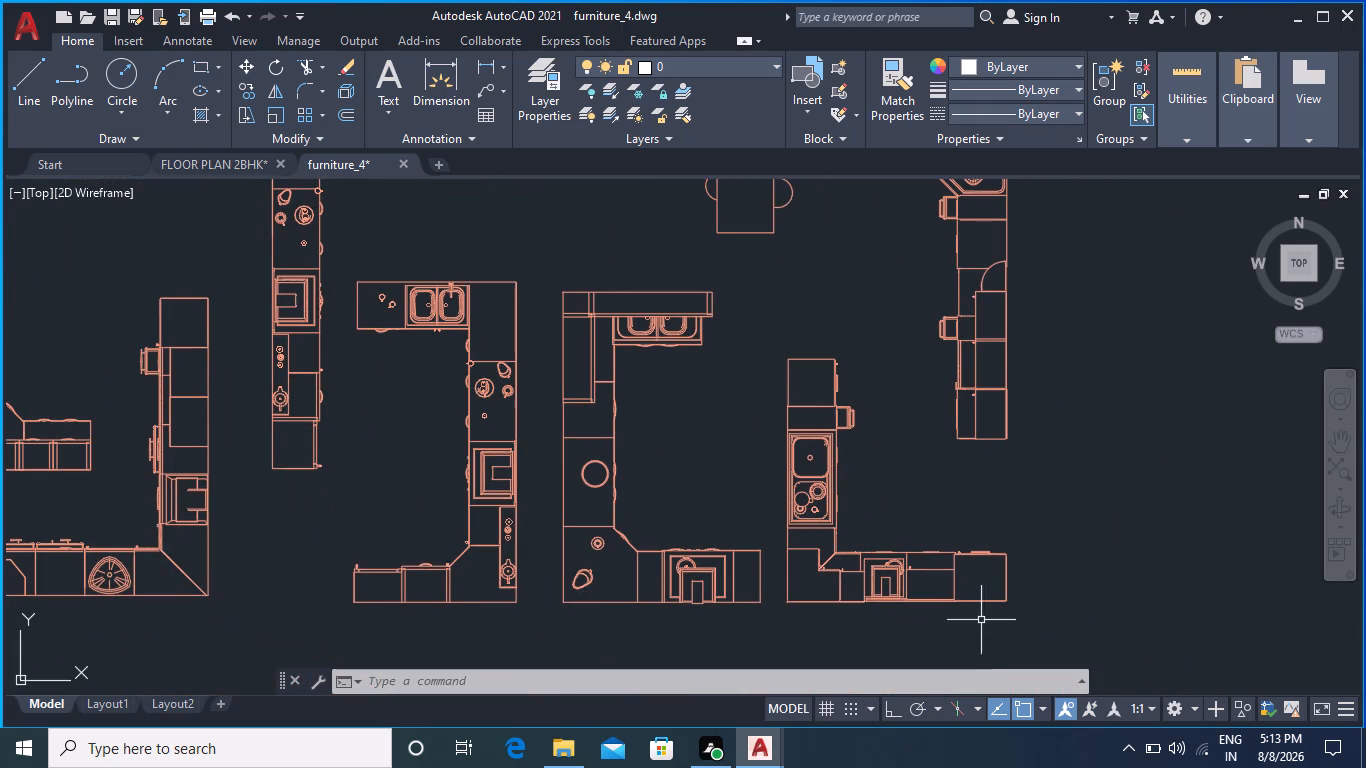
scroll(981, 603, up, 3)
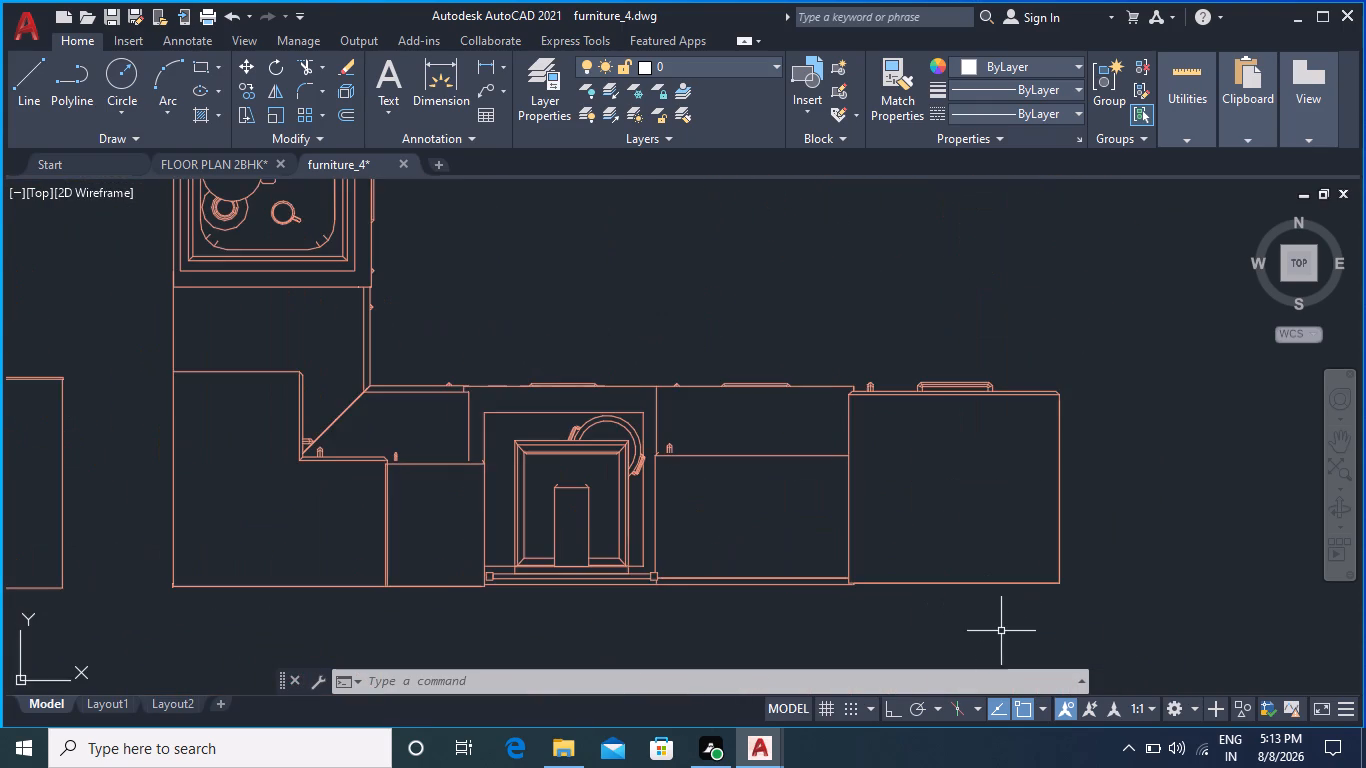
middle_drag(1001, 631, 937, 552)
scroll(847, 385, up, 2)
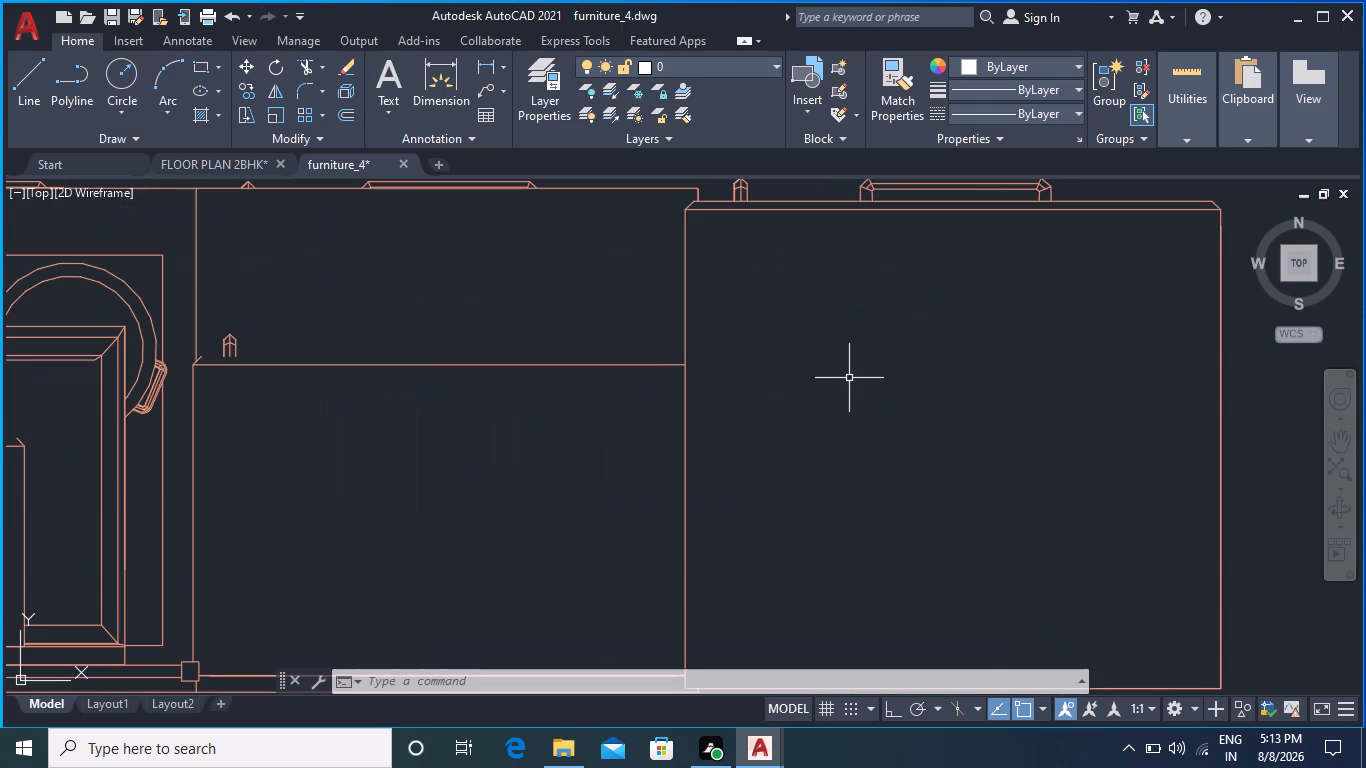
scroll(849, 378, down, 3)
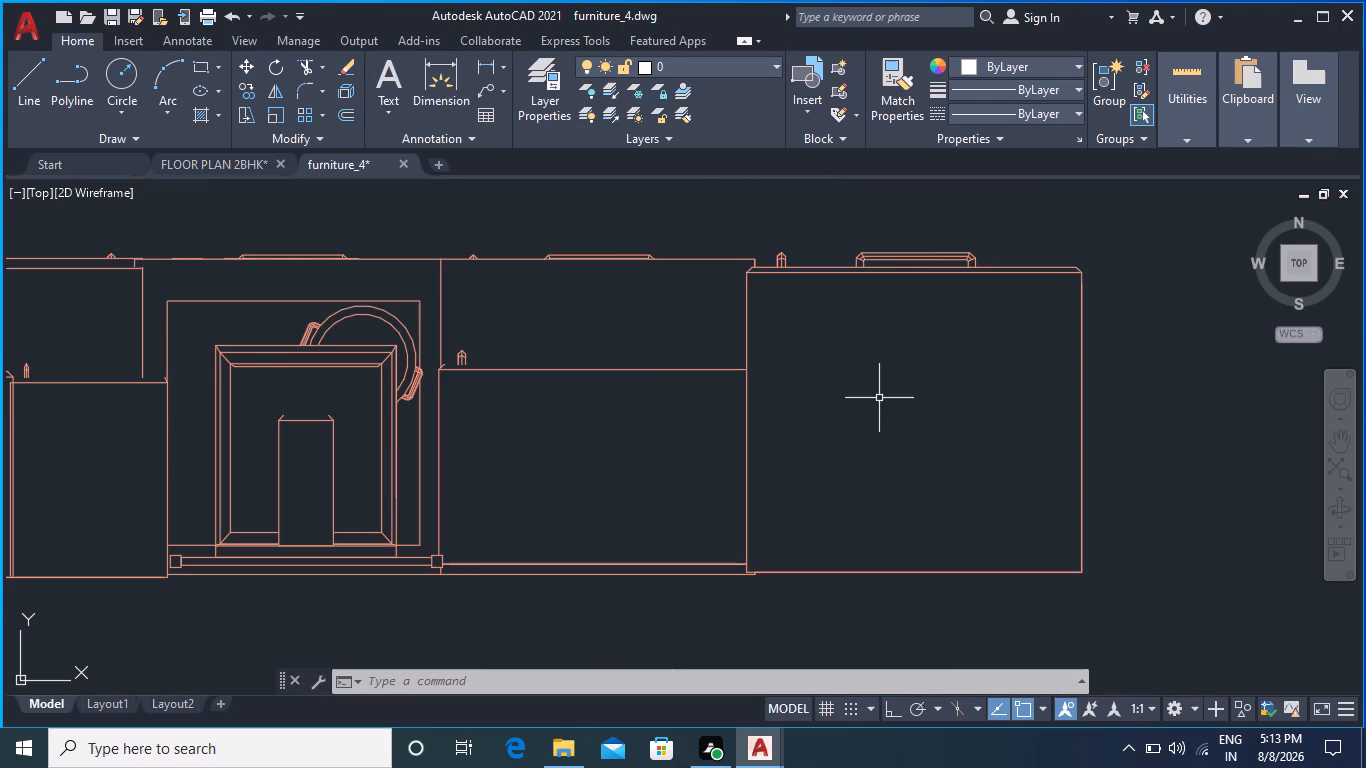
middle_drag(409, 433, 933, 420)
scroll(918, 436, down, 1)
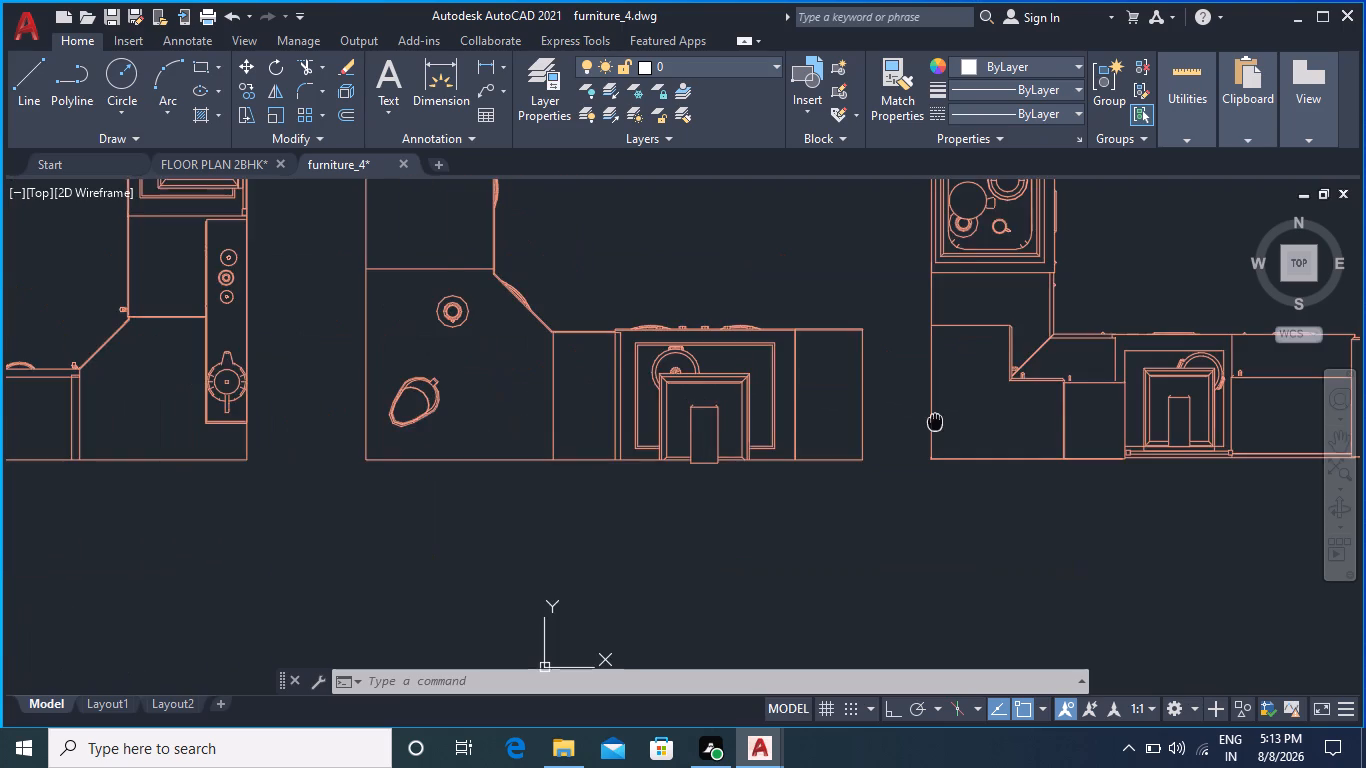
middle_drag(560, 419, 798, 508)
middle_drag(745, 398, 766, 506)
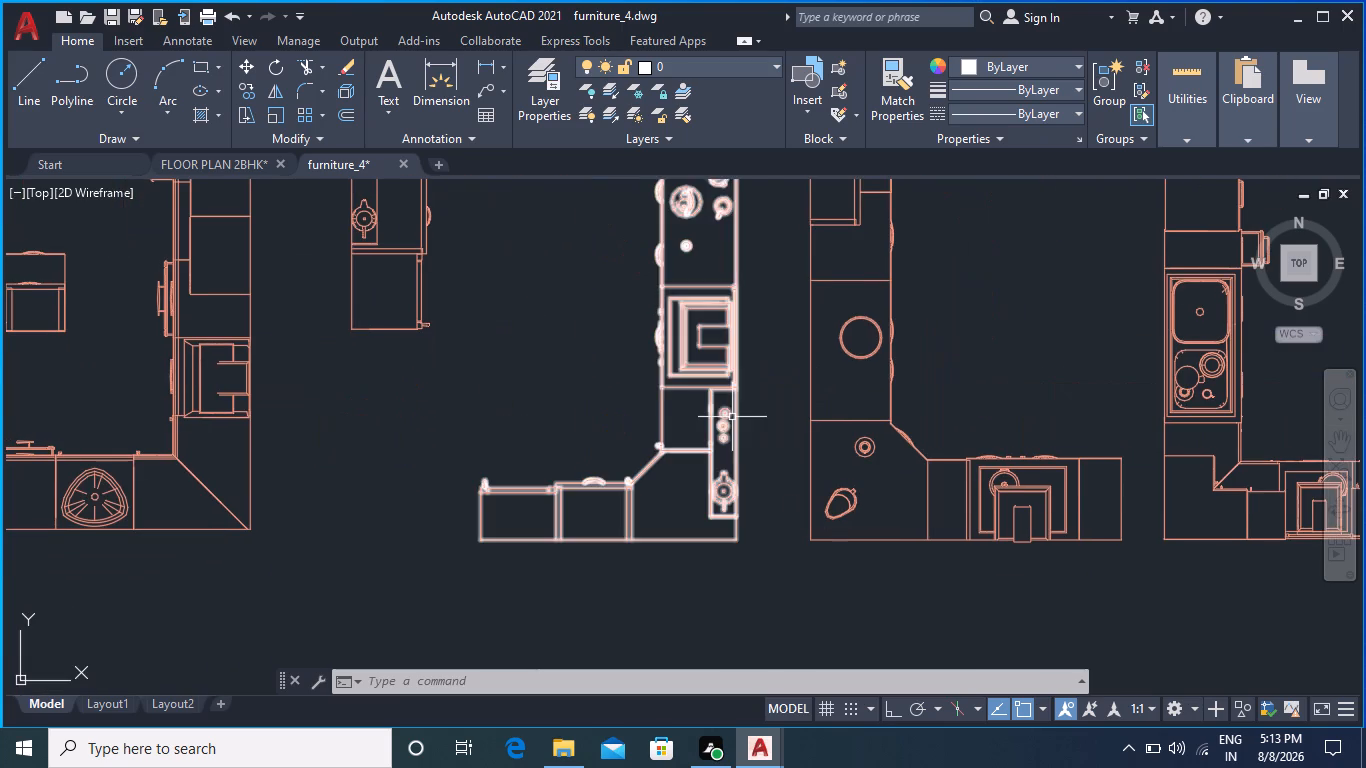
middle_drag(766, 506, 771, 551)
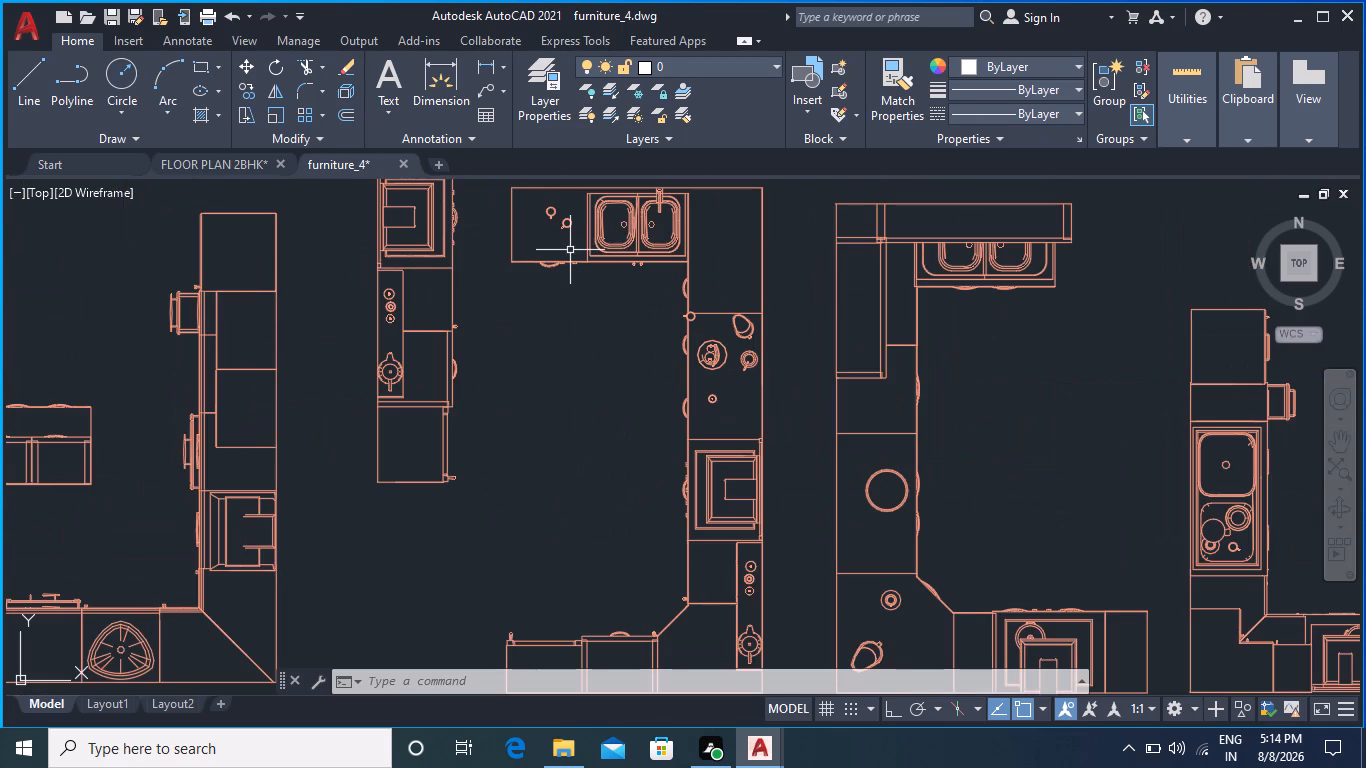
middle_drag(507, 456, 803, 414)
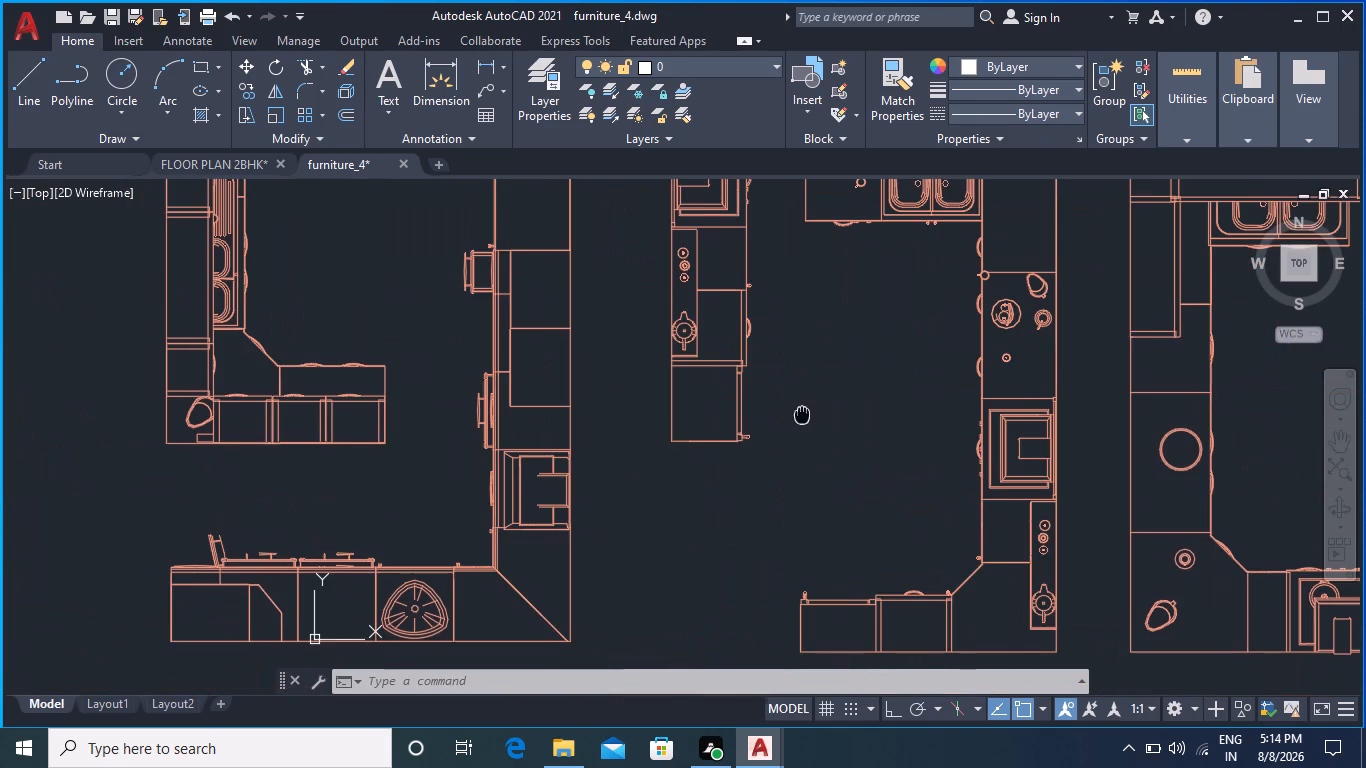
scroll(607, 476, down, 1)
scroll(442, 432, up, 1)
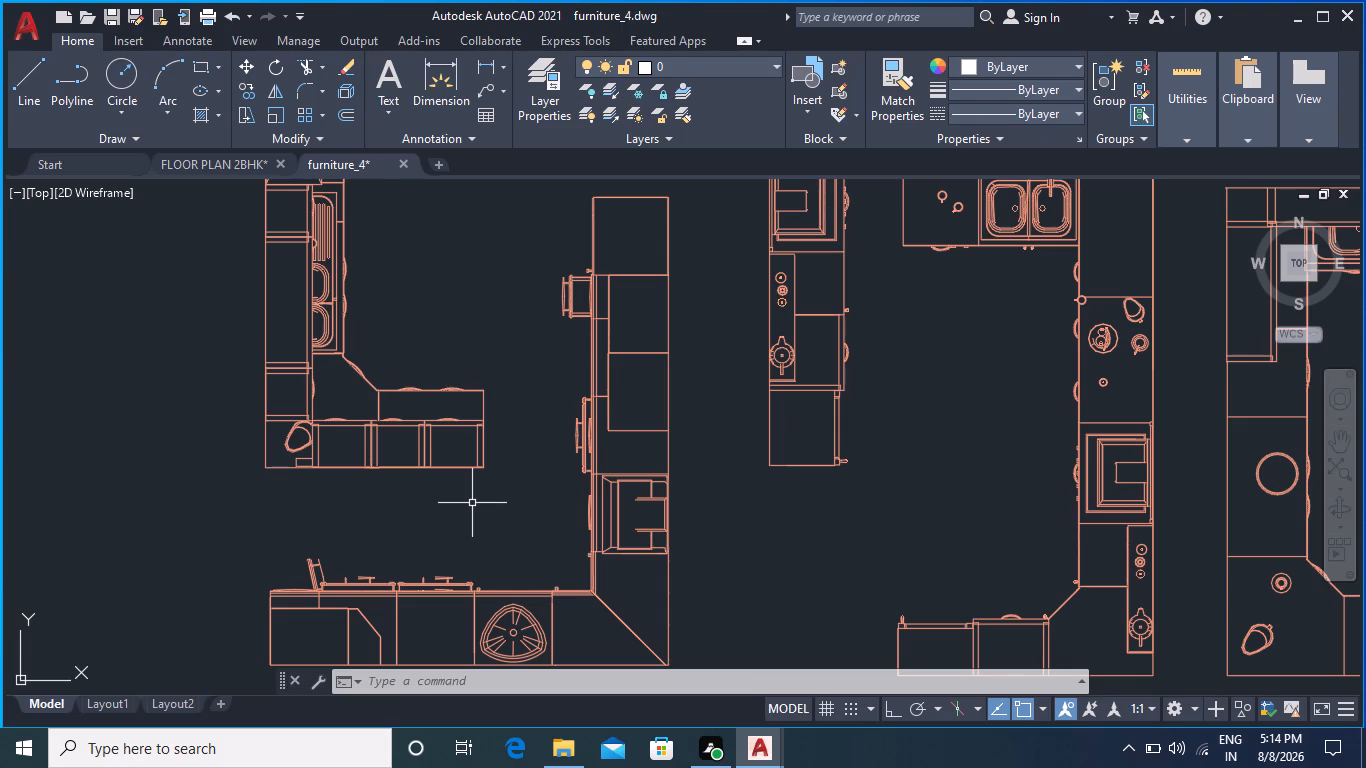
scroll(469, 356, down, 1)
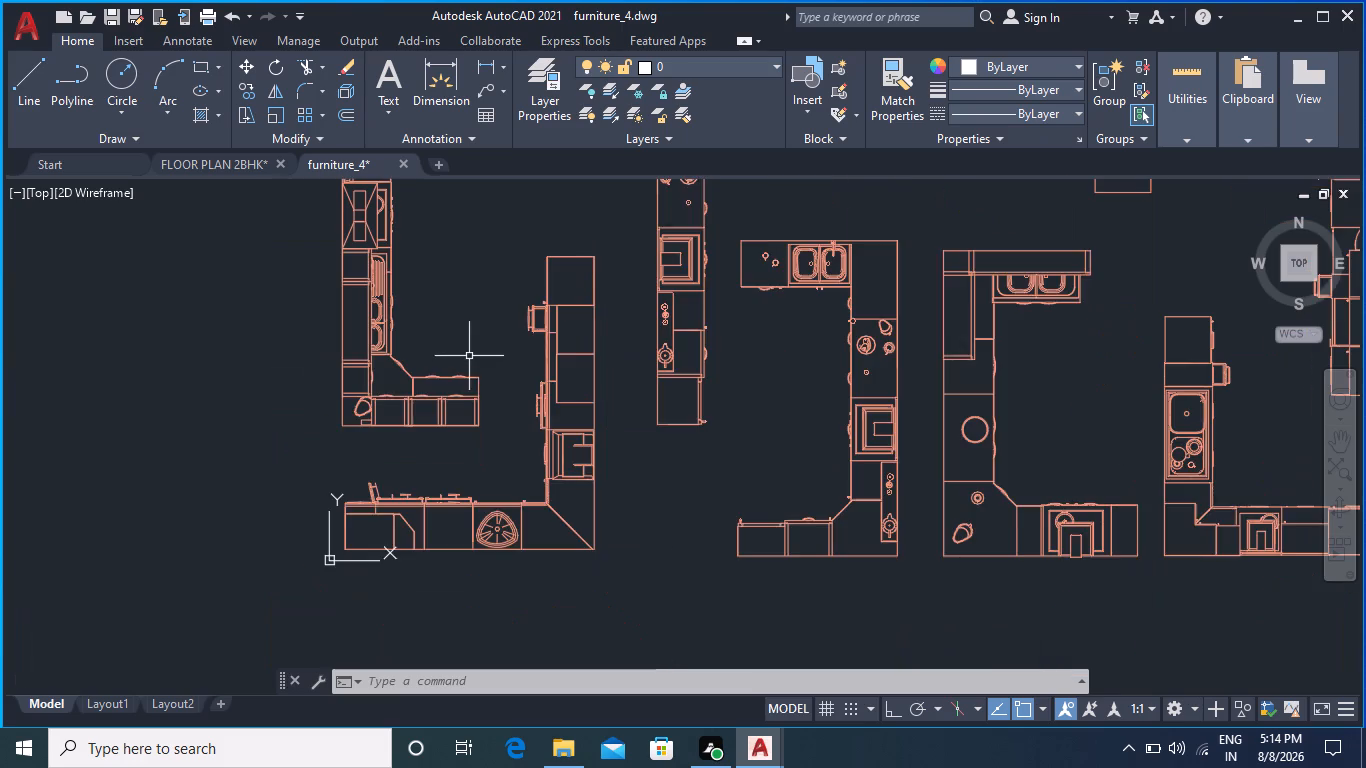
middle_drag(468, 328, 484, 587)
middle_drag(481, 460, 493, 532)
scroll(470, 464, up, 2)
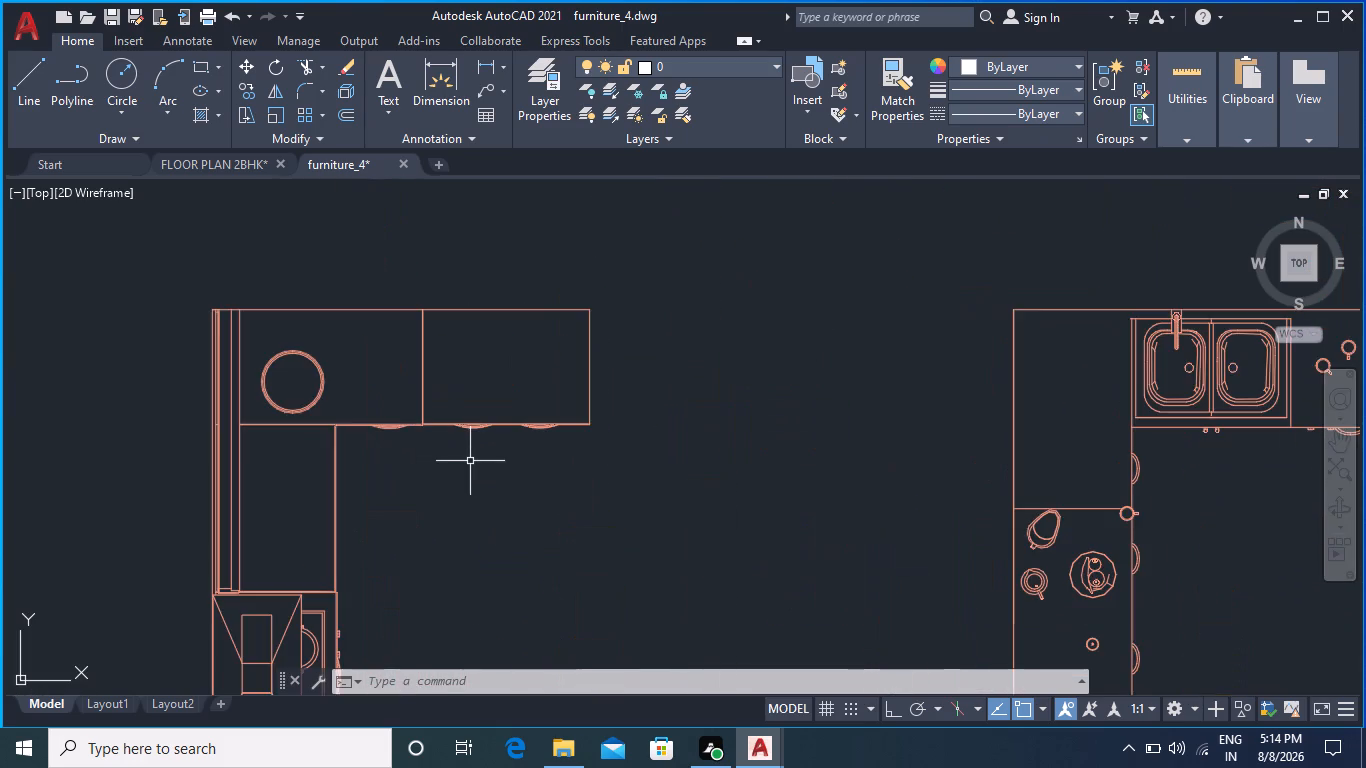
scroll(484, 466, up, 1)
scroll(485, 466, down, 1)
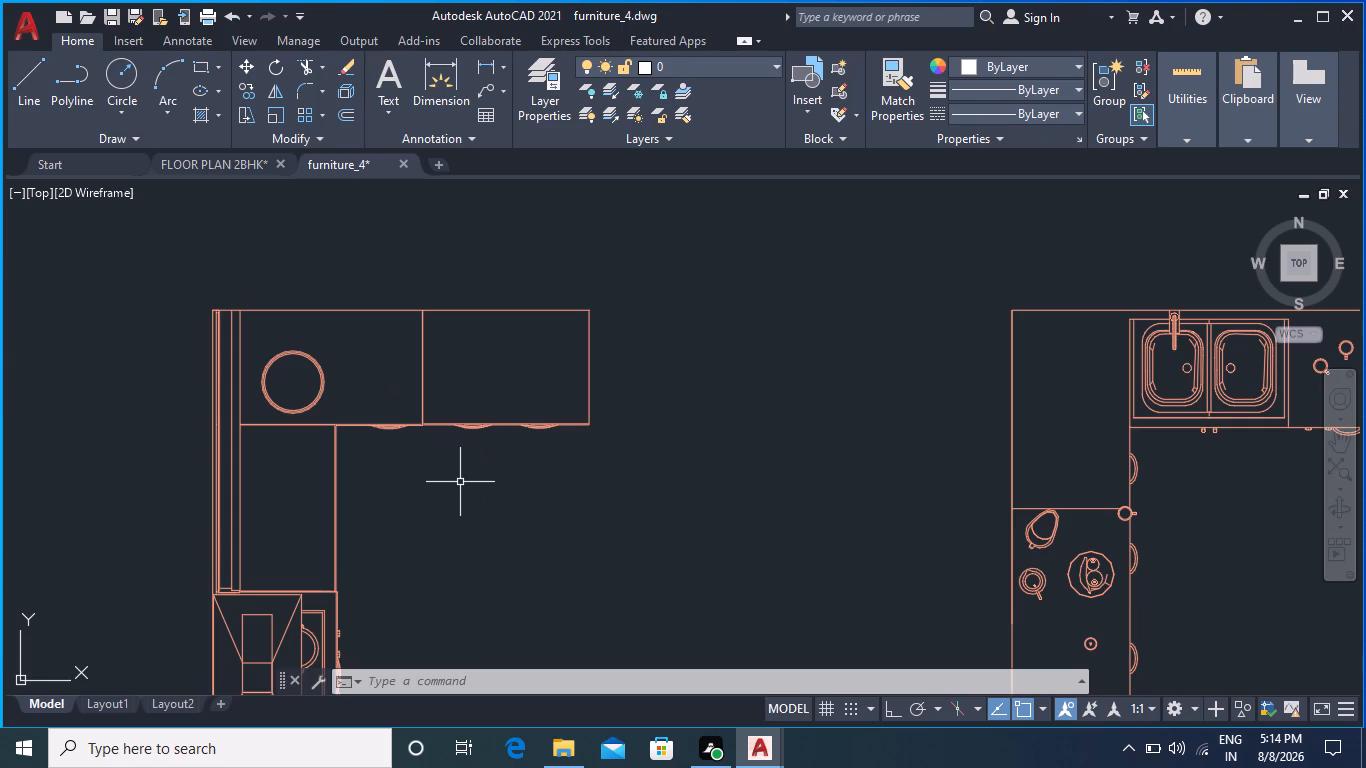
scroll(497, 507, down, 1)
scroll(585, 542, down, 1)
In the FLOOR PLAN 2BHK drawing, draw a nearly square rectangle in the kitchen's lower-left inner corner, as wide as the short wall stub.
click(230, 152)
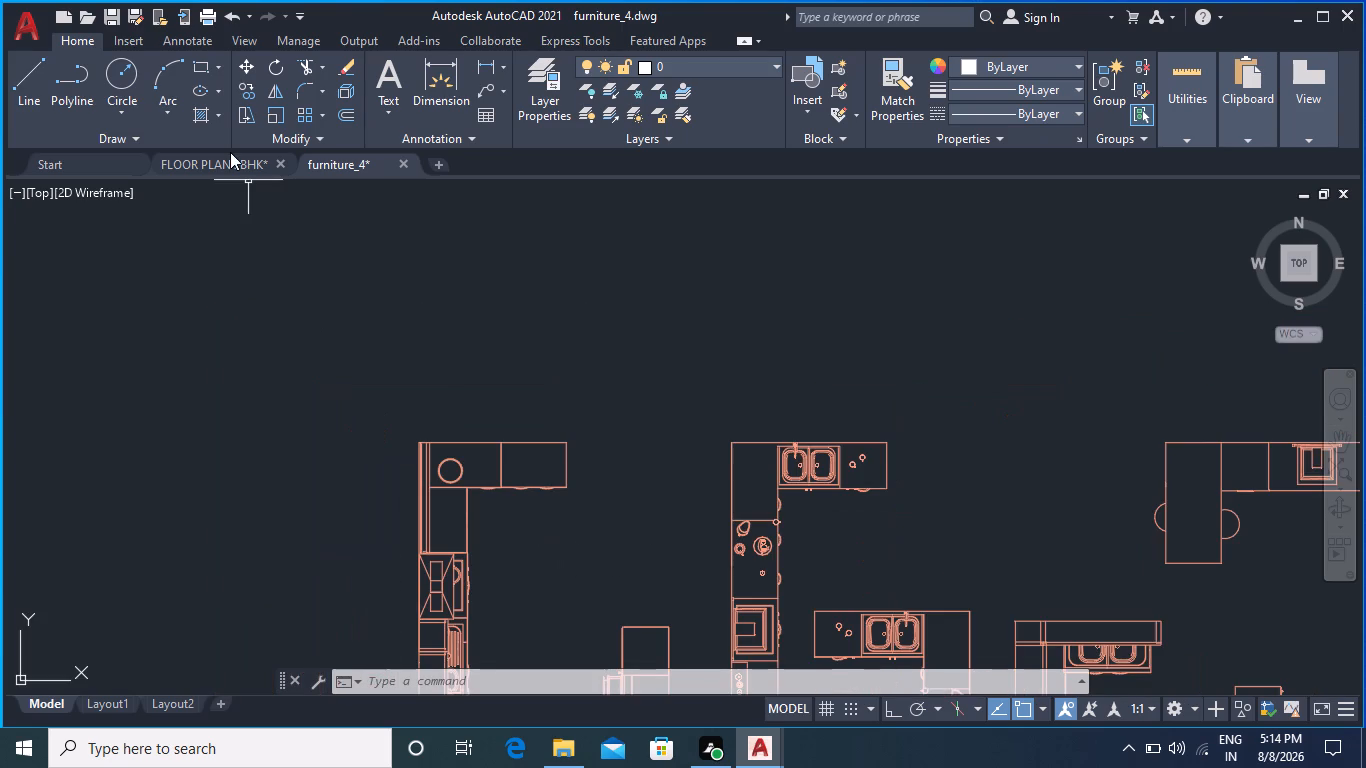
click(238, 167)
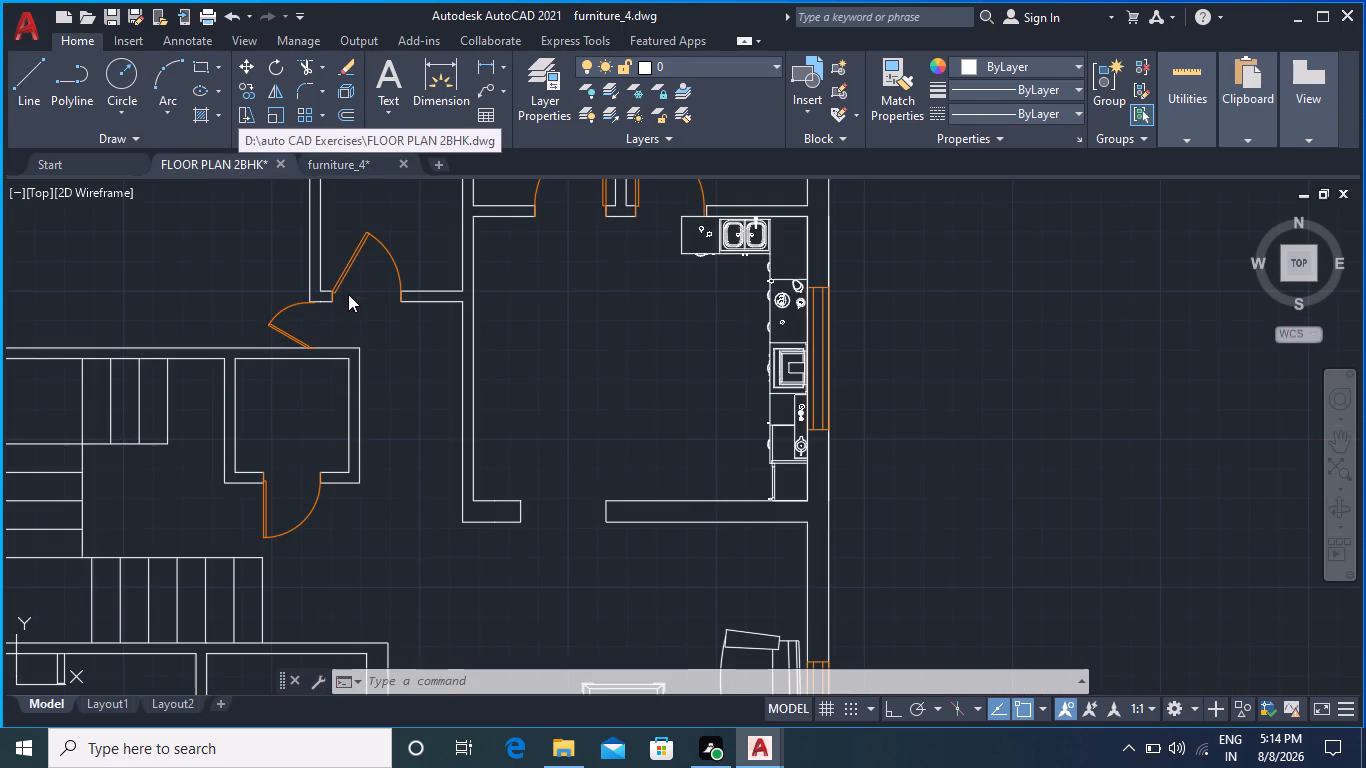
scroll(412, 403, down, 1)
scroll(493, 459, up, 1)
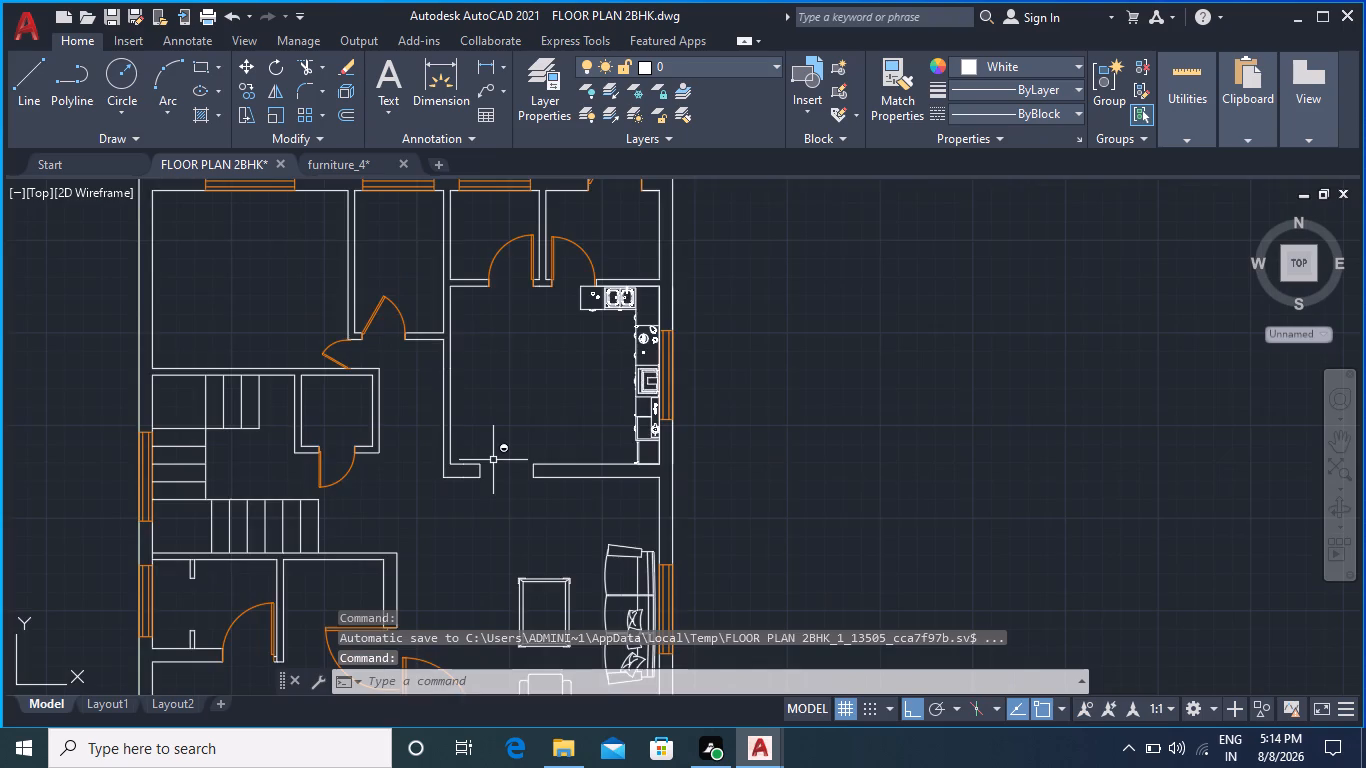
scroll(493, 460, up, 2)
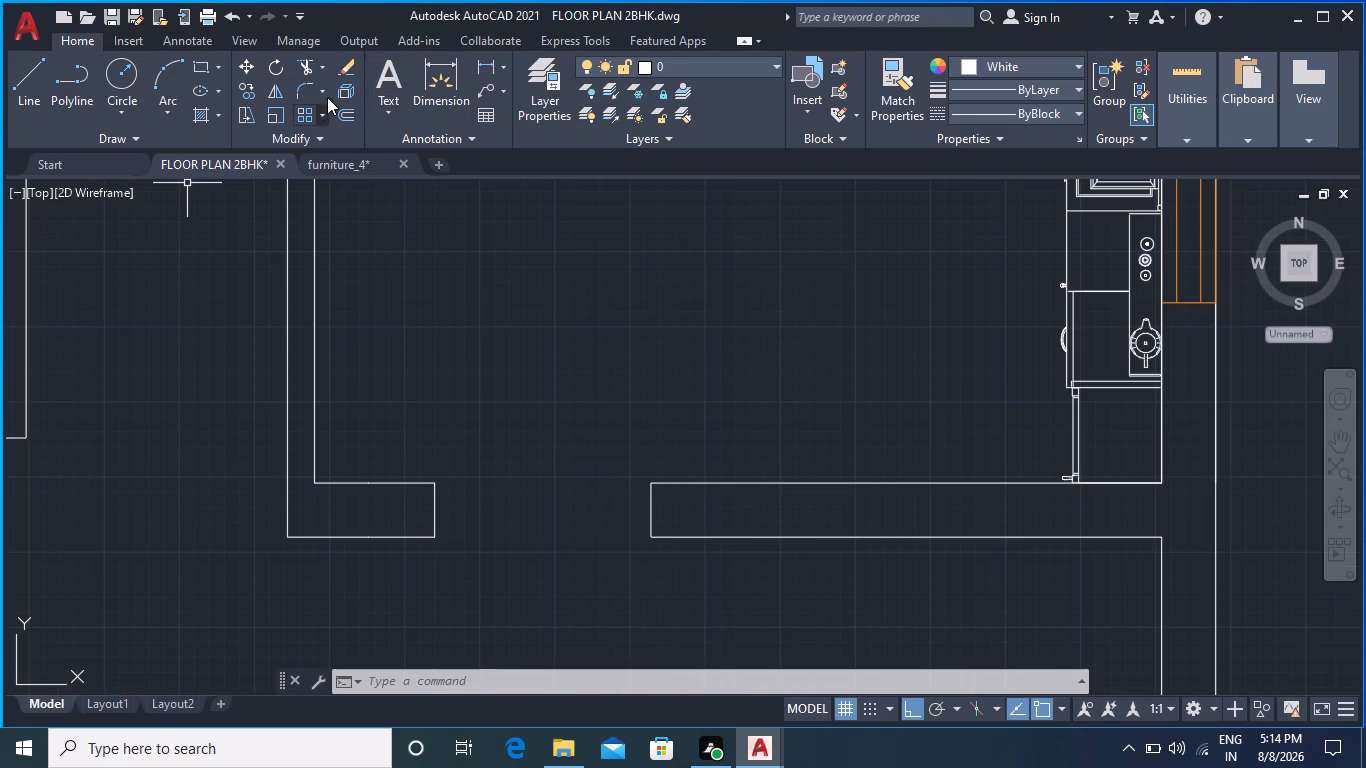
click(197, 65)
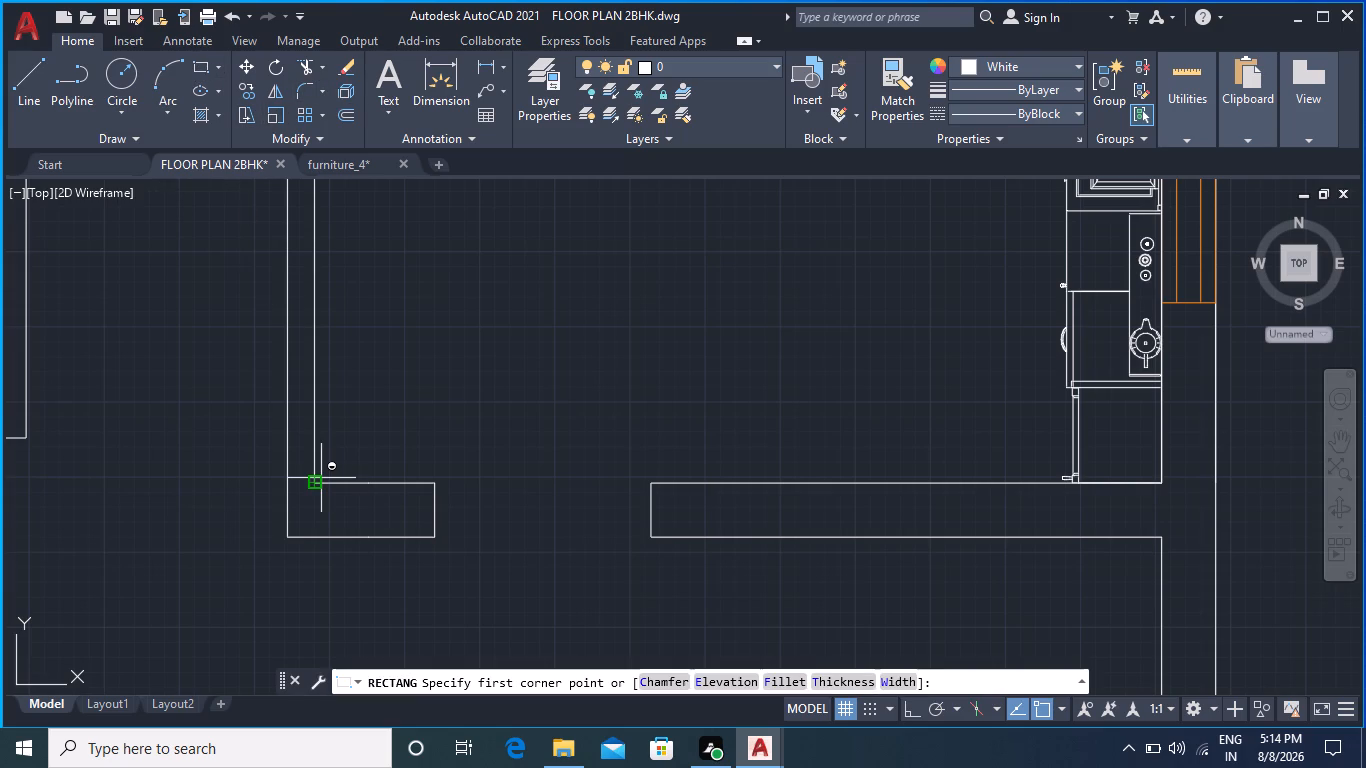
click(321, 478)
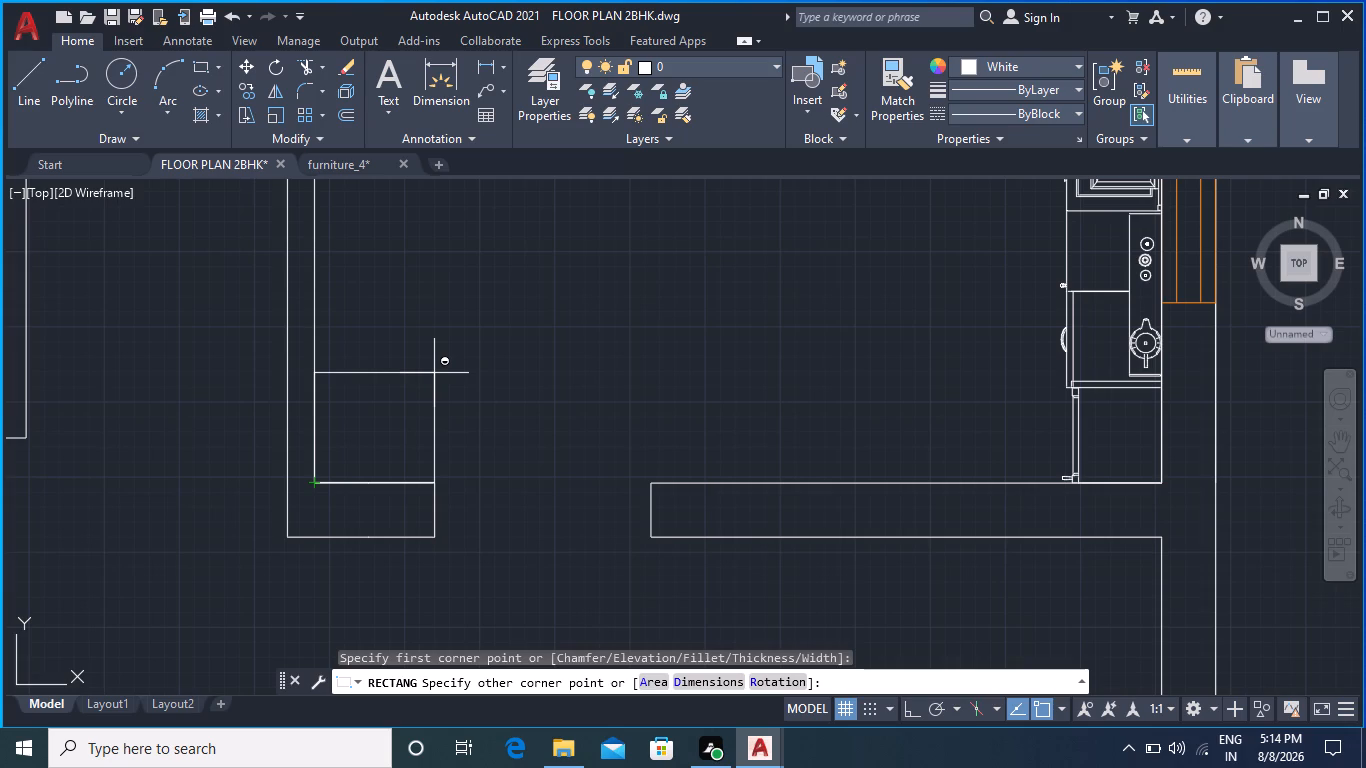
click(434, 373)
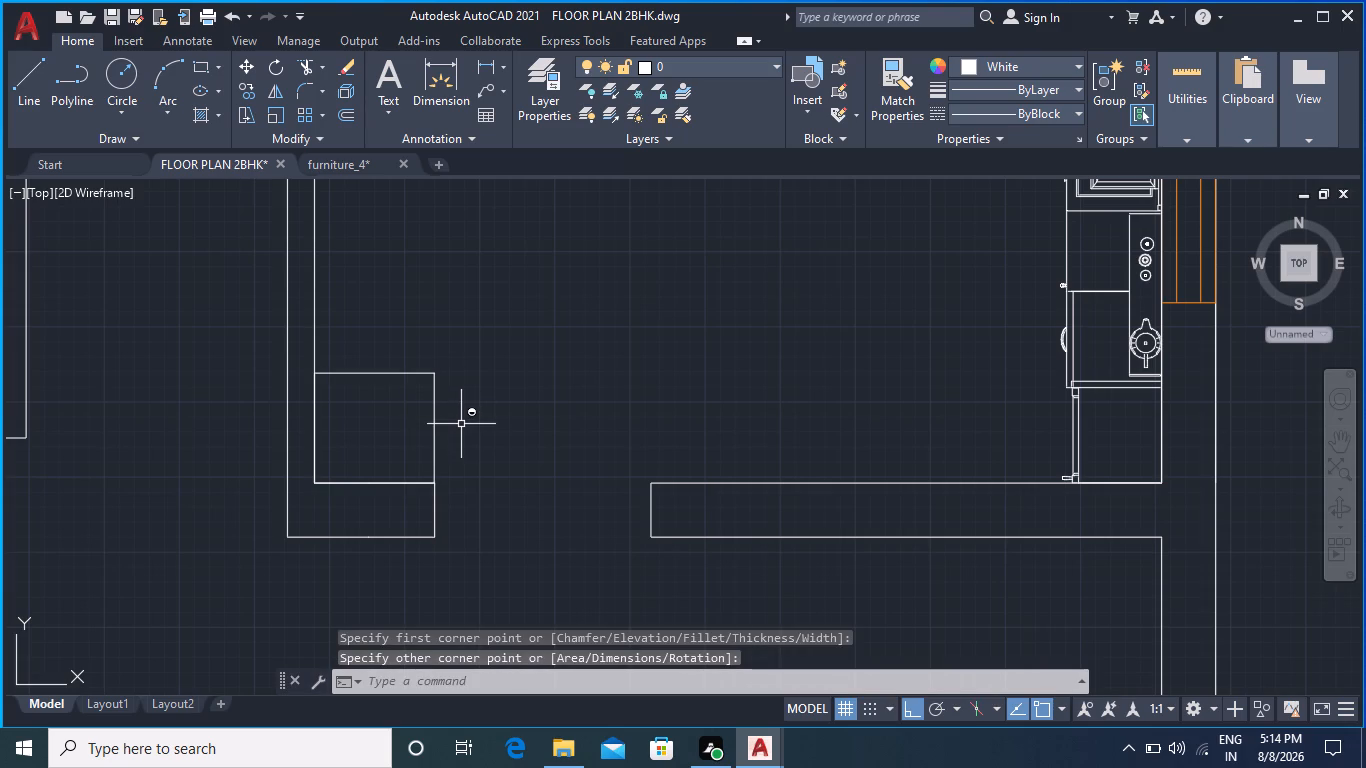
key(Escape)
Draw a vertical line just inside the new rectangle's right side, from its bottom edge to its top edge.
click(36, 82)
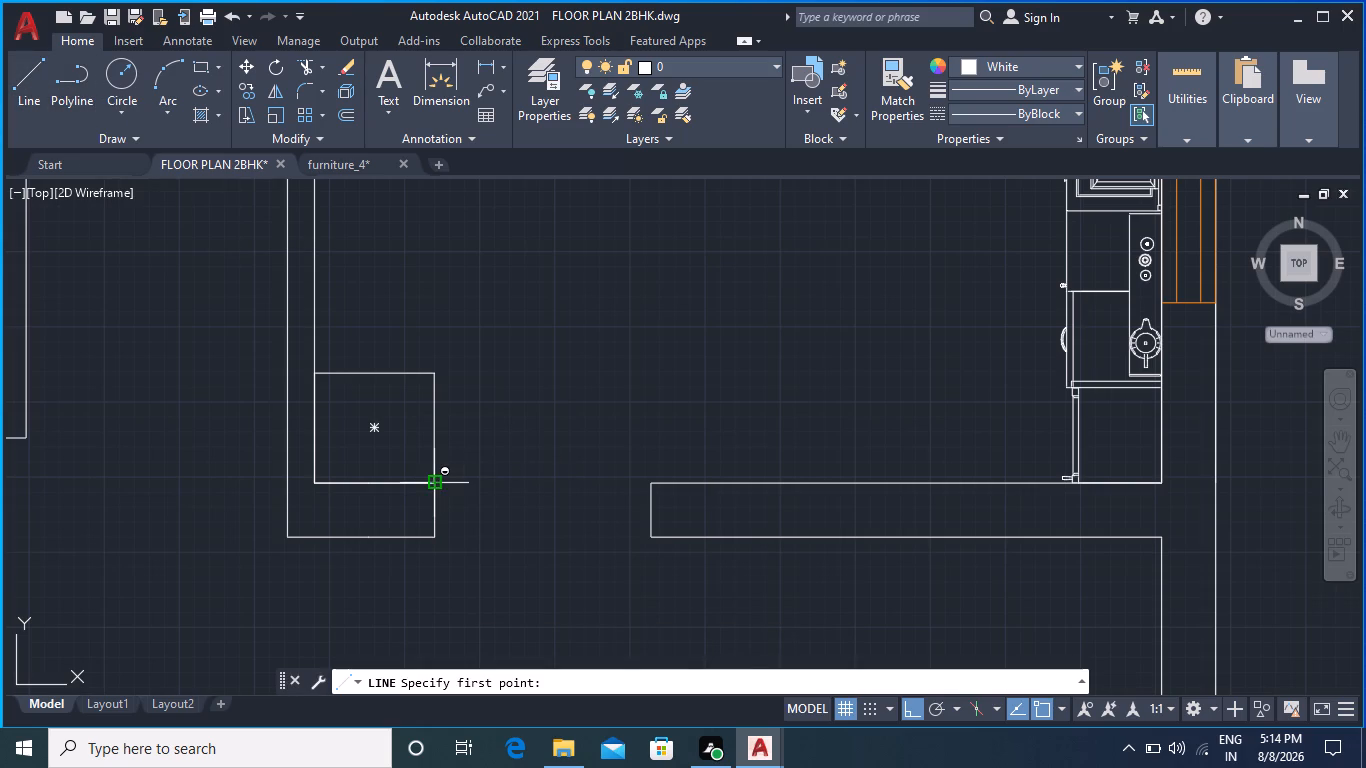
scroll(408, 477, up, 4)
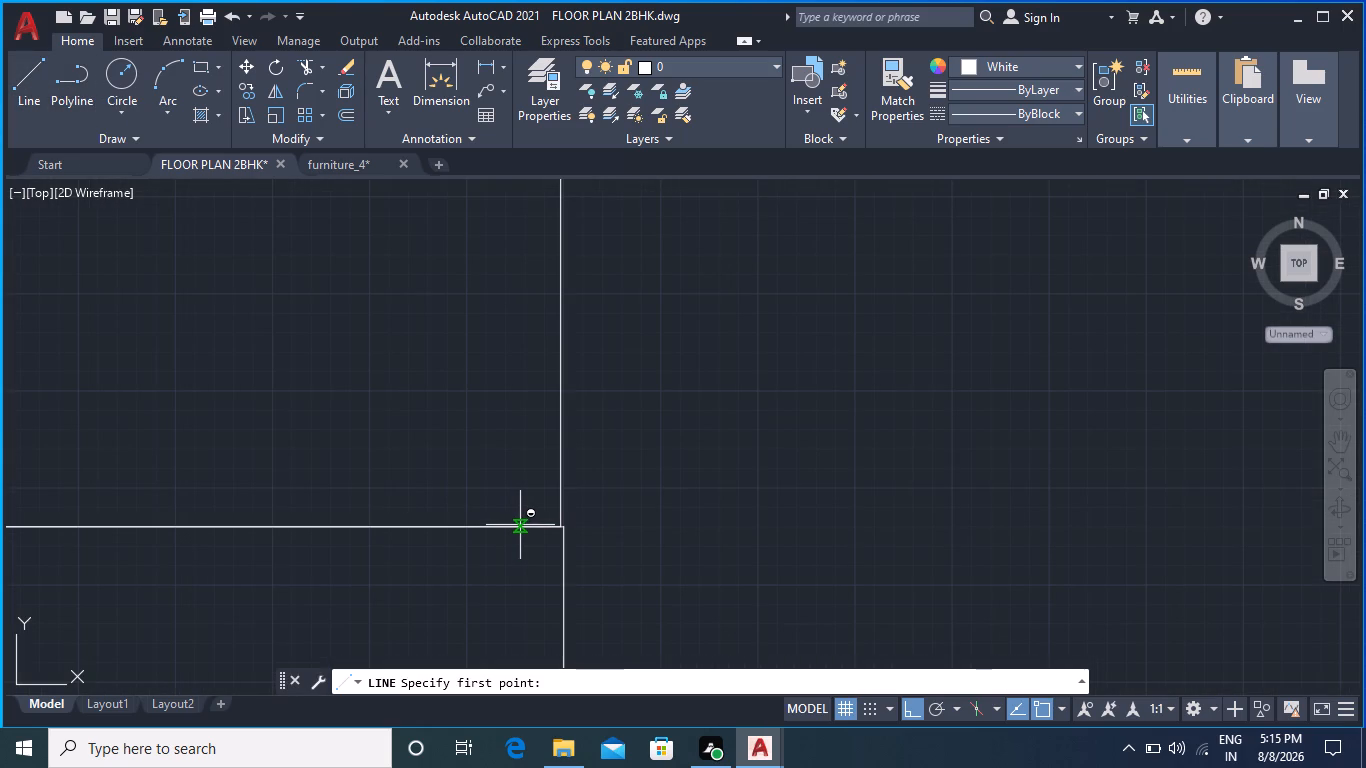
click(520, 525)
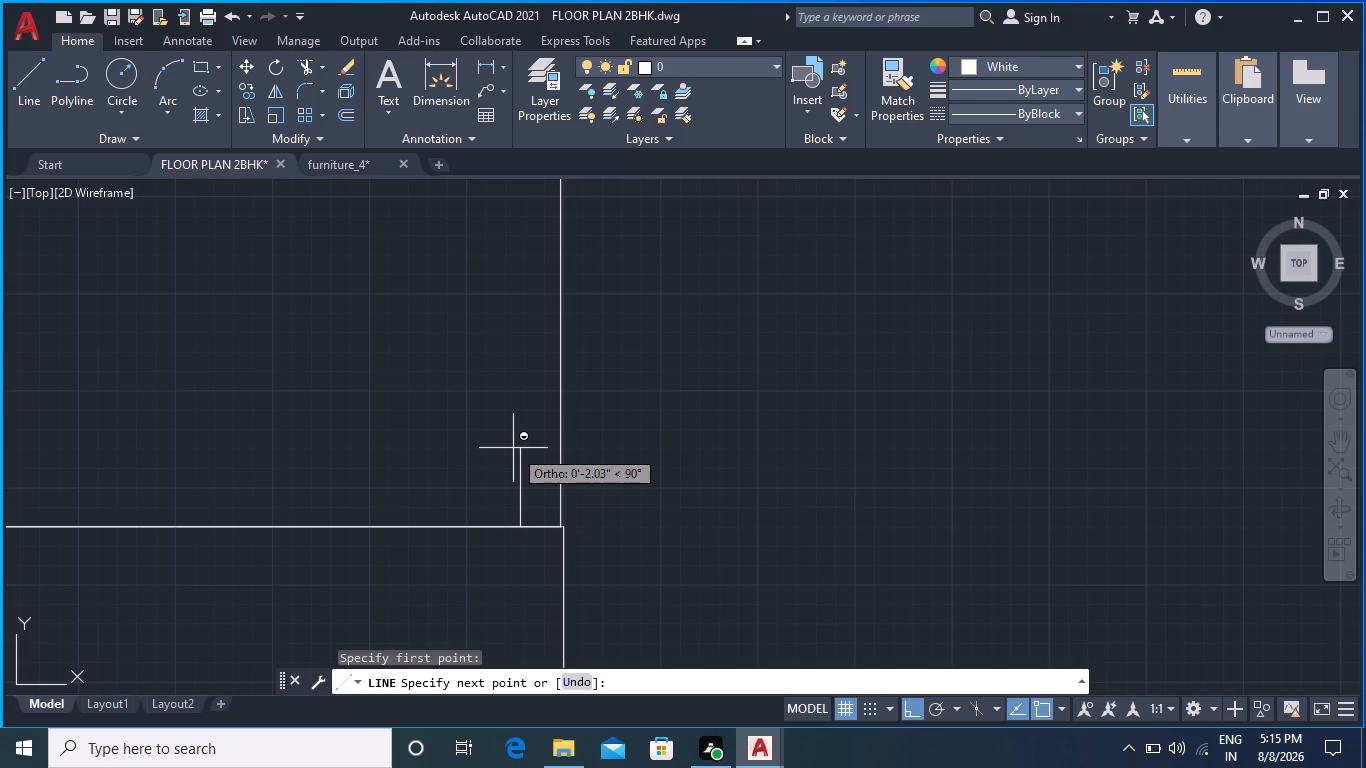
scroll(517, 411, down, 3)
middle_drag(517, 398, 518, 467)
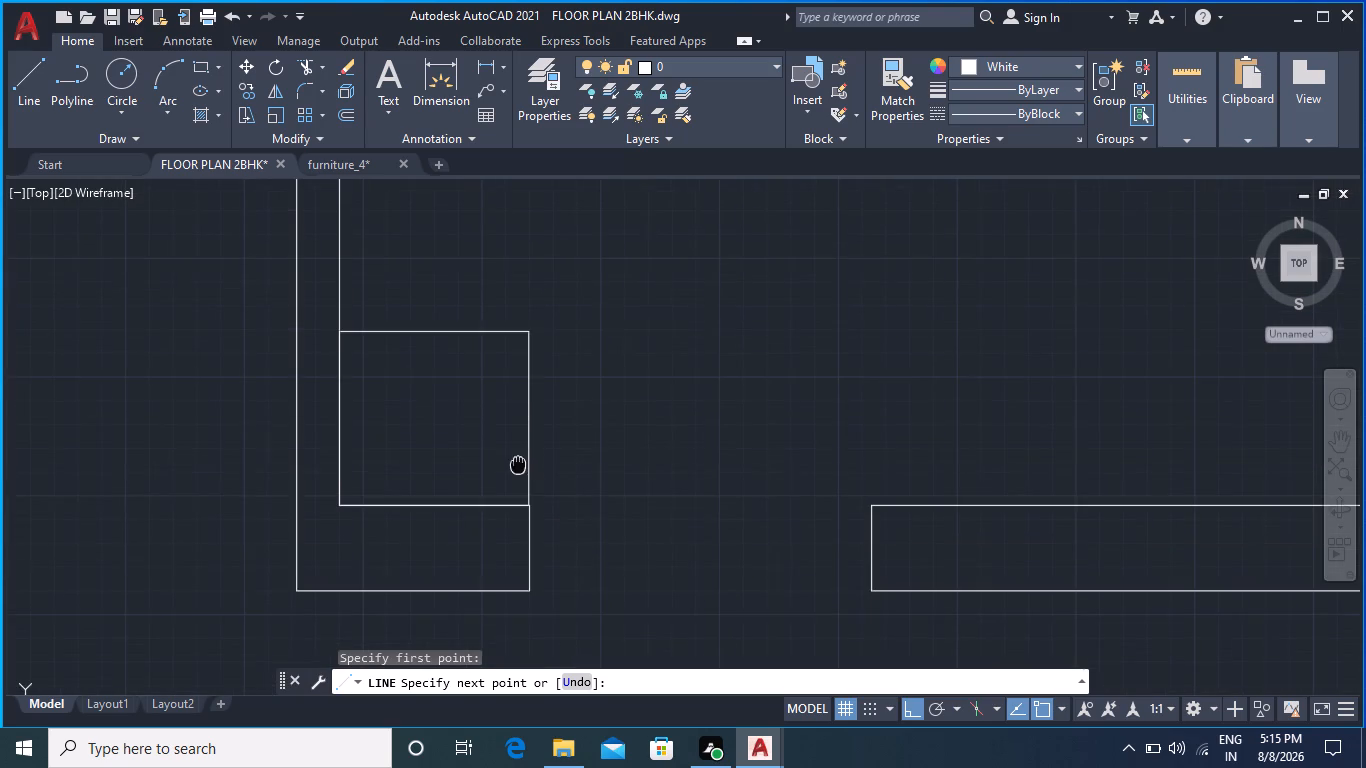
click(519, 339)
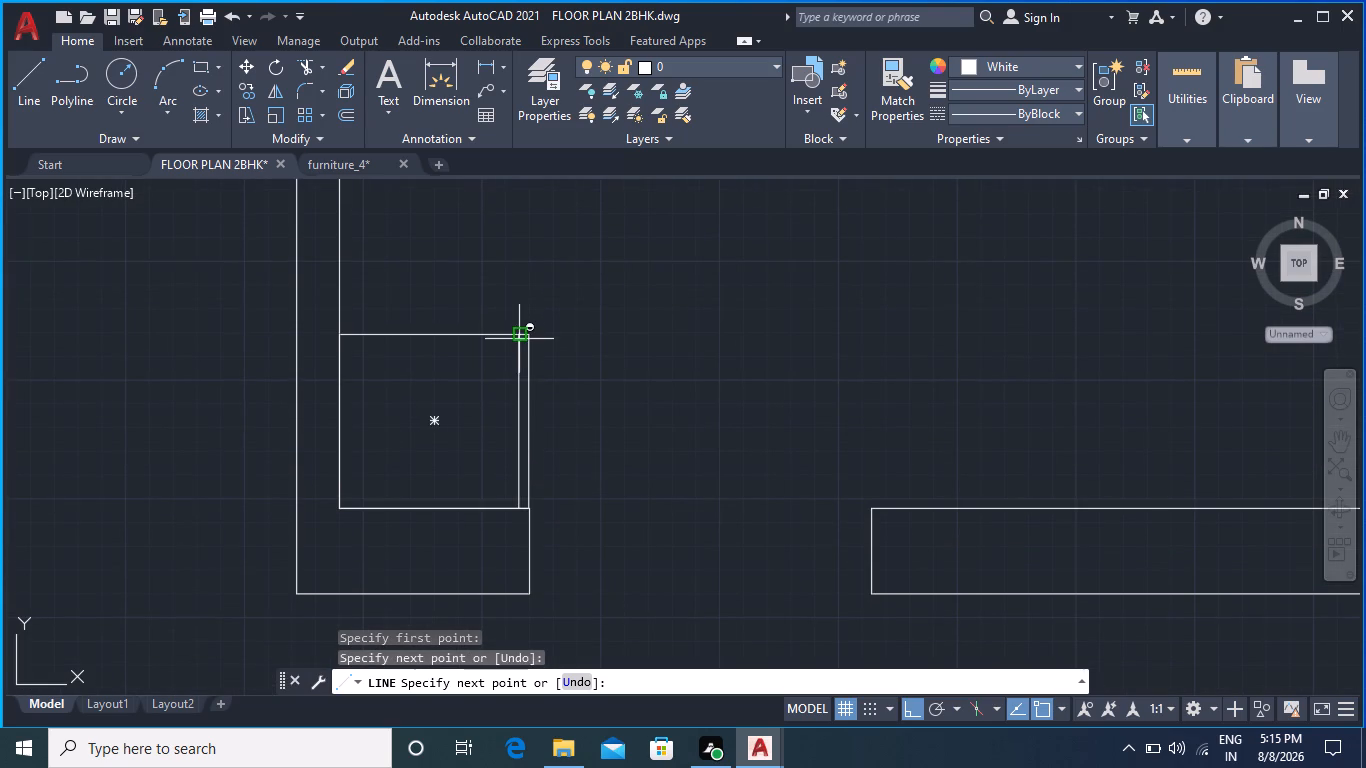
key(Escape)
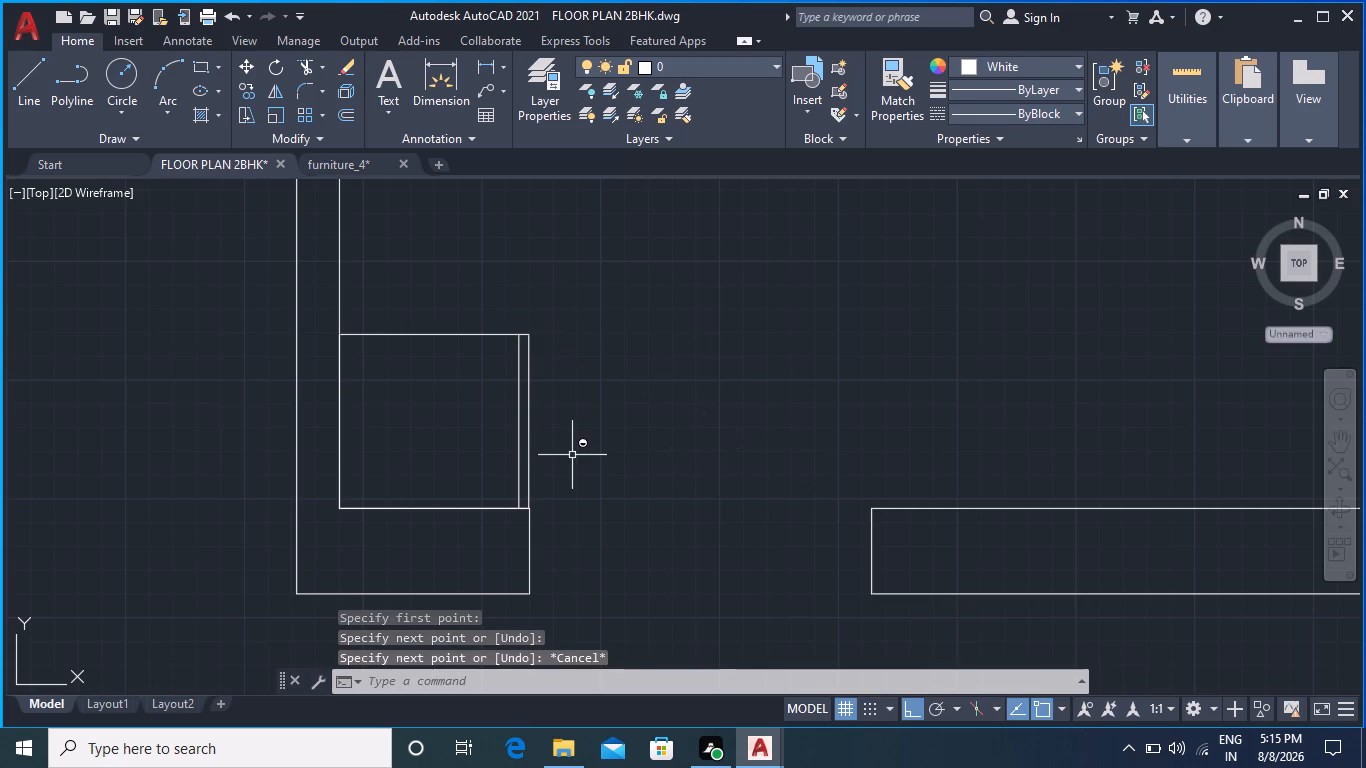
Group the corner rectangle and its inner vertical line into one object.
click(585, 475)
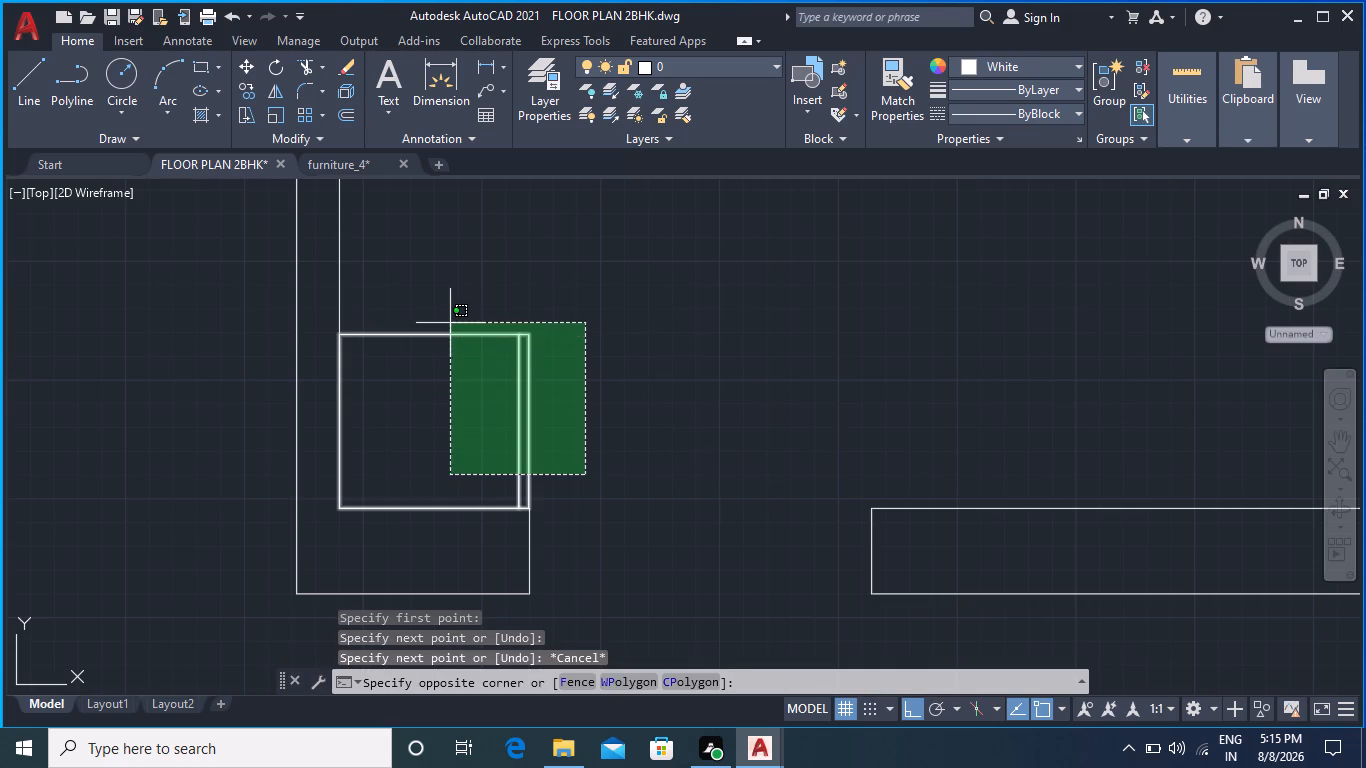
click(450, 315)
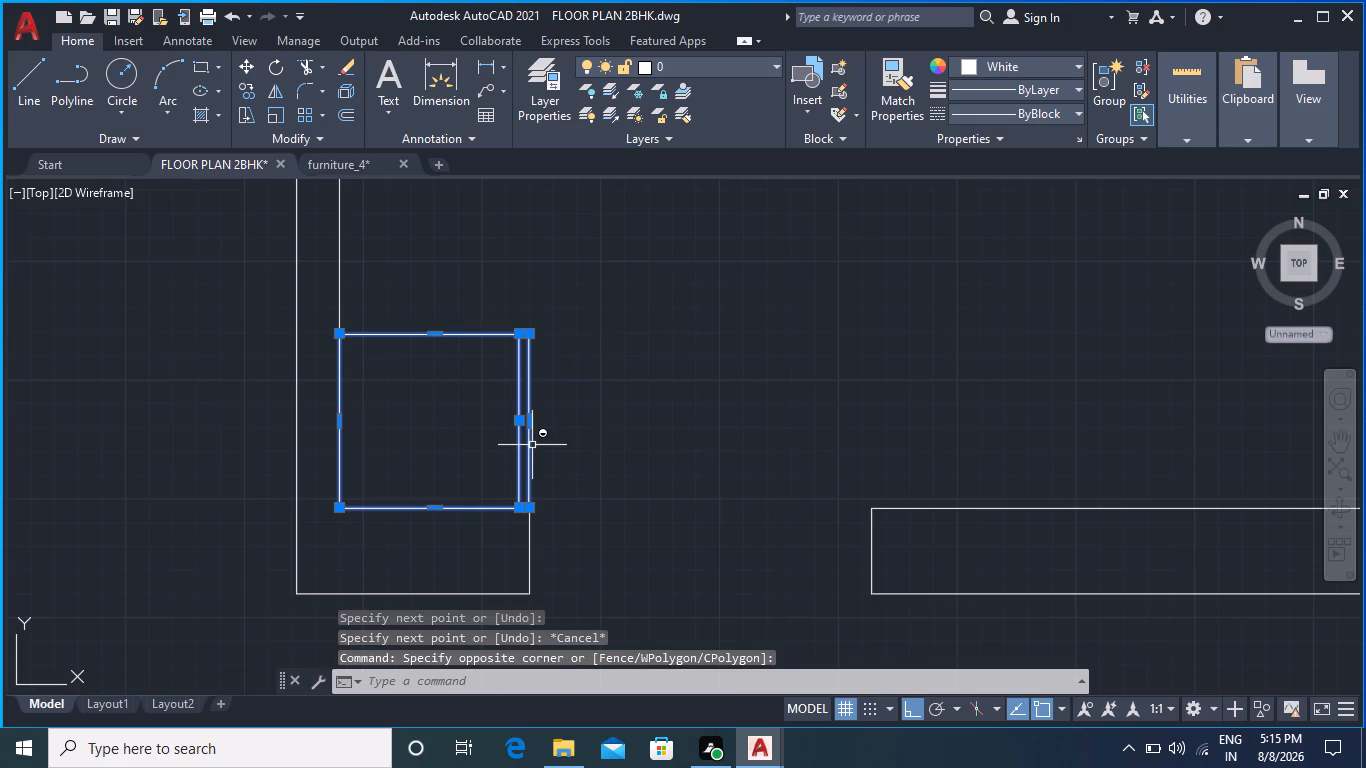
right_click(471, 338)
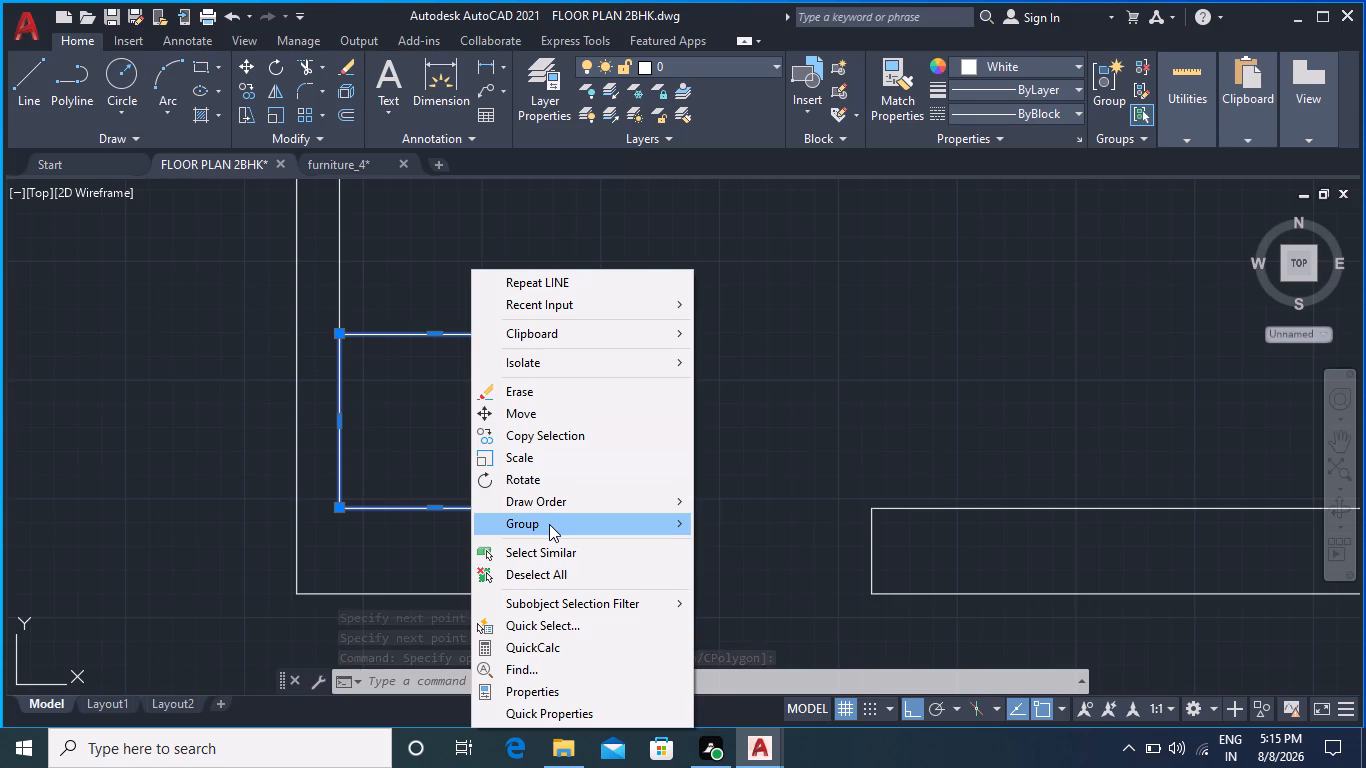
click(549, 524)
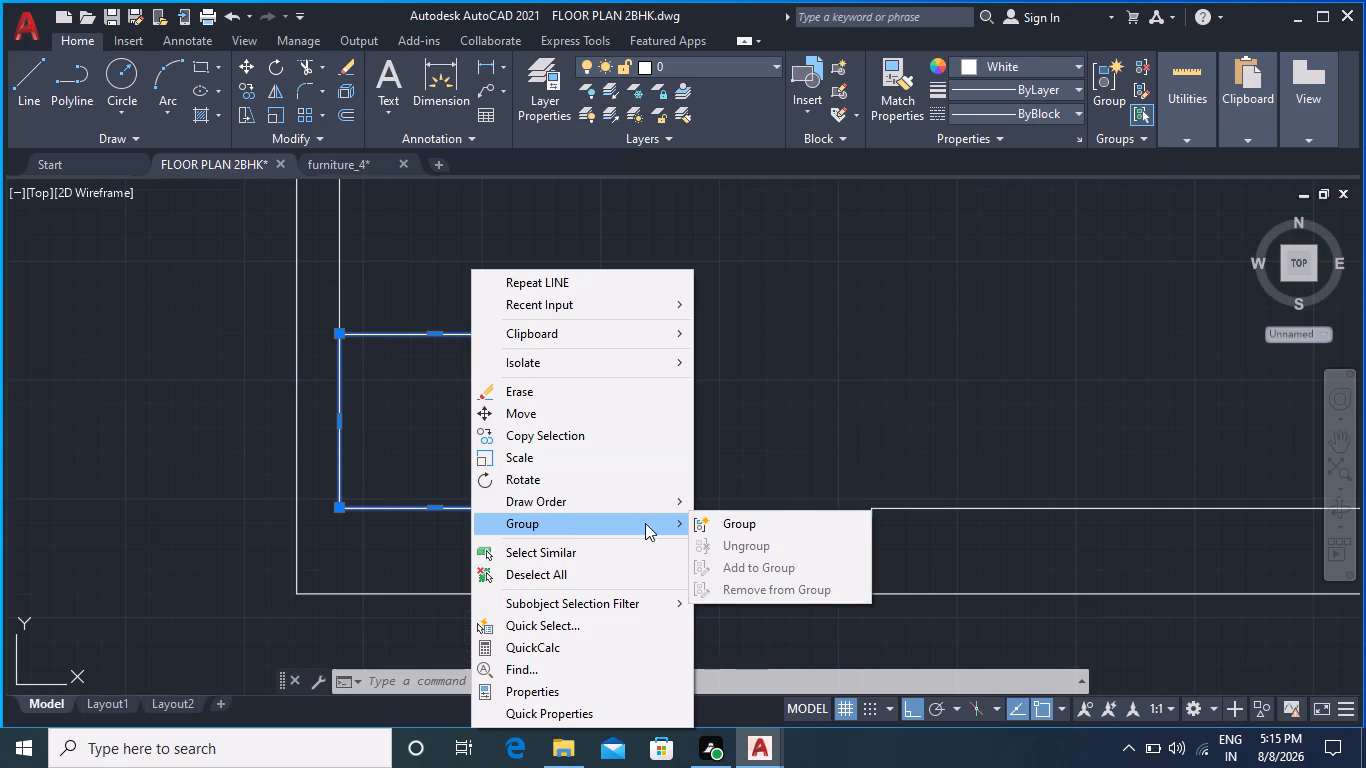
click(727, 519)
scroll(462, 429, down, 1)
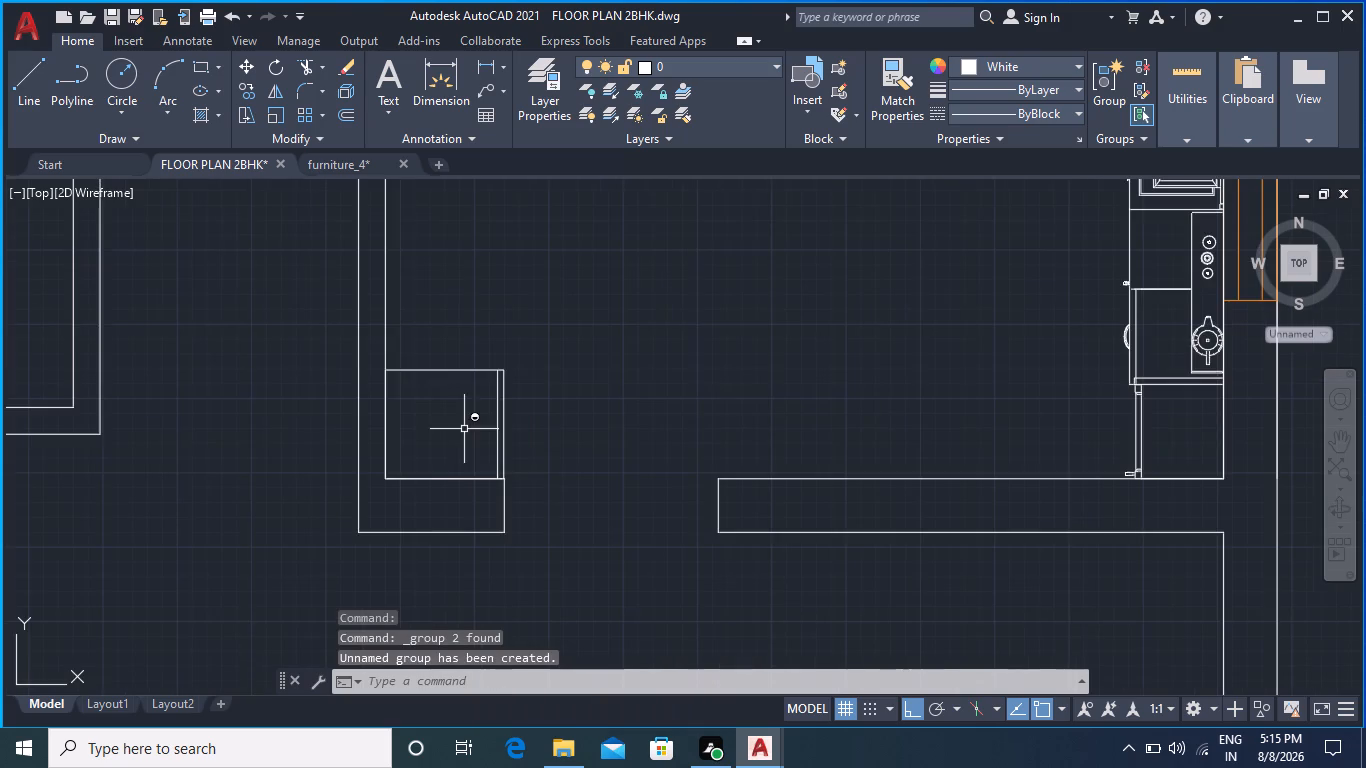
scroll(550, 478, down, 1)
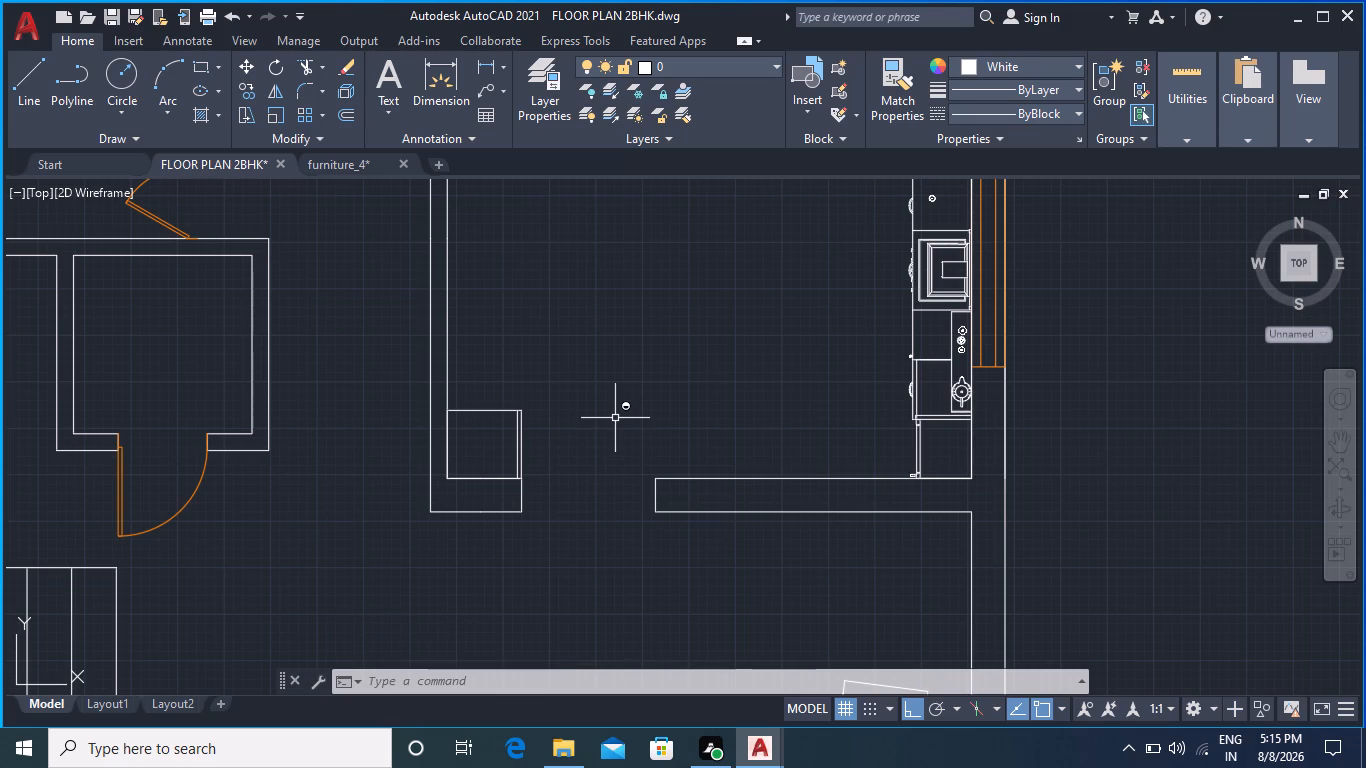
Draw a tall rectangle along the kitchen's left inner wall, from just above the corner unit up to the top wall, slightly wider than the unit.
middle_drag(639, 407, 581, 495)
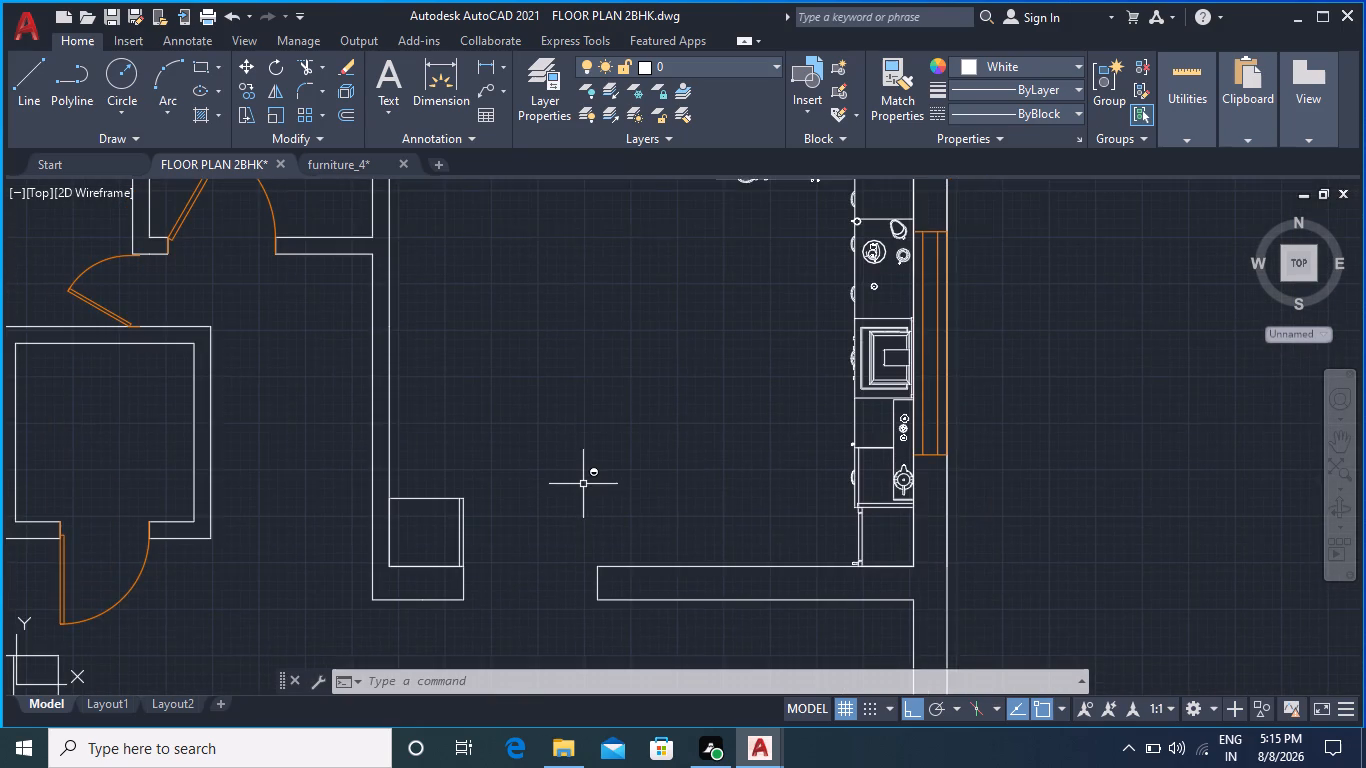
scroll(583, 484, down, 1)
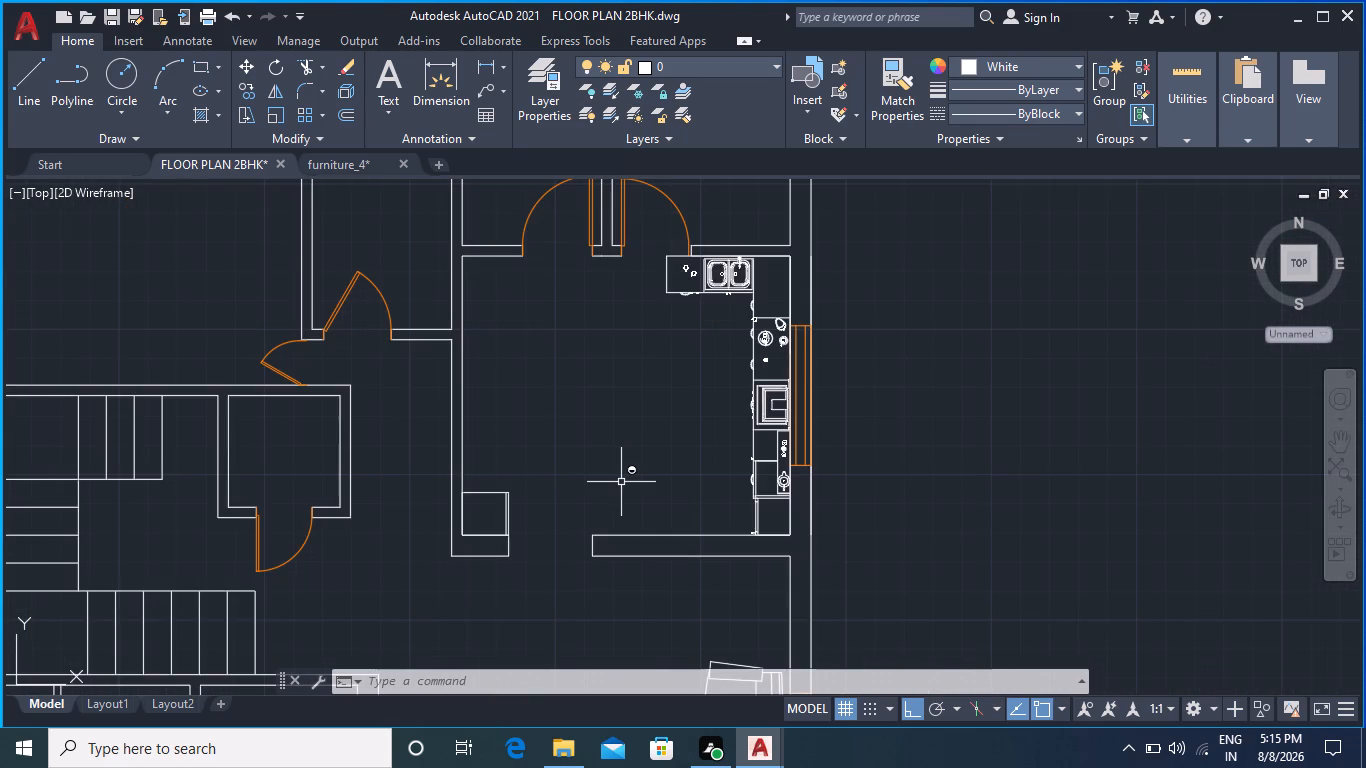
scroll(538, 473, up, 1)
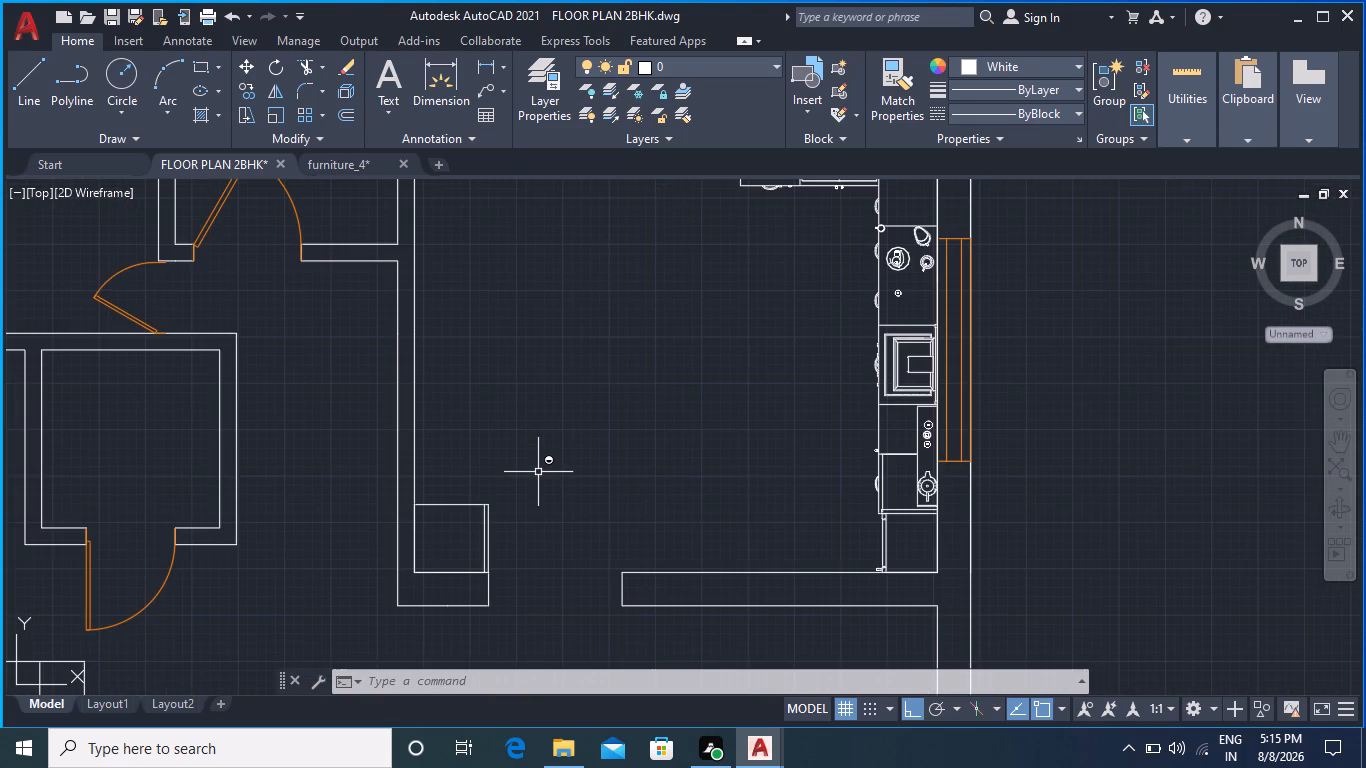
scroll(538, 472, down, 1)
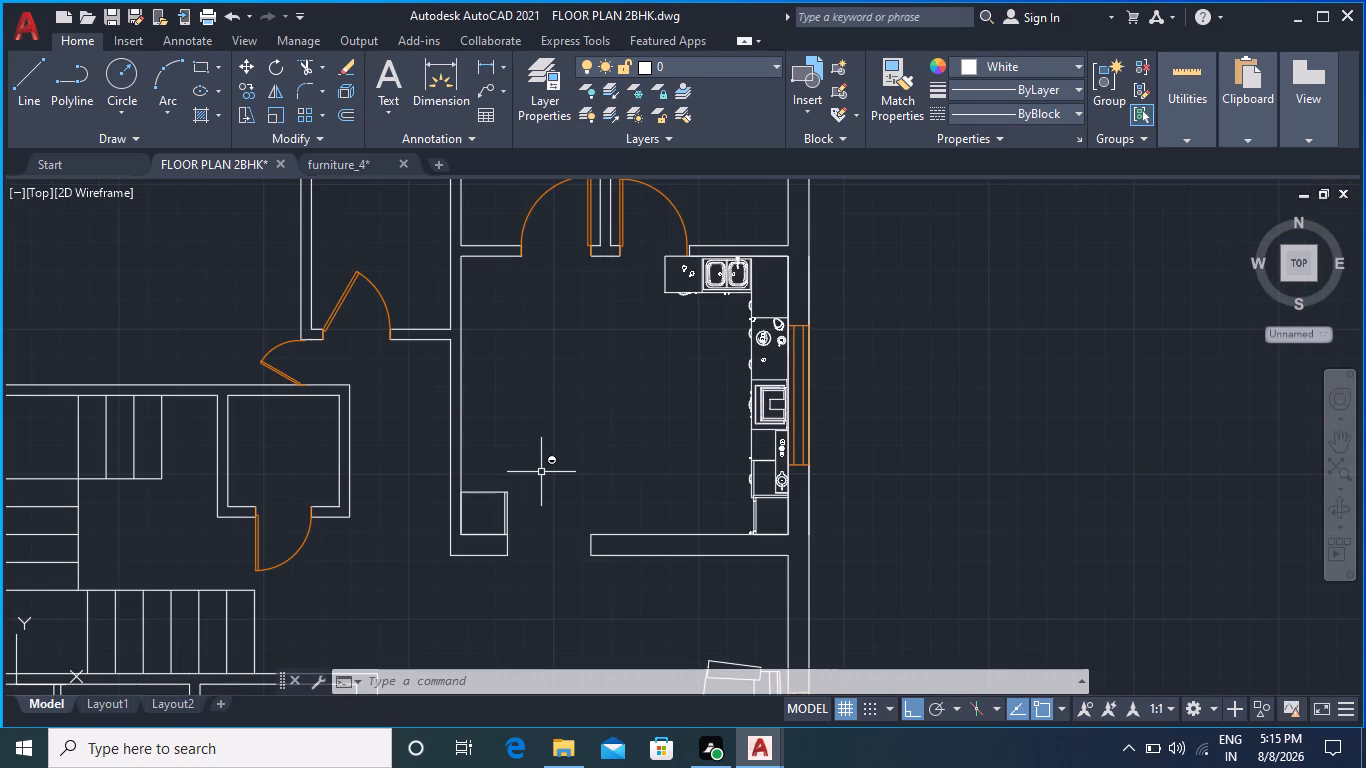
scroll(485, 455, up, 1)
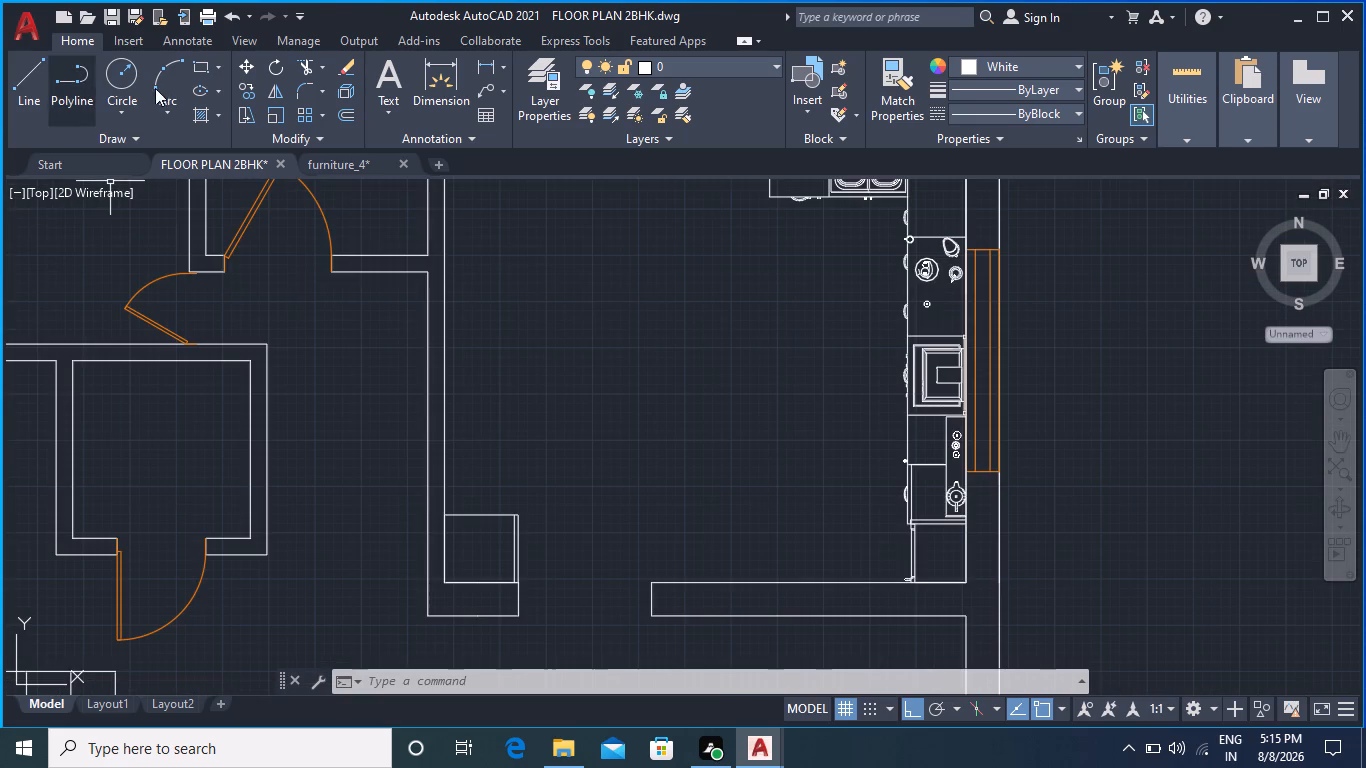
click(204, 62)
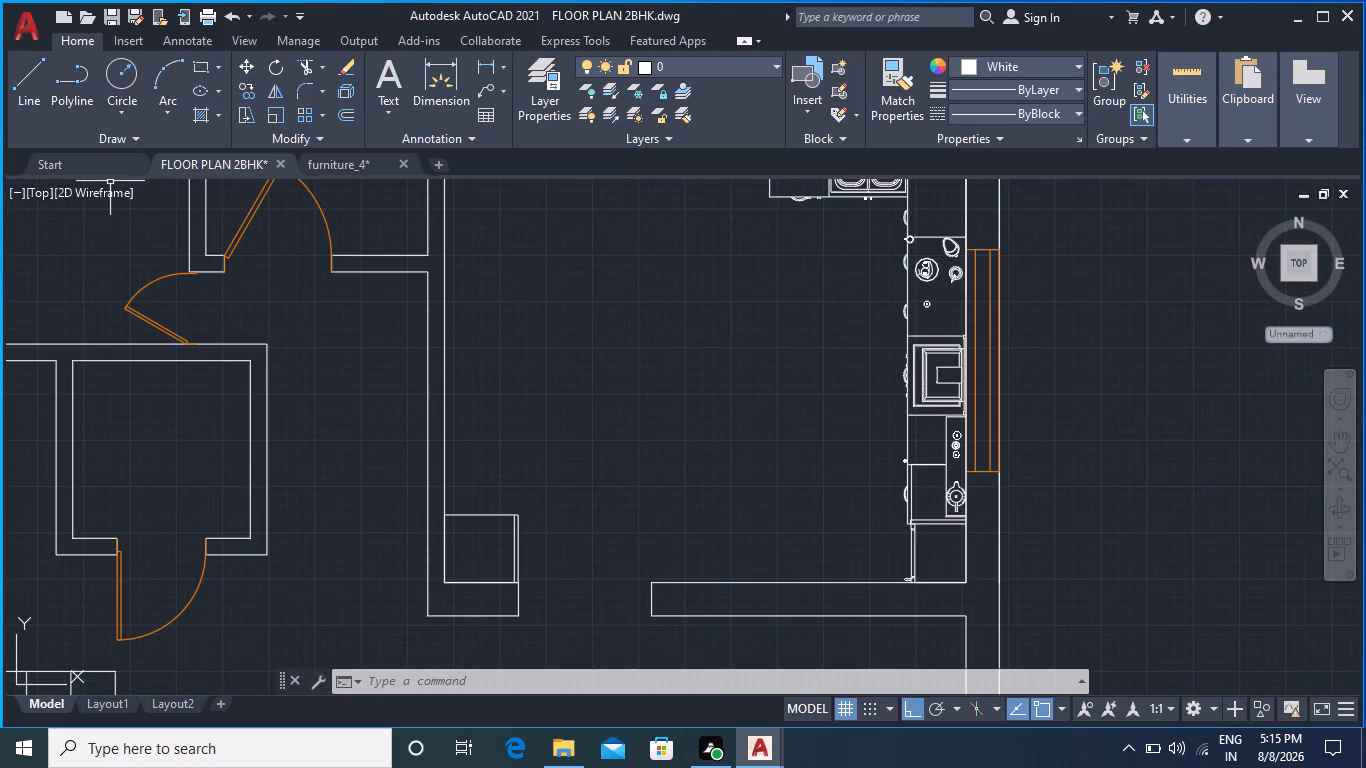
scroll(519, 460, up, 2)
scroll(521, 463, down, 2)
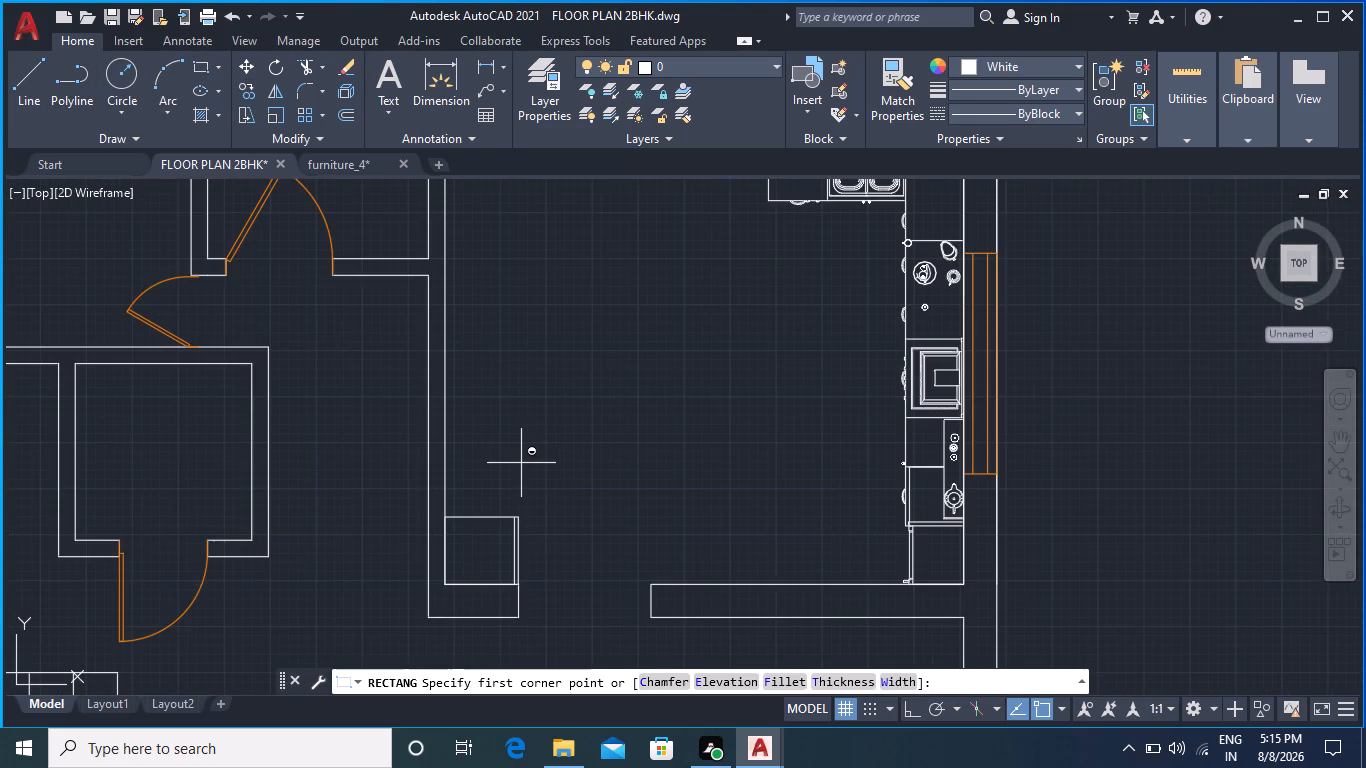
middle_drag(611, 463, 527, 535)
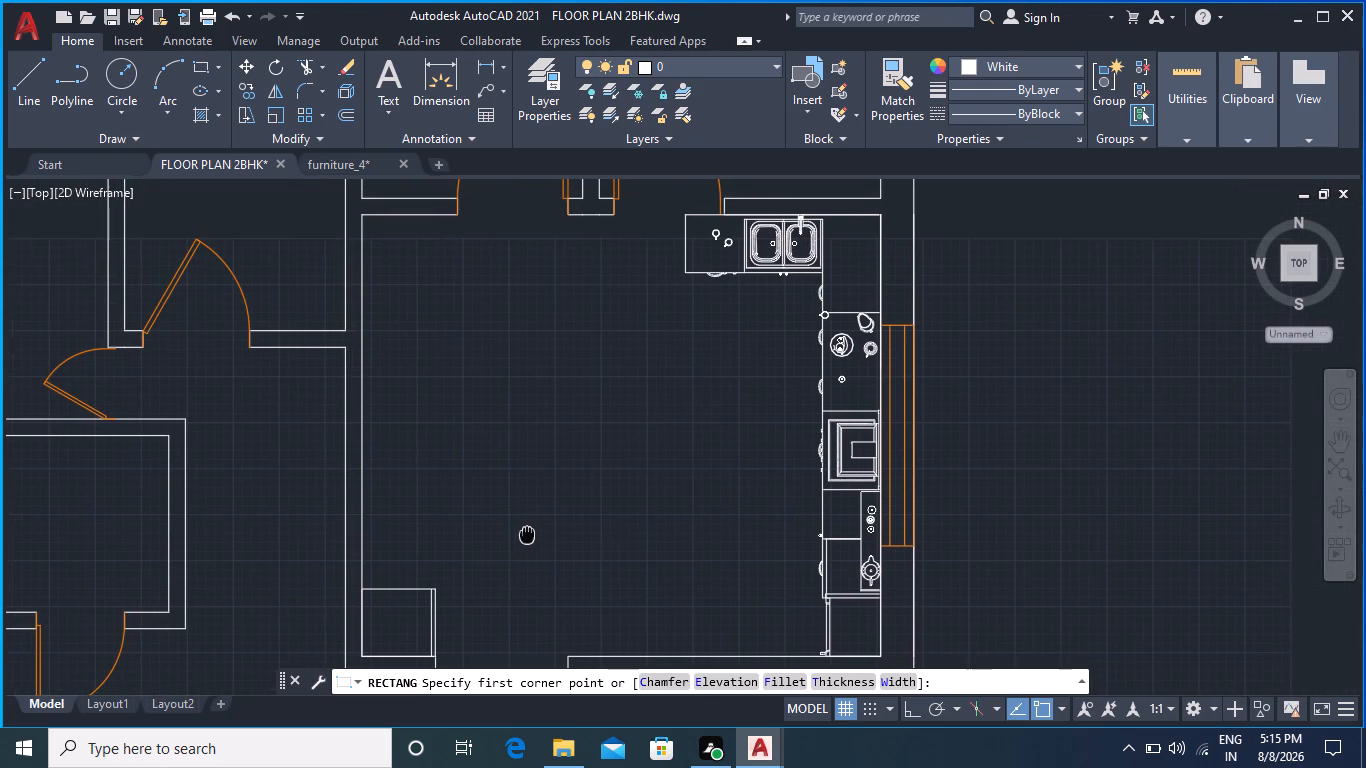
scroll(779, 267, up, 1)
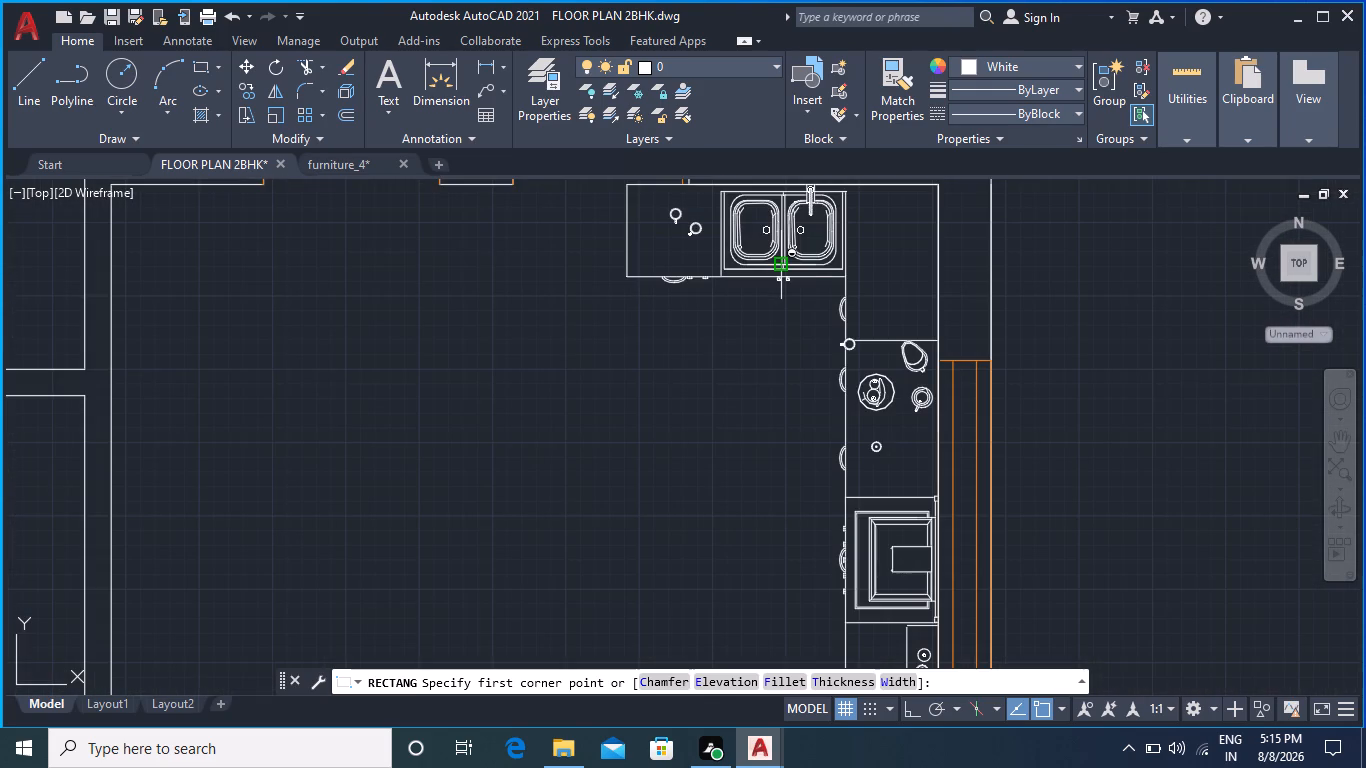
scroll(725, 519, down, 1)
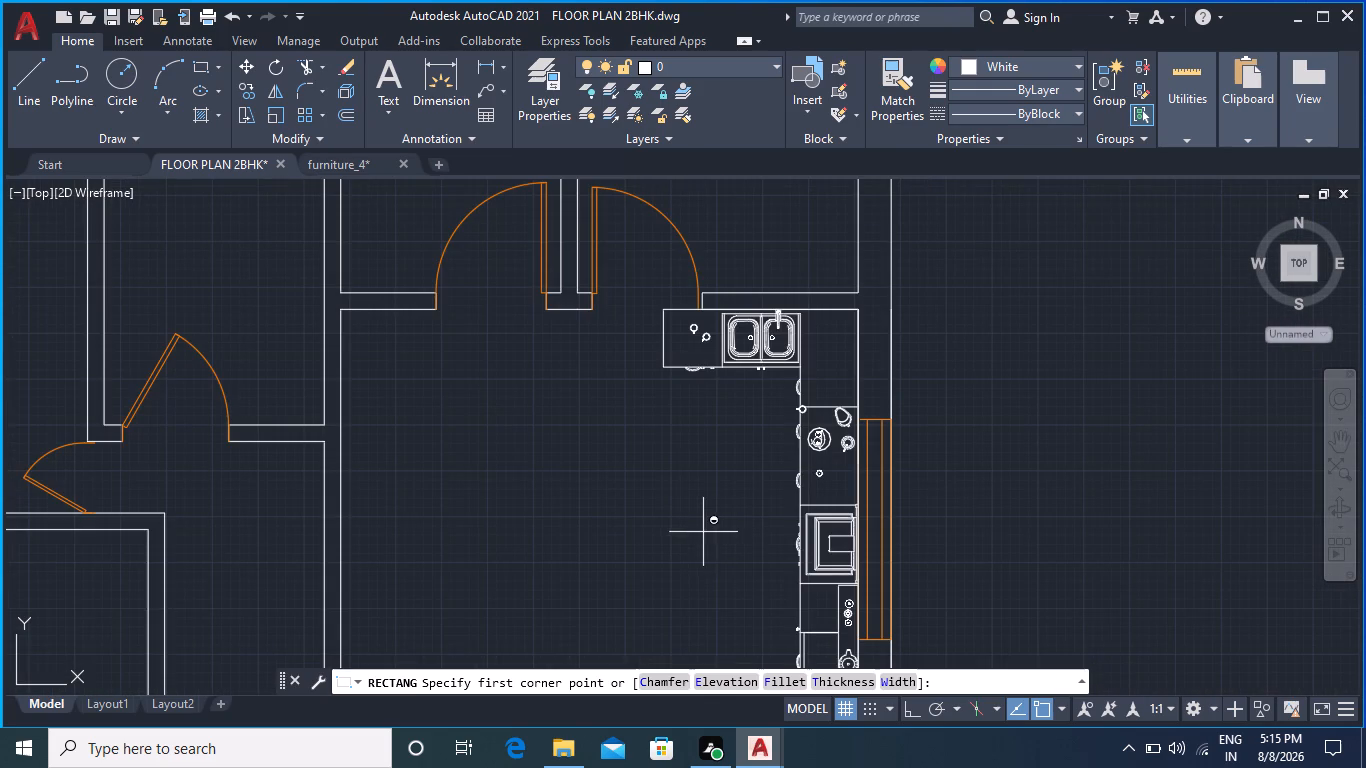
middle_drag(629, 569, 674, 354)
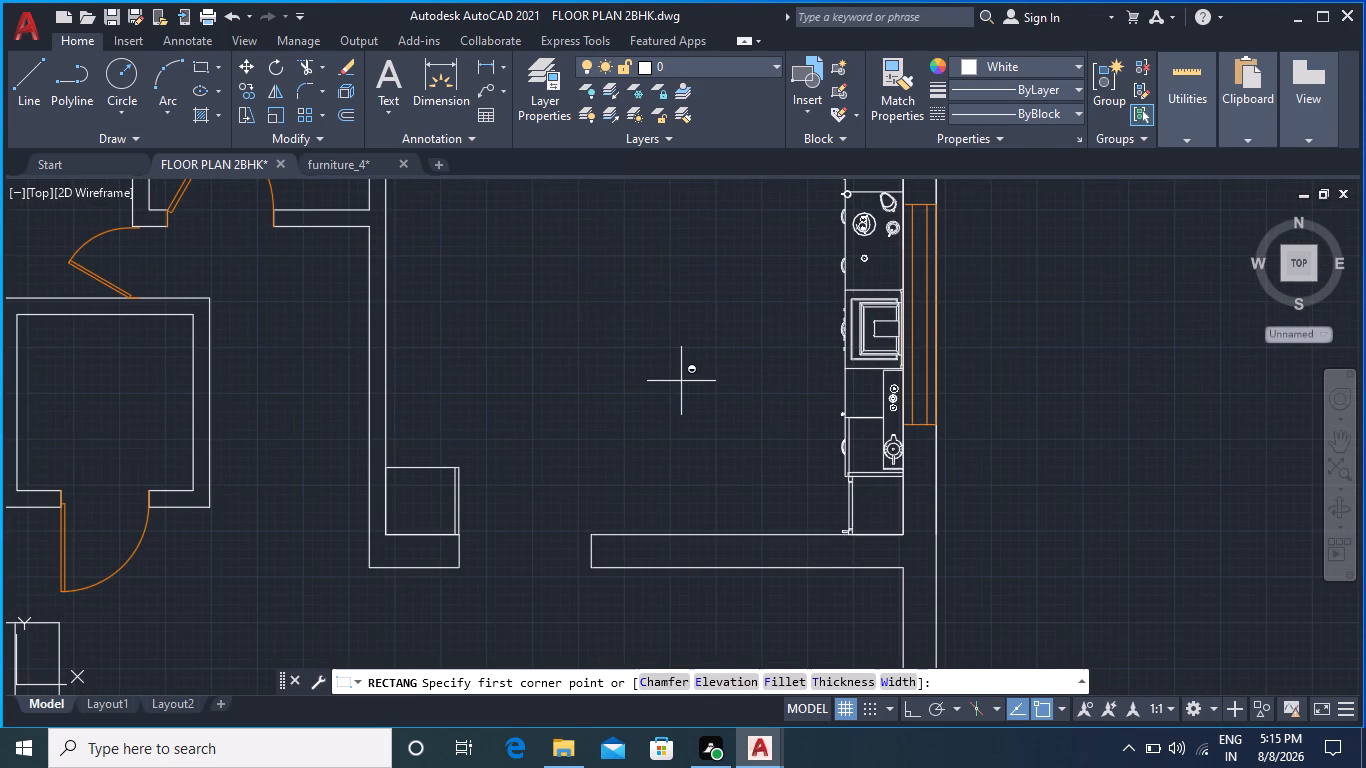
scroll(394, 445, up, 2)
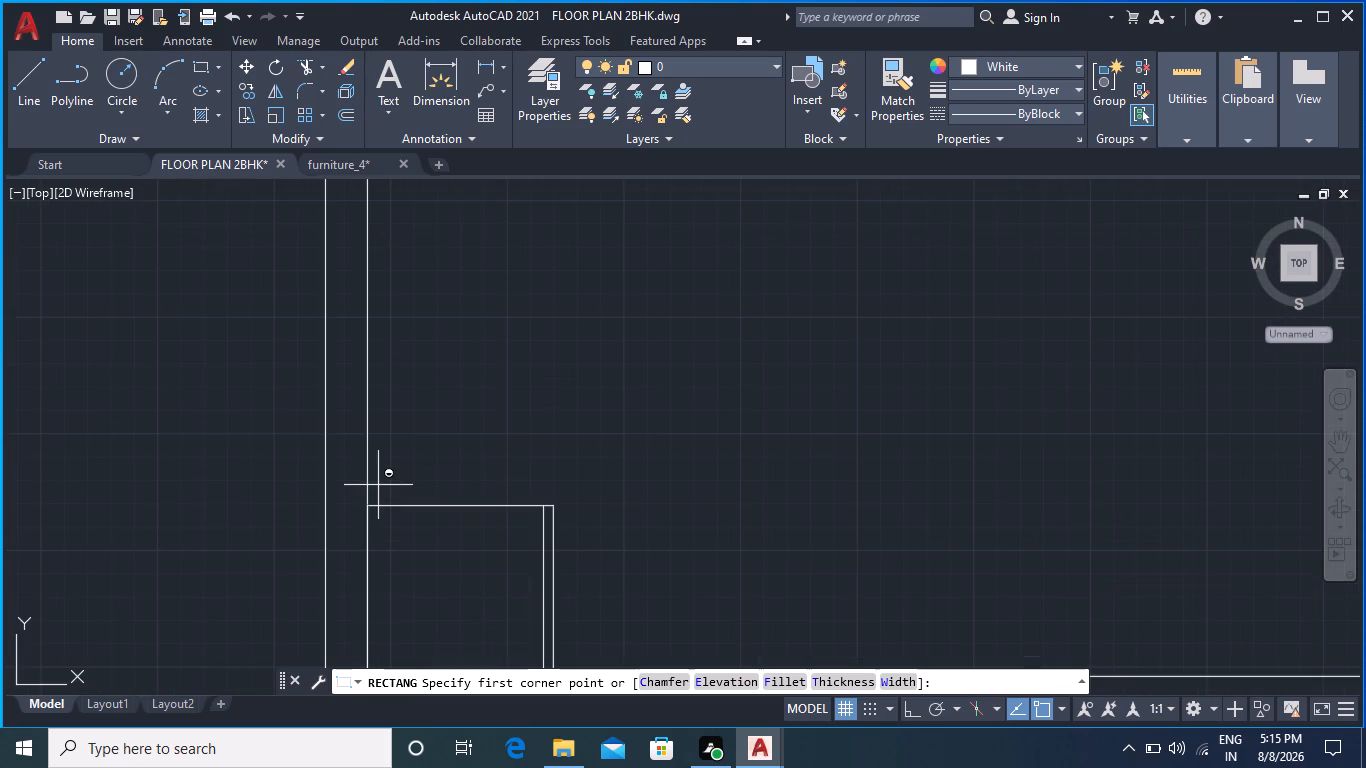
click(368, 492)
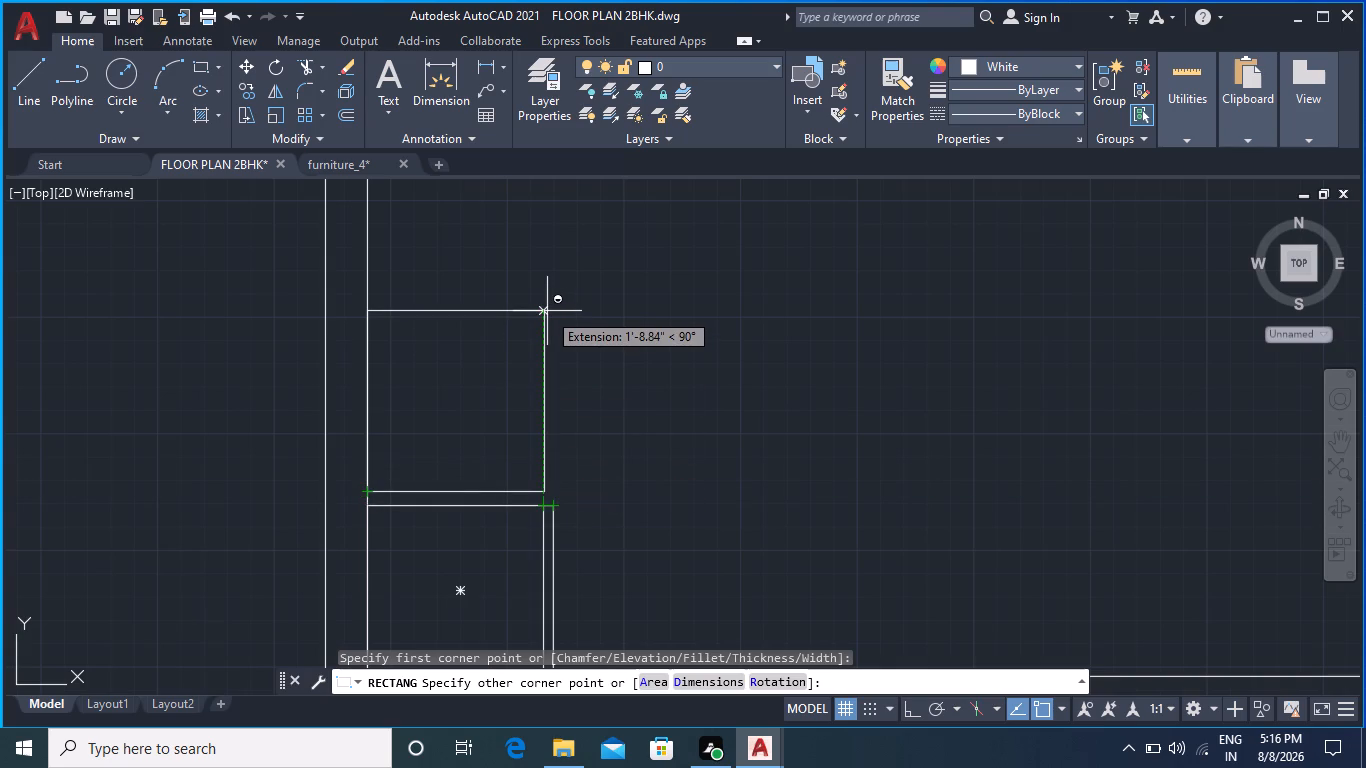
scroll(547, 311, down, 1)
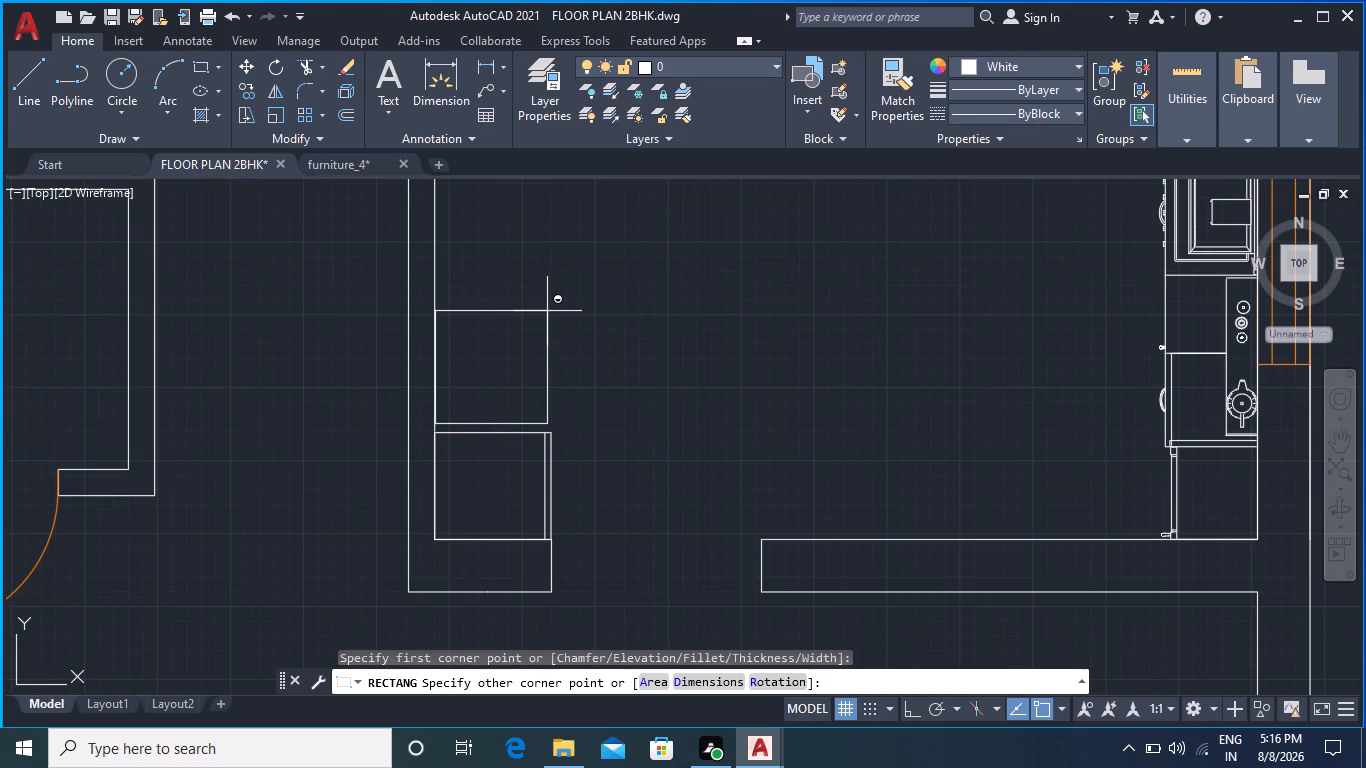
middle_drag(547, 311, 559, 469)
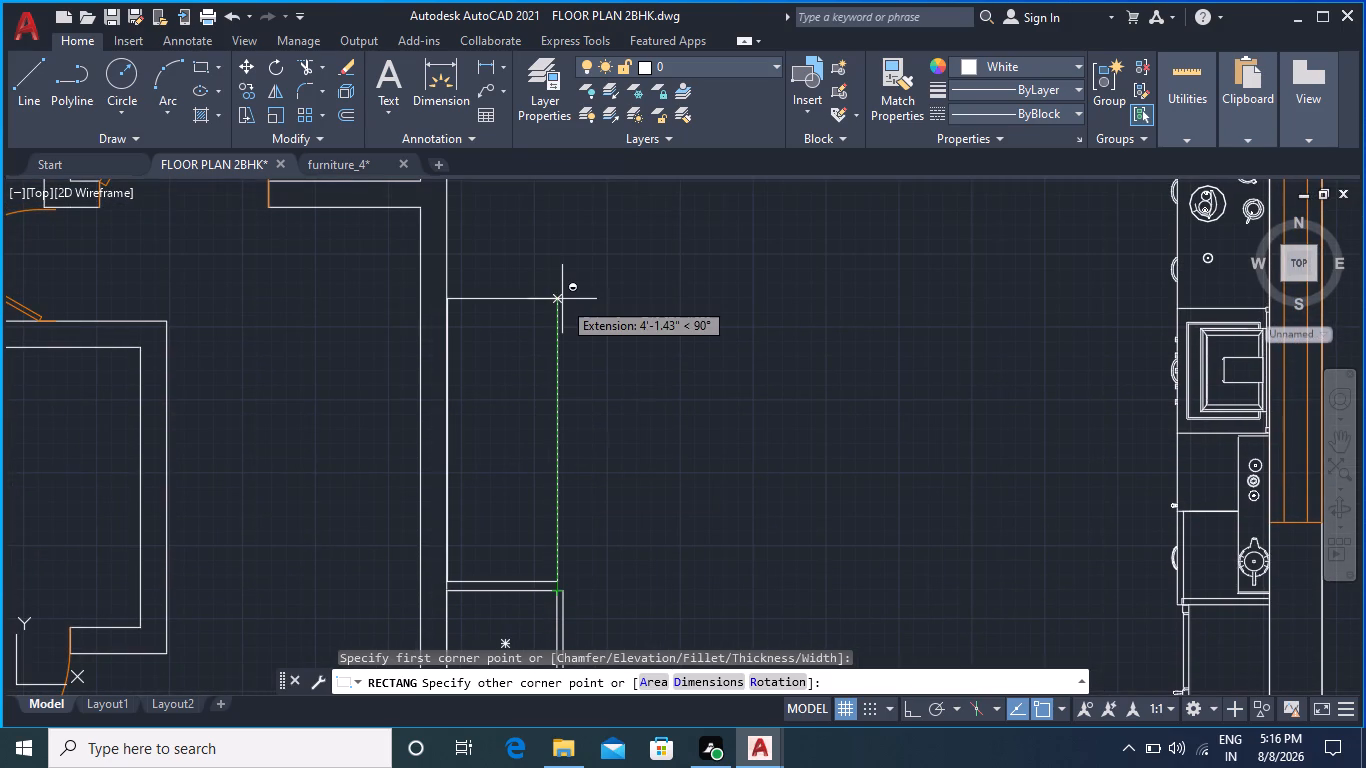
middle_drag(562, 276, 568, 411)
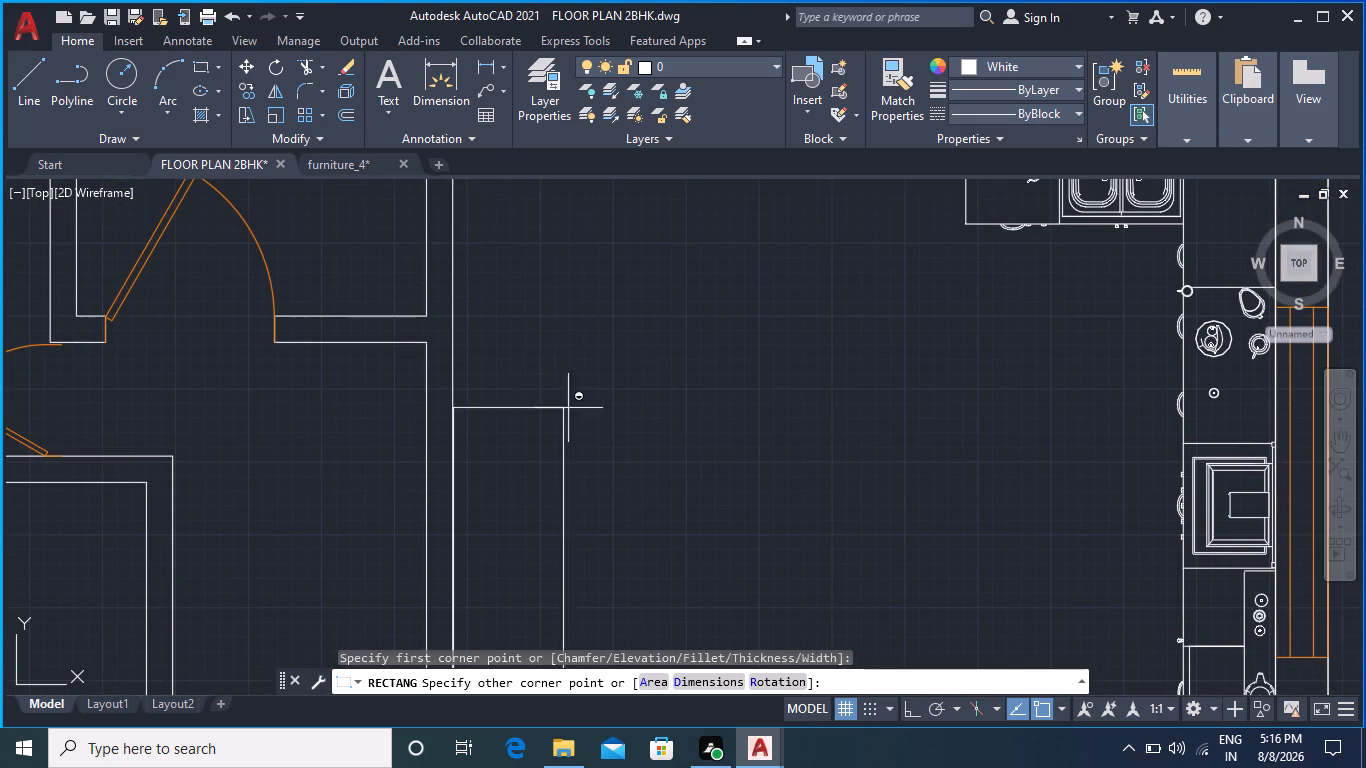
middle_drag(570, 339, 573, 470)
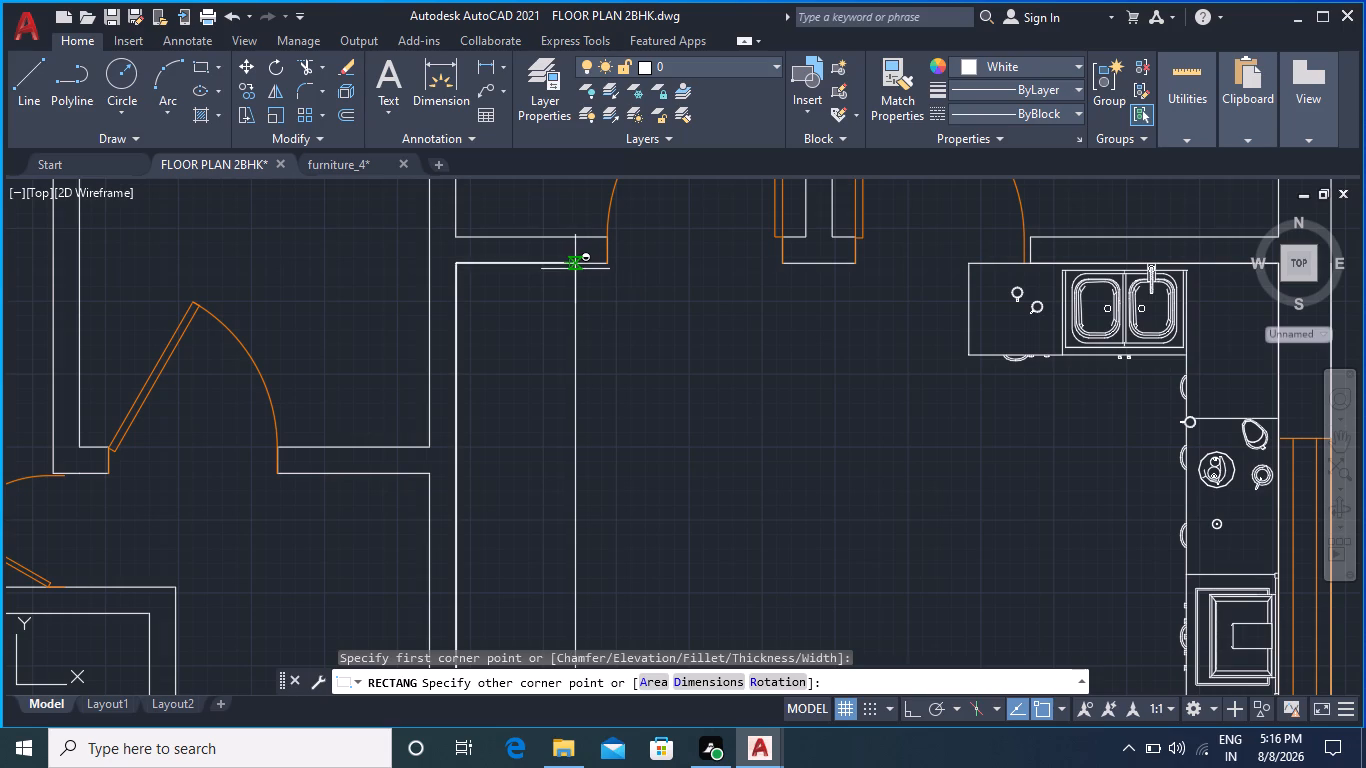
click(578, 269)
Stretch the tall rectangle's right side inward by 1" to narrow it.
scroll(702, 505, down, 1)
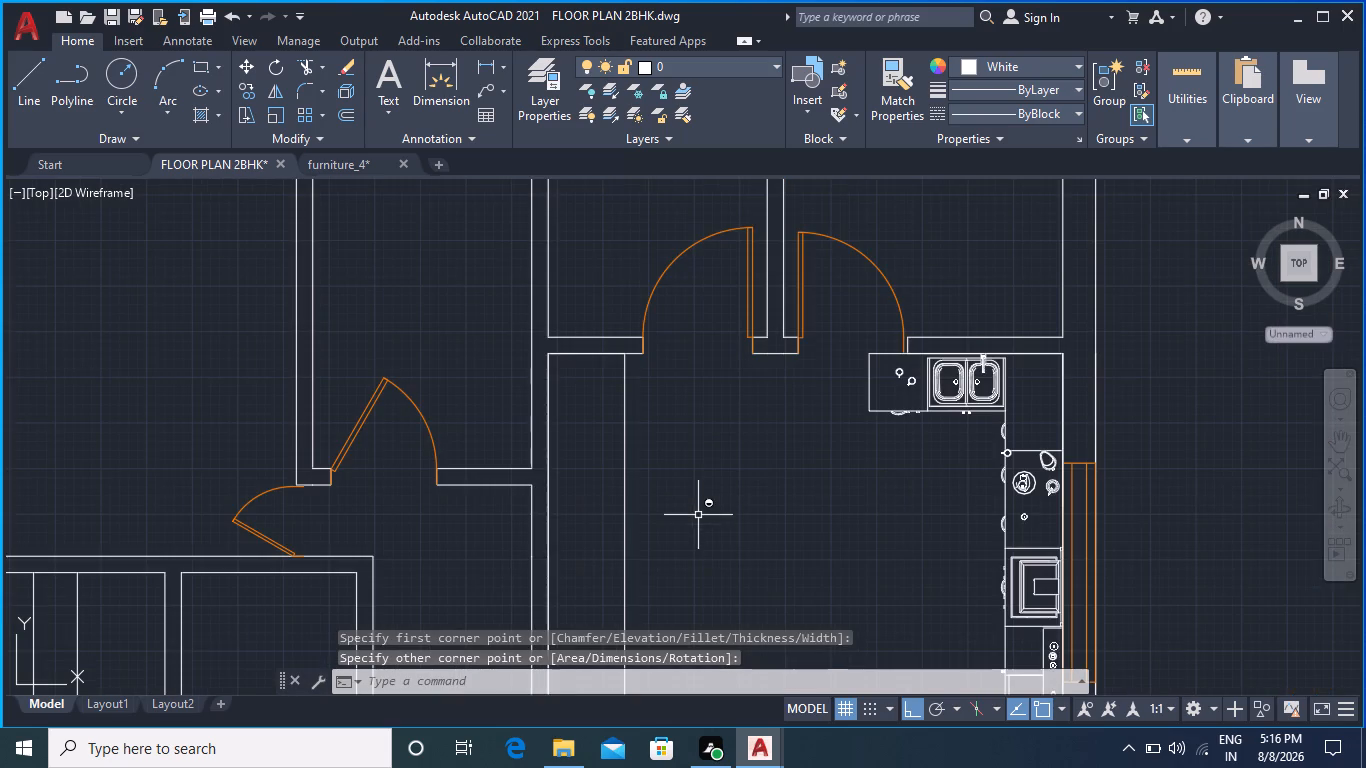
middle_drag(698, 515, 641, 325)
scroll(640, 316, down, 1)
scroll(610, 454, up, 2)
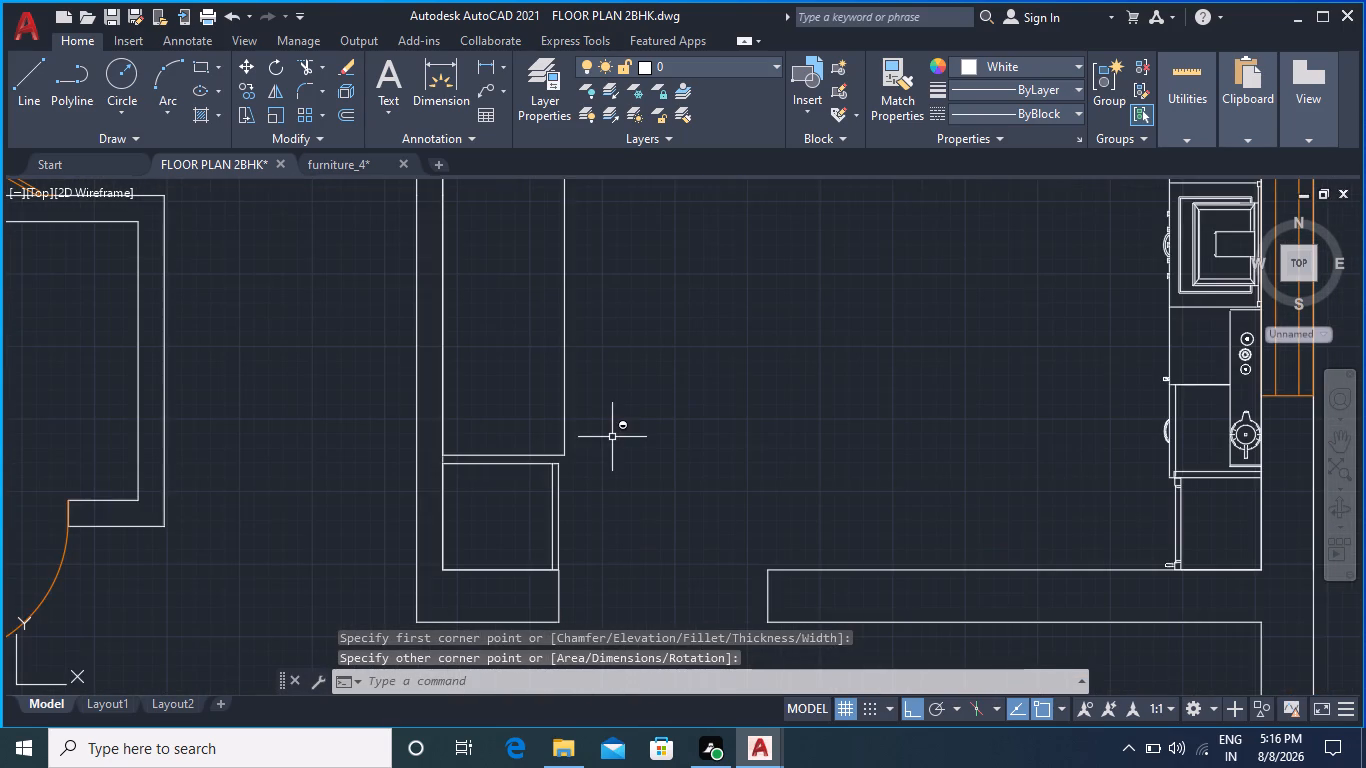
scroll(596, 445, up, 1)
click(545, 433)
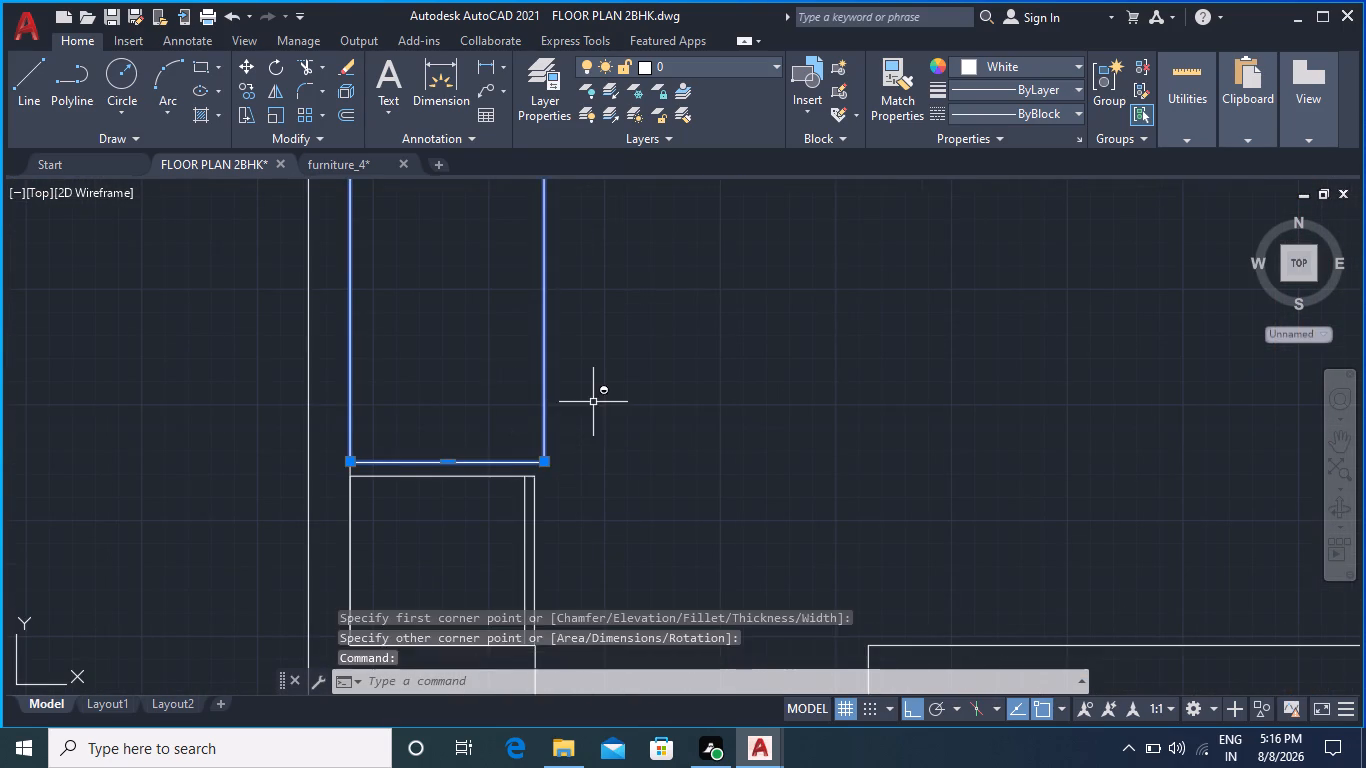
middle_drag(595, 402, 630, 497)
scroll(618, 335, down, 2)
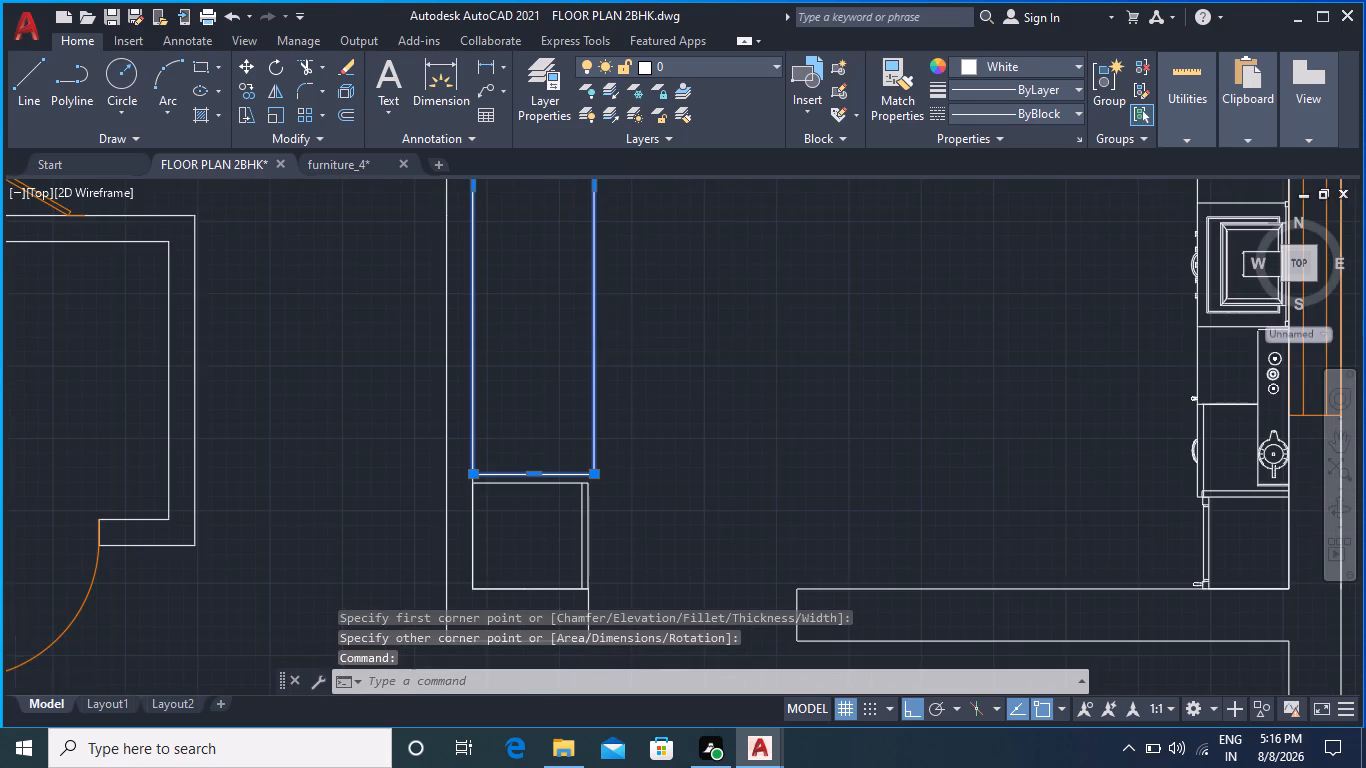
click(599, 237)
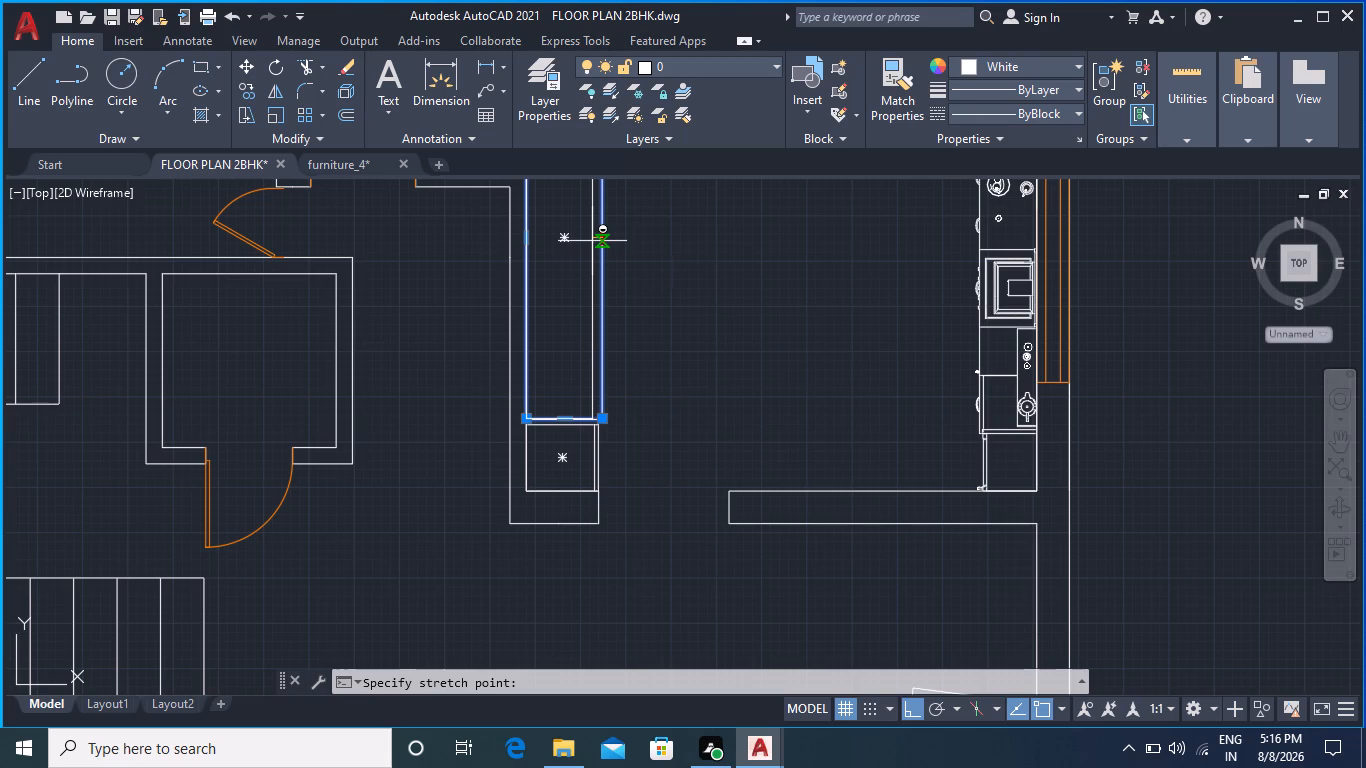
key(1)
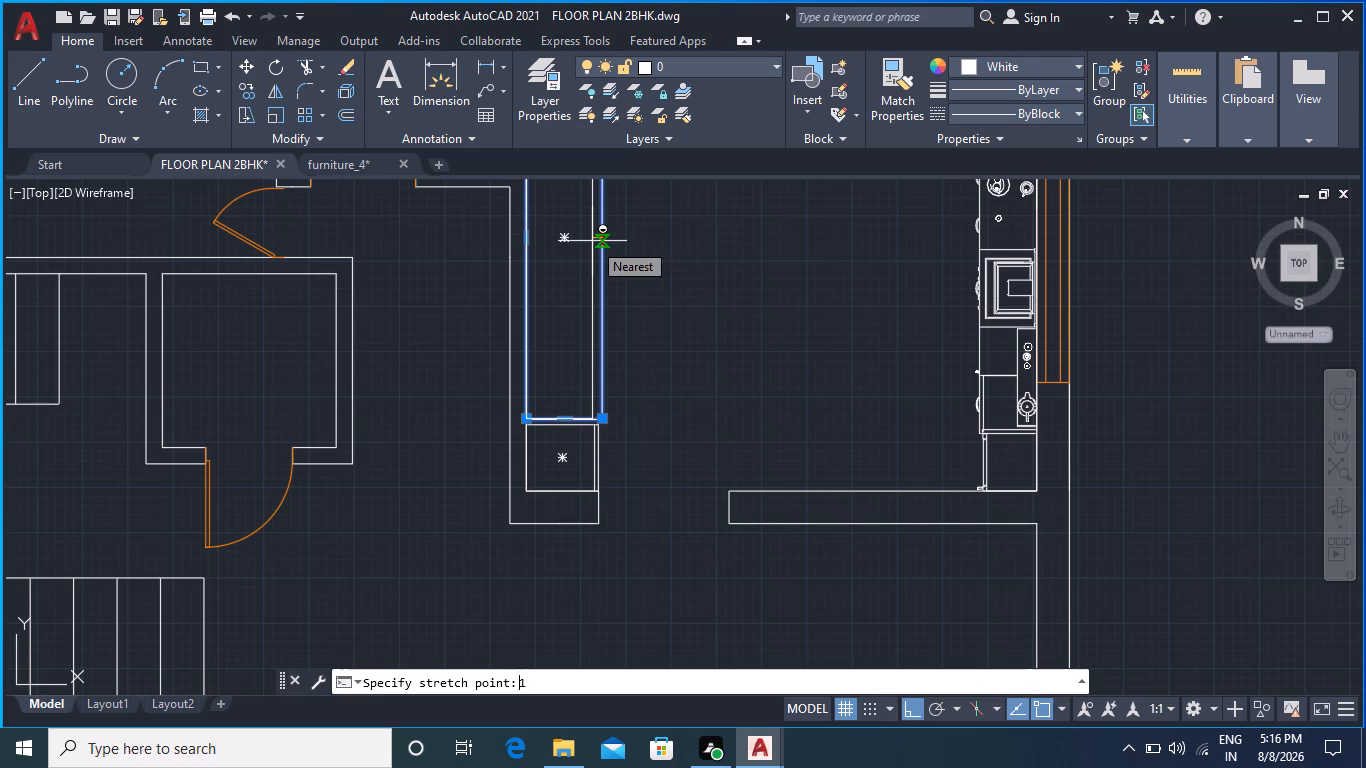
key(shift+quotedbl)
key(Return)
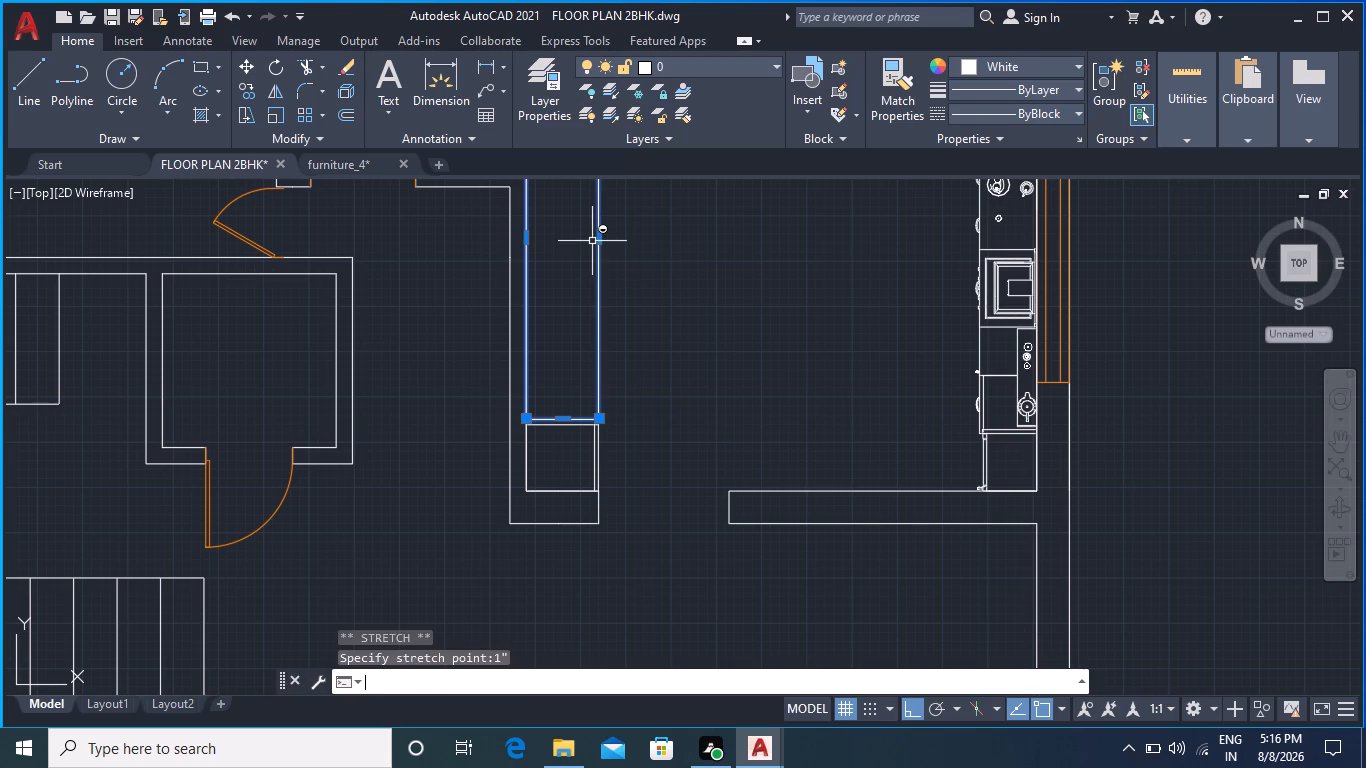
key(Escape)
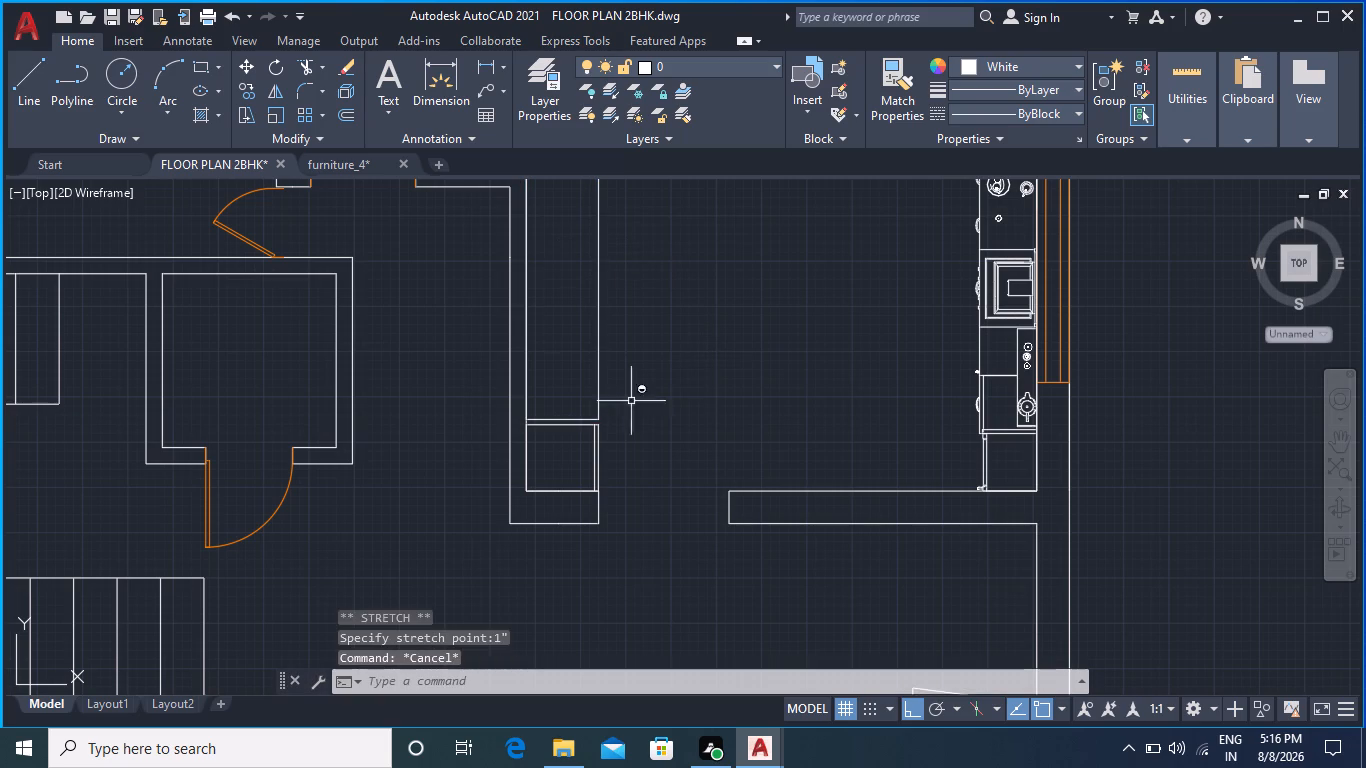
Stretch the tall rectangle's left side inward by 1", away from the kitchen wall.
middle_drag(556, 312, 558, 429)
scroll(538, 415, up, 2)
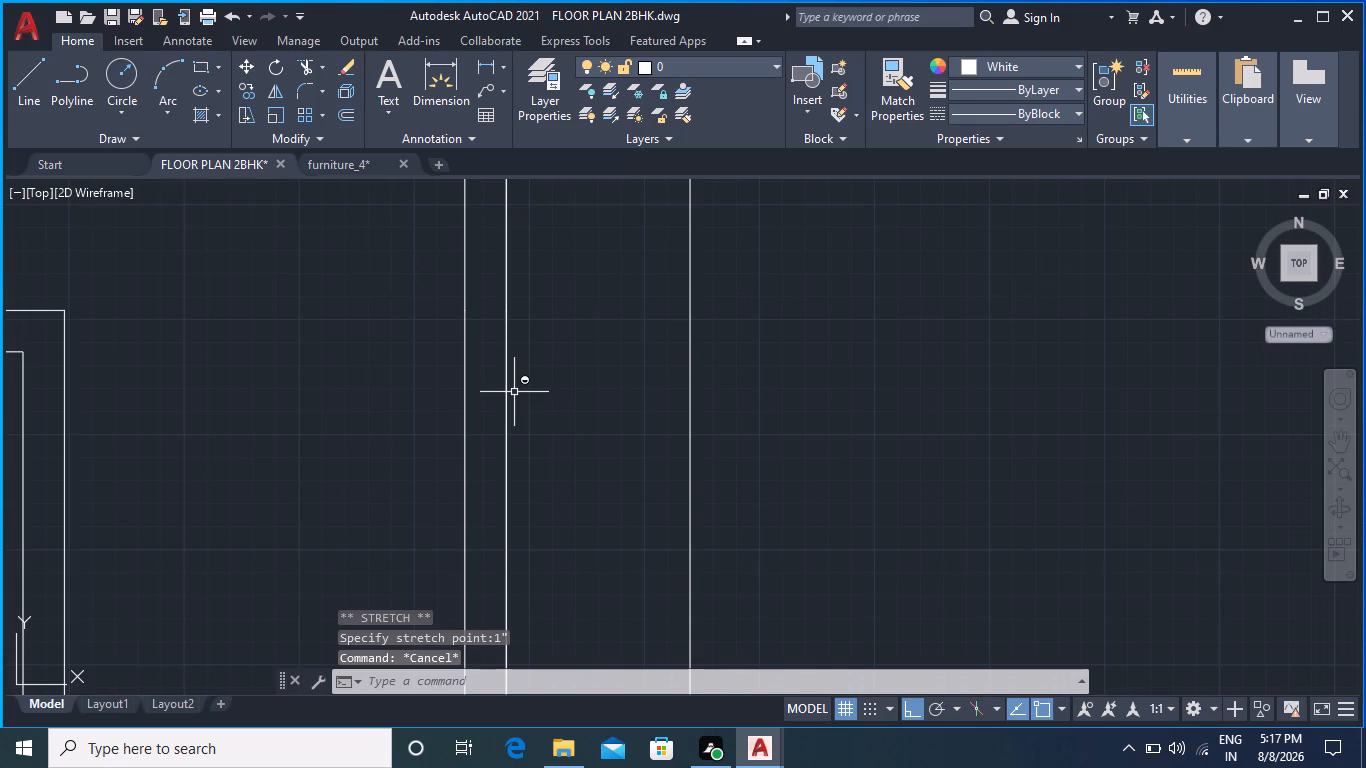
click(692, 437)
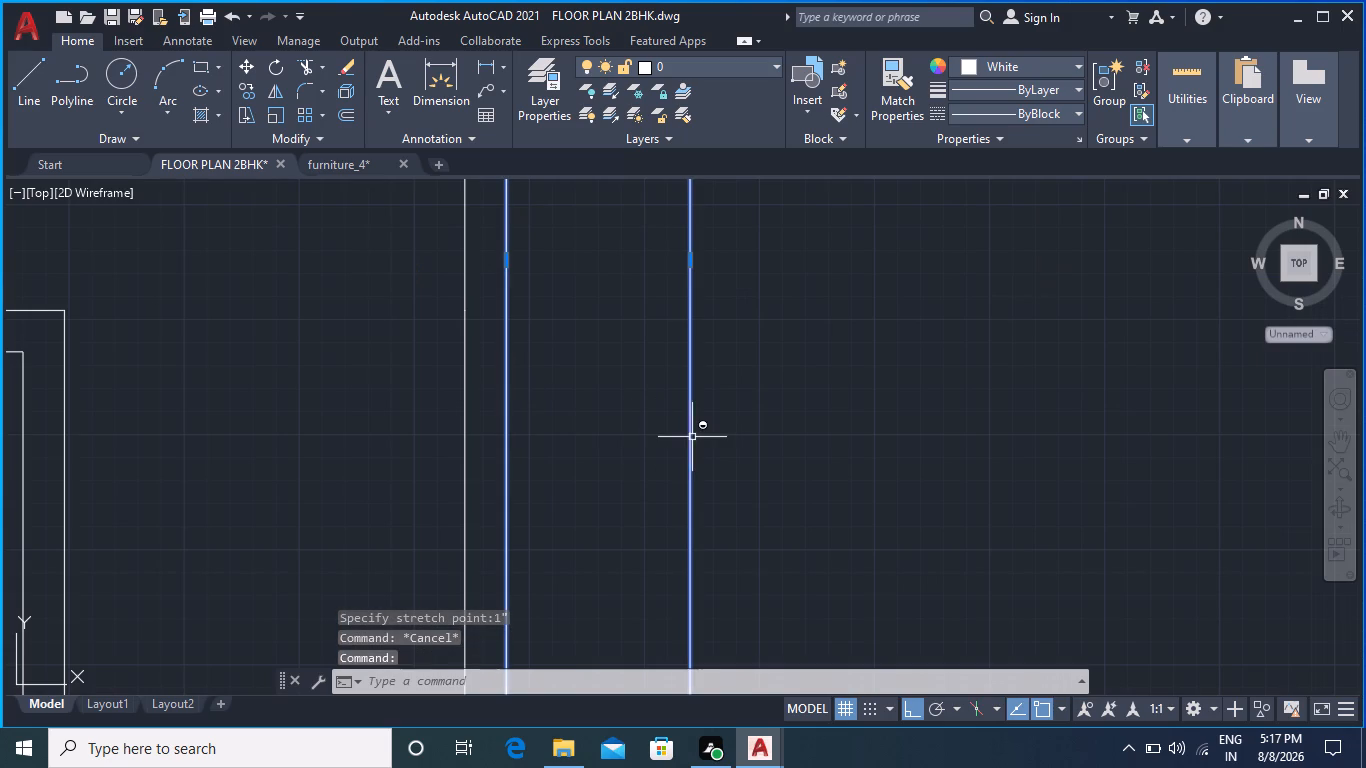
click(506, 258)
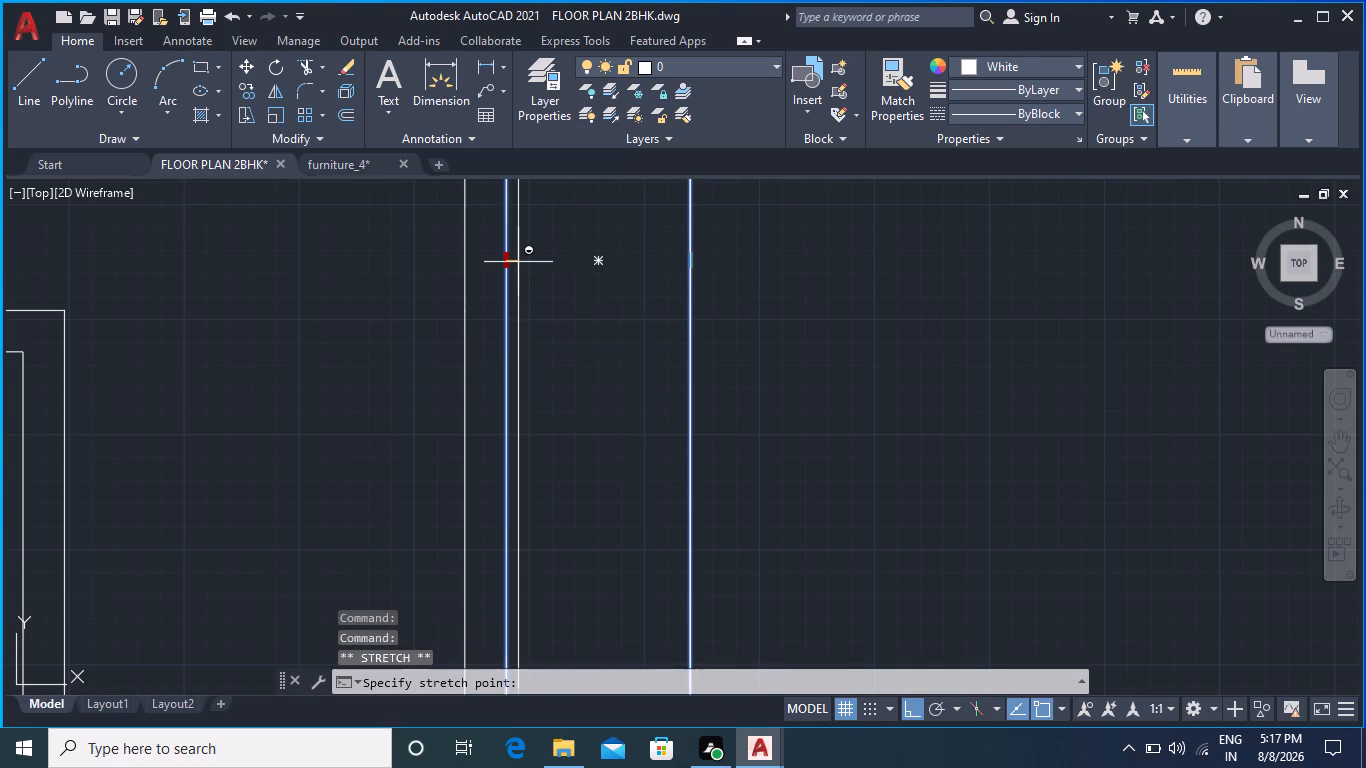
key(1)
key(shift+quotedbl)
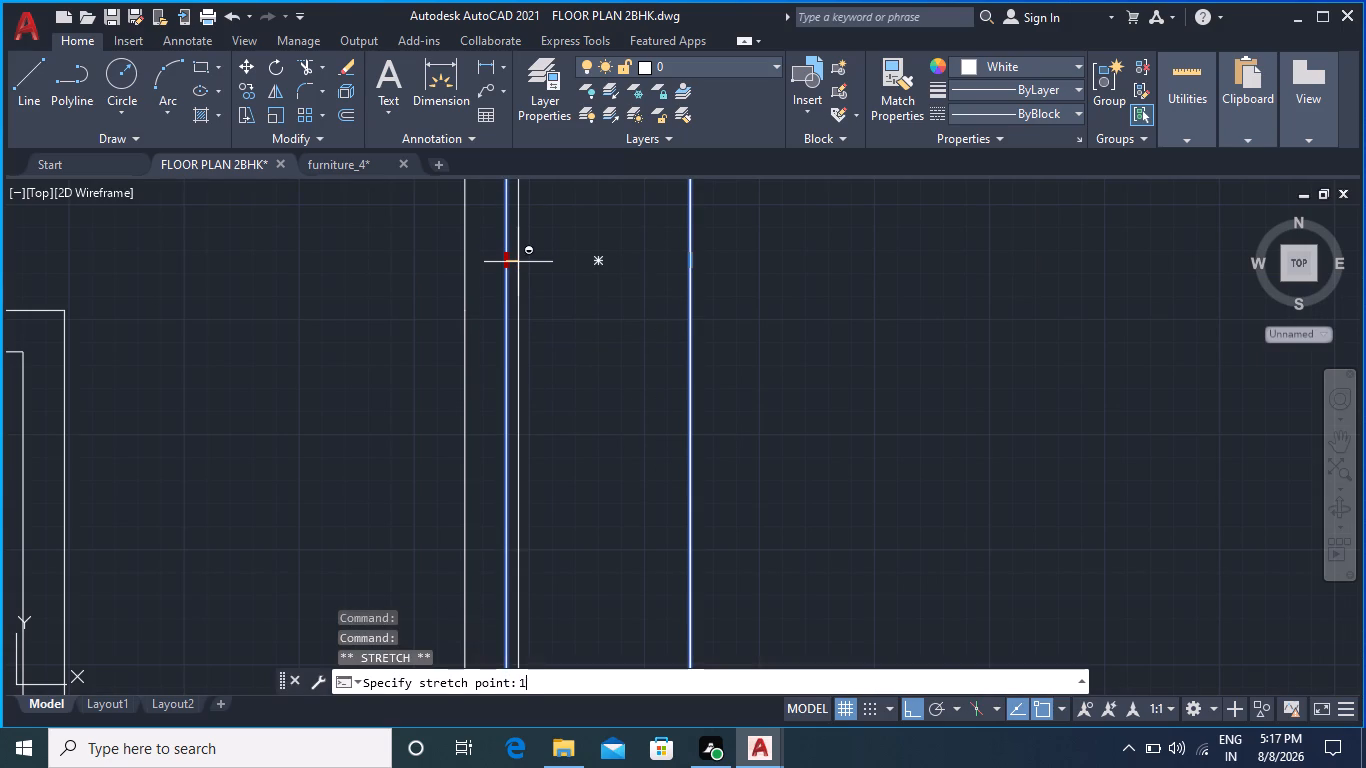
key(Return)
scroll(578, 352, down, 2)
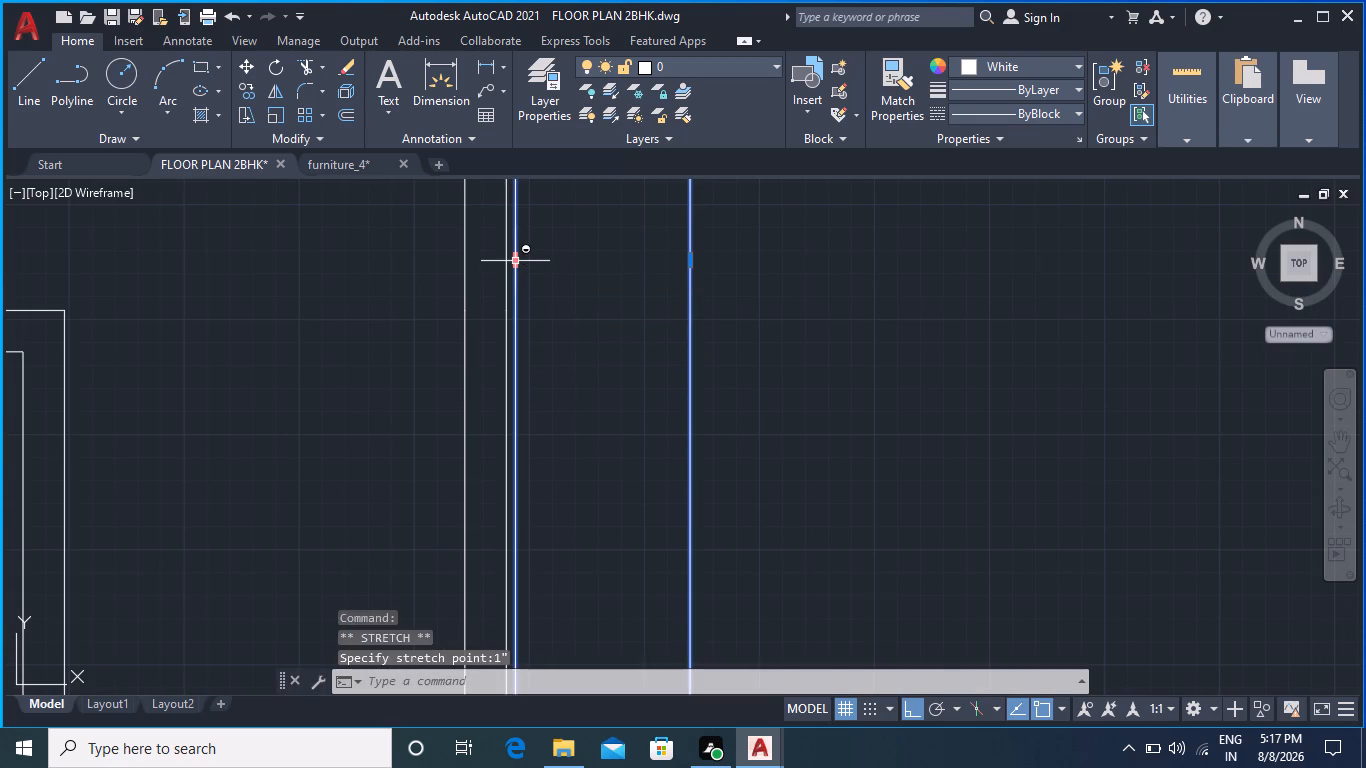
scroll(584, 370, down, 1)
scroll(630, 454, down, 1)
key(Escape)
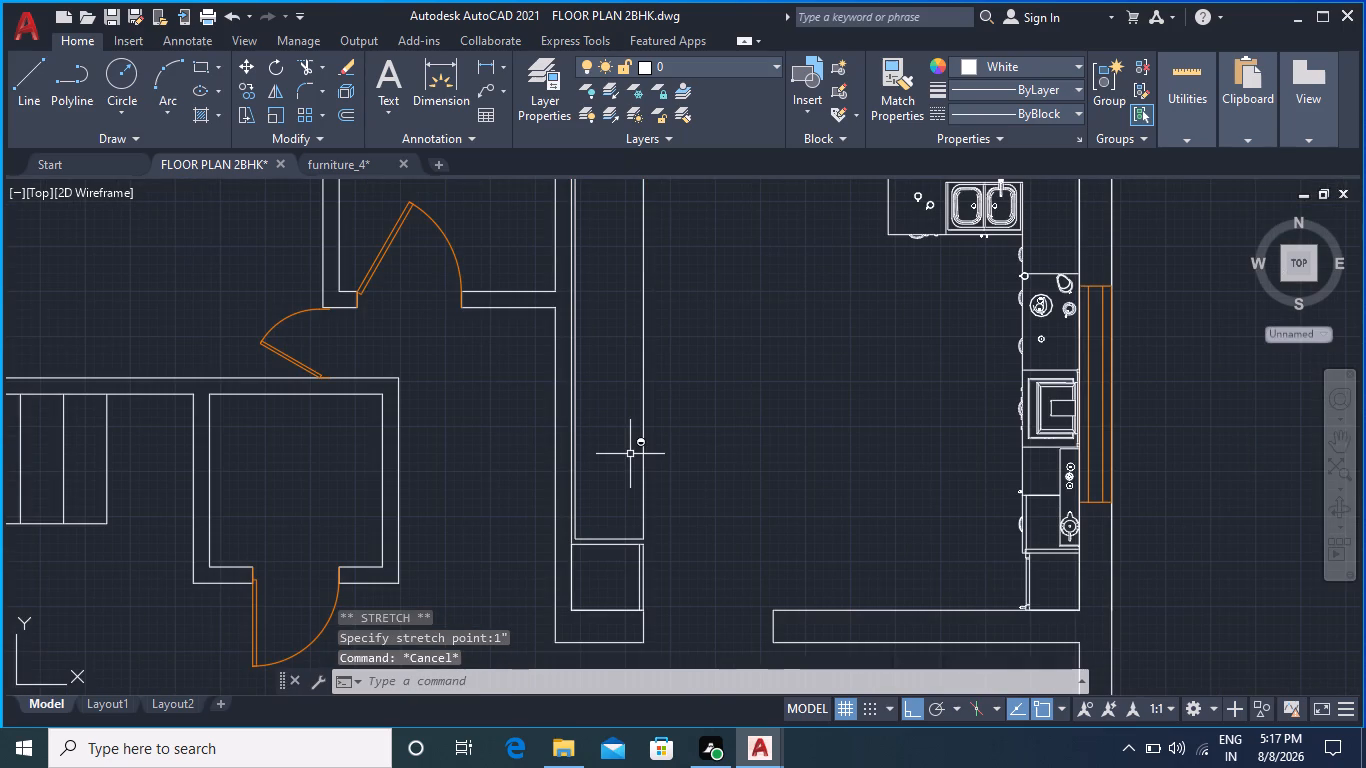
Stretch the tall kitchen cabinet rectangle's top side downward by 1", away from the top wall.
middle_drag(713, 470, 619, 495)
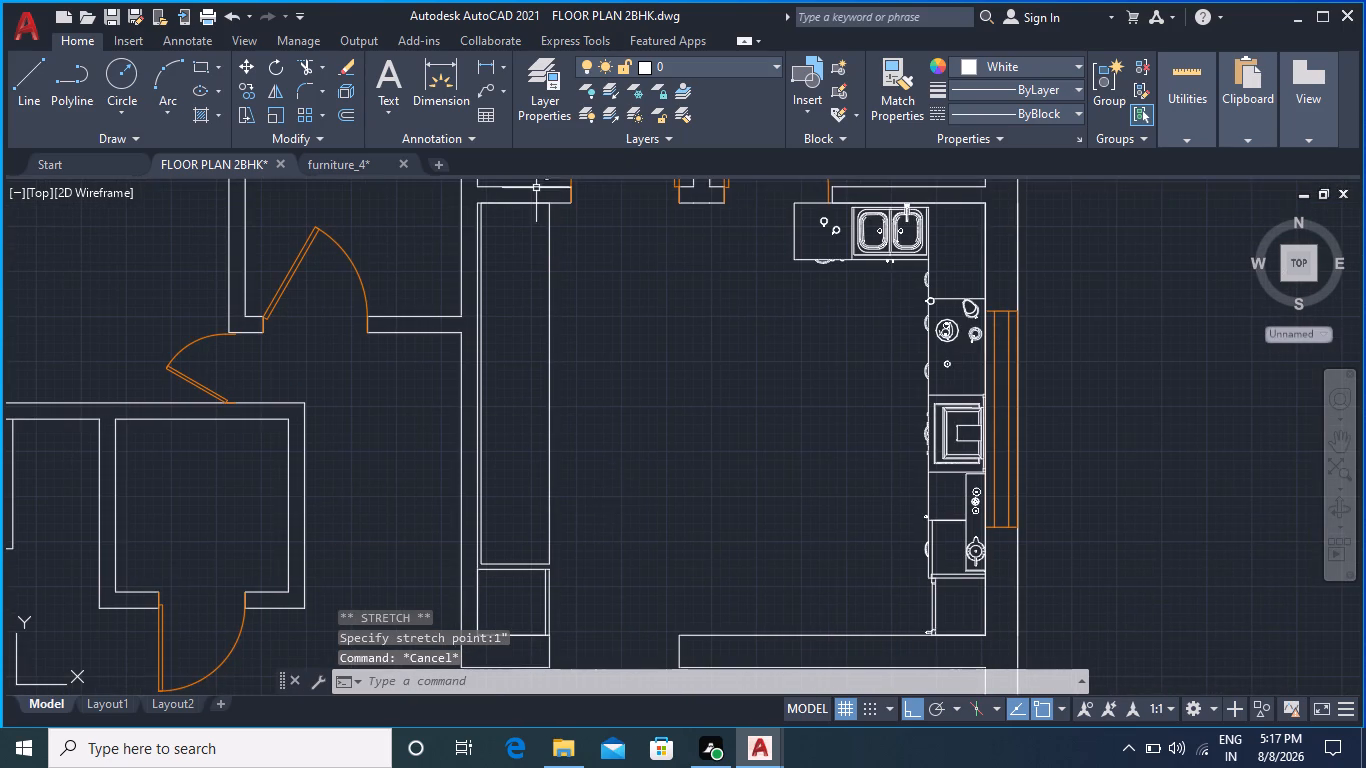
scroll(535, 244, up, 4)
middle_drag(533, 268, 521, 590)
scroll(523, 525, down, 2)
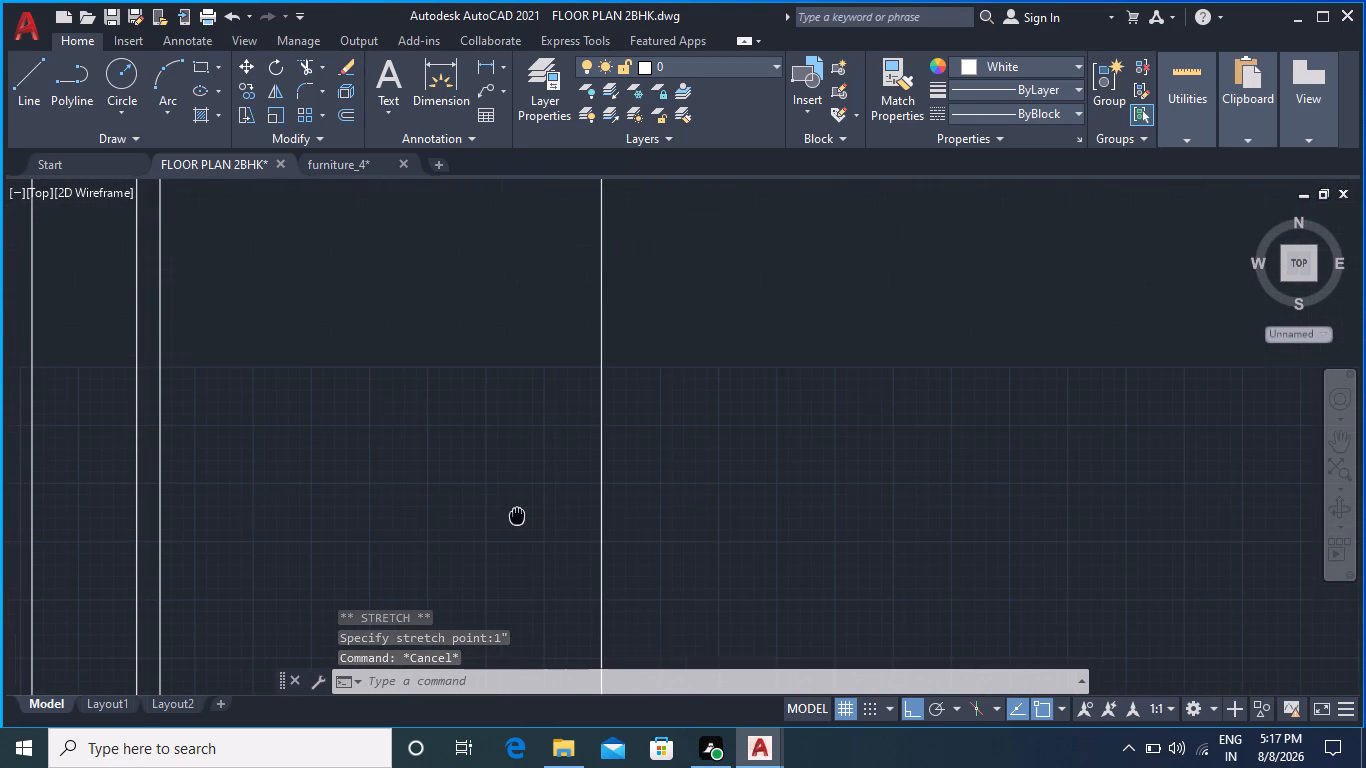
click(572, 380)
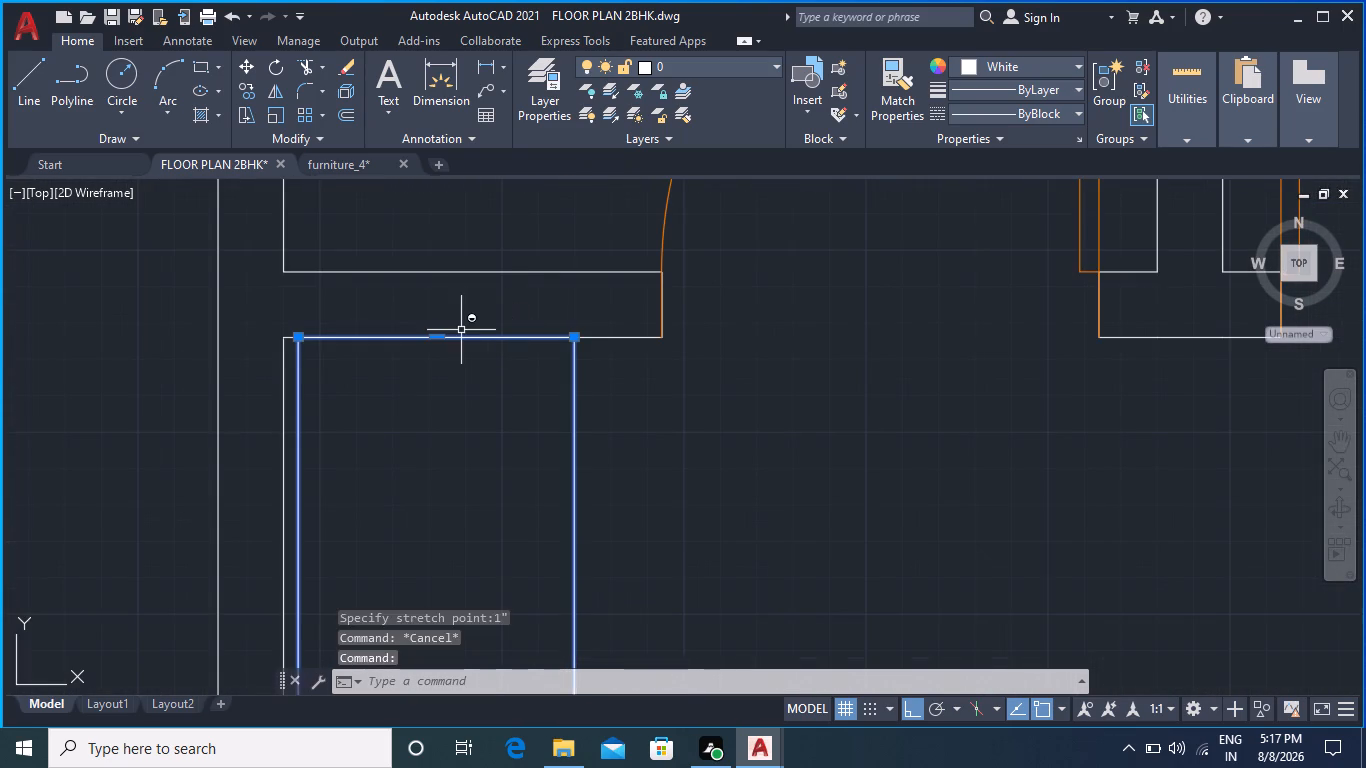
click(439, 336)
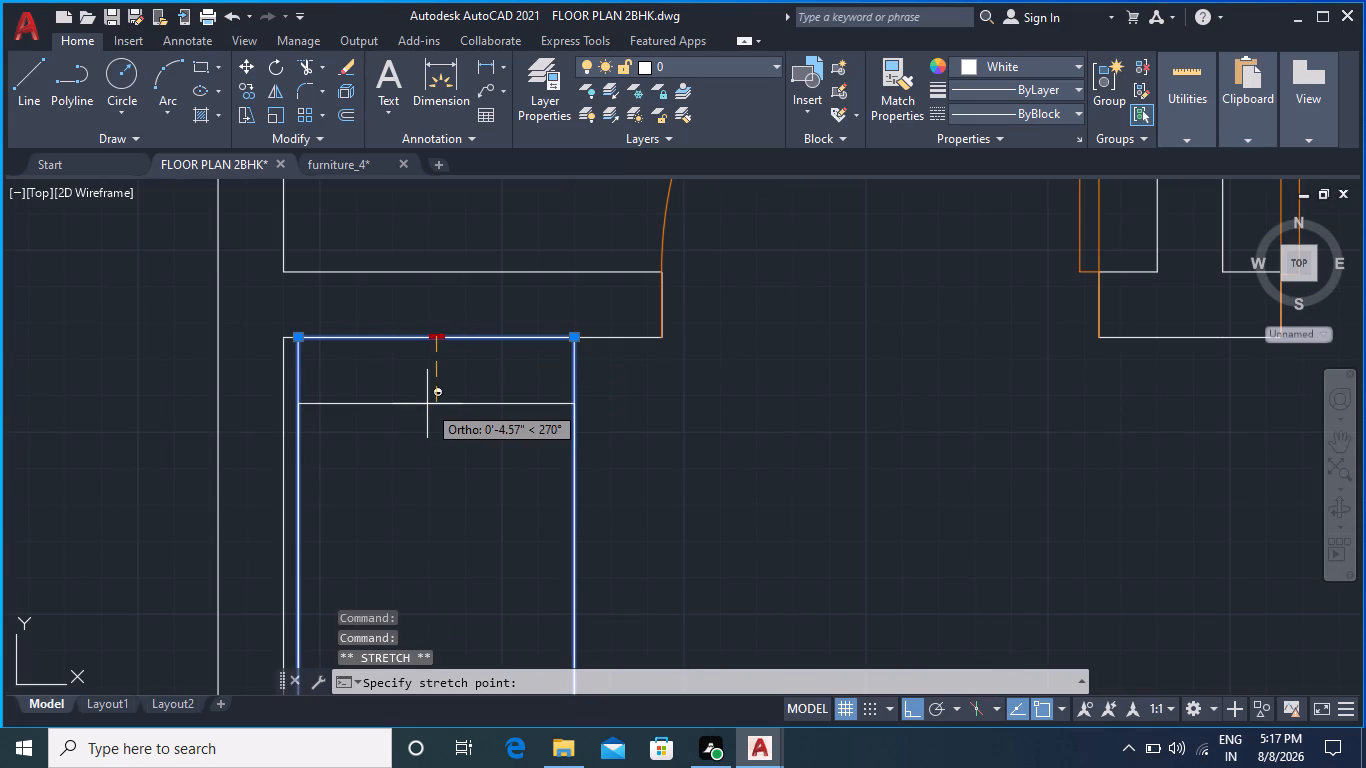
key(1)
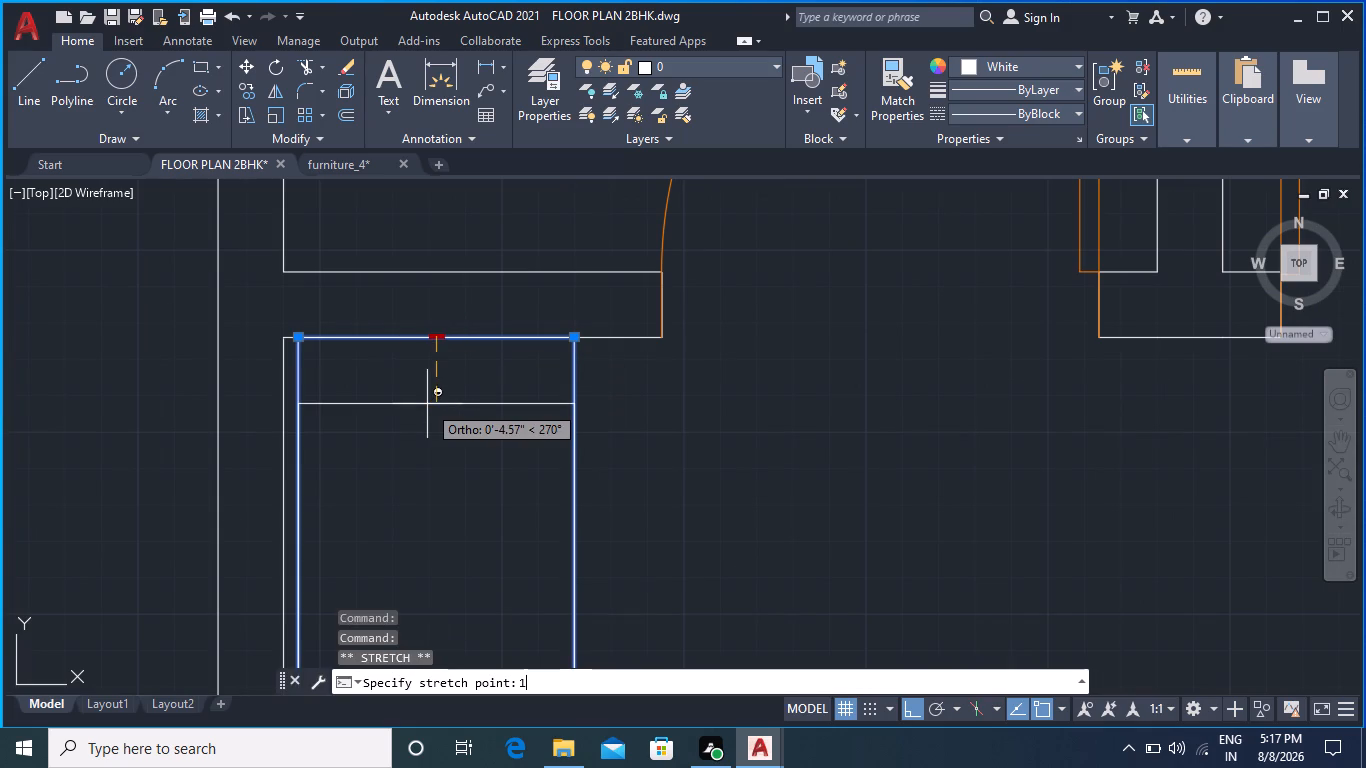
key(shift+quotedbl)
key(Return)
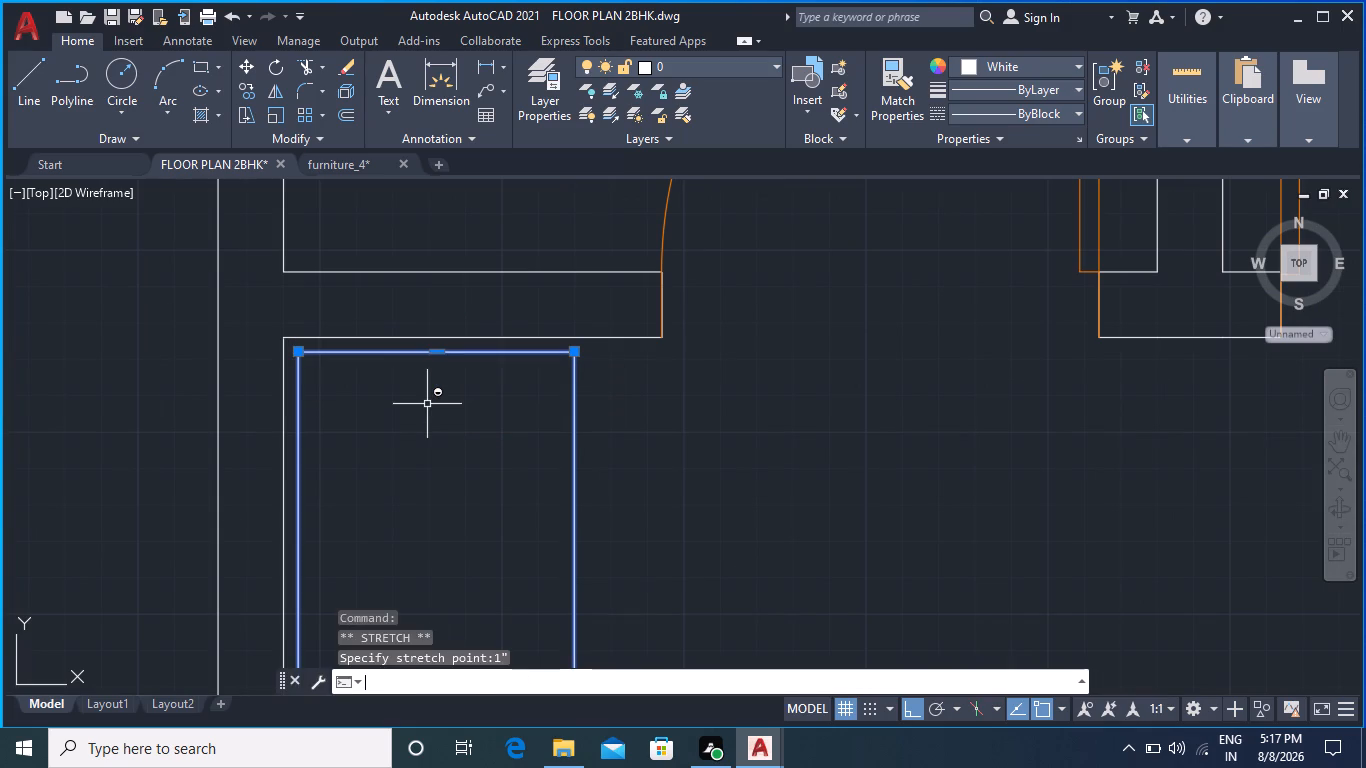
key(Escape)
key(Escape)
Switch to the furniture_4 drawing and examine its kitchen counter layouts for pieces suited to the floor plan's kitchen.
scroll(483, 465, down, 2)
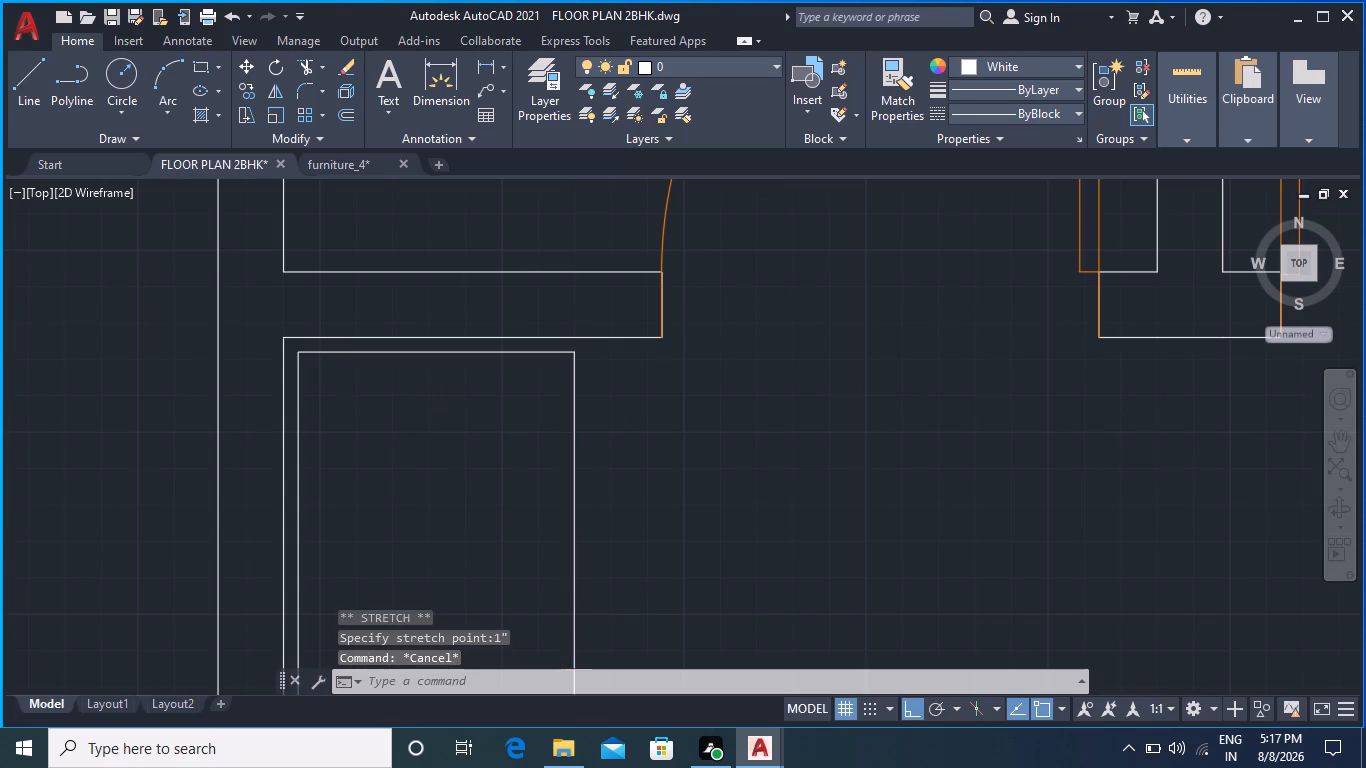
middle_drag(662, 602, 655, 375)
scroll(656, 364, down, 3)
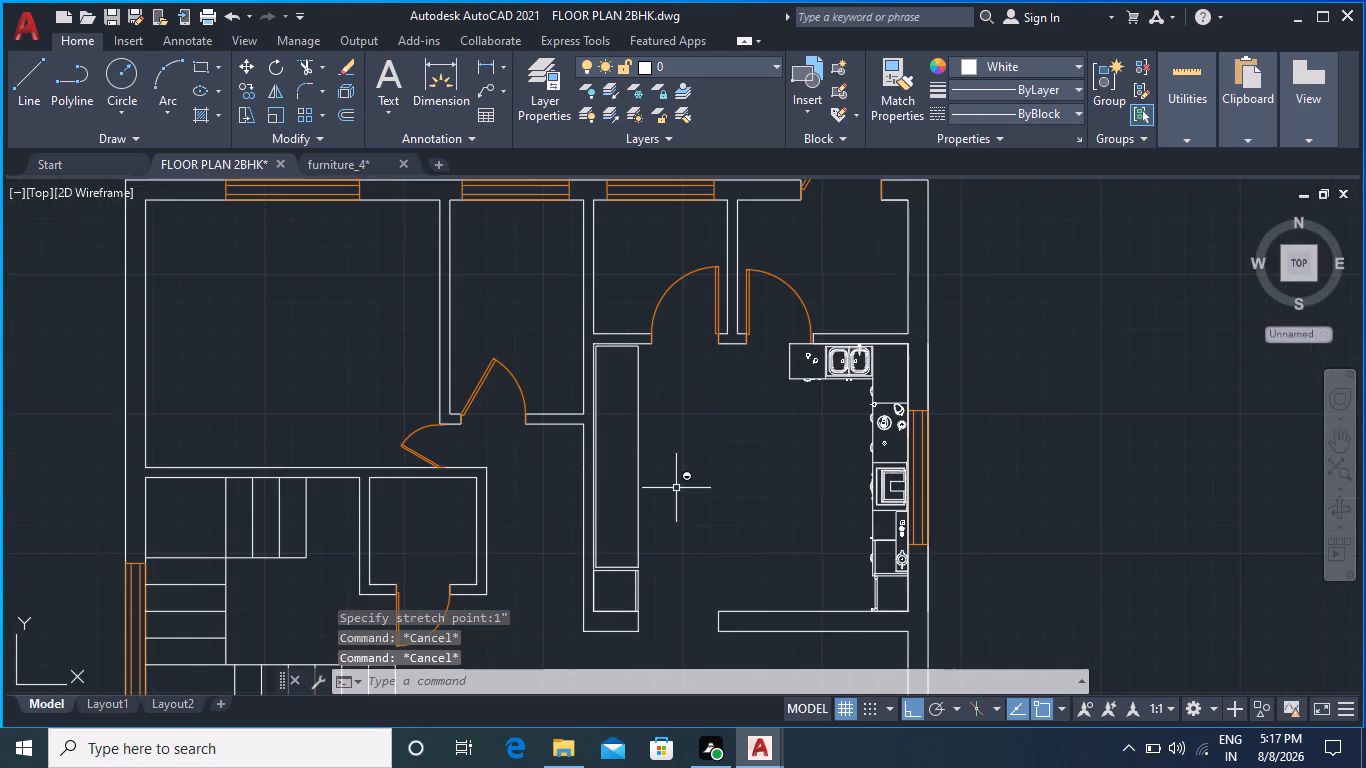
middle_drag(676, 490, 645, 433)
scroll(645, 433, up, 1)
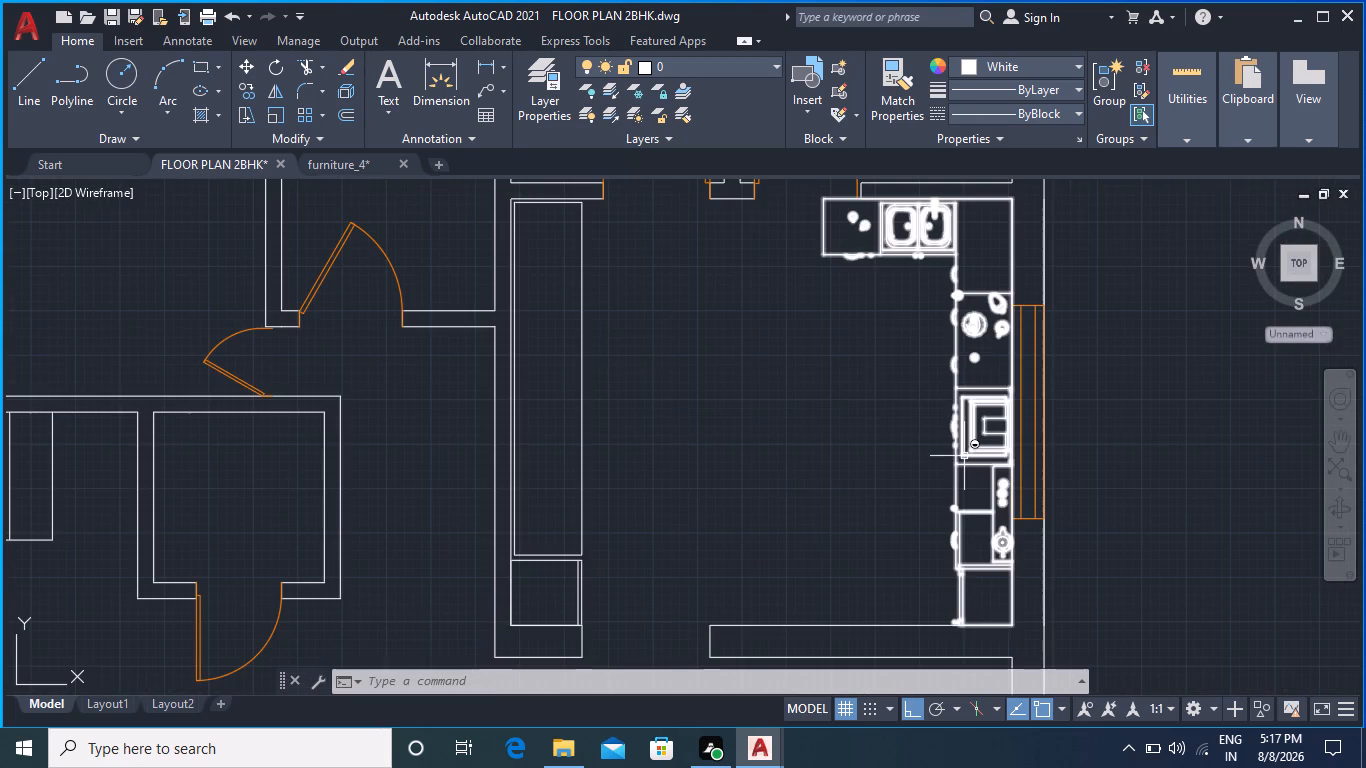
click(360, 163)
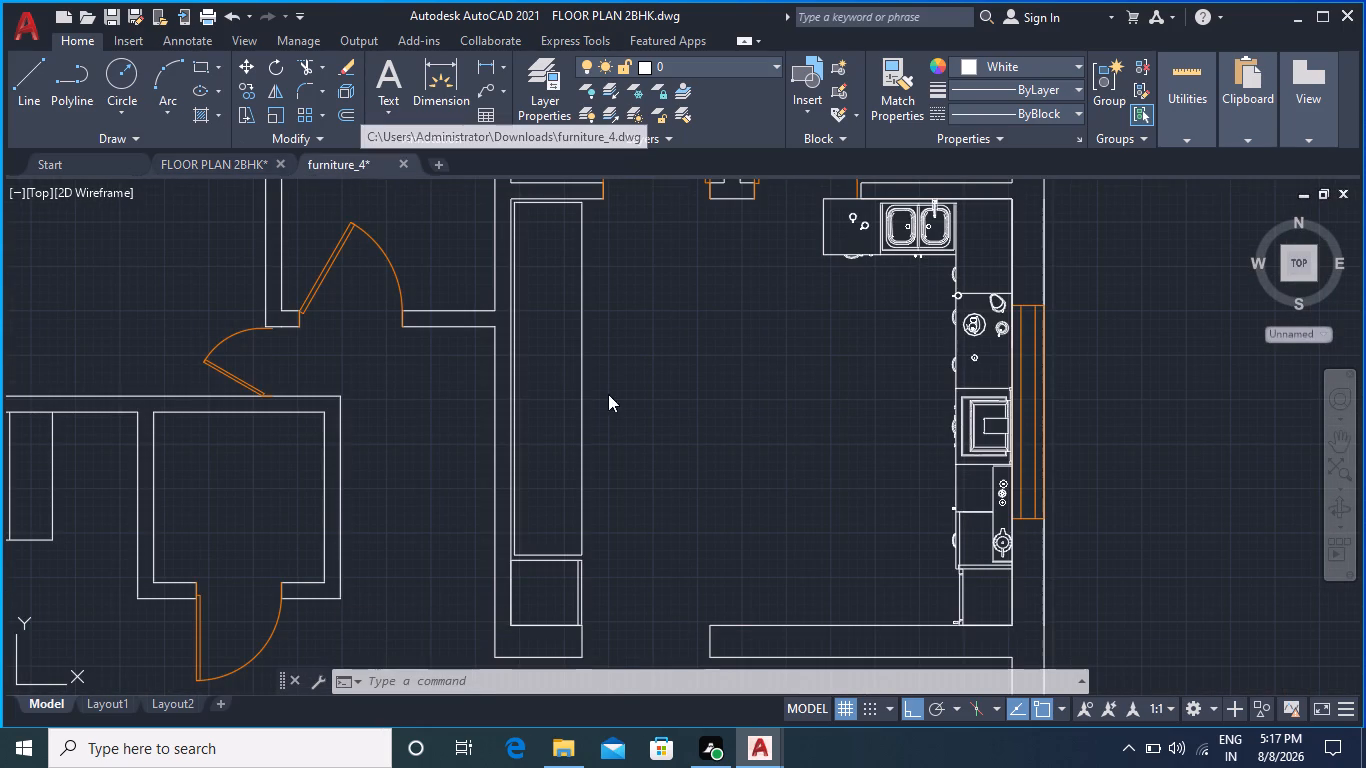
middle_drag(609, 555, 609, 431)
middle_drag(554, 440, 506, 315)
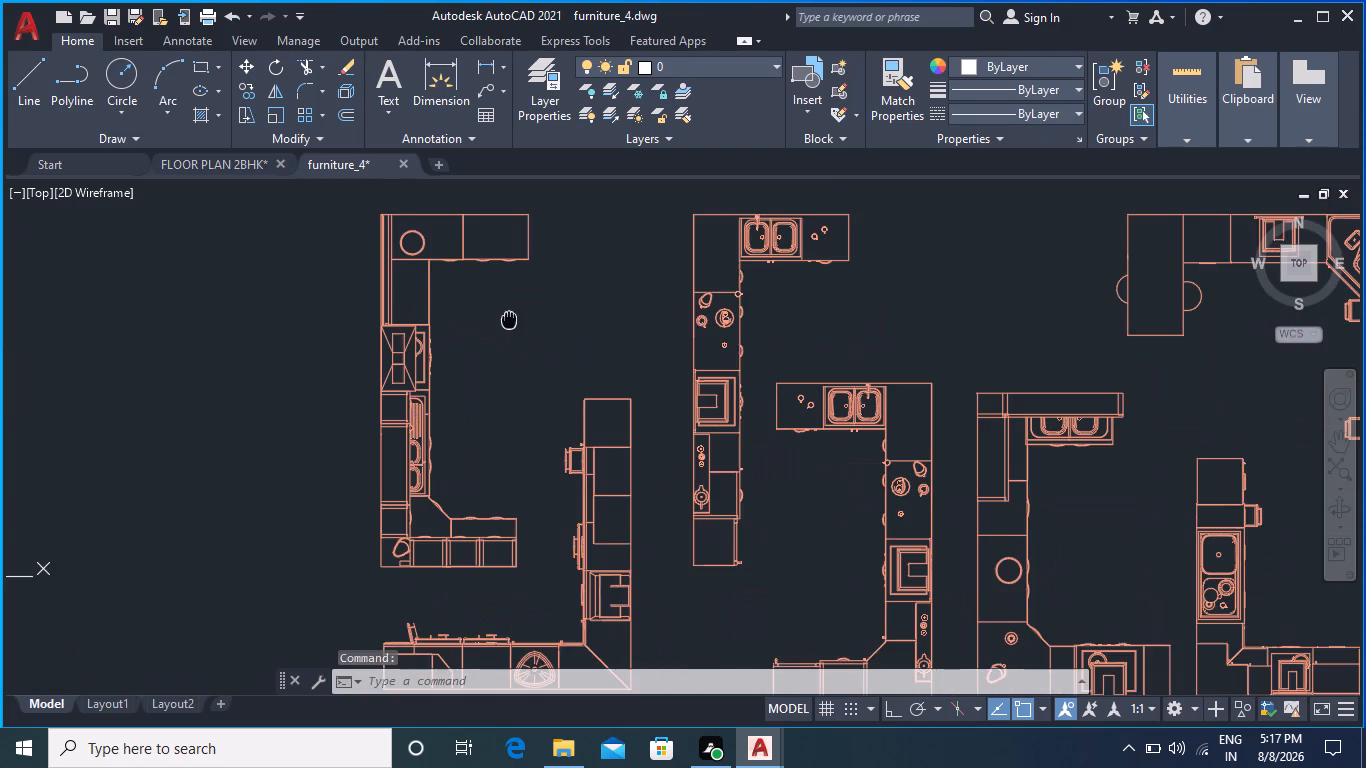
middle_drag(704, 583, 642, 499)
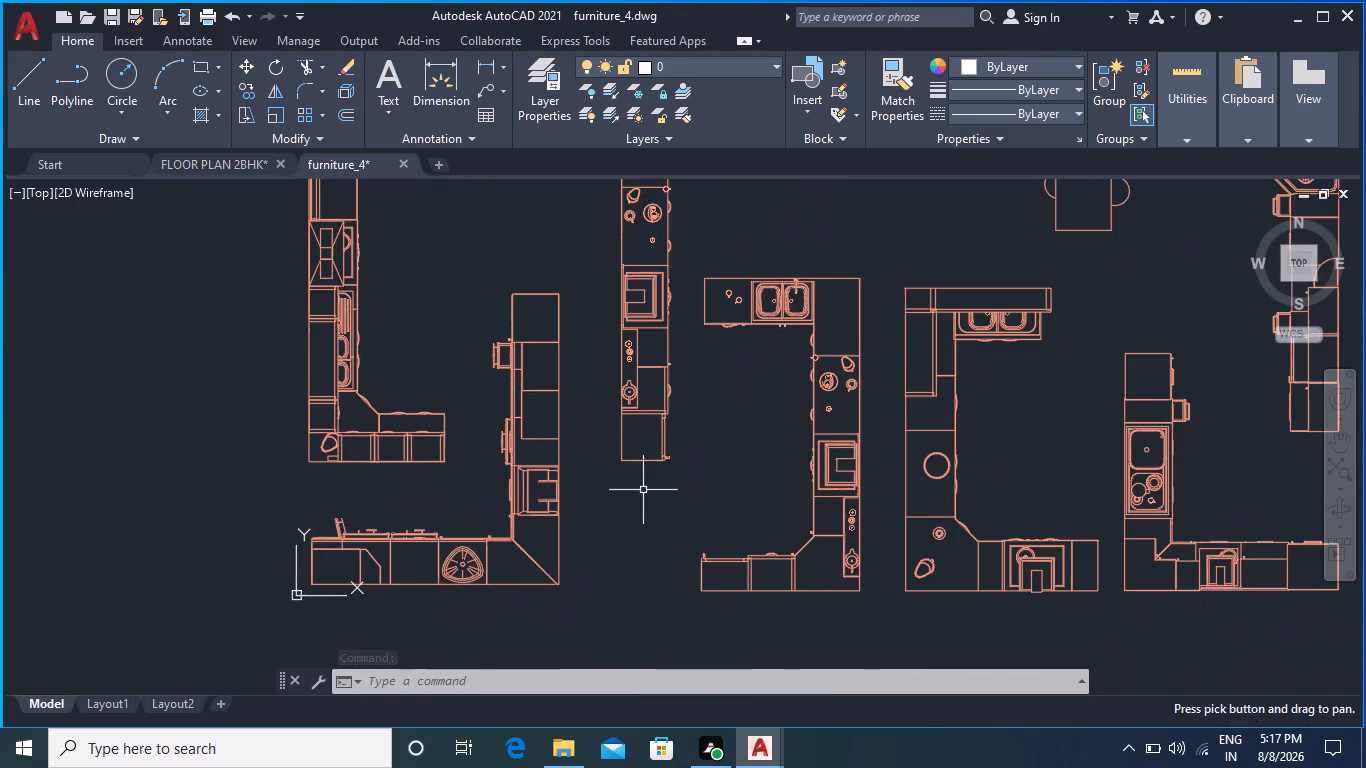
scroll(646, 406, up, 3)
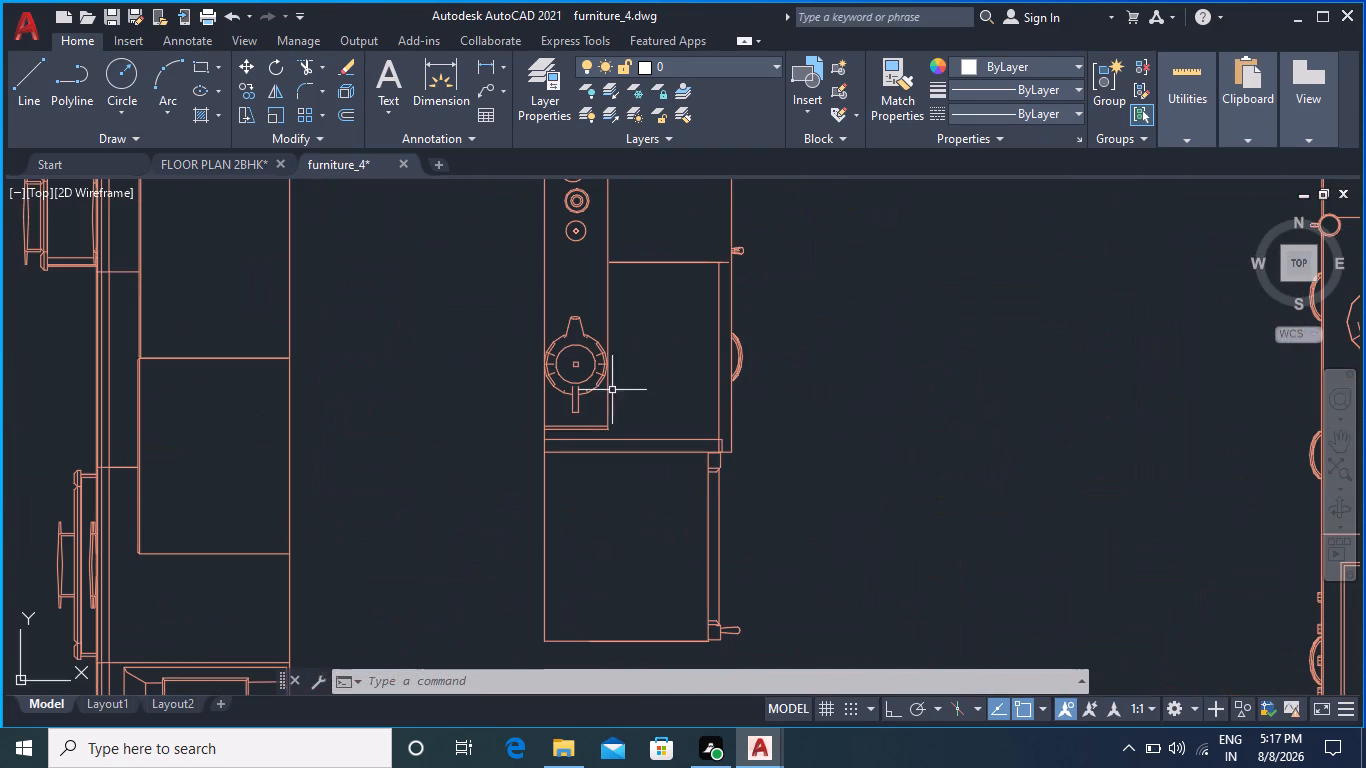
click(588, 359)
click(568, 365)
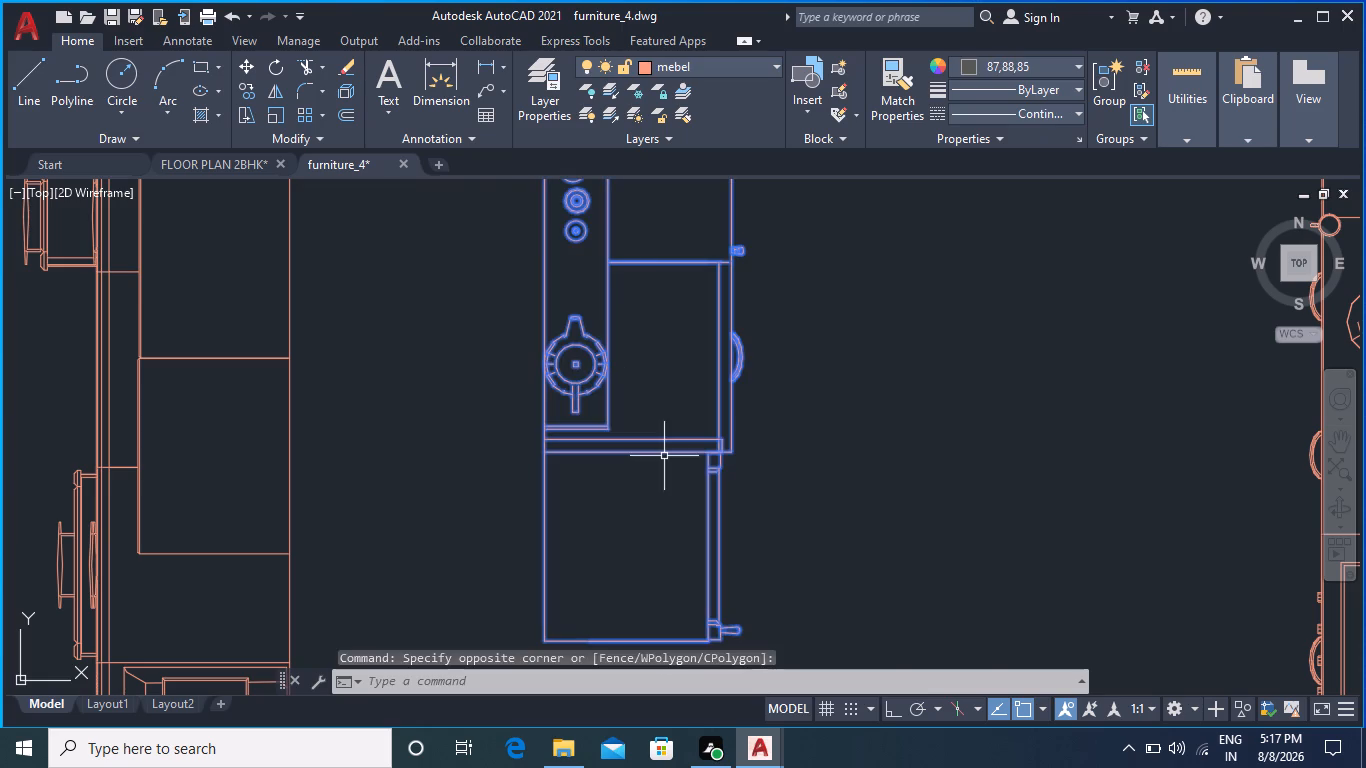
scroll(667, 376, down, 2)
middle_drag(667, 376, 660, 467)
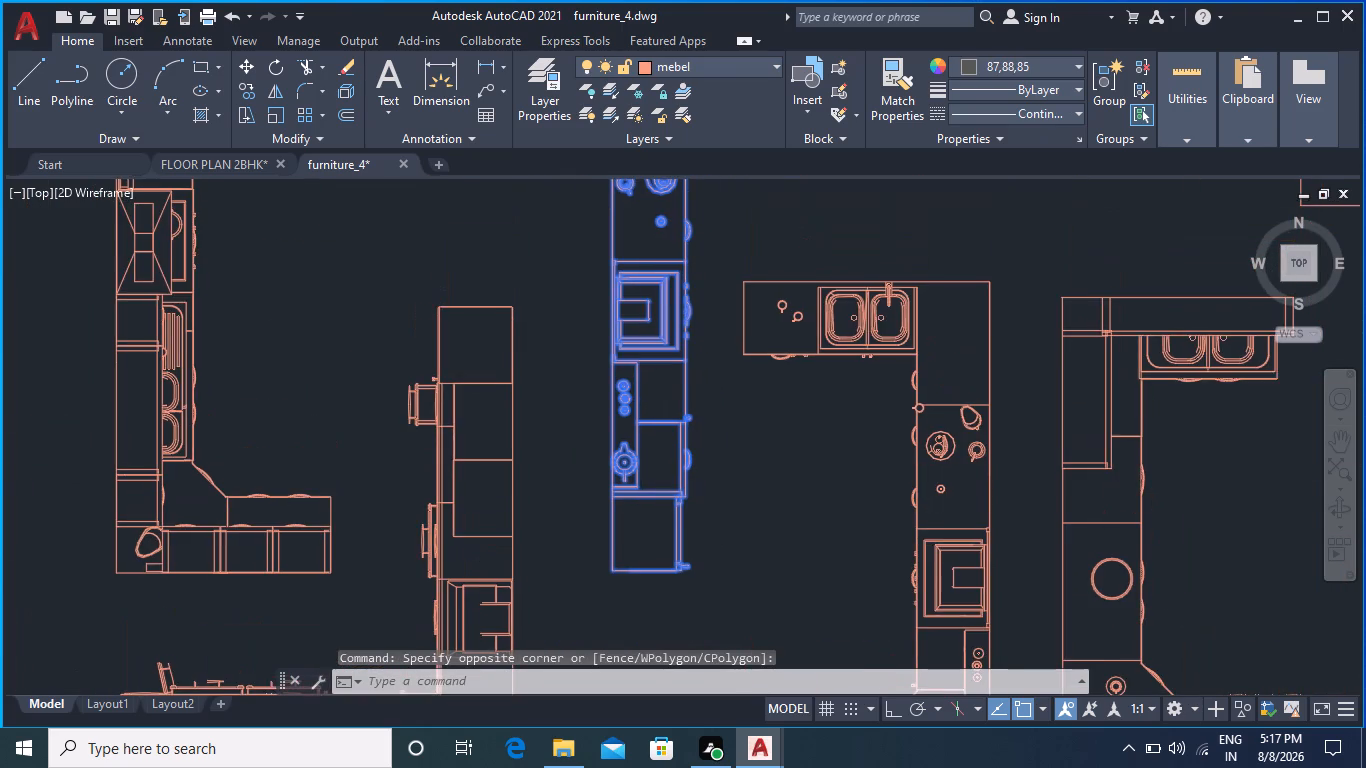
scroll(660, 467, down, 1)
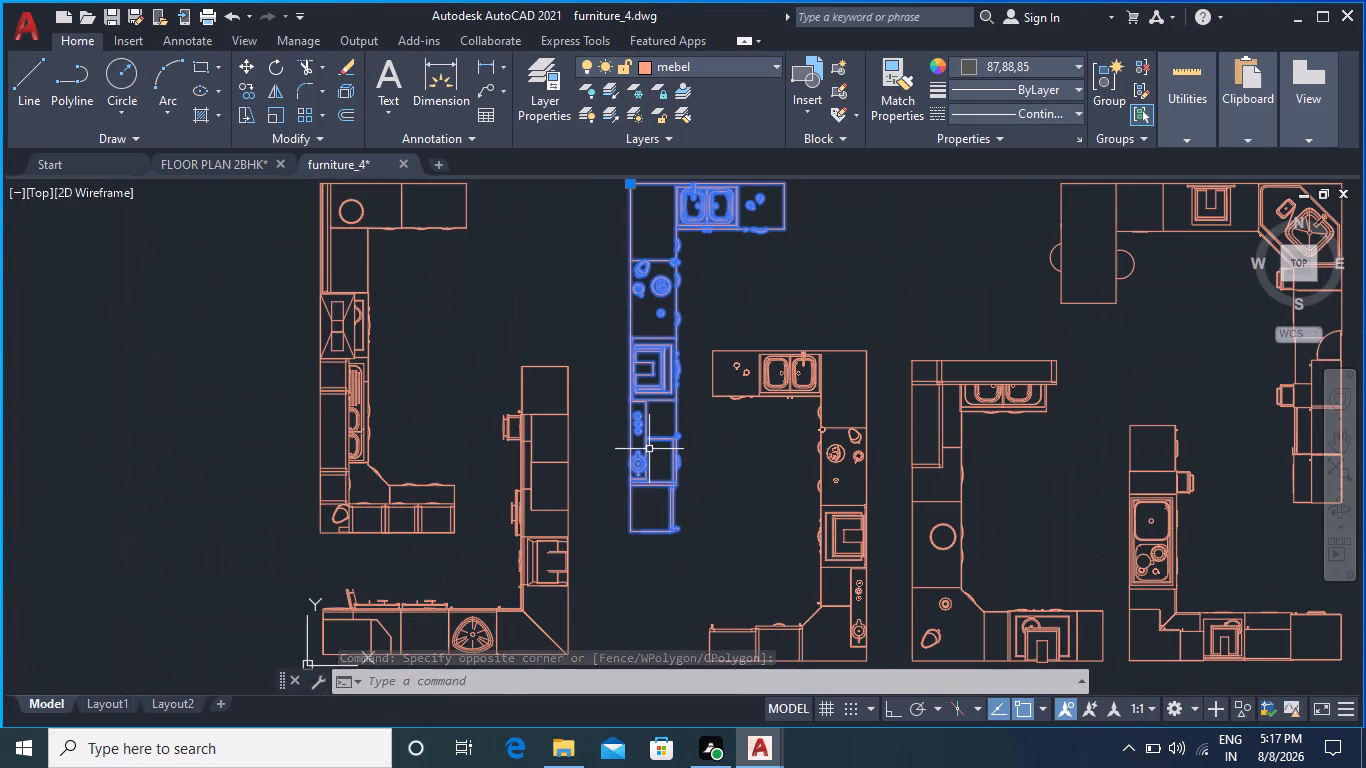
key(Escape)
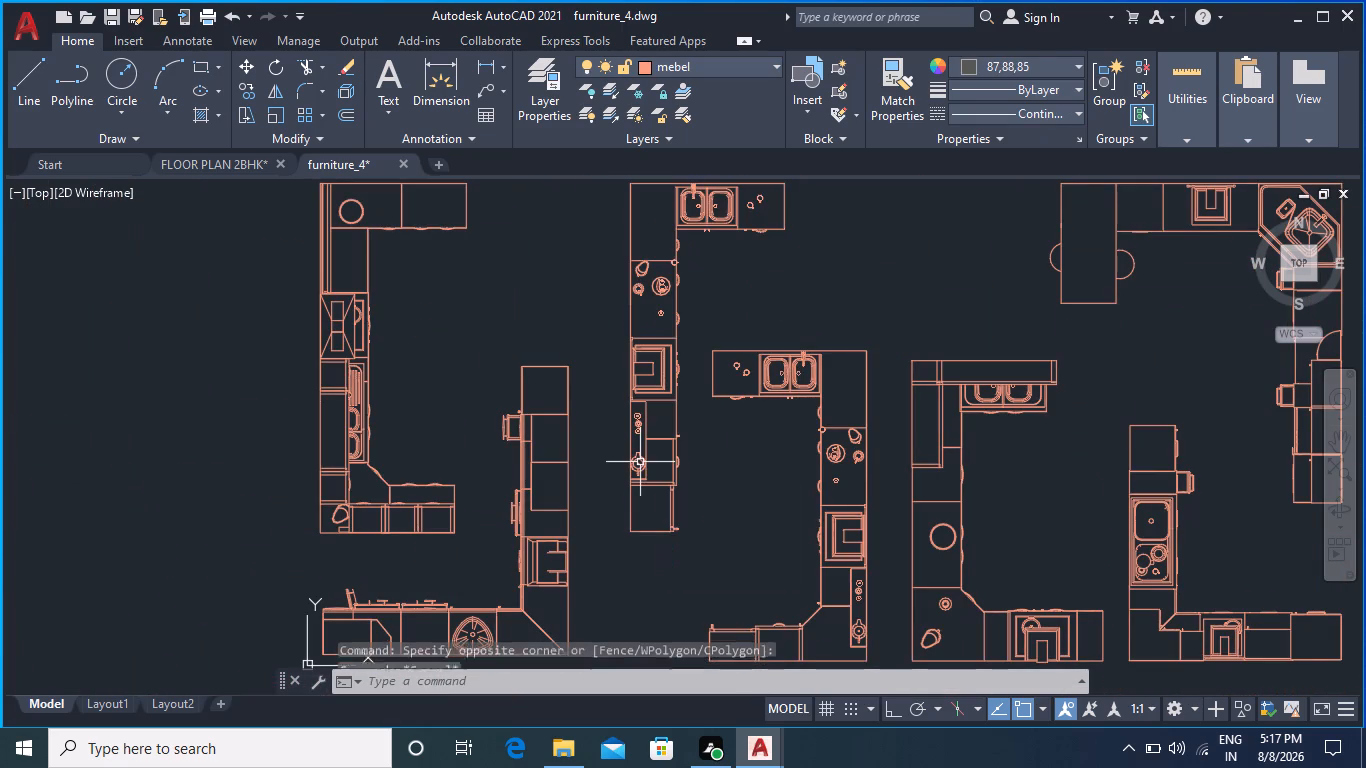
middle_drag(715, 501, 630, 460)
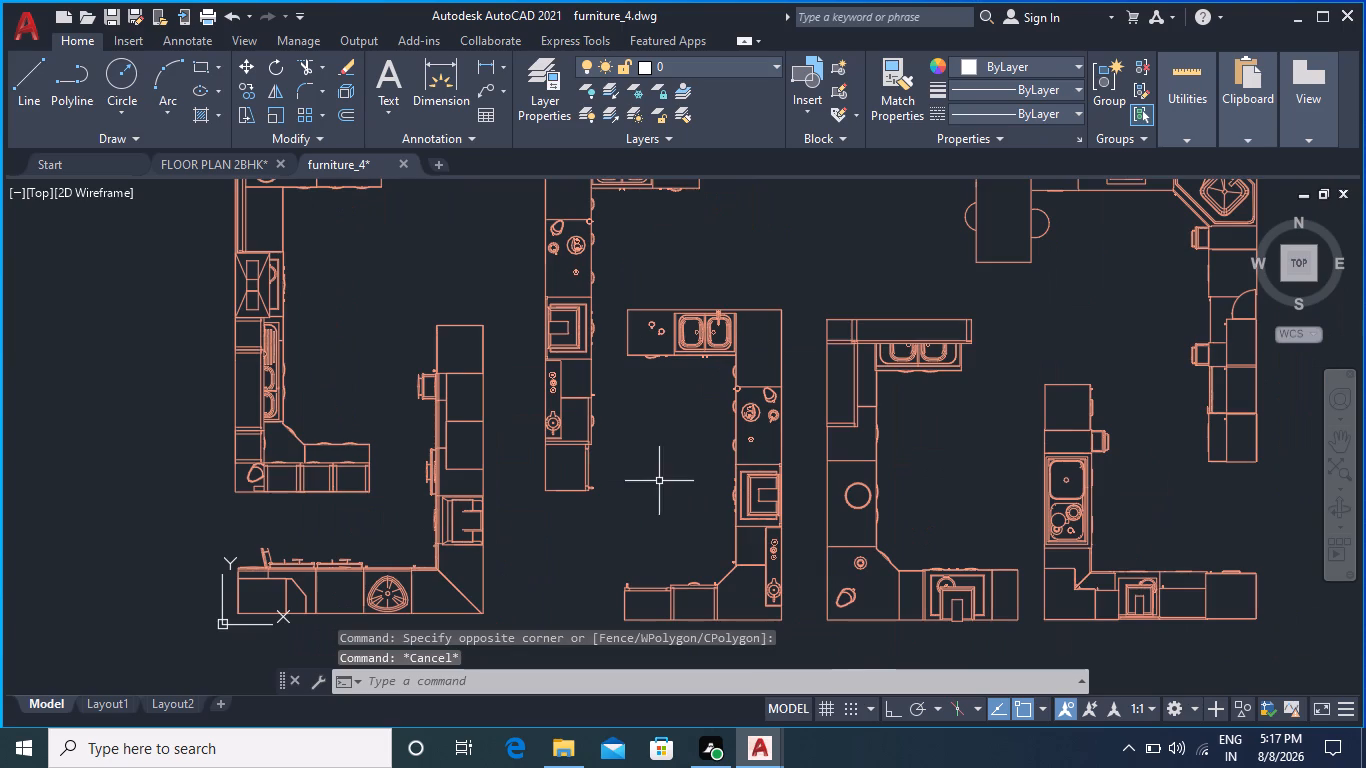
middle_drag(659, 481, 600, 423)
scroll(845, 548, up, 1)
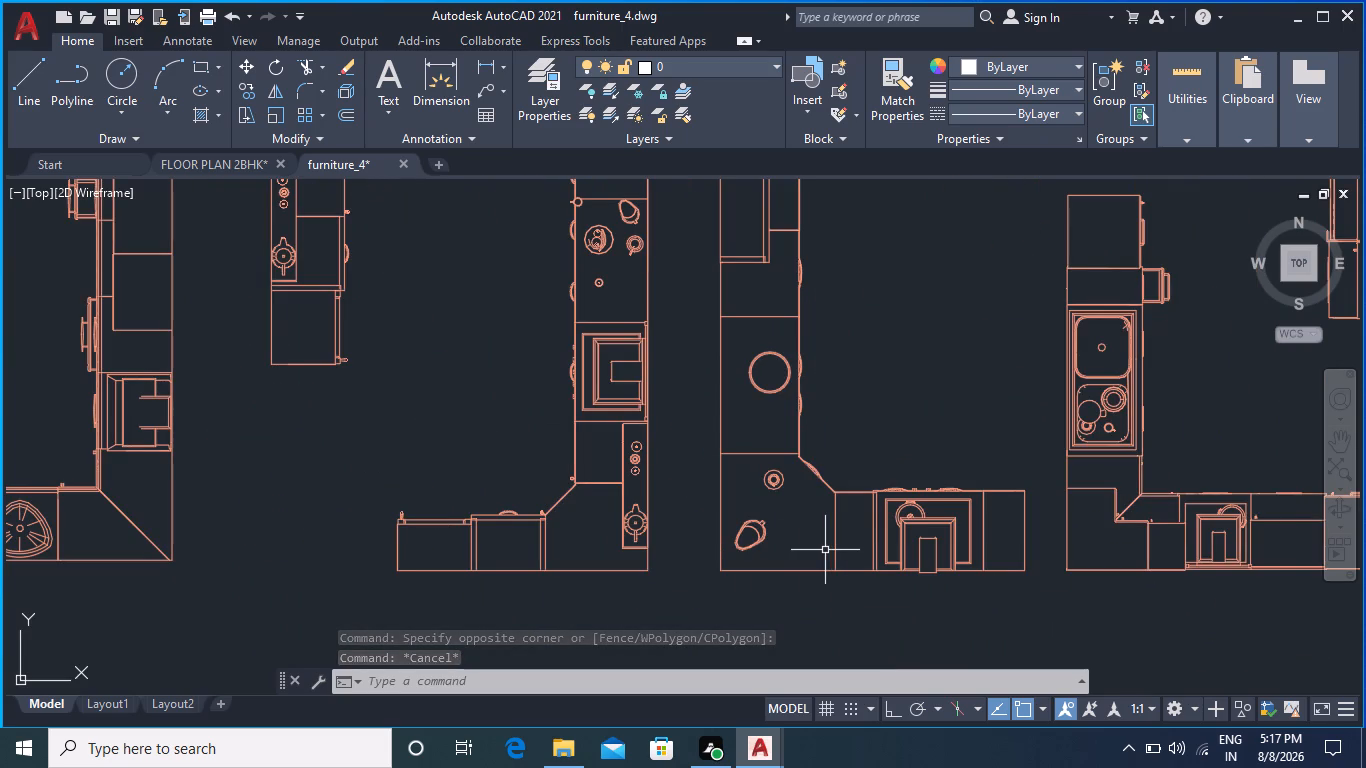
scroll(817, 549, up, 1)
scroll(817, 549, down, 1)
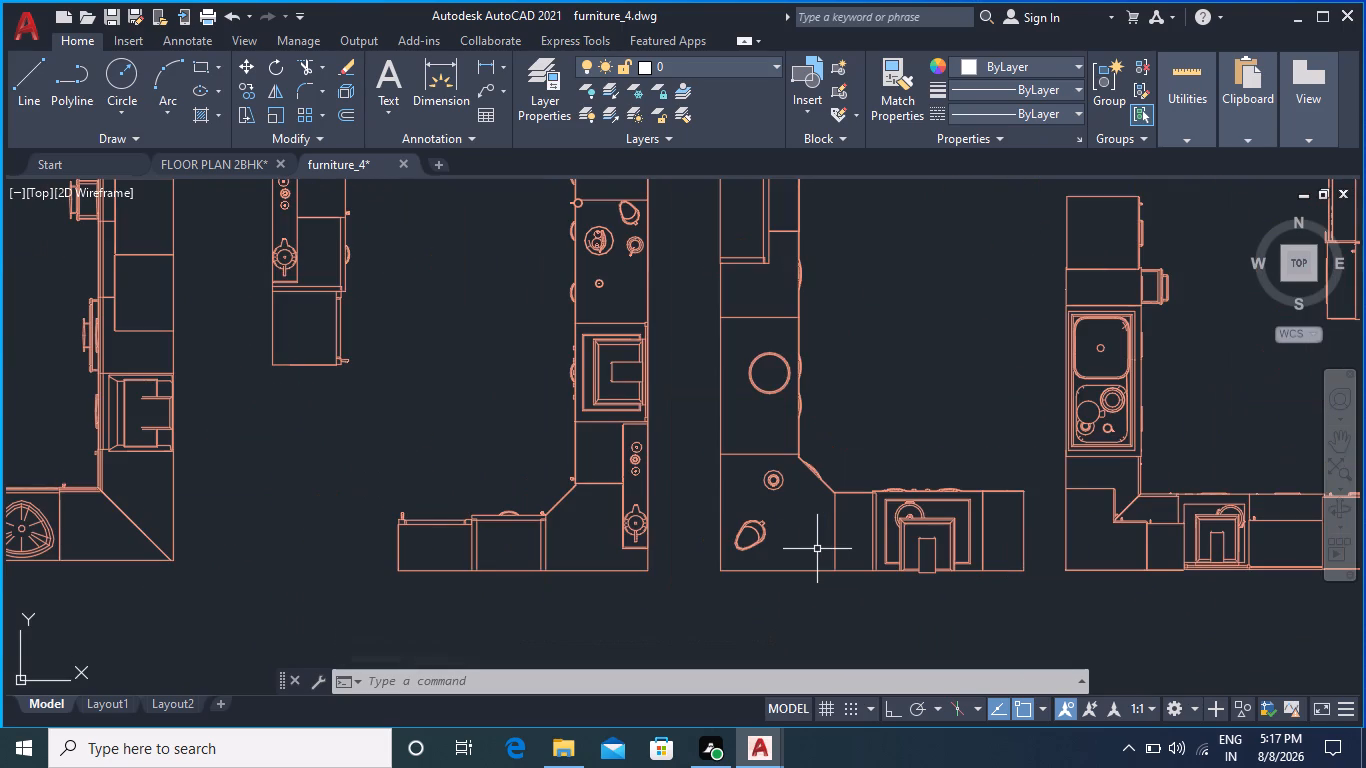
middle_drag(982, 441, 861, 447)
scroll(1048, 459, up, 1)
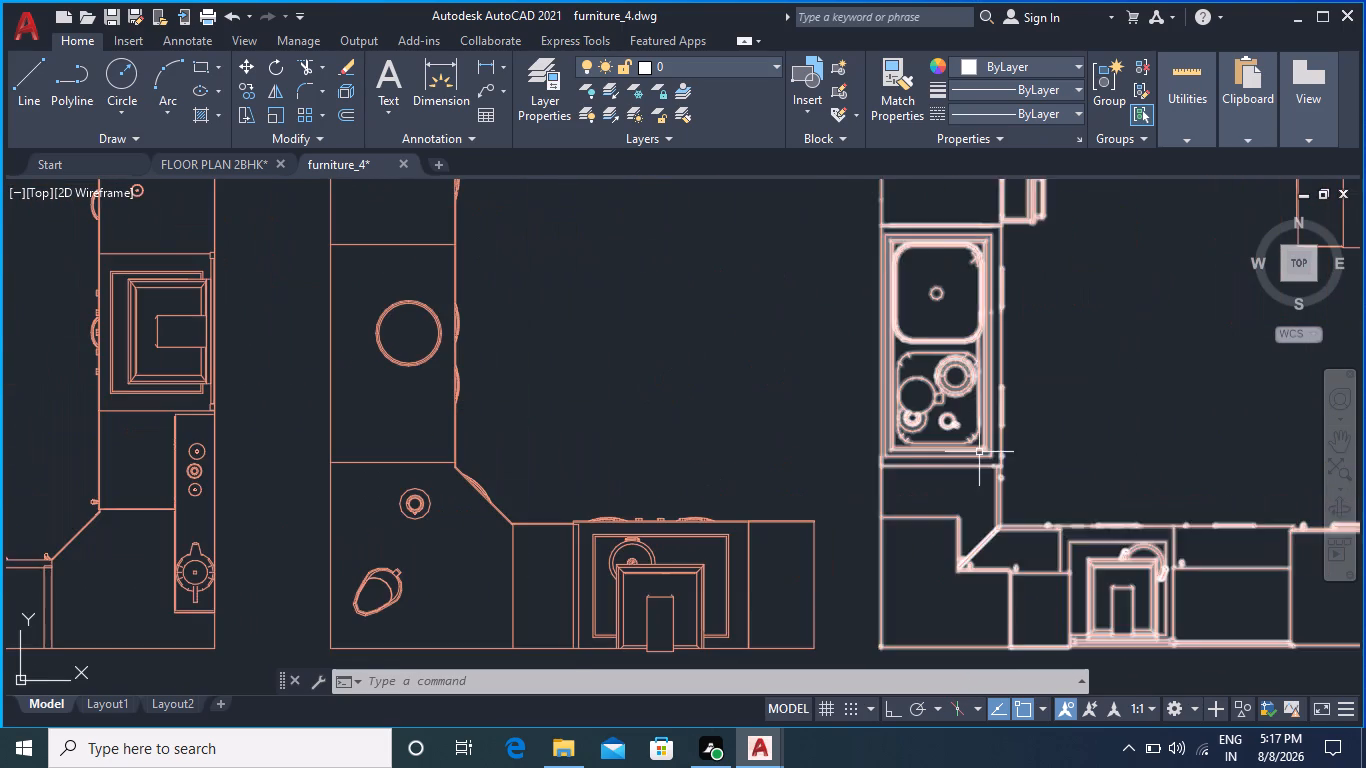
scroll(978, 451, up, 1)
scroll(978, 450, down, 3)
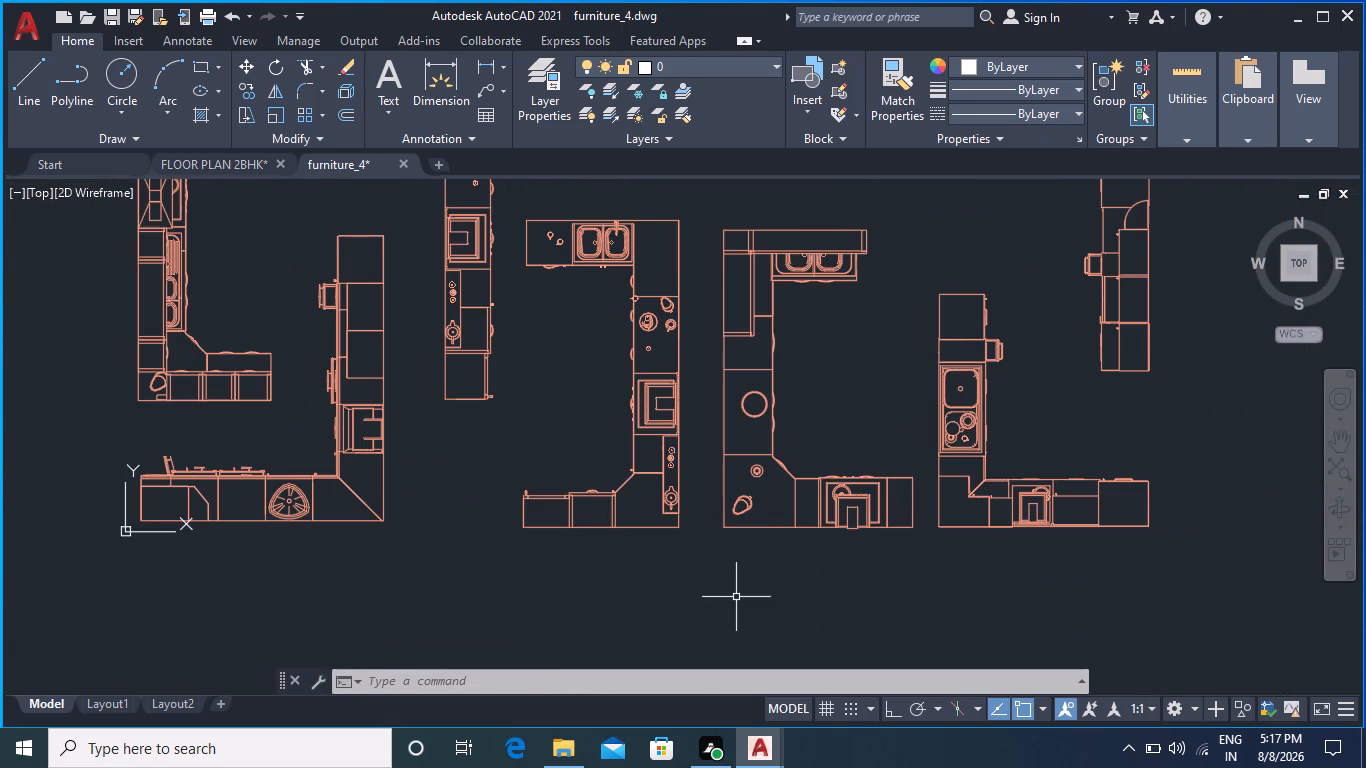
Return to the FLOOR PLAN 2BHK drawing and close furniture_4 without saving its changes.
click(231, 163)
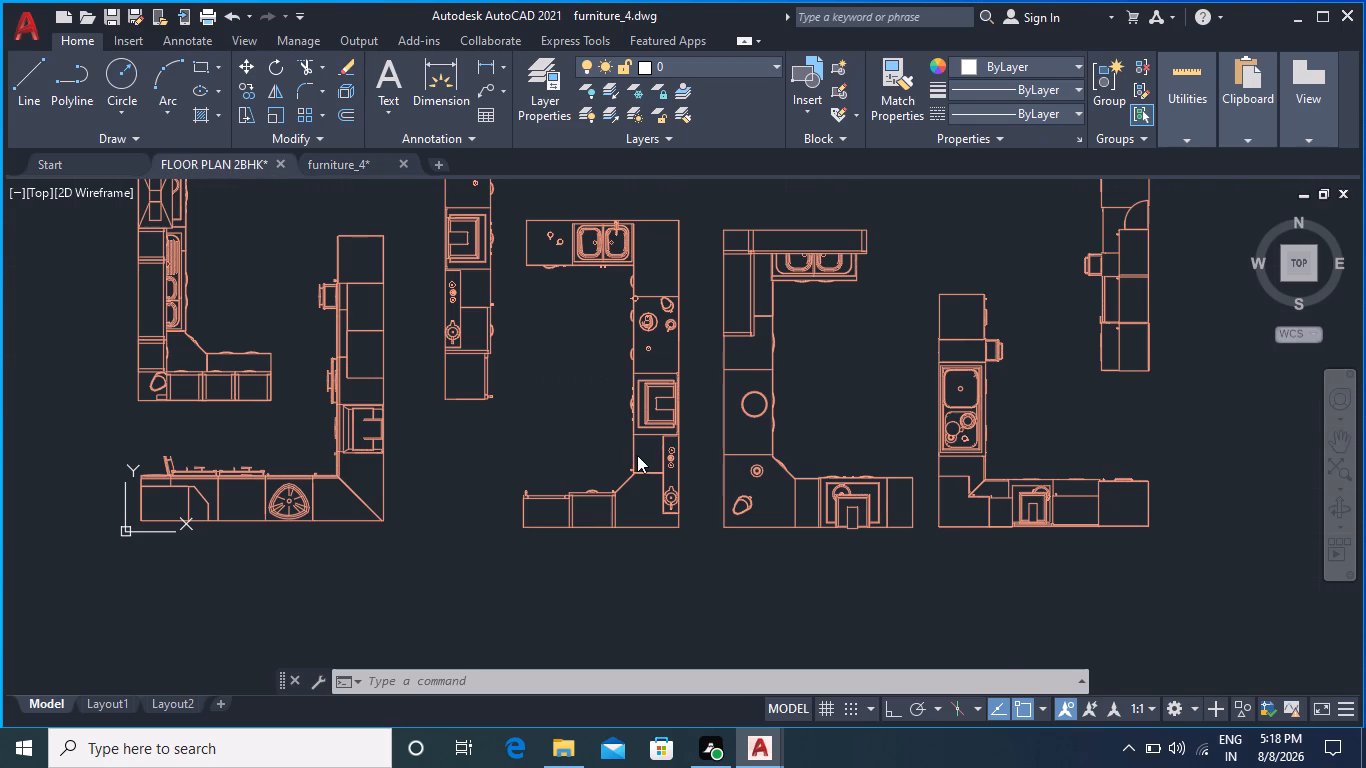
scroll(646, 439, down, 2)
middle_drag(714, 469, 705, 387)
middle_drag(678, 403, 719, 337)
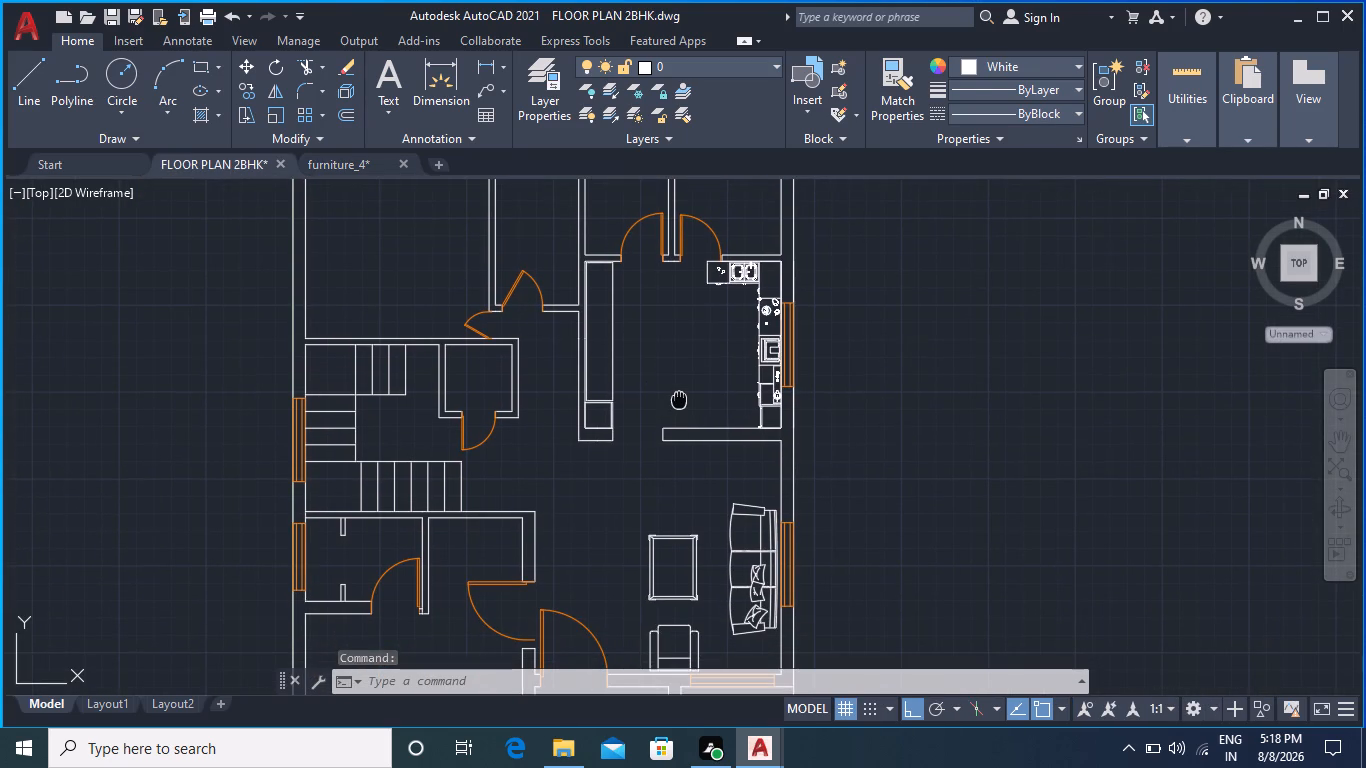
middle_drag(580, 382, 626, 427)
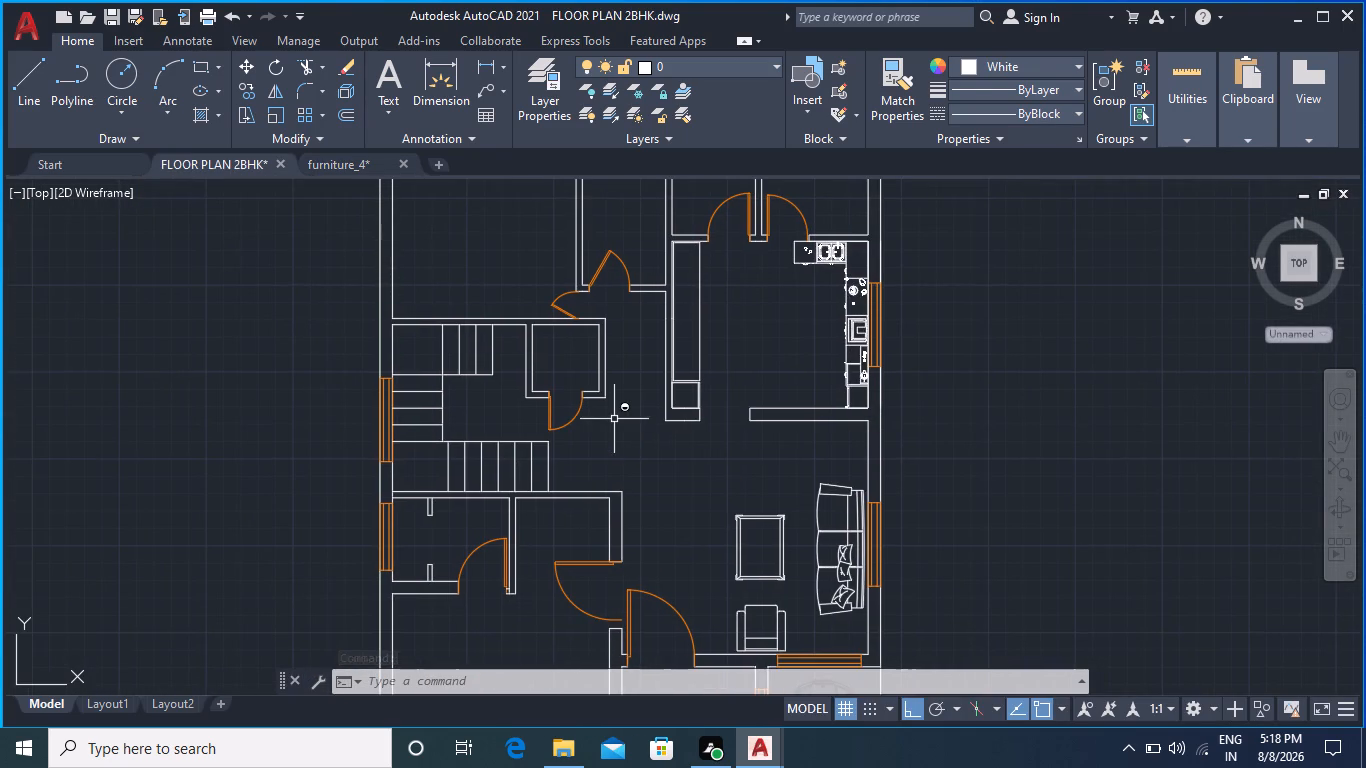
click(404, 160)
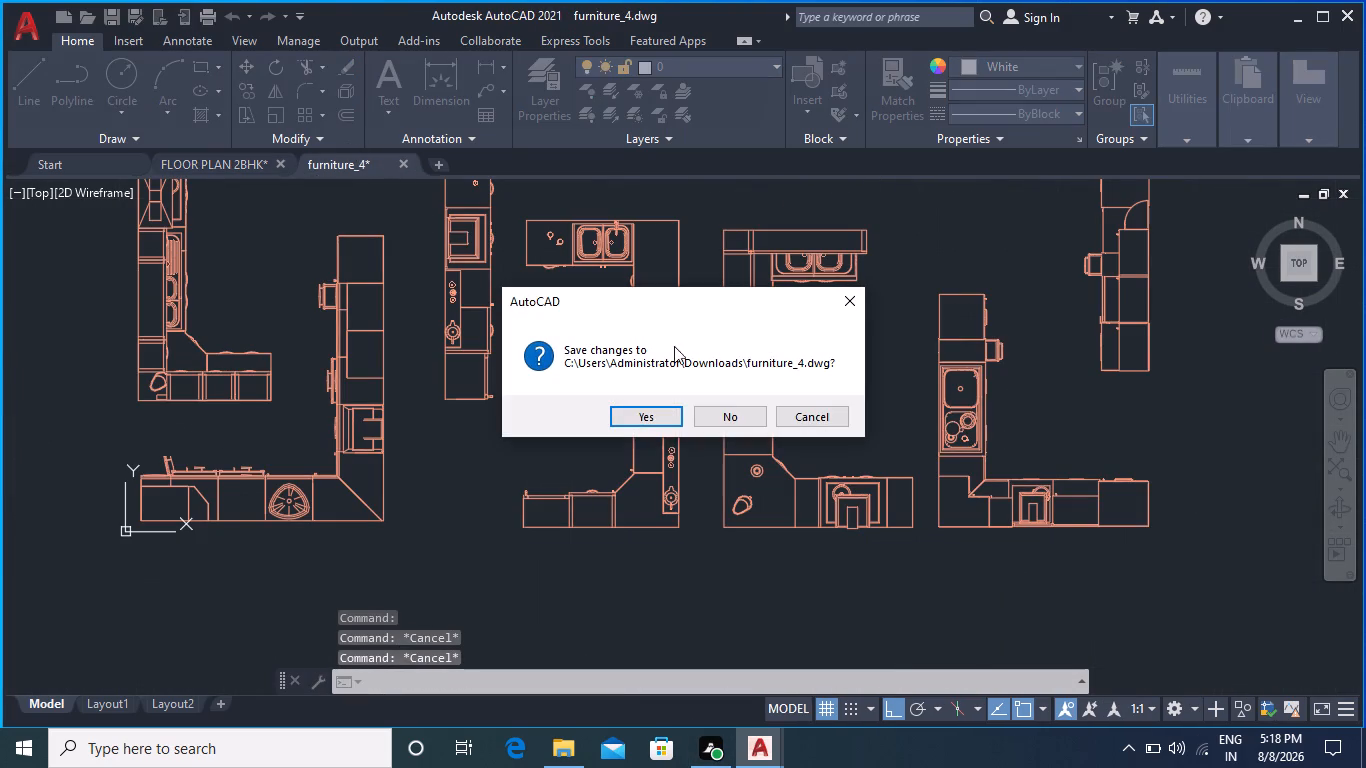
click(720, 412)
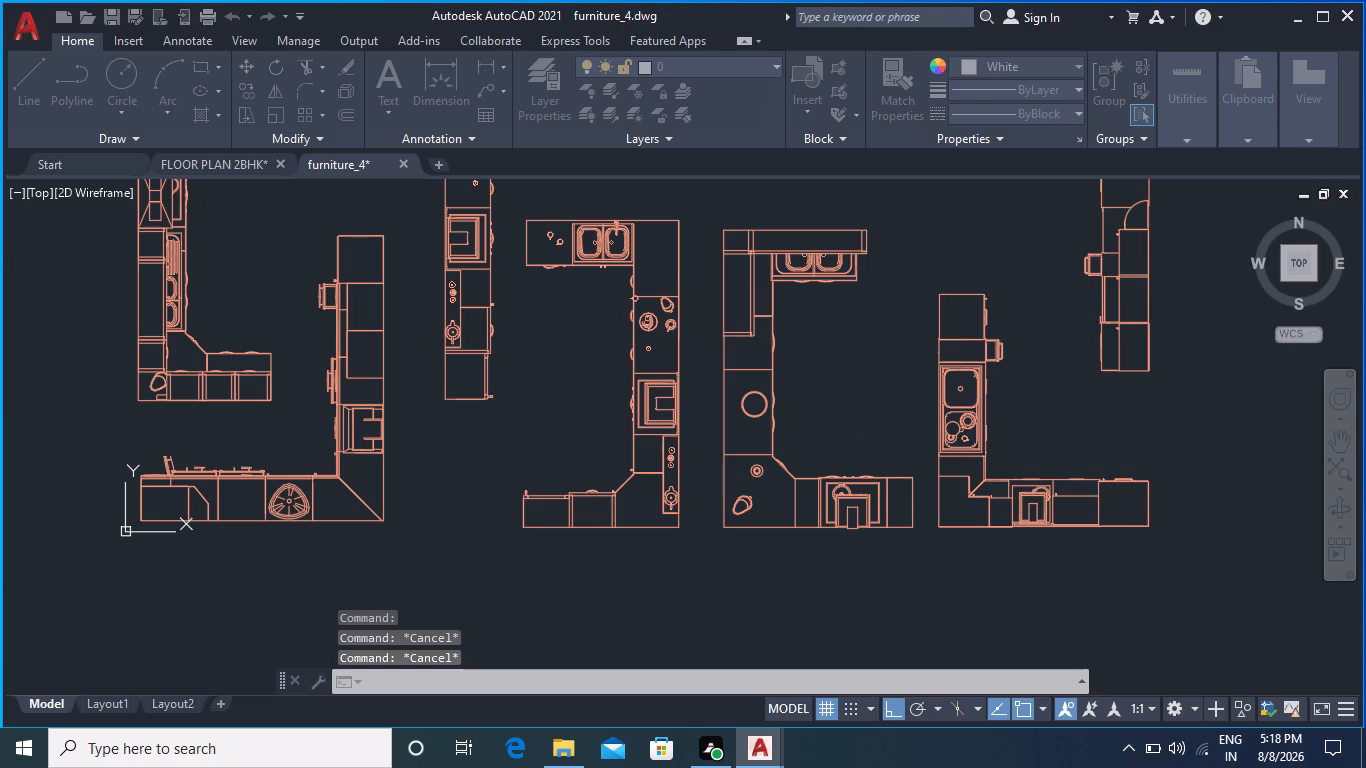
Switch to File Explorer and browse the Downloads folder for another furniture block drawing.
scroll(531, 225, down, 1)
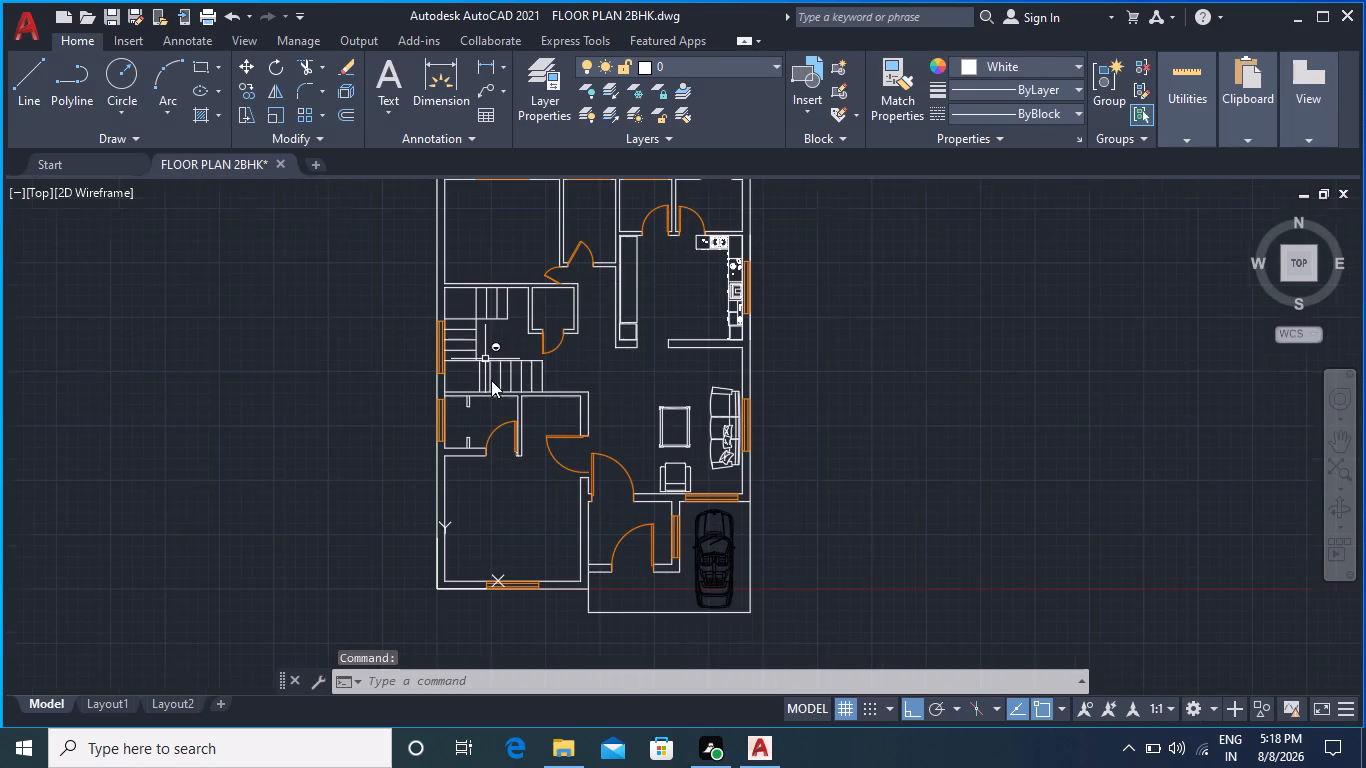
click(570, 667)
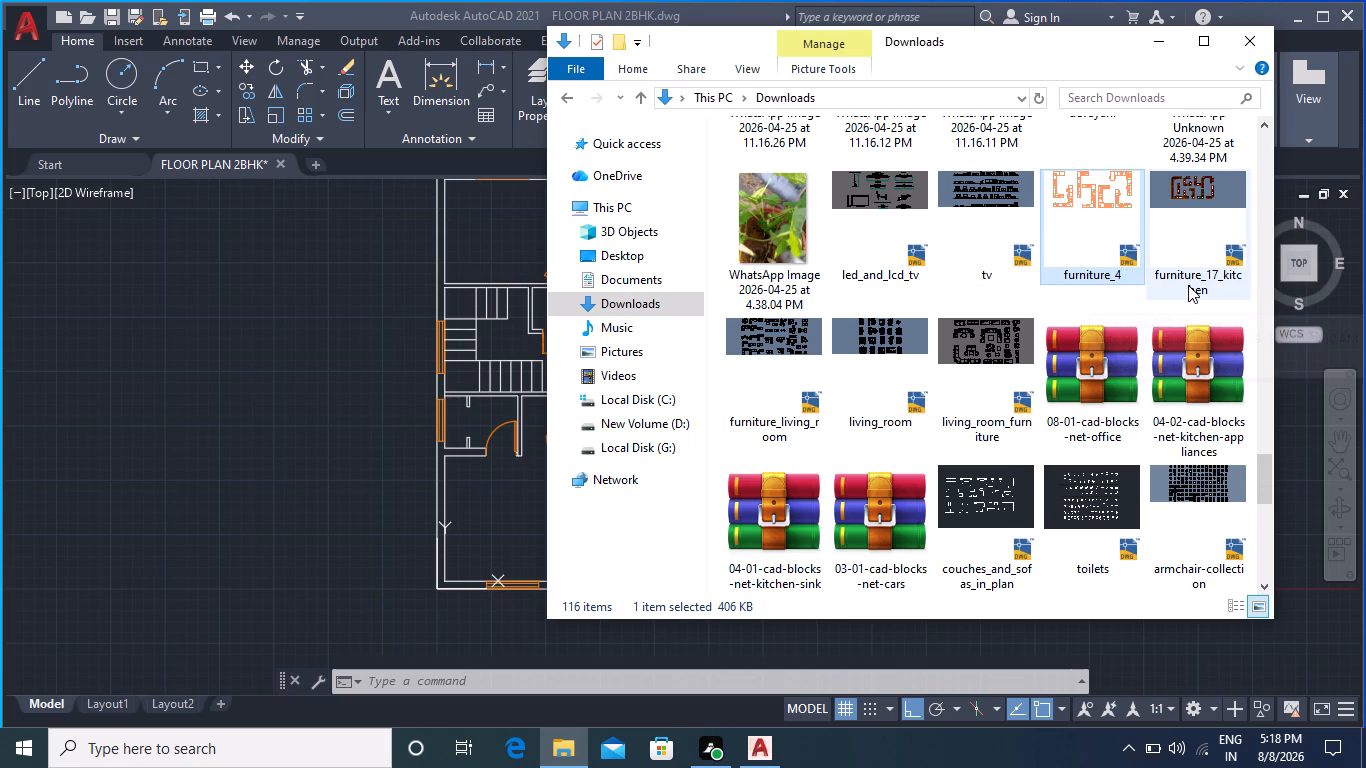
scroll(1197, 225, up, 1)
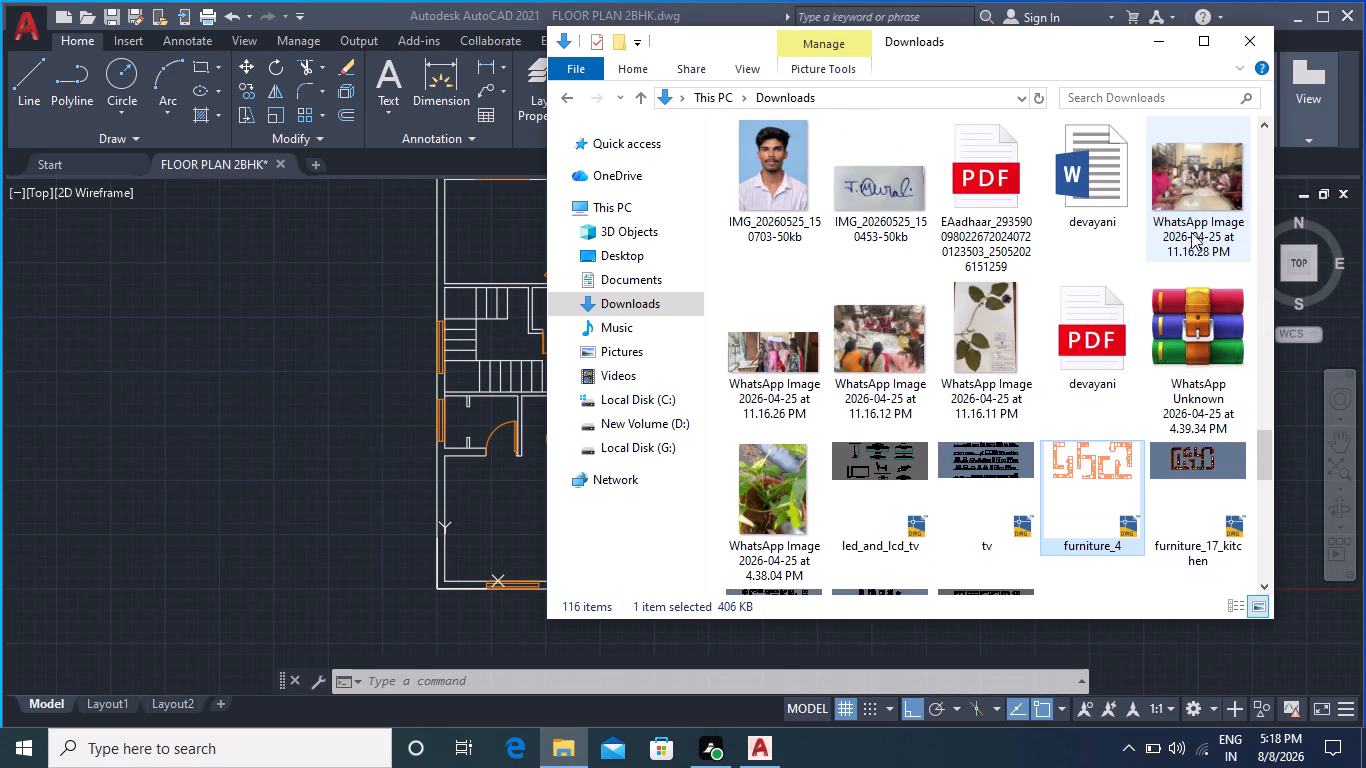
scroll(1175, 280, up, 1)
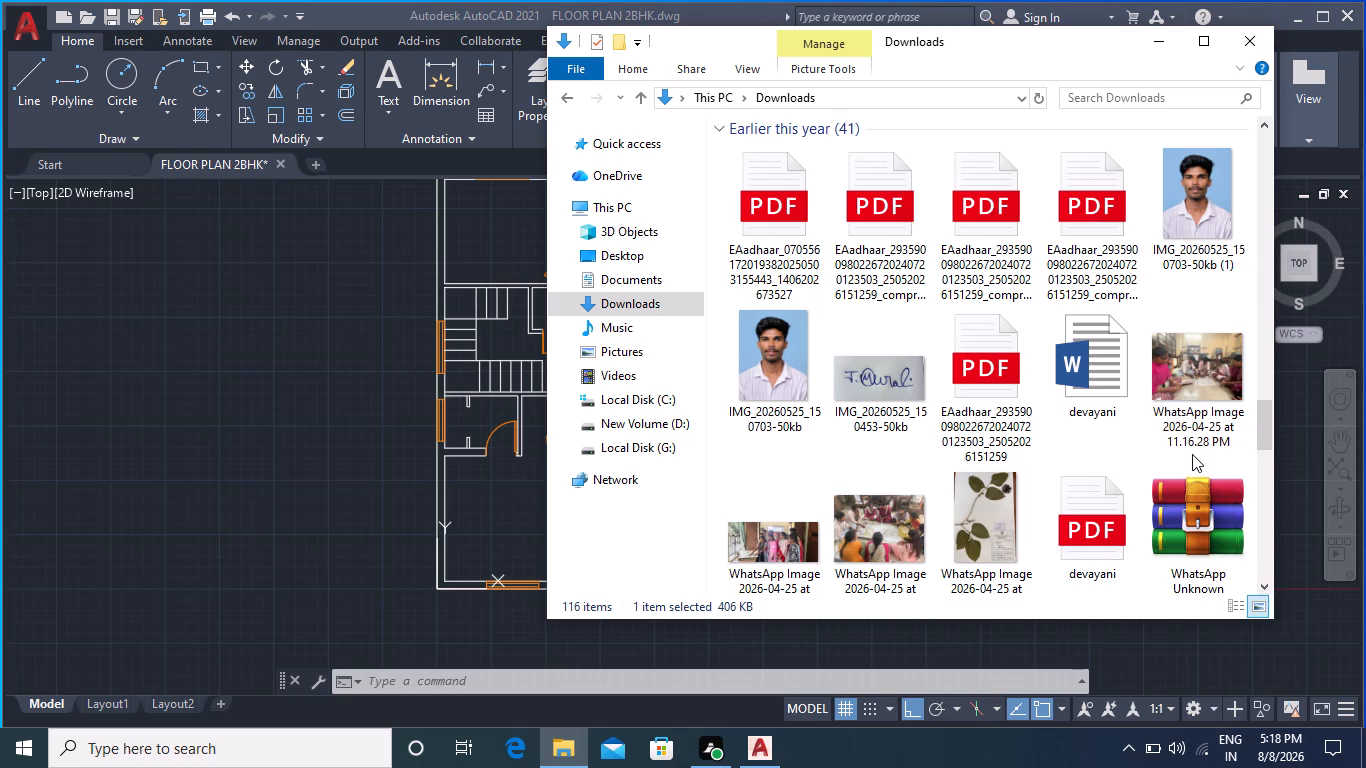
scroll(1192, 454, down, 2)
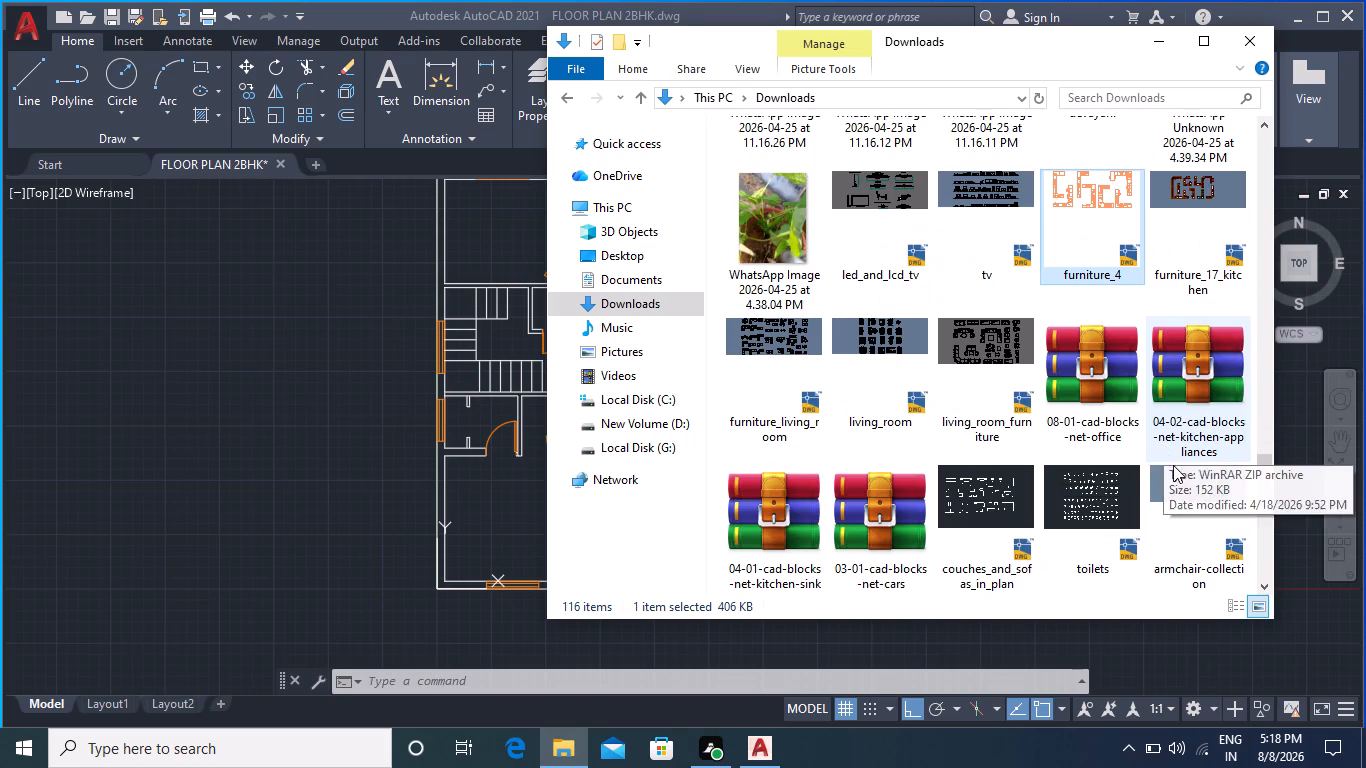
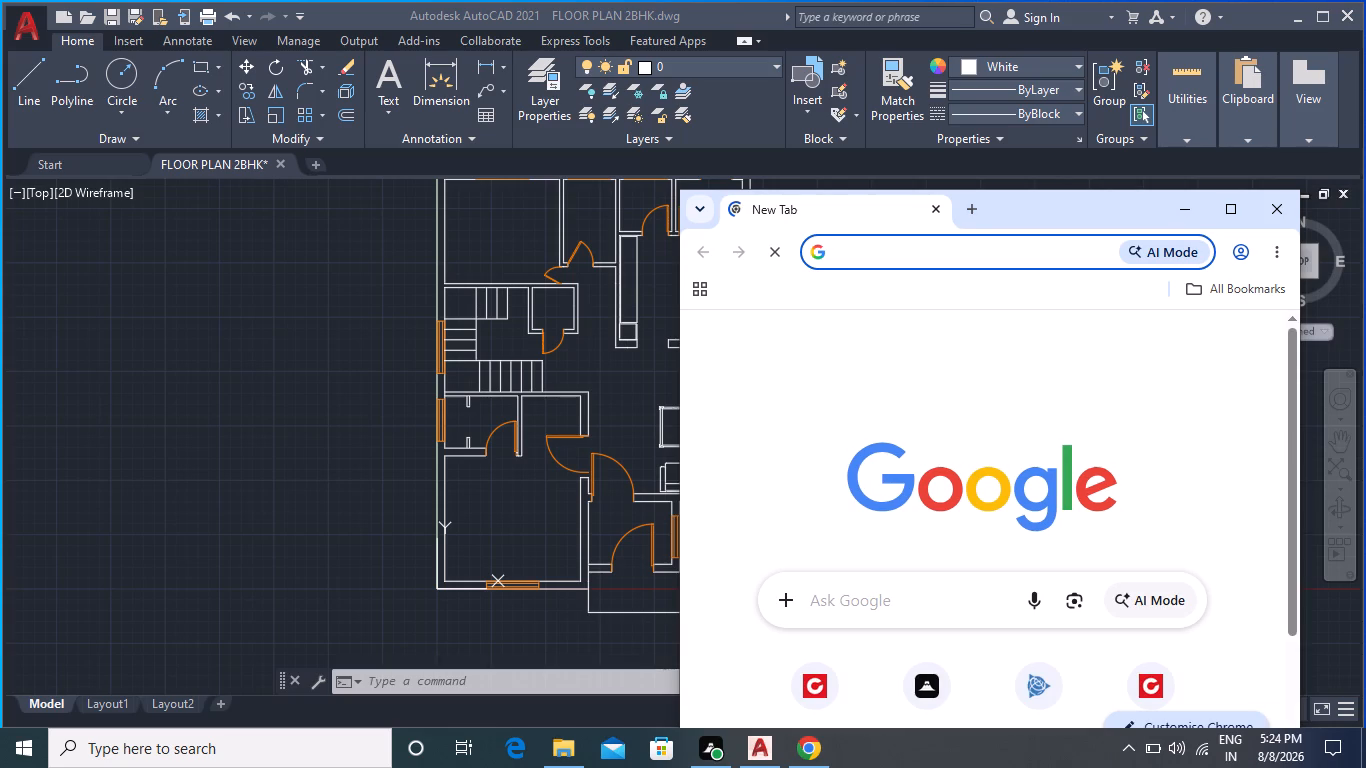
In Chrome, search Google for "wordroab blocks for auto cad top vew" to find wardrobe blocks.
click(833, 601)
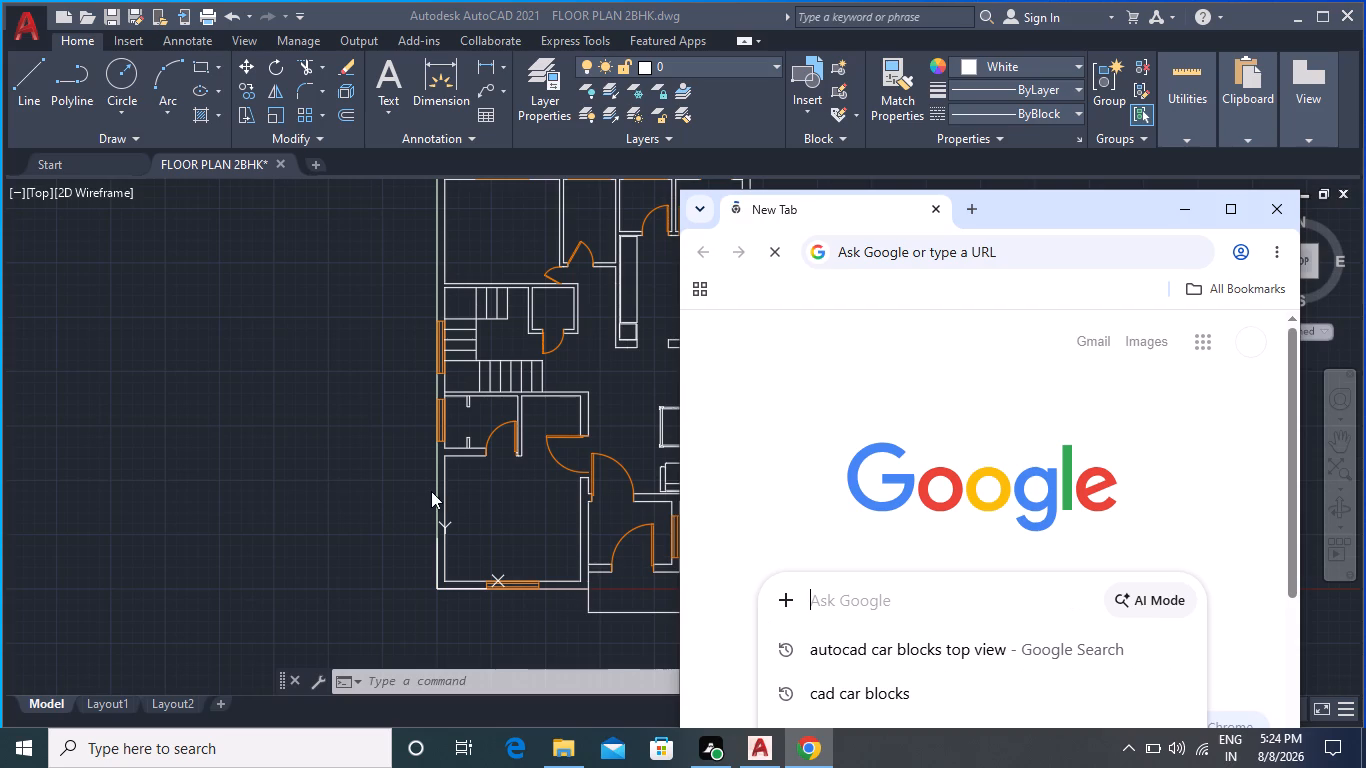
text(wor)
key(d)
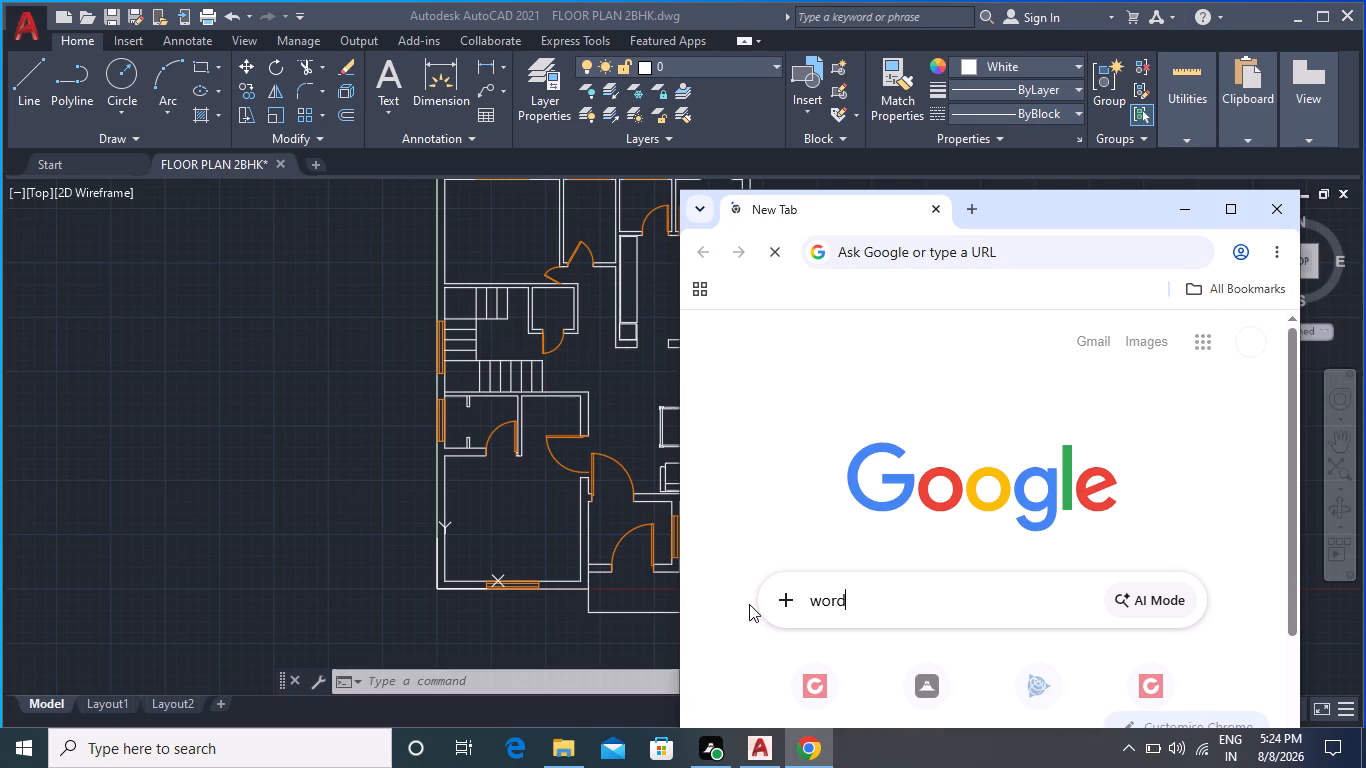
text(ro)
text(ab)
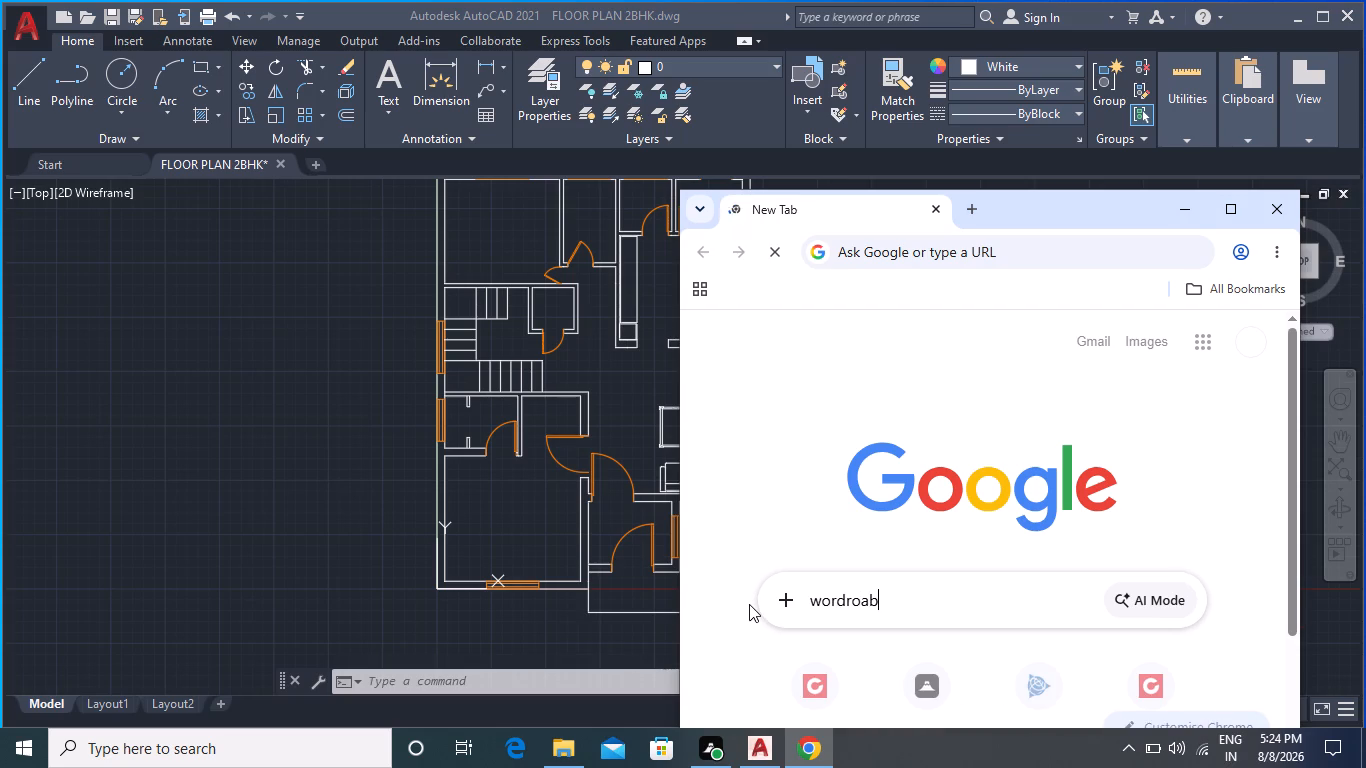
key(space)
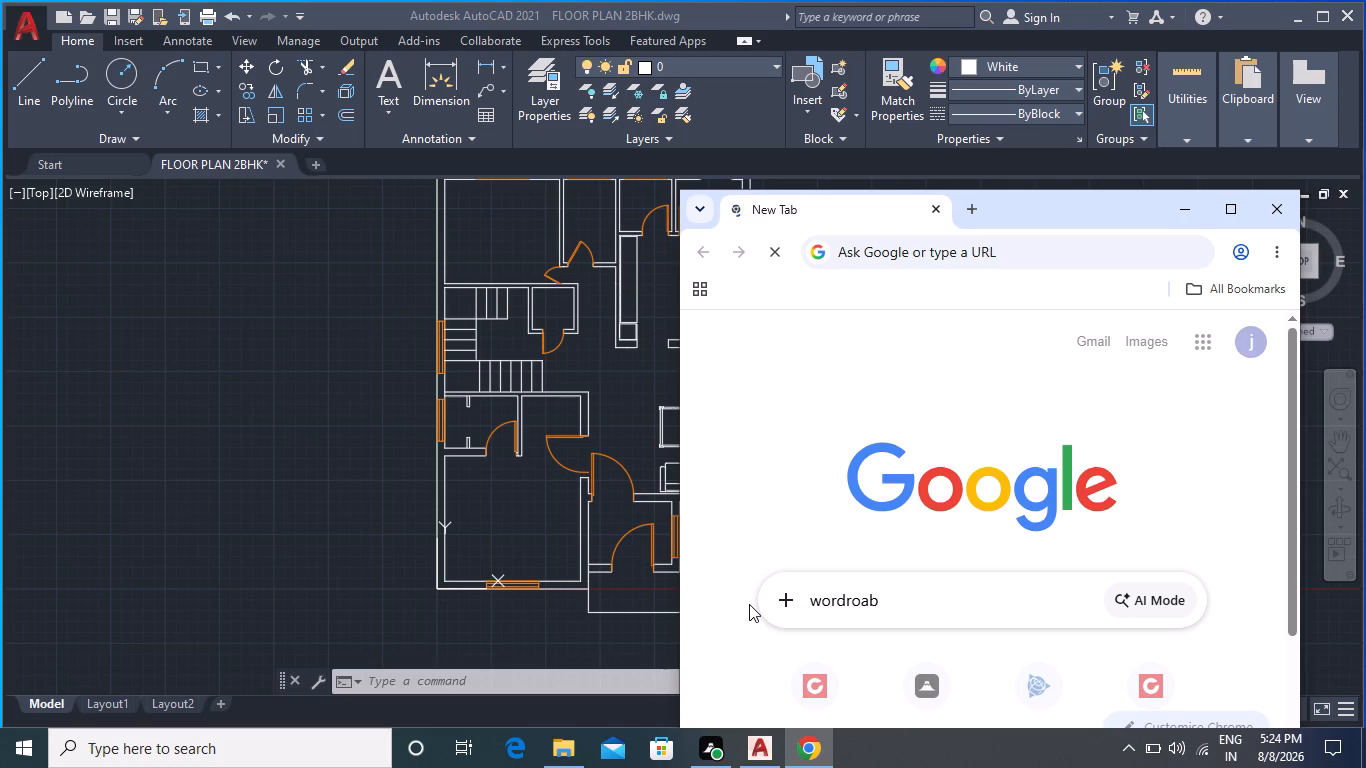
text(blocks for auto cad)
key(space)
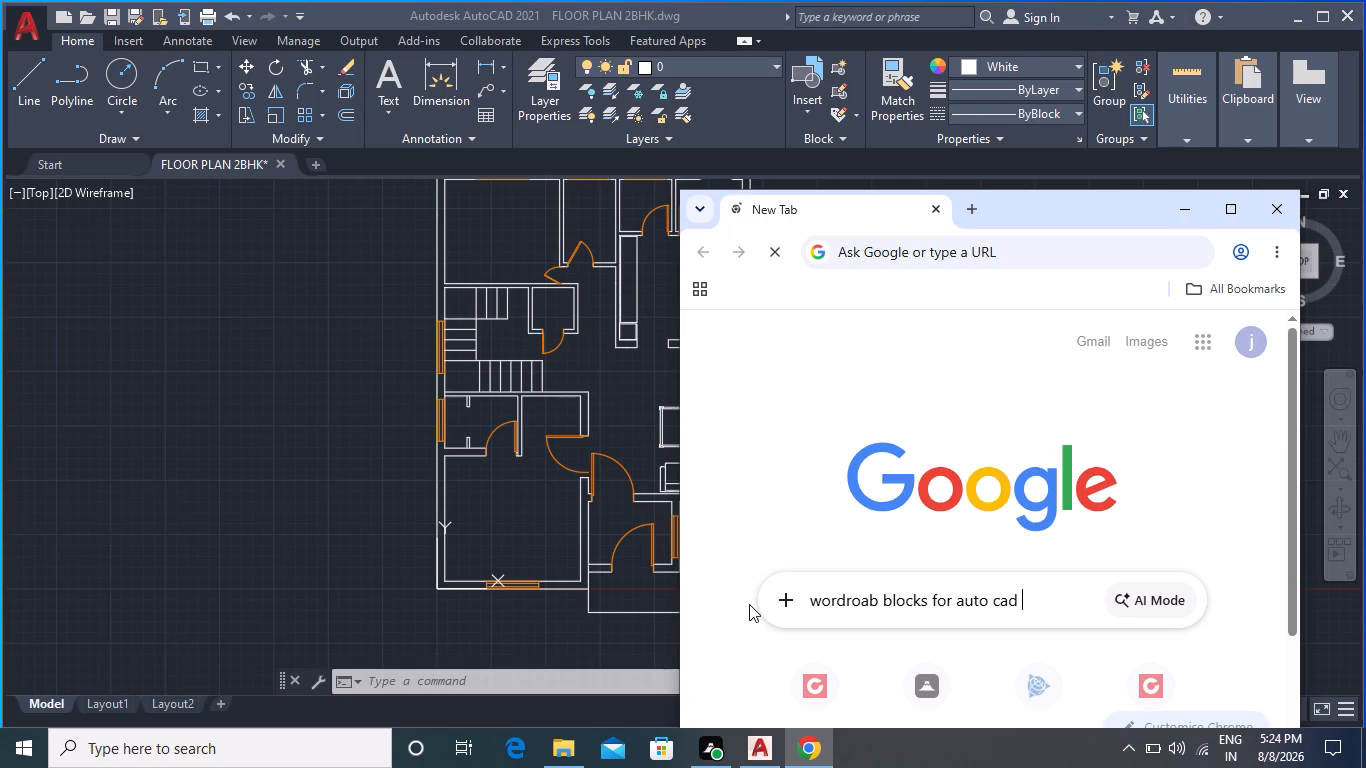
text(top)
key(space)
text(vew)
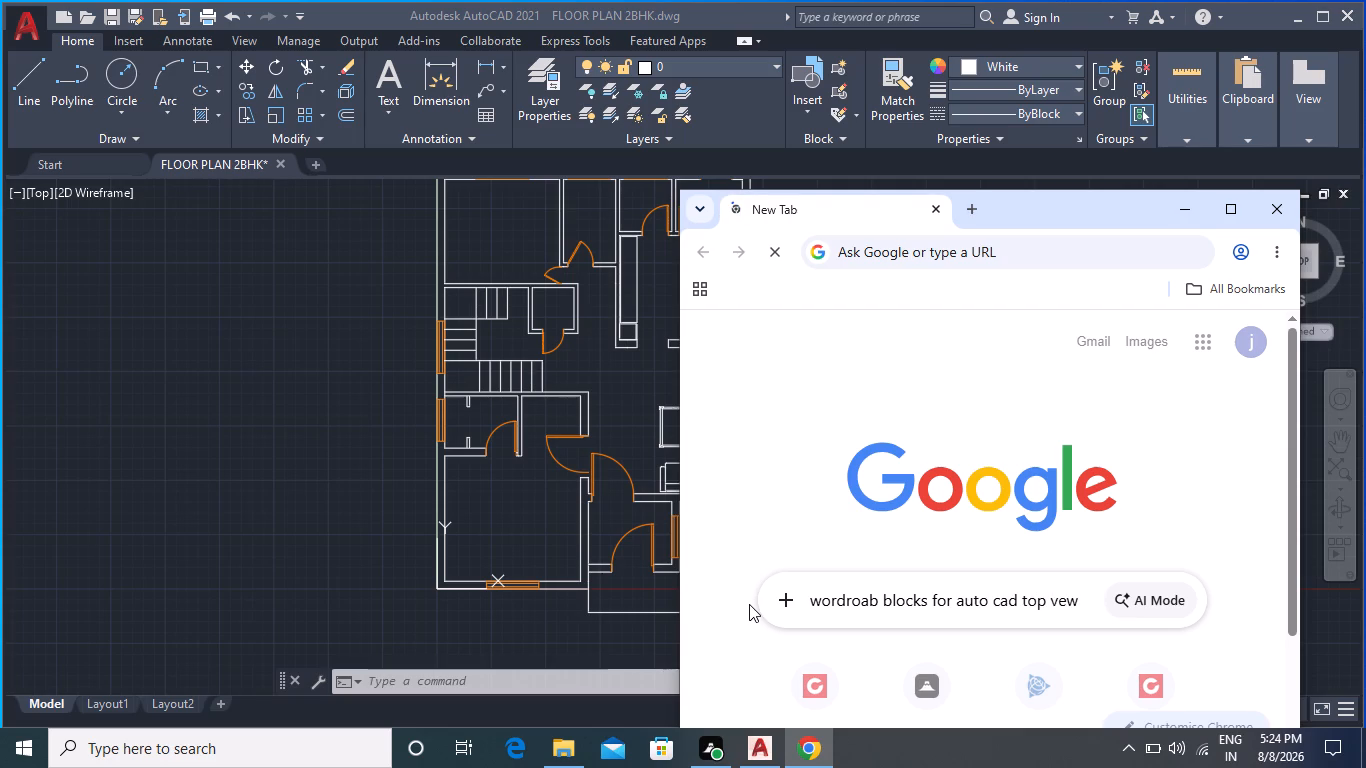
key(Return)
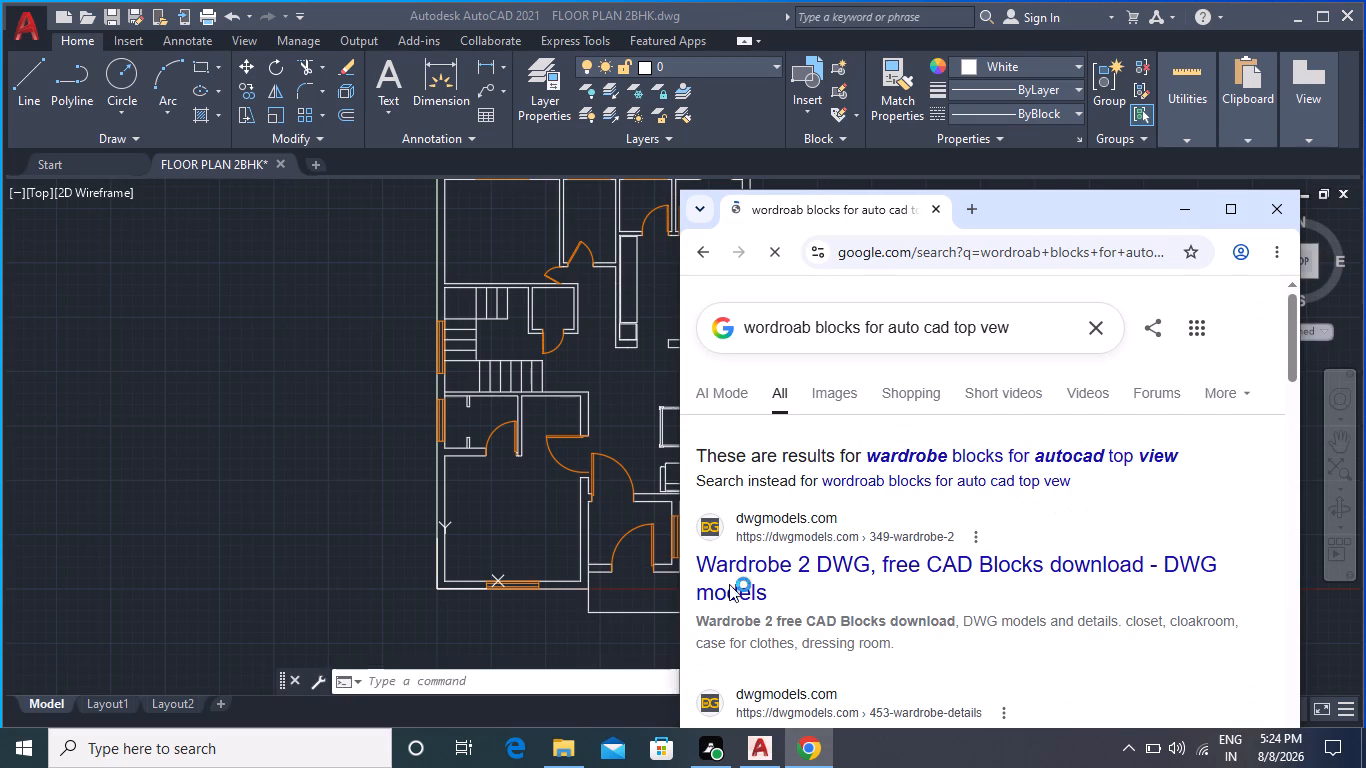
Open the dwgmodels.com Wardrobe 2 result and download its free DWG file of wardrobe blocks.
click(754, 569)
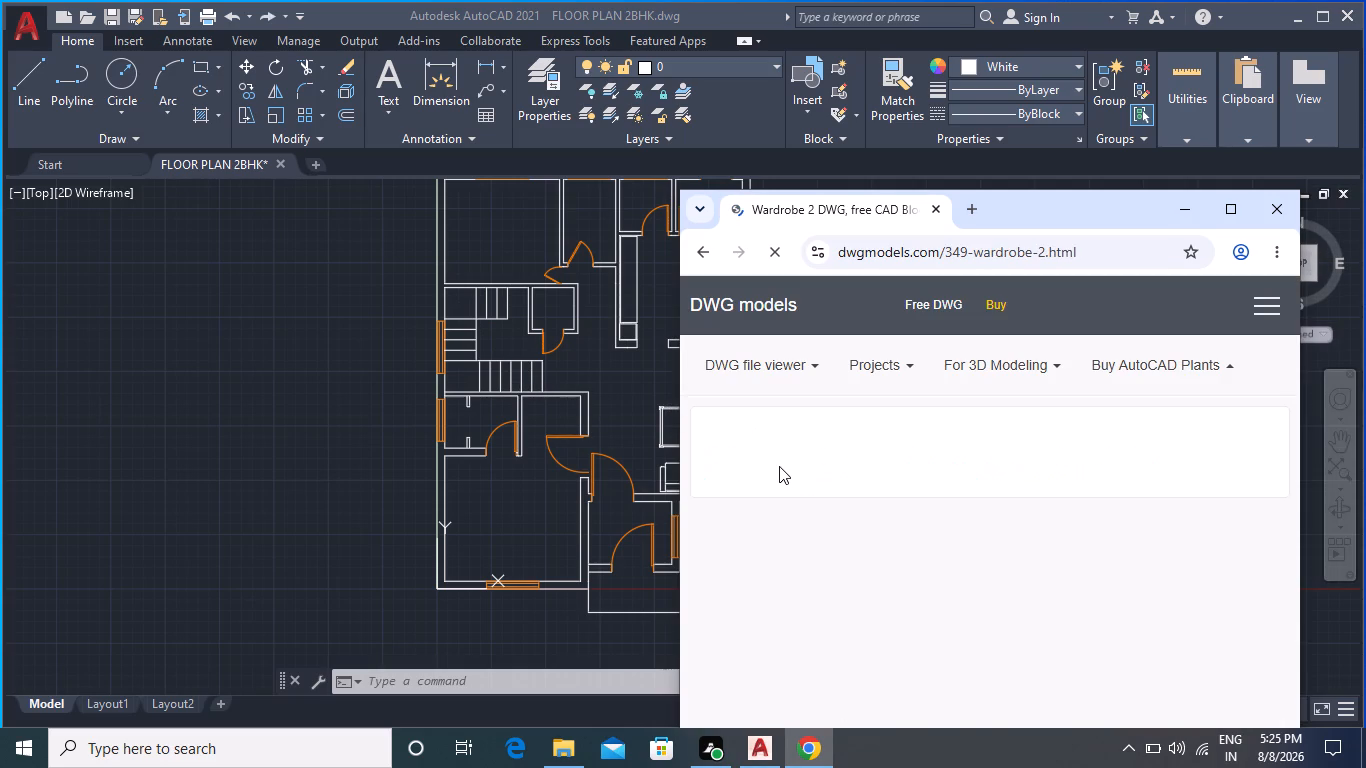
scroll(963, 562, down, 1)
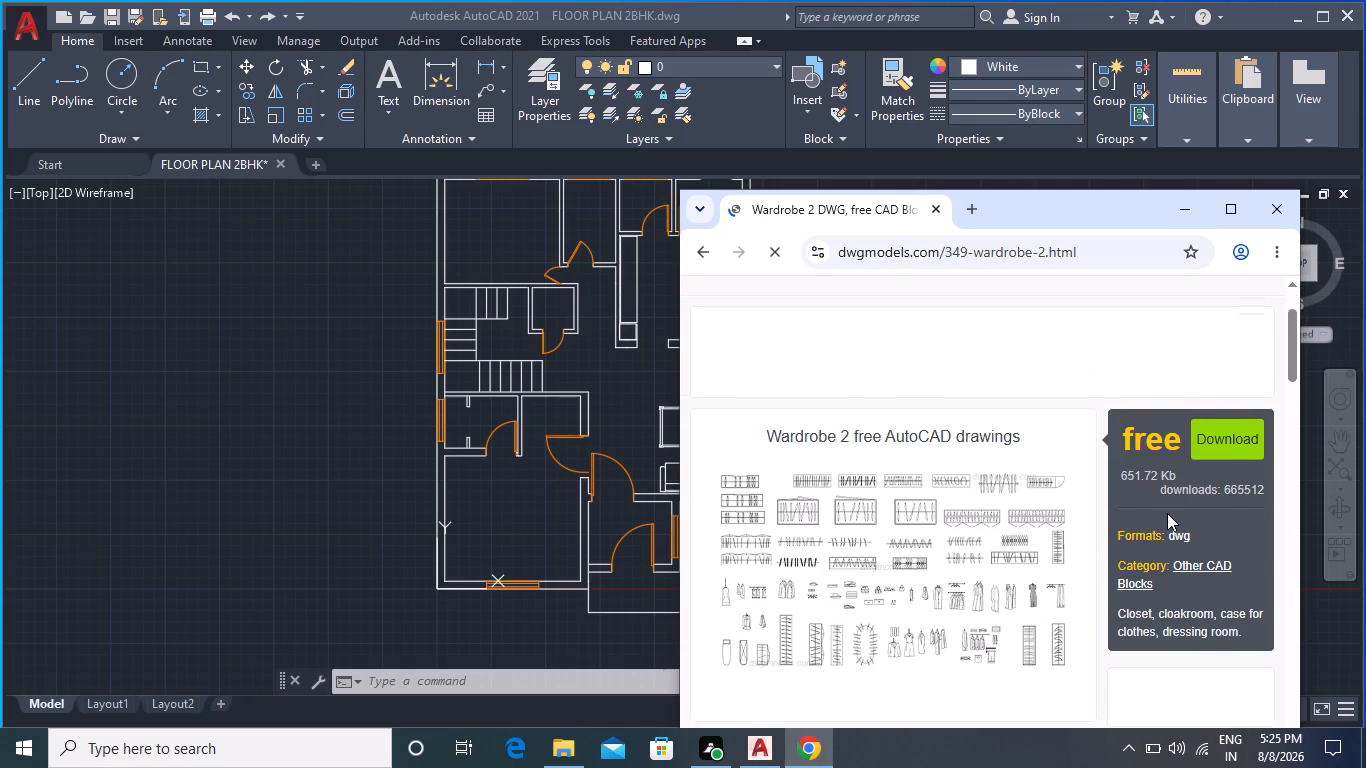
click(1227, 428)
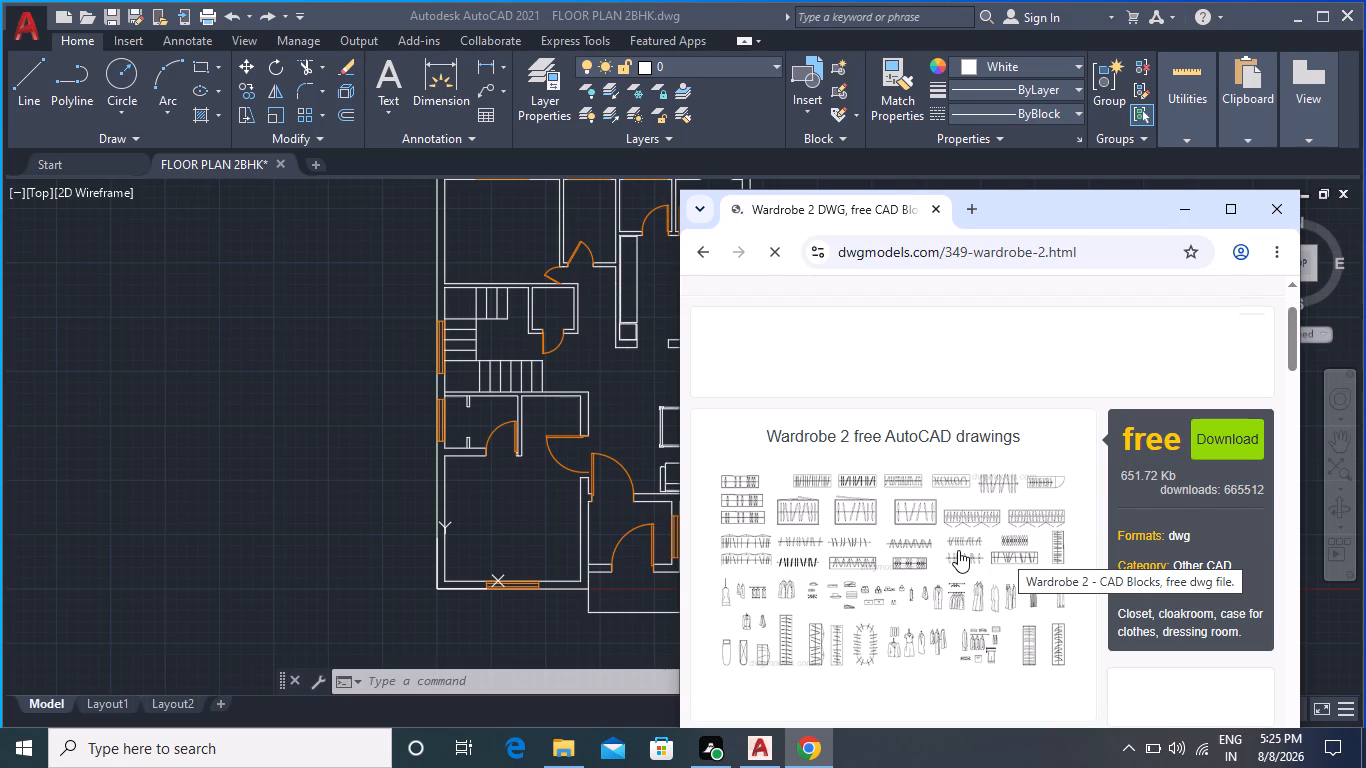
scroll(958, 550, down, 1)
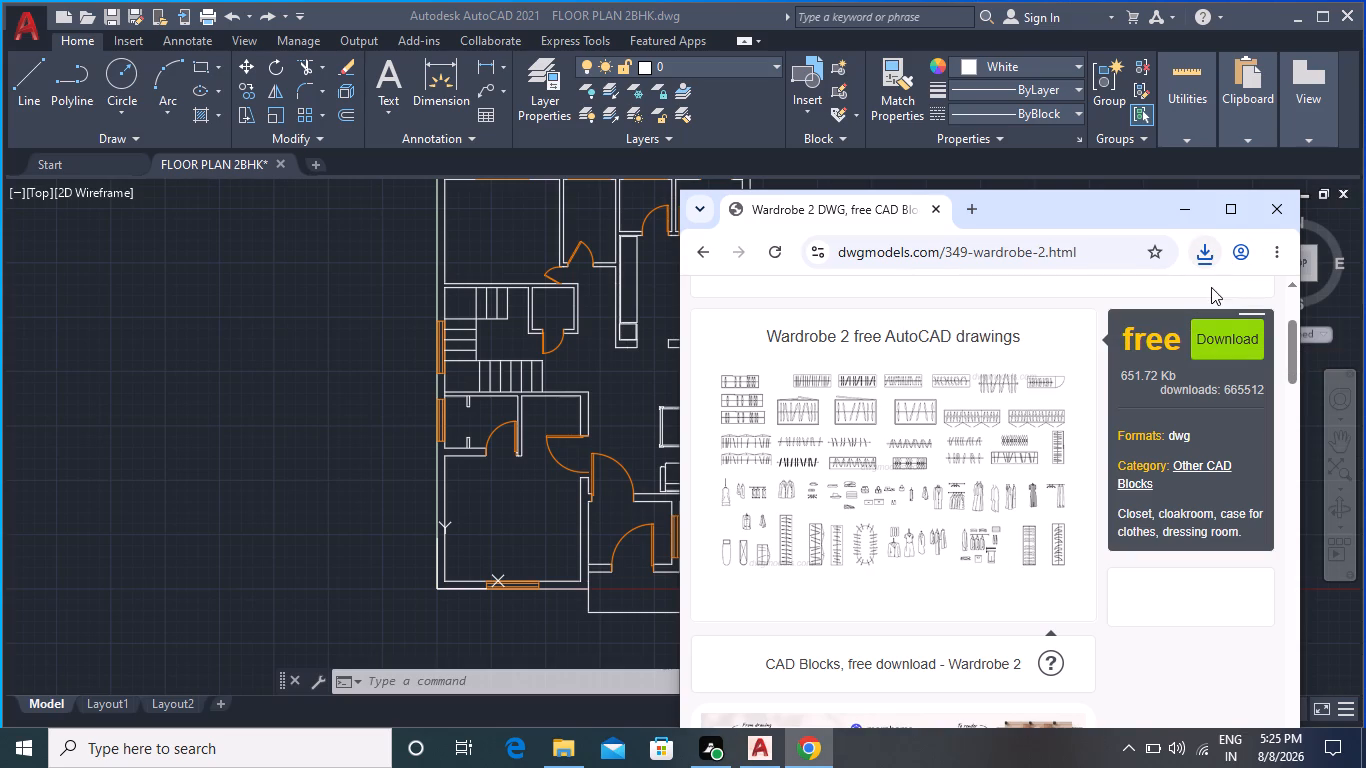
click(1215, 330)
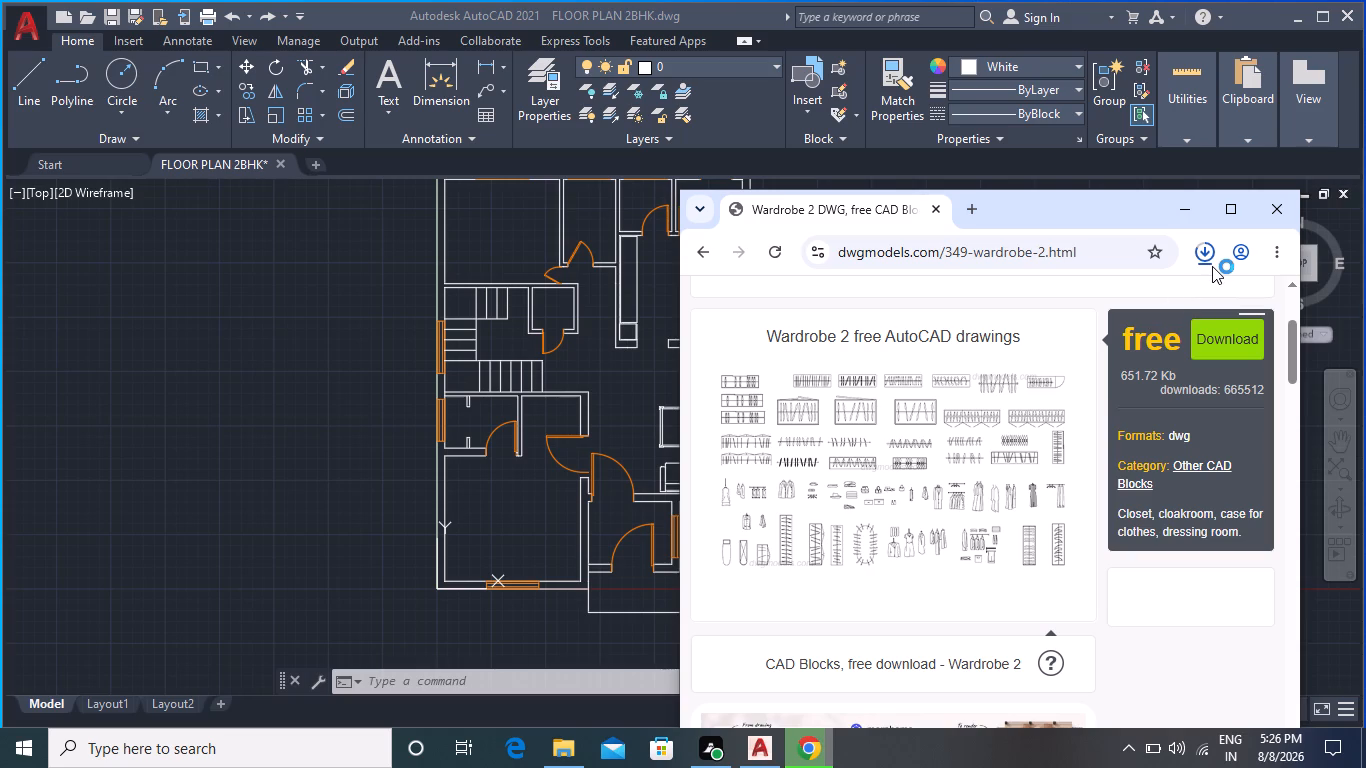
Look through the other AutoCAD models offered further down the Wardrobe 2 page.
scroll(990, 464, down, 6)
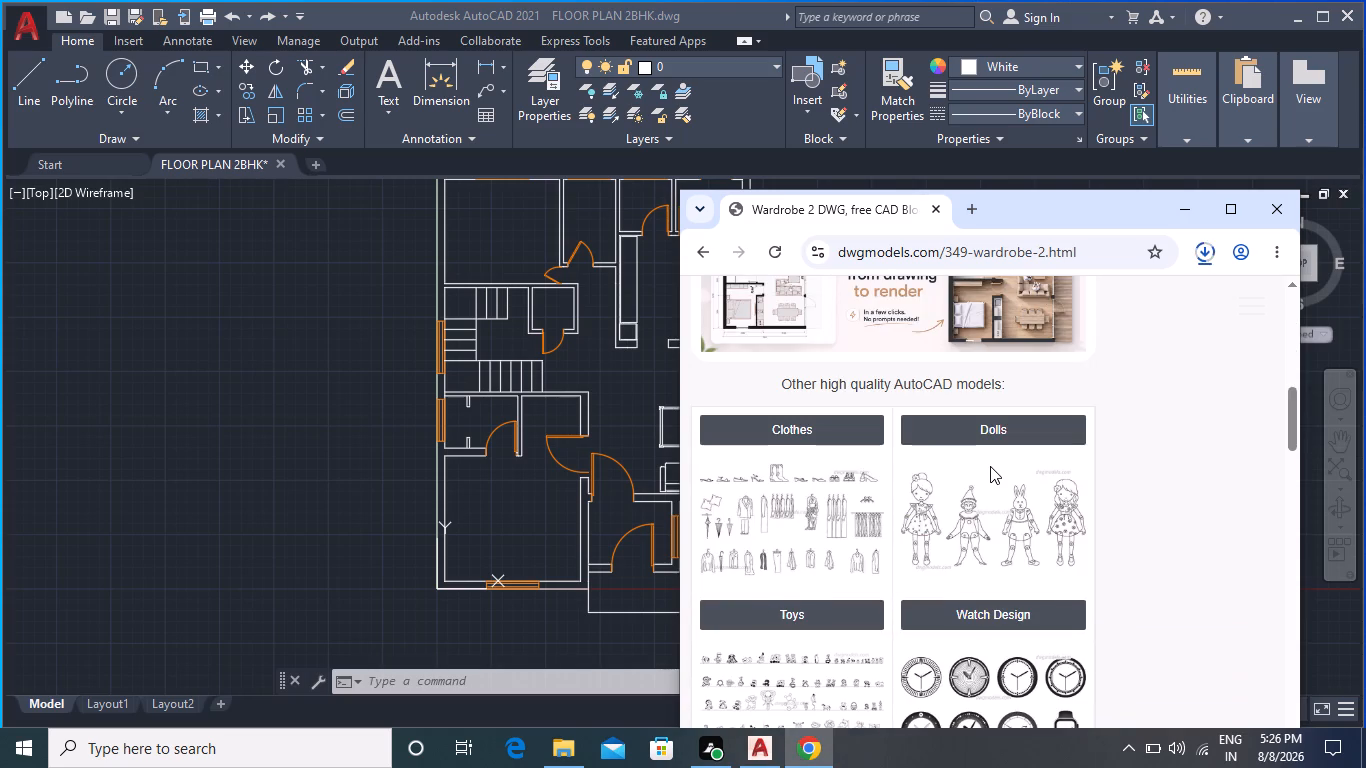
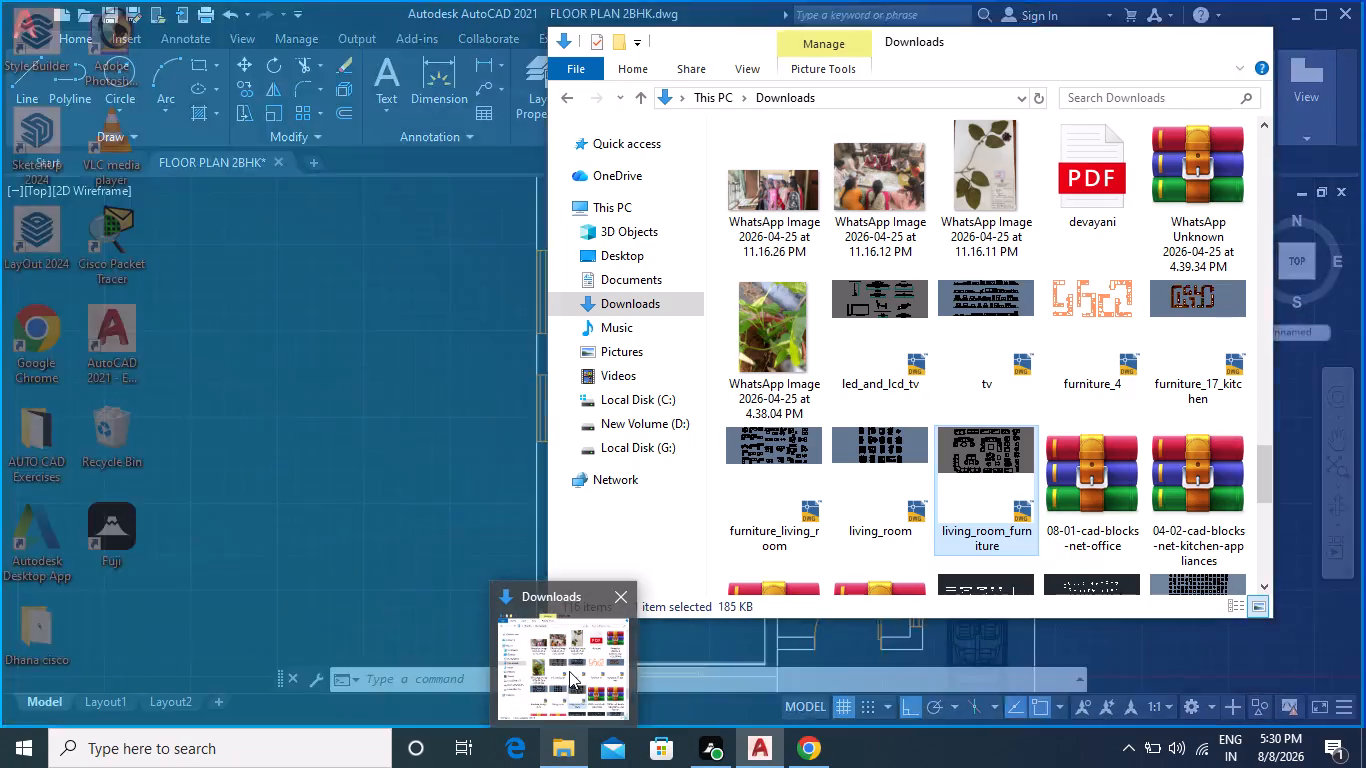
Delete the duplicate wardrobe_2 drawing from the Downloads folder, leaving the wardrobe_2 (1) copy.
click(575, 754)
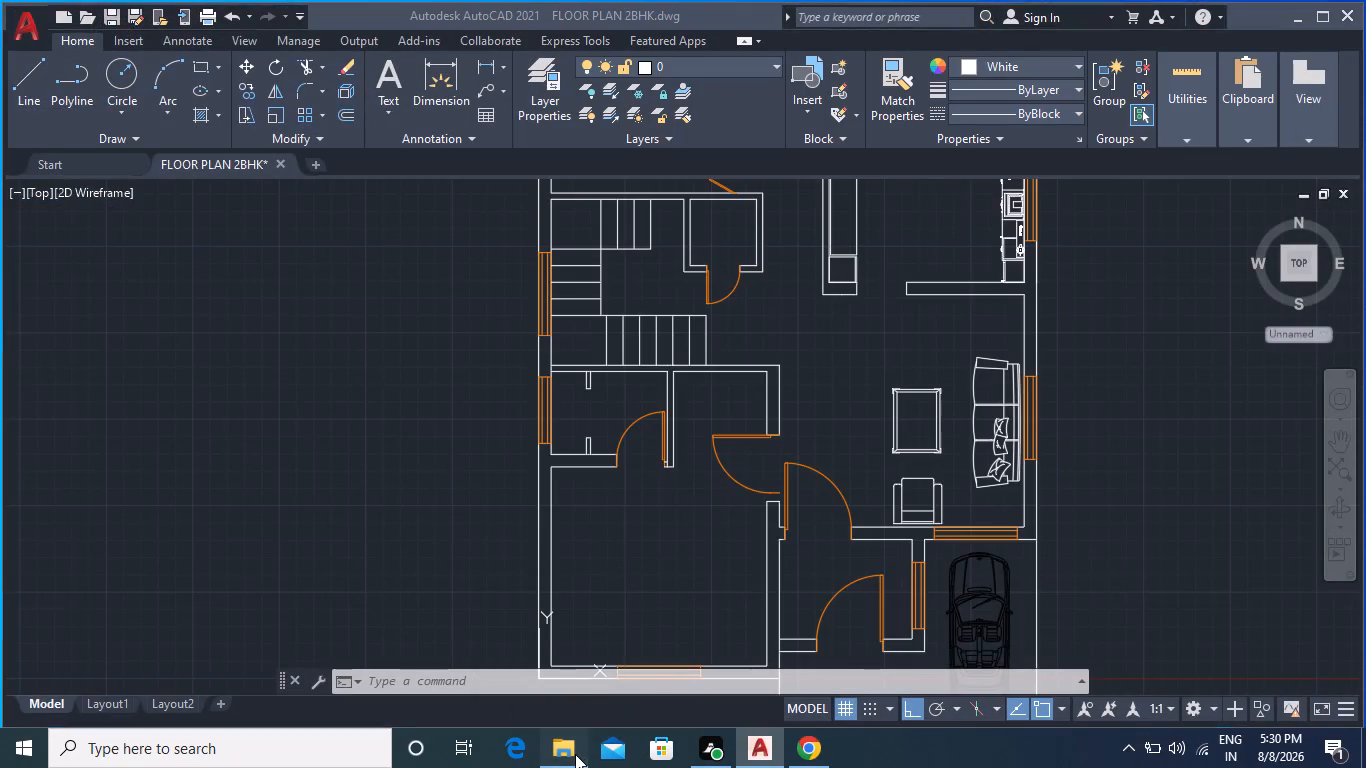
scroll(850, 341, up, 6)
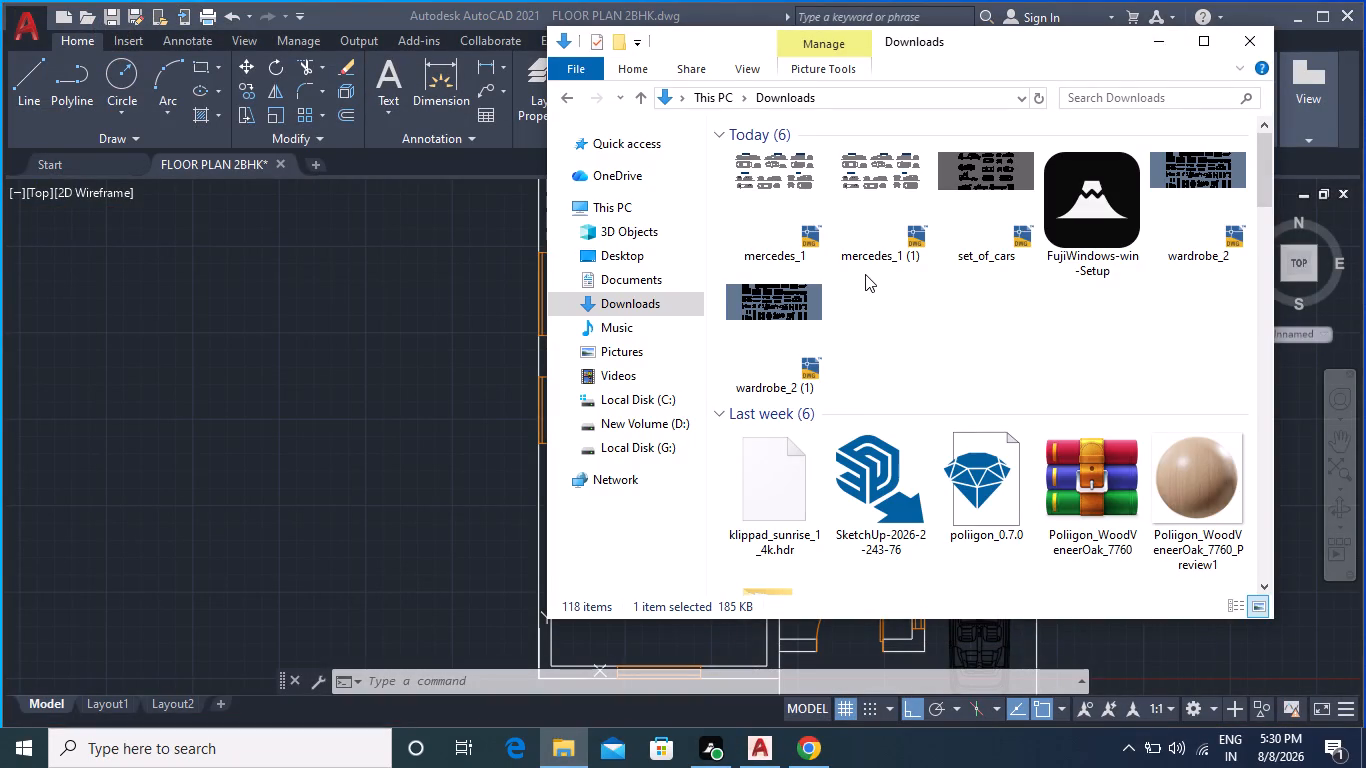
click(766, 323)
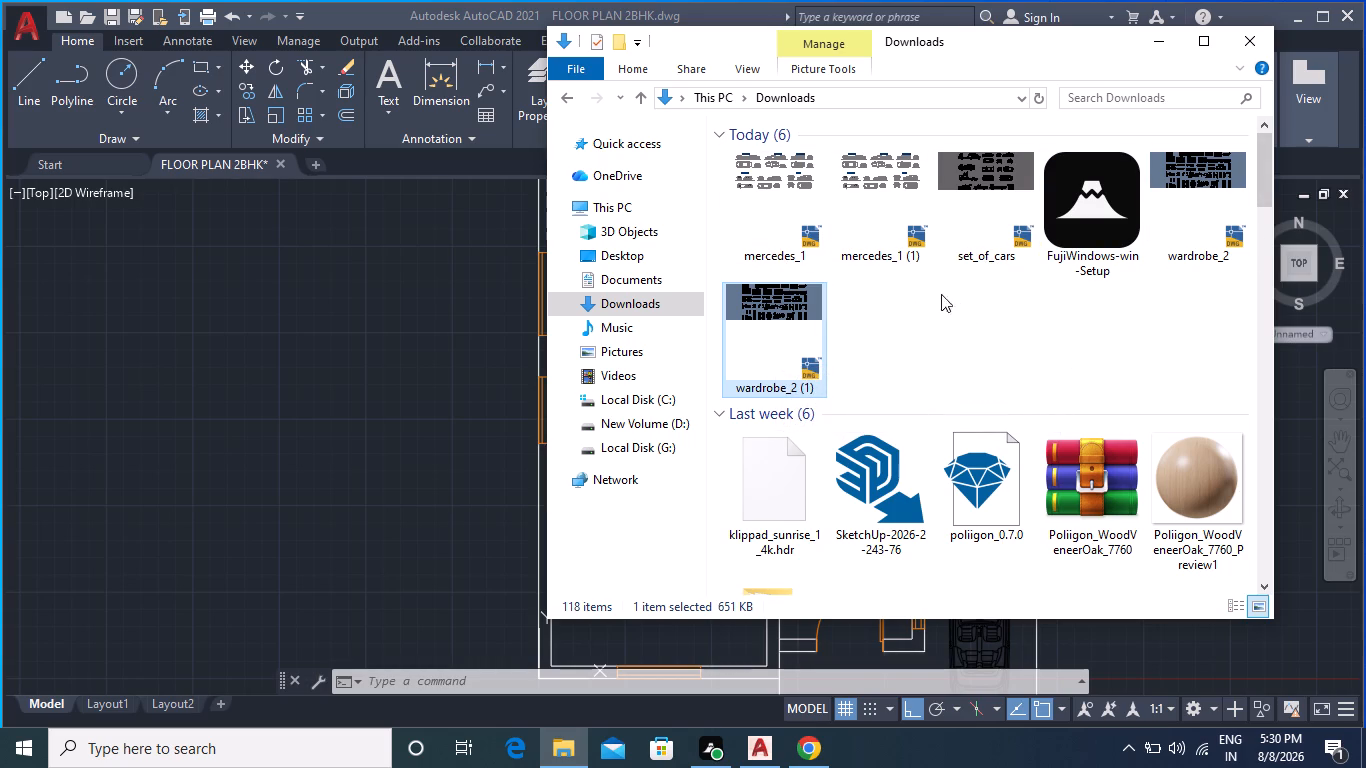
right_click(785, 330)
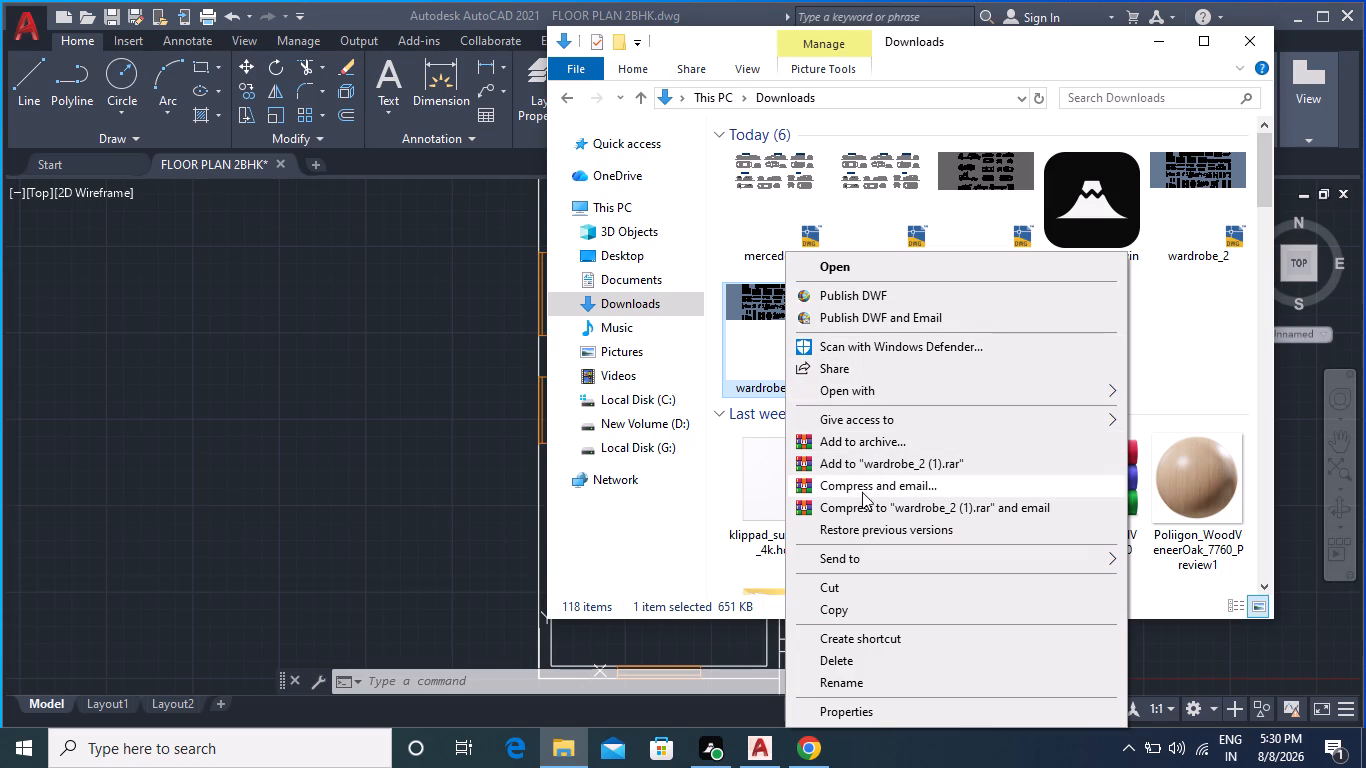
click(1200, 264)
right_click(1200, 226)
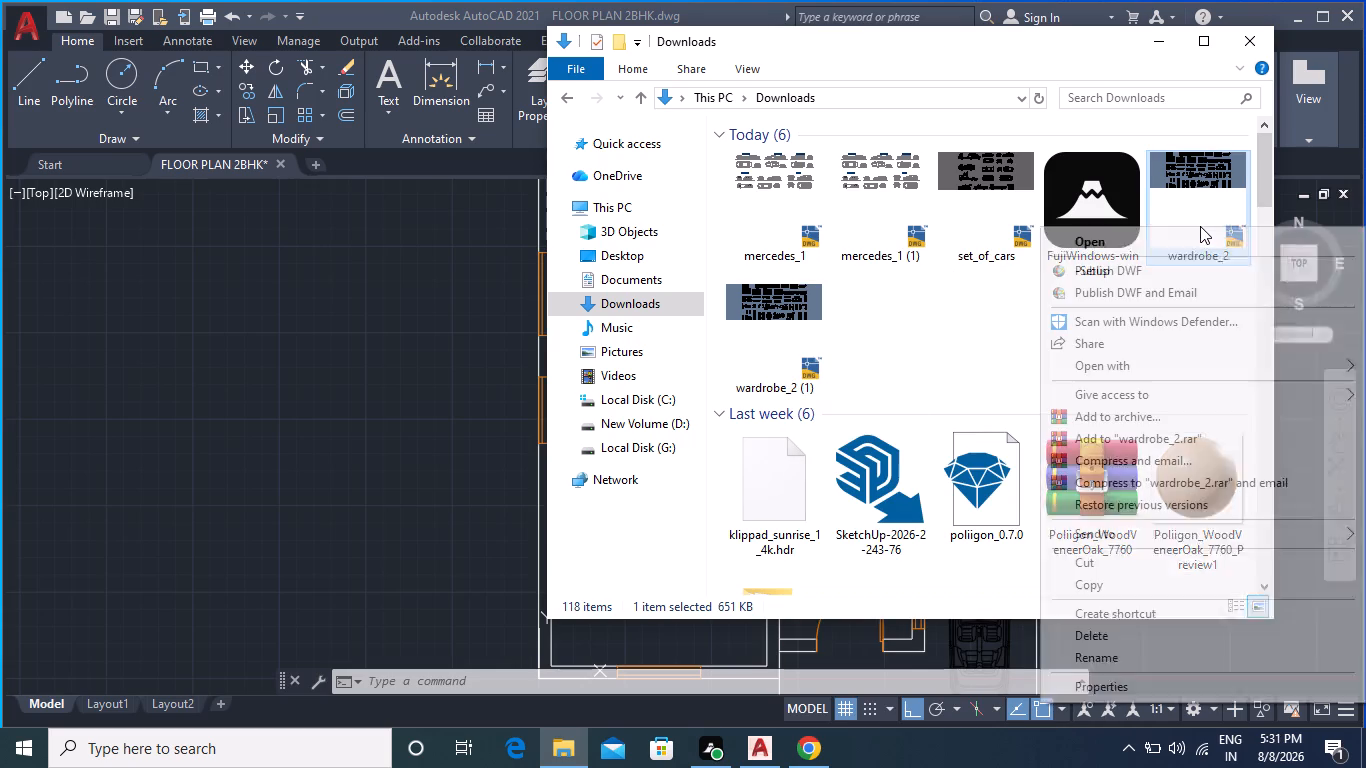
click(1117, 633)
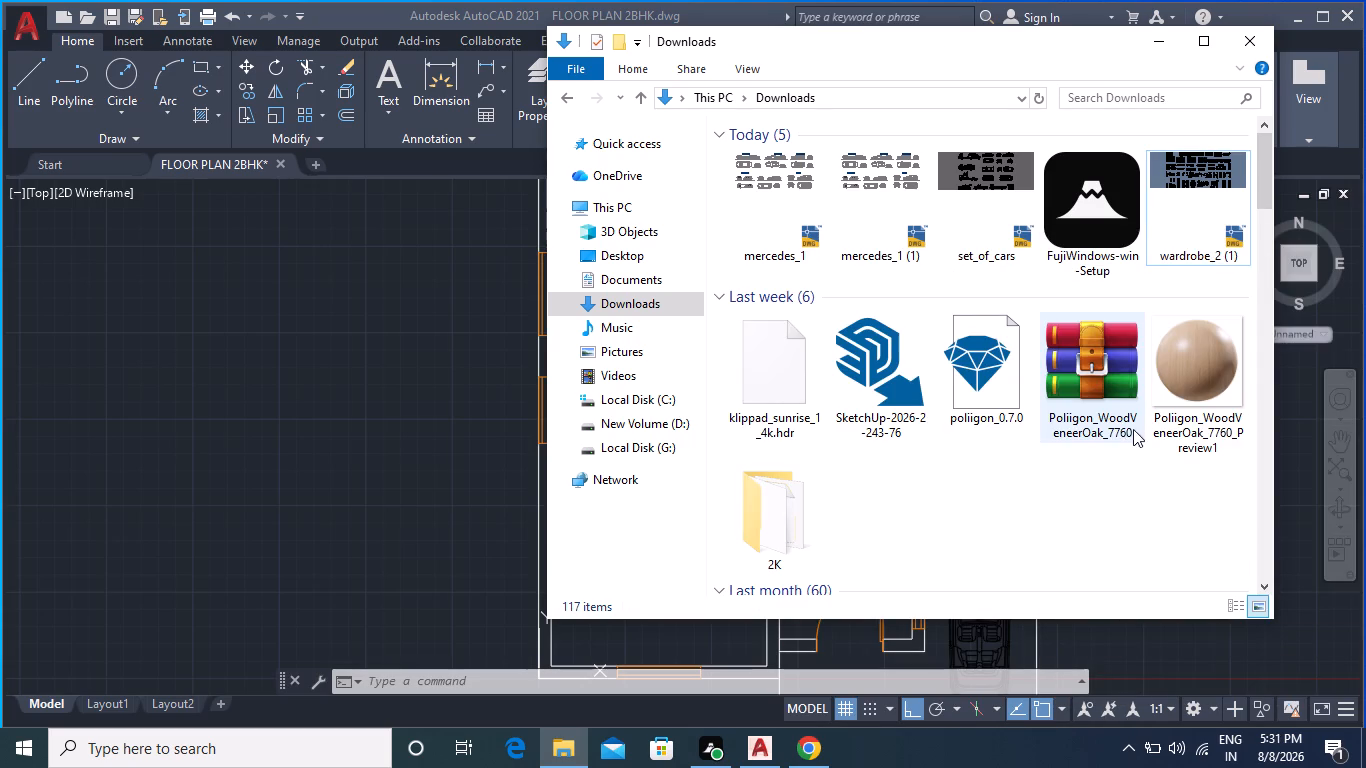
Open the wardrobe_2 (1) drawing from Downloads and bring its top-view wardrobe rows into view.
double_click(1180, 228)
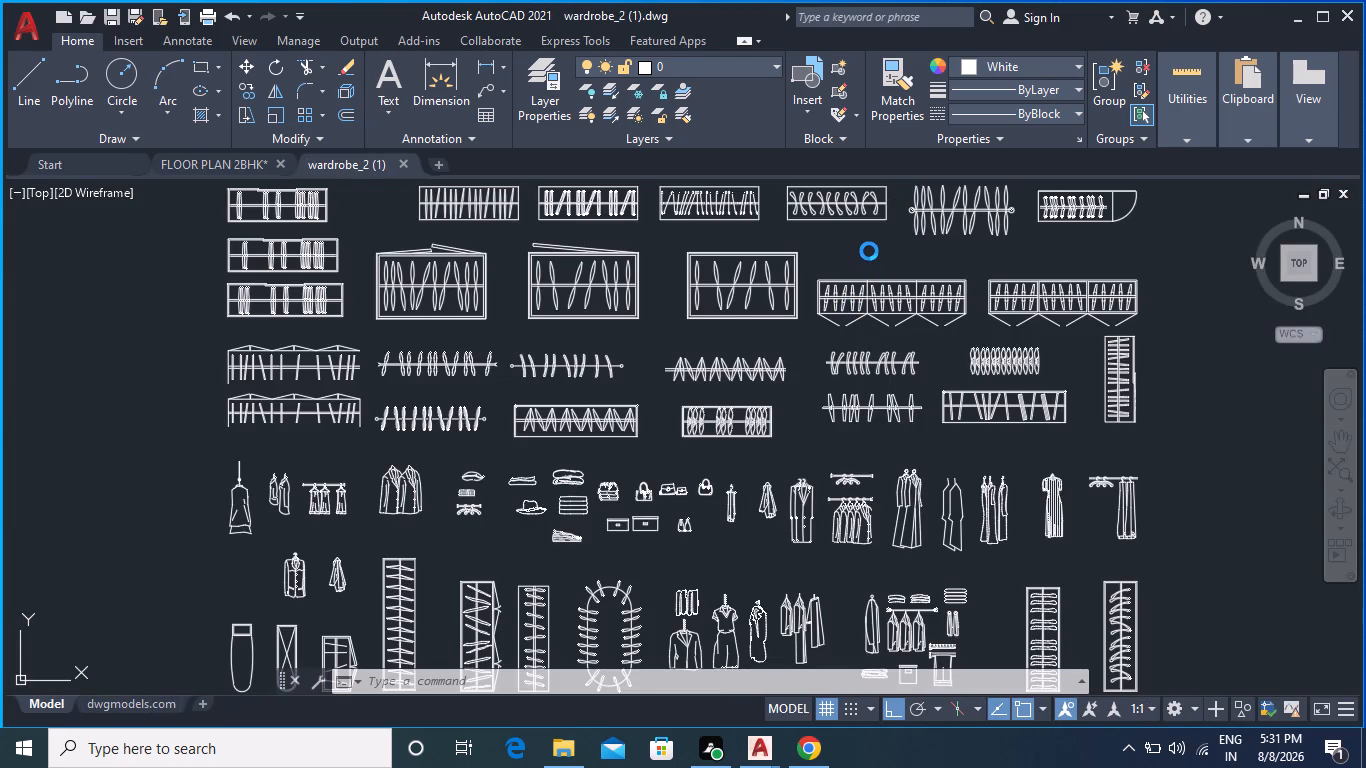
middle_drag(726, 235, 718, 299)
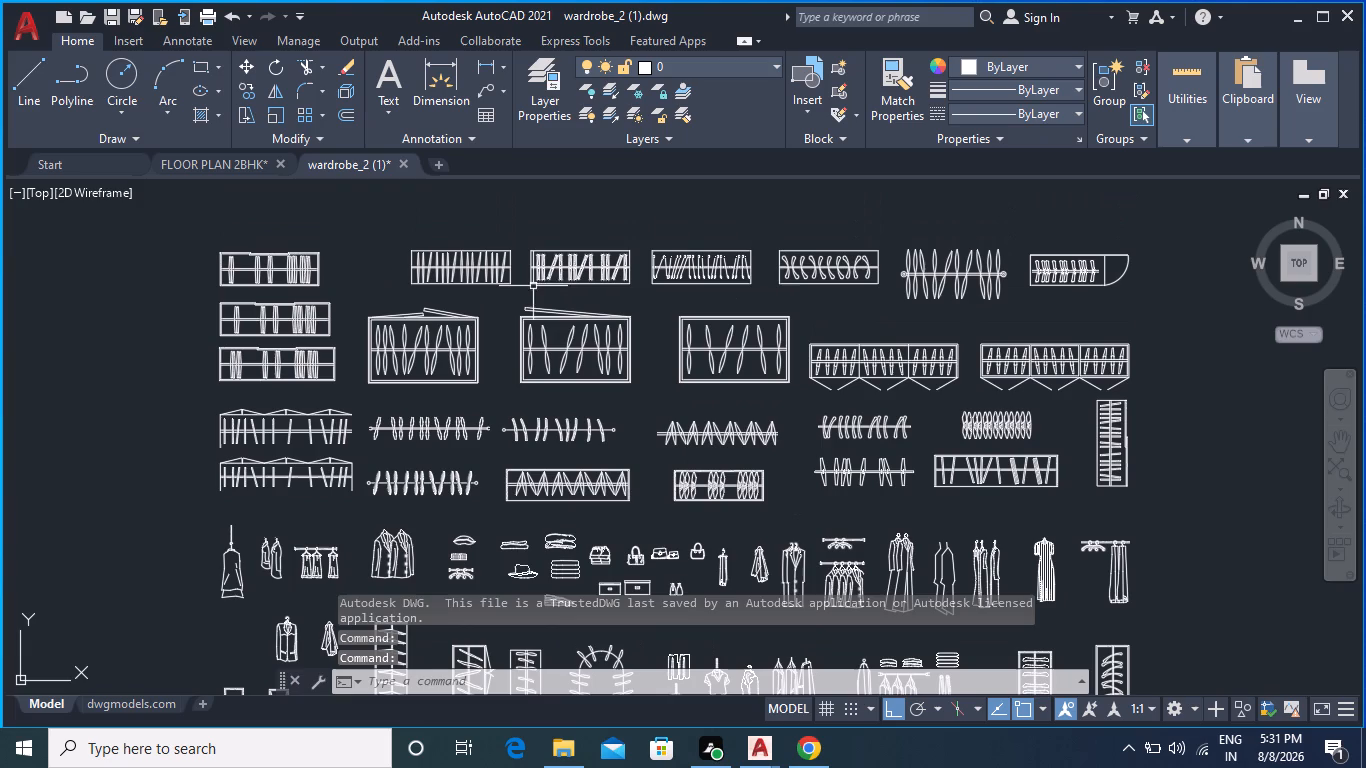
middle_drag(854, 322, 876, 267)
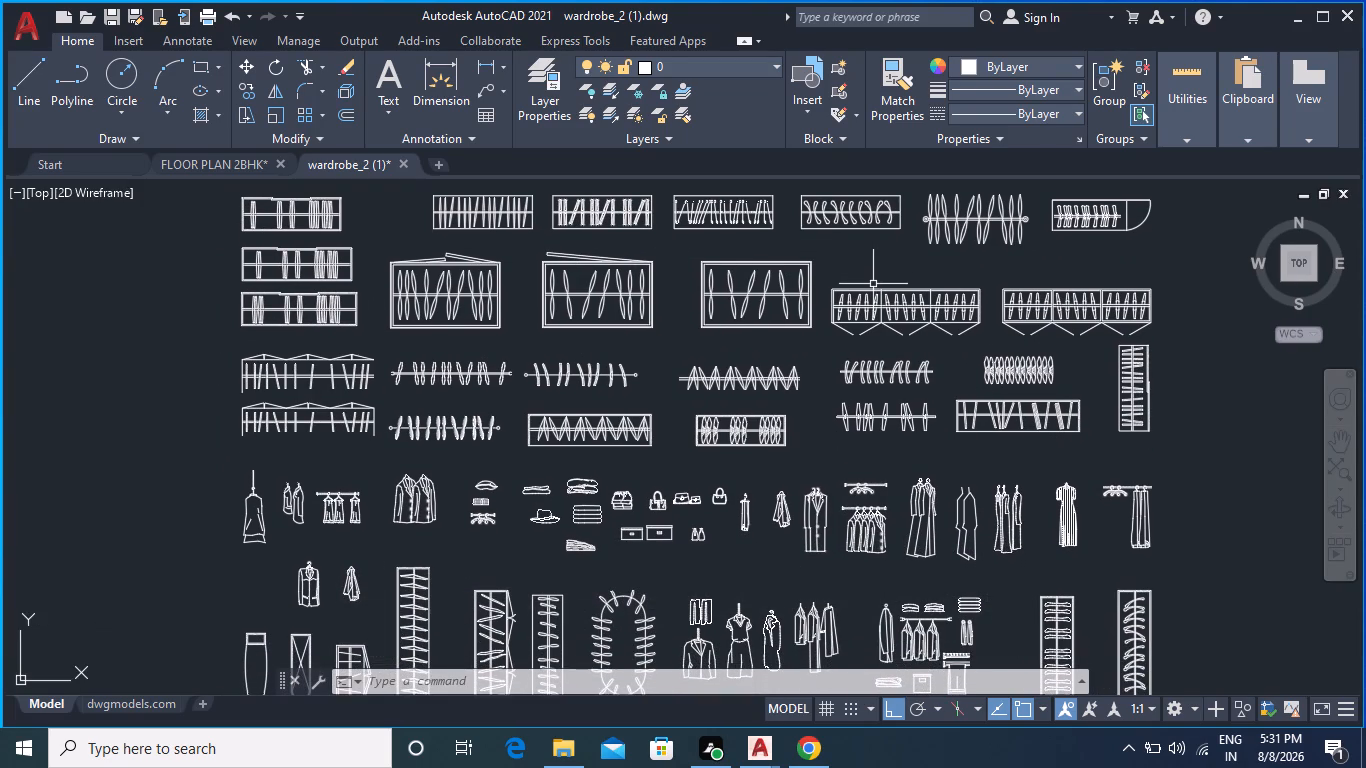
middle_drag(864, 268, 858, 287)
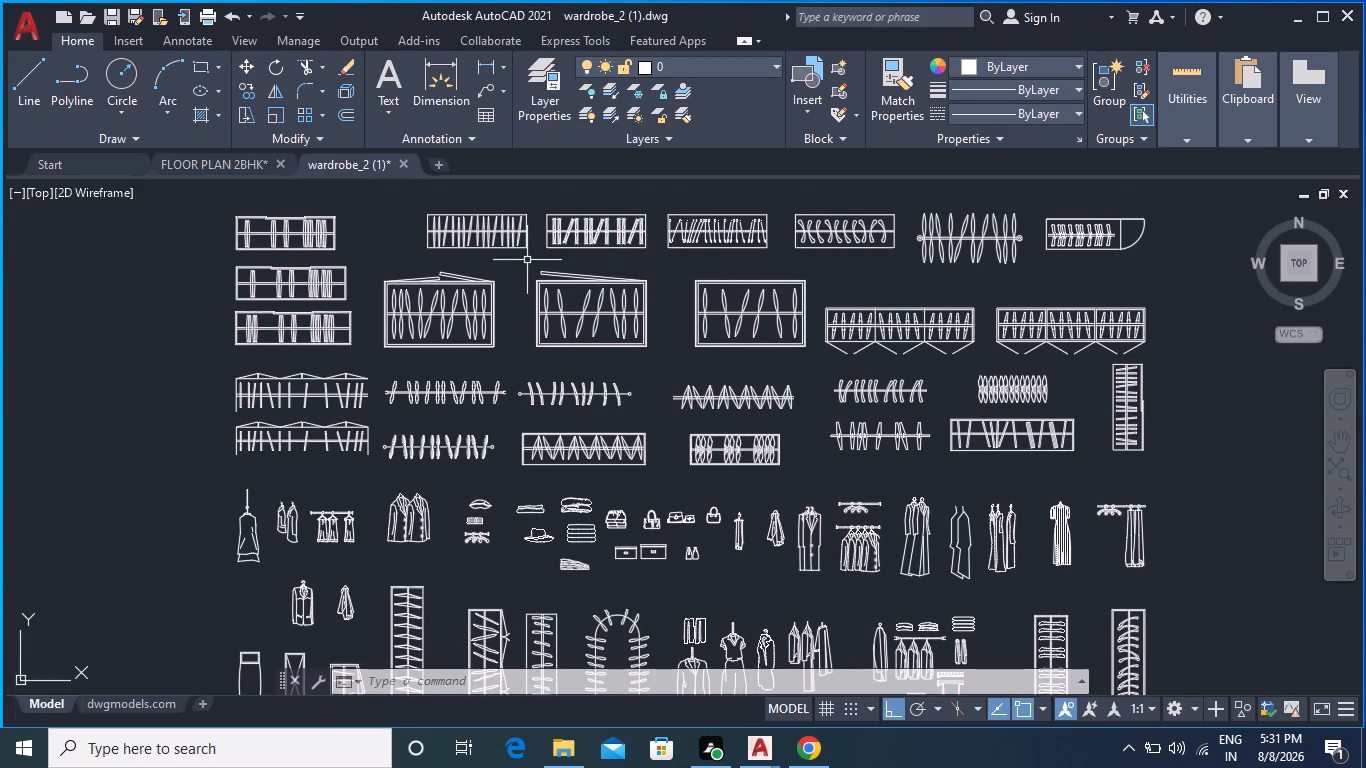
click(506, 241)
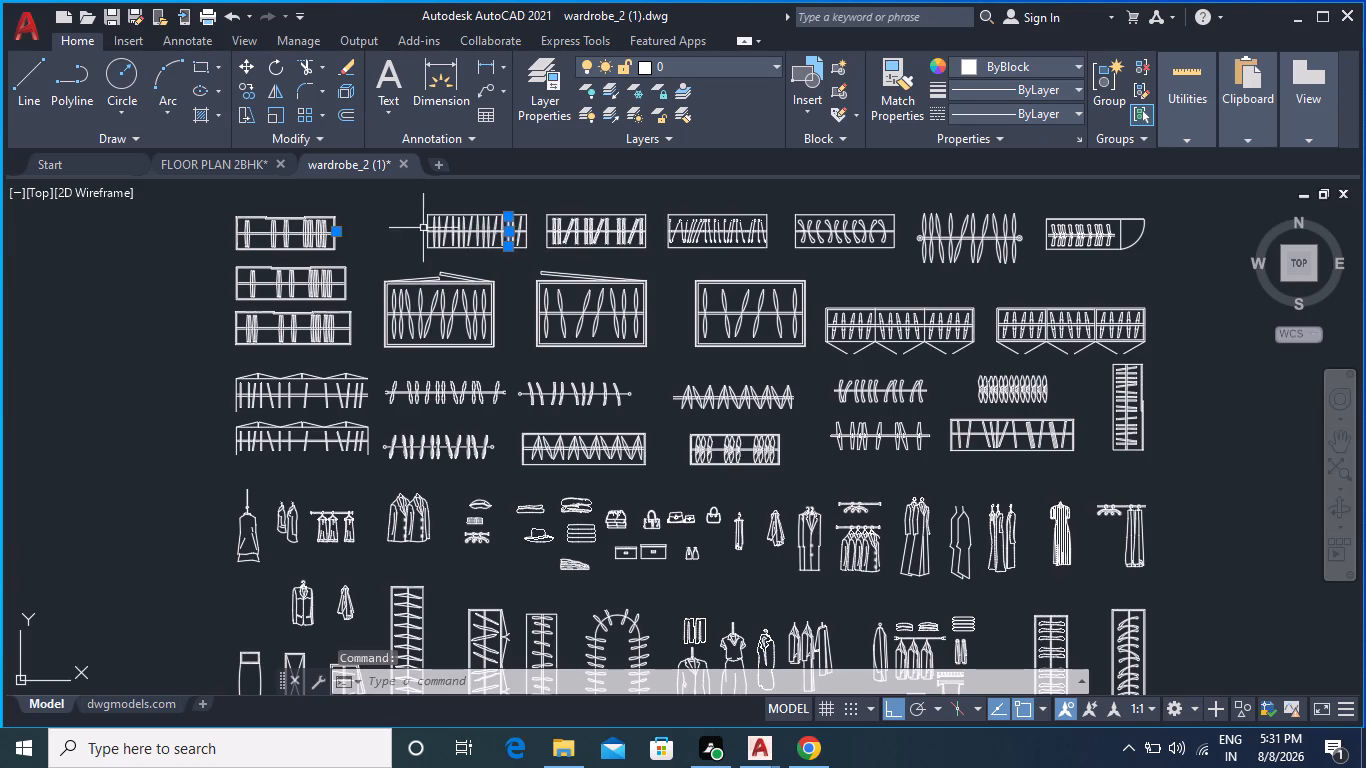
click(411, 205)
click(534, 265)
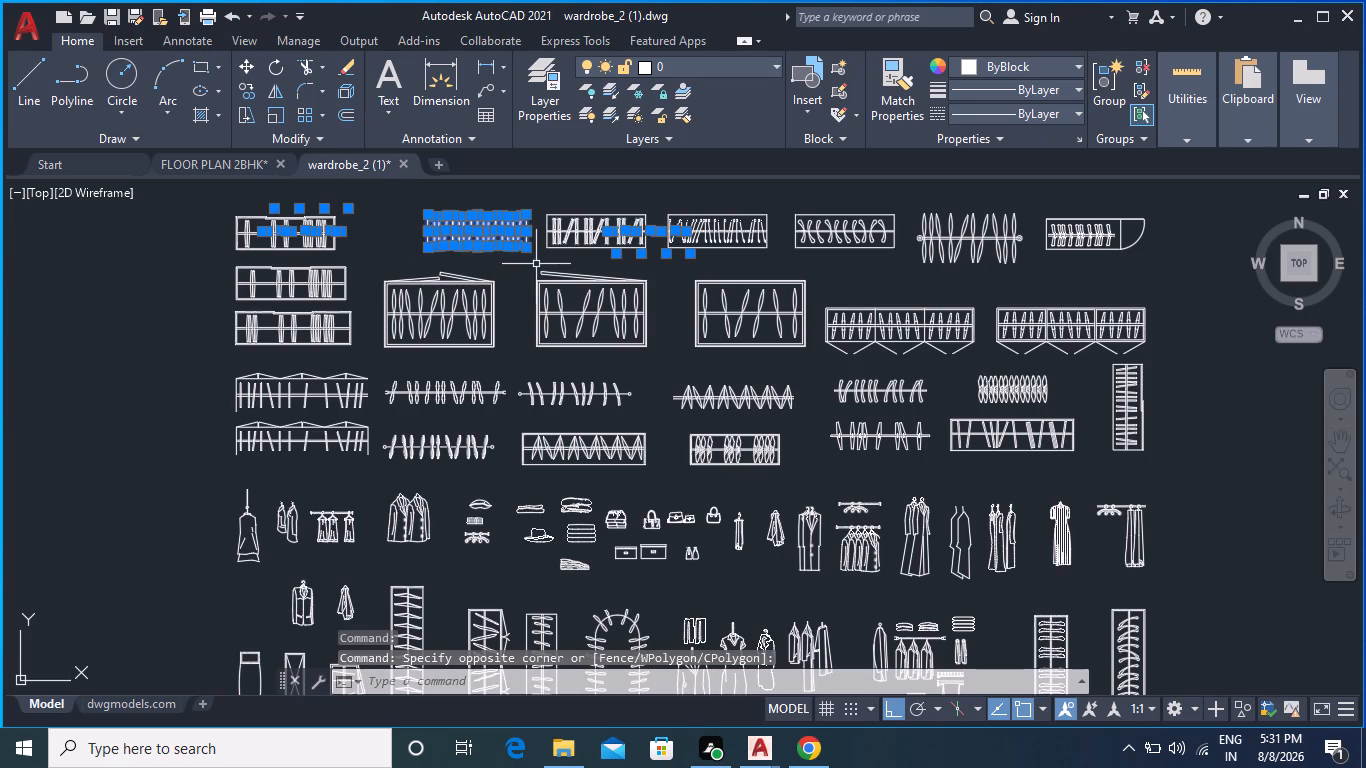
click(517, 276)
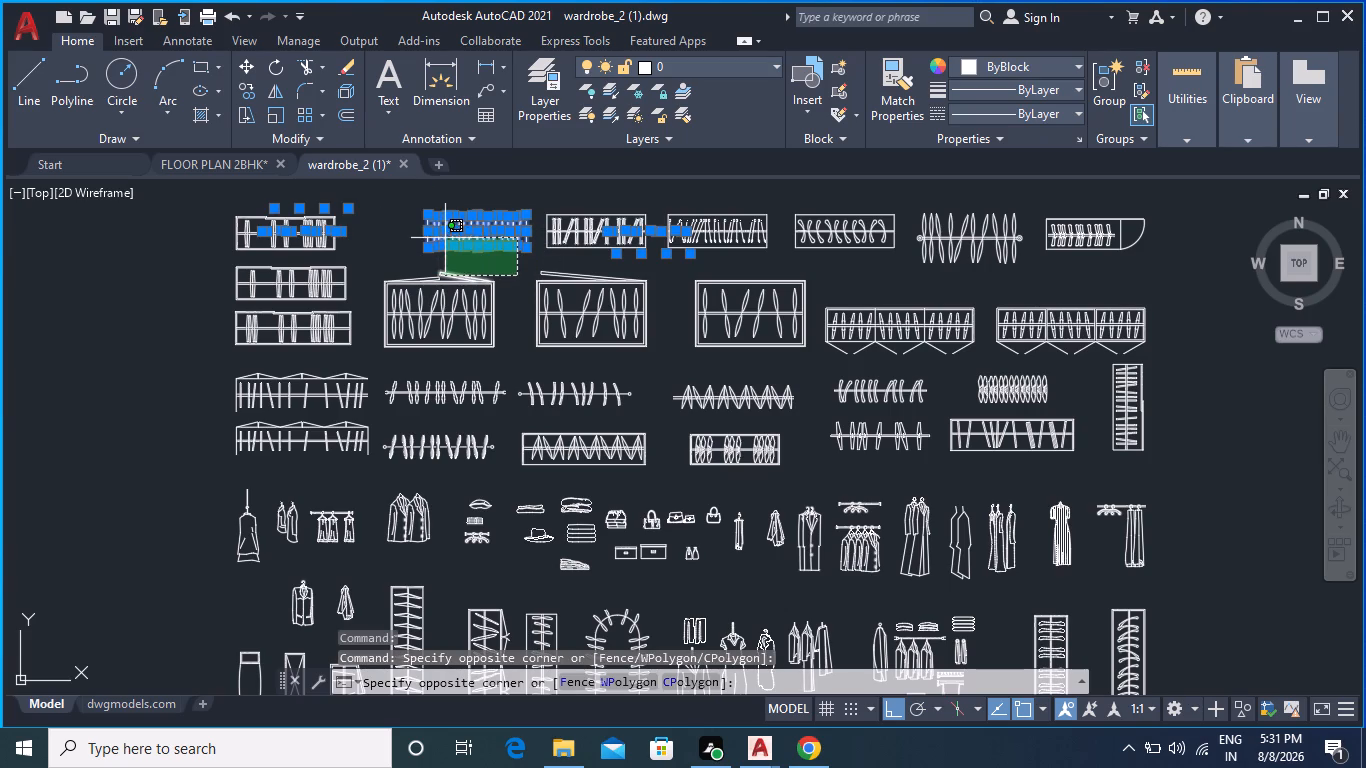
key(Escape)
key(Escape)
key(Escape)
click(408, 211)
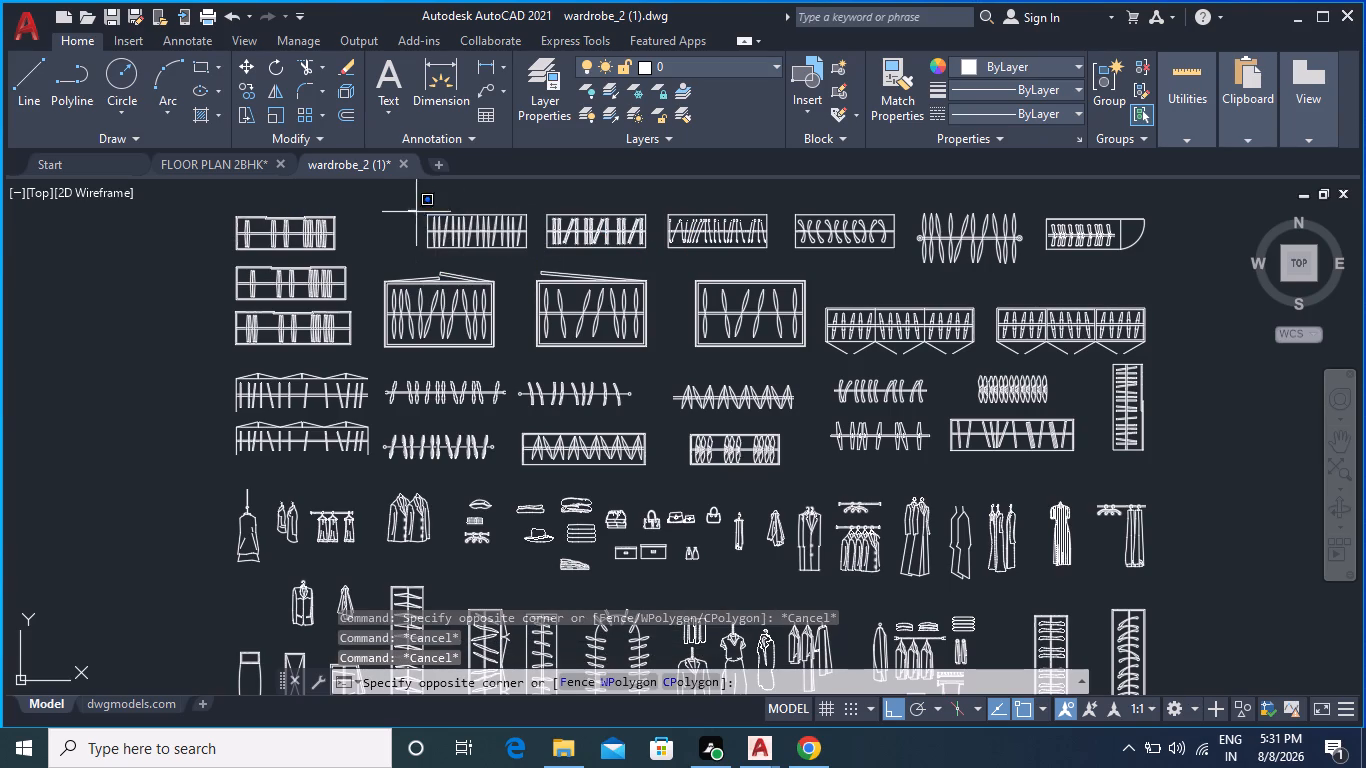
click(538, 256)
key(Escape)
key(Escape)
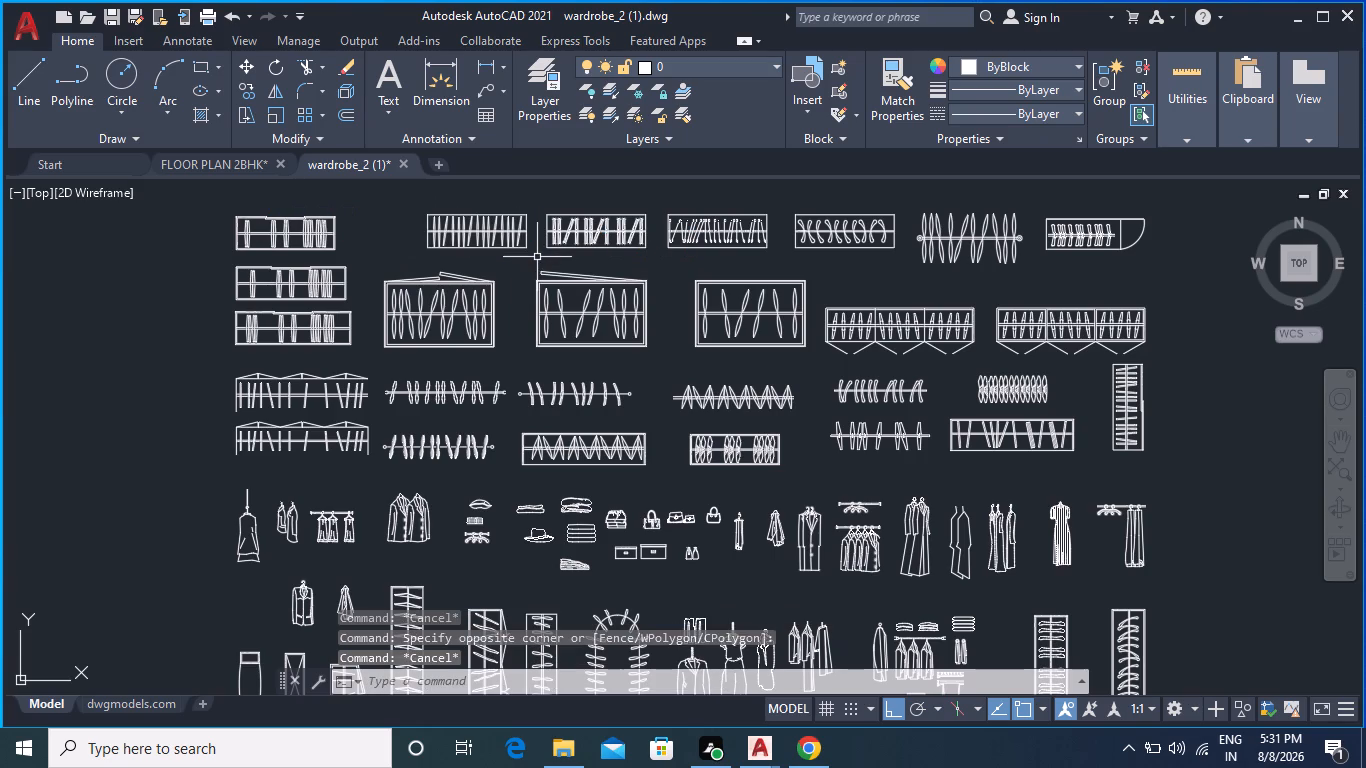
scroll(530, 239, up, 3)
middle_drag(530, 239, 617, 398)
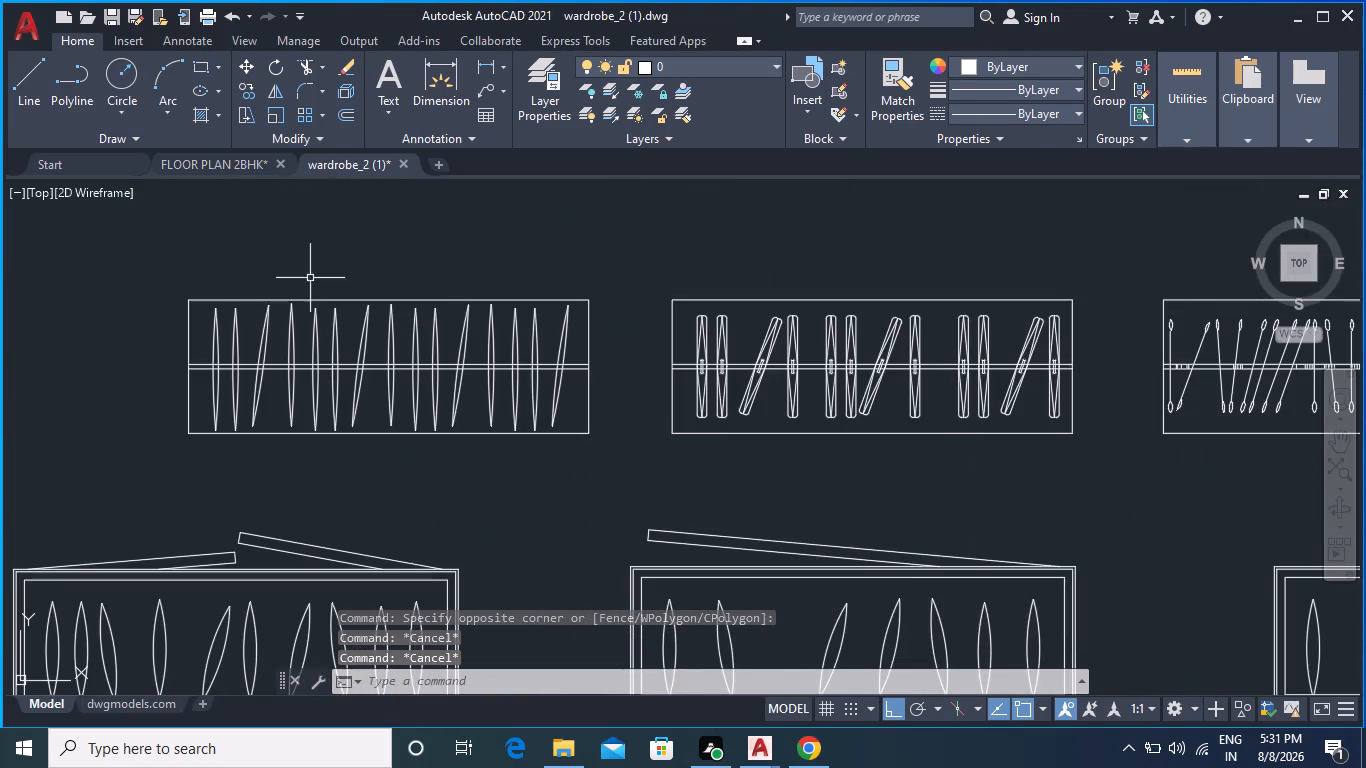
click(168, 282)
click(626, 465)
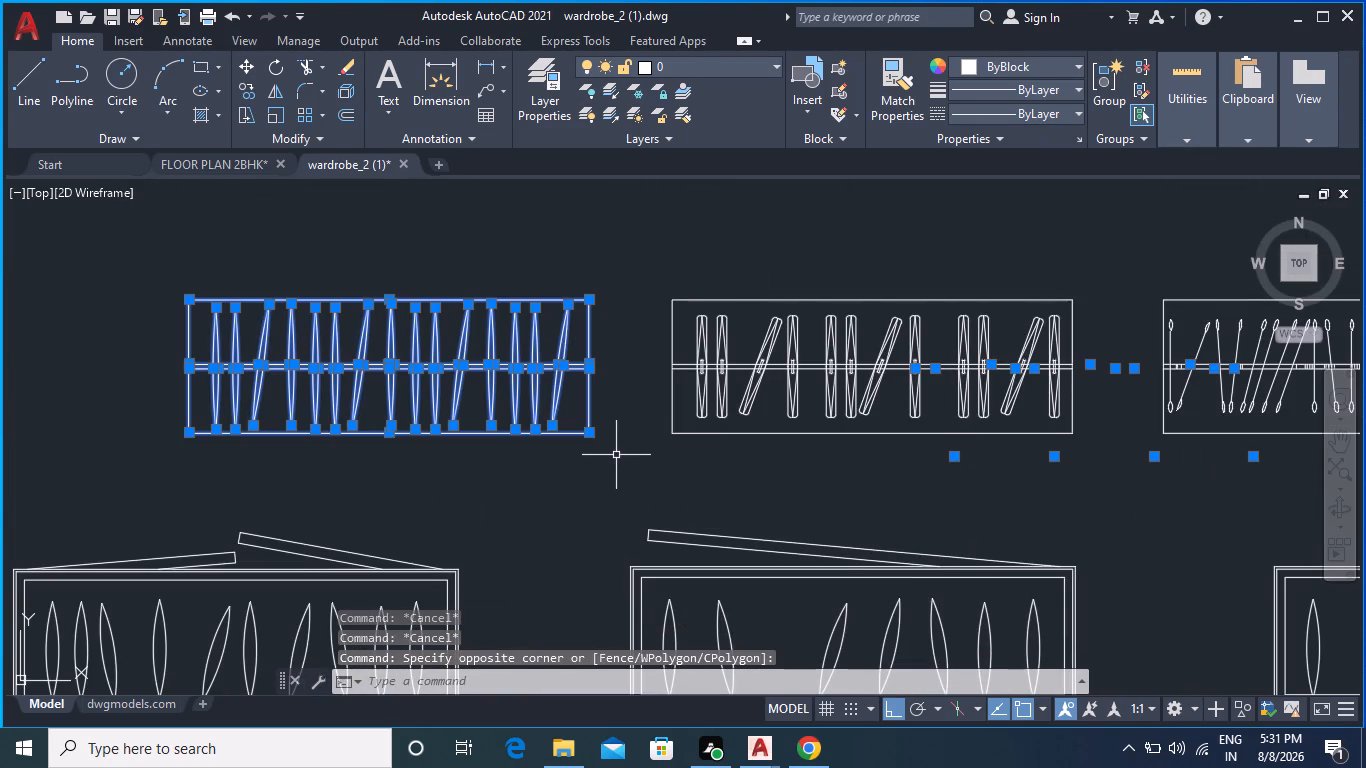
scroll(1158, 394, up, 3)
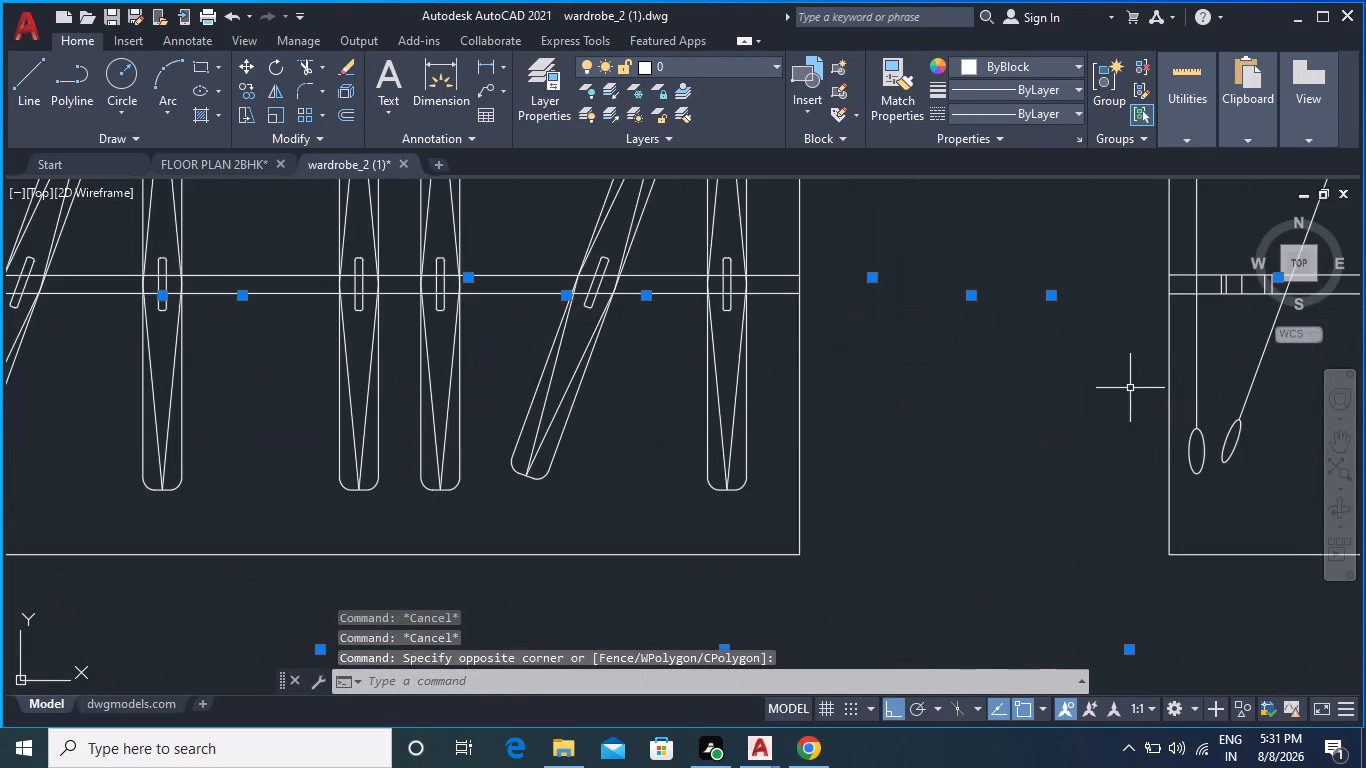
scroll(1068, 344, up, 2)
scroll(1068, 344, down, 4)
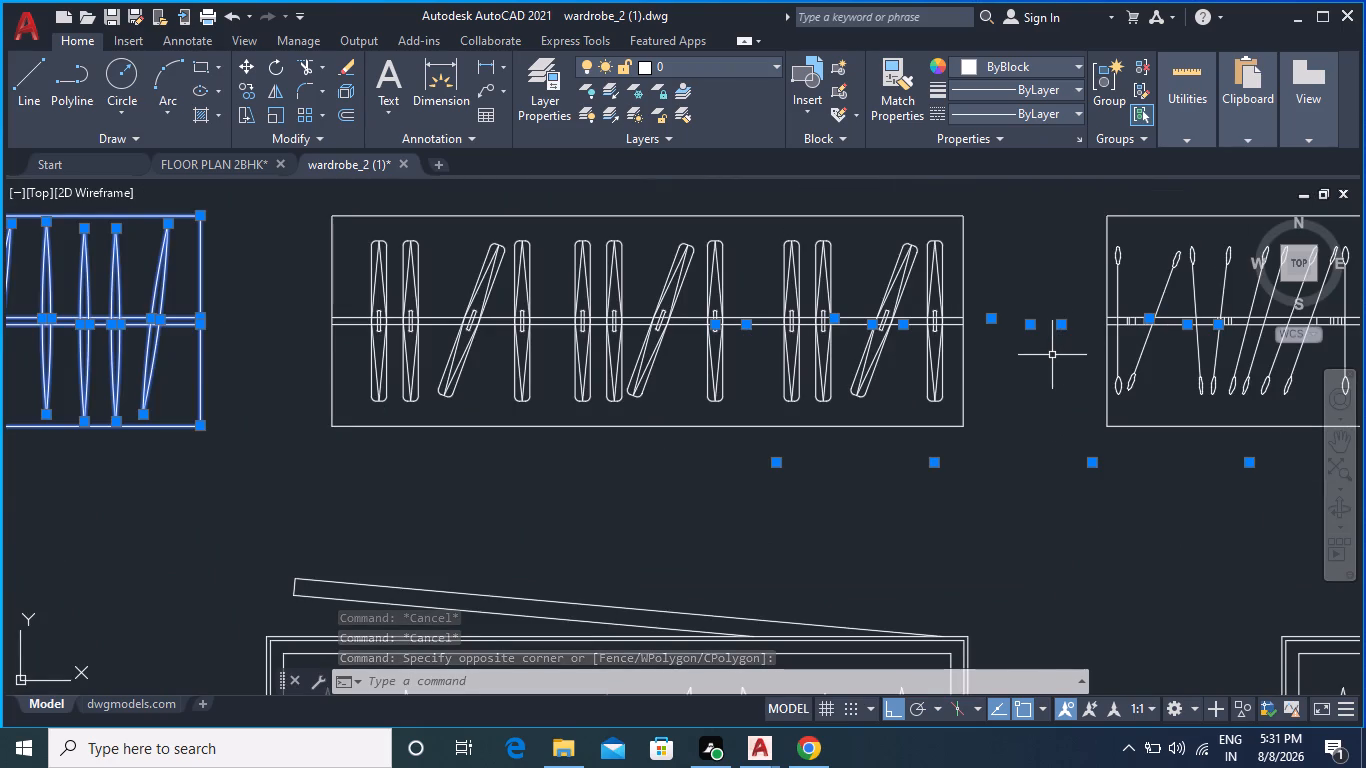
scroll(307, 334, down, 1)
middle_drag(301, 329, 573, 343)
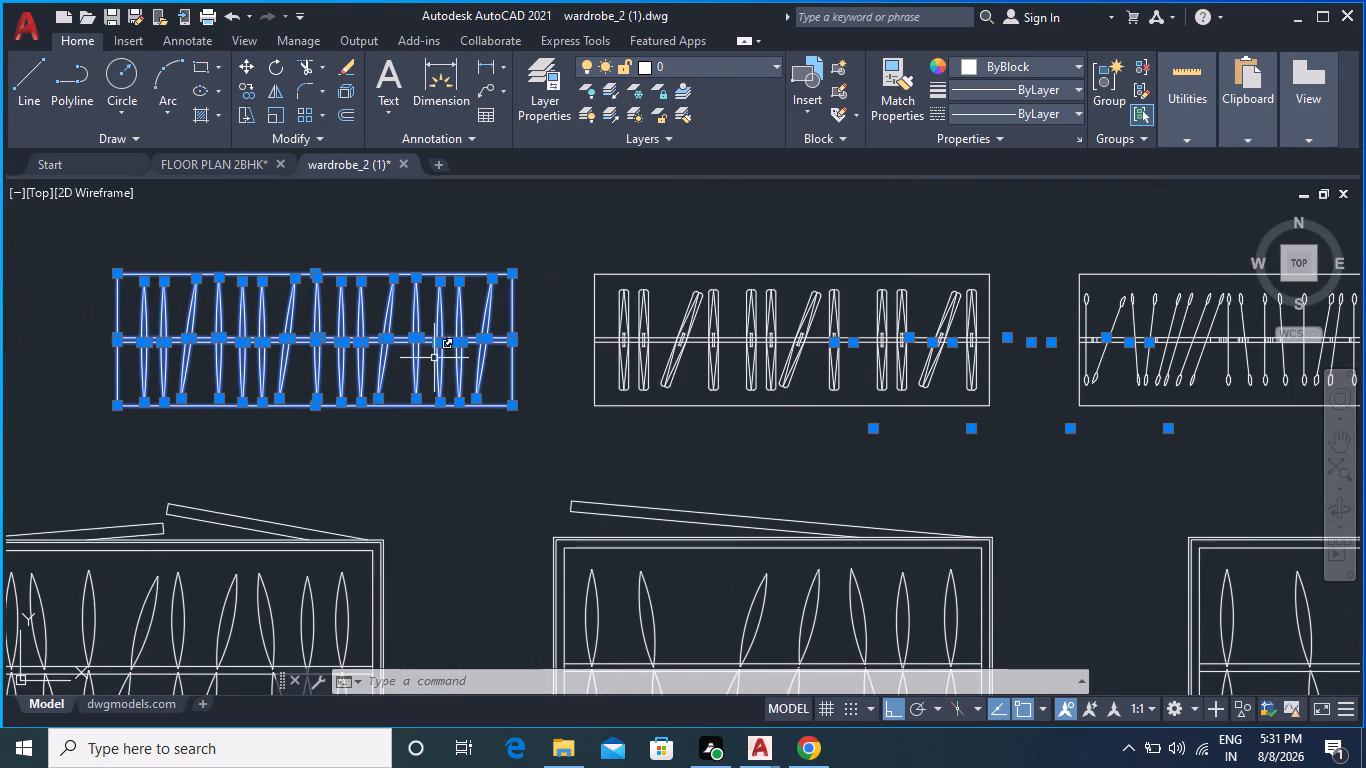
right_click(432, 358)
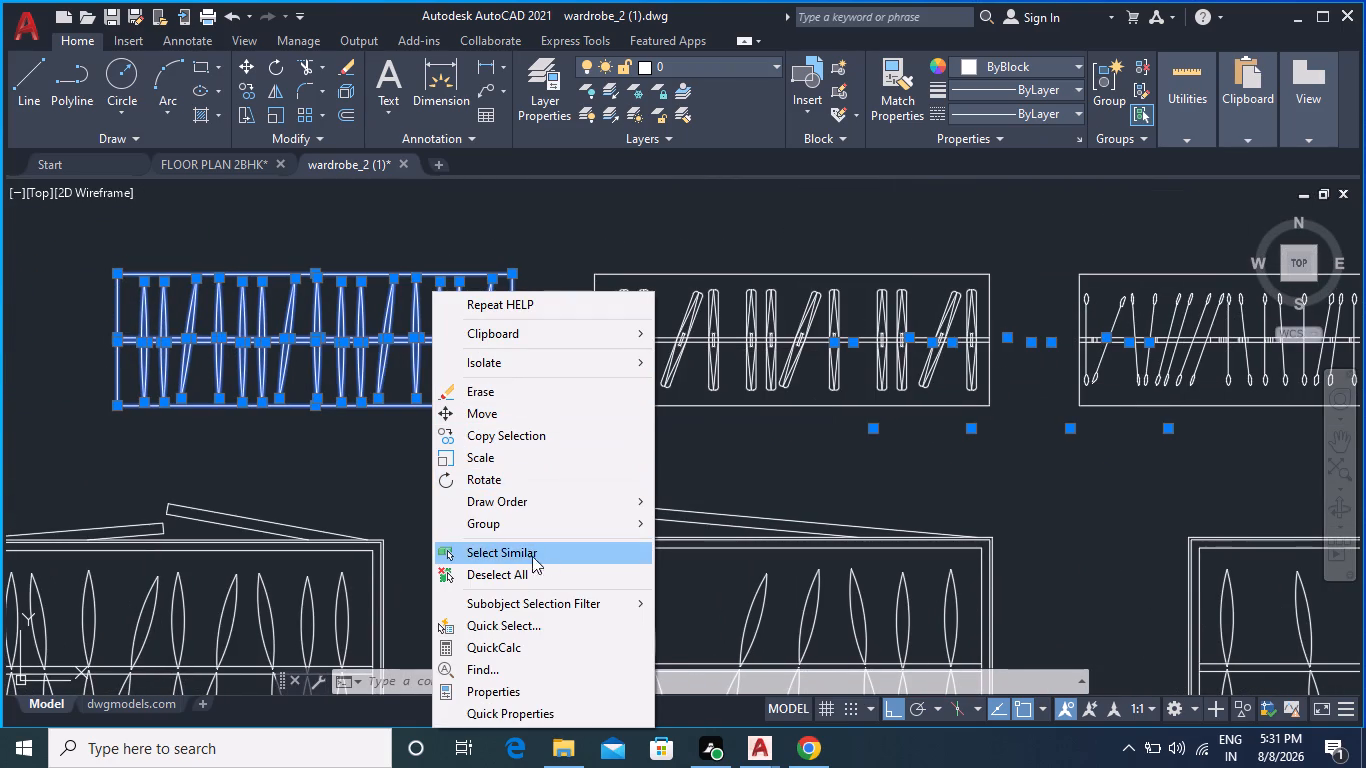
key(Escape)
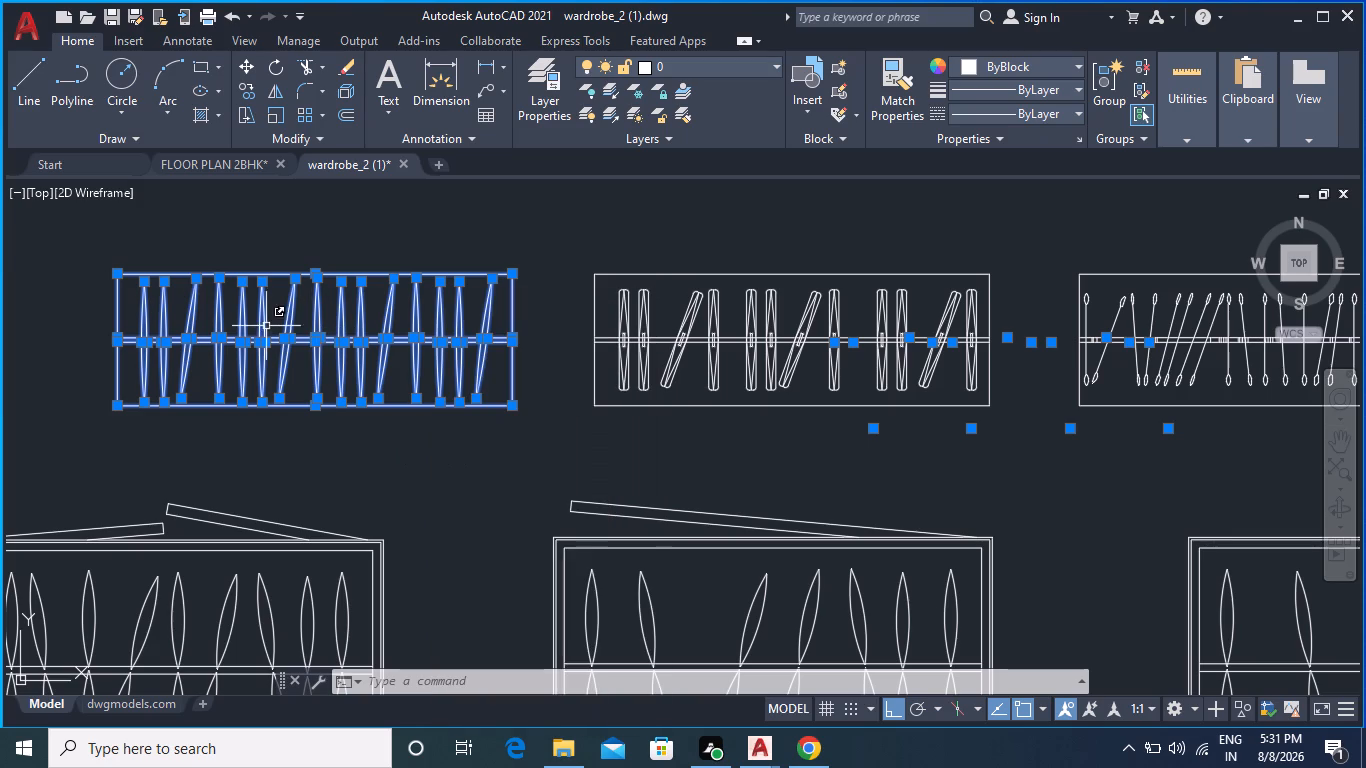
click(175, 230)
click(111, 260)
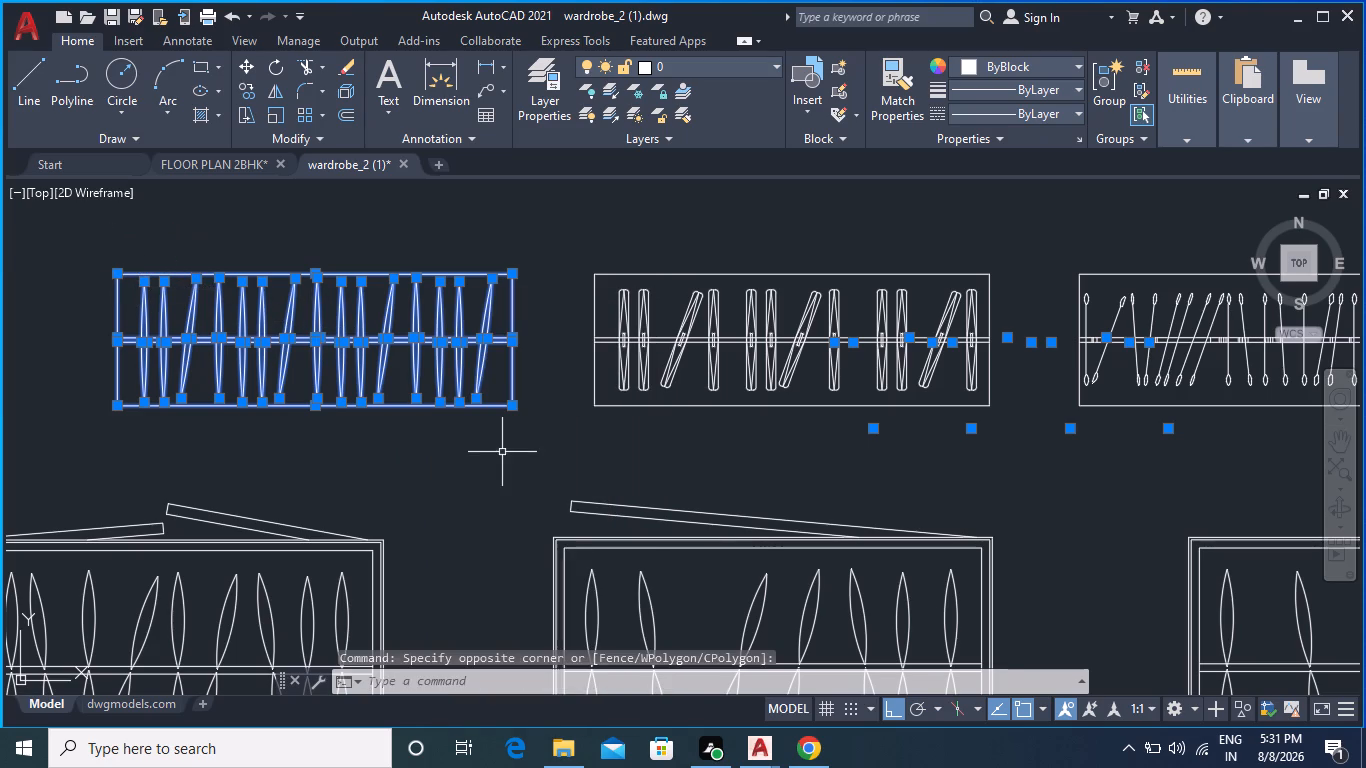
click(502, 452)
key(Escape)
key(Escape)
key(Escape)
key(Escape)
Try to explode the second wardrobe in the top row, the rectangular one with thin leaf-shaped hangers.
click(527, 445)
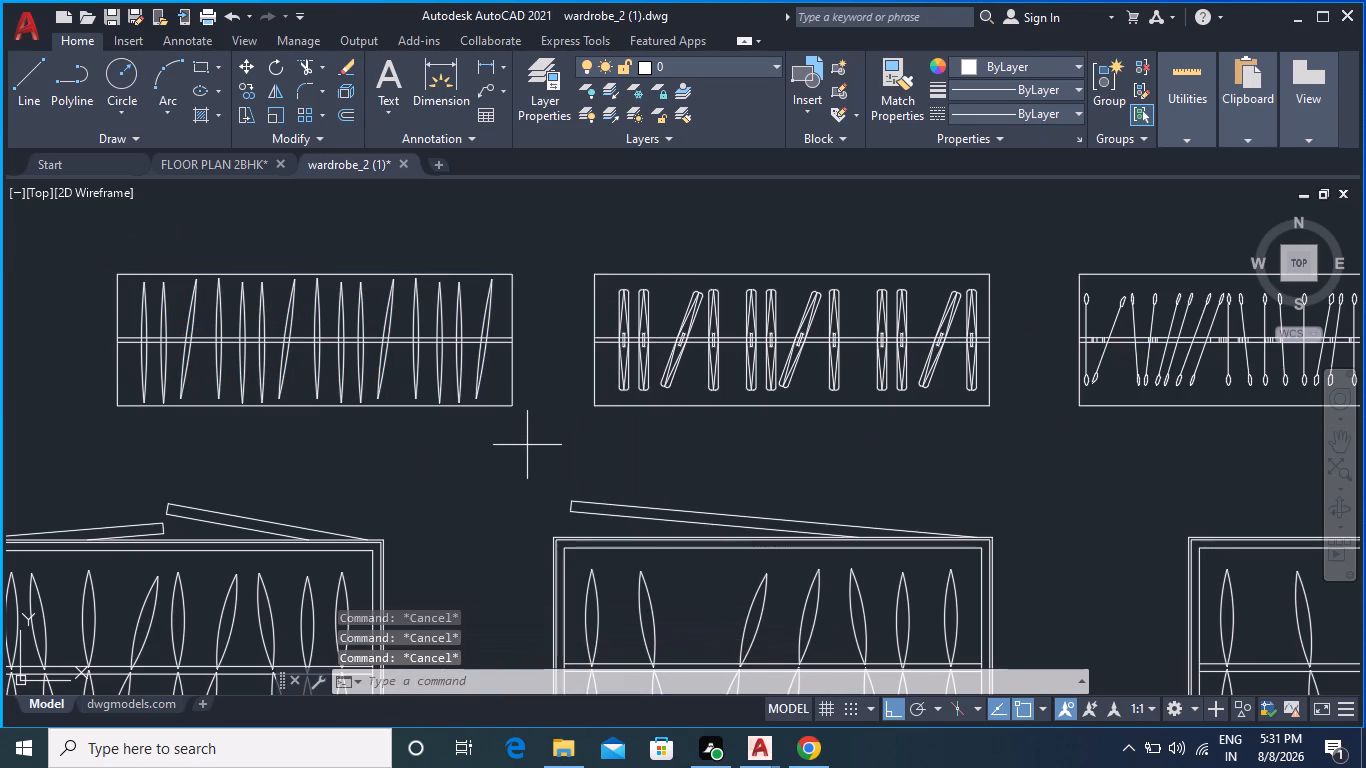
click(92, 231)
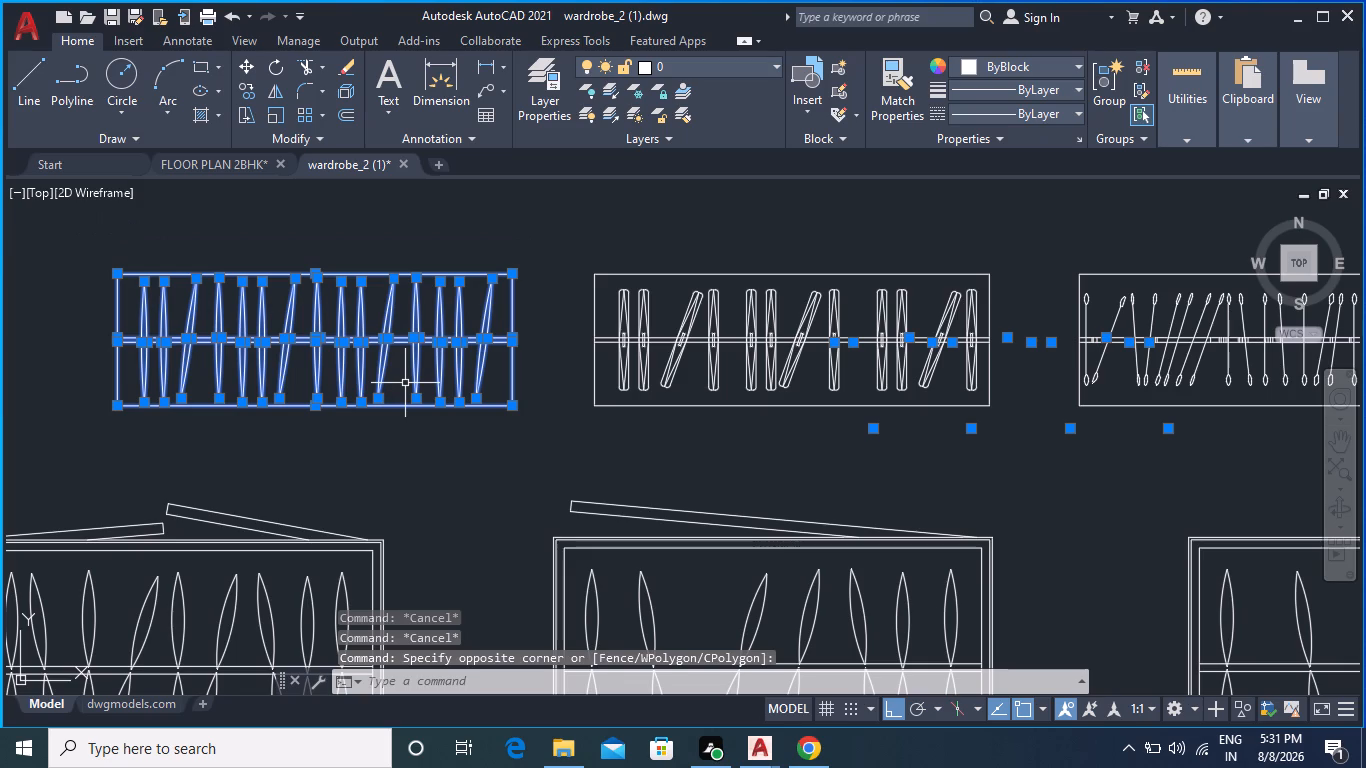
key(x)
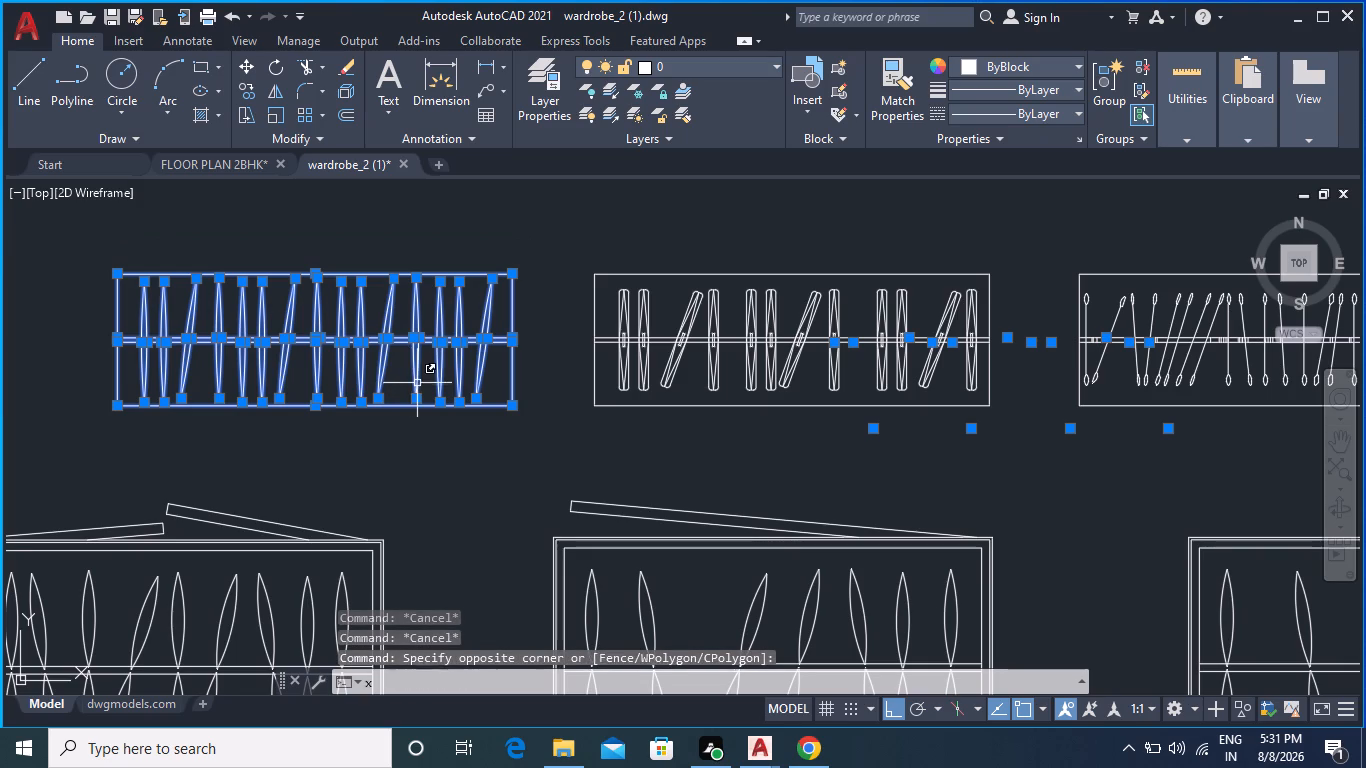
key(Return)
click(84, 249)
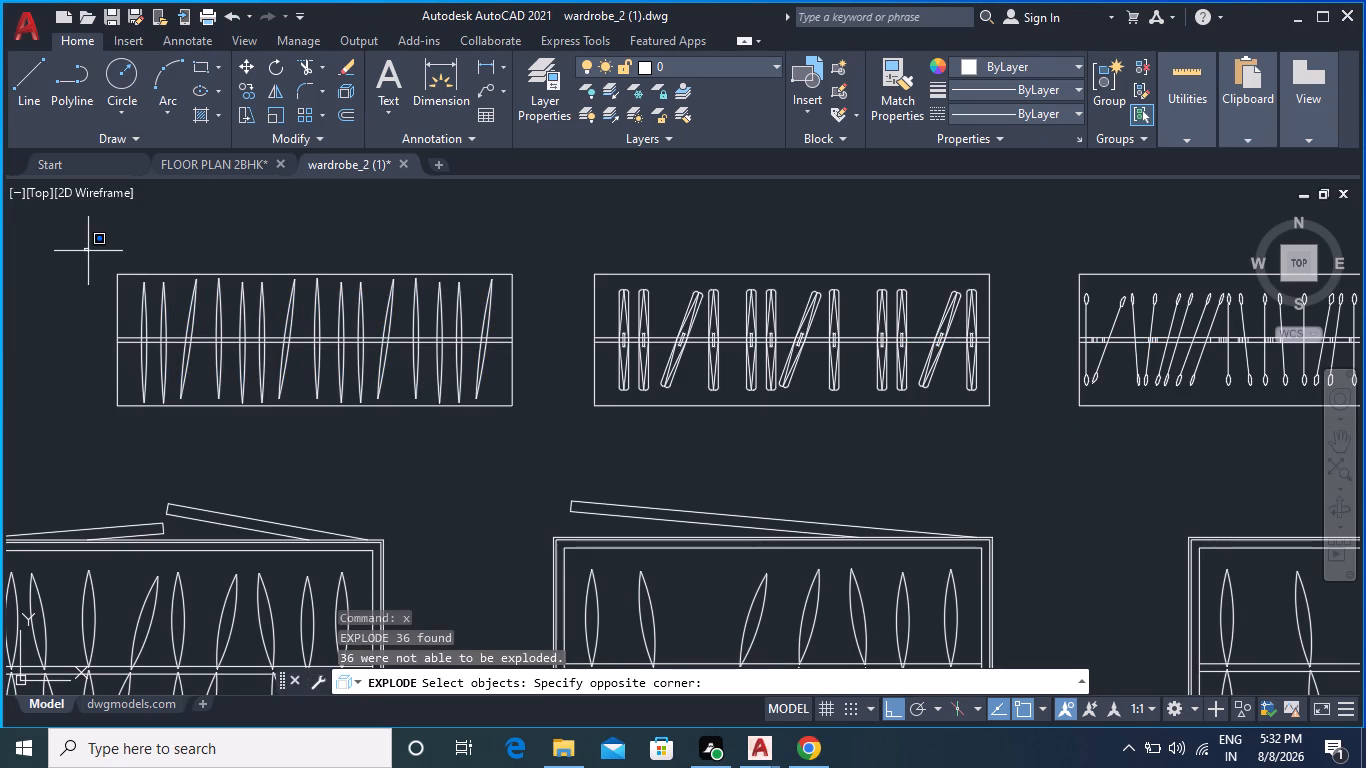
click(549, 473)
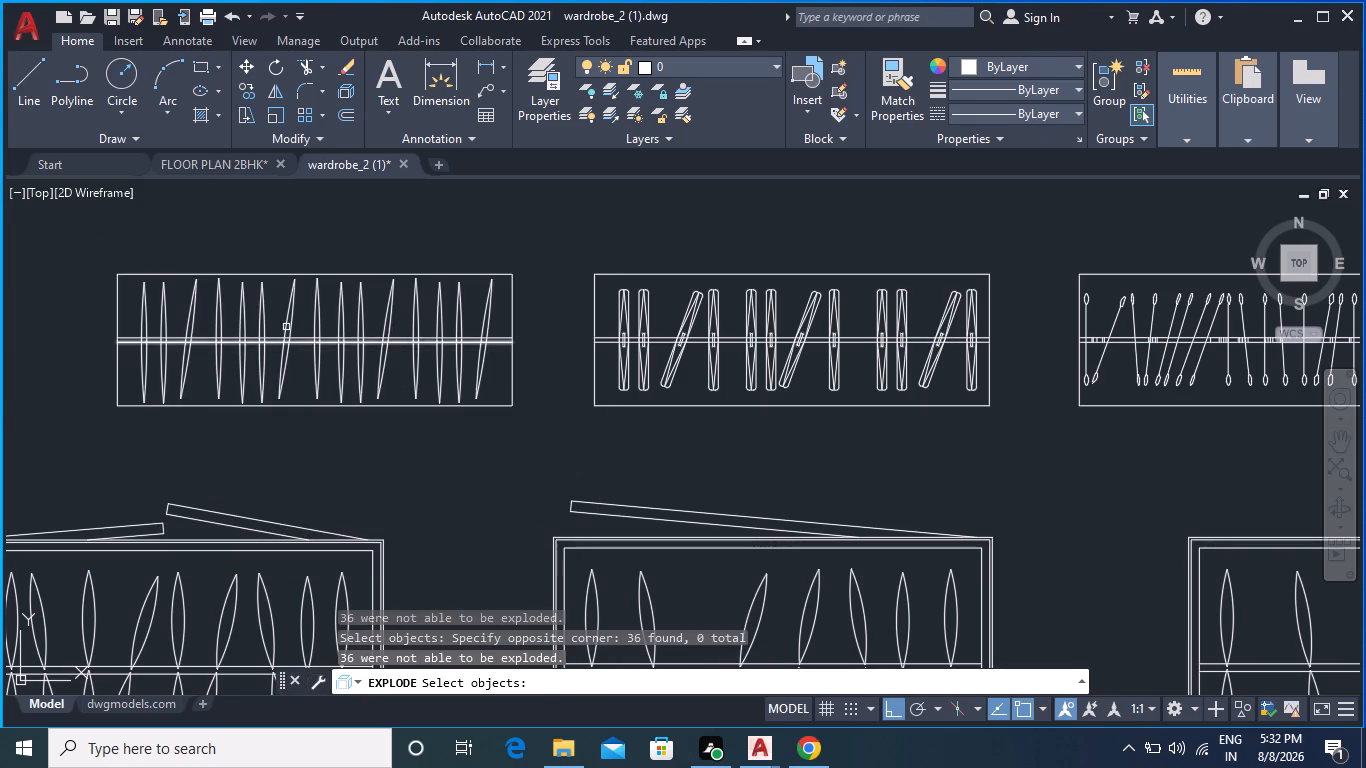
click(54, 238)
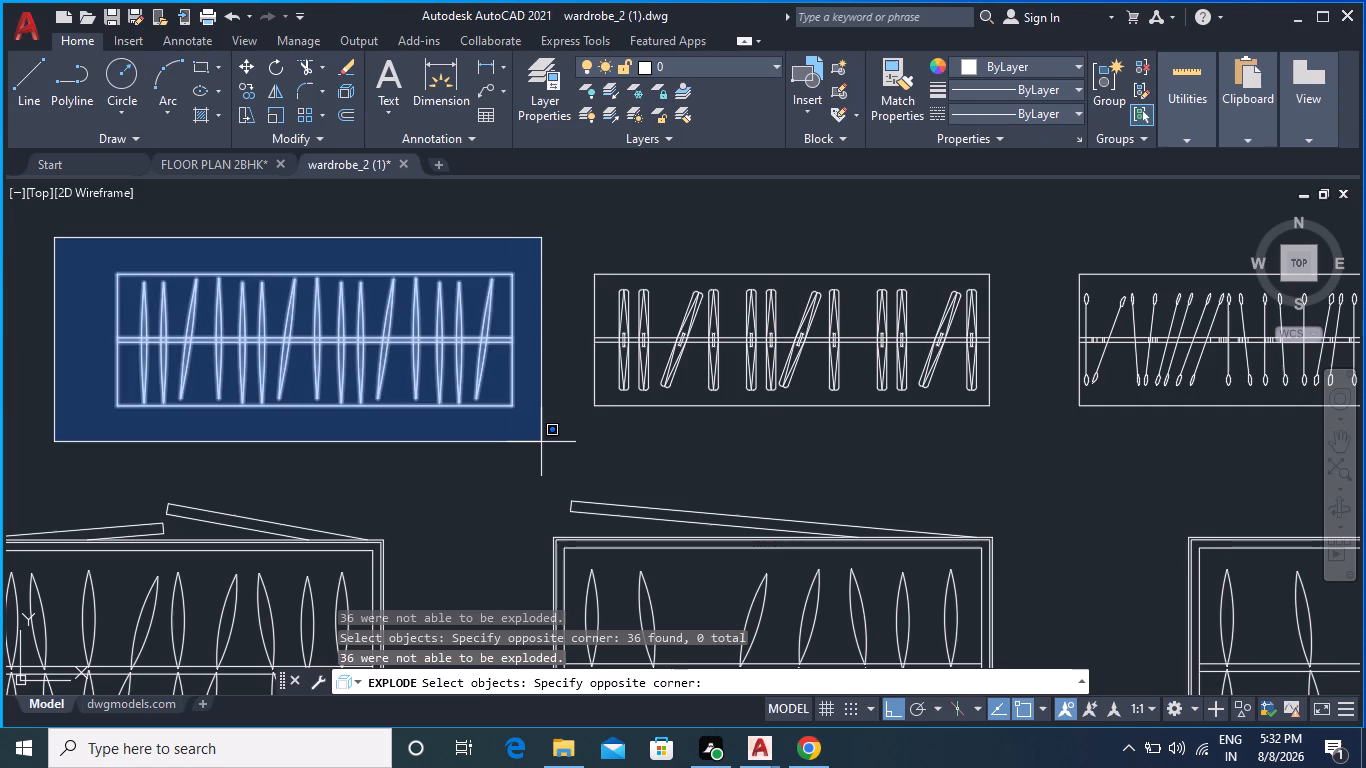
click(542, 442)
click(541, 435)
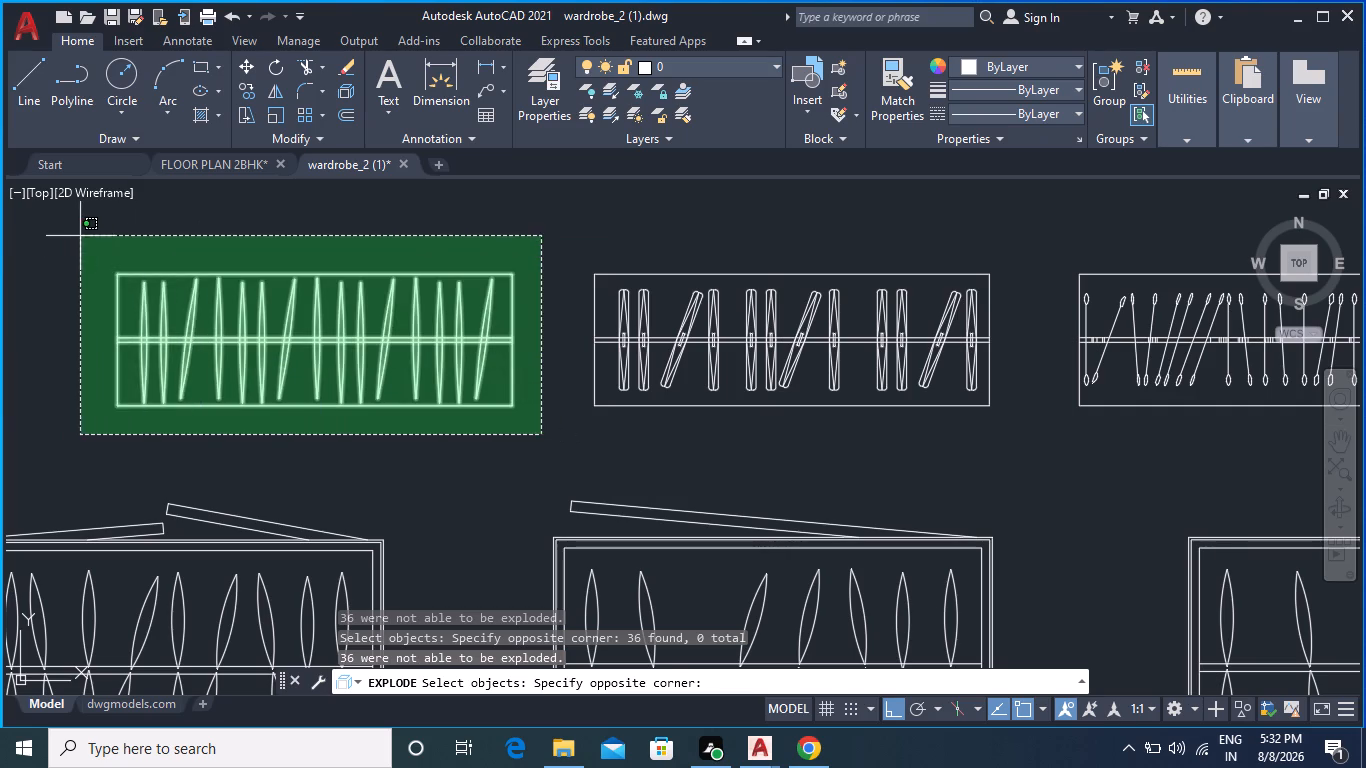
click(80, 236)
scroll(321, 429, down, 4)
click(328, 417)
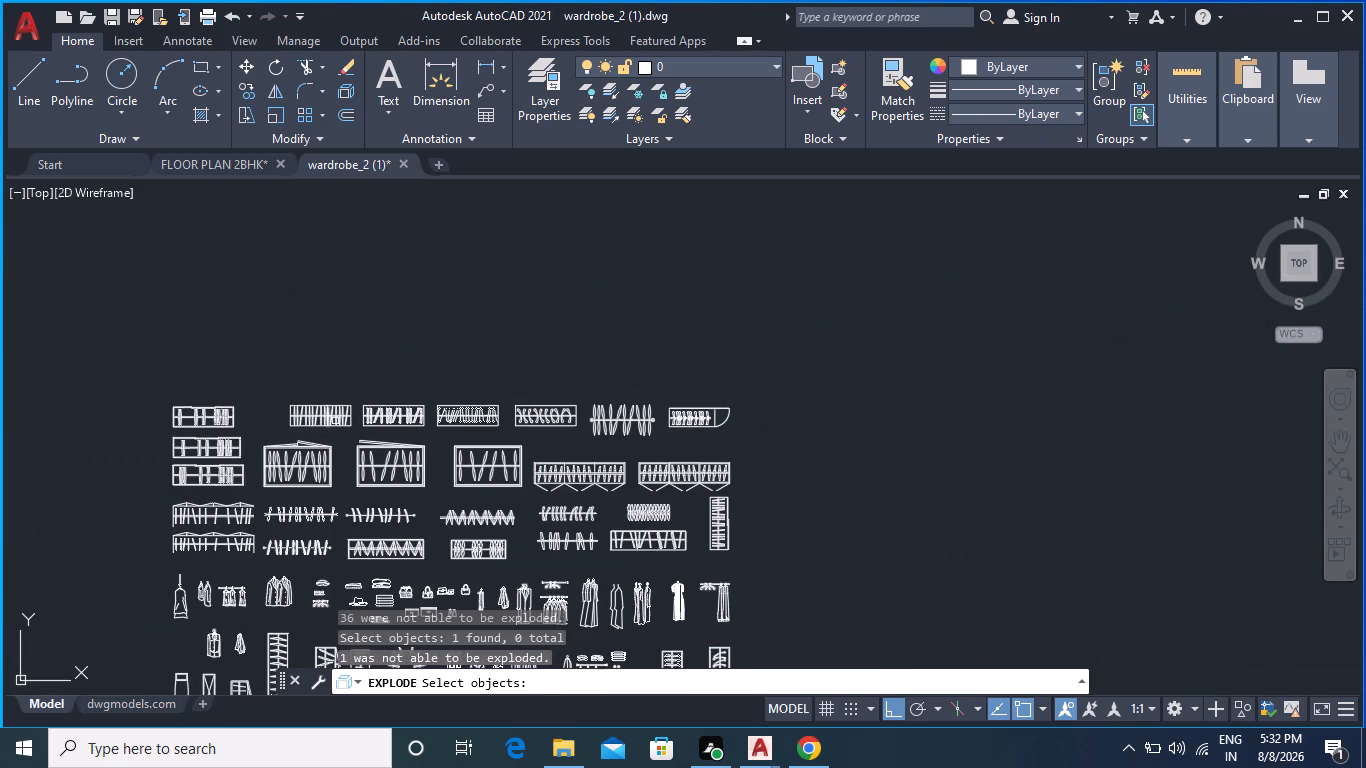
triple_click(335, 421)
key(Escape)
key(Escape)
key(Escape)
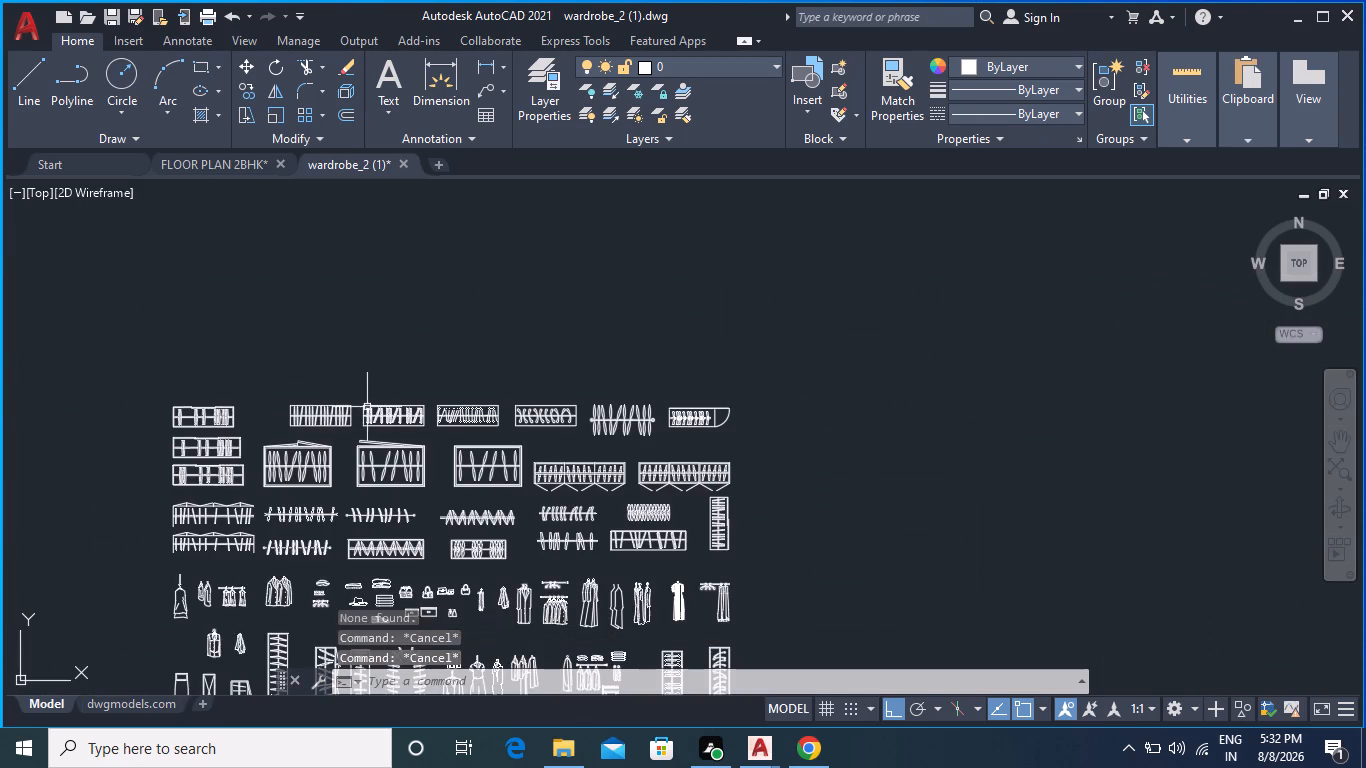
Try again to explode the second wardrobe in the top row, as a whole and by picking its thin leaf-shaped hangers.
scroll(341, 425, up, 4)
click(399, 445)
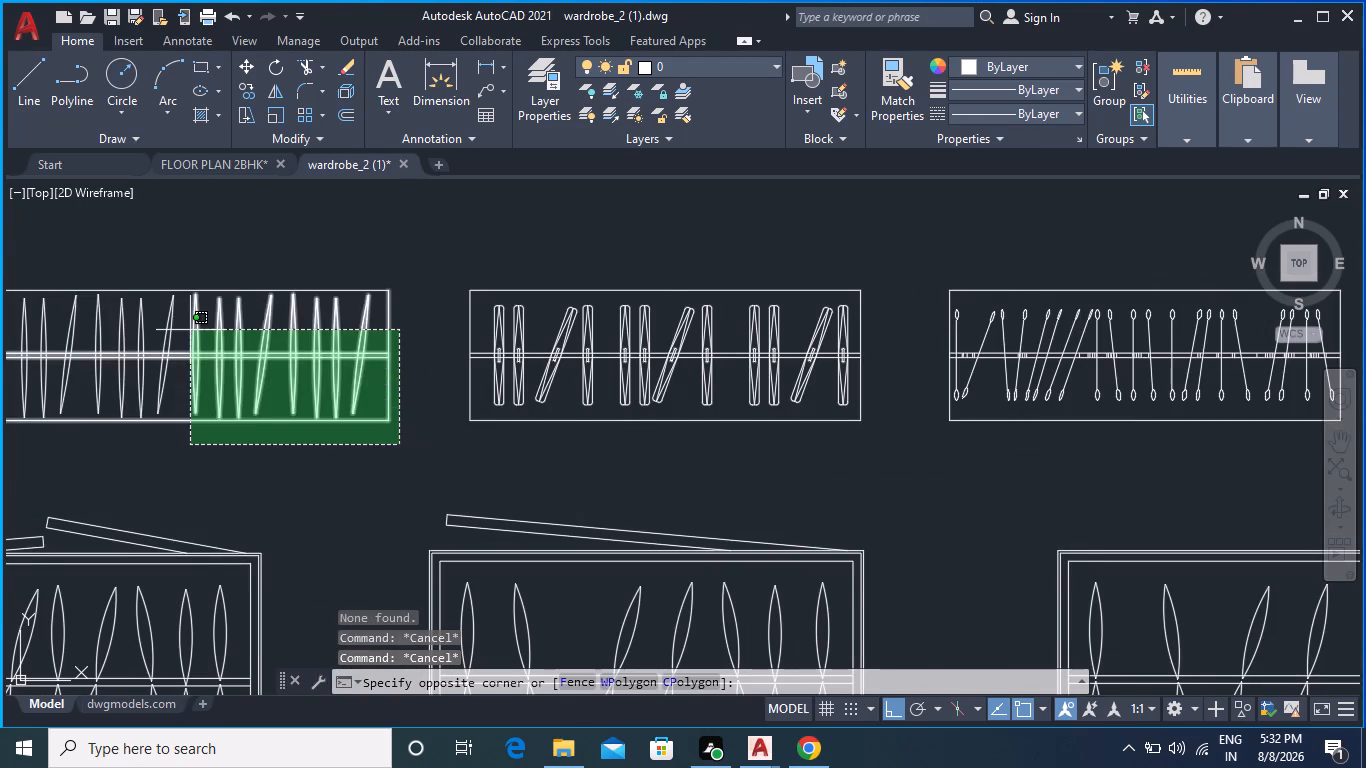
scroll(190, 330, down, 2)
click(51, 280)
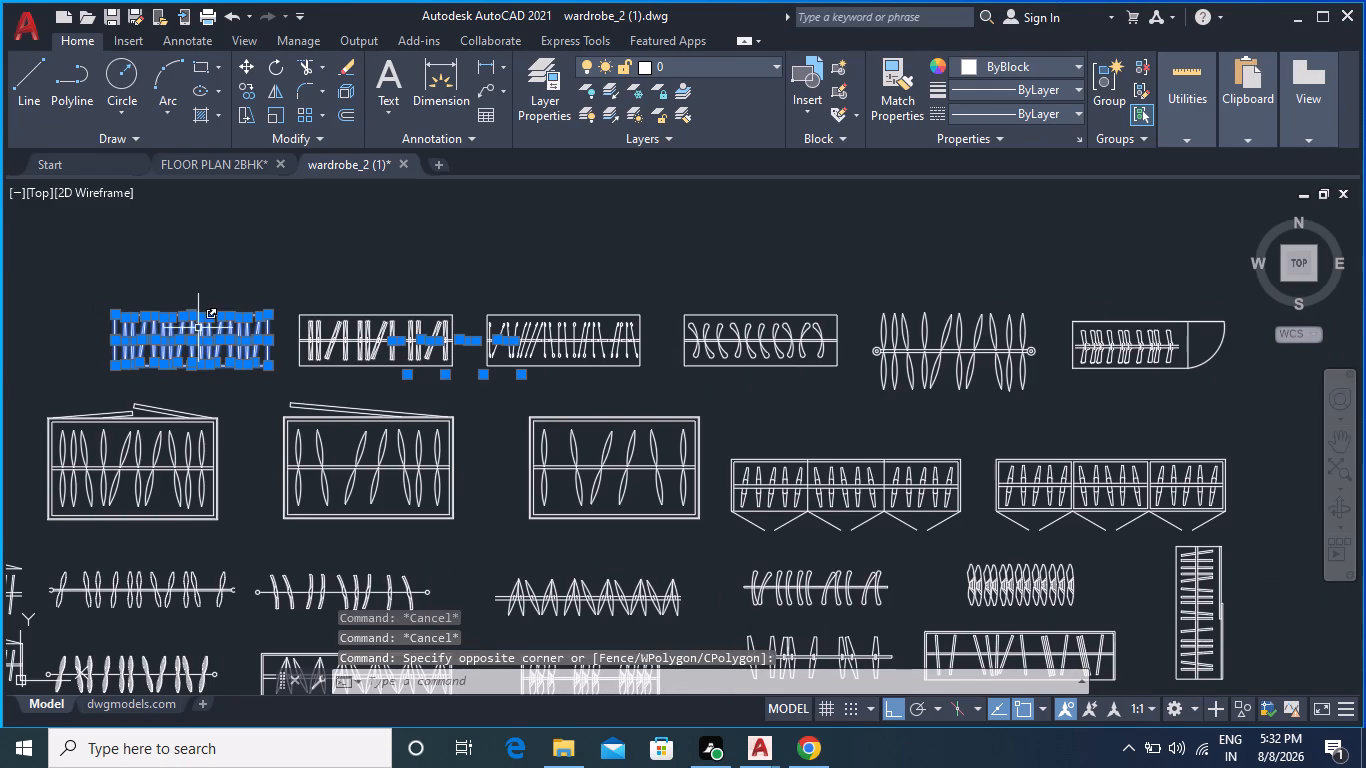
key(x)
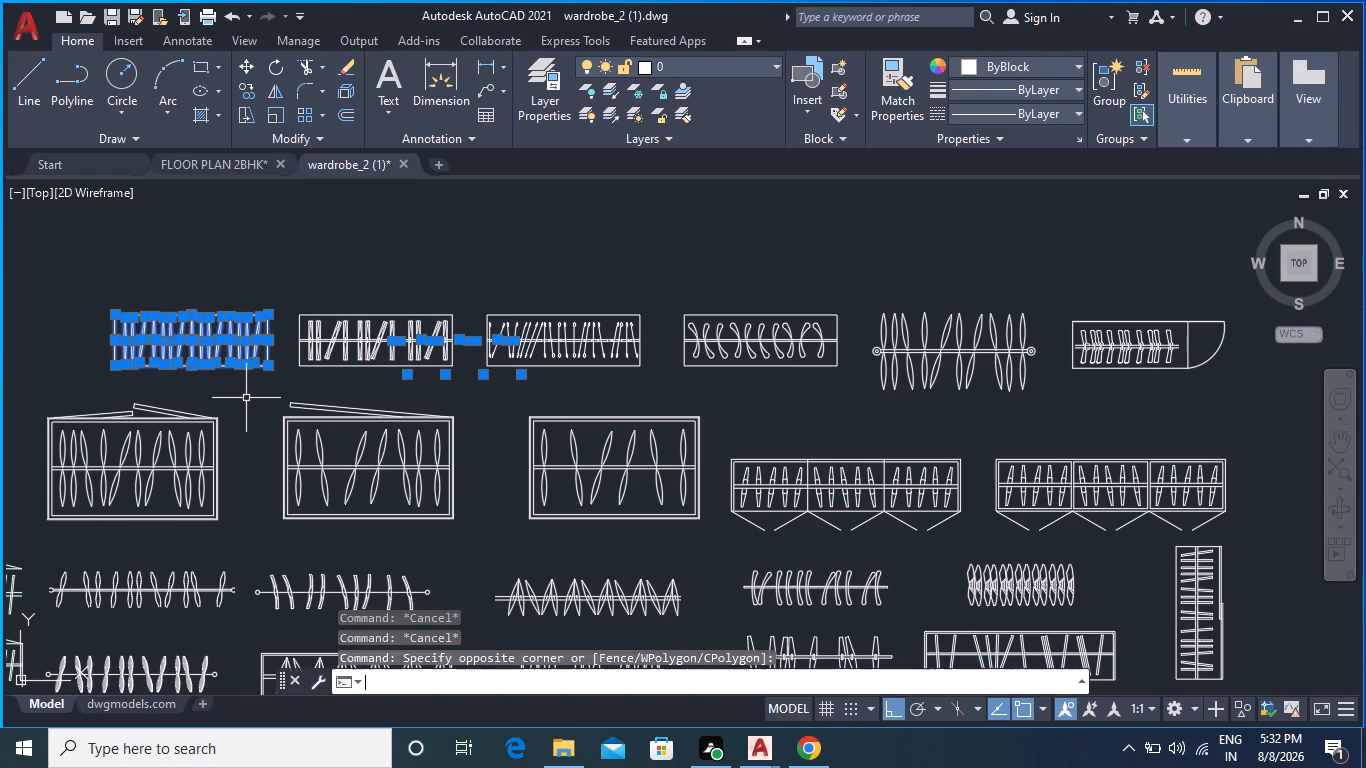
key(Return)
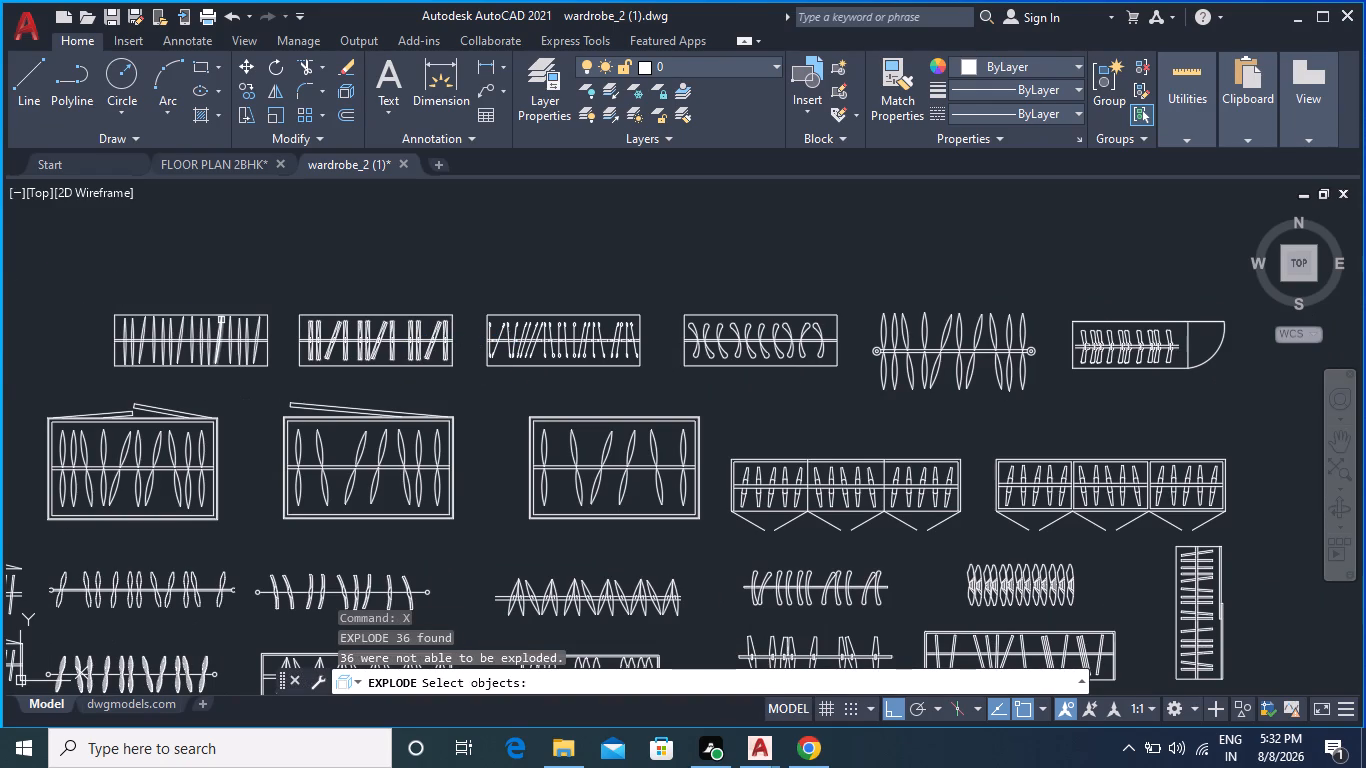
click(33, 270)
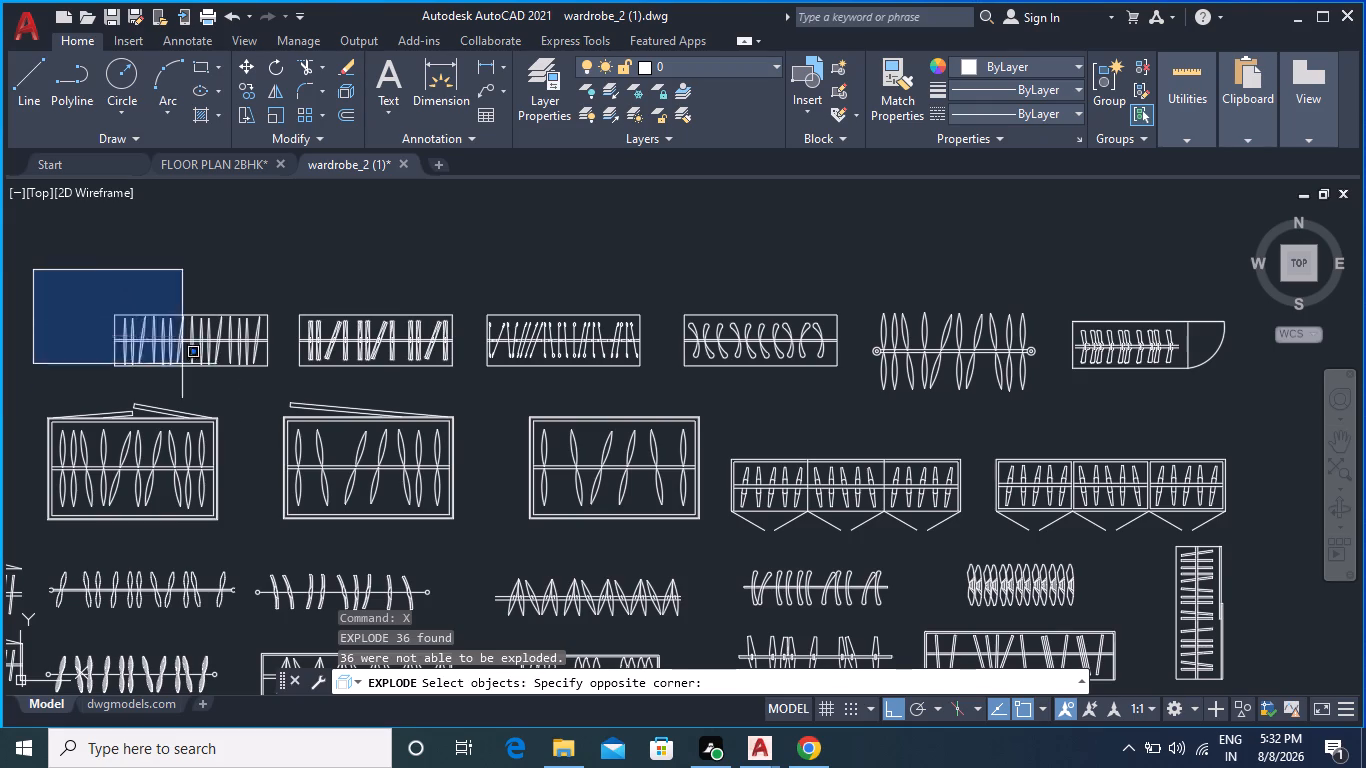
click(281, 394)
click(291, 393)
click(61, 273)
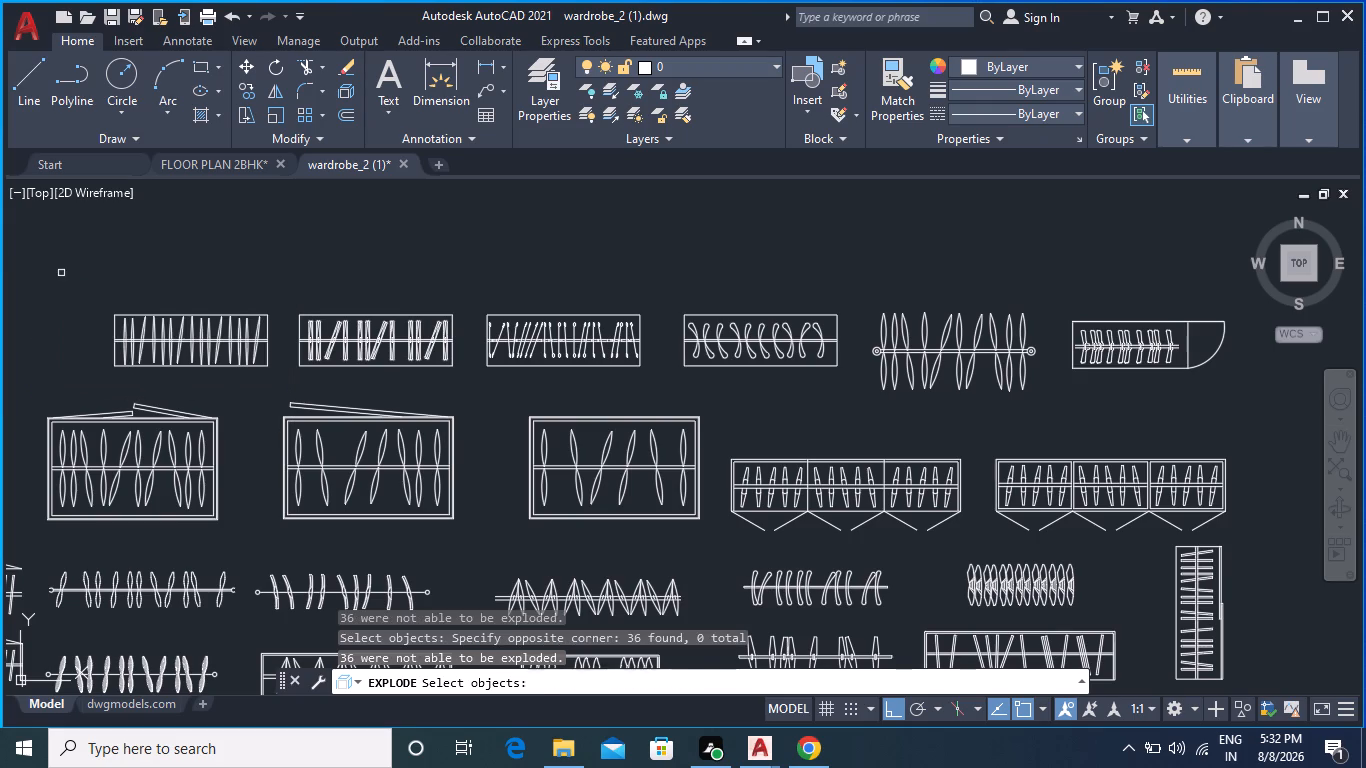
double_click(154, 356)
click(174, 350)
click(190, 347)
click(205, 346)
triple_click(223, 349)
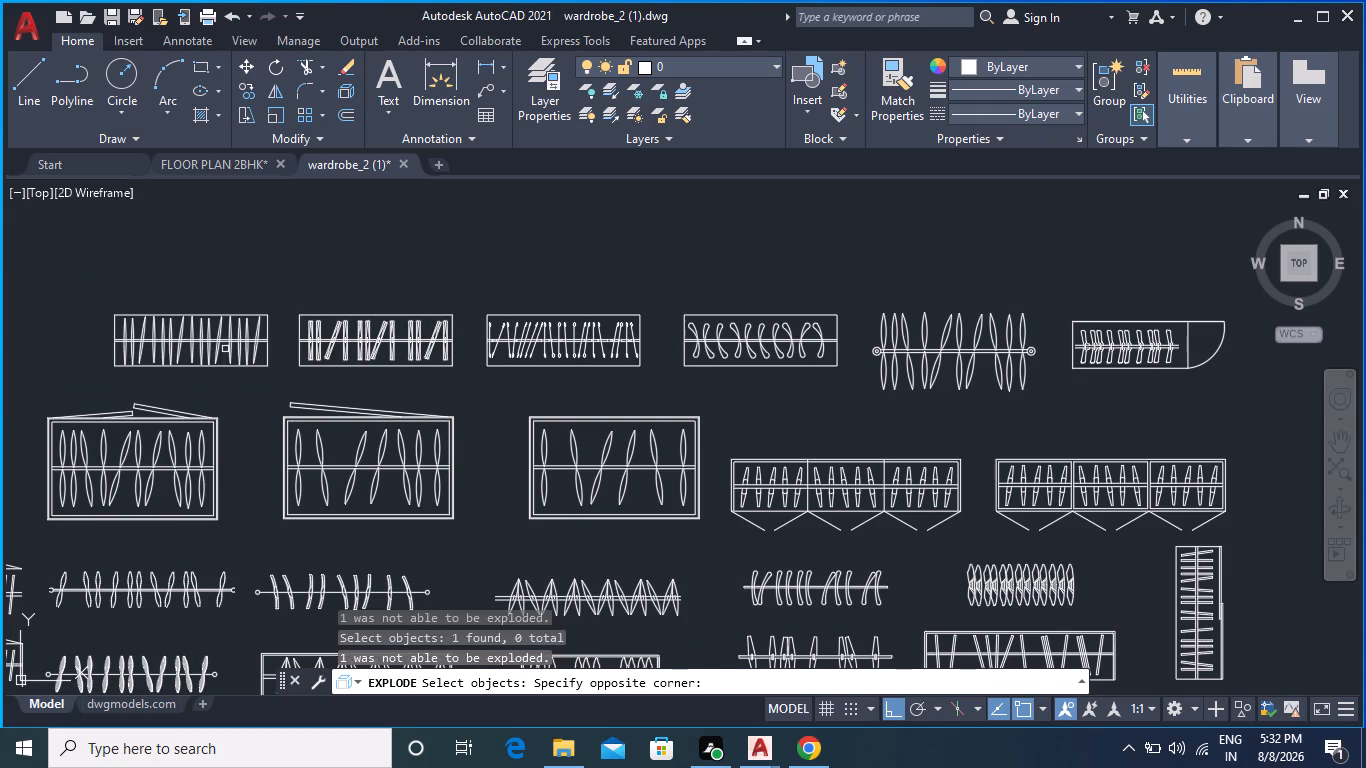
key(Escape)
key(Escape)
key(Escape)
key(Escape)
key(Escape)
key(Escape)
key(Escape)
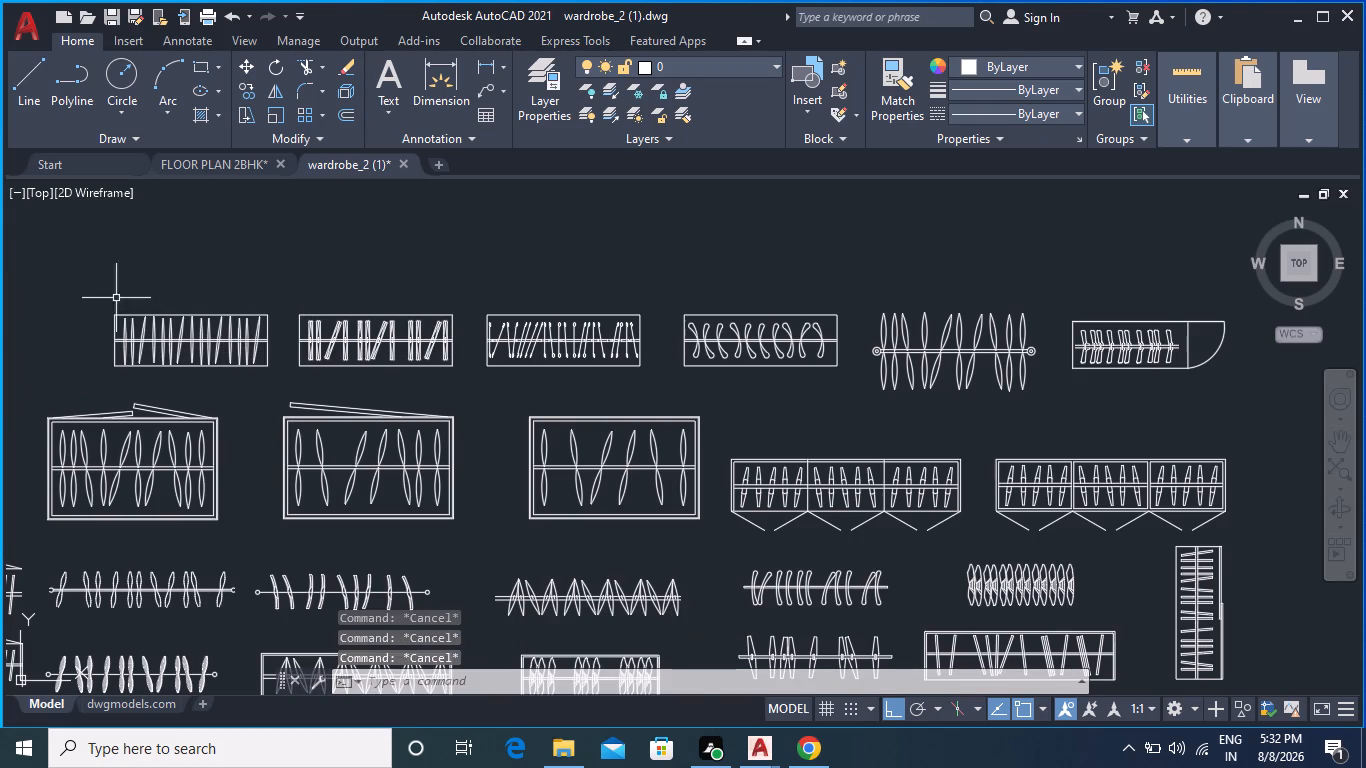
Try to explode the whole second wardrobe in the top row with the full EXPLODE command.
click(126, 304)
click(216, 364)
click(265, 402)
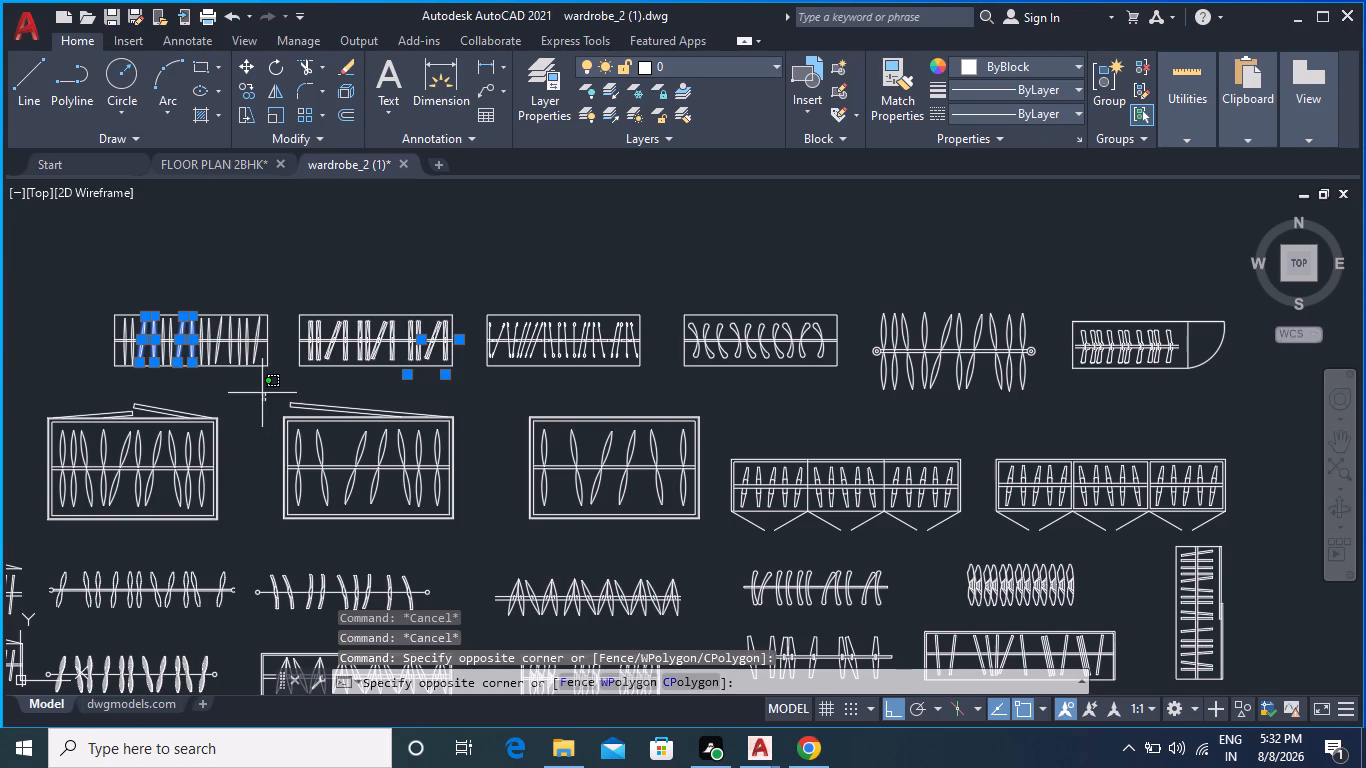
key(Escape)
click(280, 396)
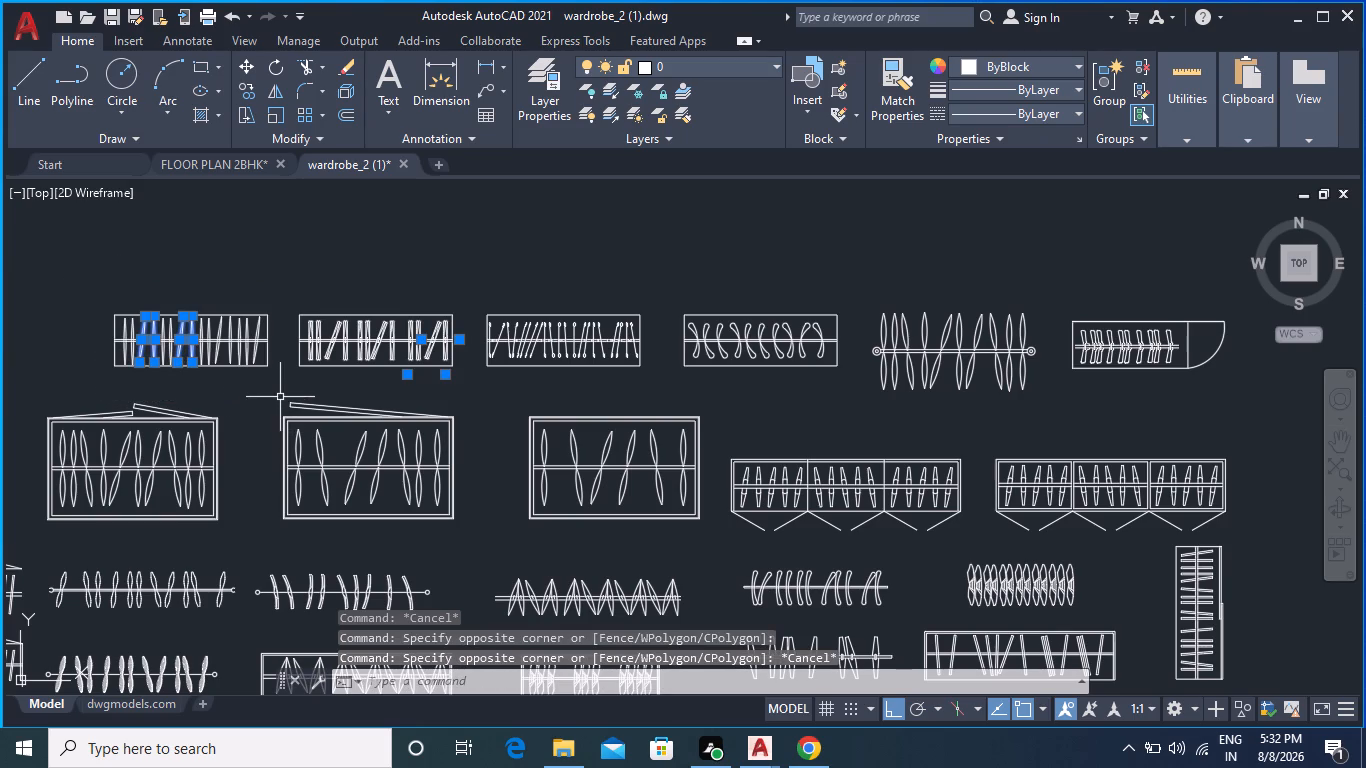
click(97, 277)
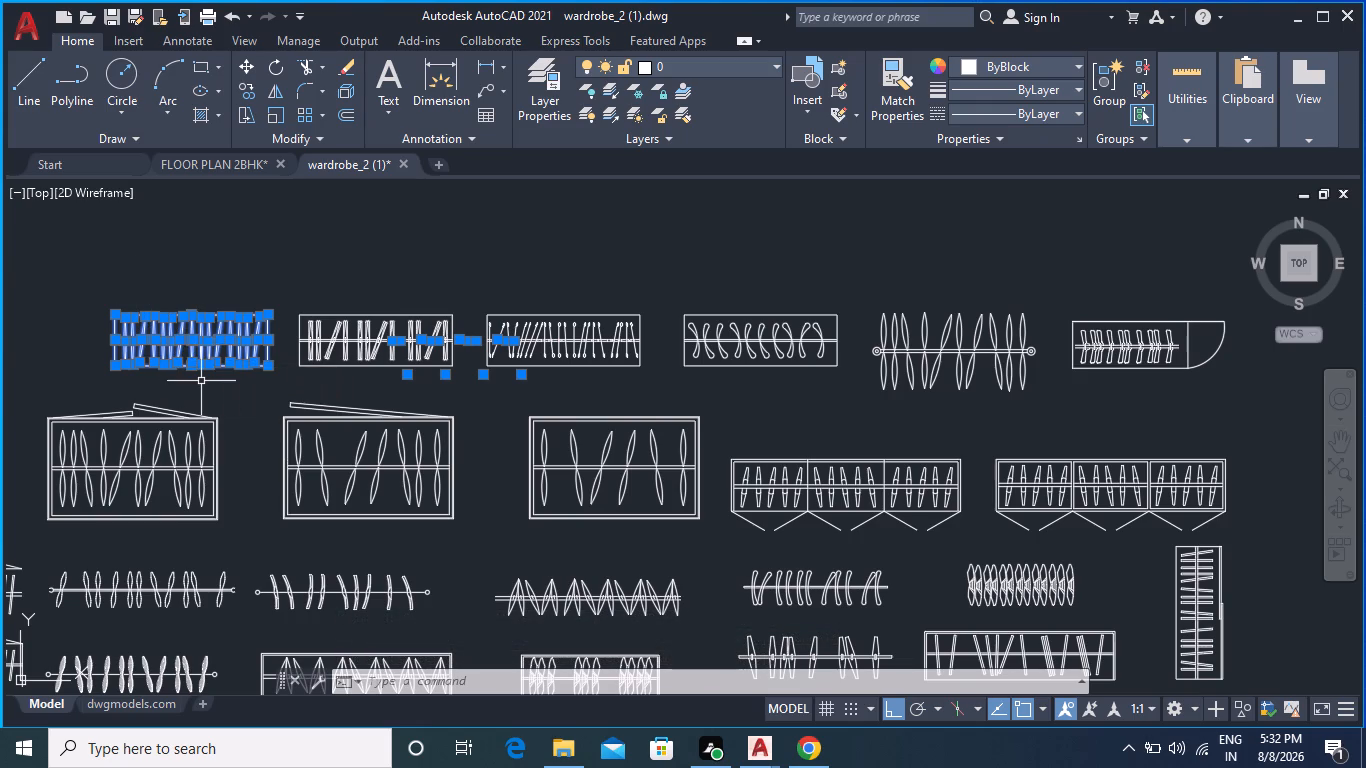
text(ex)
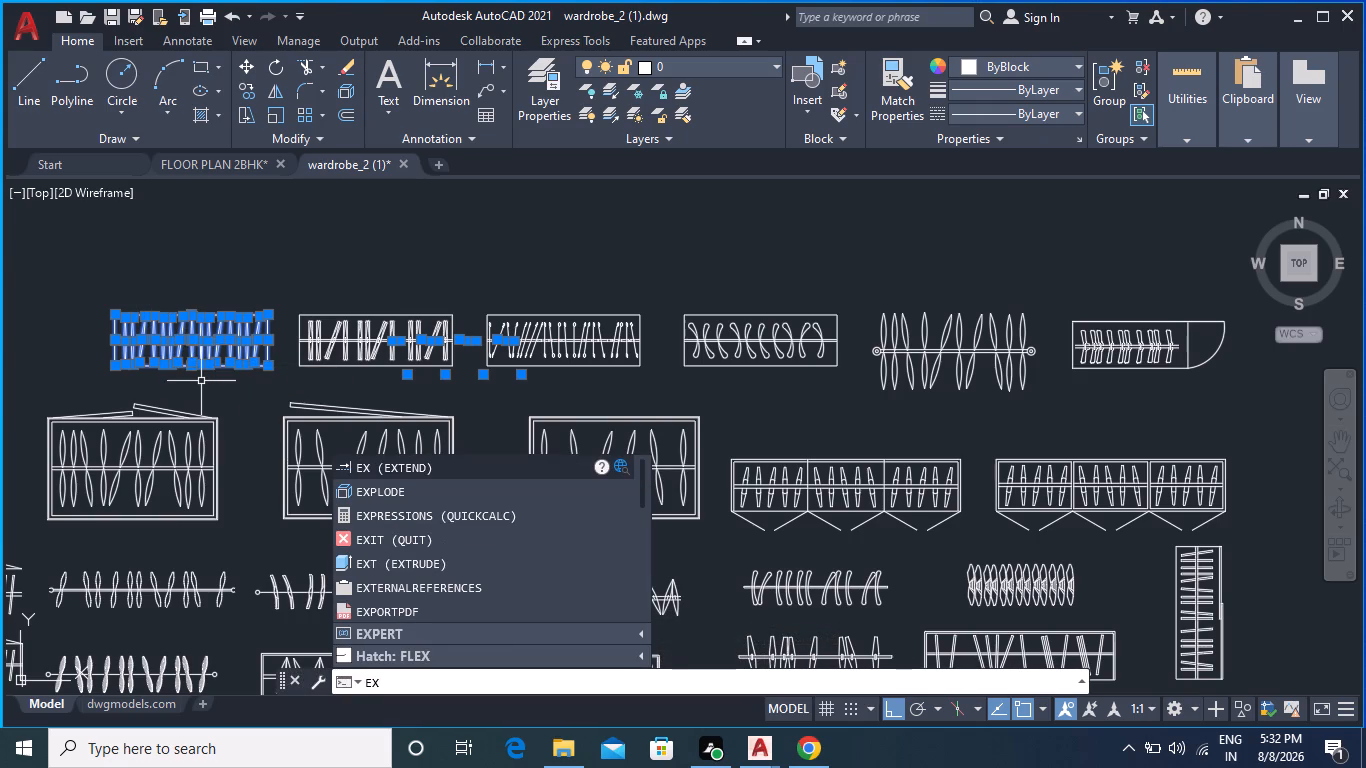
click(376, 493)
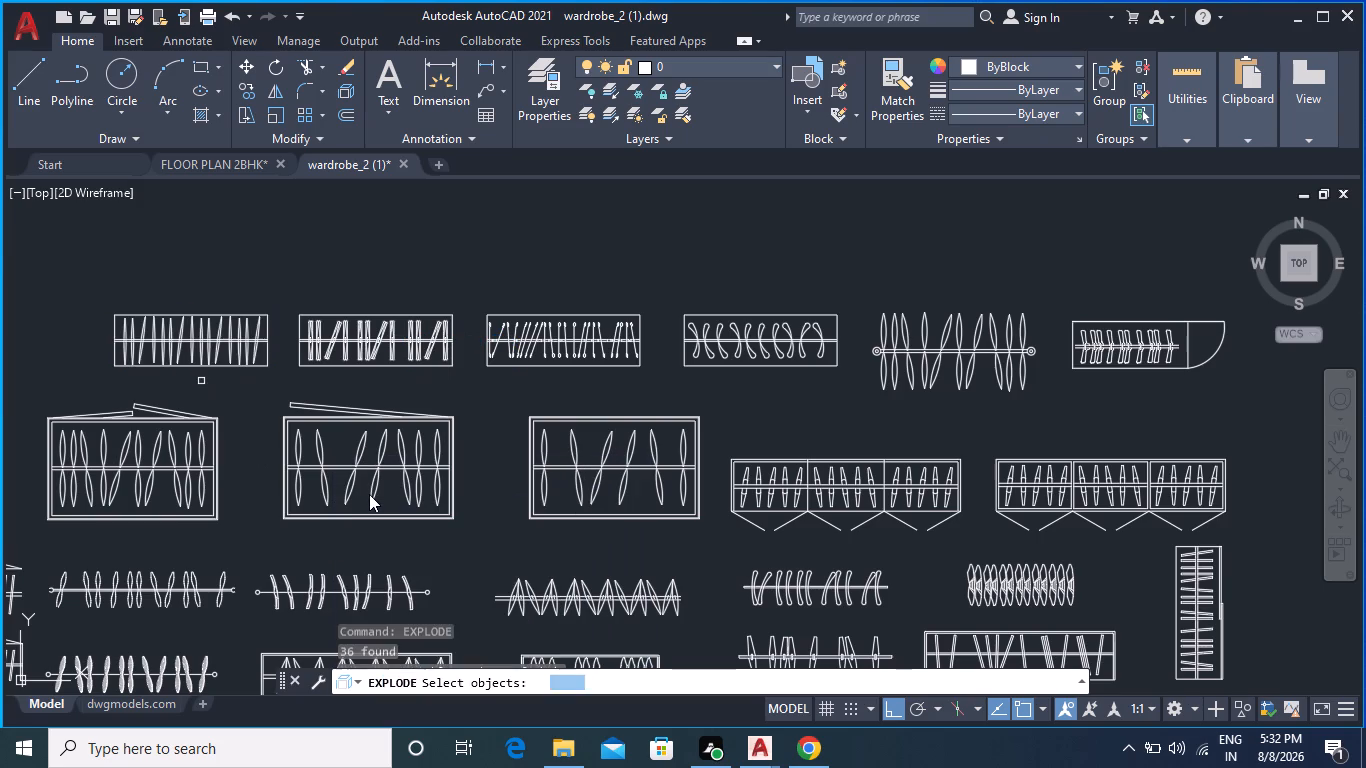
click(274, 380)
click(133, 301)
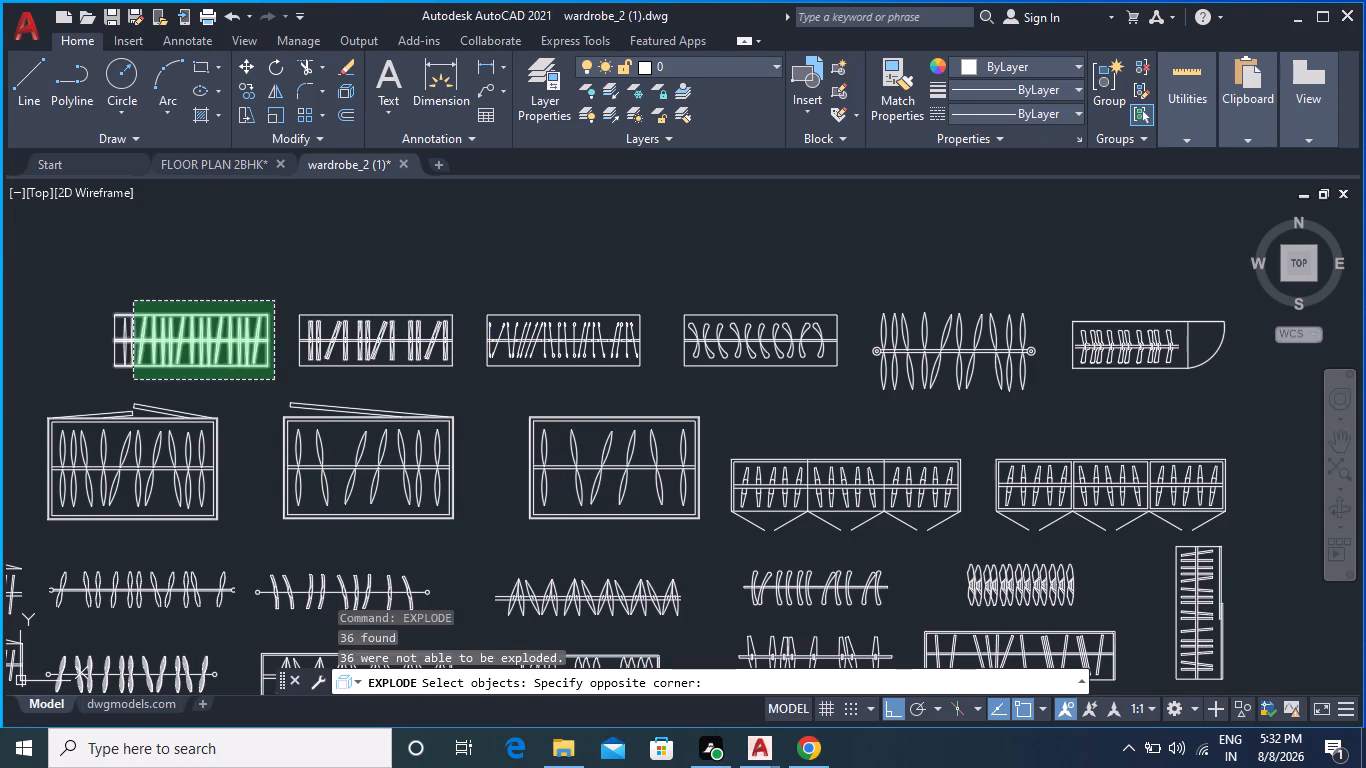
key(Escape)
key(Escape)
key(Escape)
Check how the last tall wardrobe with curved hangers in the bottom row selects, then clear the selection.
scroll(477, 383, down, 3)
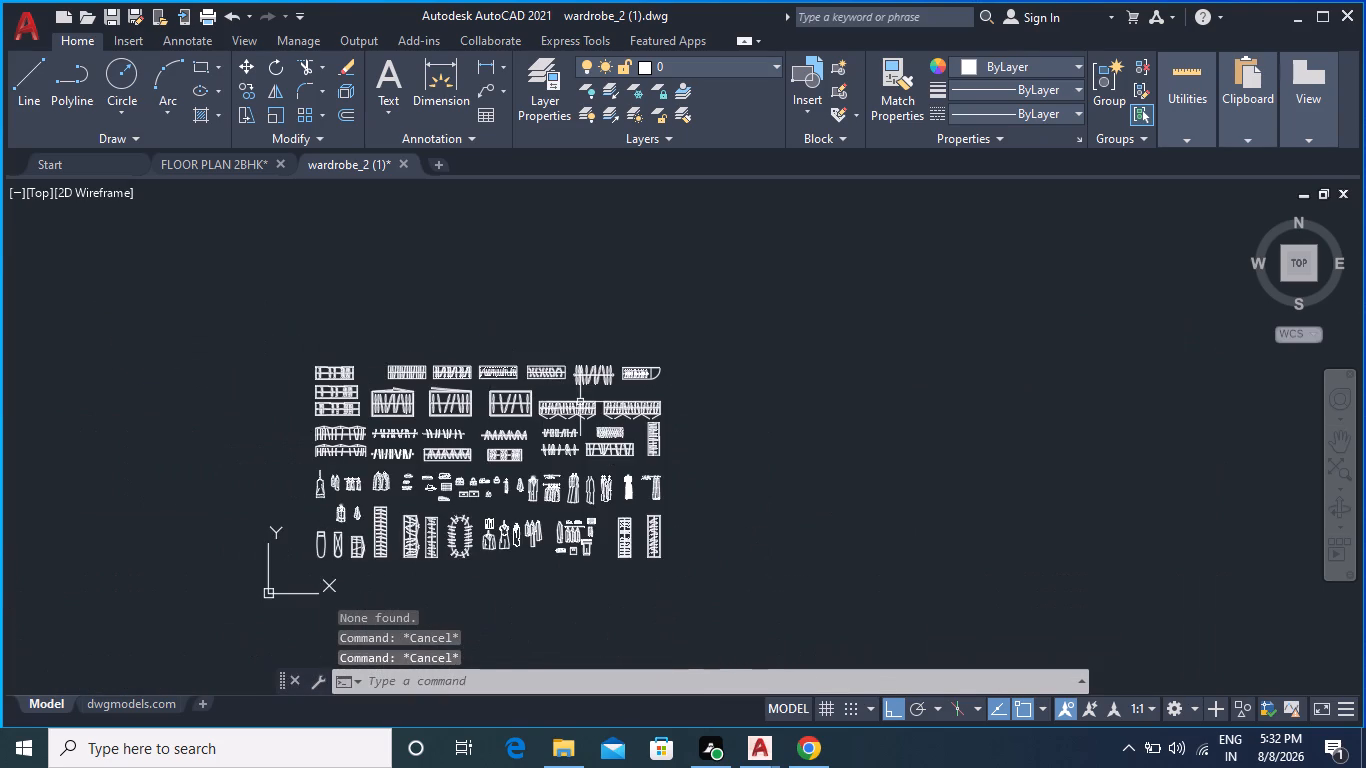
middle_drag(705, 482, 660, 360)
scroll(575, 416, up, 4)
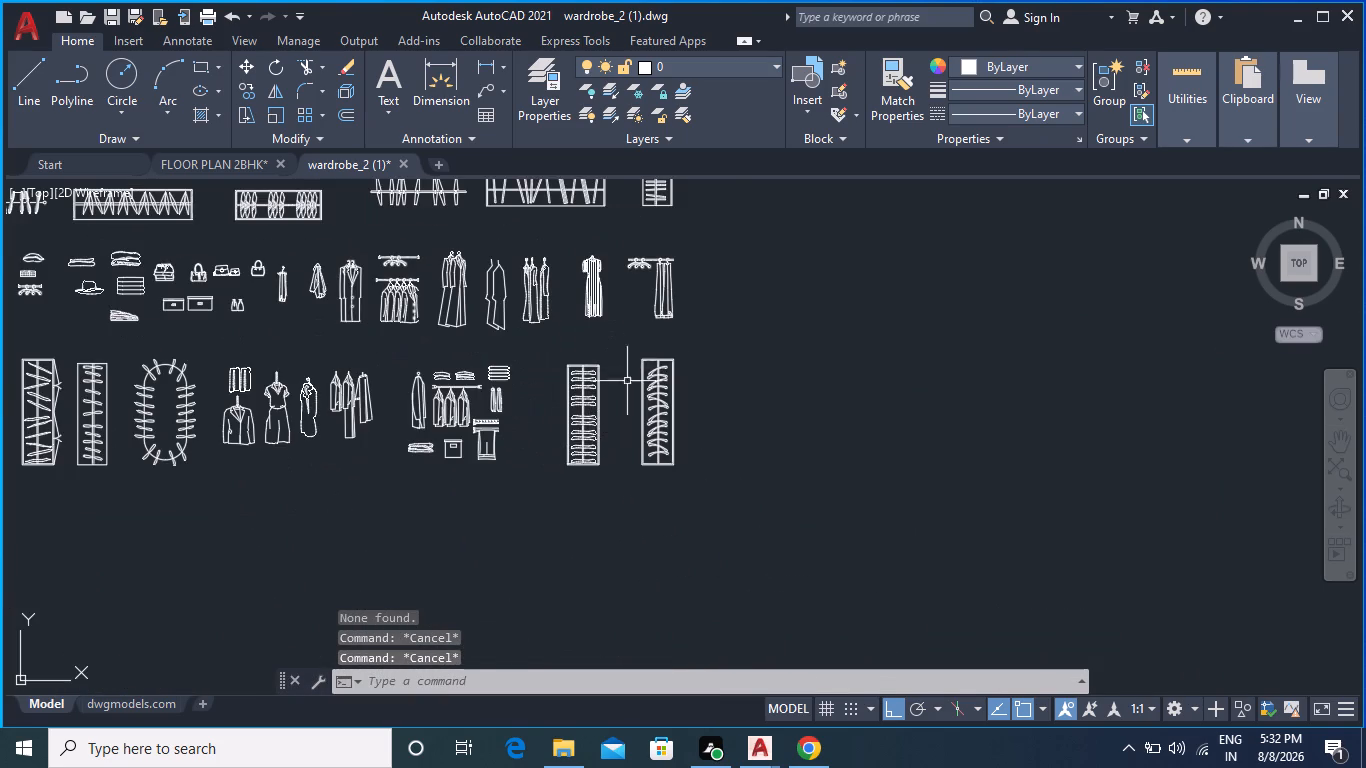
scroll(627, 381, up, 3)
scroll(645, 325, down, 1)
click(641, 297)
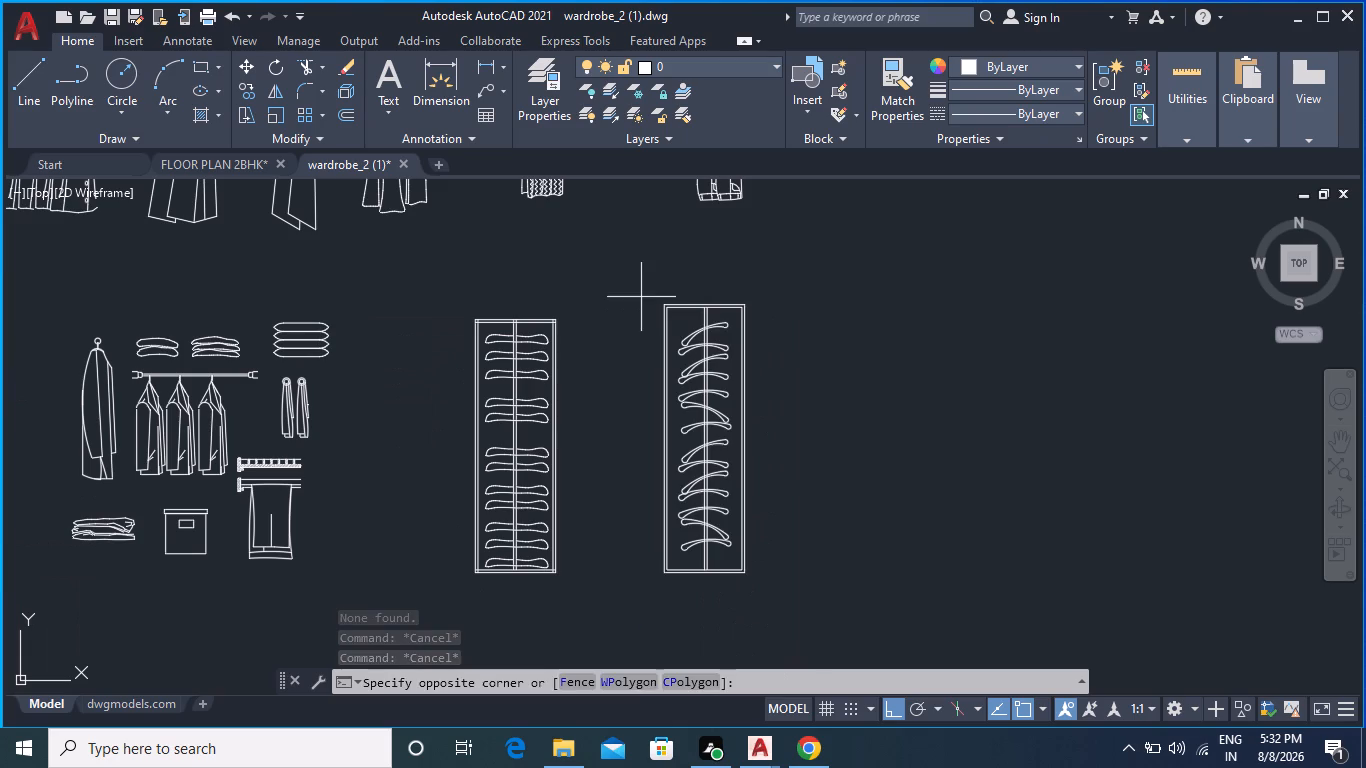
click(825, 646)
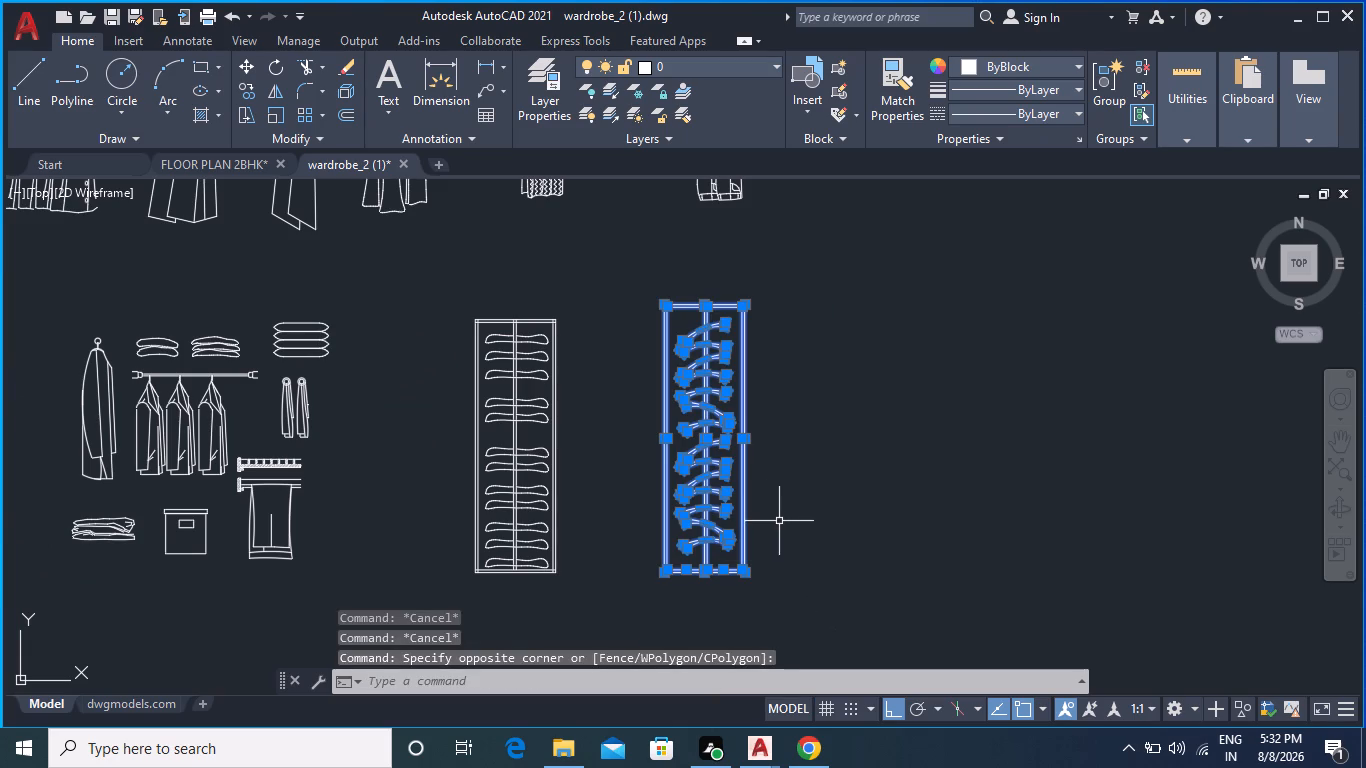
click(608, 494)
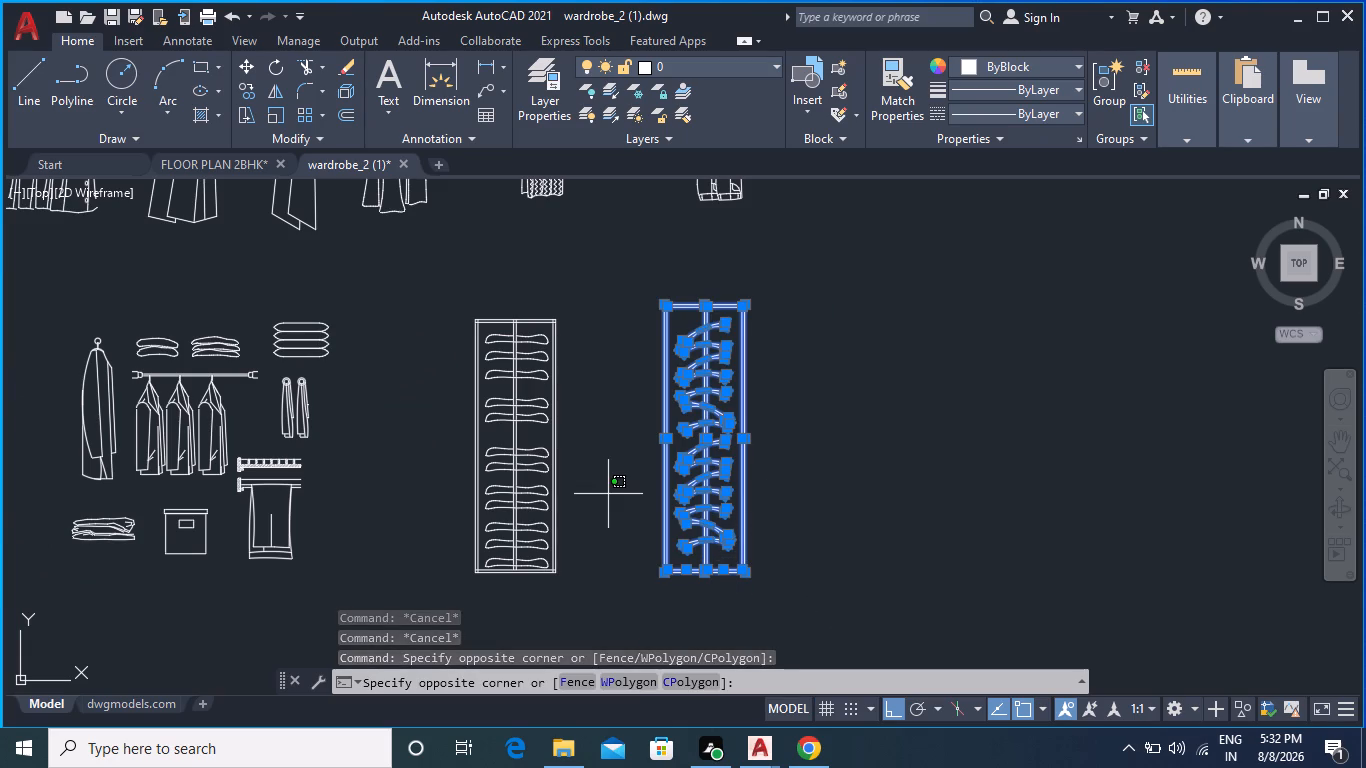
key(Escape)
key(Escape)
Look over the rows of top-view wardrobes for one suited to the floor plan.
scroll(590, 460, down, 3)
middle_drag(636, 341, 680, 438)
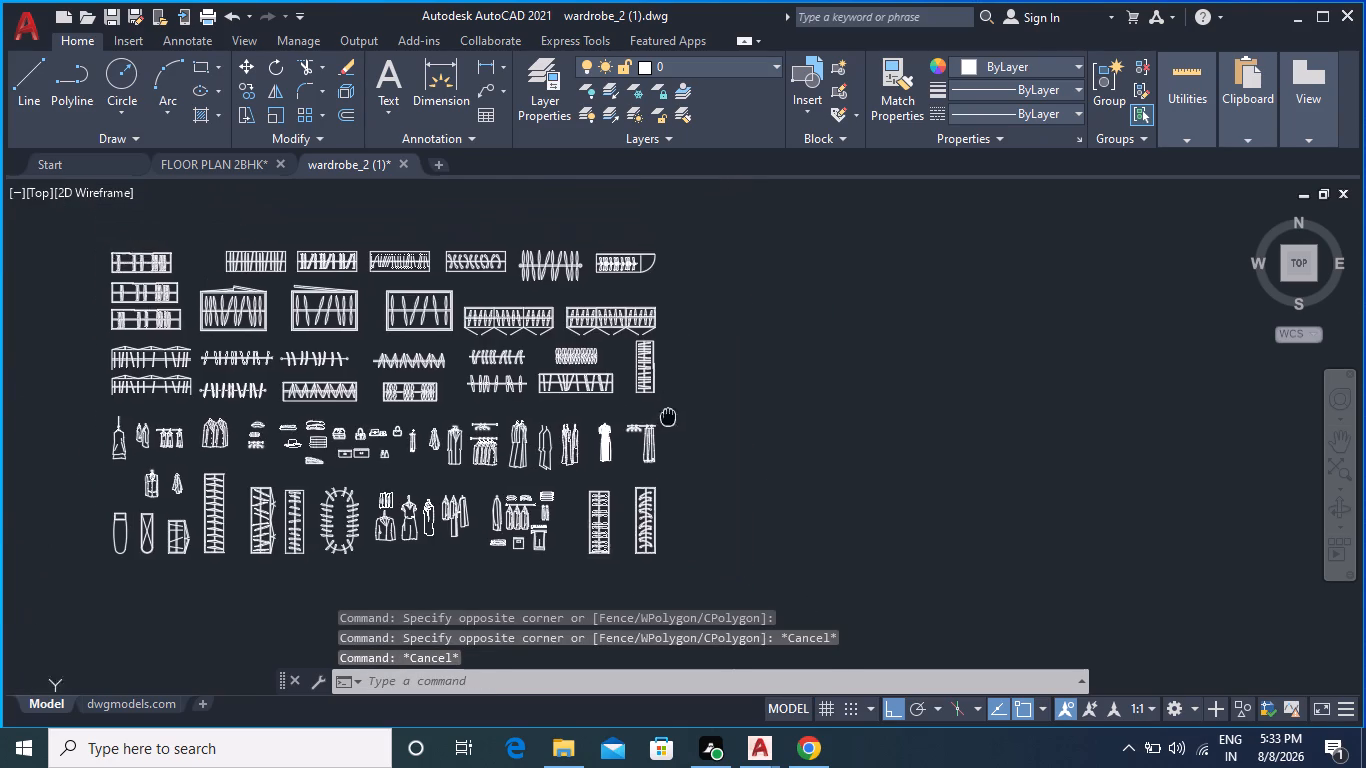
middle_drag(680, 438, 722, 479)
scroll(433, 392, up, 2)
scroll(603, 420, down, 1)
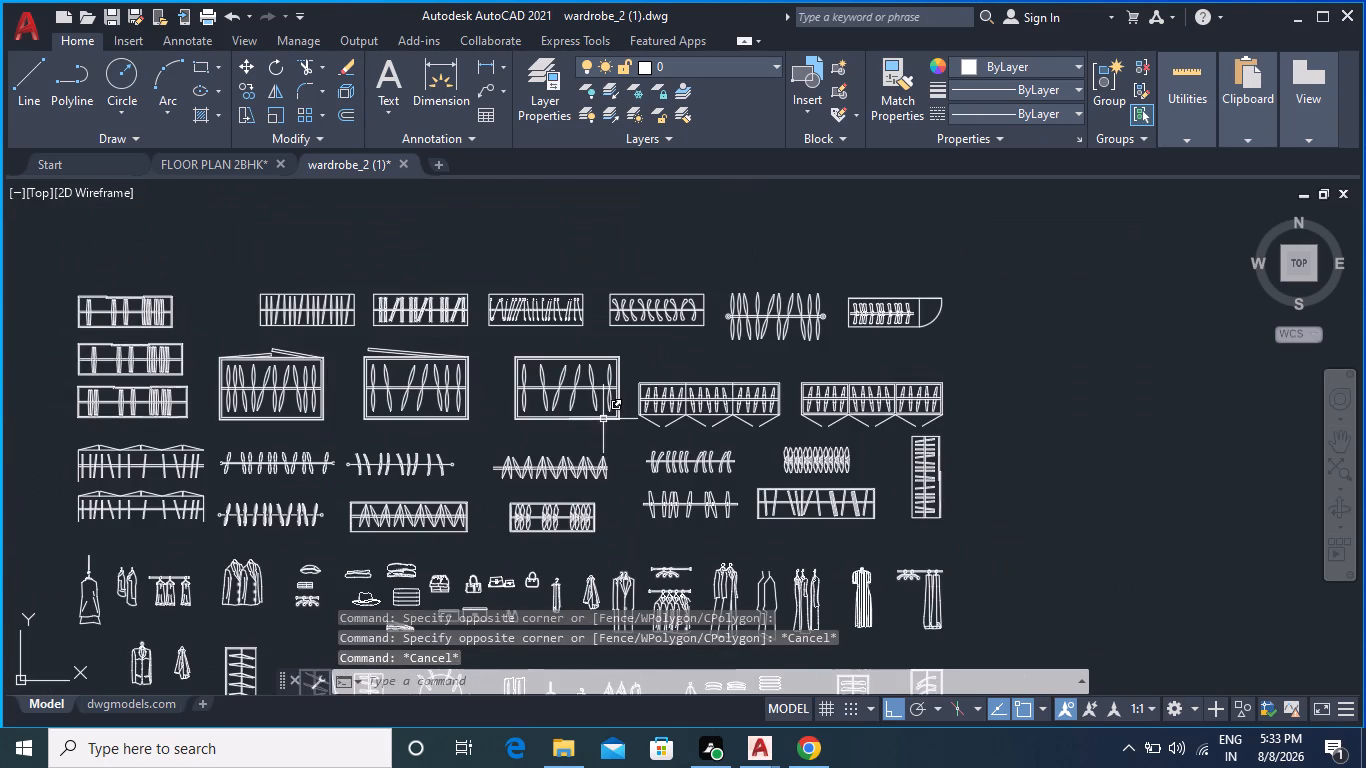
middle_drag(441, 348, 727, 320)
scroll(458, 342, up, 1)
scroll(481, 371, down, 1)
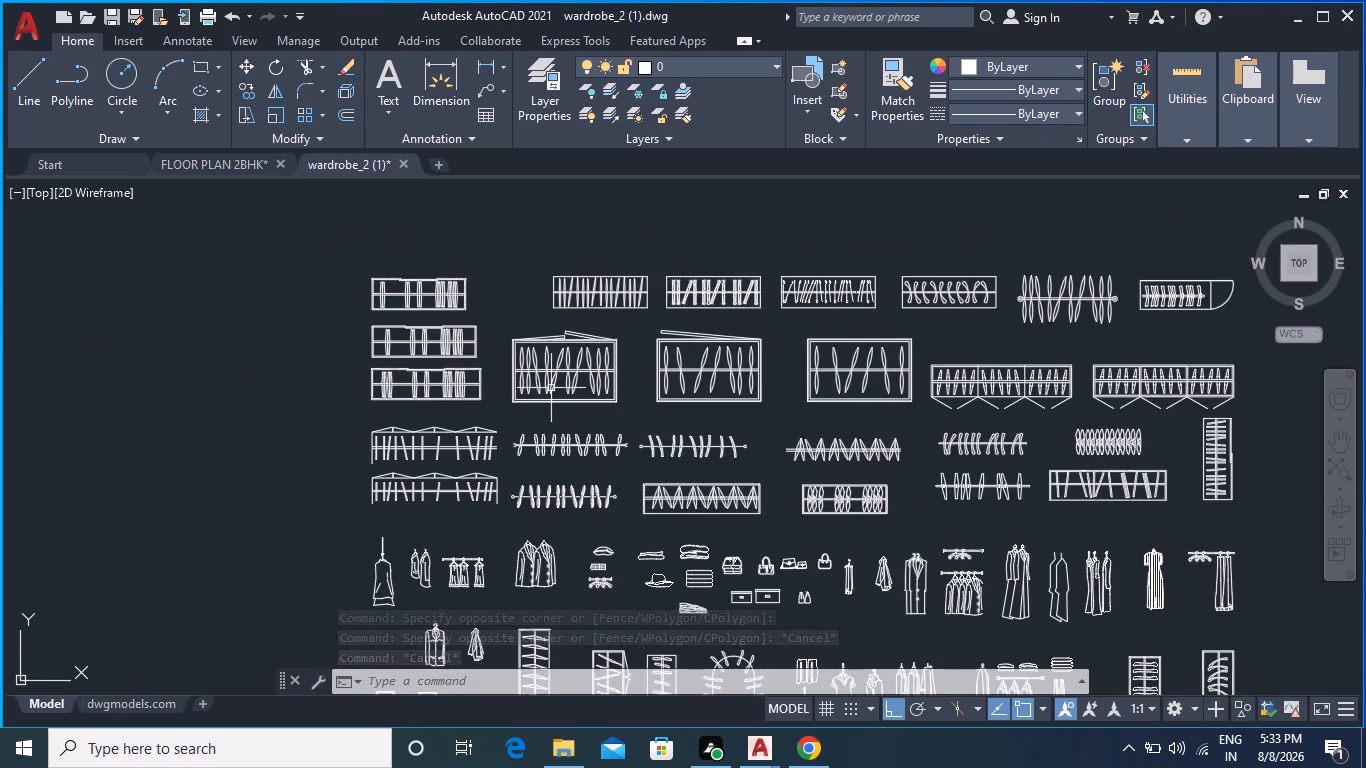
middle_drag(682, 393, 580, 396)
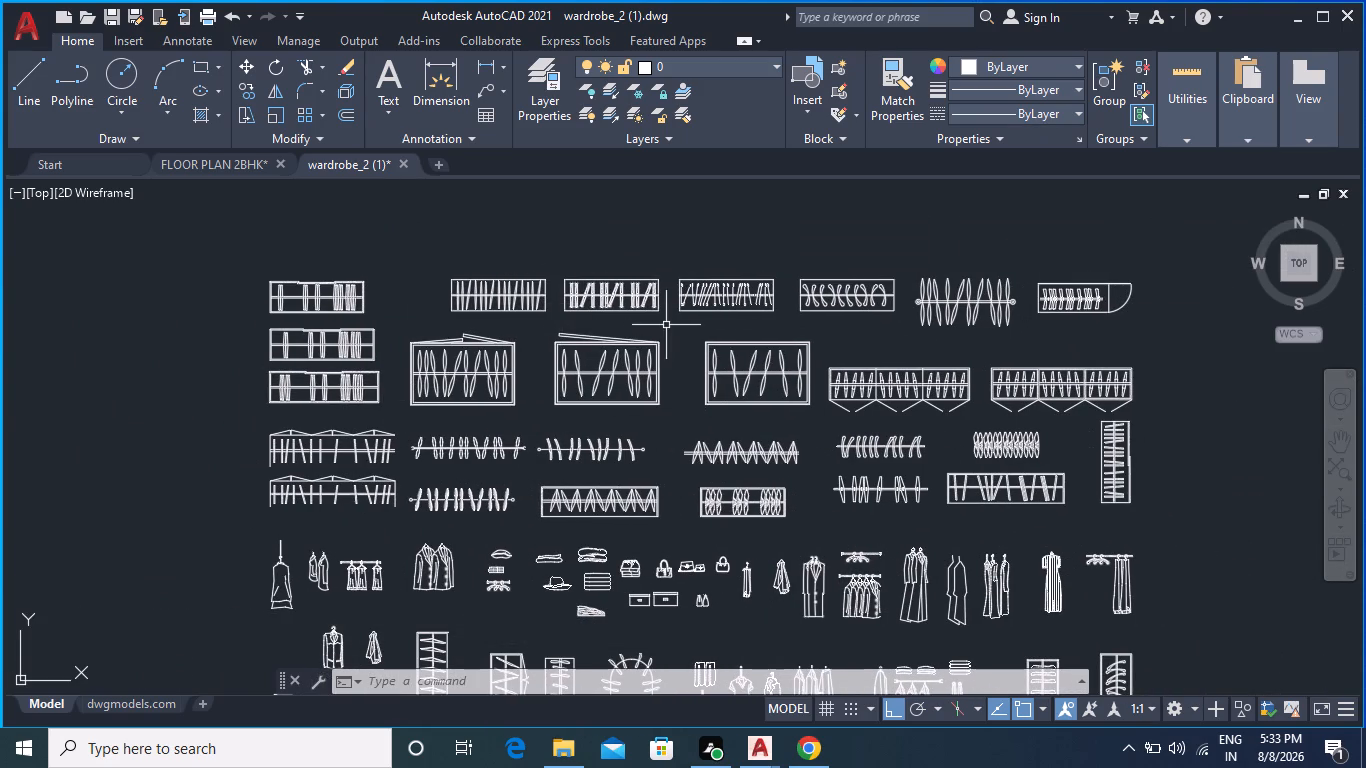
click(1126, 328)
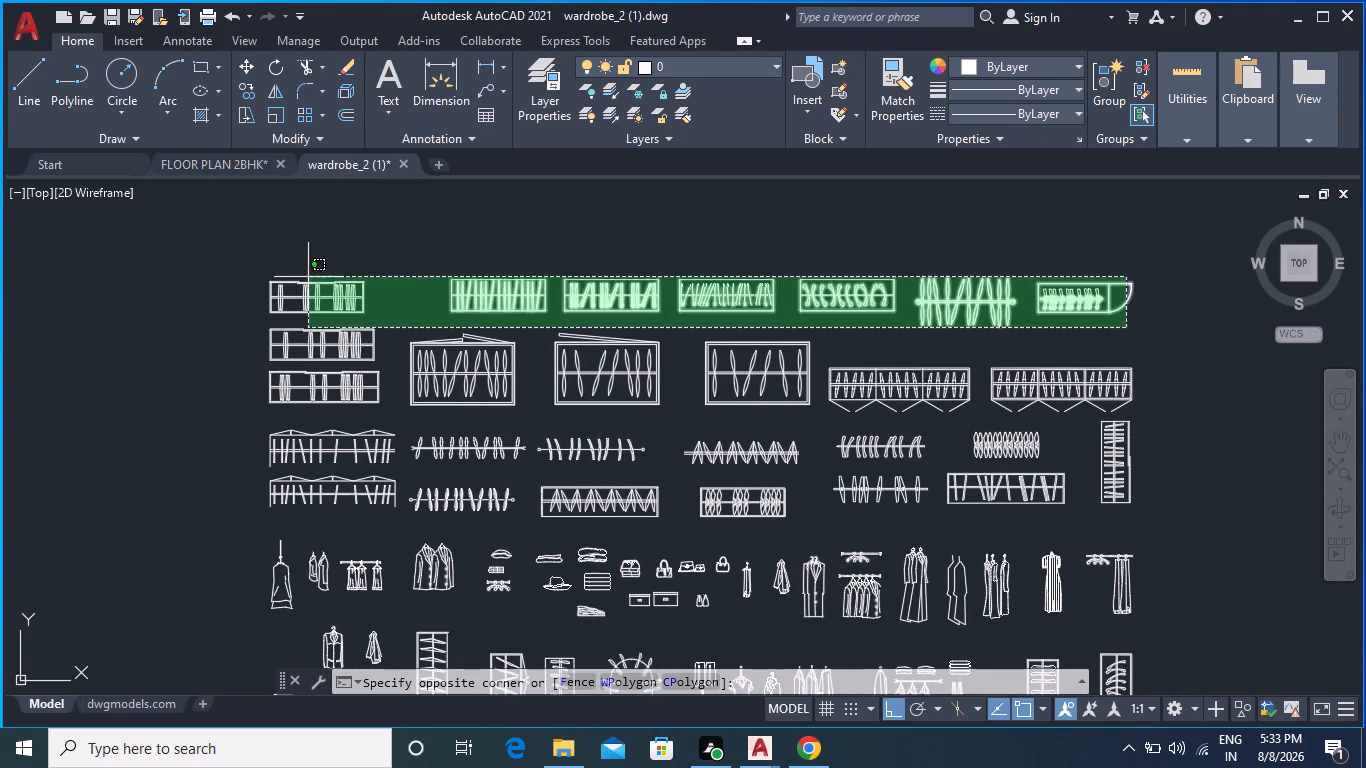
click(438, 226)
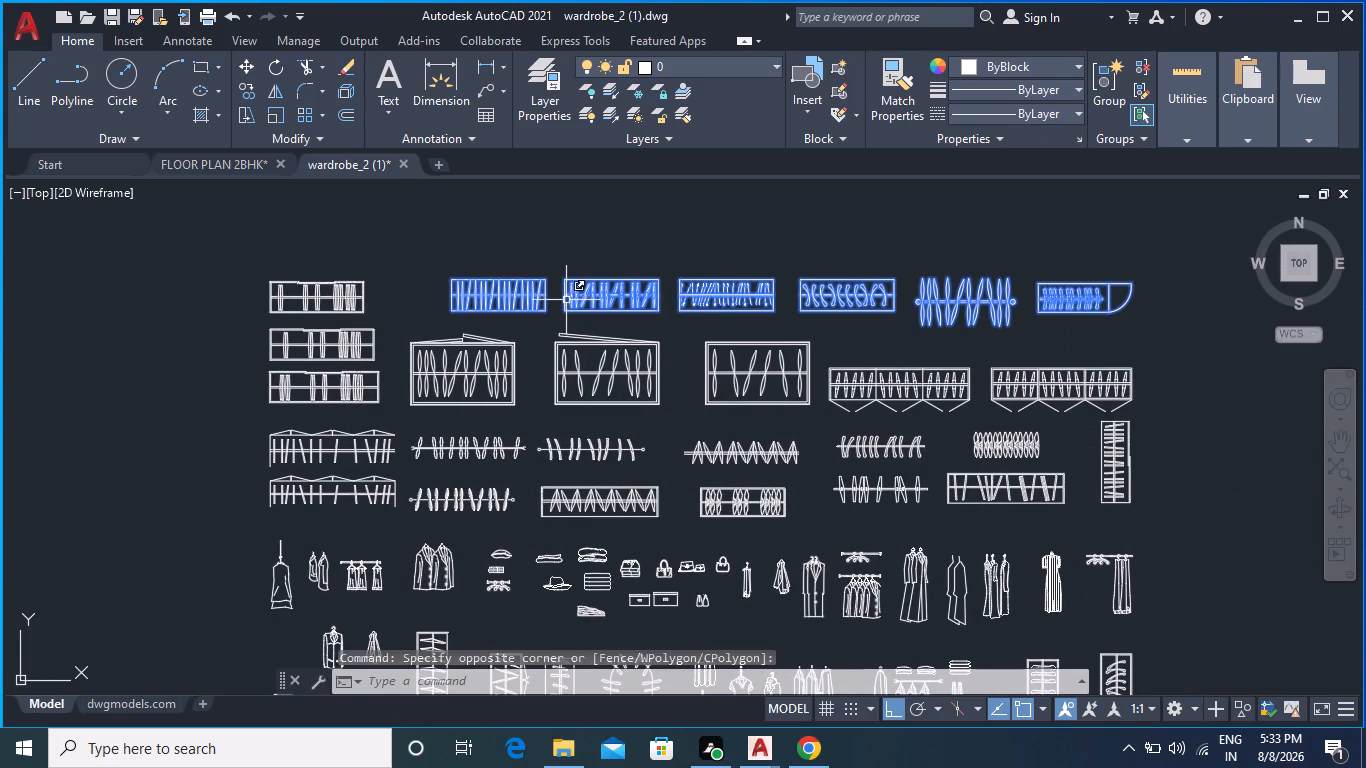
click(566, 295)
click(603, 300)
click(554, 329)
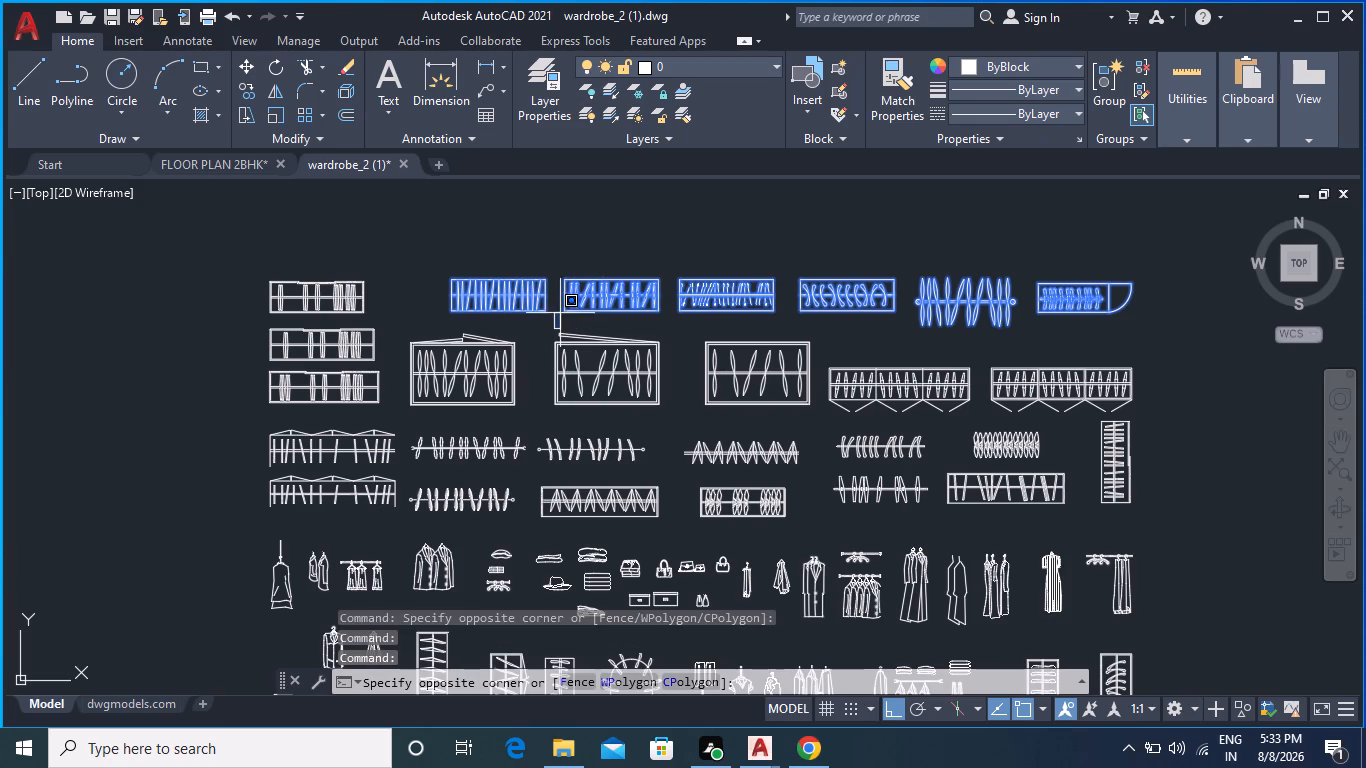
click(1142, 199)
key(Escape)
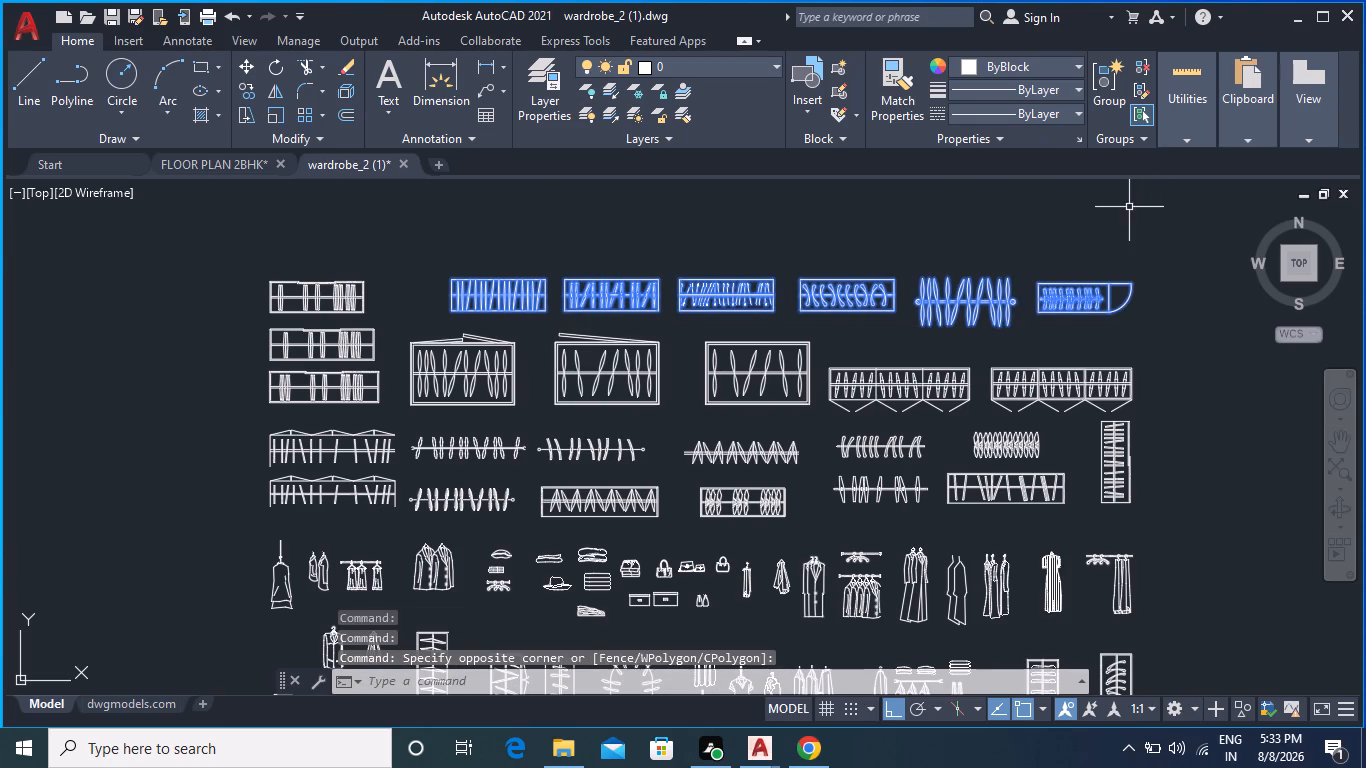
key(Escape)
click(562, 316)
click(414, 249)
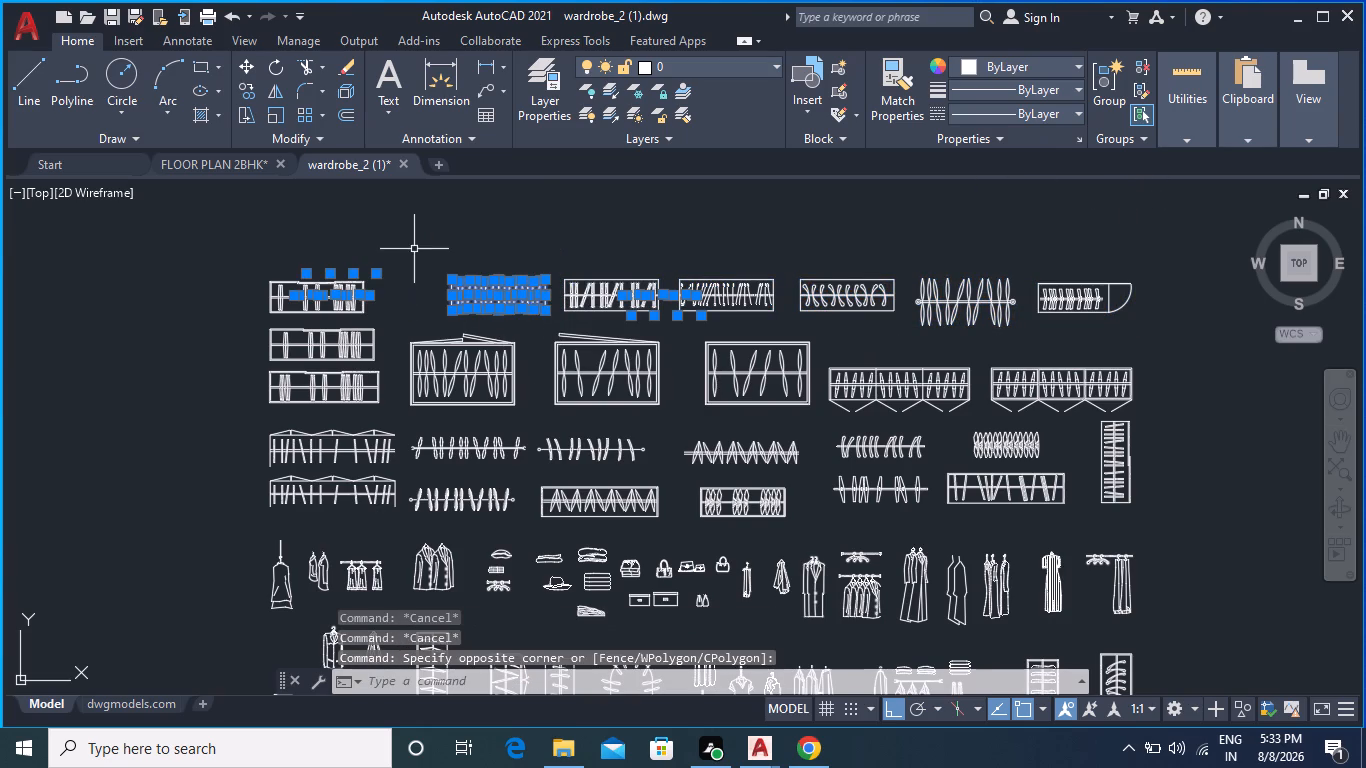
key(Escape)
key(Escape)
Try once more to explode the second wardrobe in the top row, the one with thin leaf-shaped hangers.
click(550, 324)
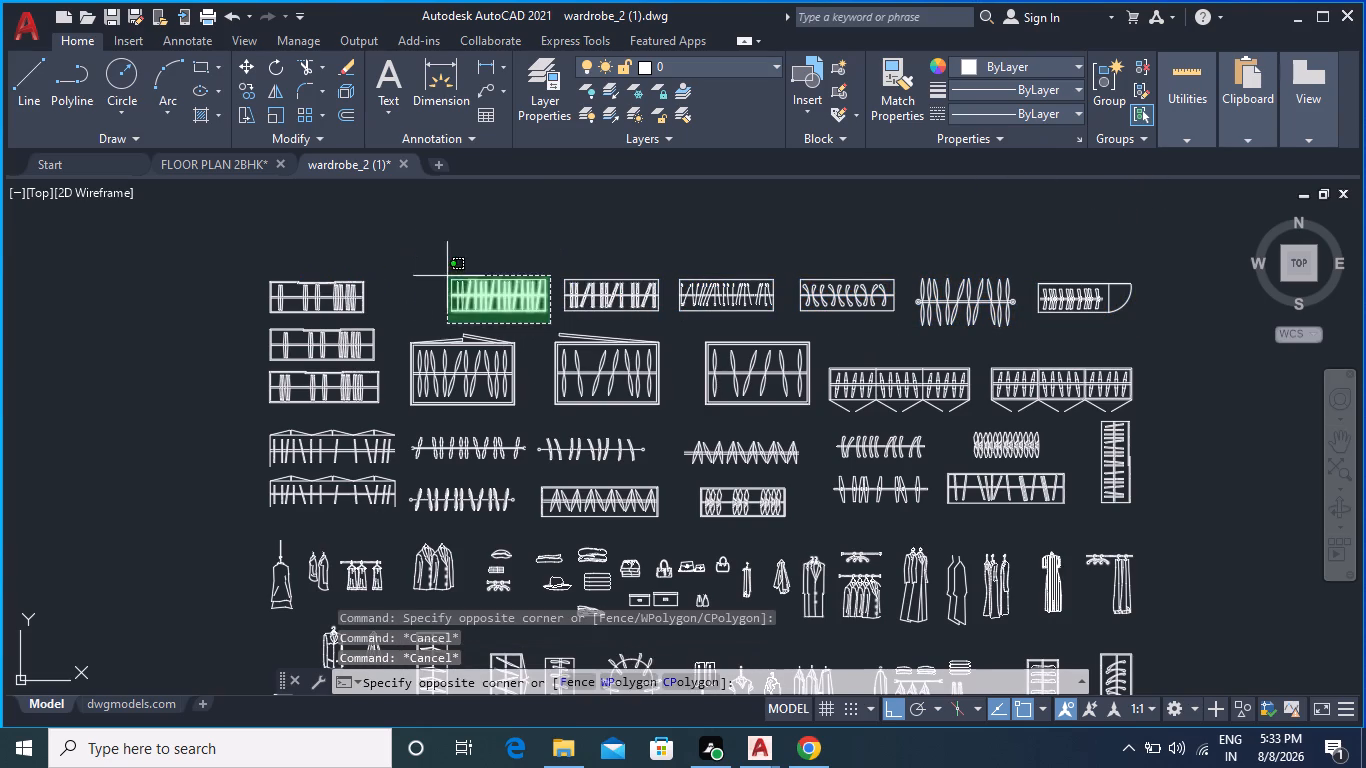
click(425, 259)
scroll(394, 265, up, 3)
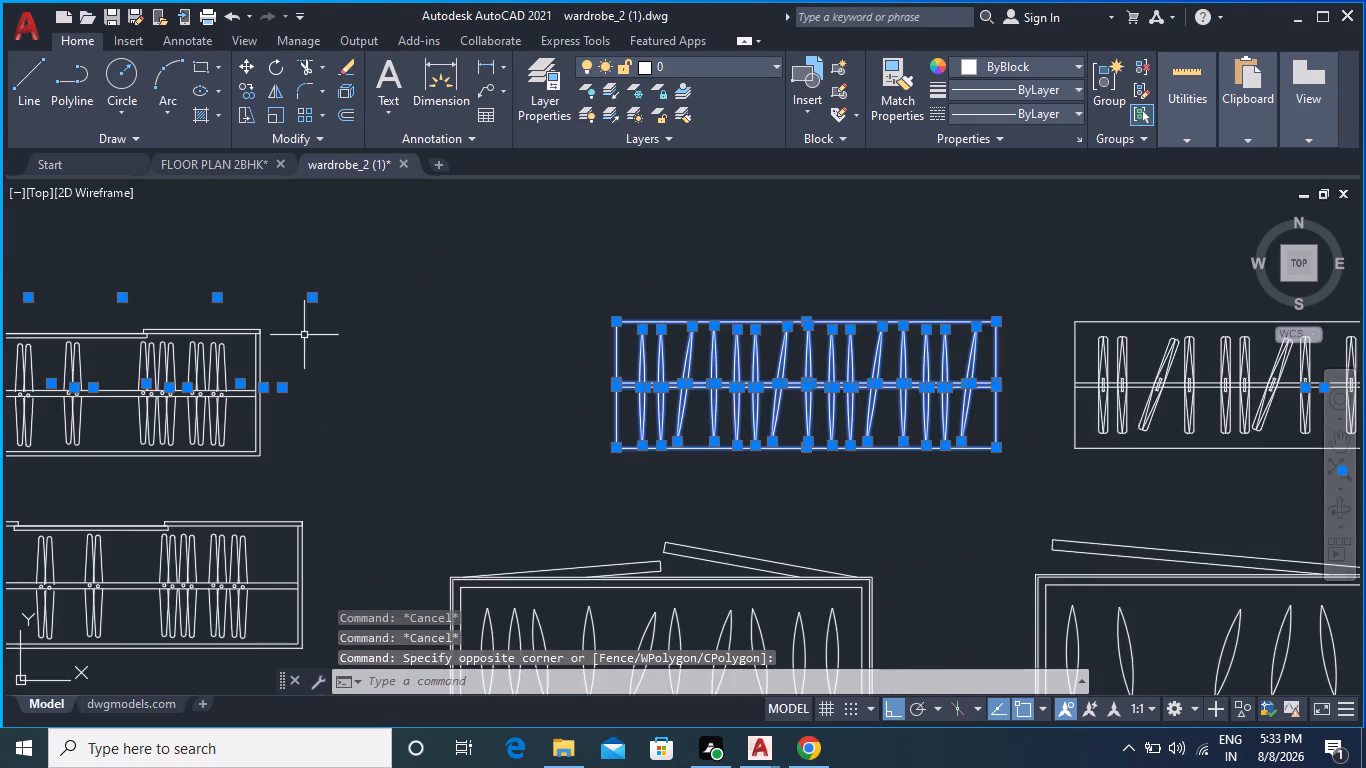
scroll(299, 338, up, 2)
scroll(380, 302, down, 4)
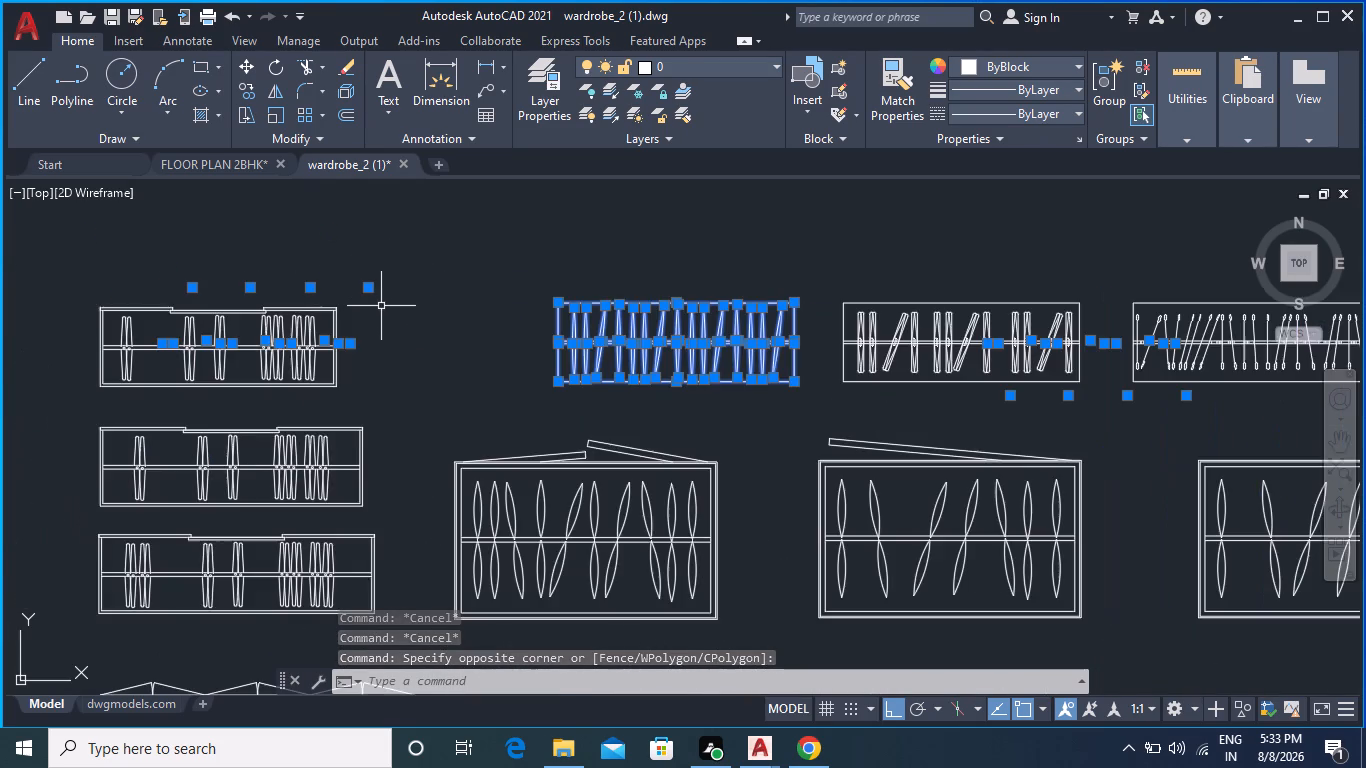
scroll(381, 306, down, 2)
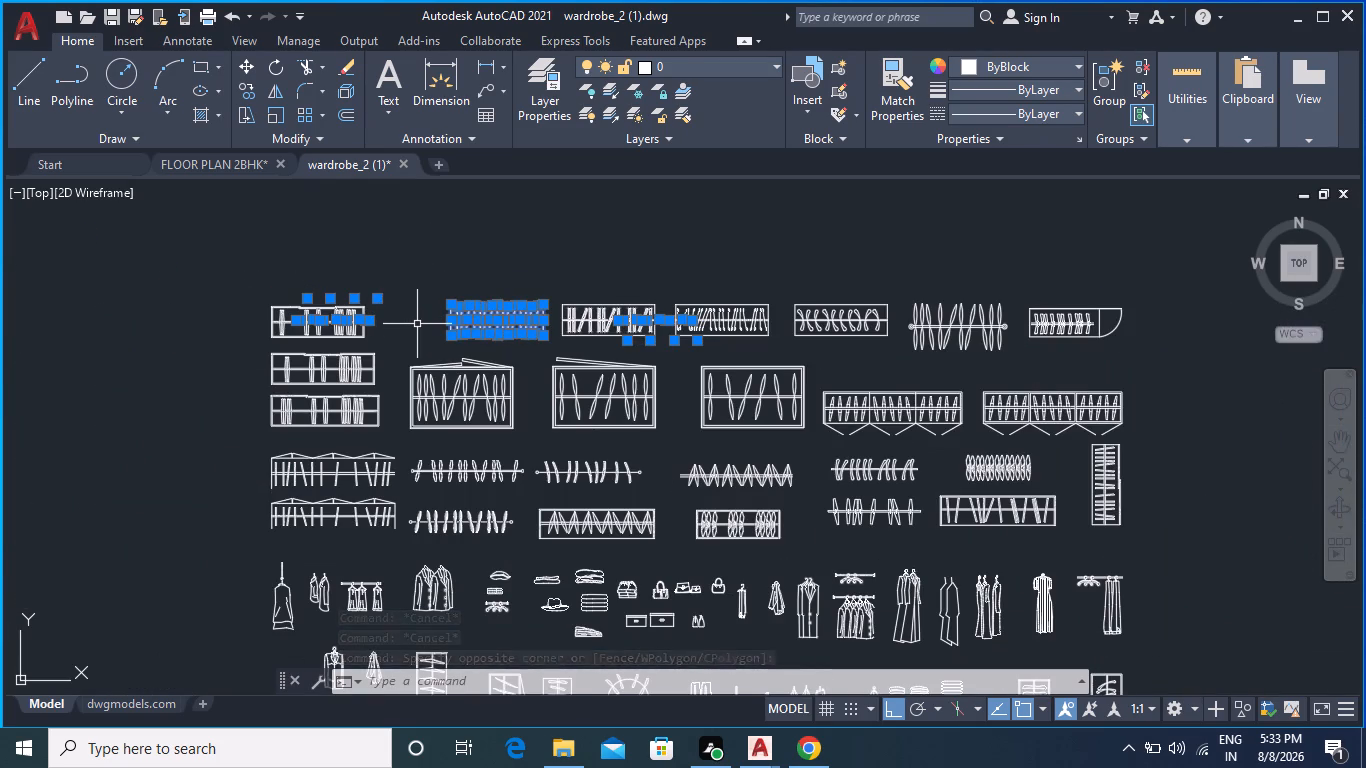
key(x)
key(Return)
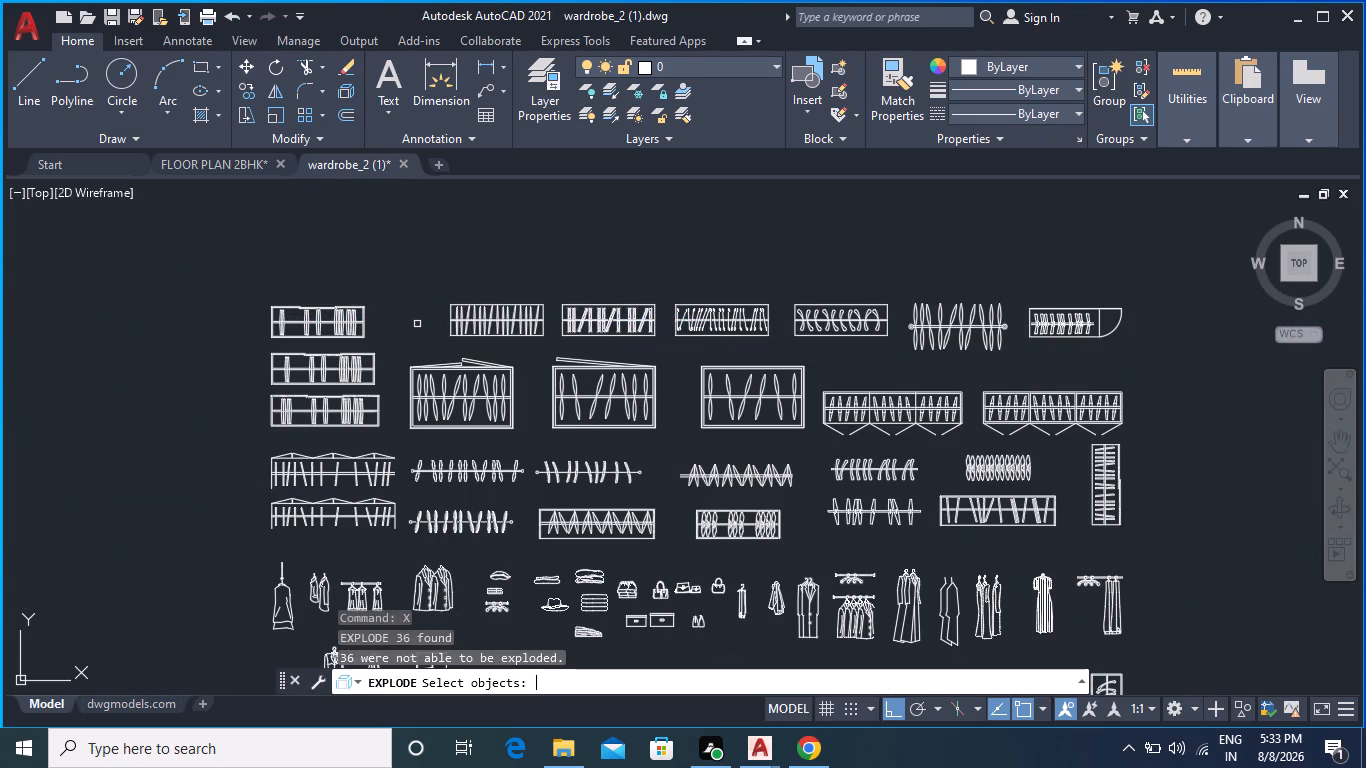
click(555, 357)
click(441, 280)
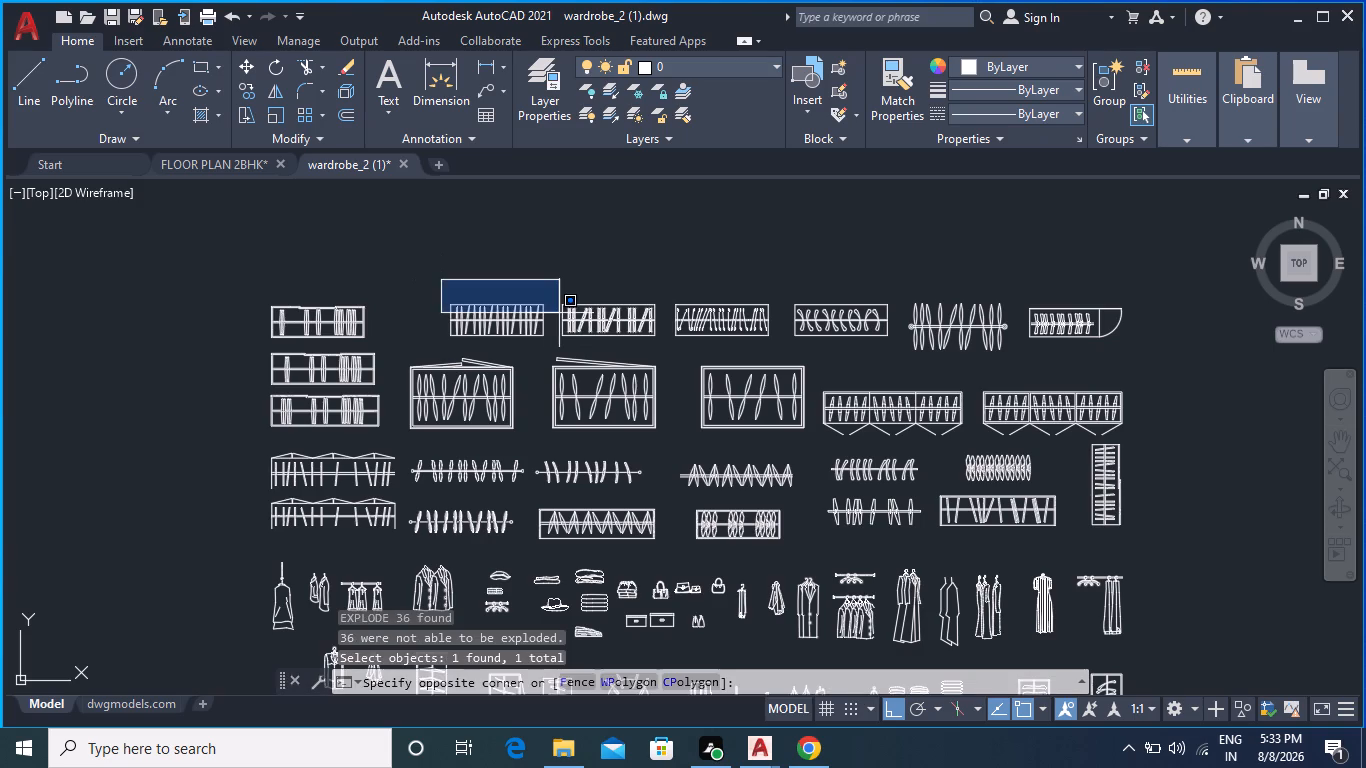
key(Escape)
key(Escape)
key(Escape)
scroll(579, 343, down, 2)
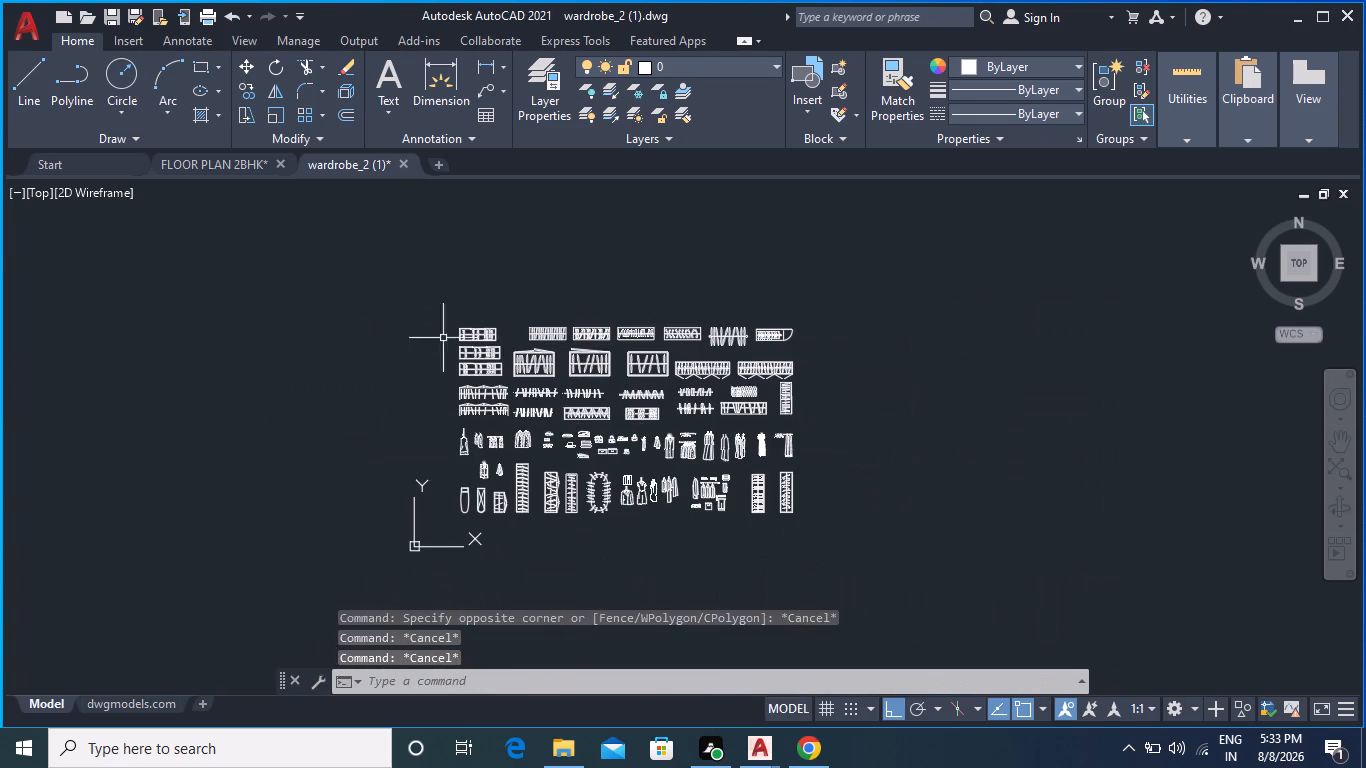
Explode all the wardrobe and clothing blocks in the drawing together, applying the Explode command twice.
click(406, 290)
click(904, 568)
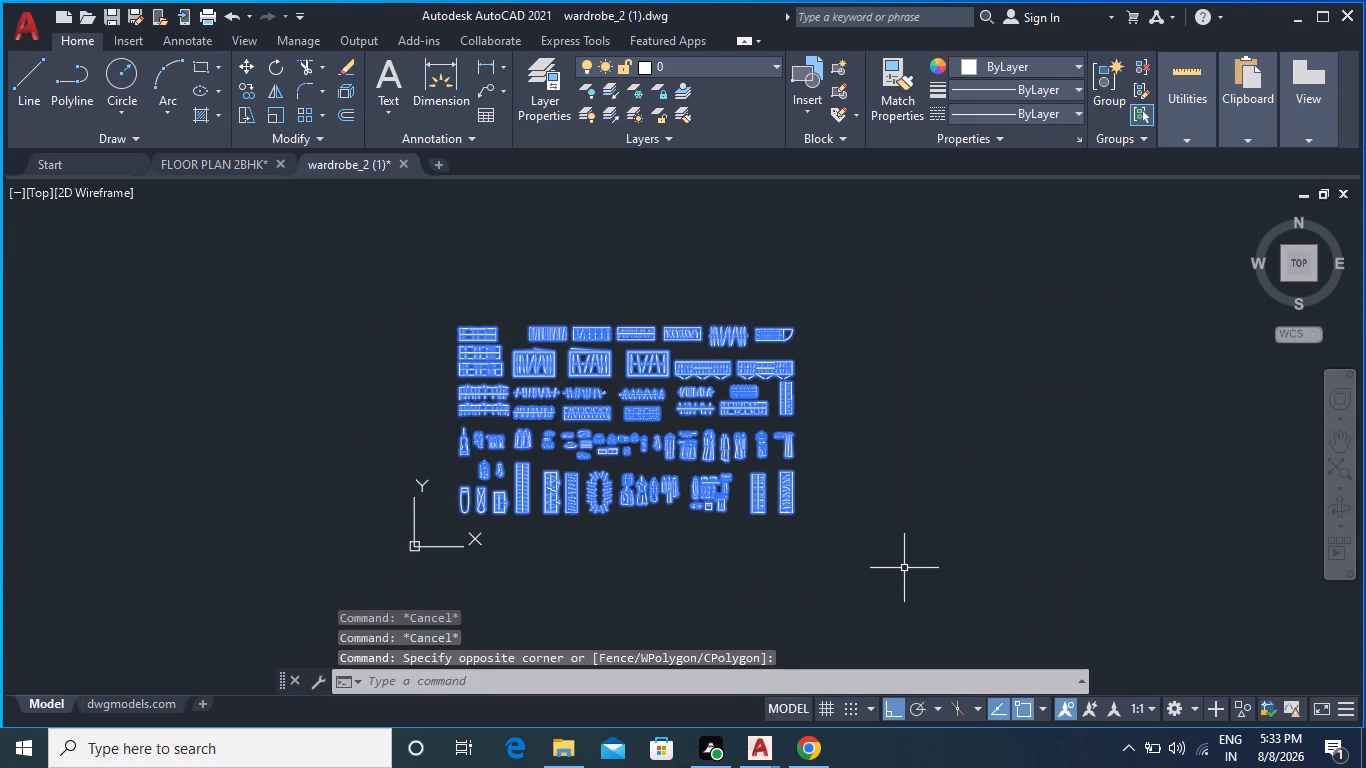
key(x)
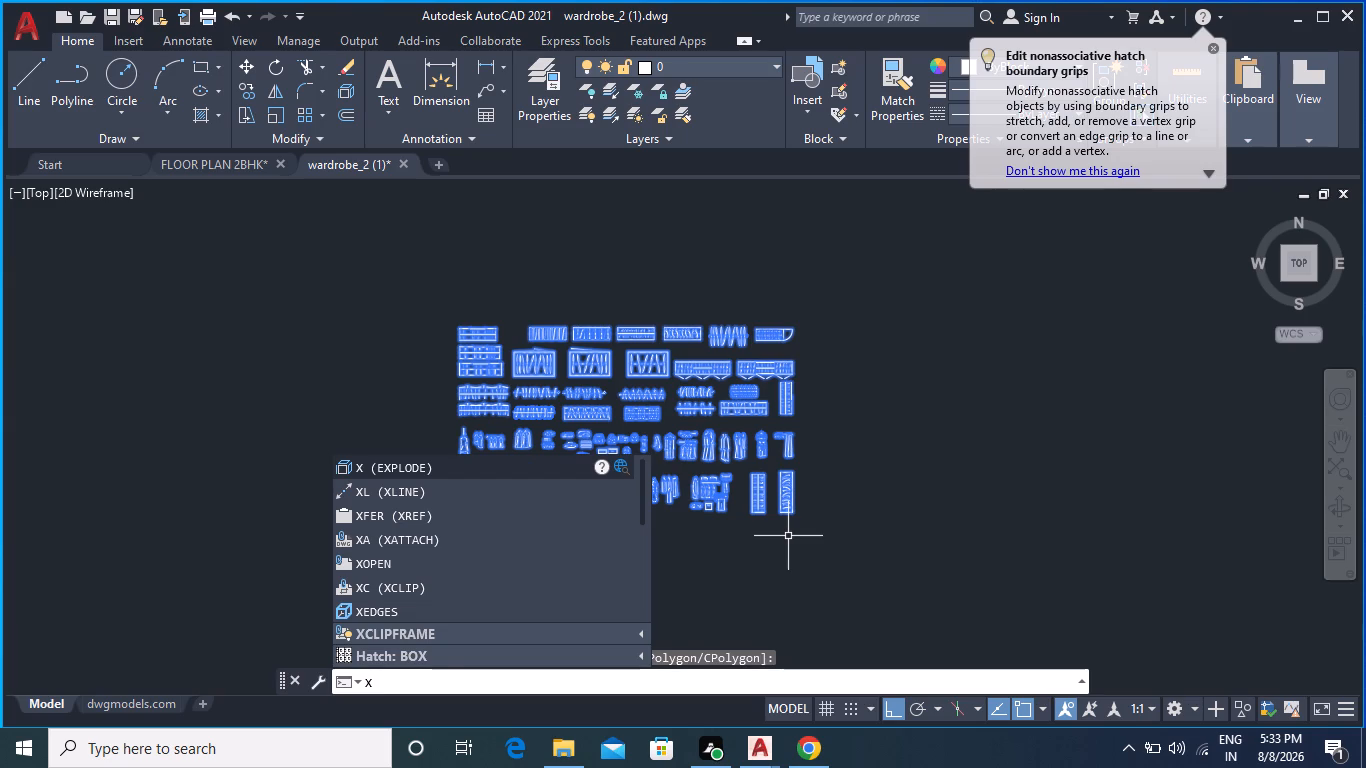
key(Return)
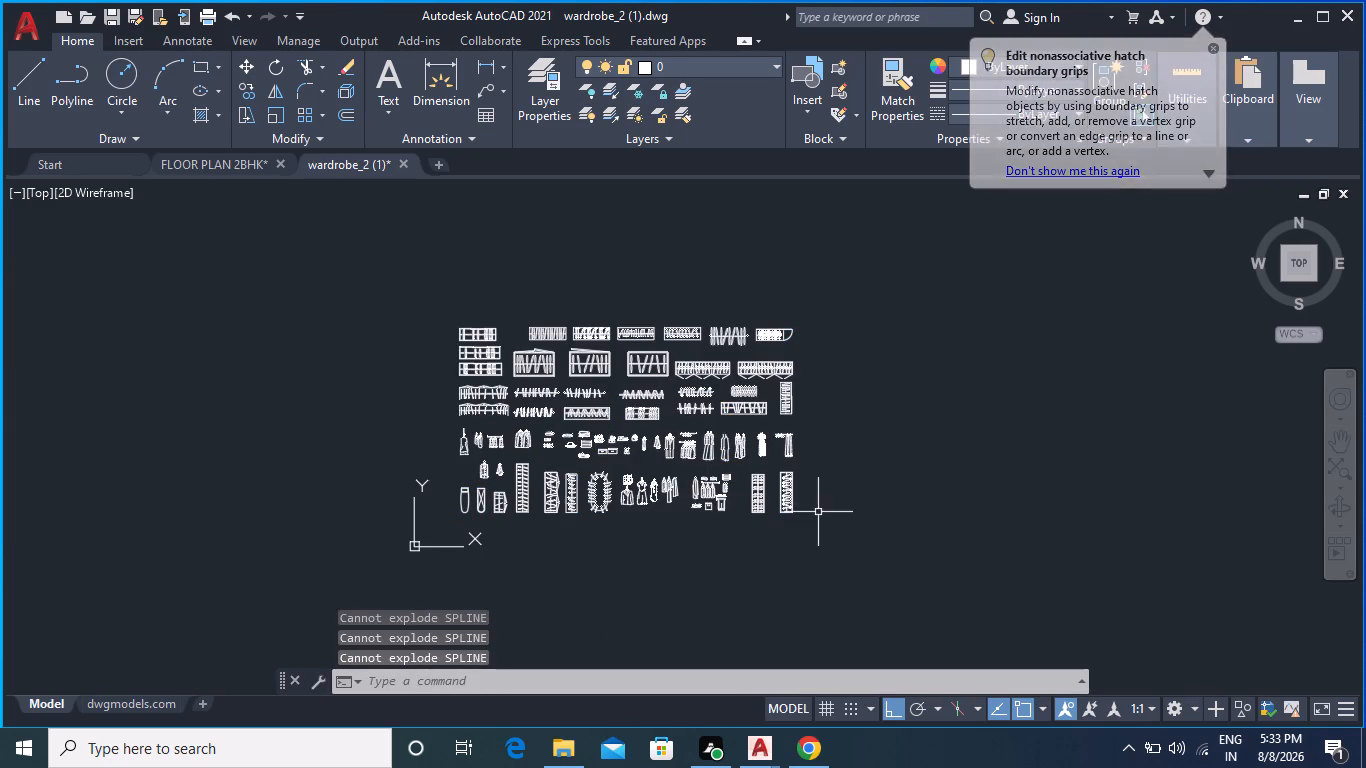
click(353, 312)
click(883, 540)
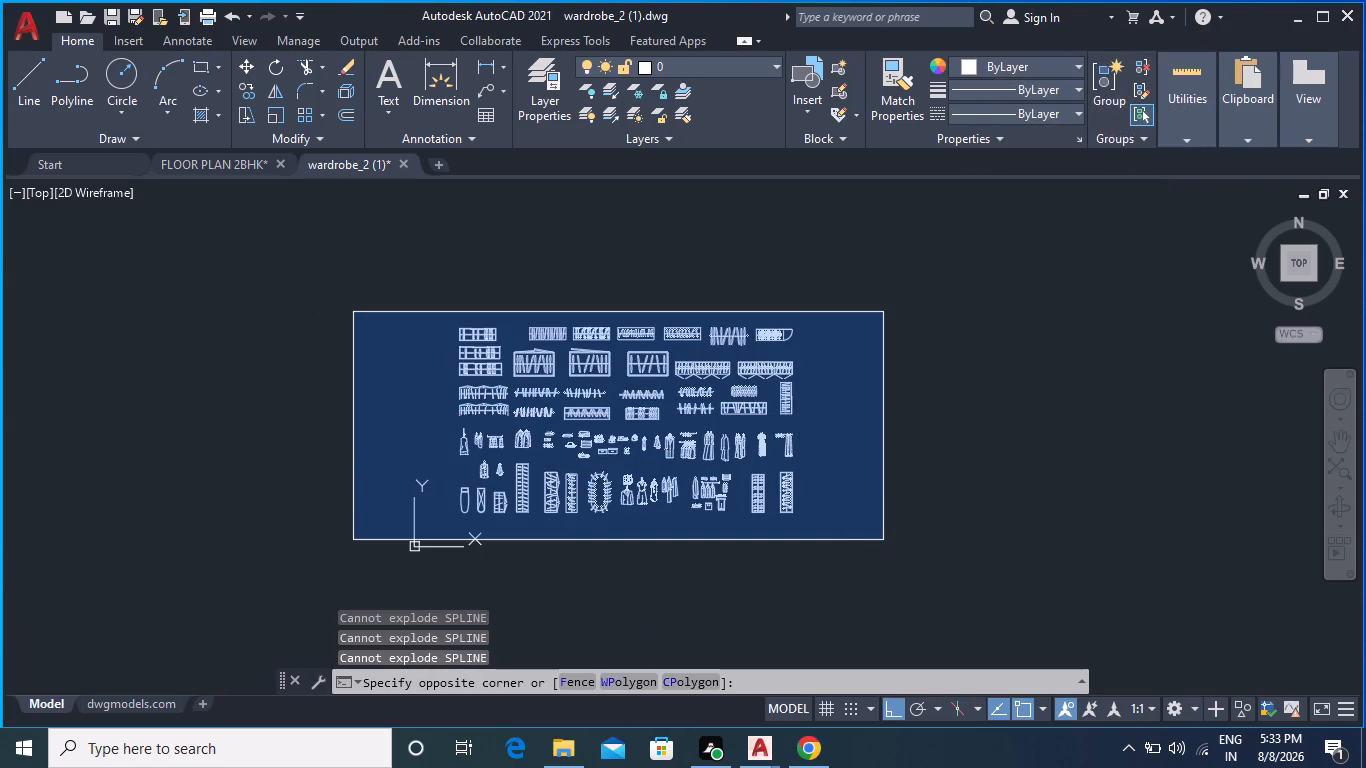
key(x)
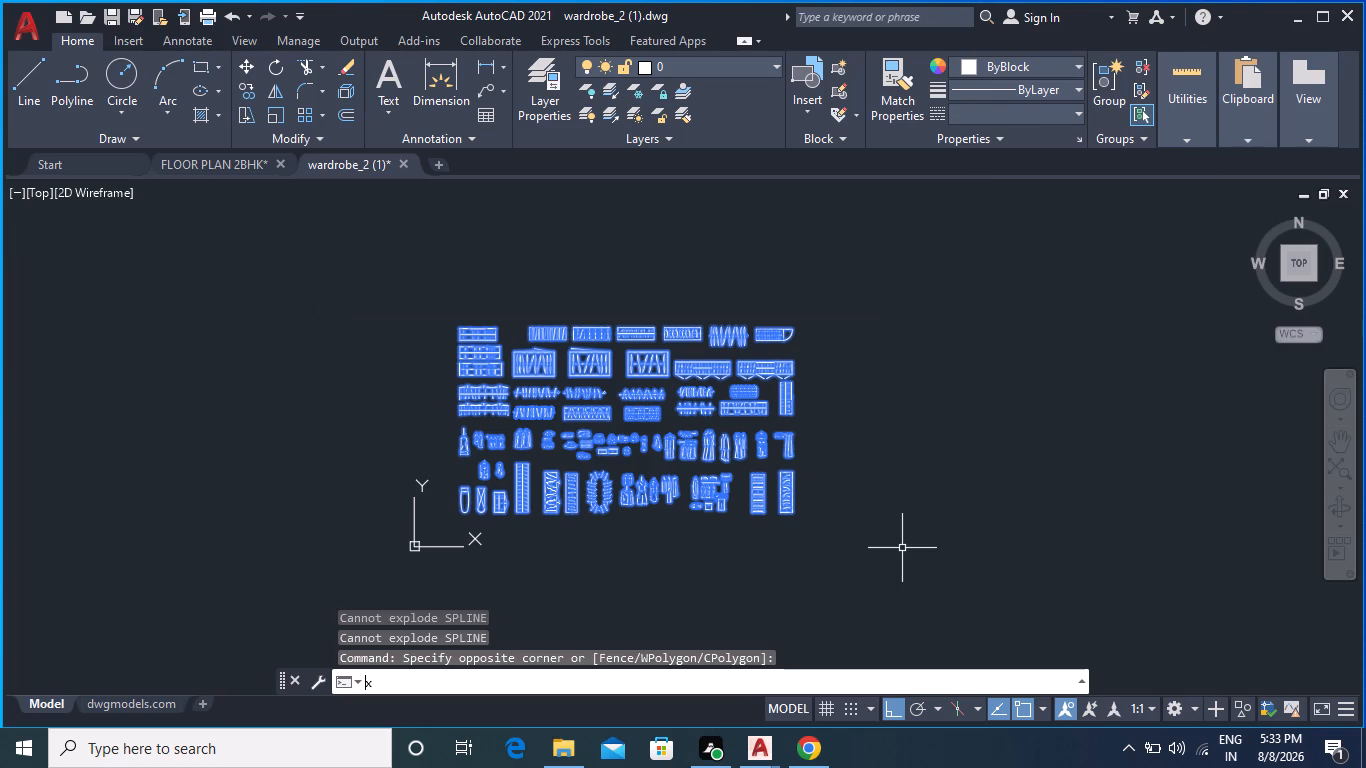
key(Return)
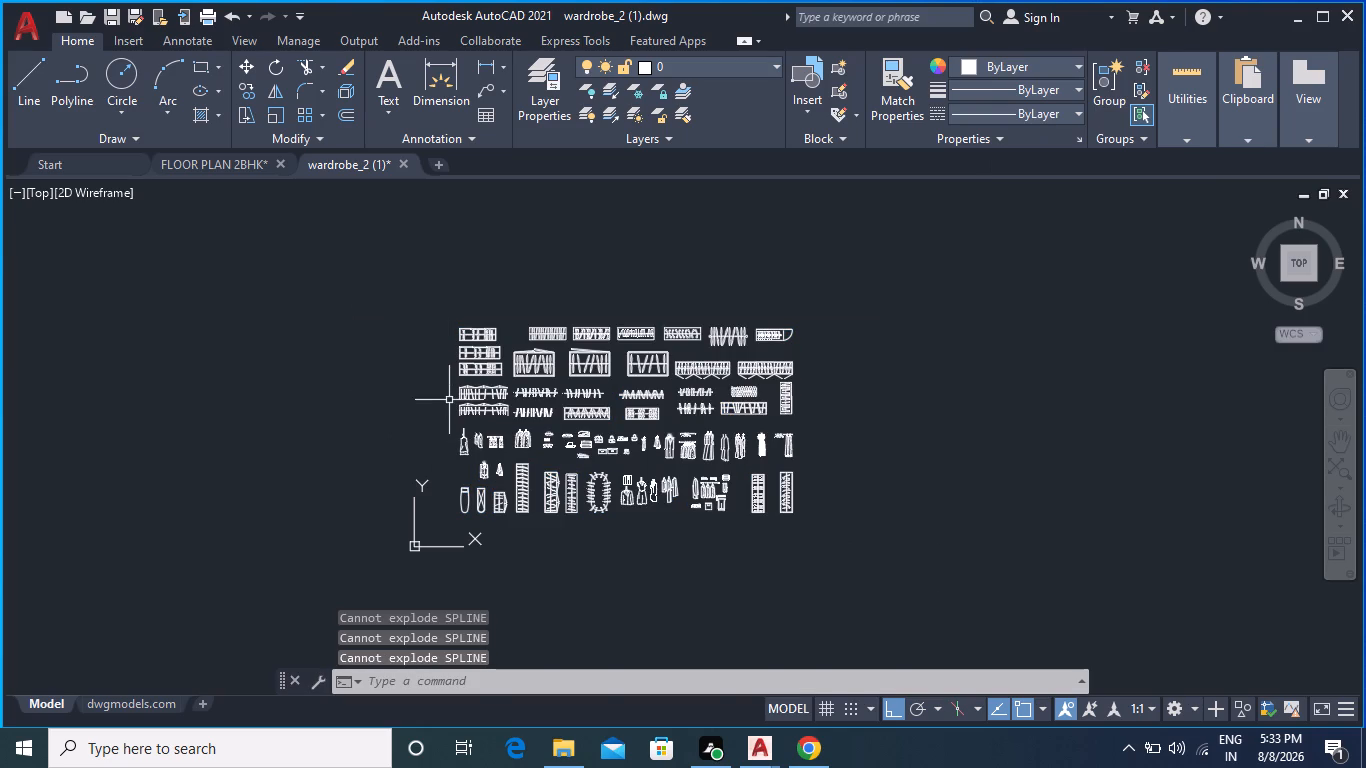
Check how the second wardrobe in the top row, with thin leaf-shaped hangers, selects, then clear the selection.
scroll(473, 380, up, 2)
click(591, 232)
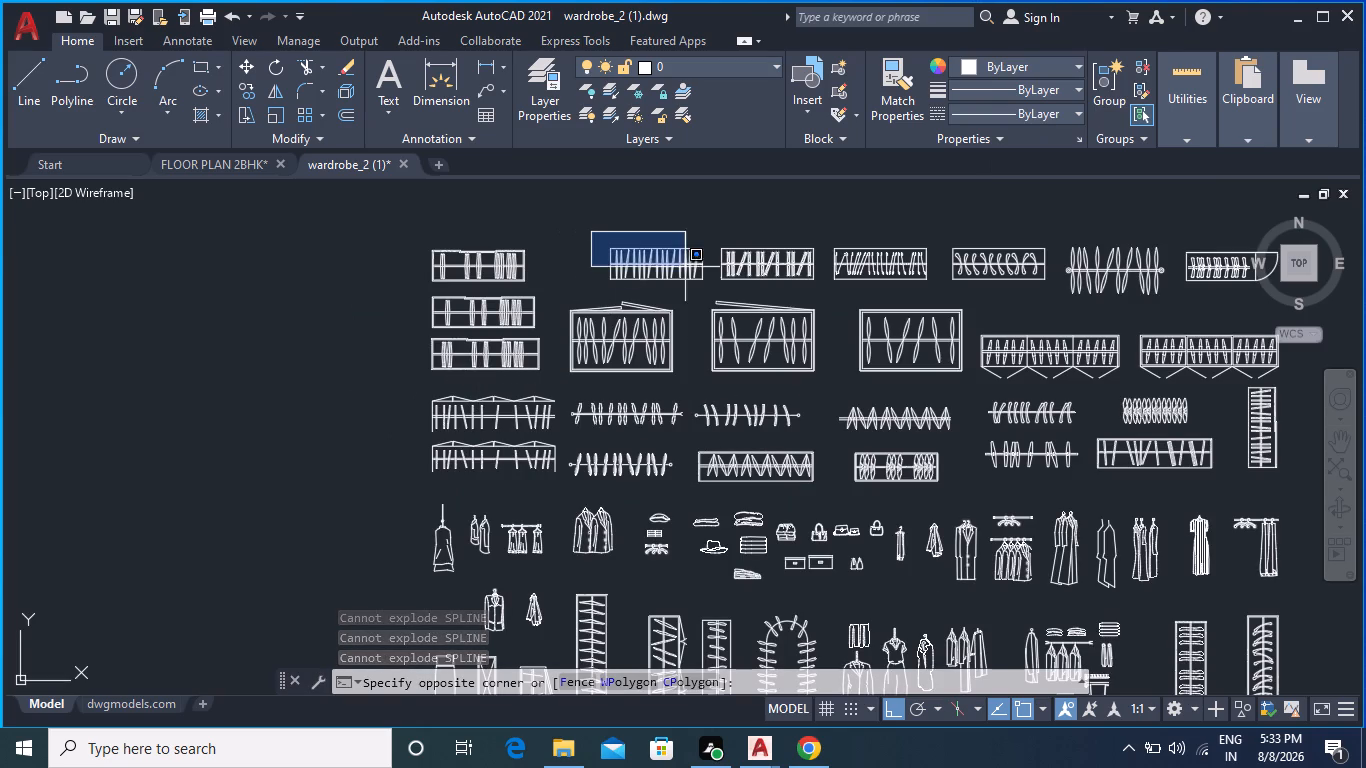
click(715, 290)
scroll(704, 271, up, 2)
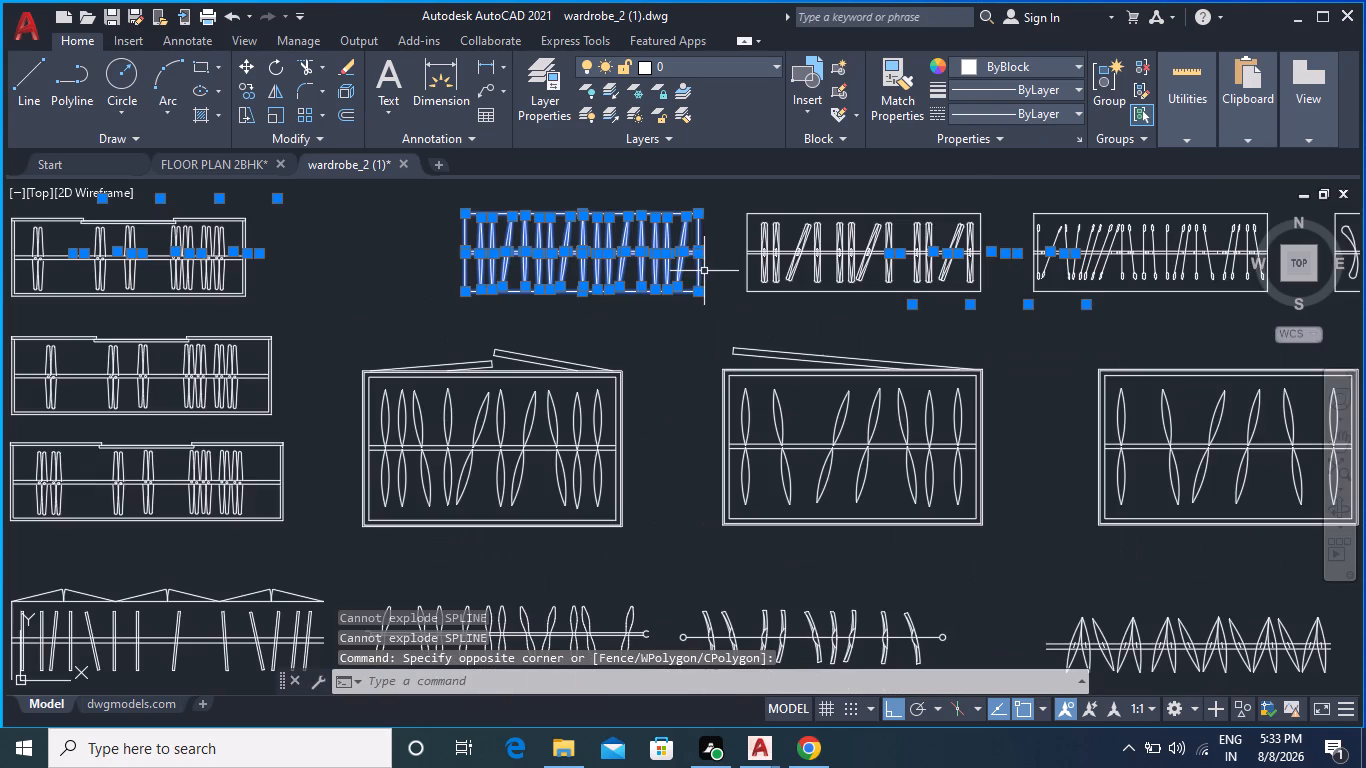
key(Escape)
key(Escape)
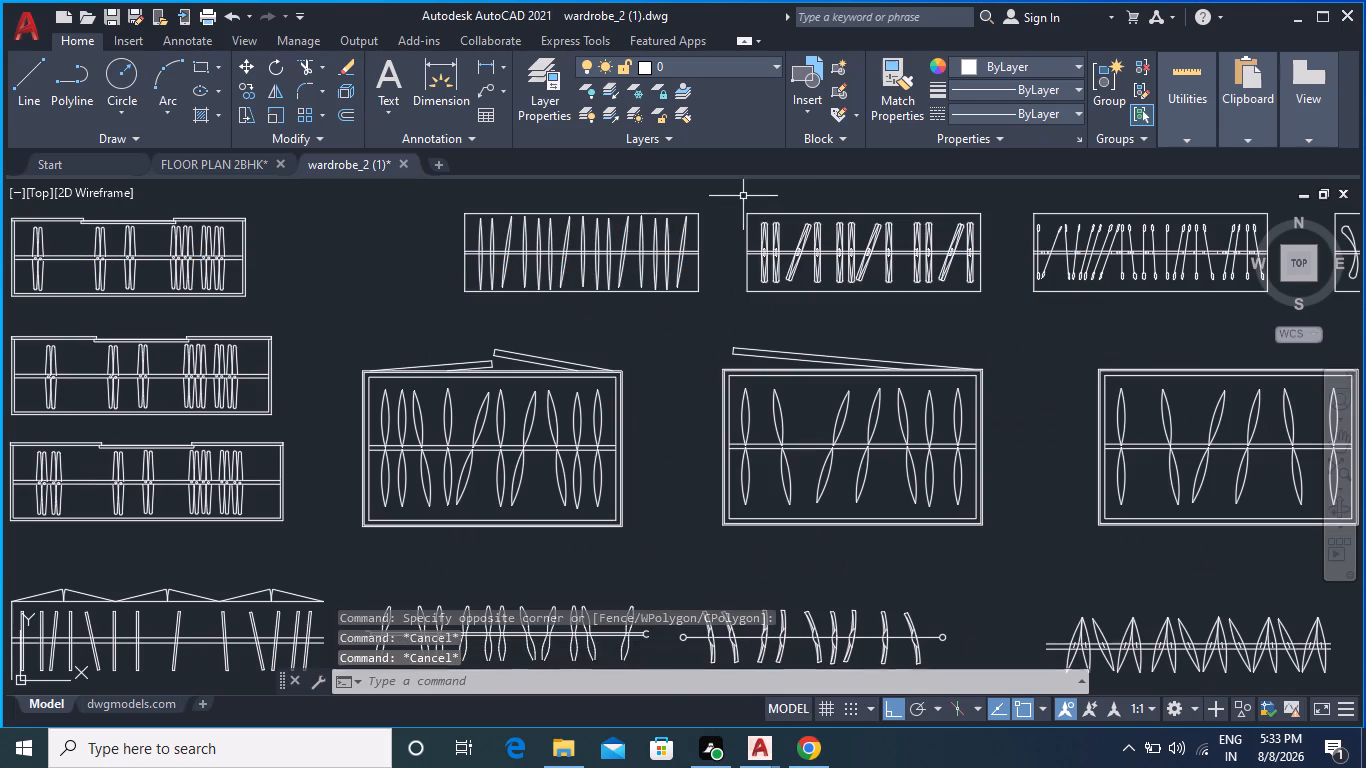
Copy the top-row wardrobe with paired straight and slanted bar hangers and paste it beside the plan in the FLOOR PLAN 2BHK drawing.
click(743, 196)
click(985, 301)
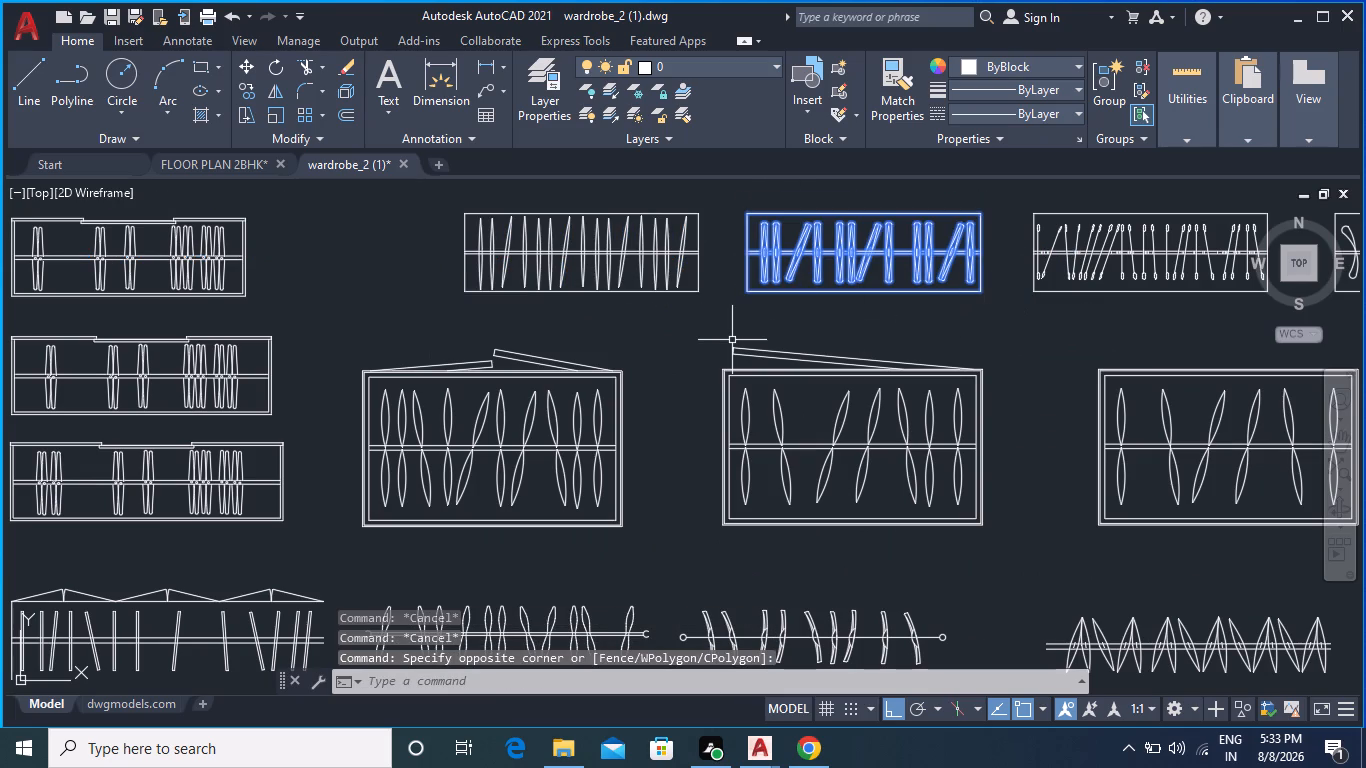
key(ctrl+c)
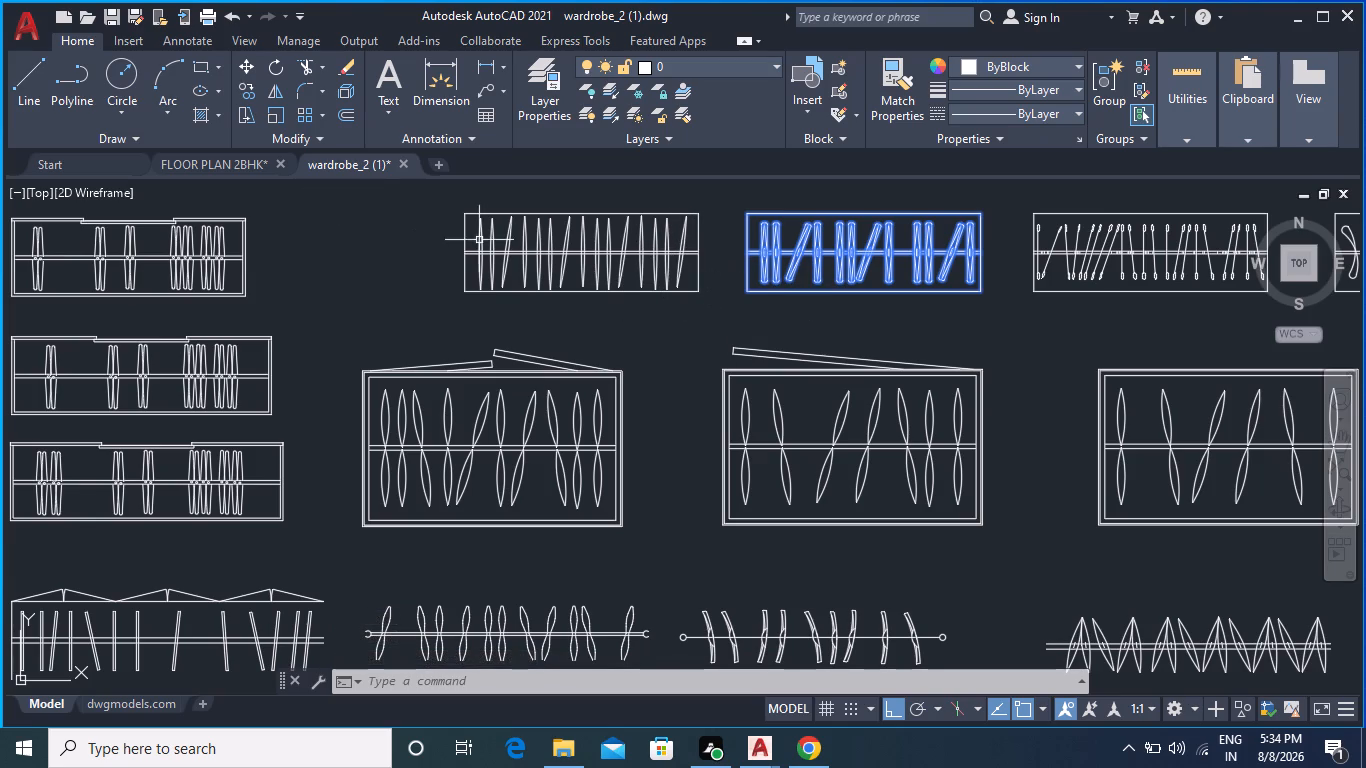
click(240, 161)
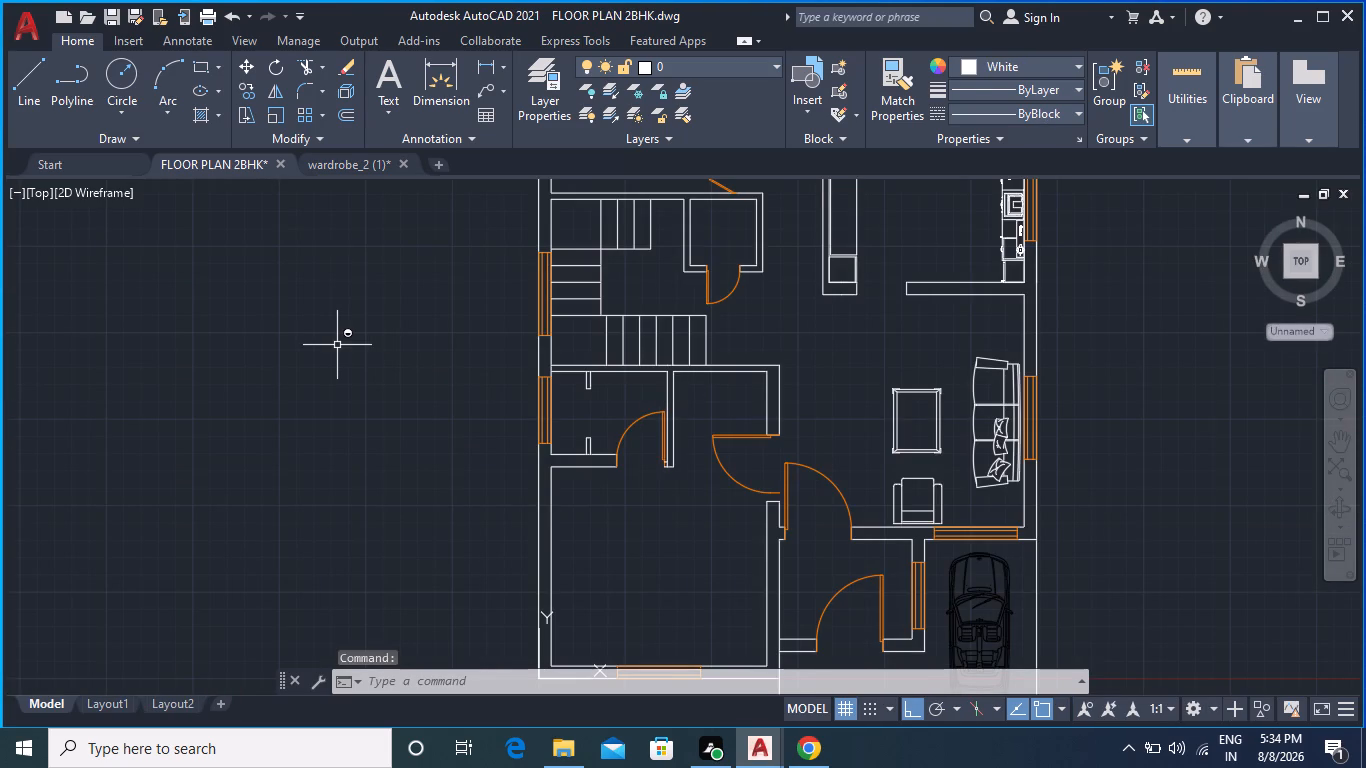
key(ctrl+v)
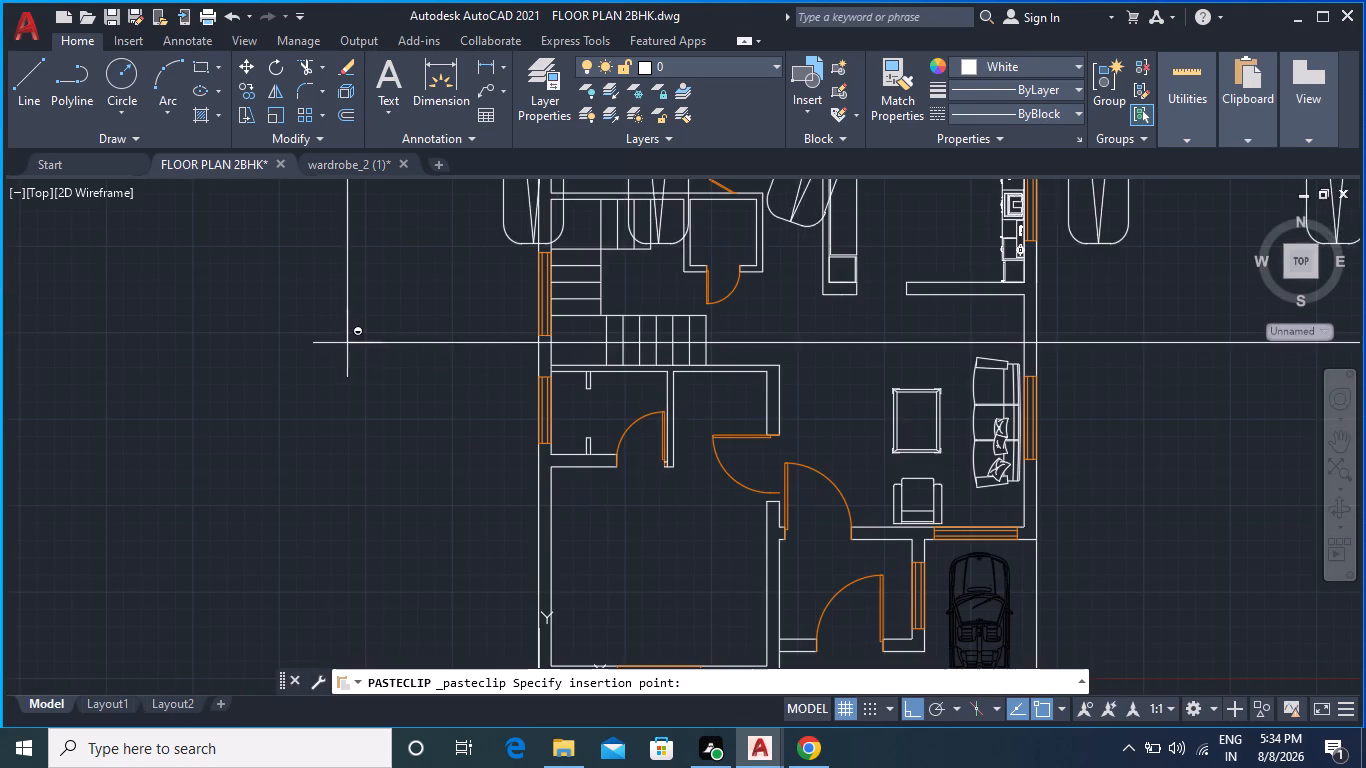
scroll(347, 343, down, 6)
scroll(435, 373, up, 2)
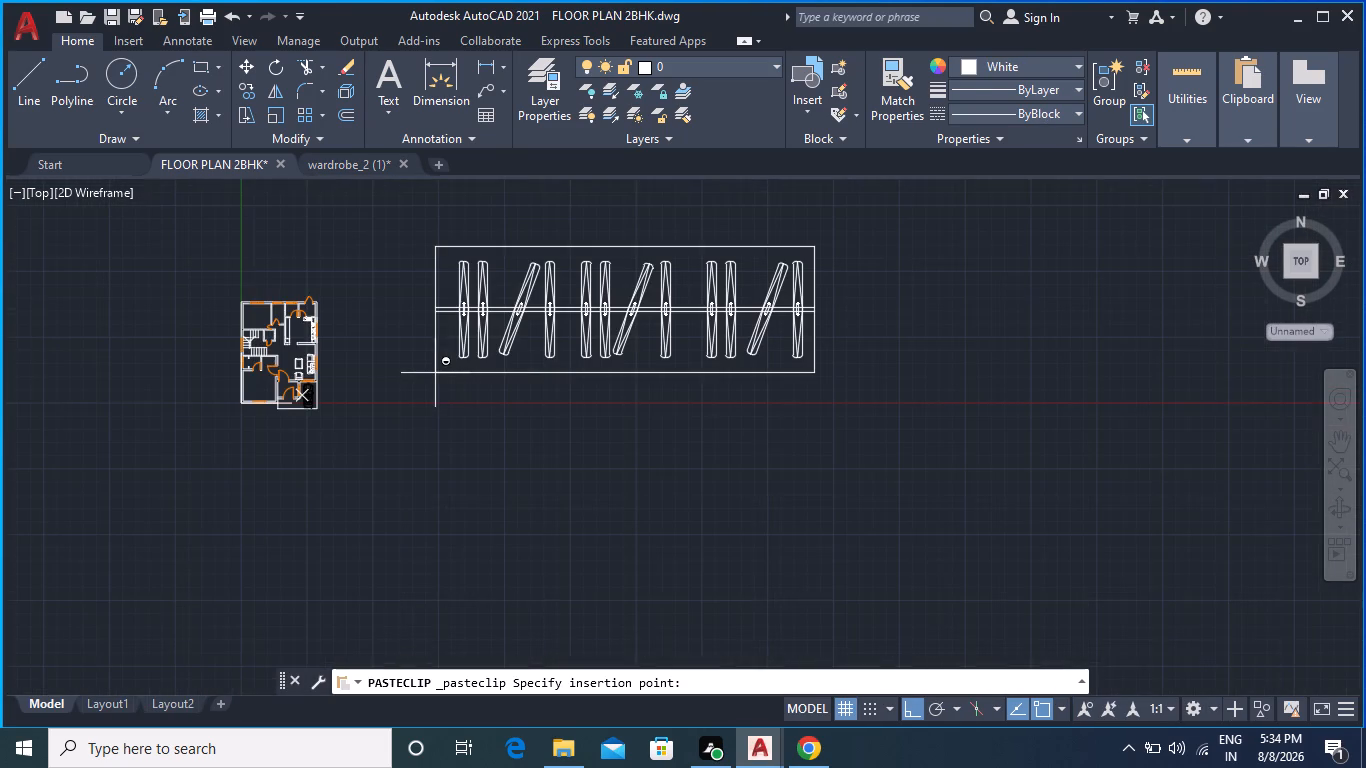
click(435, 369)
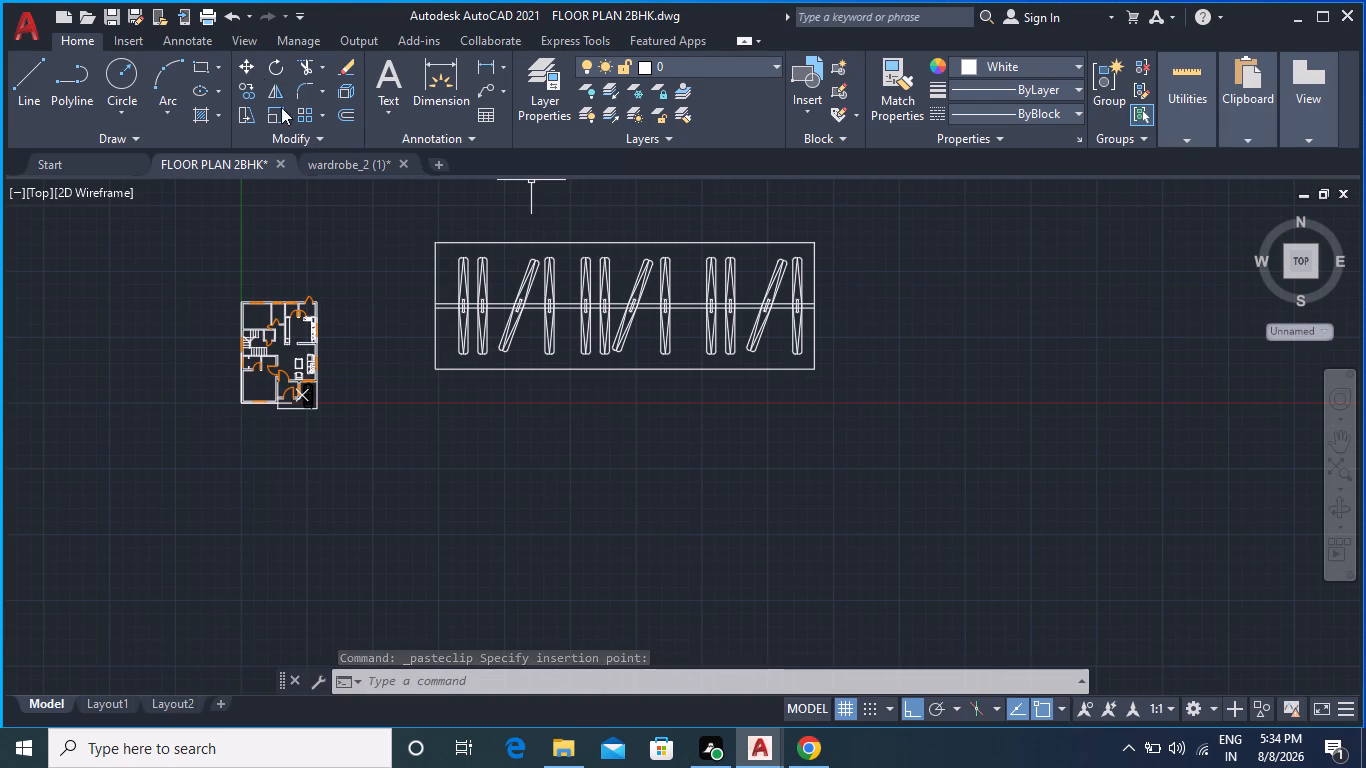
Scale the pasted wardrobe down freehand from its lower-left corner to about three quarters of the floor plan's width.
click(462, 303)
click(931, 425)
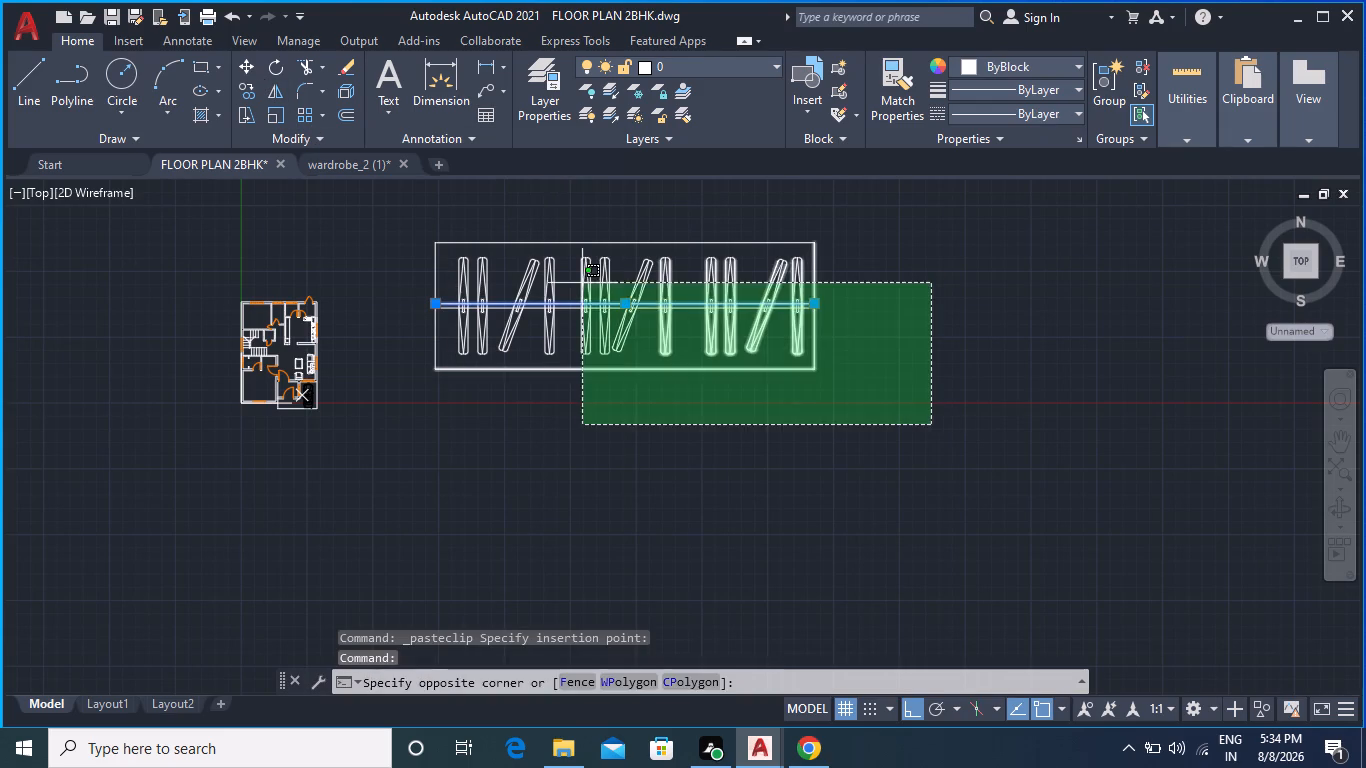
click(393, 218)
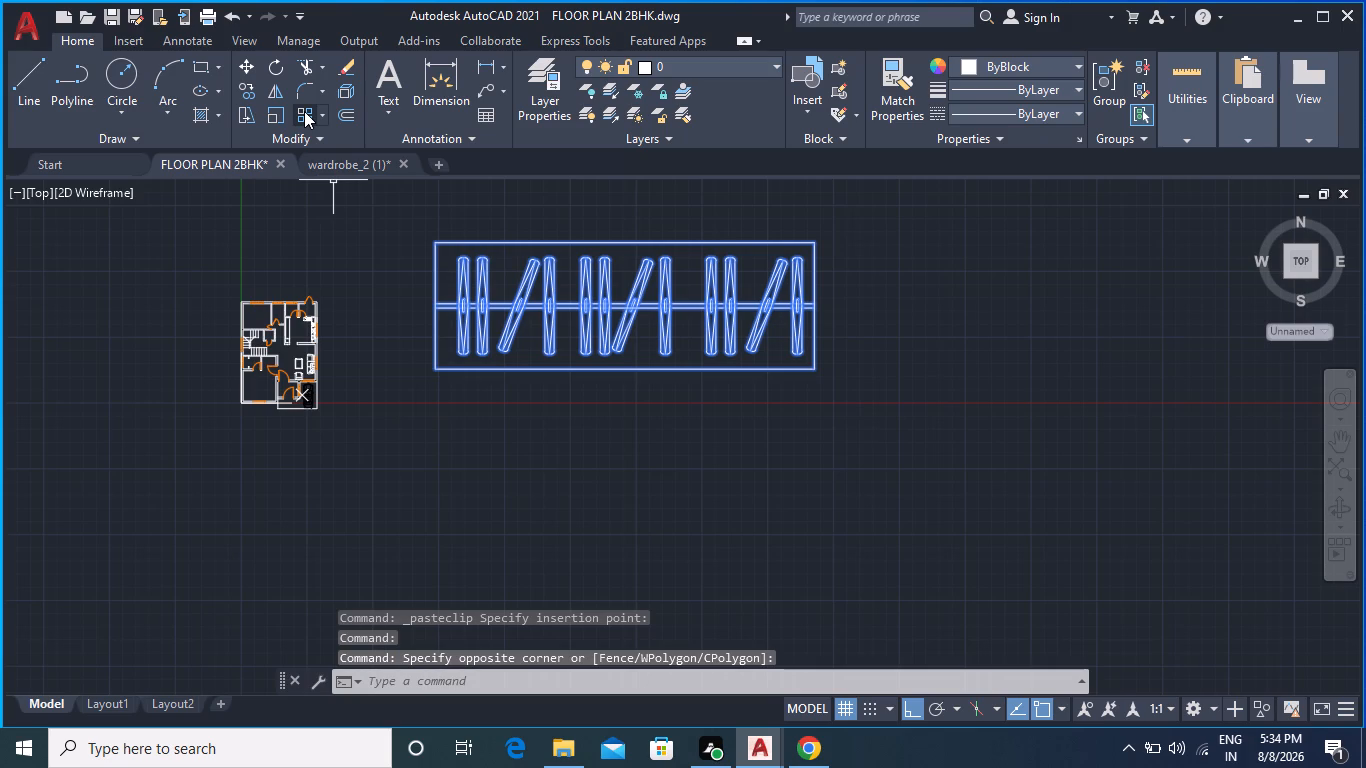
text(sca)
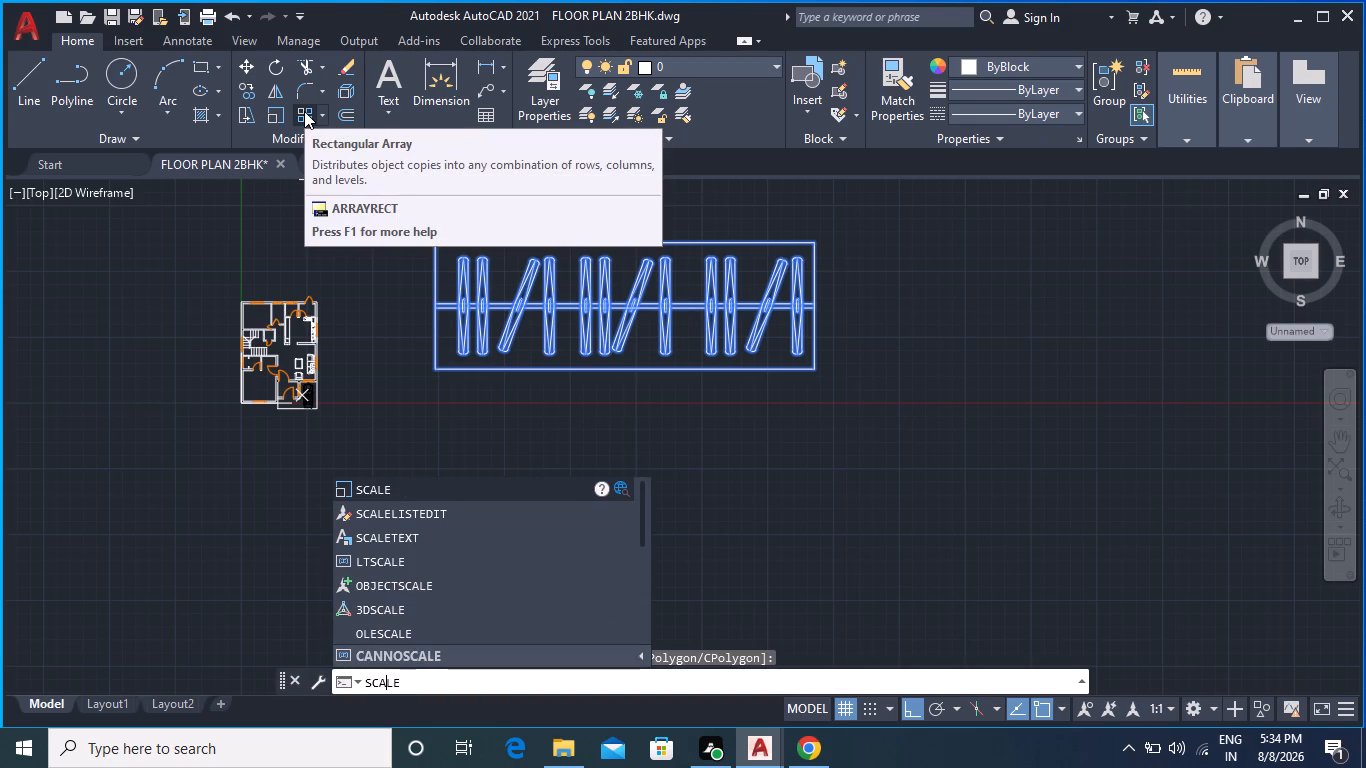
click(356, 485)
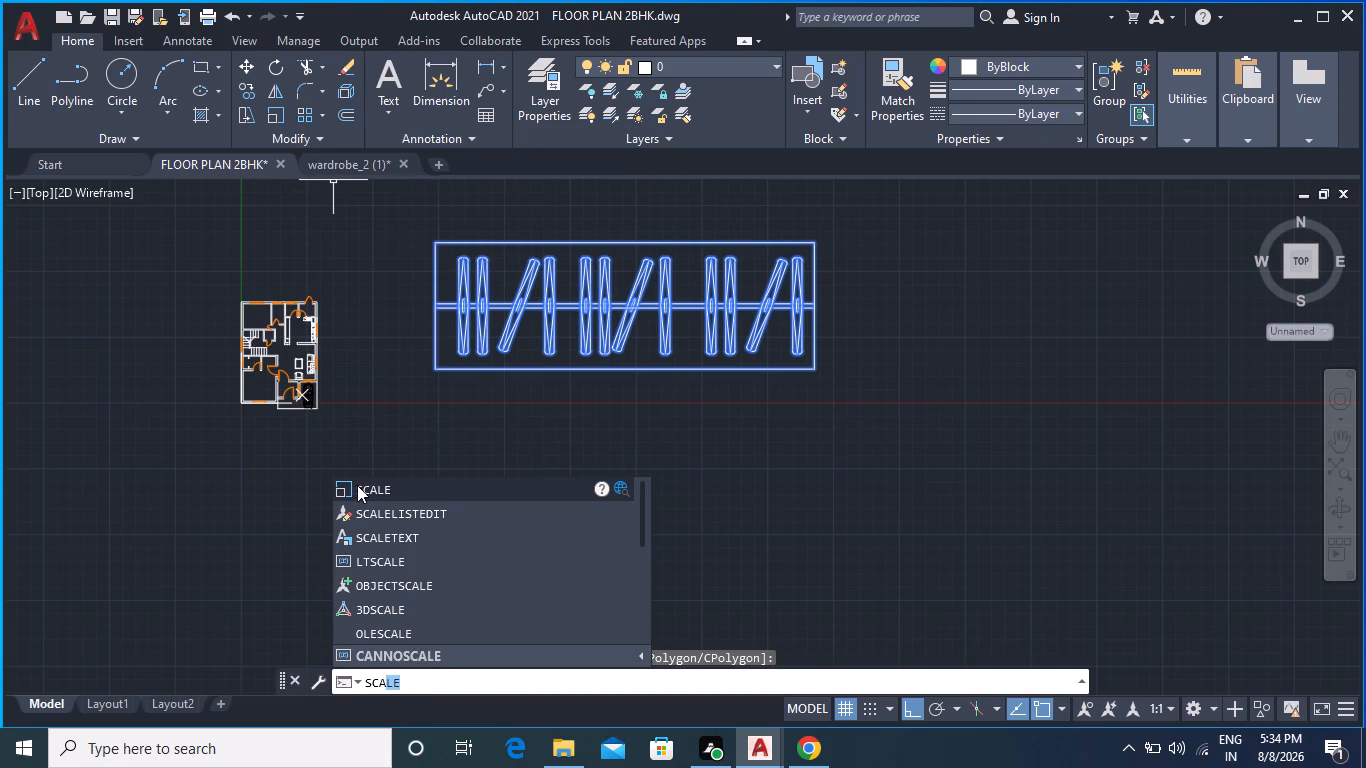
click(429, 368)
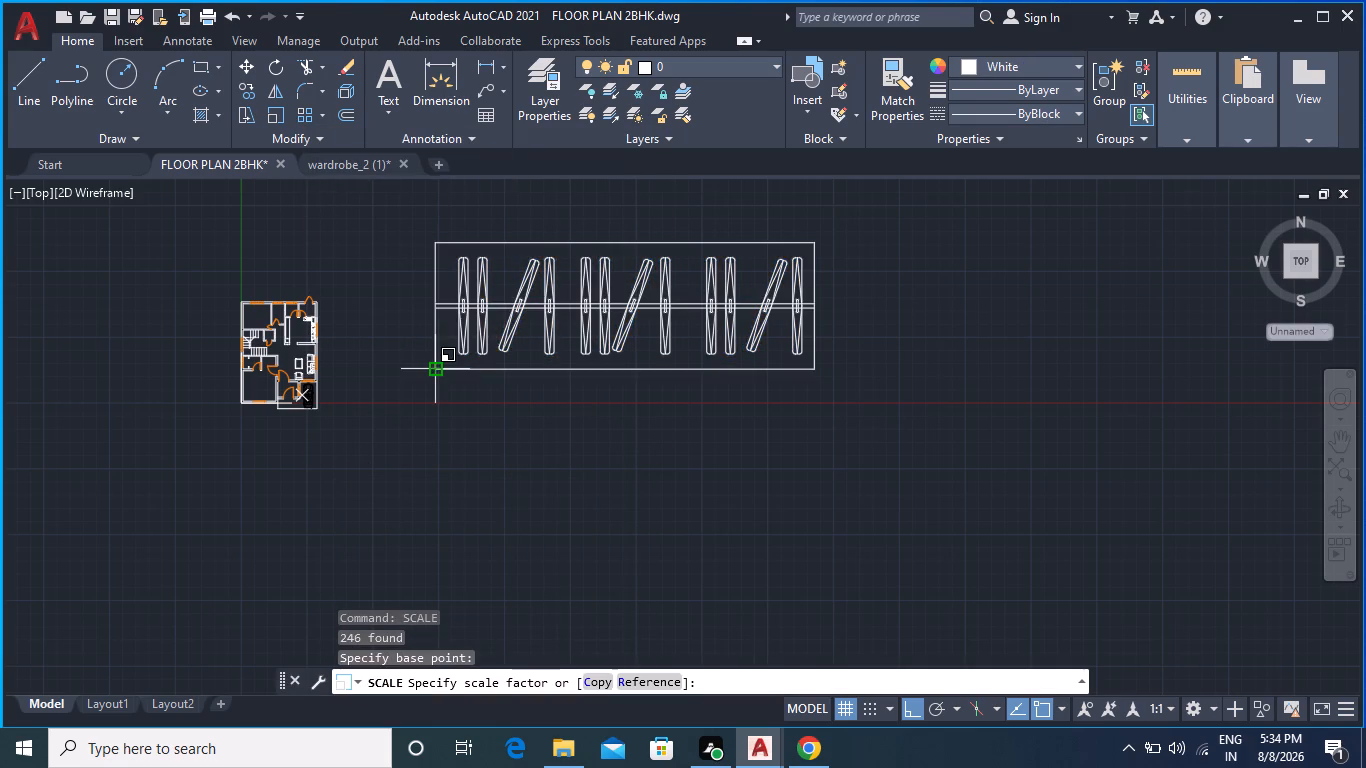
click(451, 357)
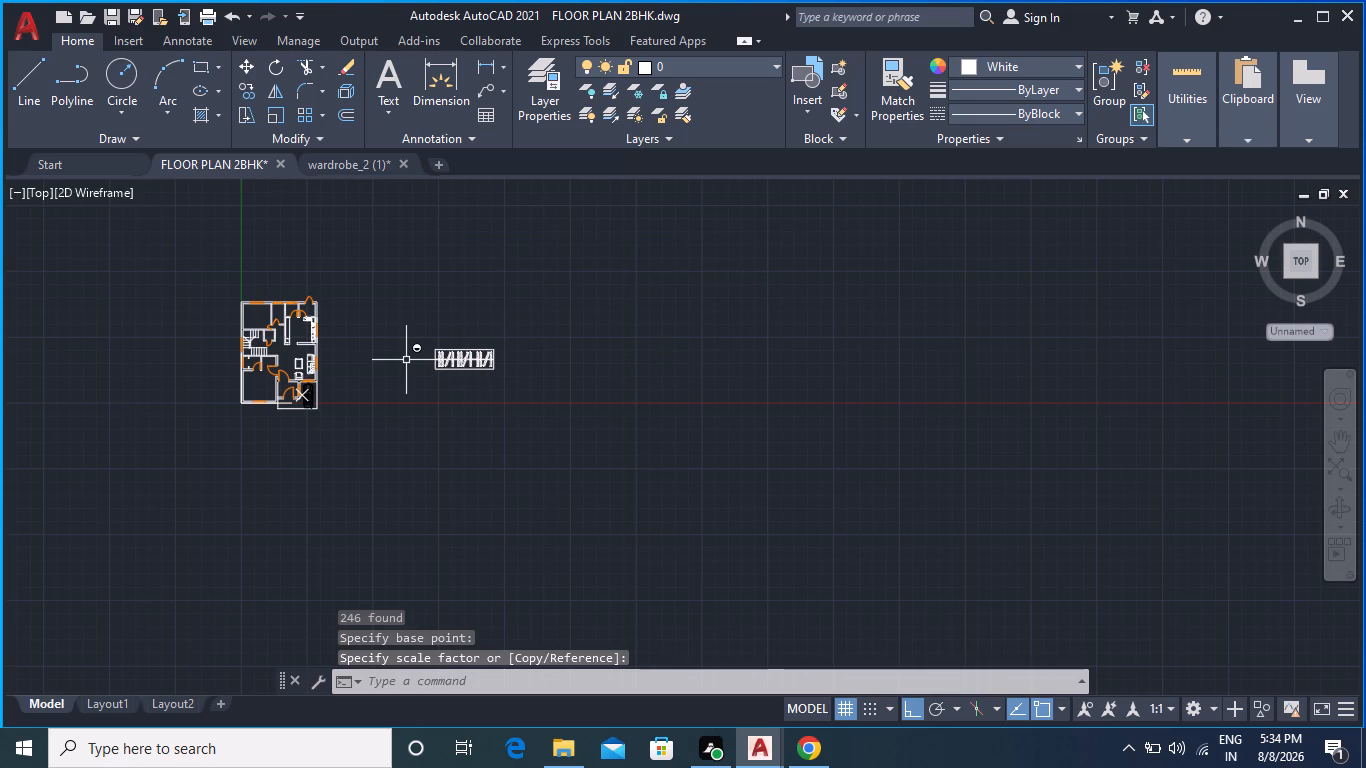
Scale the wardrobe down again freehand from its lower-left corner to about two fifths of its size.
scroll(471, 365, up, 2)
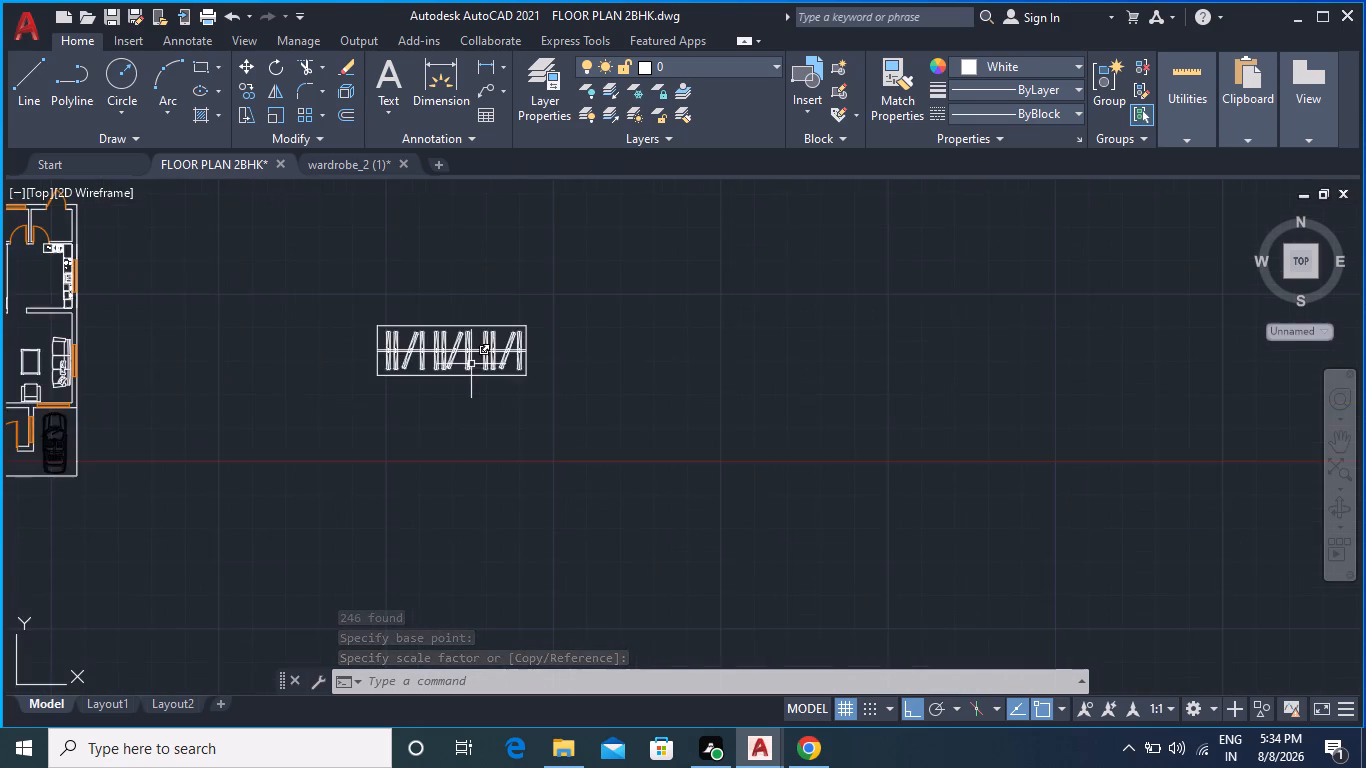
scroll(470, 363, up, 2)
scroll(417, 409, down, 2)
middle_drag(373, 419, 469, 423)
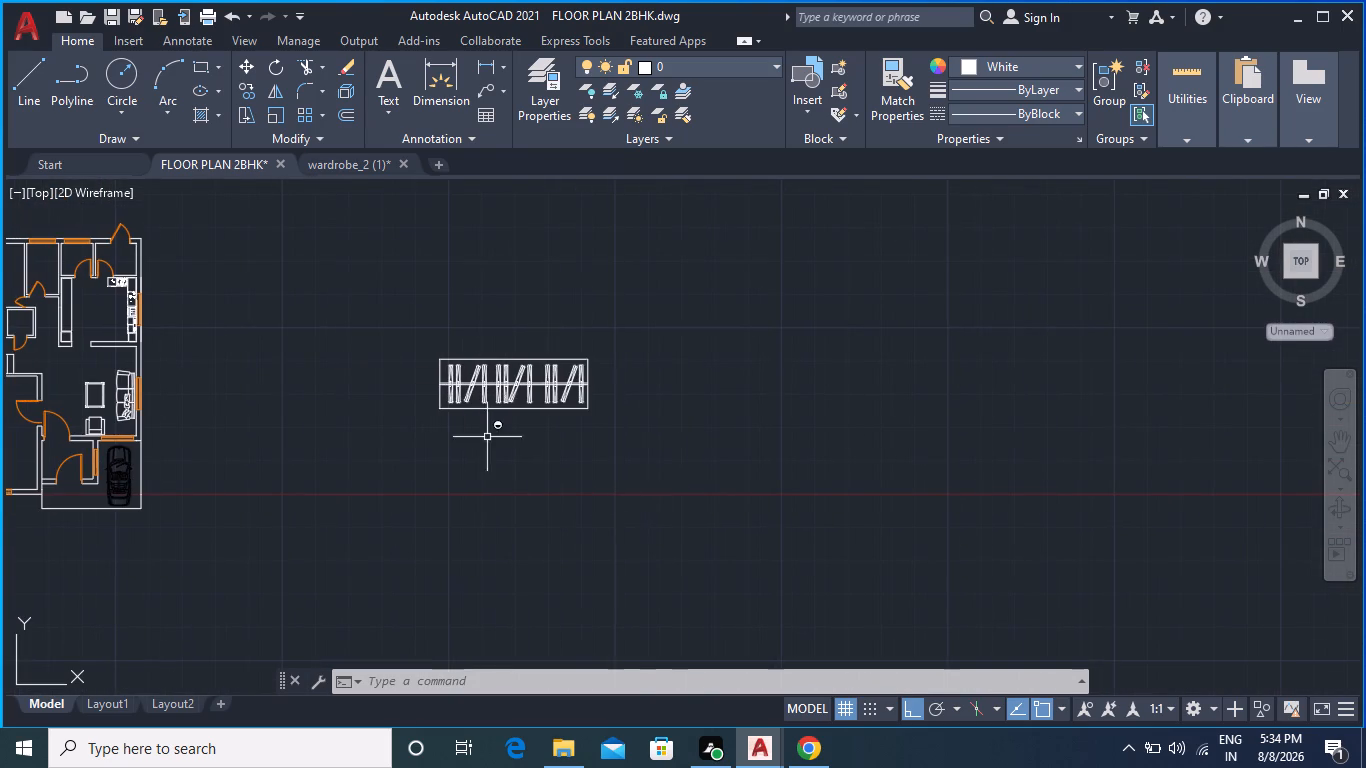
click(647, 496)
click(311, 311)
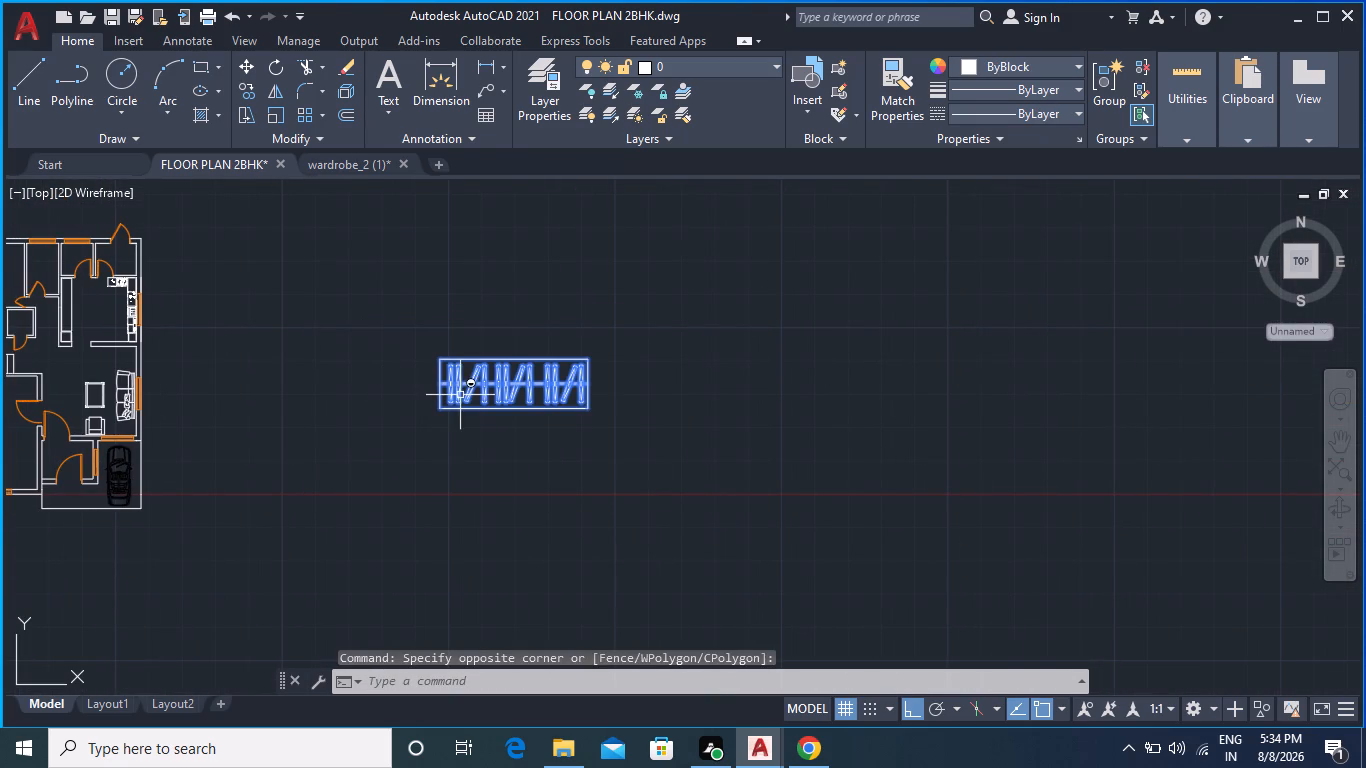
key(space)
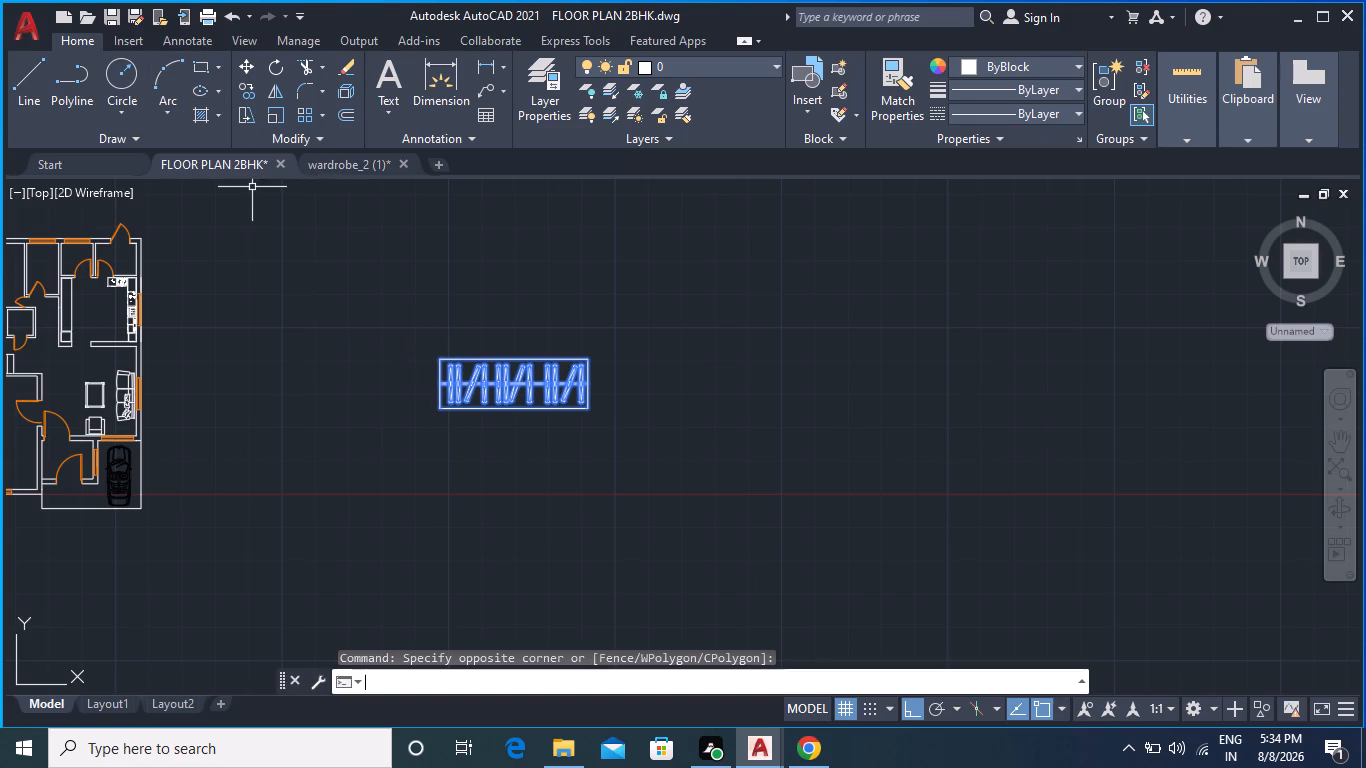
click(433, 405)
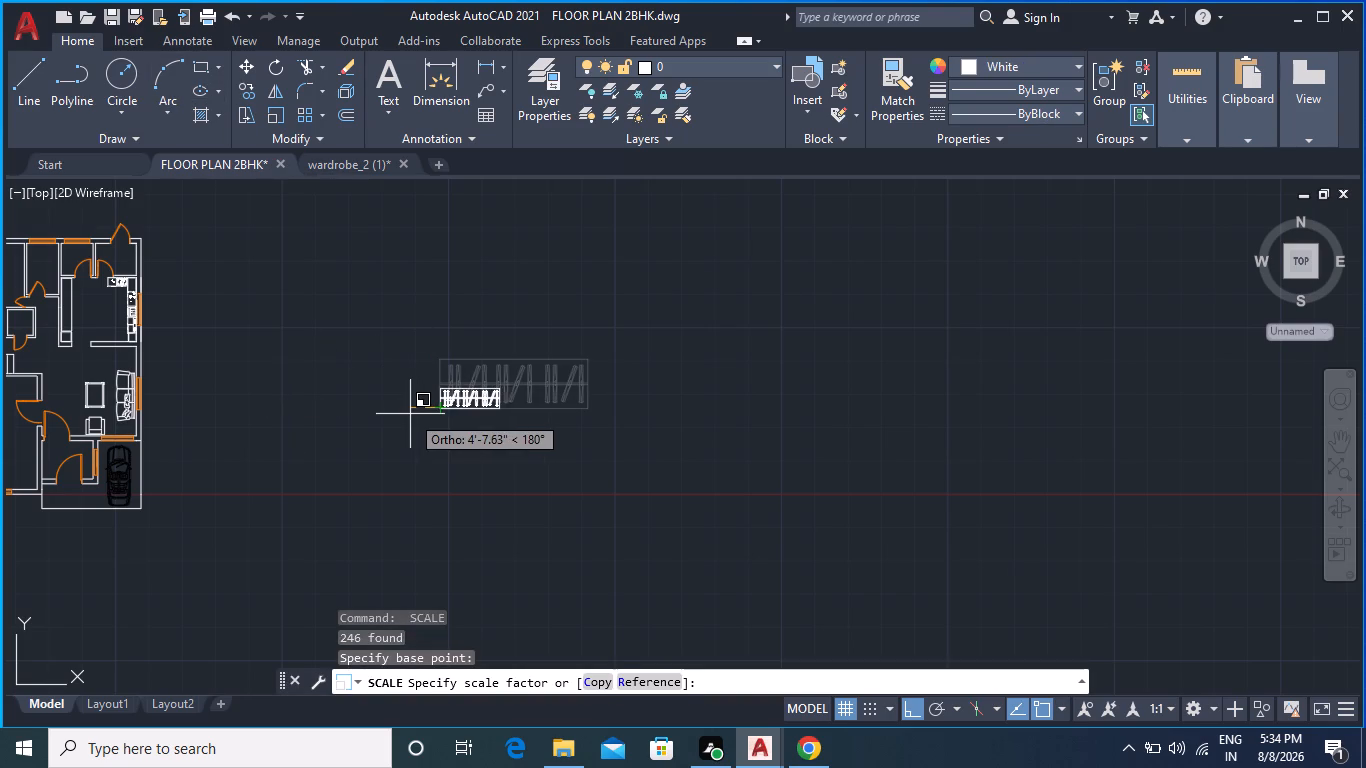
click(410, 414)
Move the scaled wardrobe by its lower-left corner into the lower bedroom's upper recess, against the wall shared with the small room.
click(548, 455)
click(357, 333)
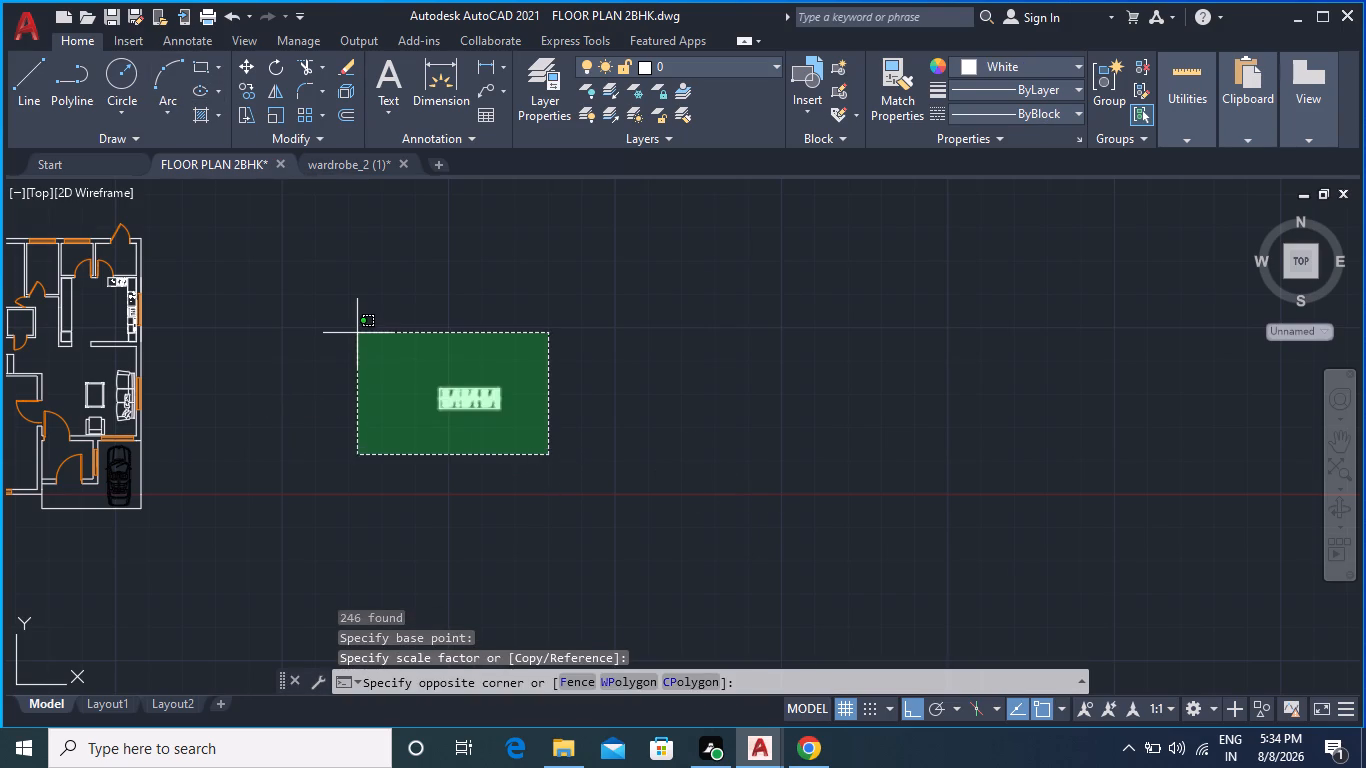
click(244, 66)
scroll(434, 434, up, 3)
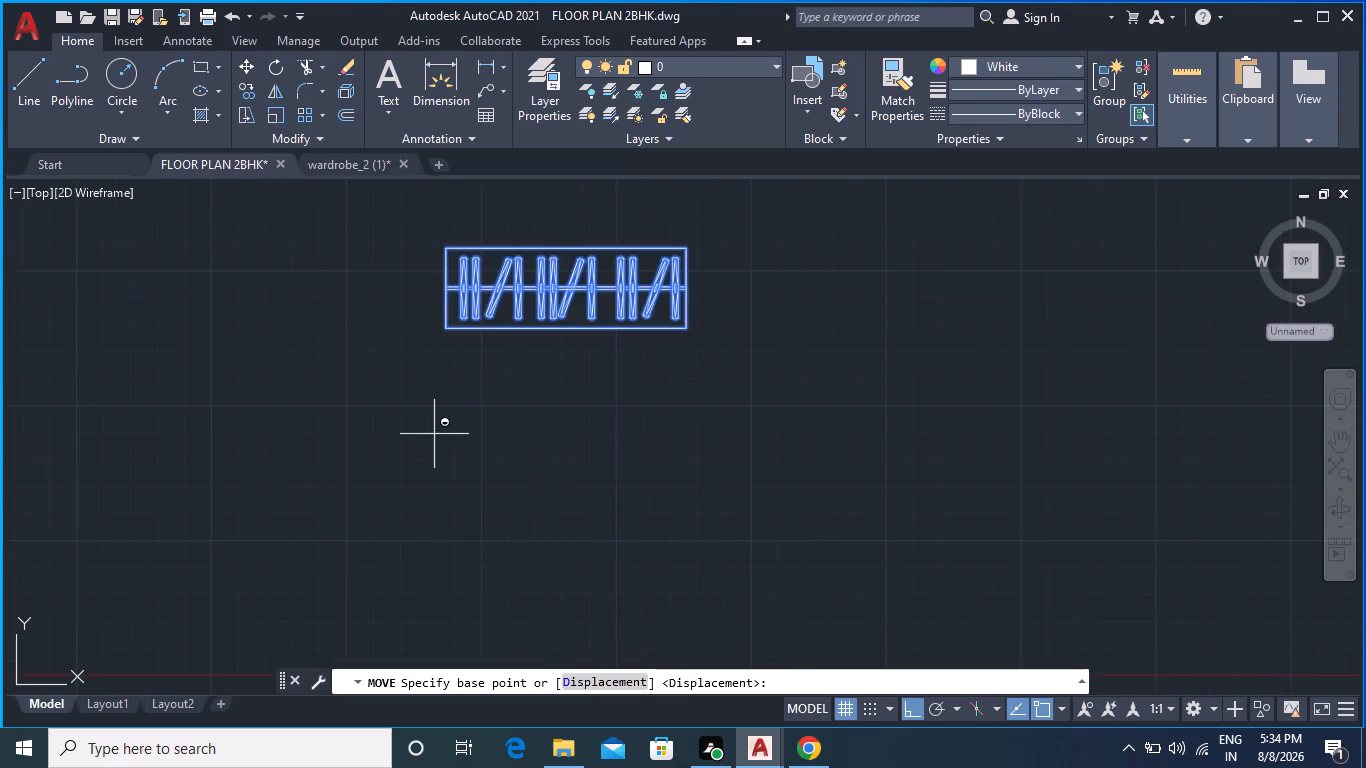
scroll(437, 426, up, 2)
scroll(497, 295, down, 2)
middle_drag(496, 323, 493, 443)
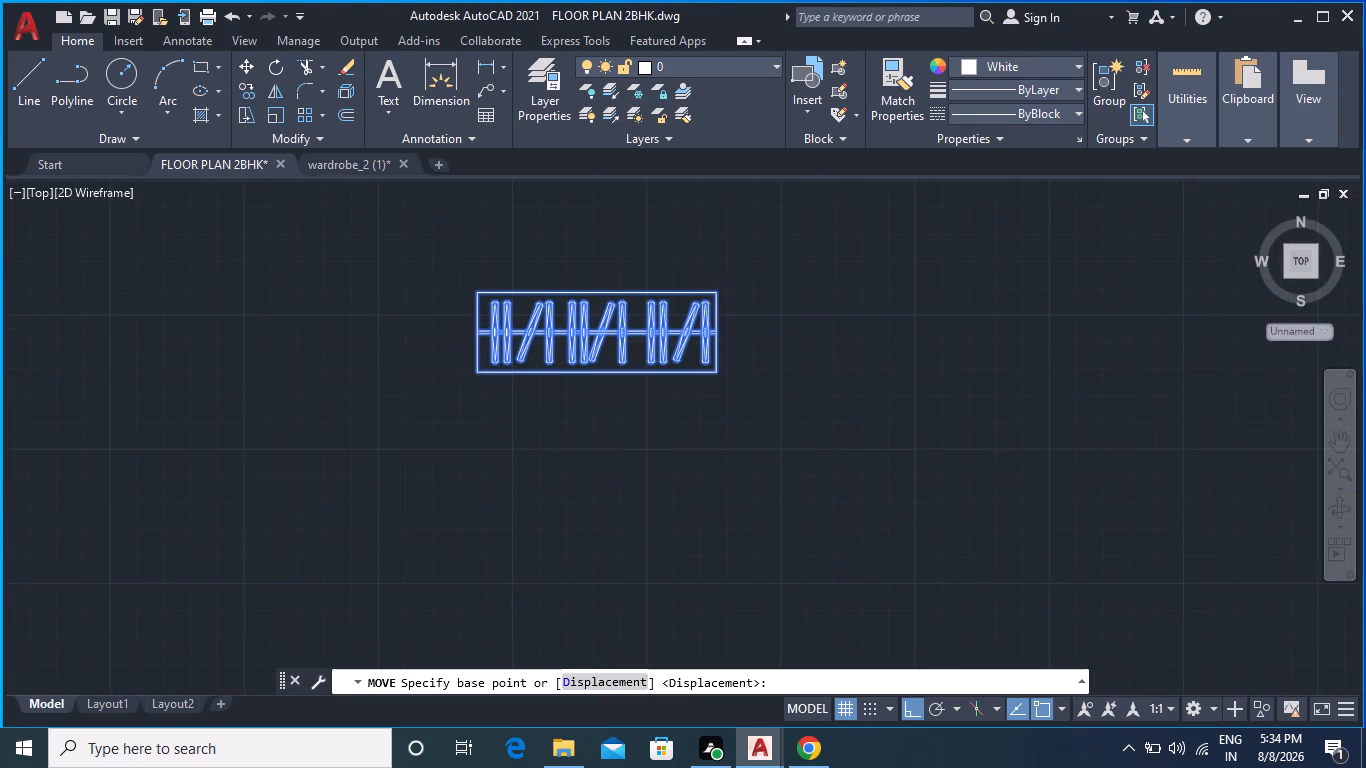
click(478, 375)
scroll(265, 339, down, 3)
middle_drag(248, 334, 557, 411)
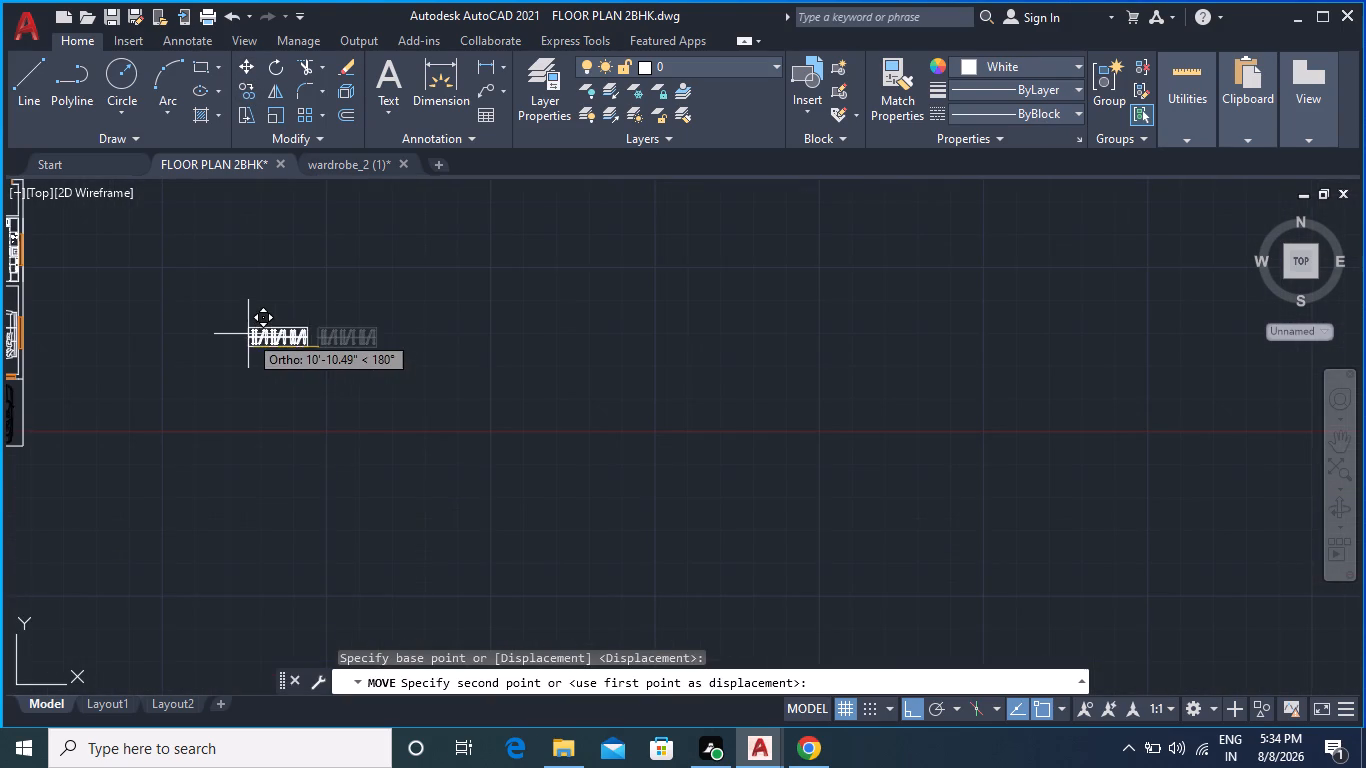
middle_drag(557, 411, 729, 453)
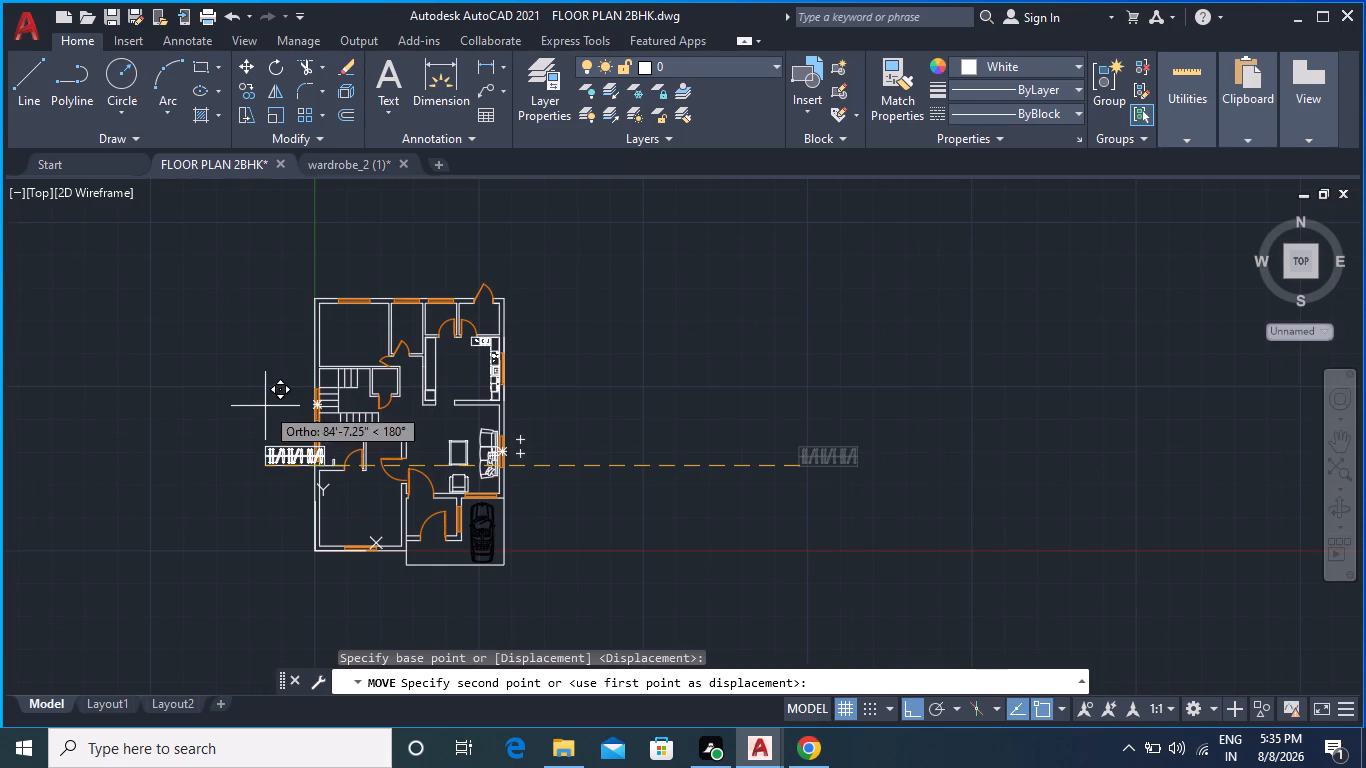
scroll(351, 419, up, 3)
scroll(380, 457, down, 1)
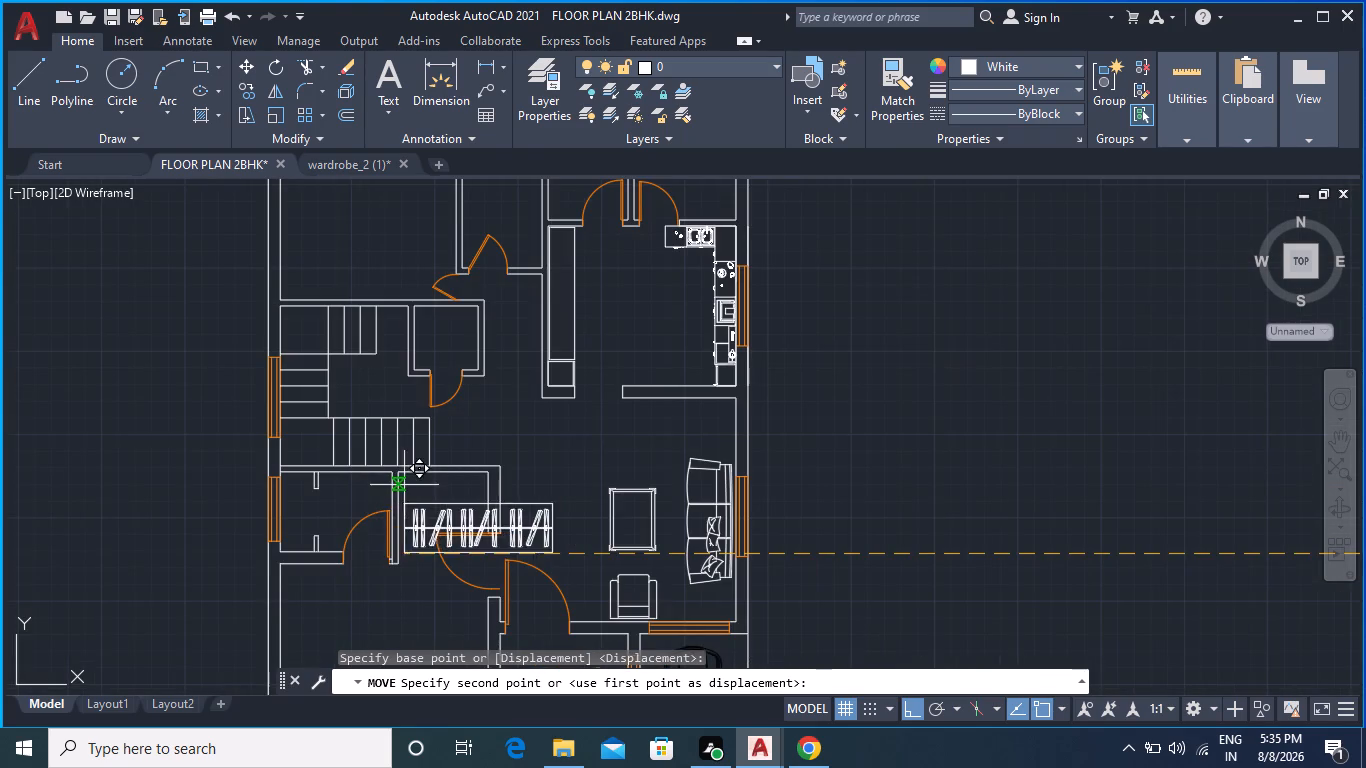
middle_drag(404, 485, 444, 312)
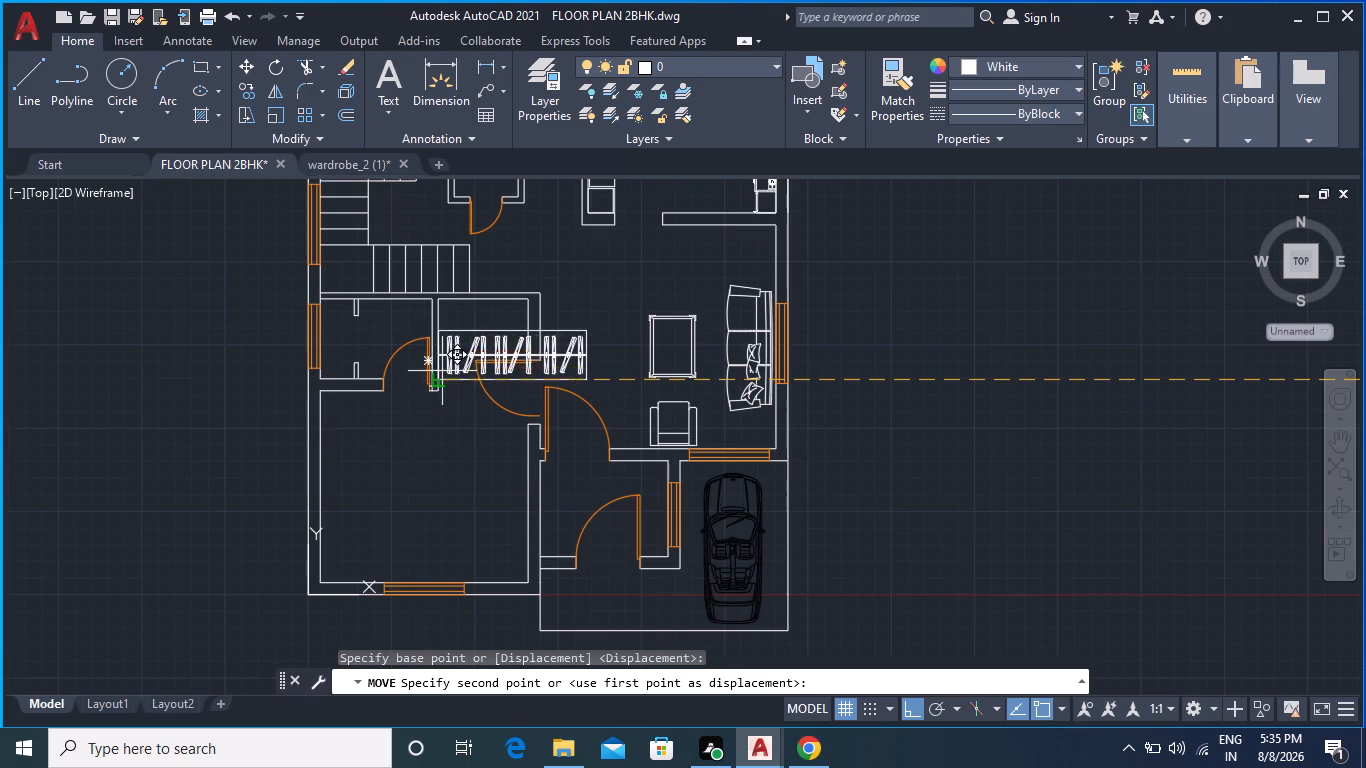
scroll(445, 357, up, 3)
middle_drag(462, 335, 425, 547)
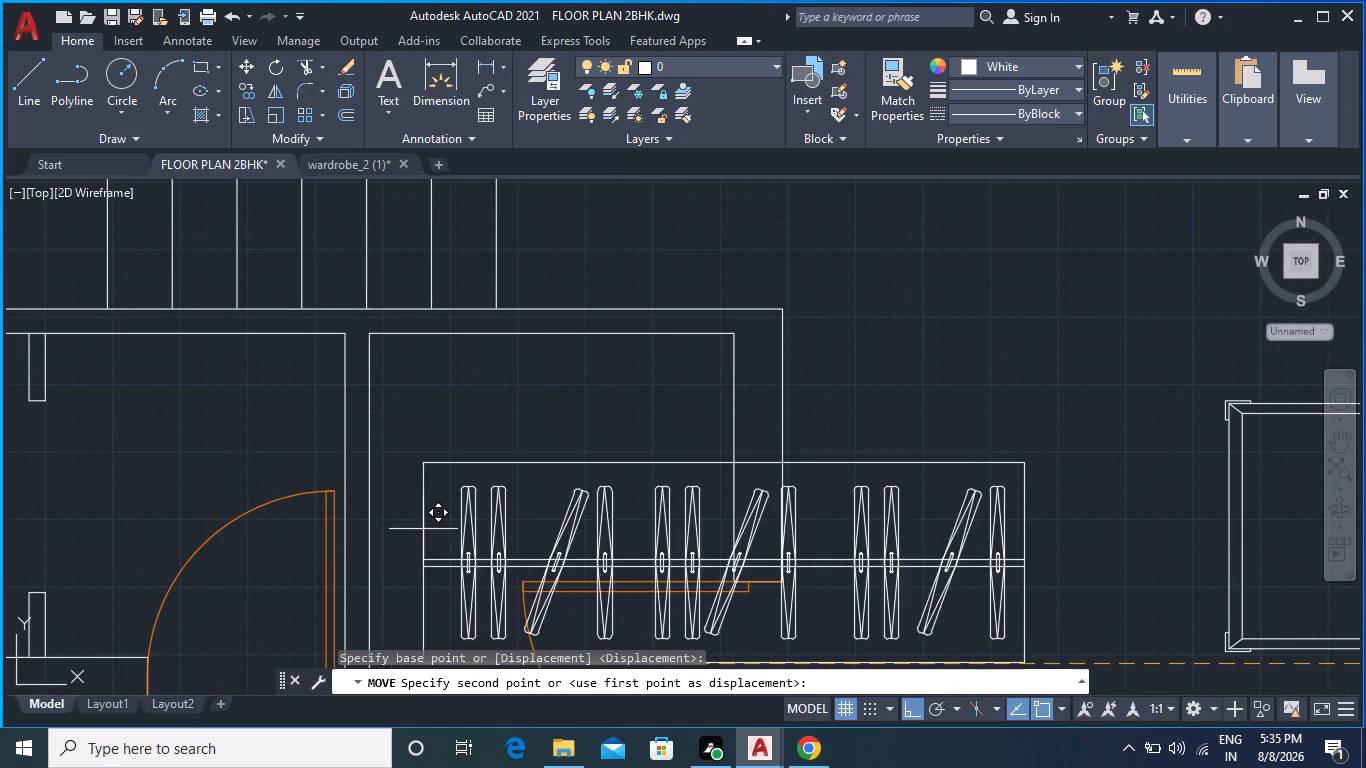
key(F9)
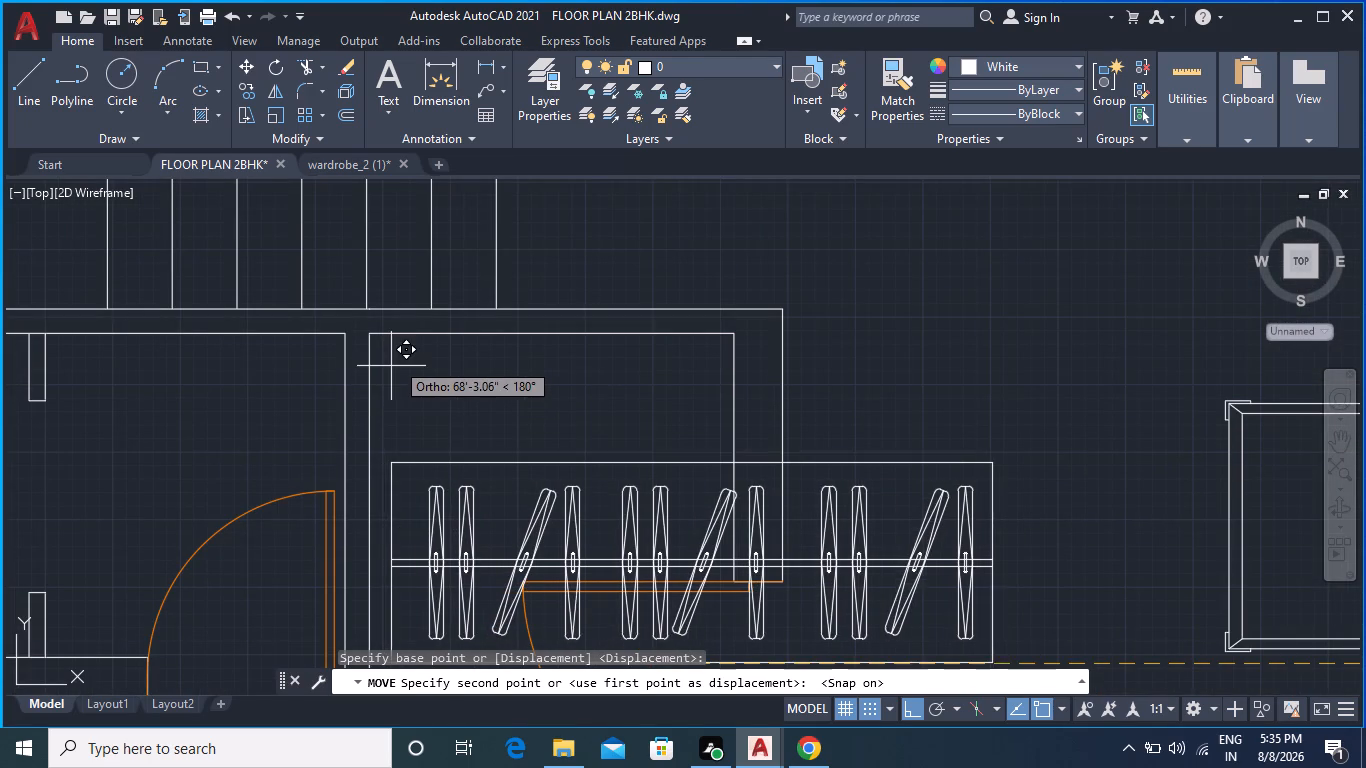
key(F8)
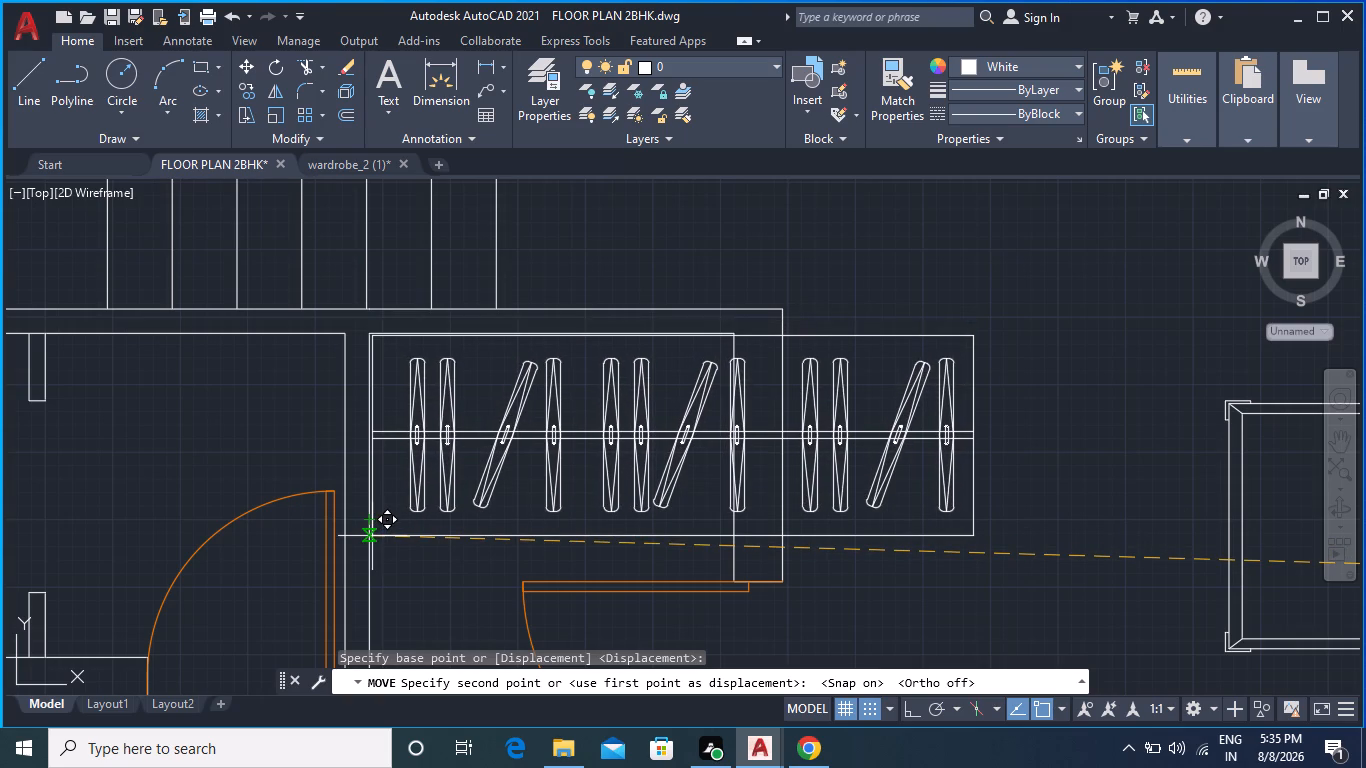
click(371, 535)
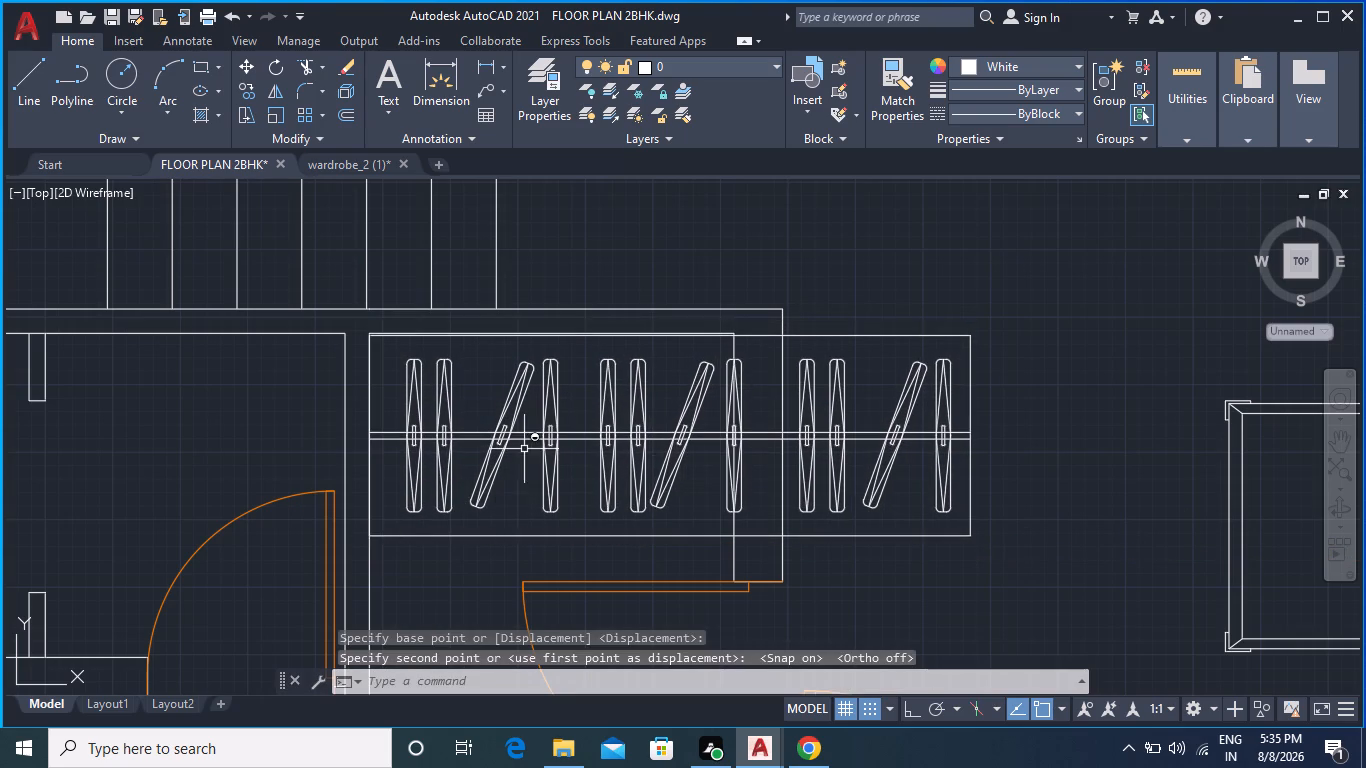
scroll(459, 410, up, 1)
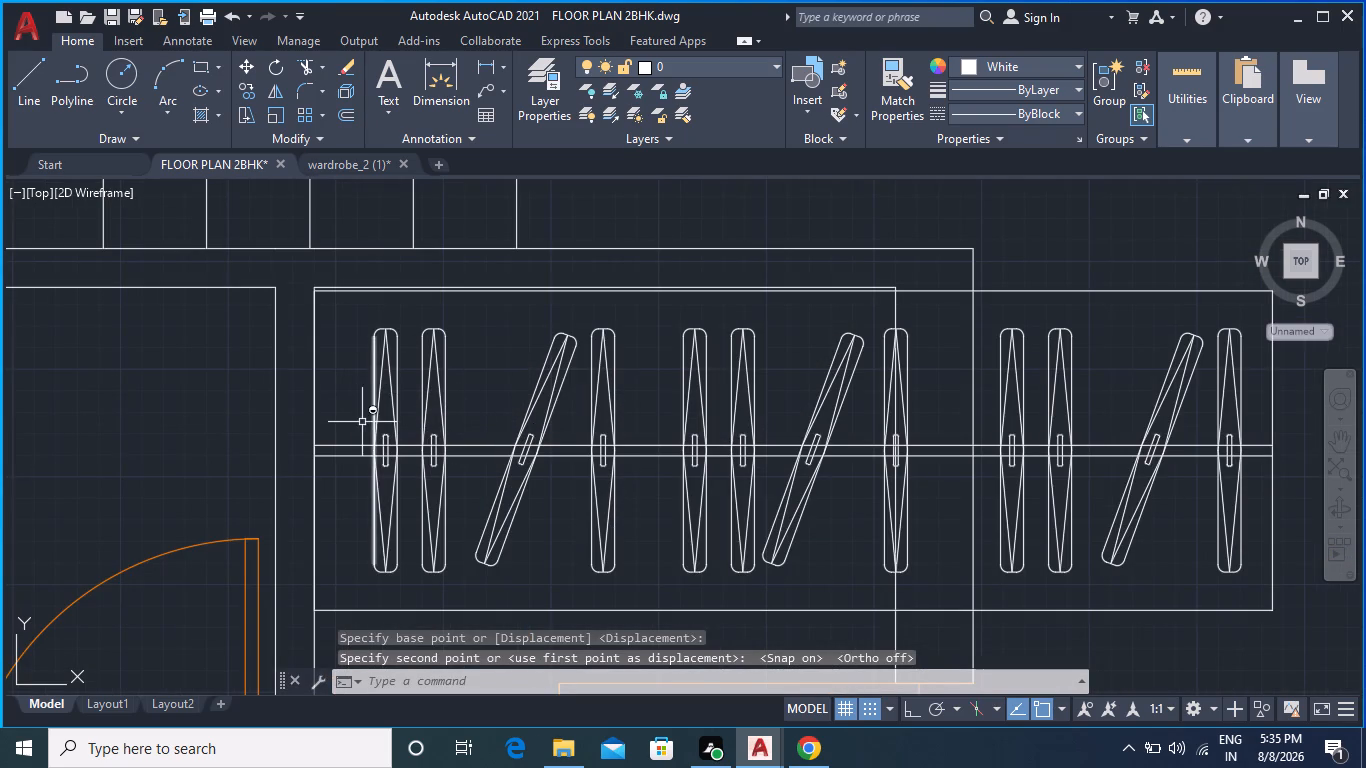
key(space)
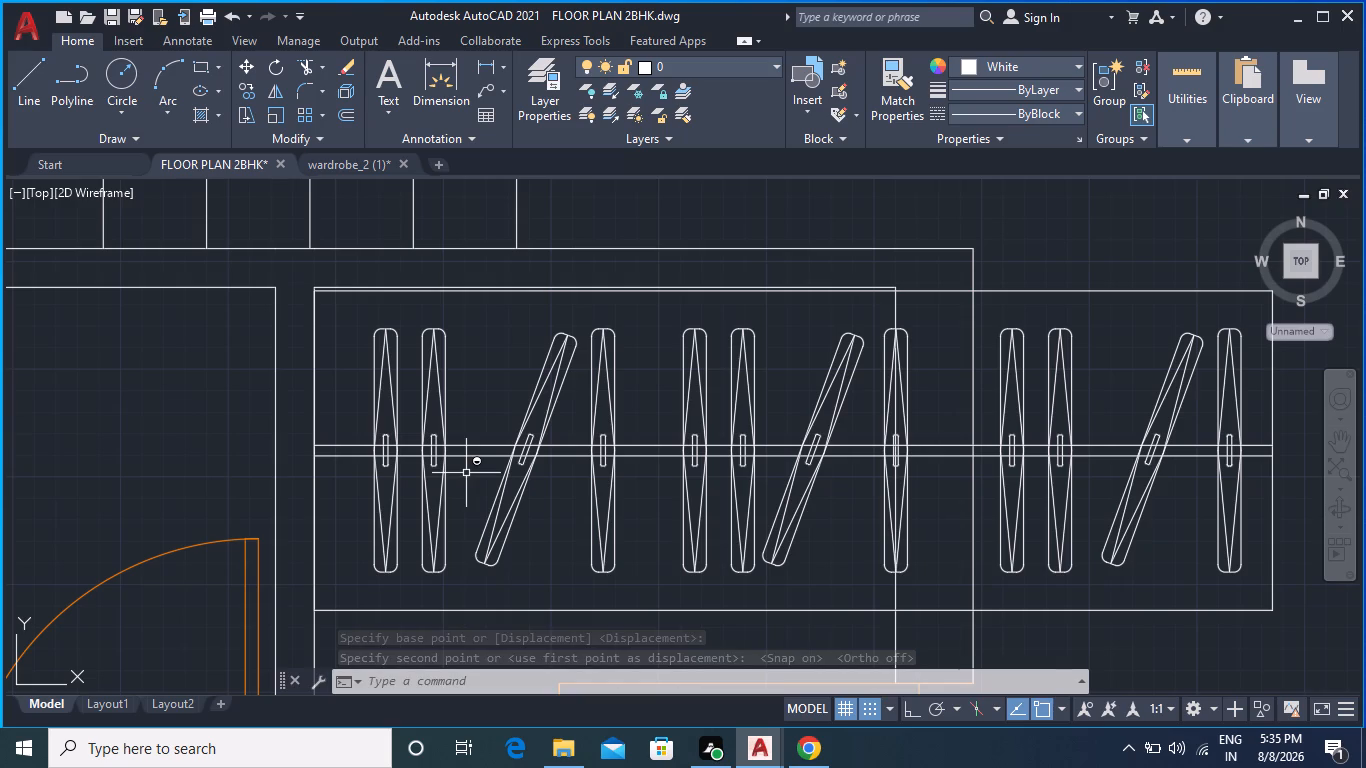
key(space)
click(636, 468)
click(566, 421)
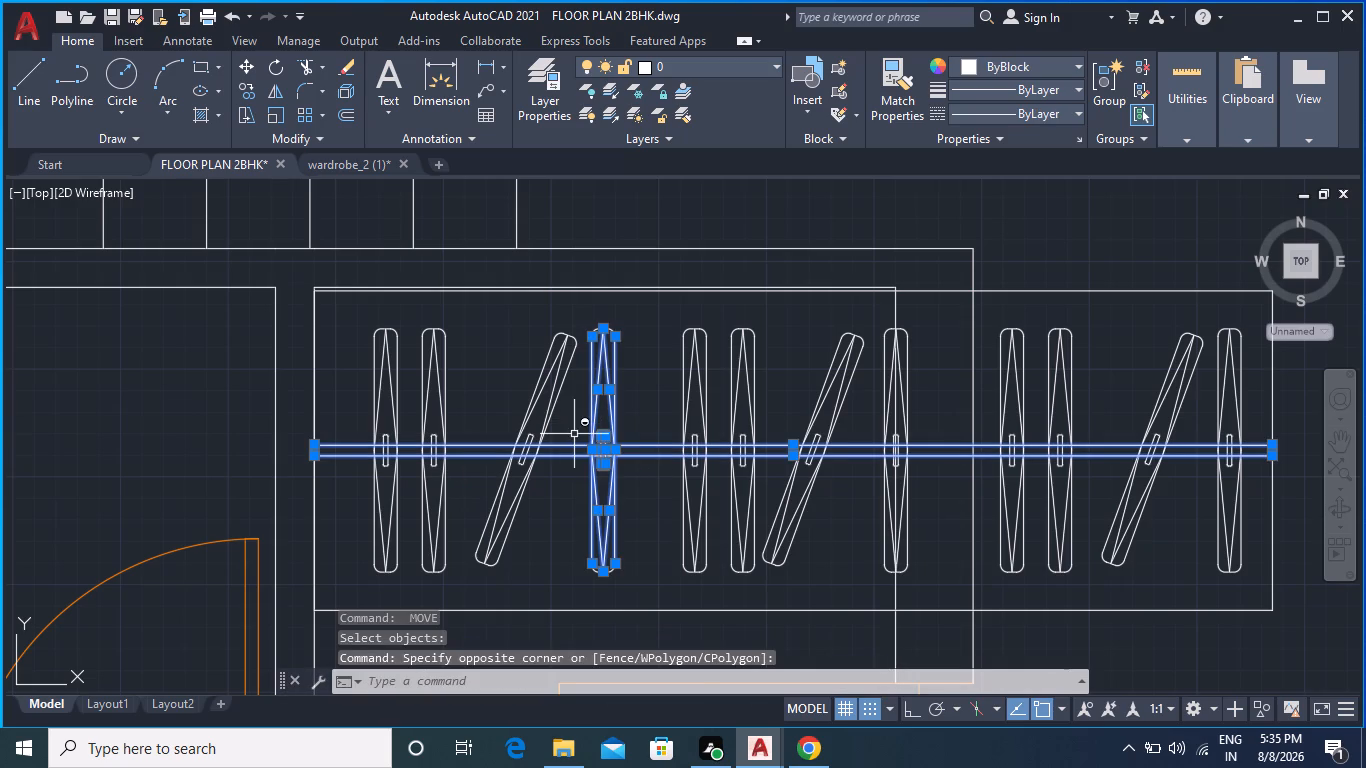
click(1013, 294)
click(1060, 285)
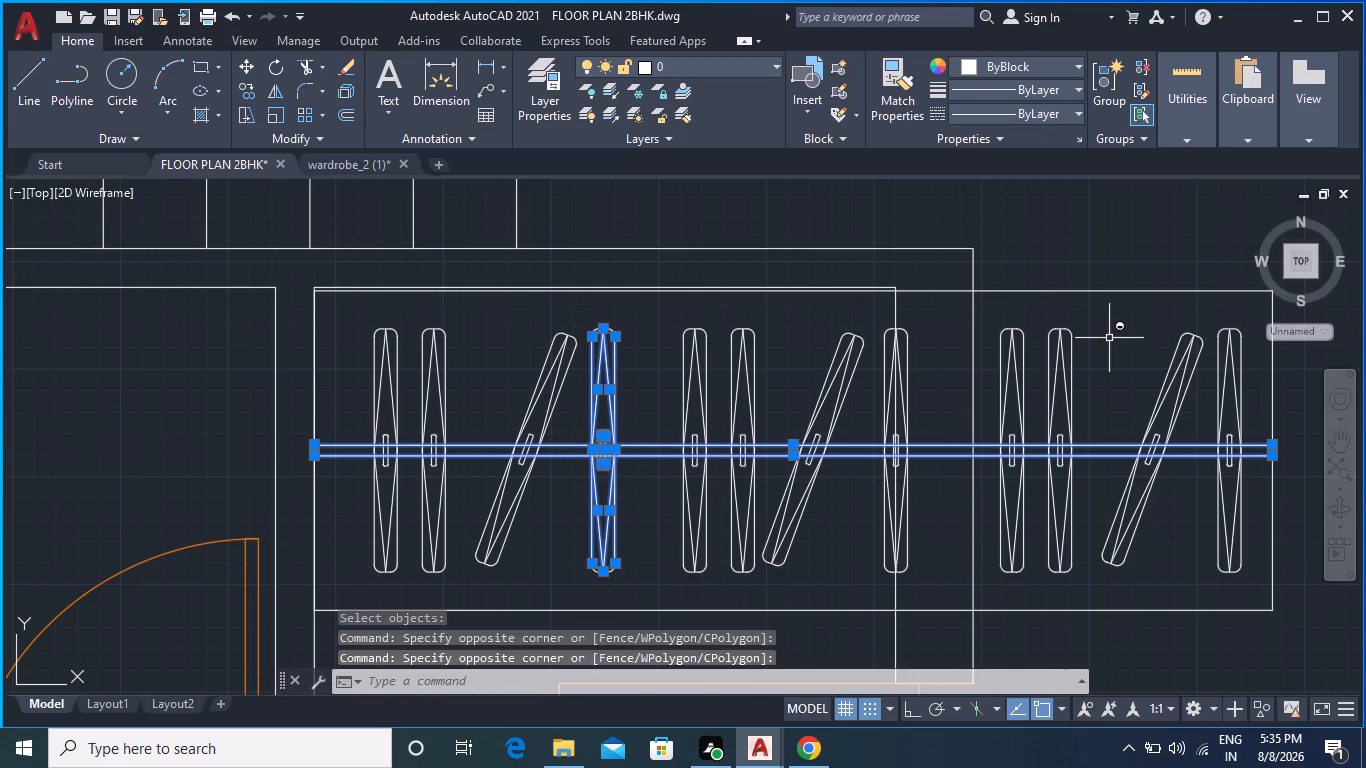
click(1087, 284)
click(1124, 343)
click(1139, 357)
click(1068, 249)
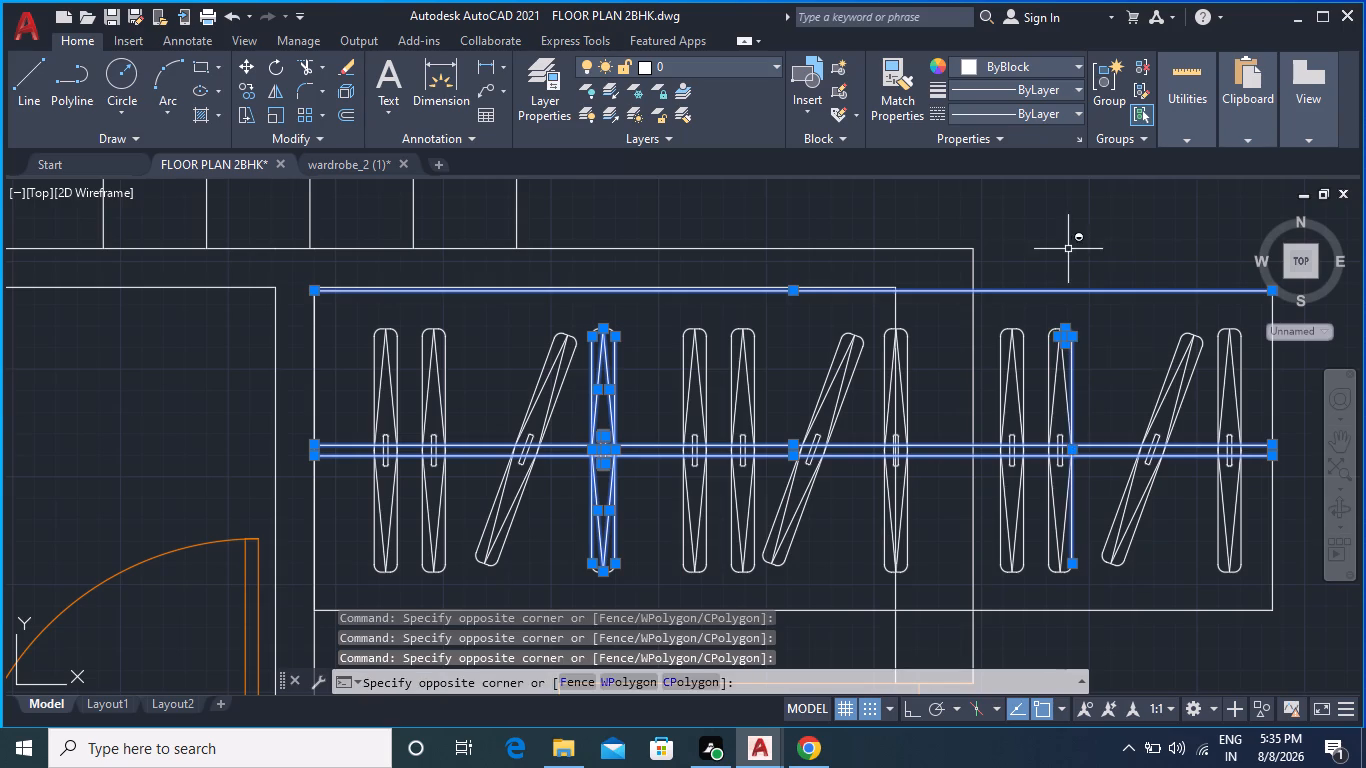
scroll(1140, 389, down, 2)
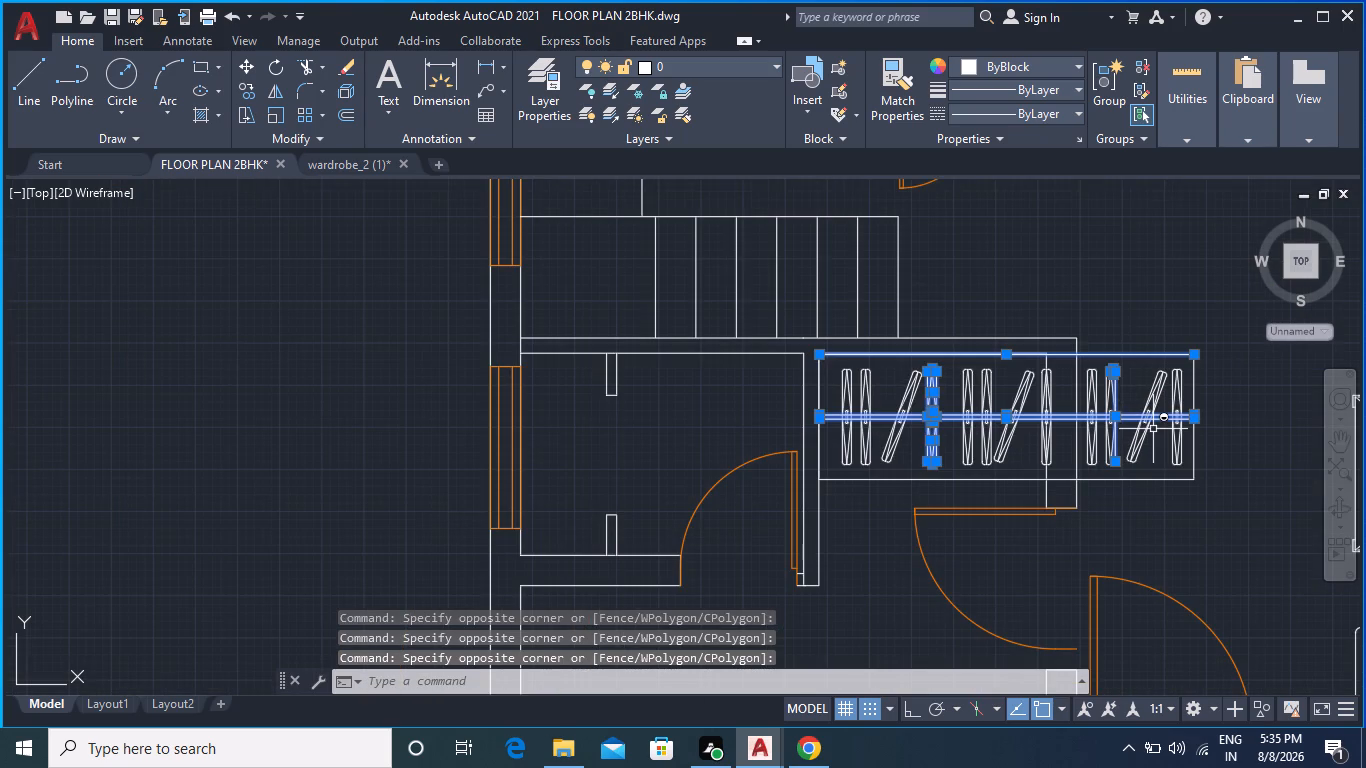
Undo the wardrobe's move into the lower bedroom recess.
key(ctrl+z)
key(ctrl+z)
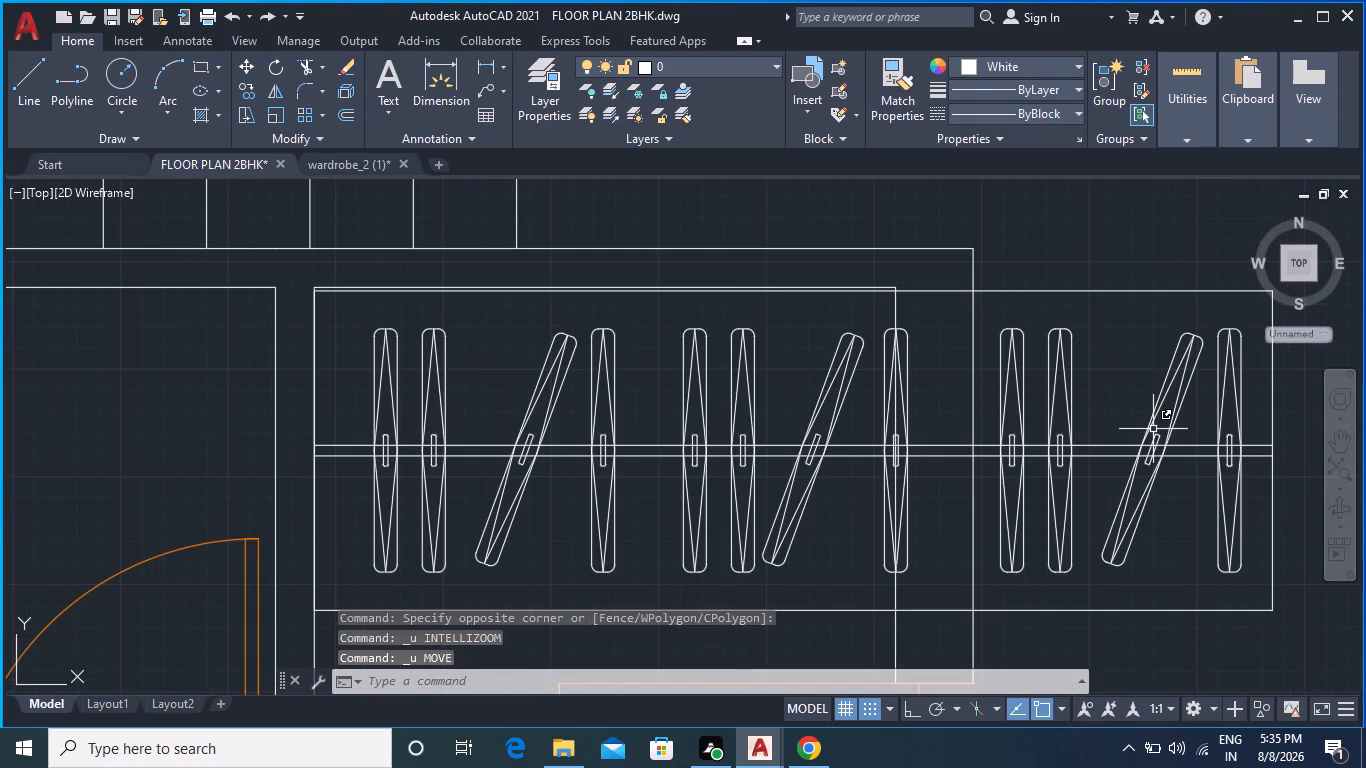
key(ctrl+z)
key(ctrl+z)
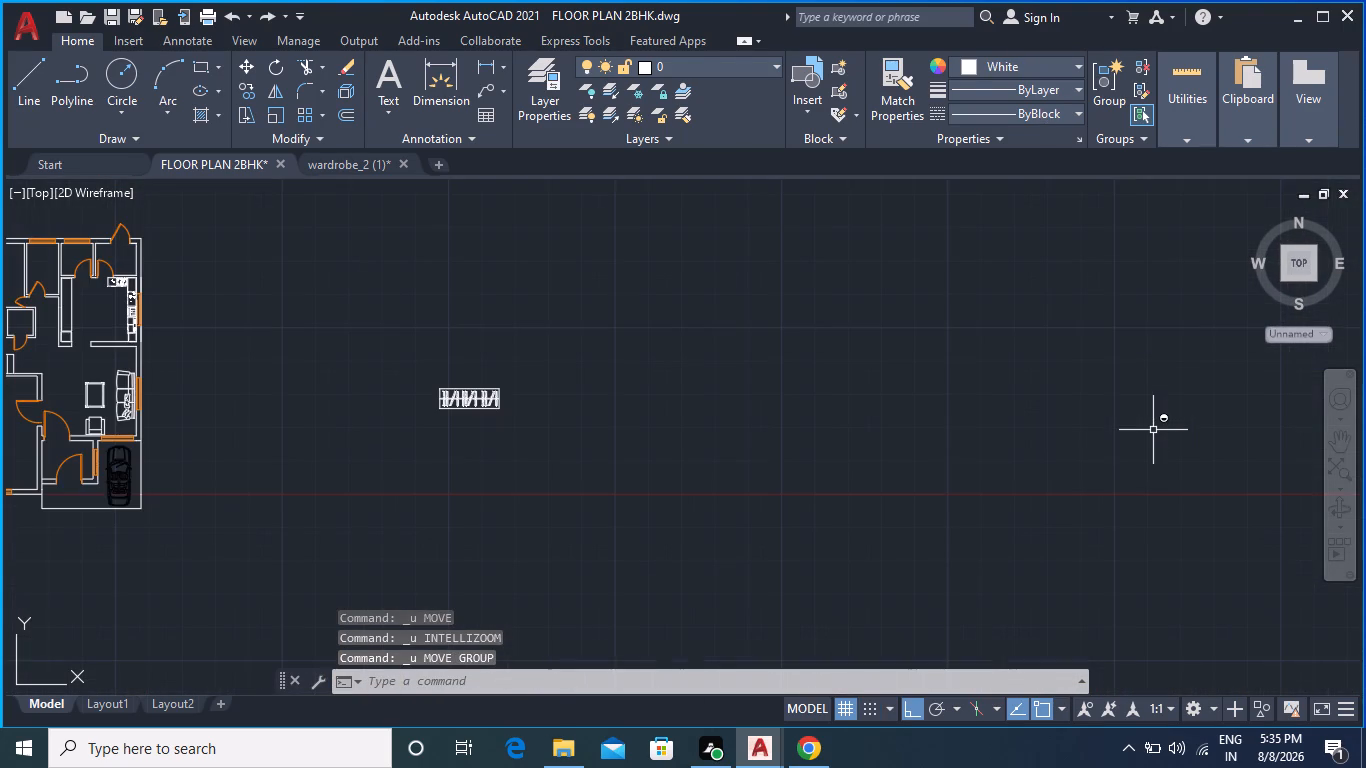
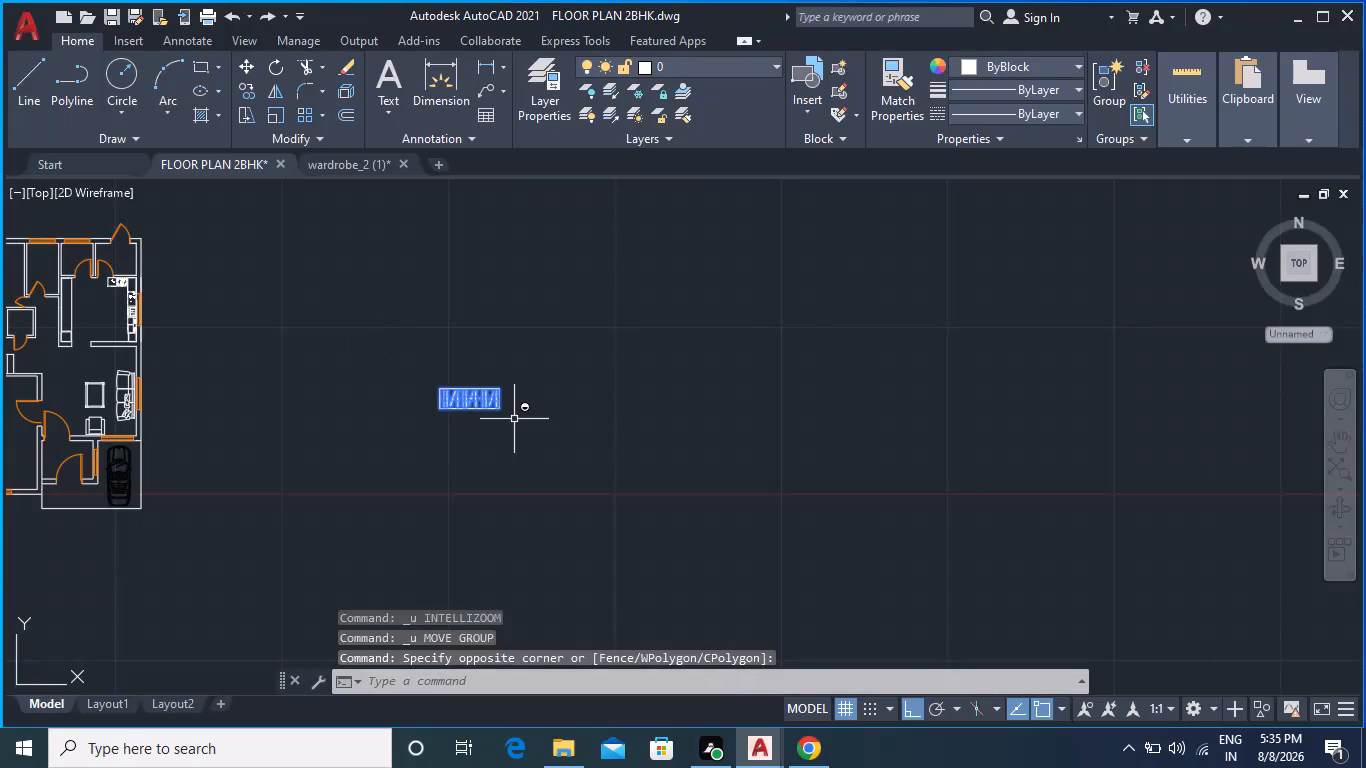
Group all the selected wardrobe linework into a single unnamed group.
right_click(514, 419)
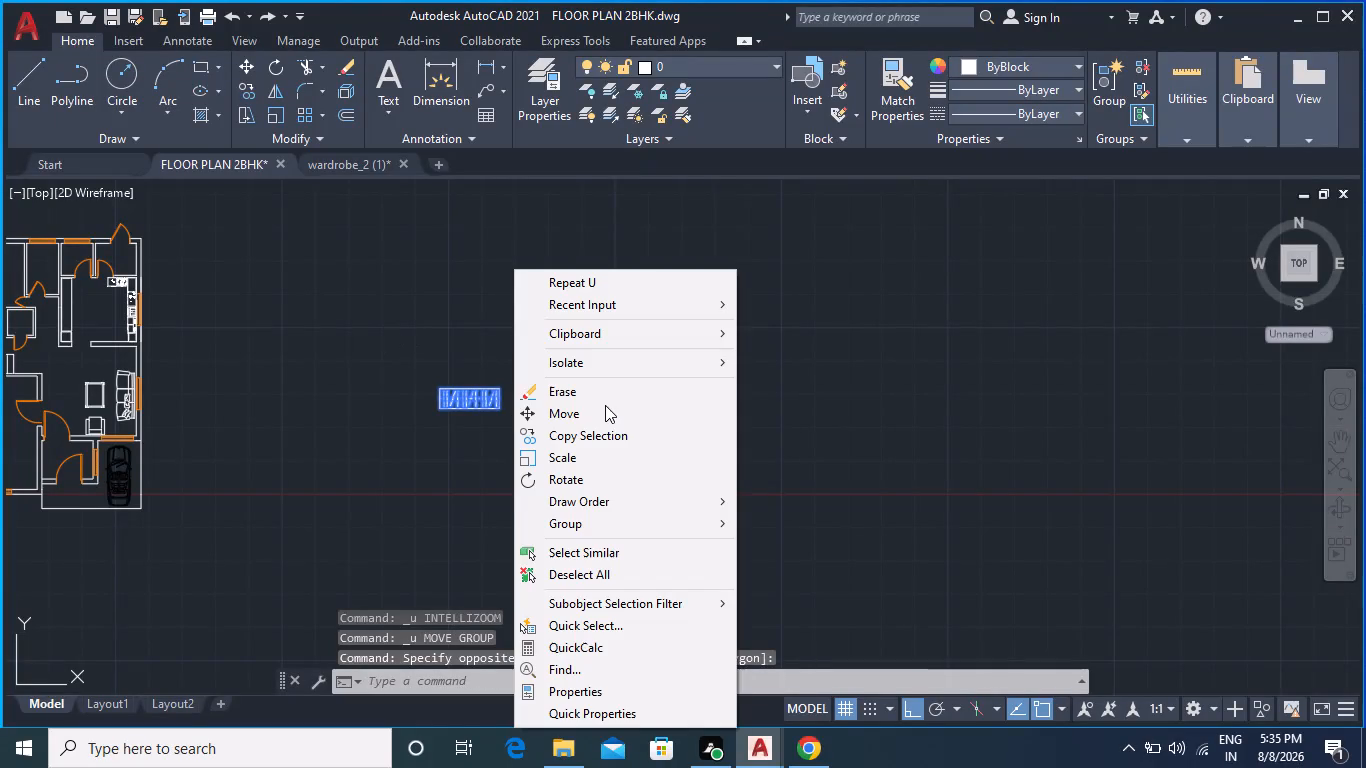
click(572, 522)
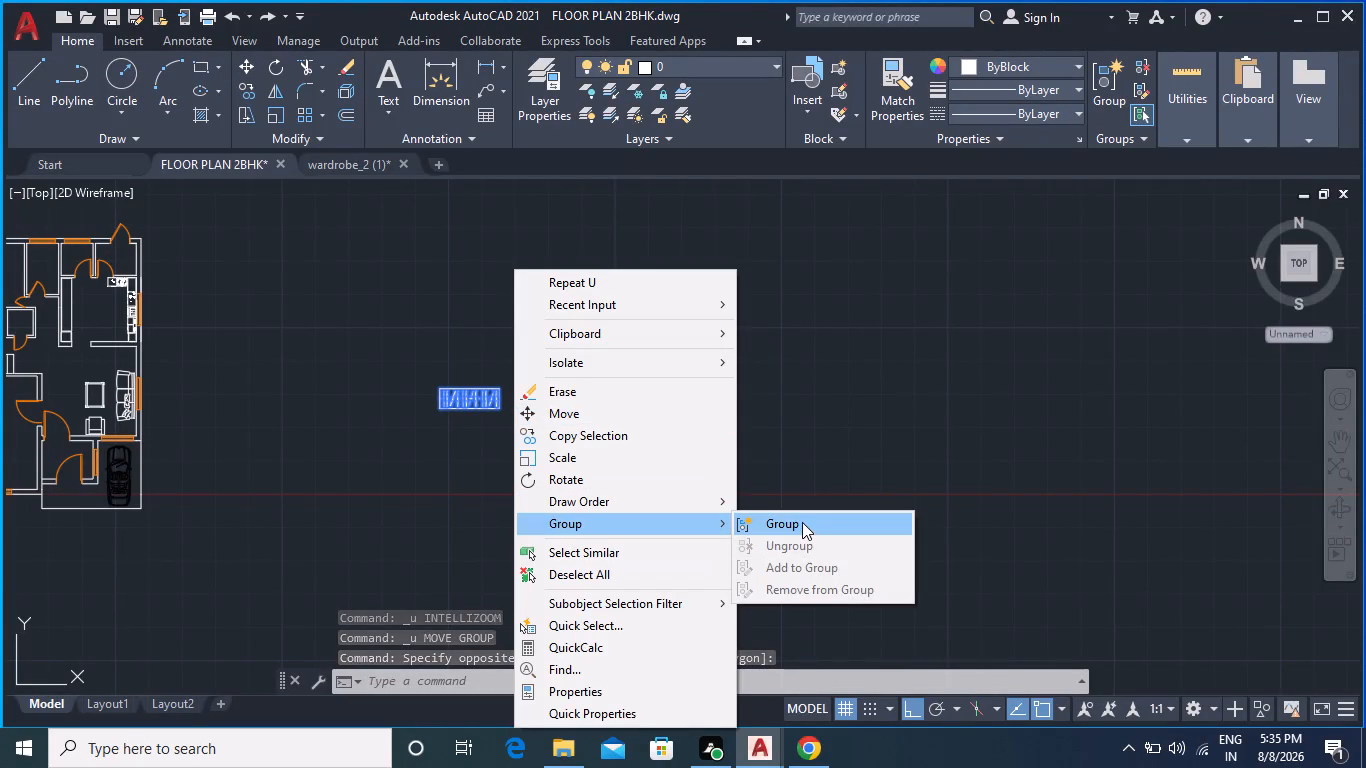
click(802, 522)
Move the wardrobe group, with Ortho off, from its upper-left corner onto the upper-left inner corner of the lower bedroom's recess.
click(530, 442)
click(400, 350)
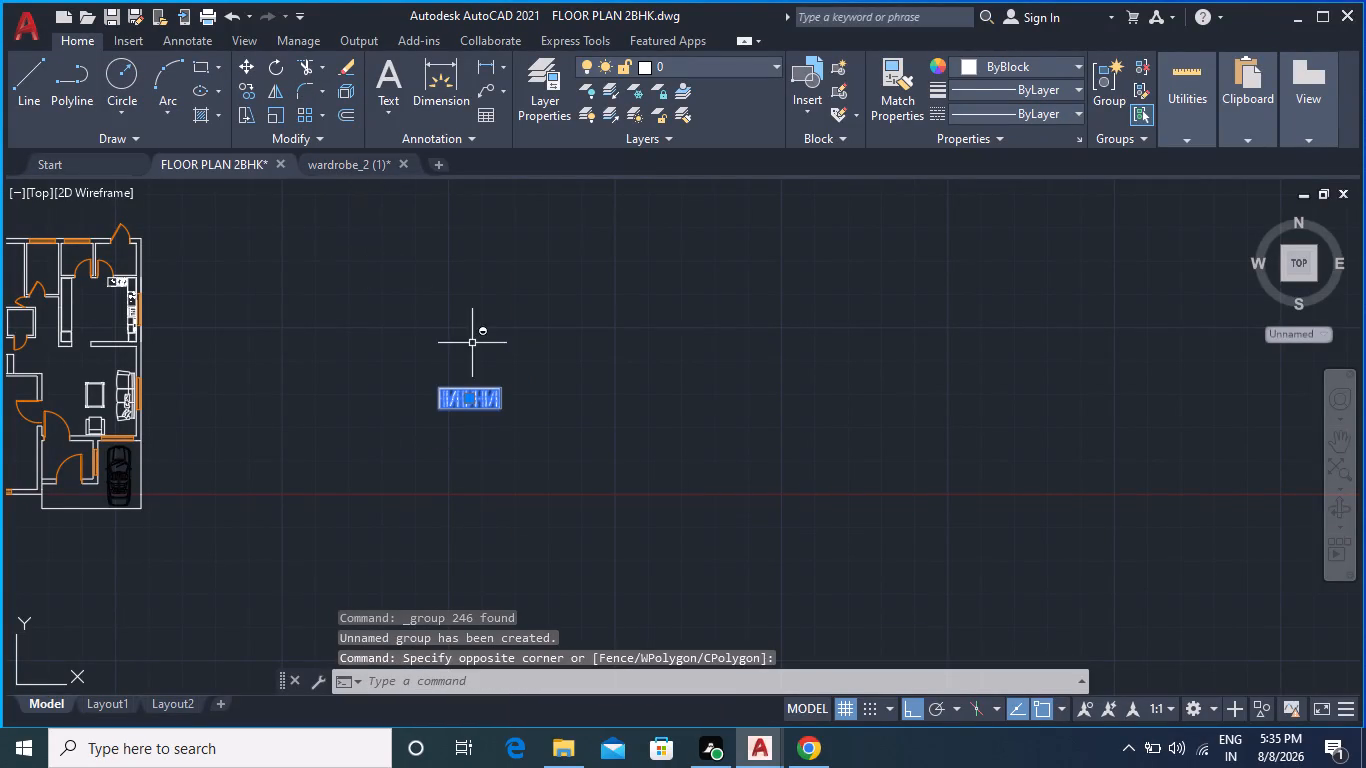
click(244, 66)
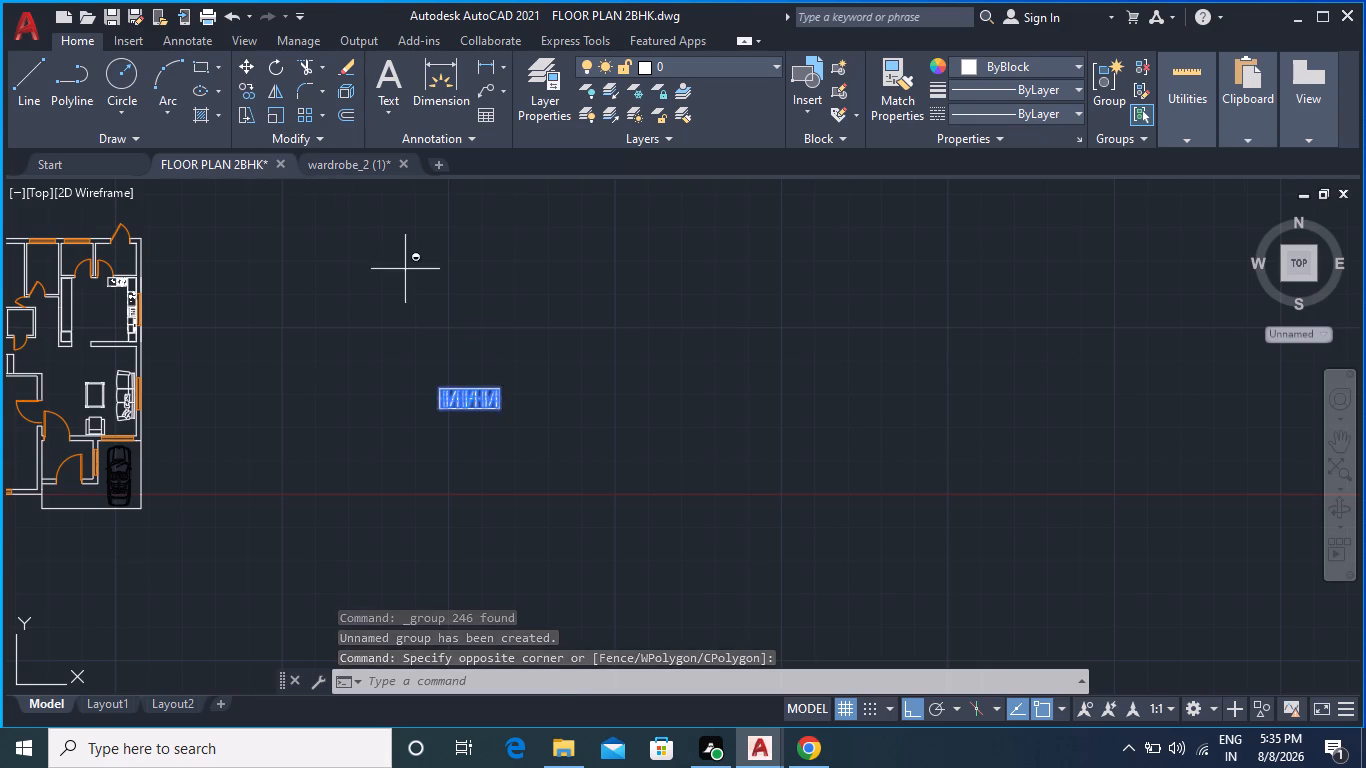
scroll(446, 346, up, 4)
scroll(436, 489, up, 1)
middle_drag(430, 500, 641, 358)
scroll(616, 400, up, 2)
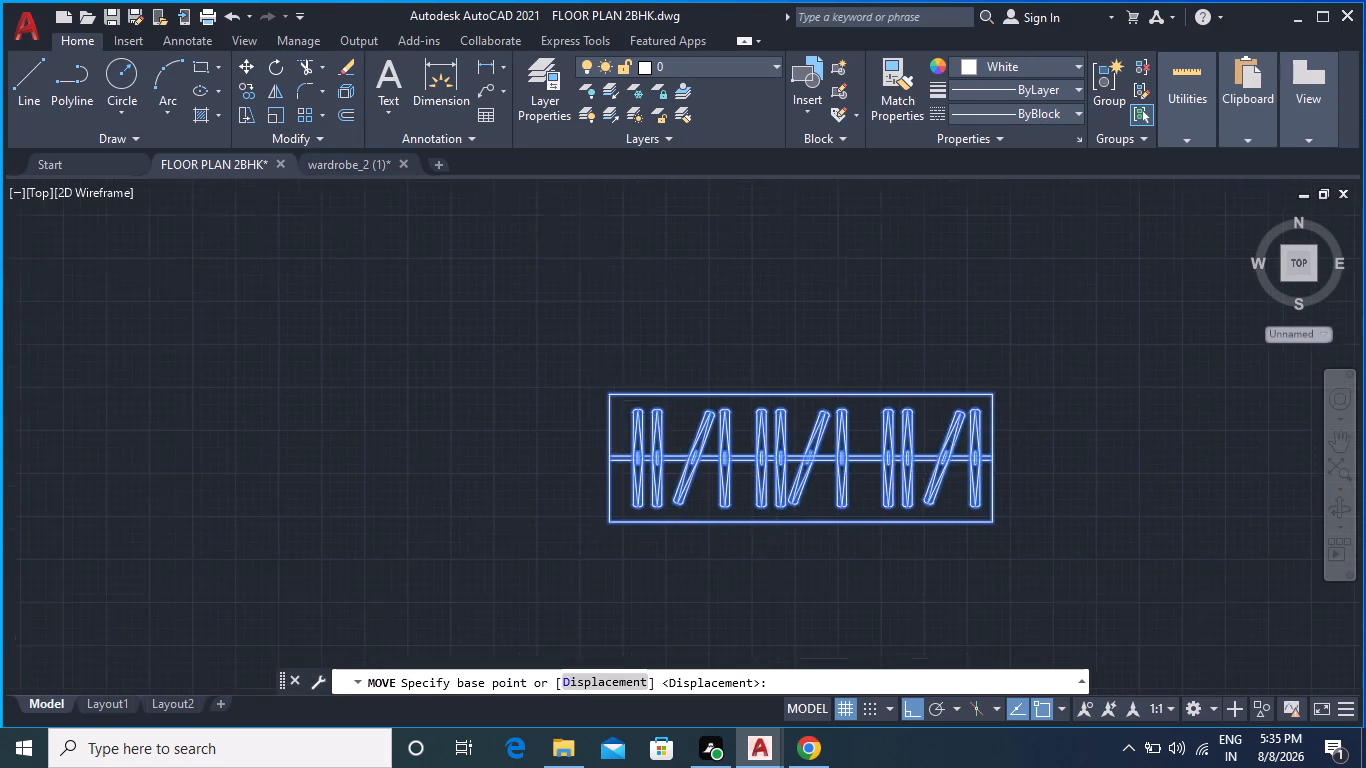
click(596, 389)
scroll(362, 303, down, 3)
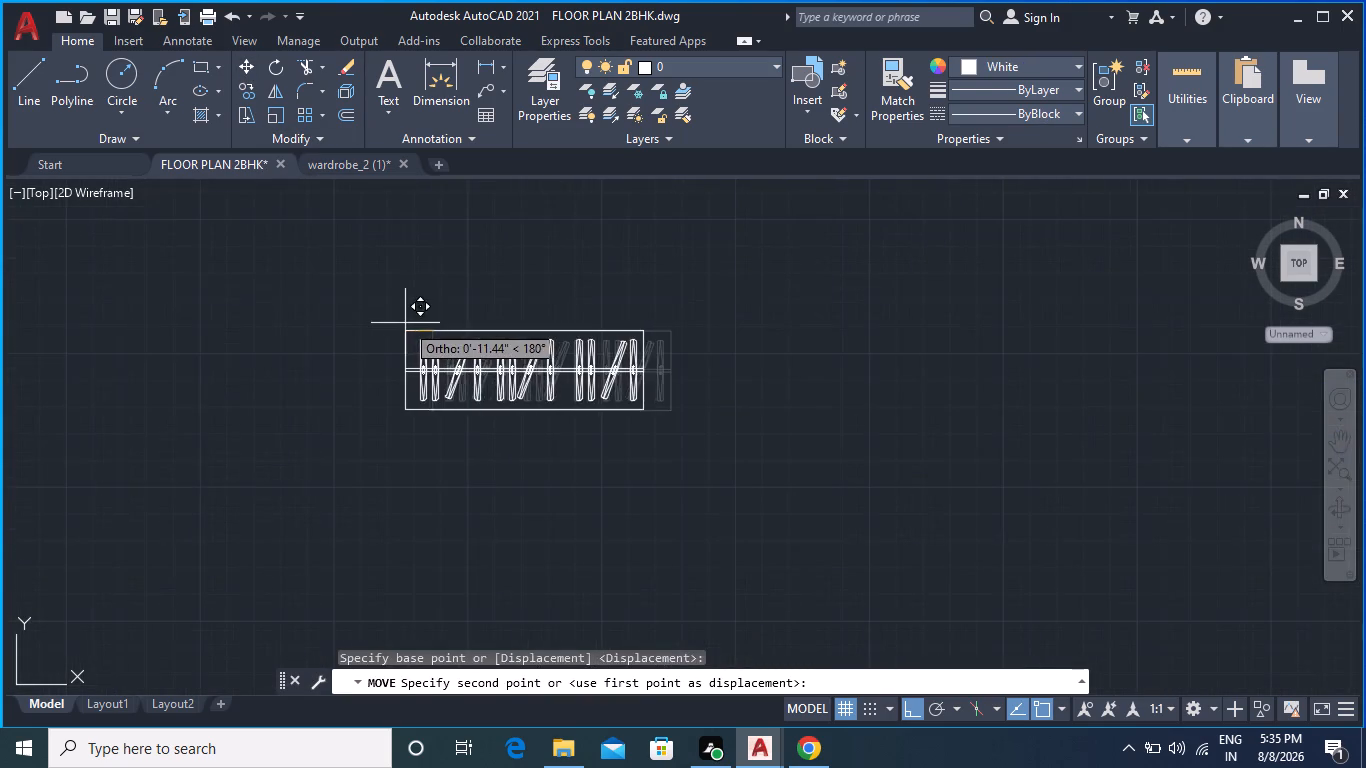
middle_drag(371, 313, 1031, 391)
scroll(534, 314, down, 2)
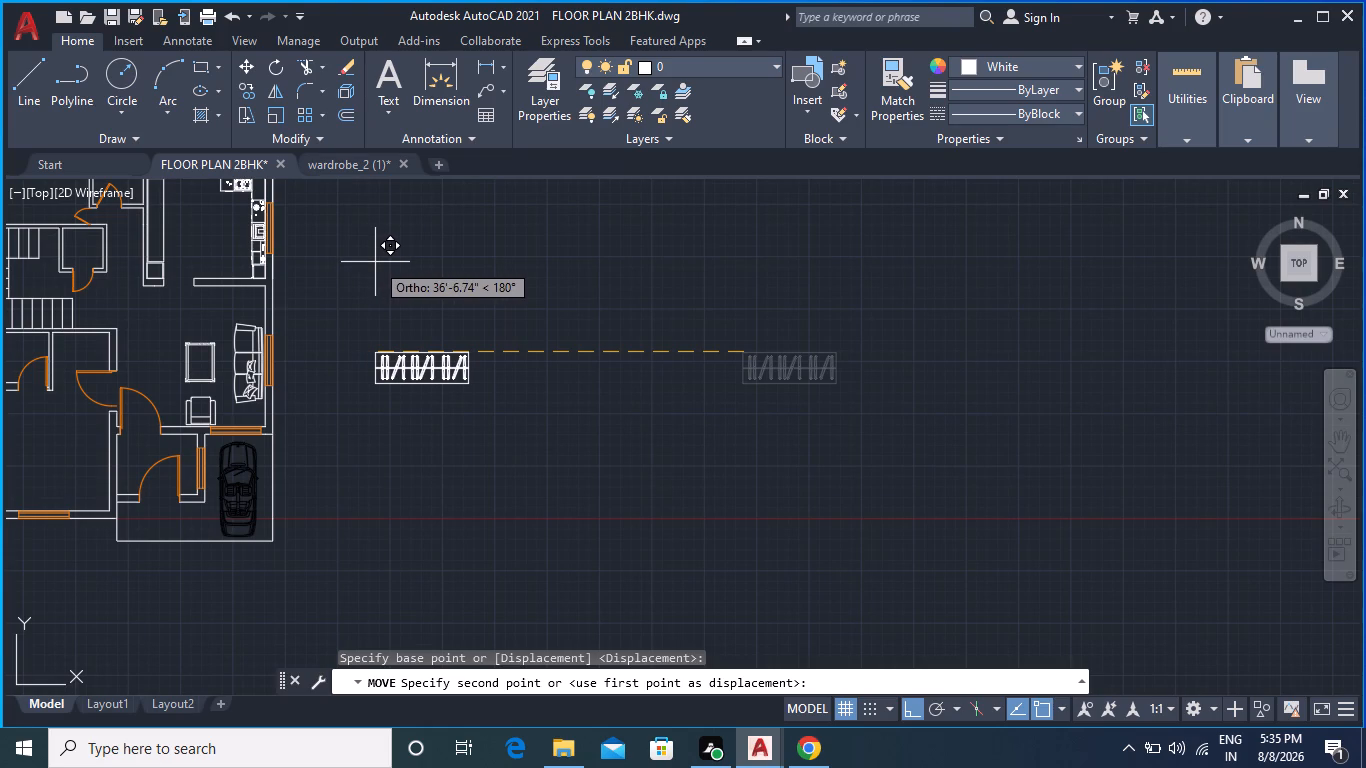
key(F8)
scroll(362, 278, up, 2)
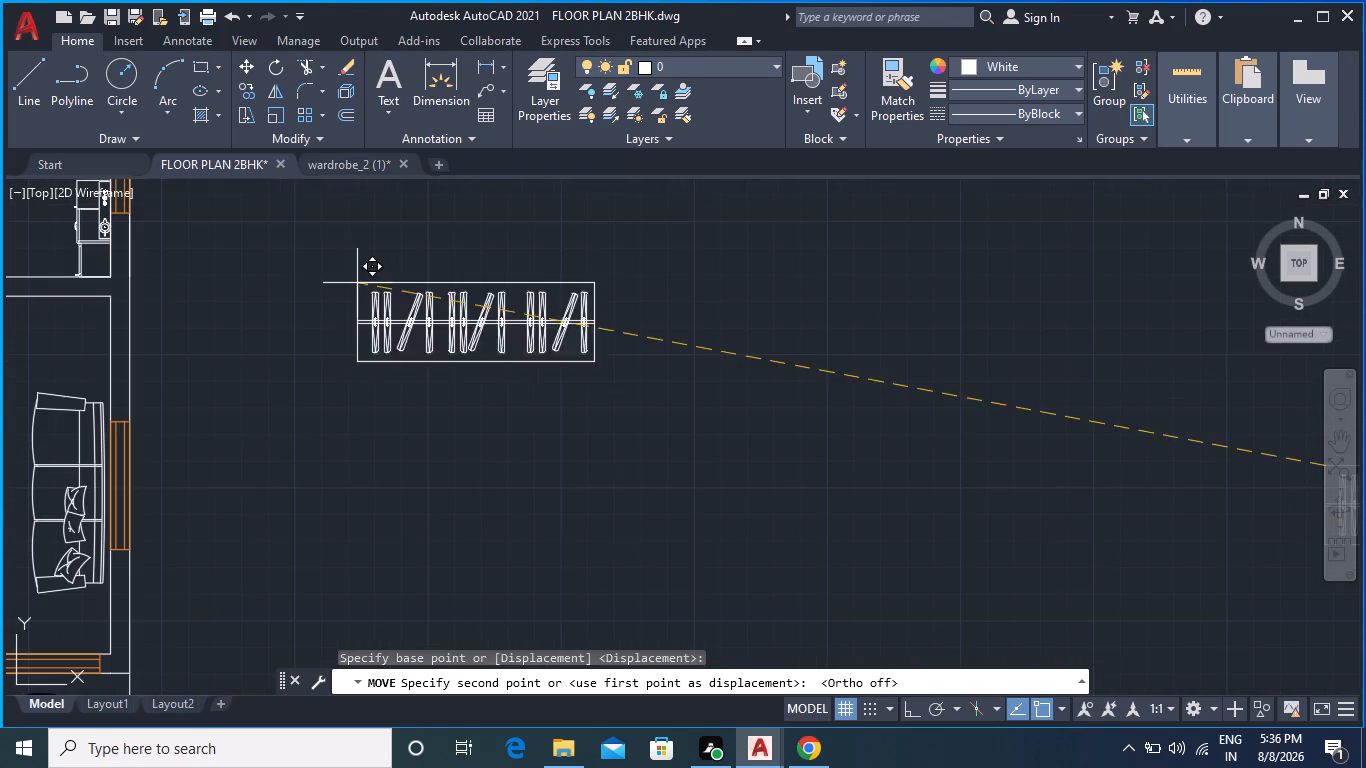
middle_drag(340, 290, 1300, 354)
scroll(1072, 385, down, 1)
scroll(755, 453, up, 2)
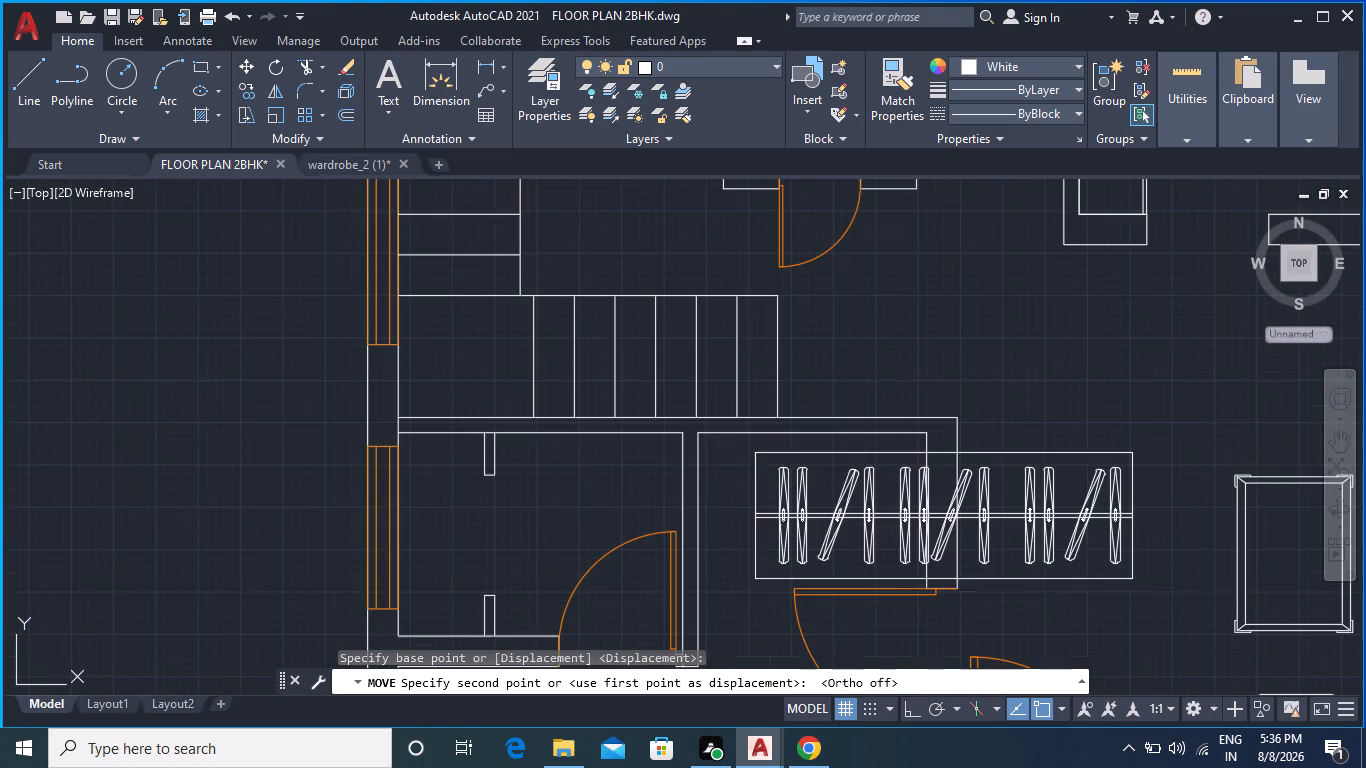
scroll(707, 441, up, 5)
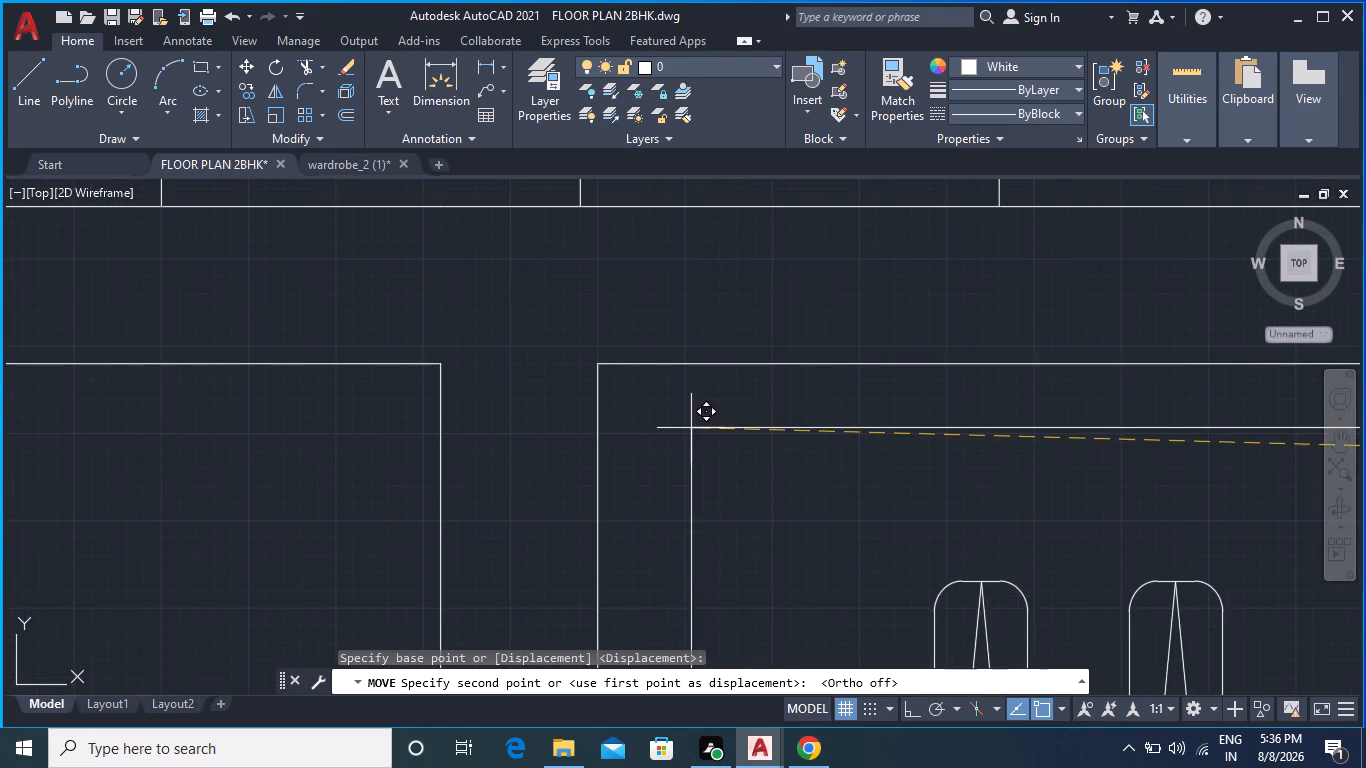
click(598, 369)
Scale the wardrobe group freehand from its upper-left corner to about three fifths of its size, fitting the recess's width.
scroll(863, 456, down, 2)
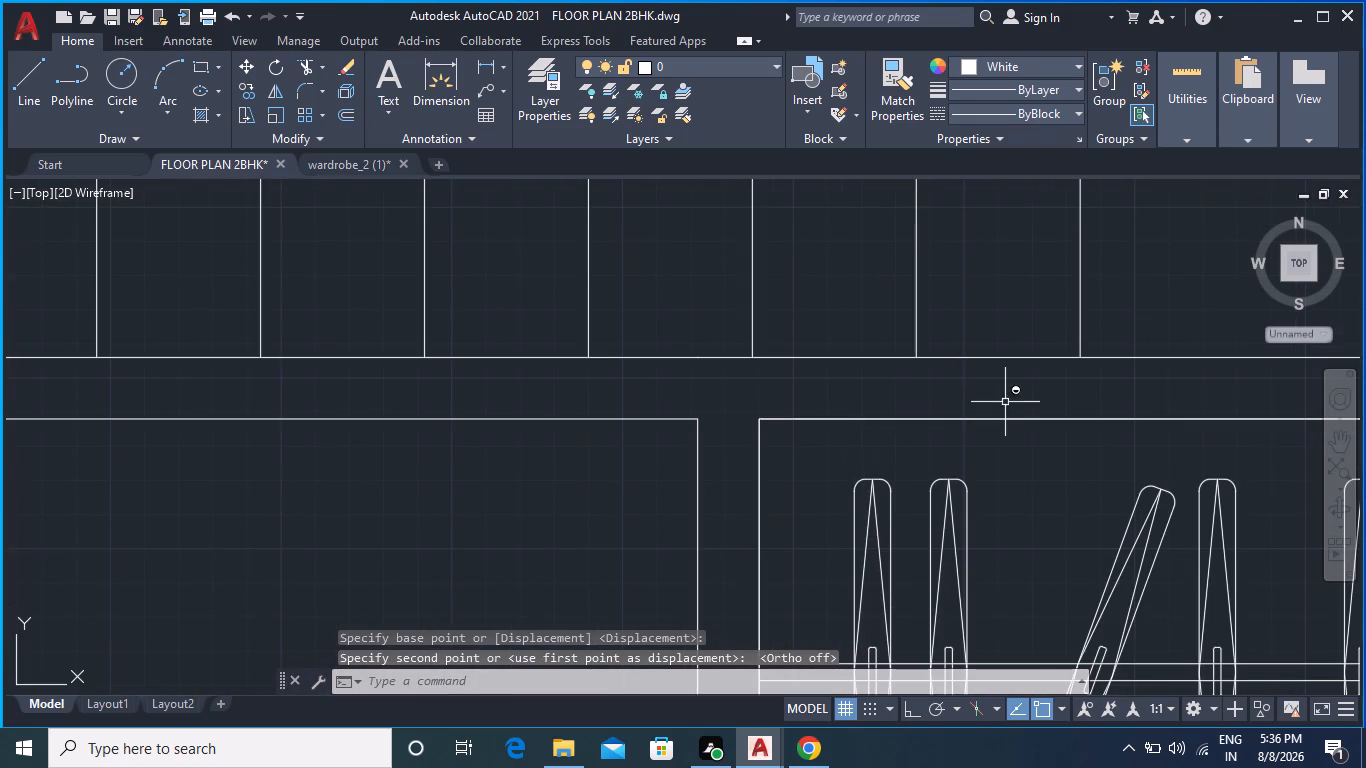
middle_drag(1005, 402, 613, 266)
scroll(628, 282, down, 3)
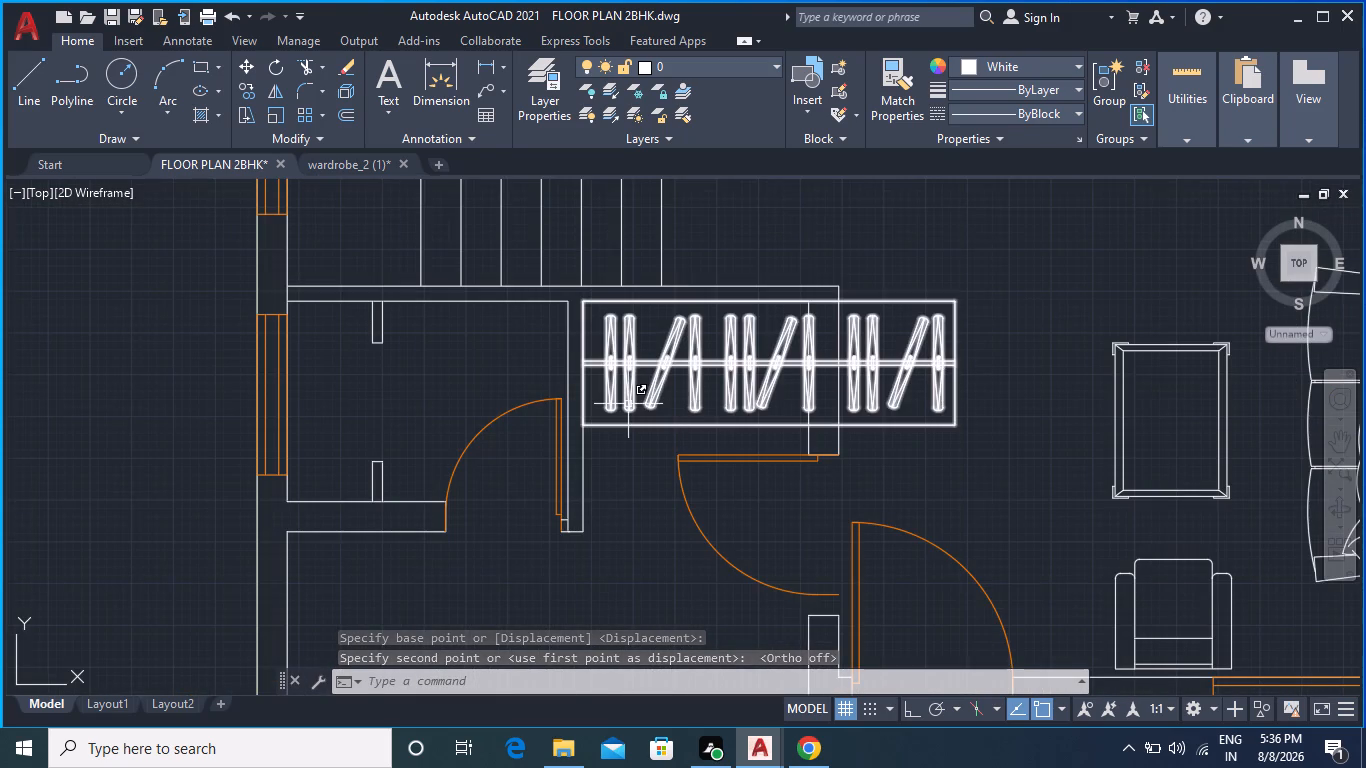
key(s)
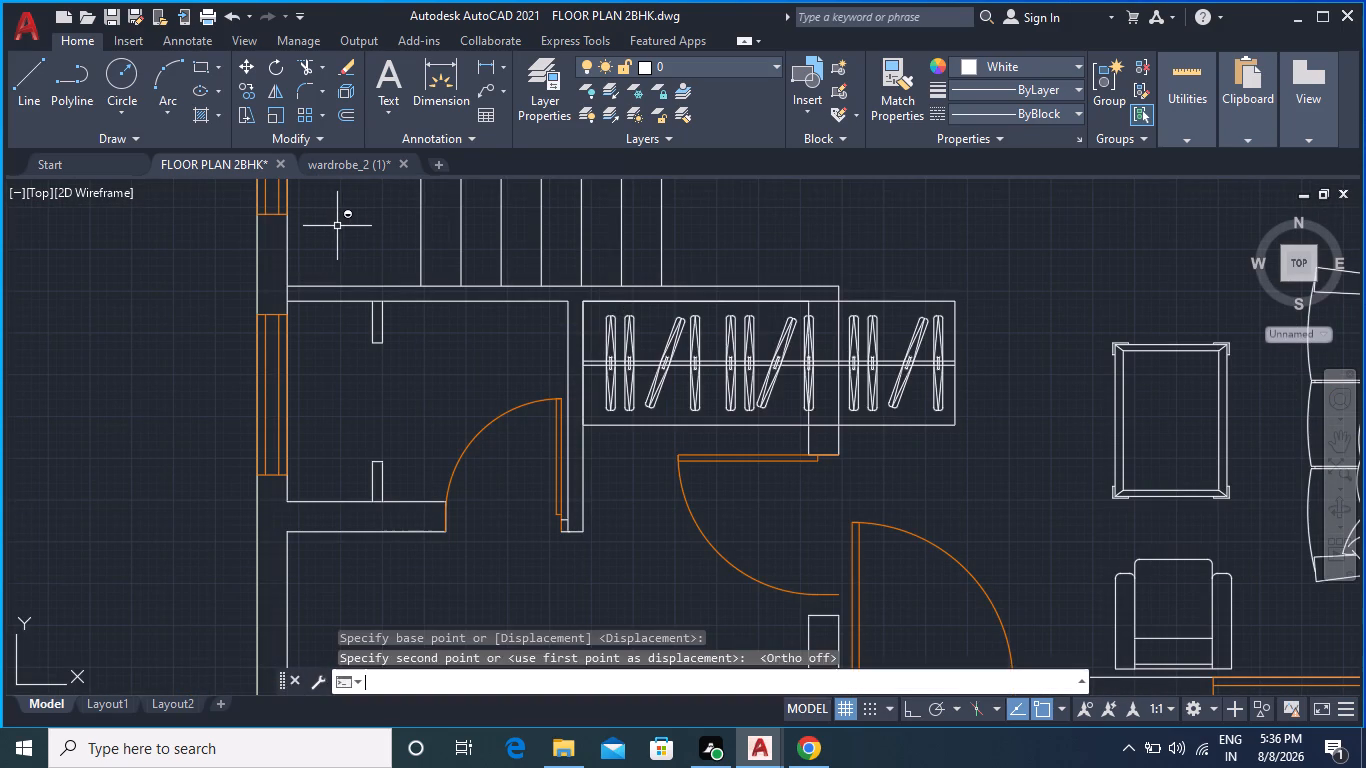
text(ca)
key(Return)
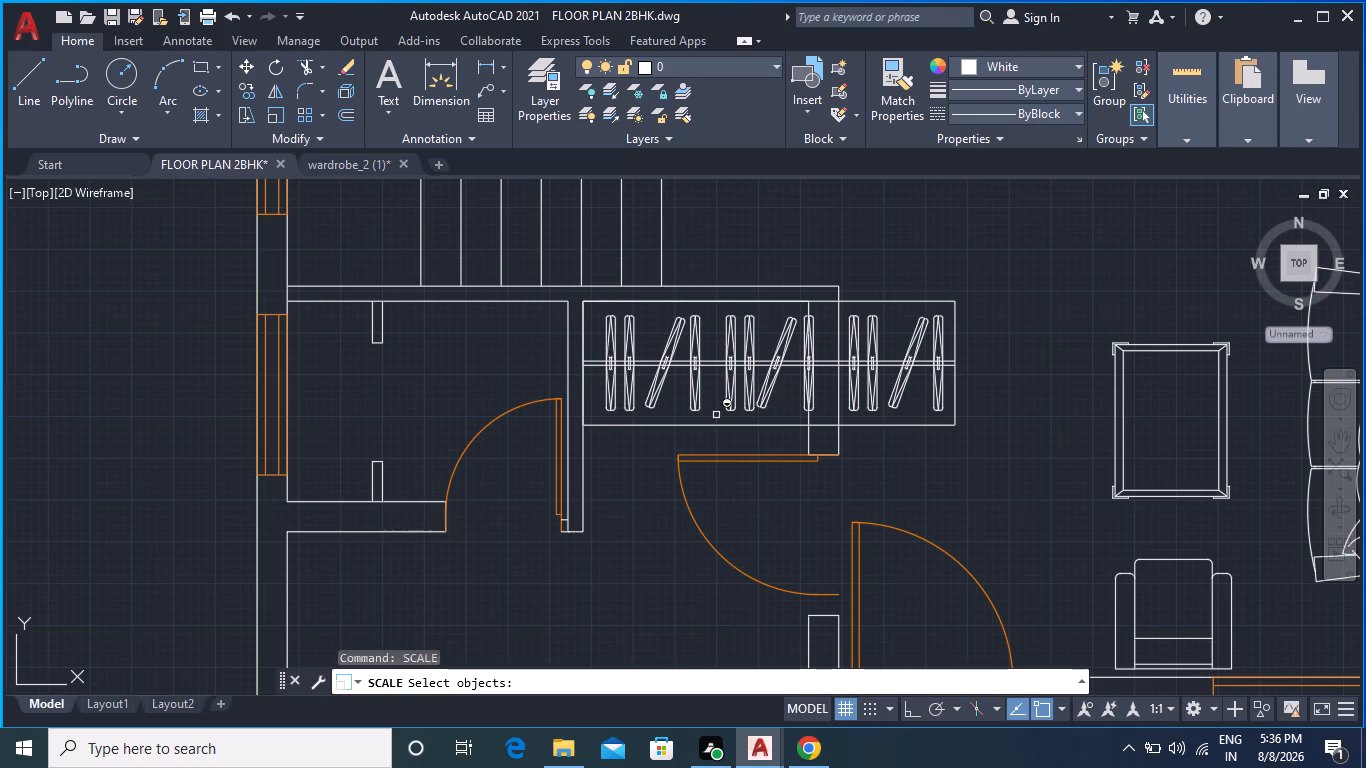
click(764, 425)
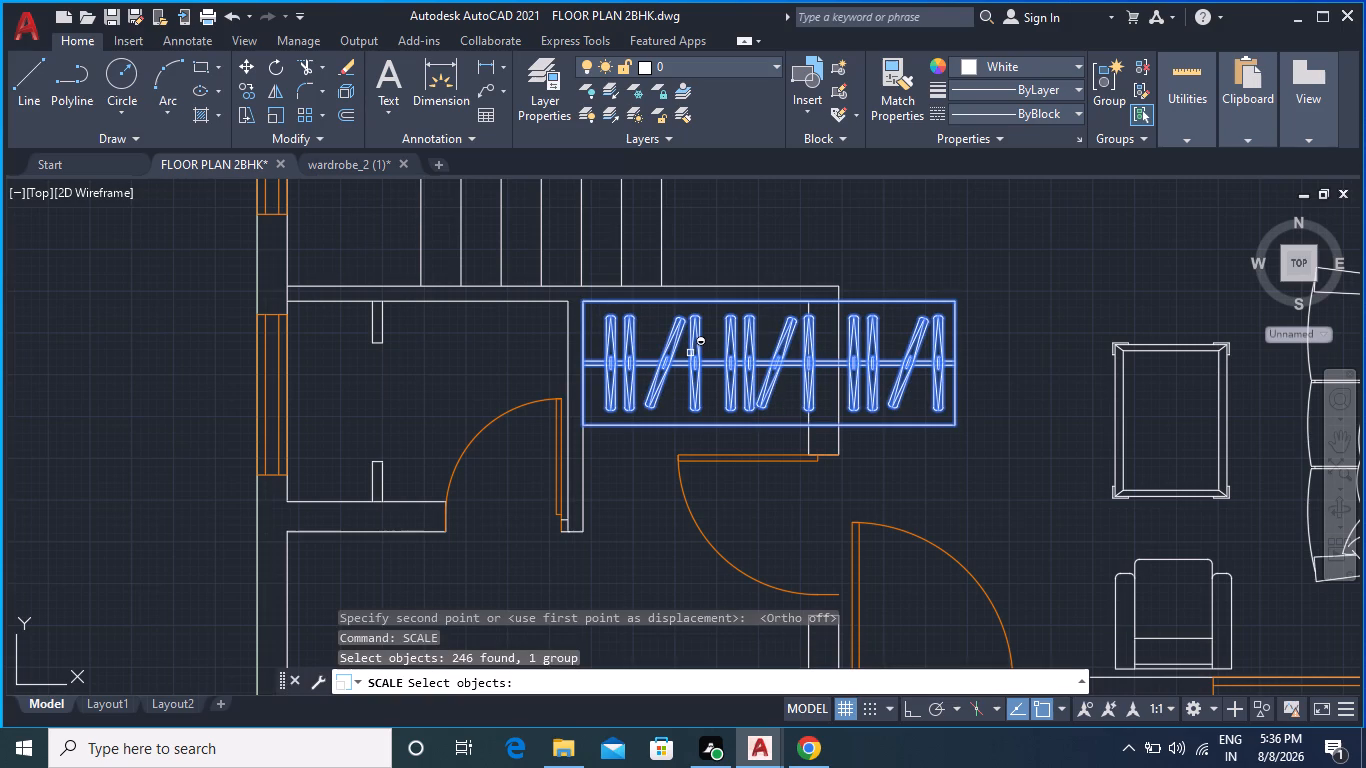
key(Return)
scroll(598, 314, up, 6)
scroll(522, 269, down, 2)
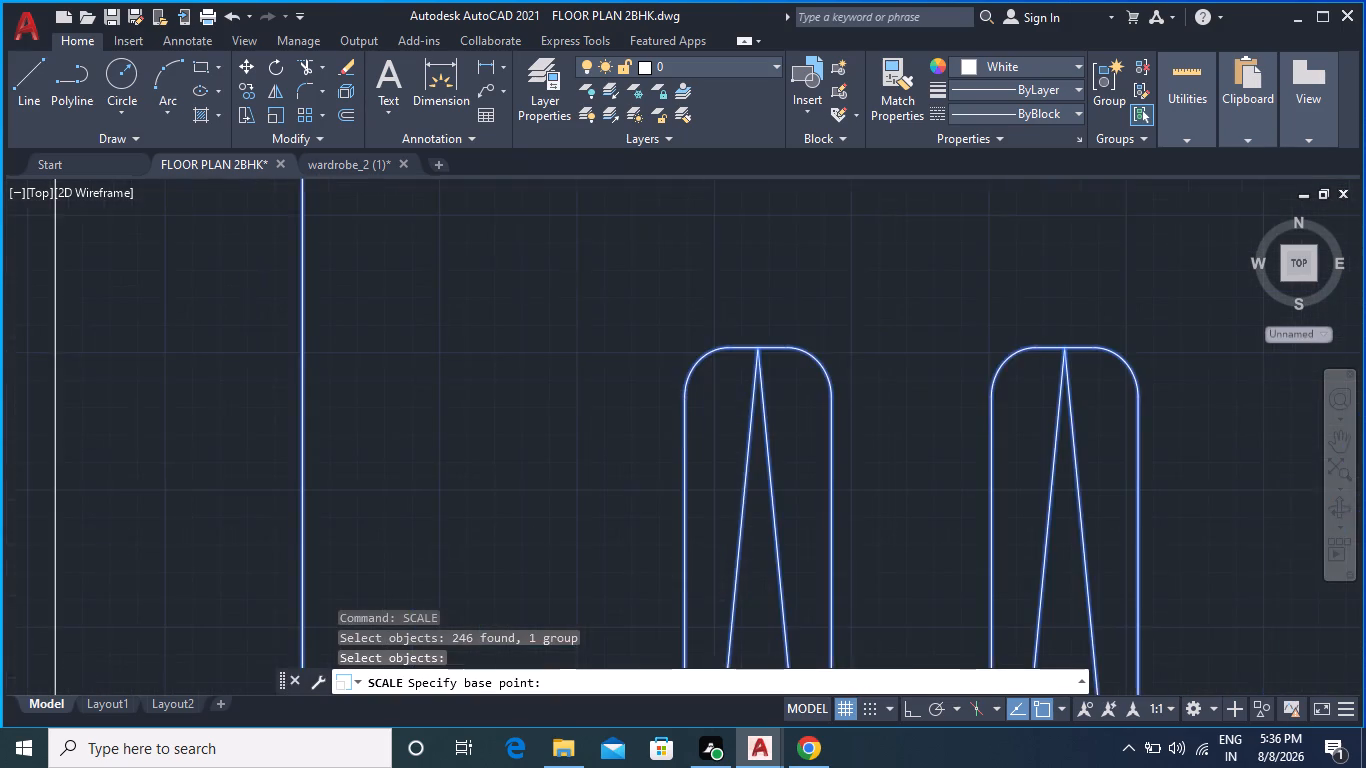
scroll(522, 269, down, 1)
click(469, 232)
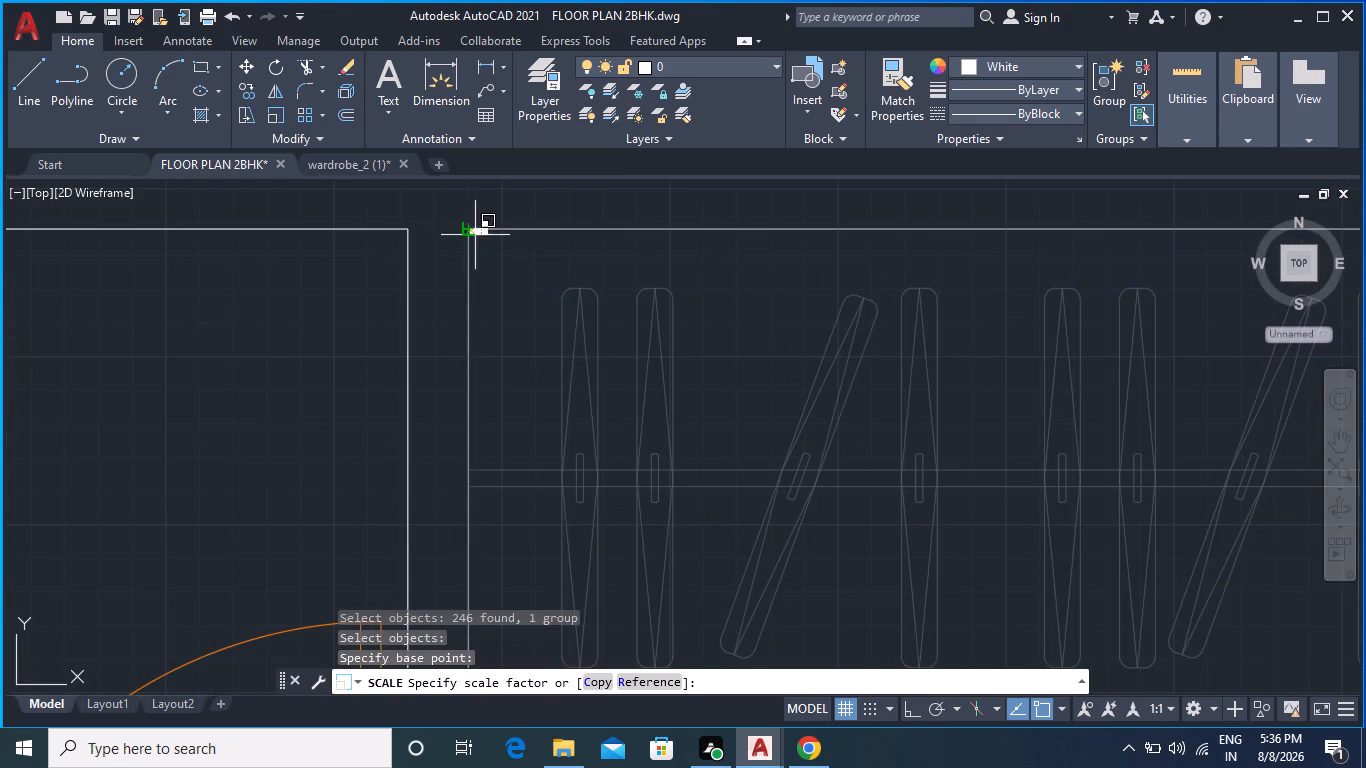
scroll(593, 319, down, 1)
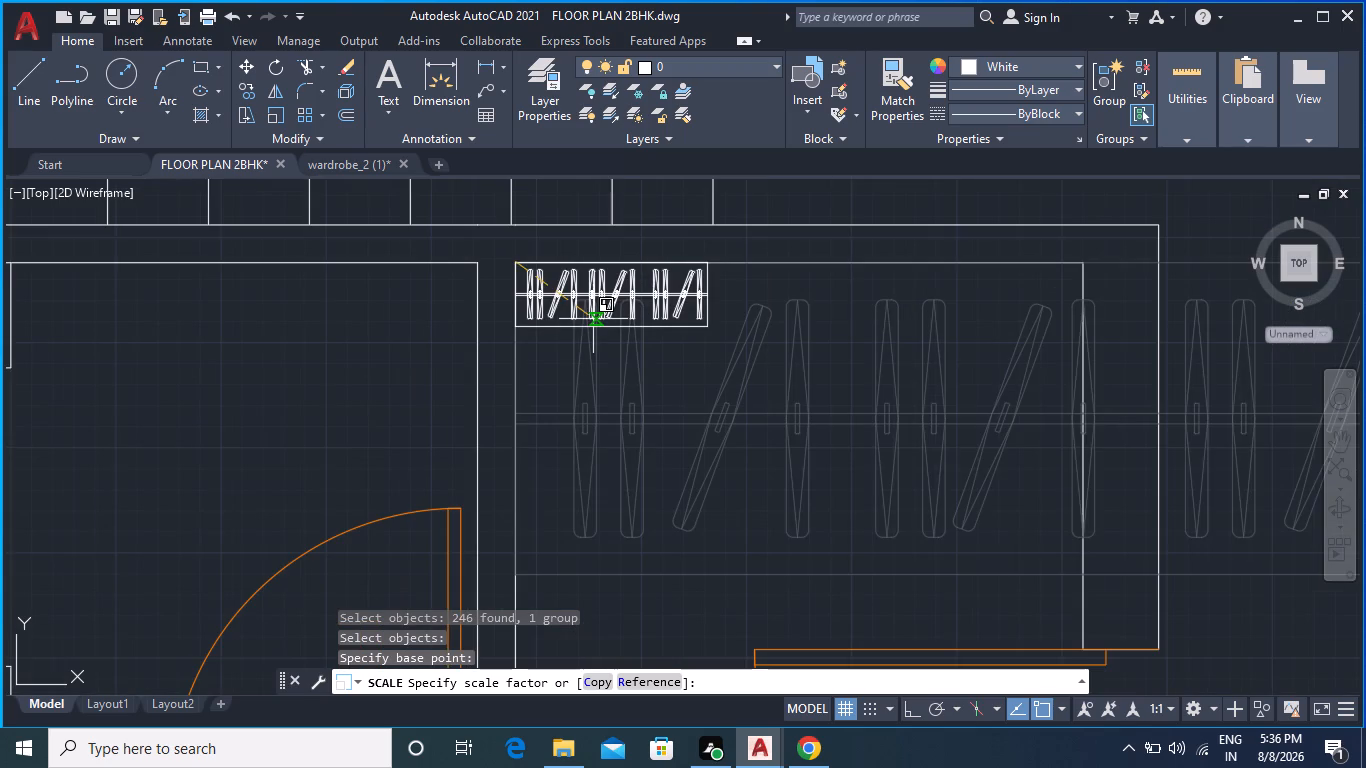
scroll(597, 321, down, 1)
middle_drag(597, 321, 466, 266)
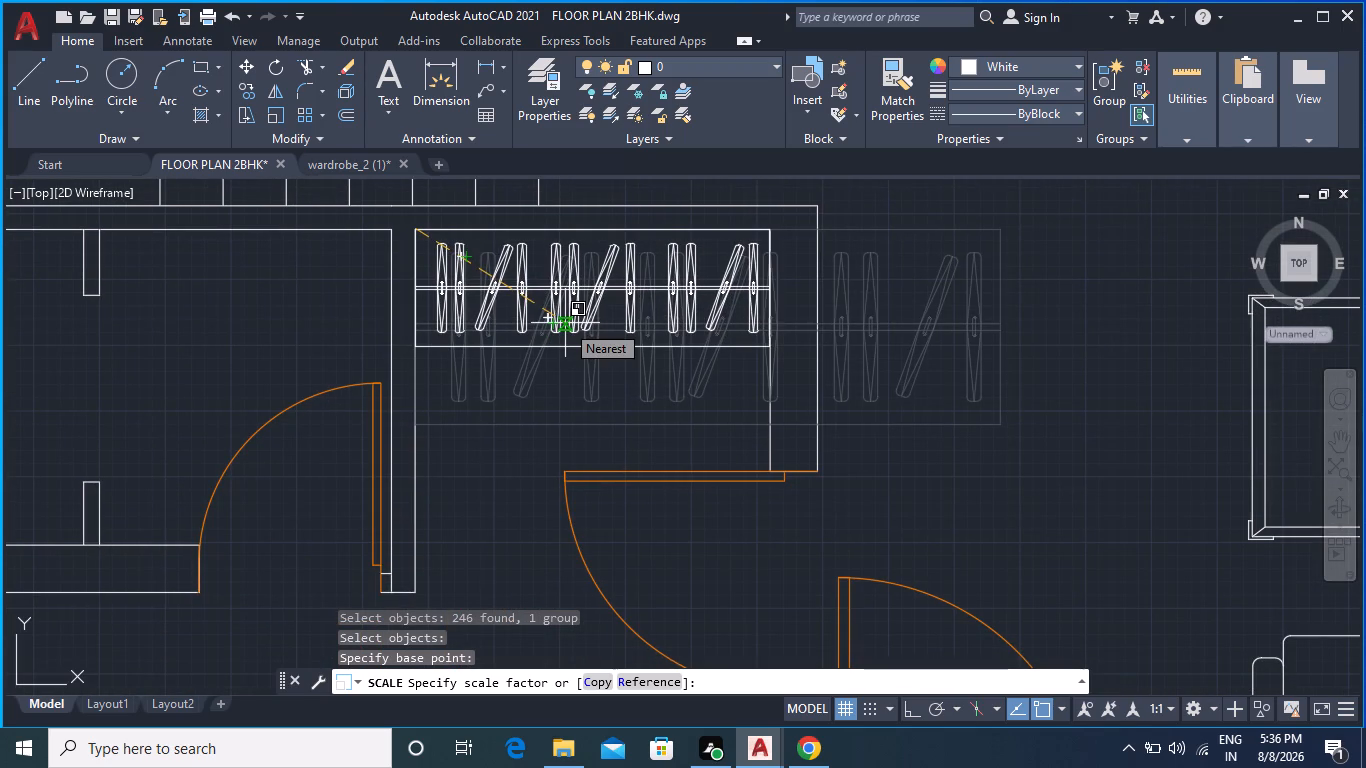
click(565, 323)
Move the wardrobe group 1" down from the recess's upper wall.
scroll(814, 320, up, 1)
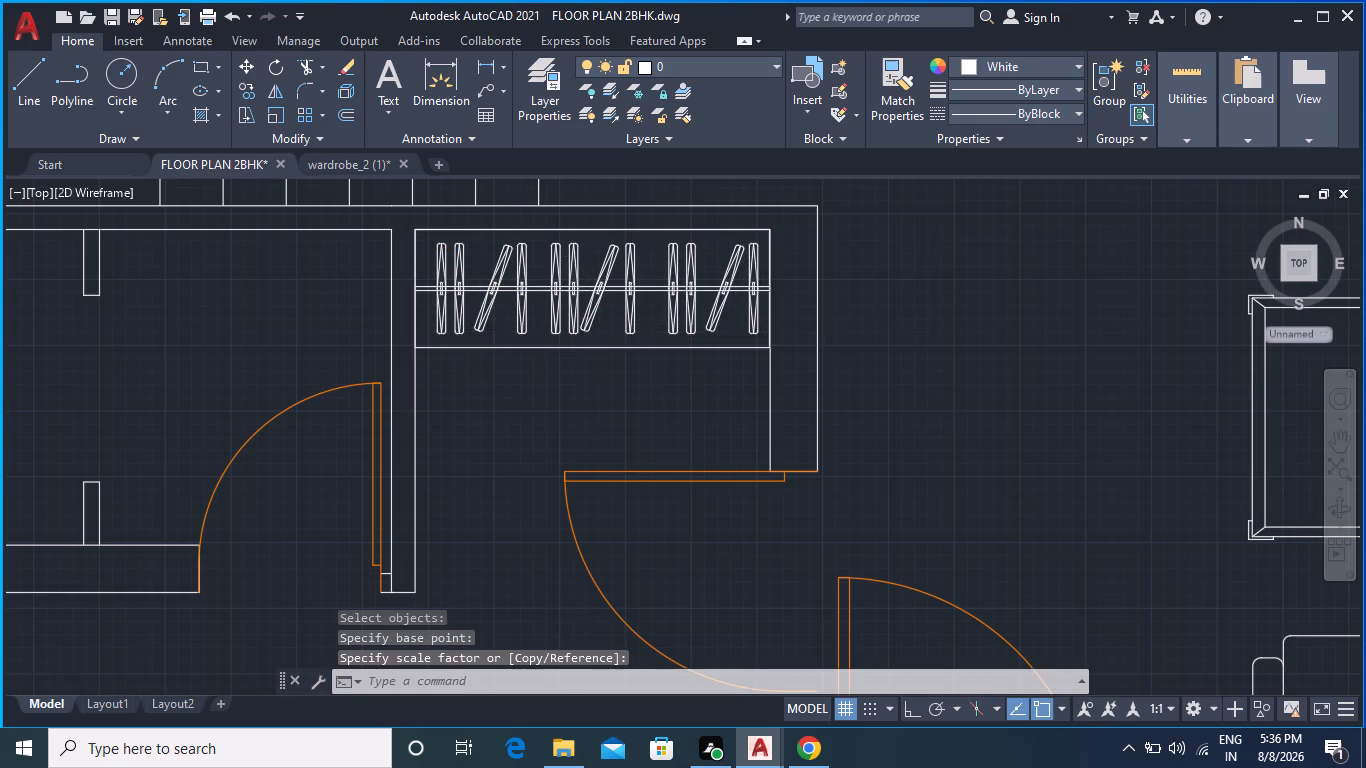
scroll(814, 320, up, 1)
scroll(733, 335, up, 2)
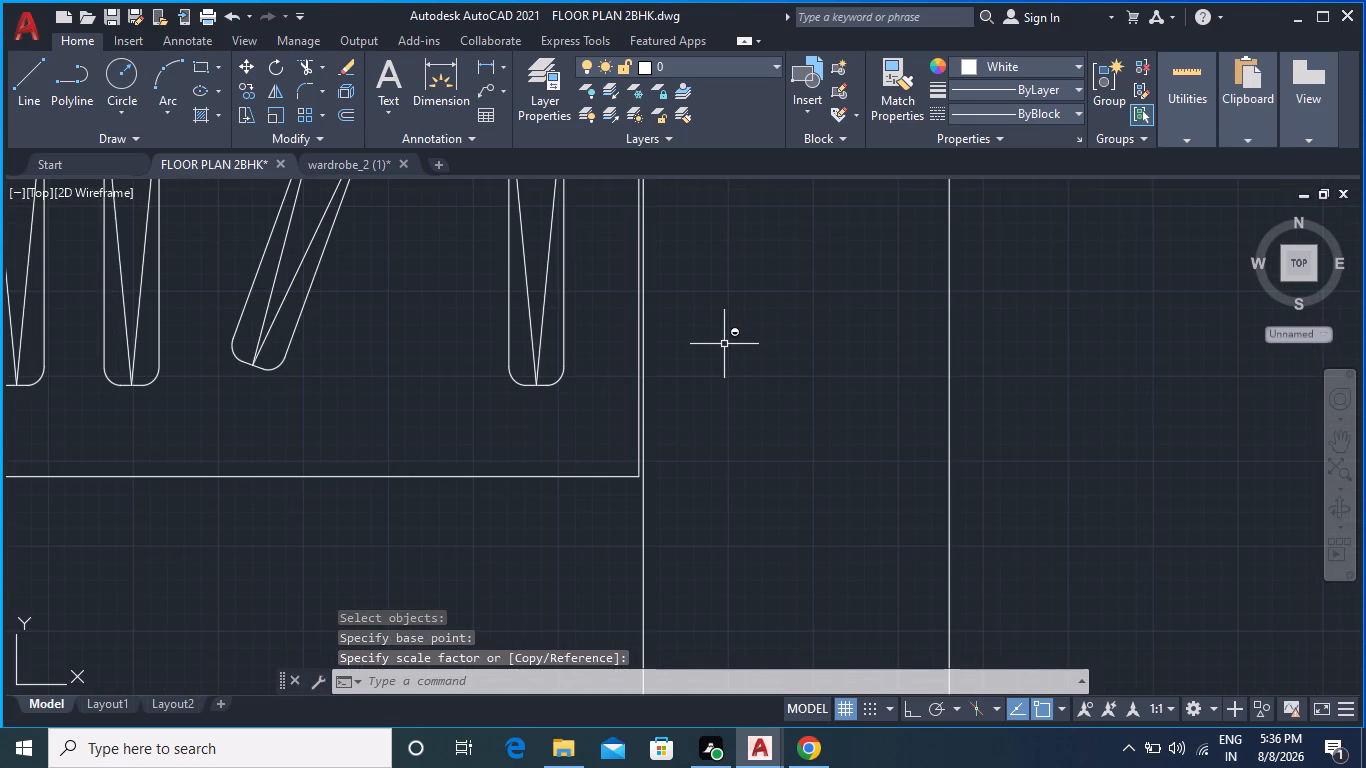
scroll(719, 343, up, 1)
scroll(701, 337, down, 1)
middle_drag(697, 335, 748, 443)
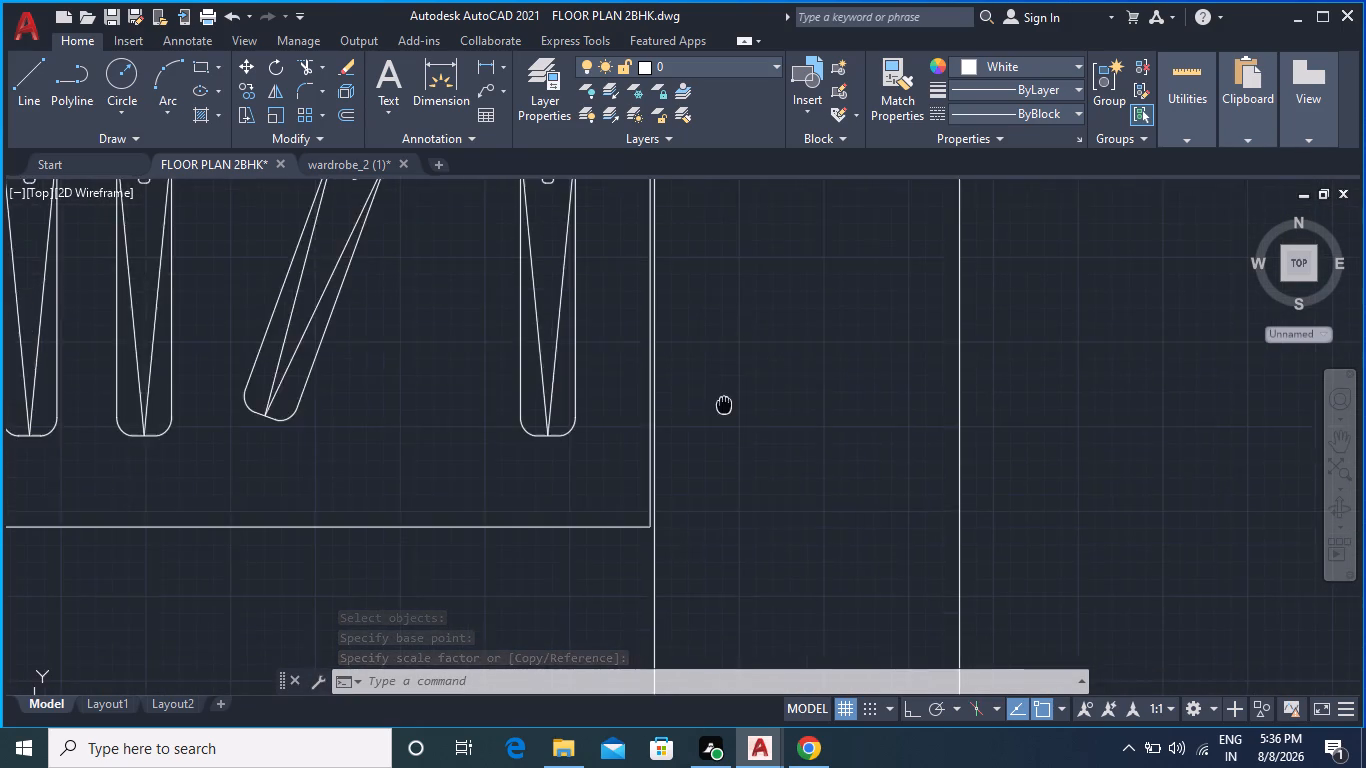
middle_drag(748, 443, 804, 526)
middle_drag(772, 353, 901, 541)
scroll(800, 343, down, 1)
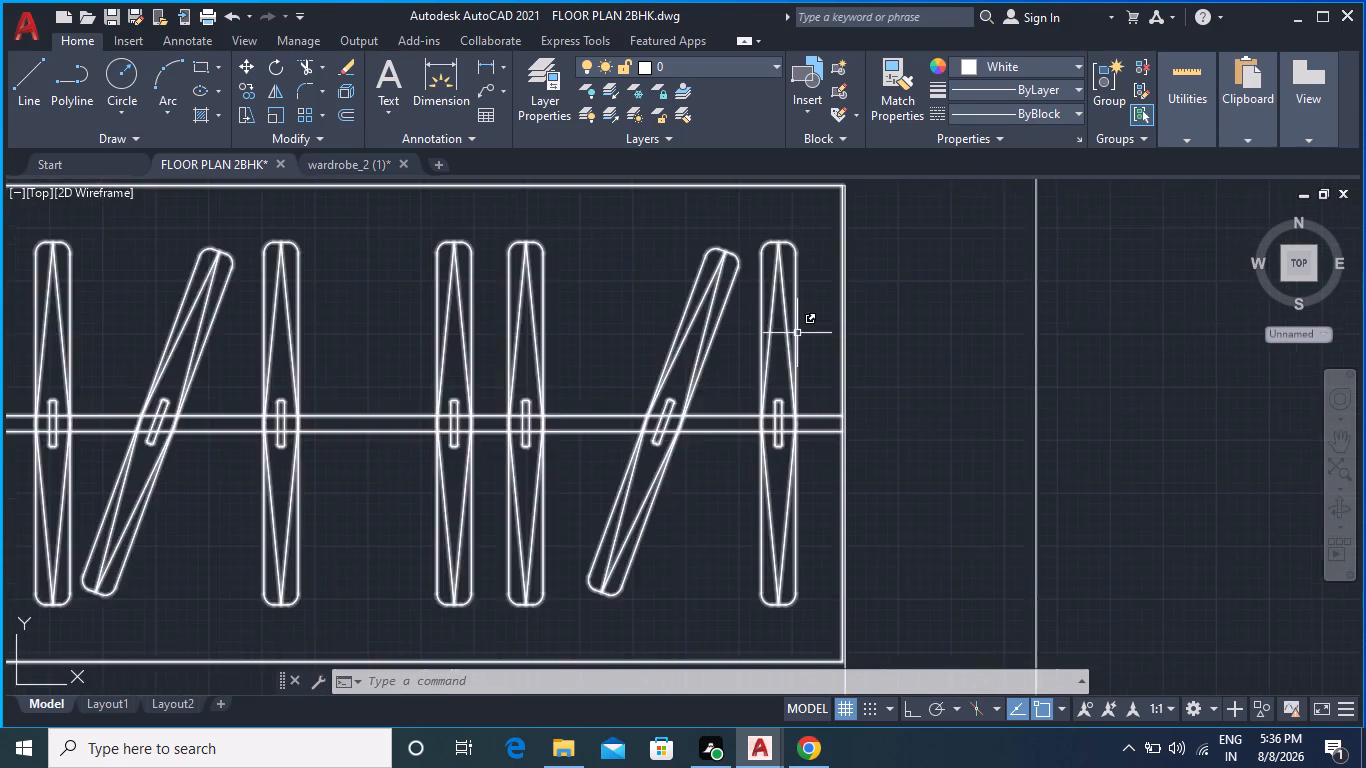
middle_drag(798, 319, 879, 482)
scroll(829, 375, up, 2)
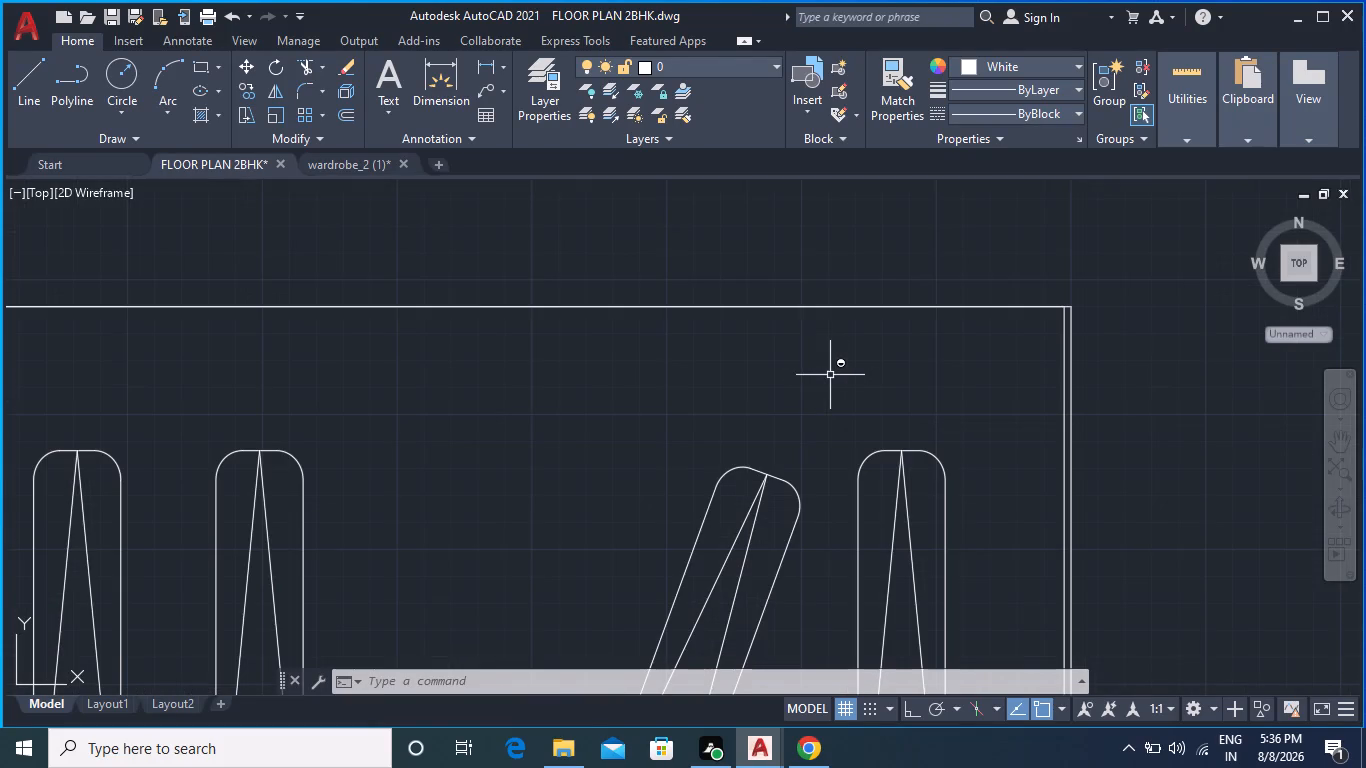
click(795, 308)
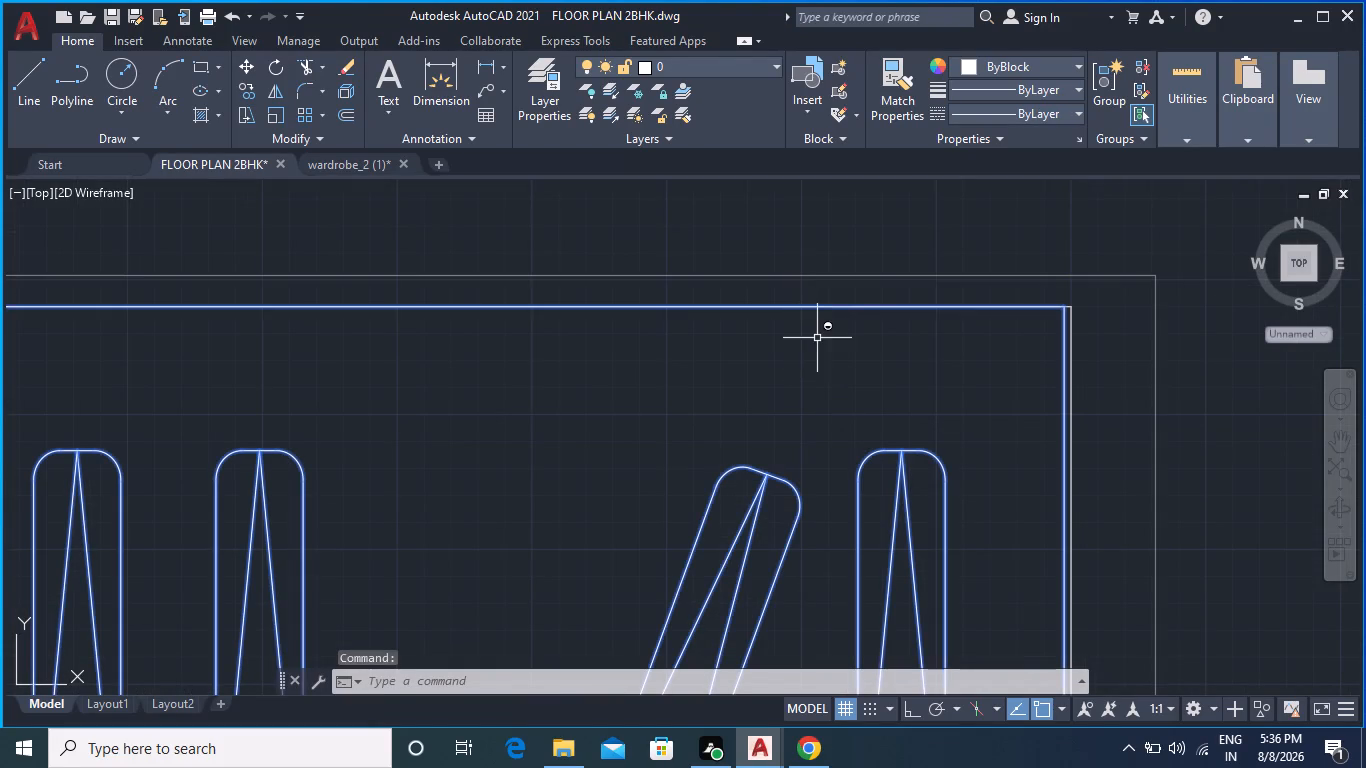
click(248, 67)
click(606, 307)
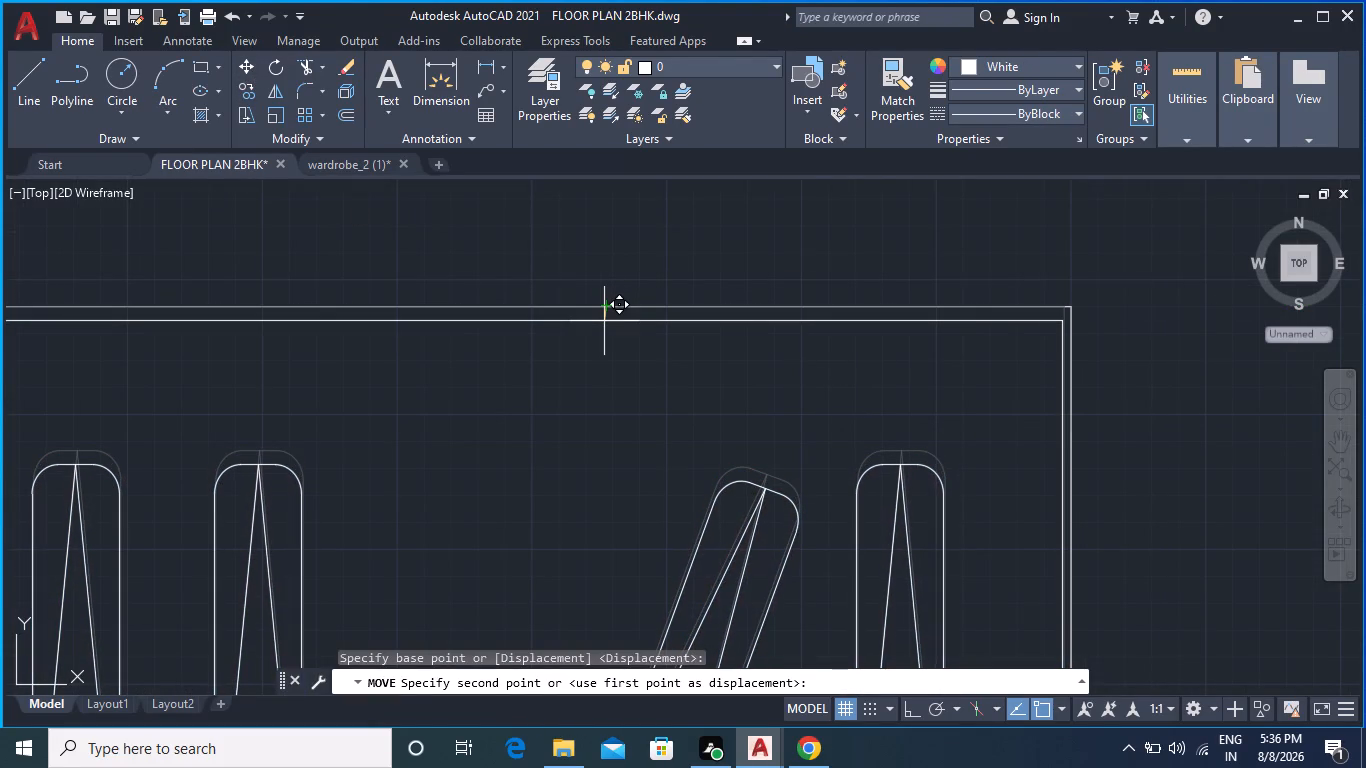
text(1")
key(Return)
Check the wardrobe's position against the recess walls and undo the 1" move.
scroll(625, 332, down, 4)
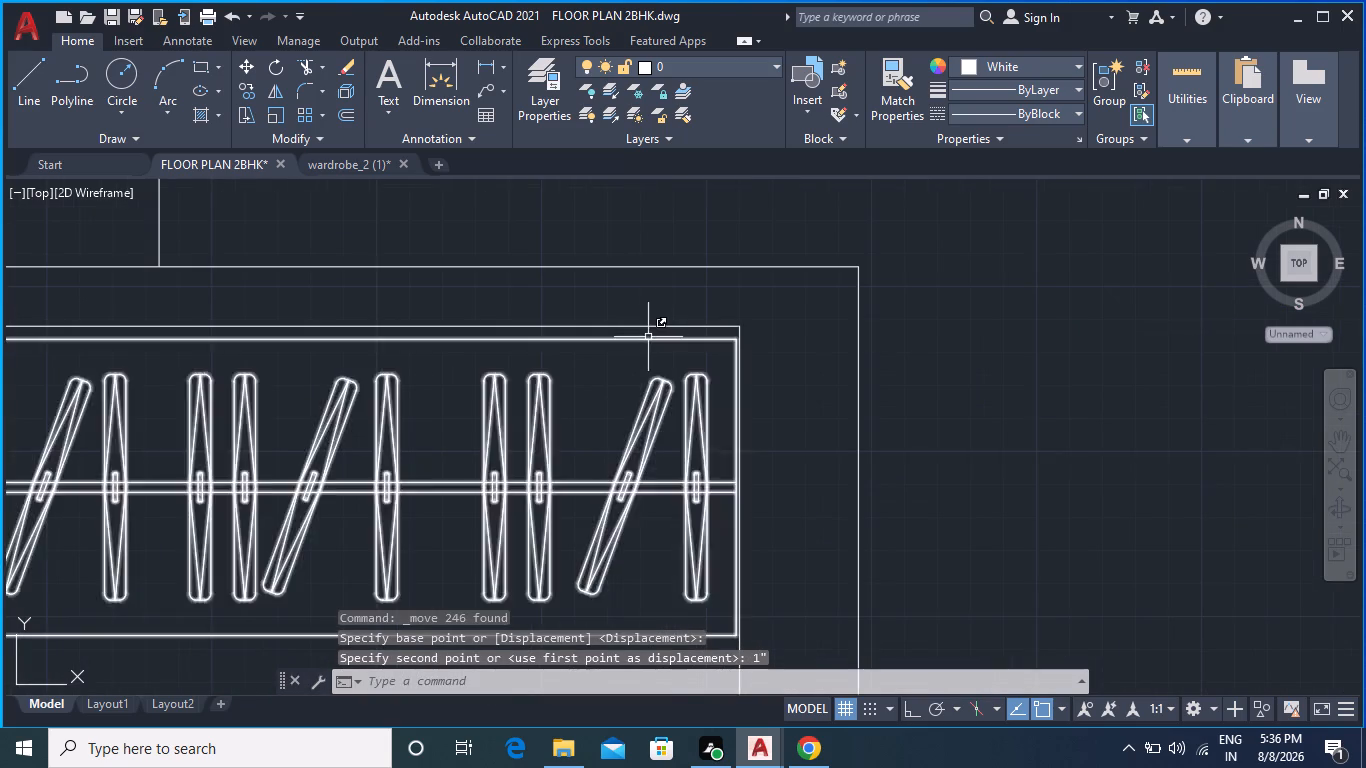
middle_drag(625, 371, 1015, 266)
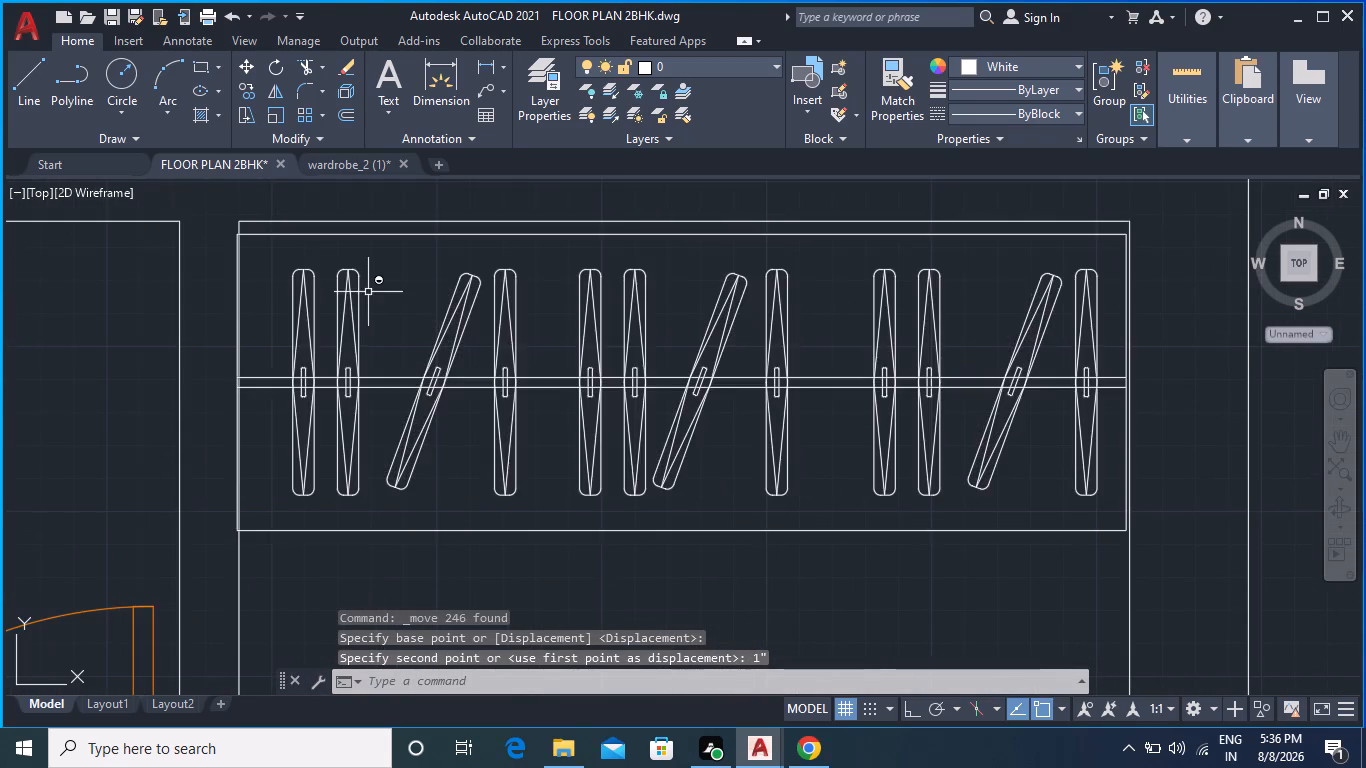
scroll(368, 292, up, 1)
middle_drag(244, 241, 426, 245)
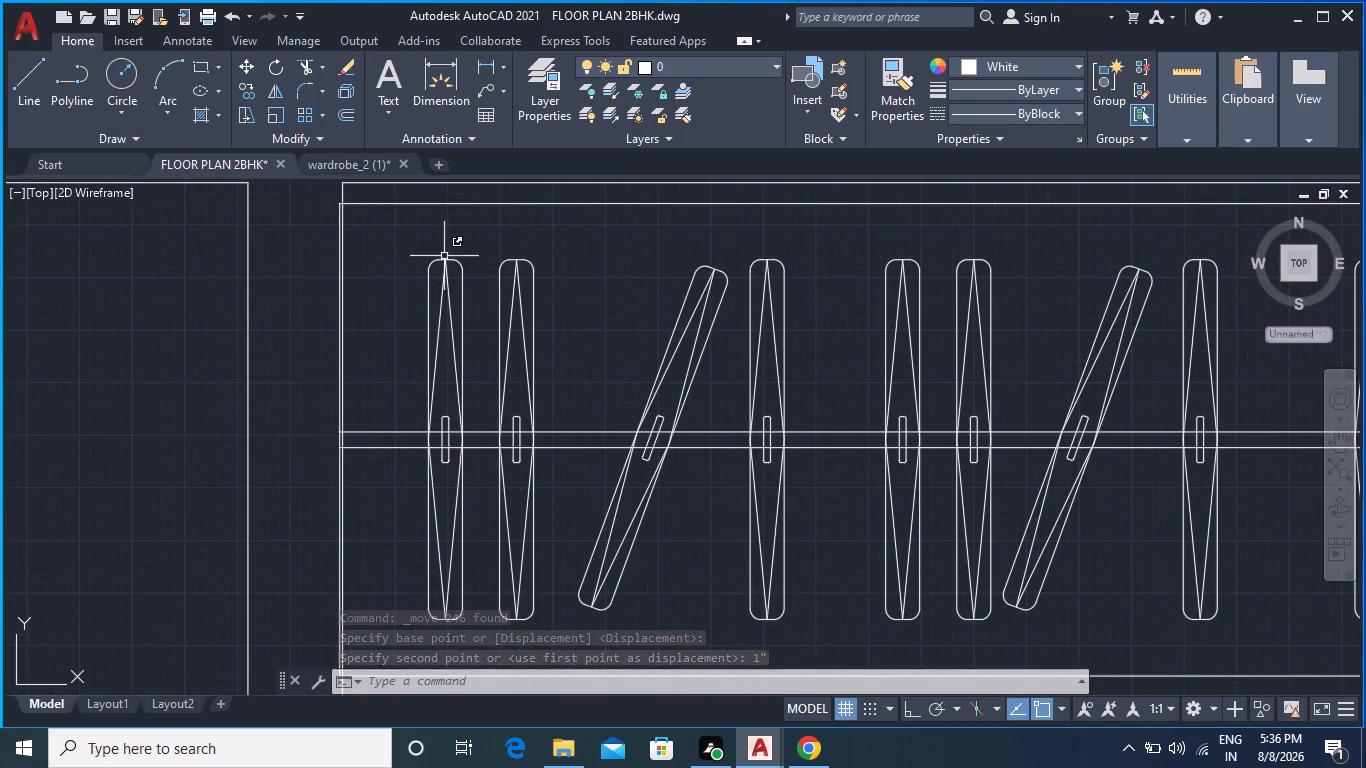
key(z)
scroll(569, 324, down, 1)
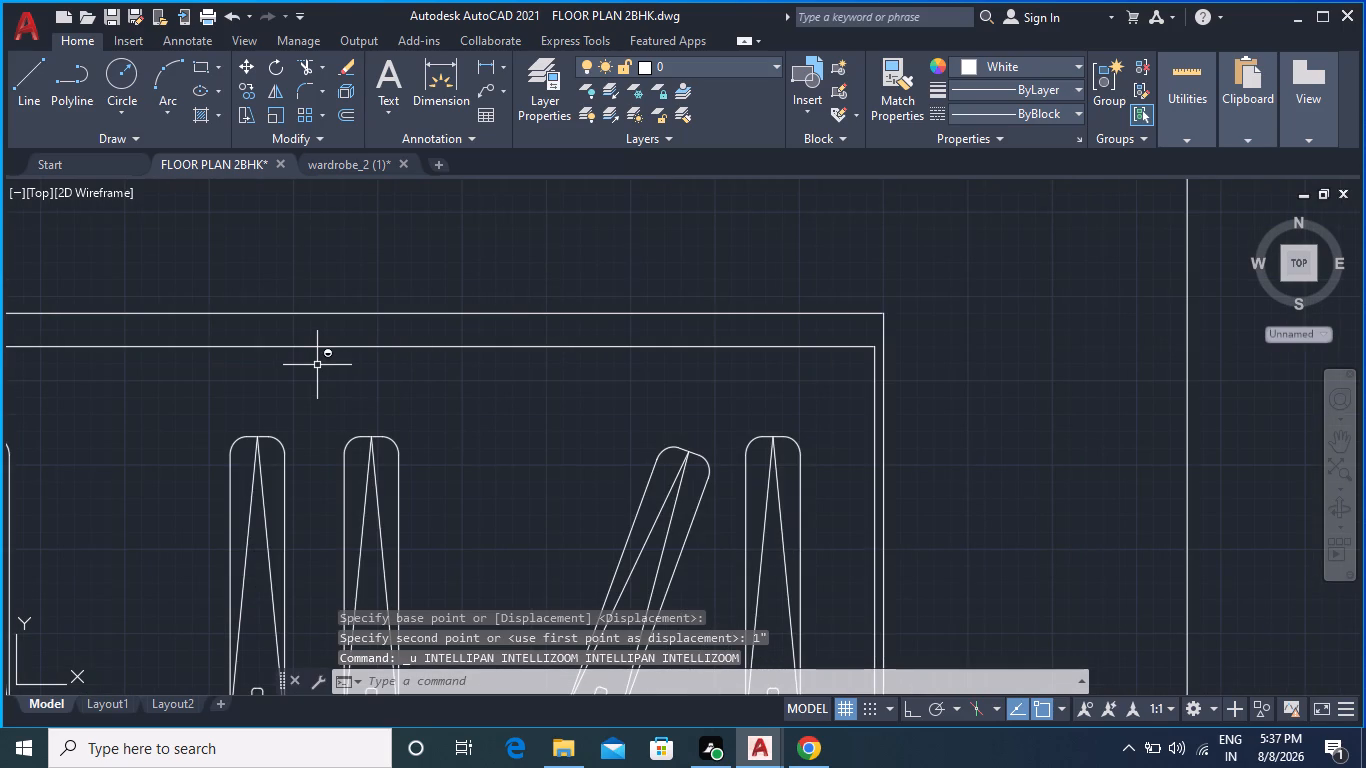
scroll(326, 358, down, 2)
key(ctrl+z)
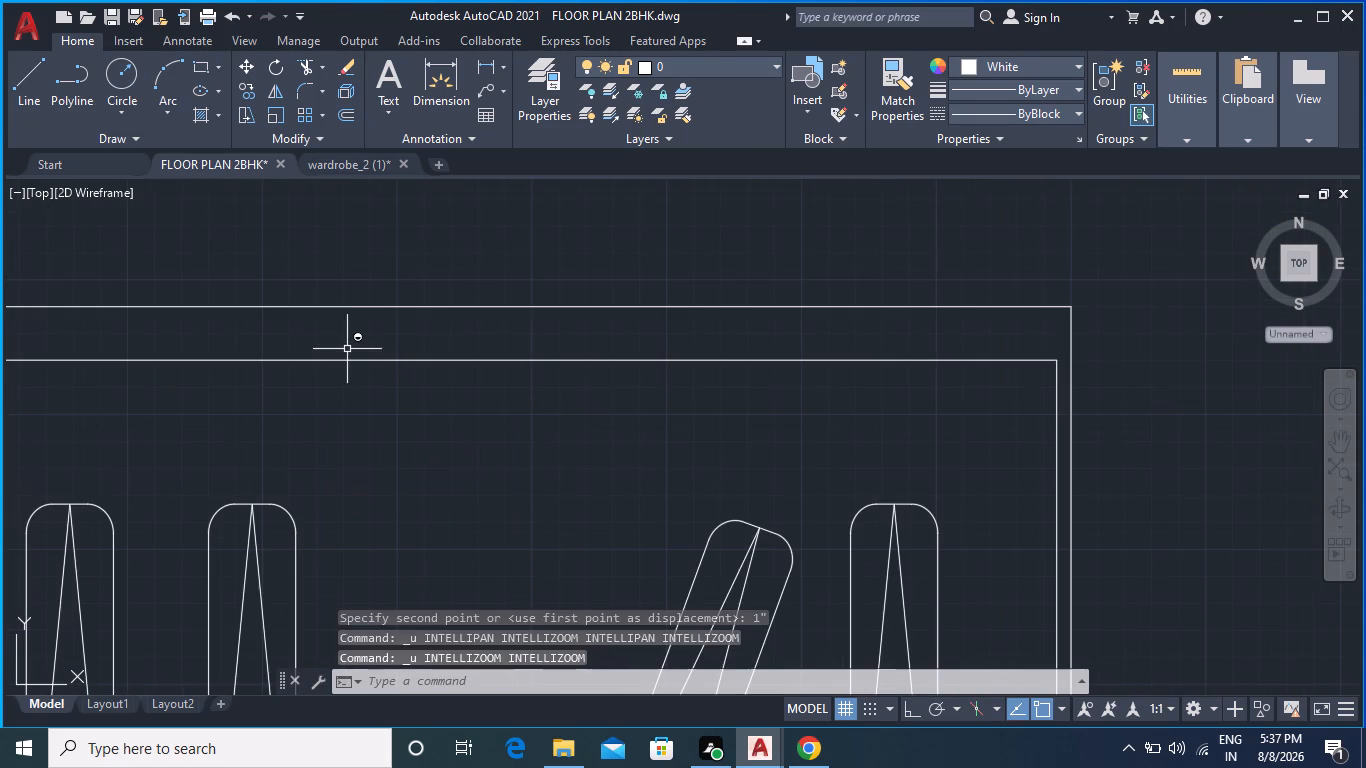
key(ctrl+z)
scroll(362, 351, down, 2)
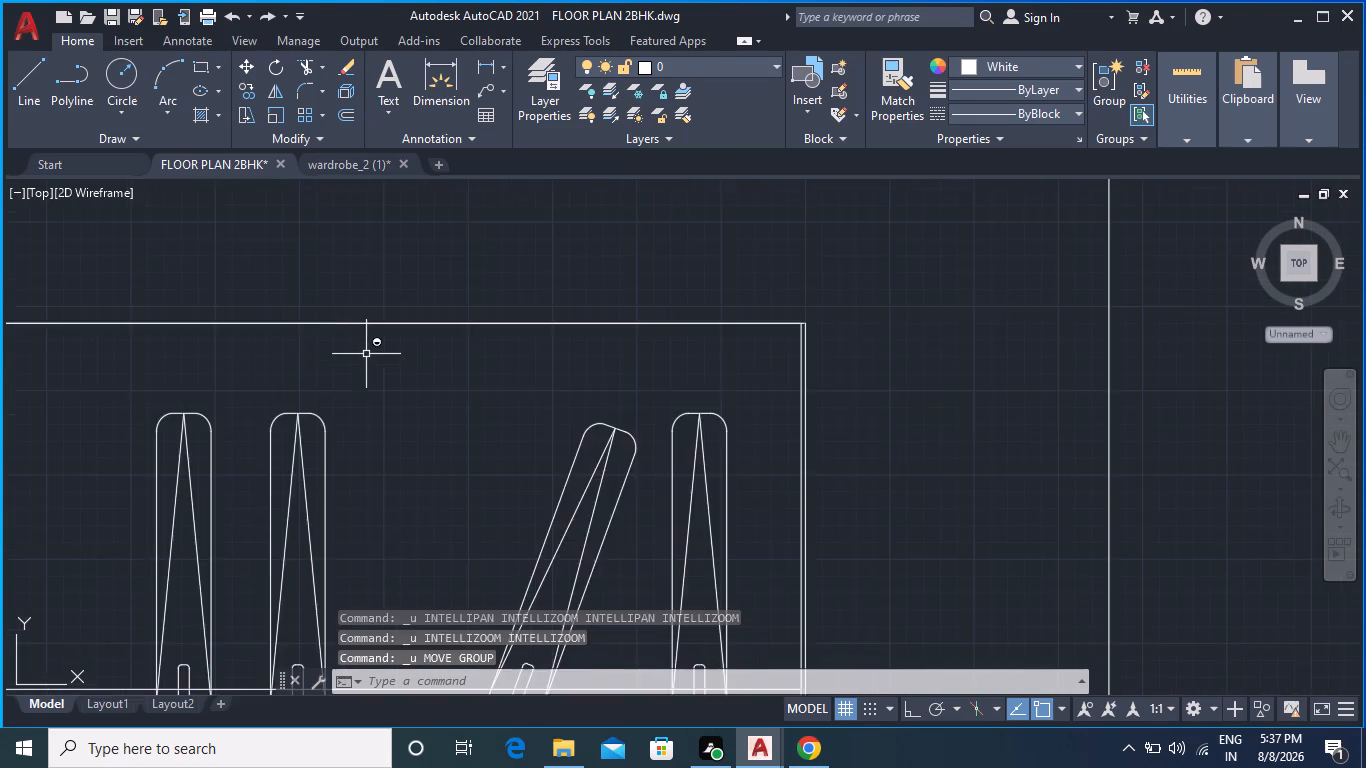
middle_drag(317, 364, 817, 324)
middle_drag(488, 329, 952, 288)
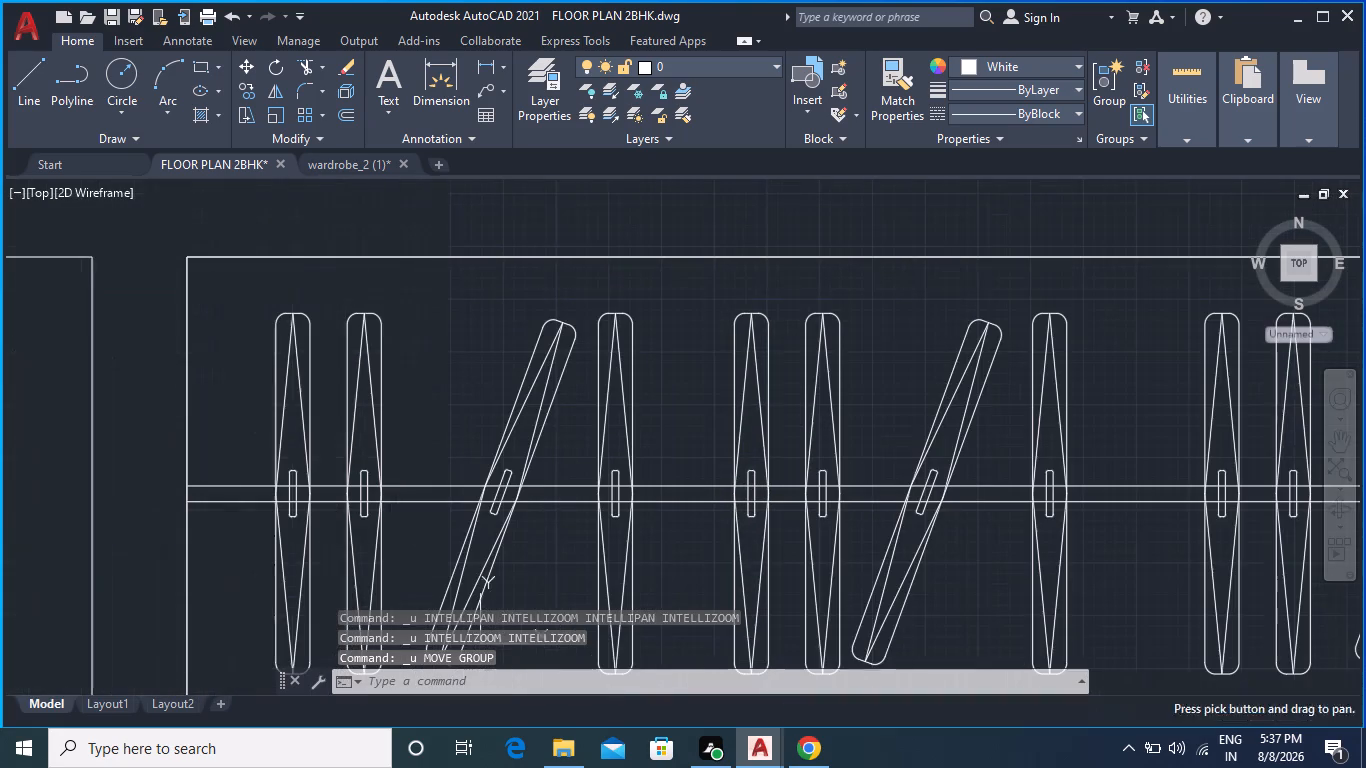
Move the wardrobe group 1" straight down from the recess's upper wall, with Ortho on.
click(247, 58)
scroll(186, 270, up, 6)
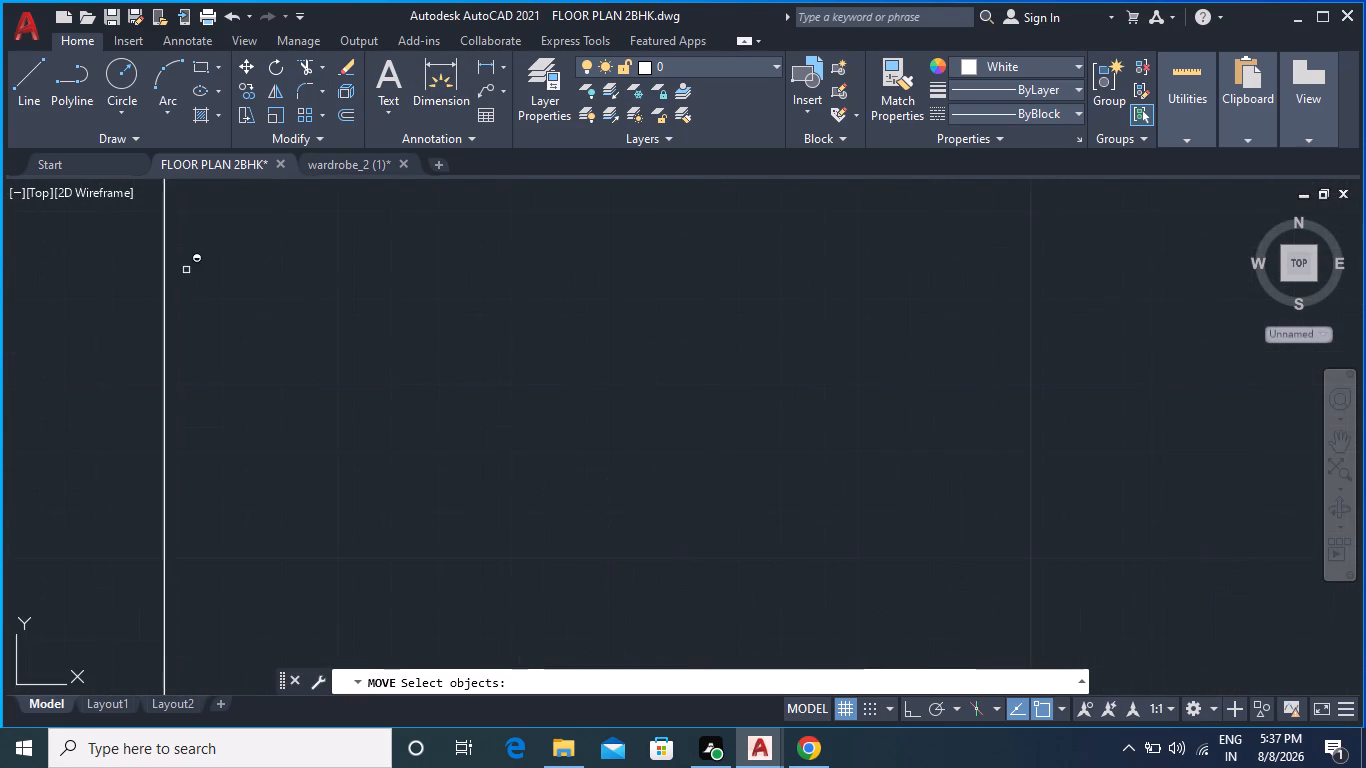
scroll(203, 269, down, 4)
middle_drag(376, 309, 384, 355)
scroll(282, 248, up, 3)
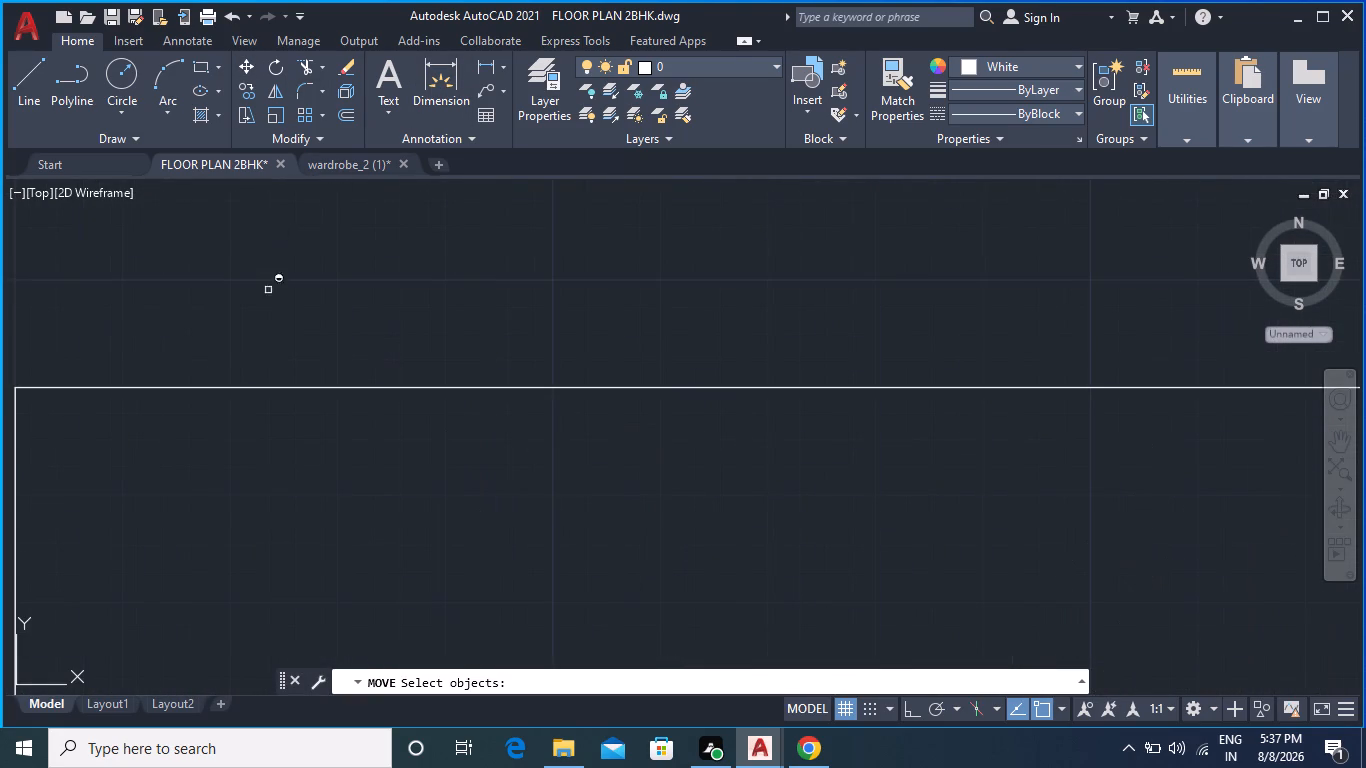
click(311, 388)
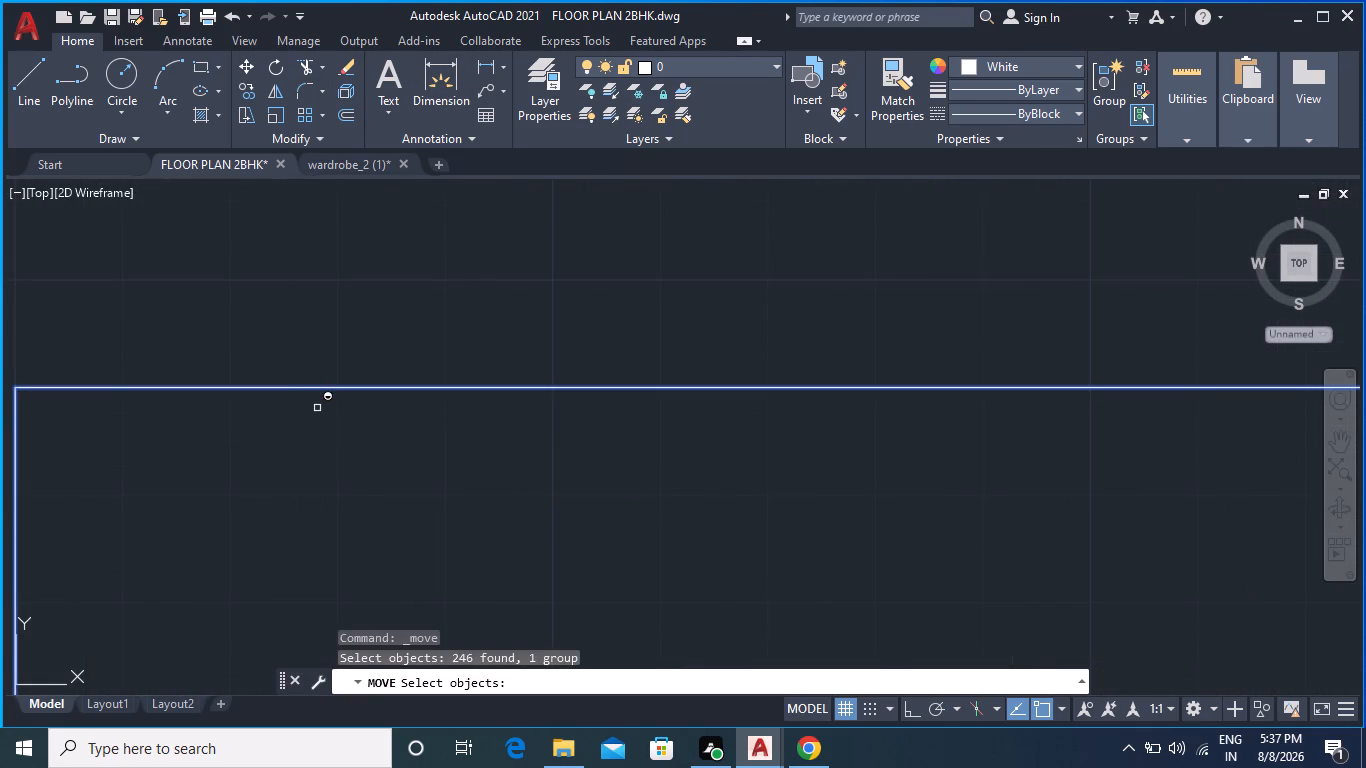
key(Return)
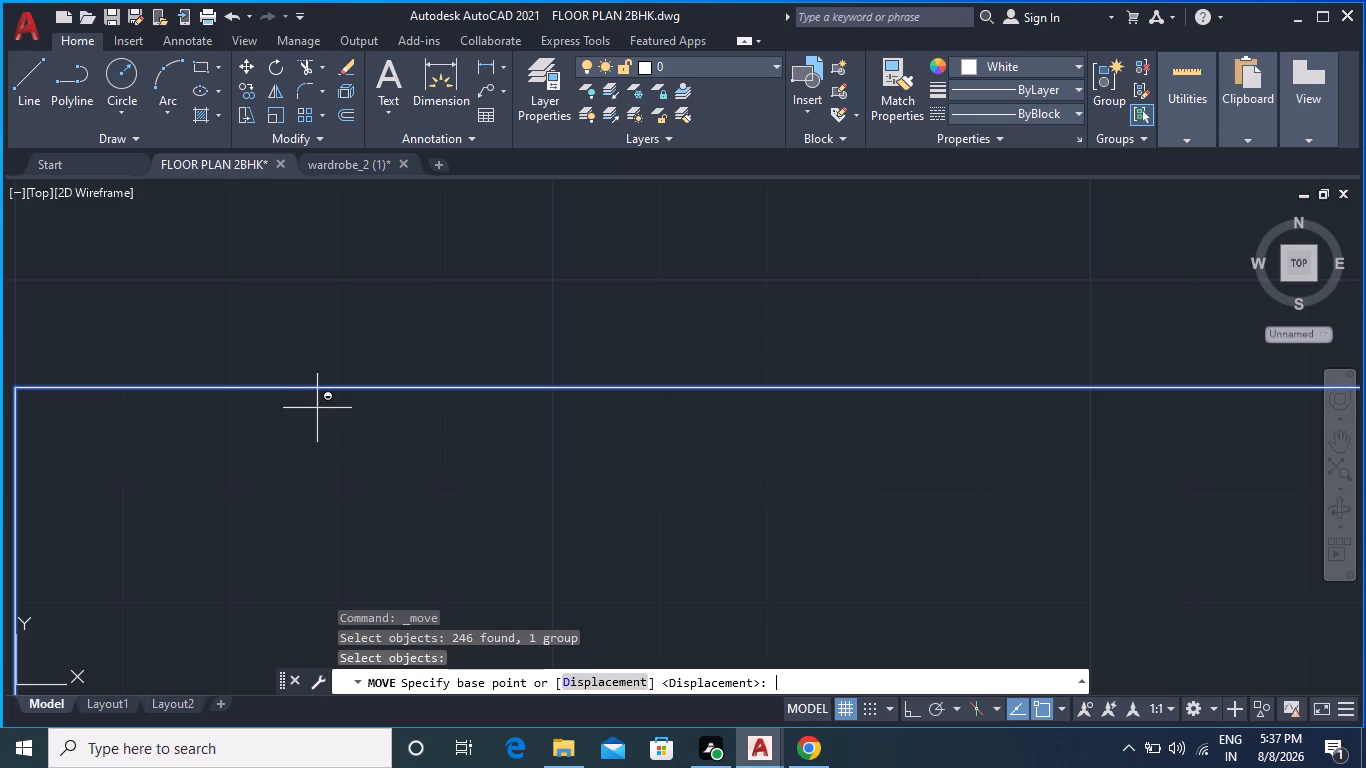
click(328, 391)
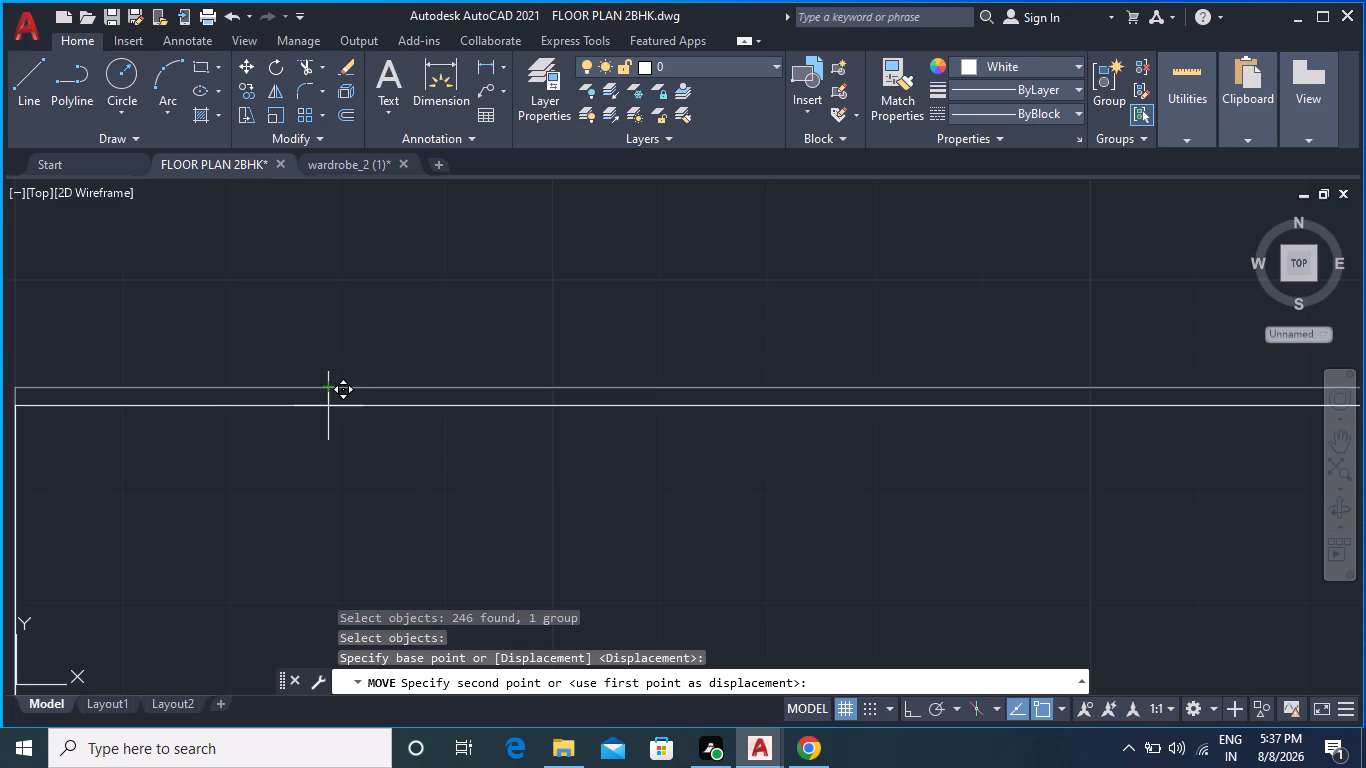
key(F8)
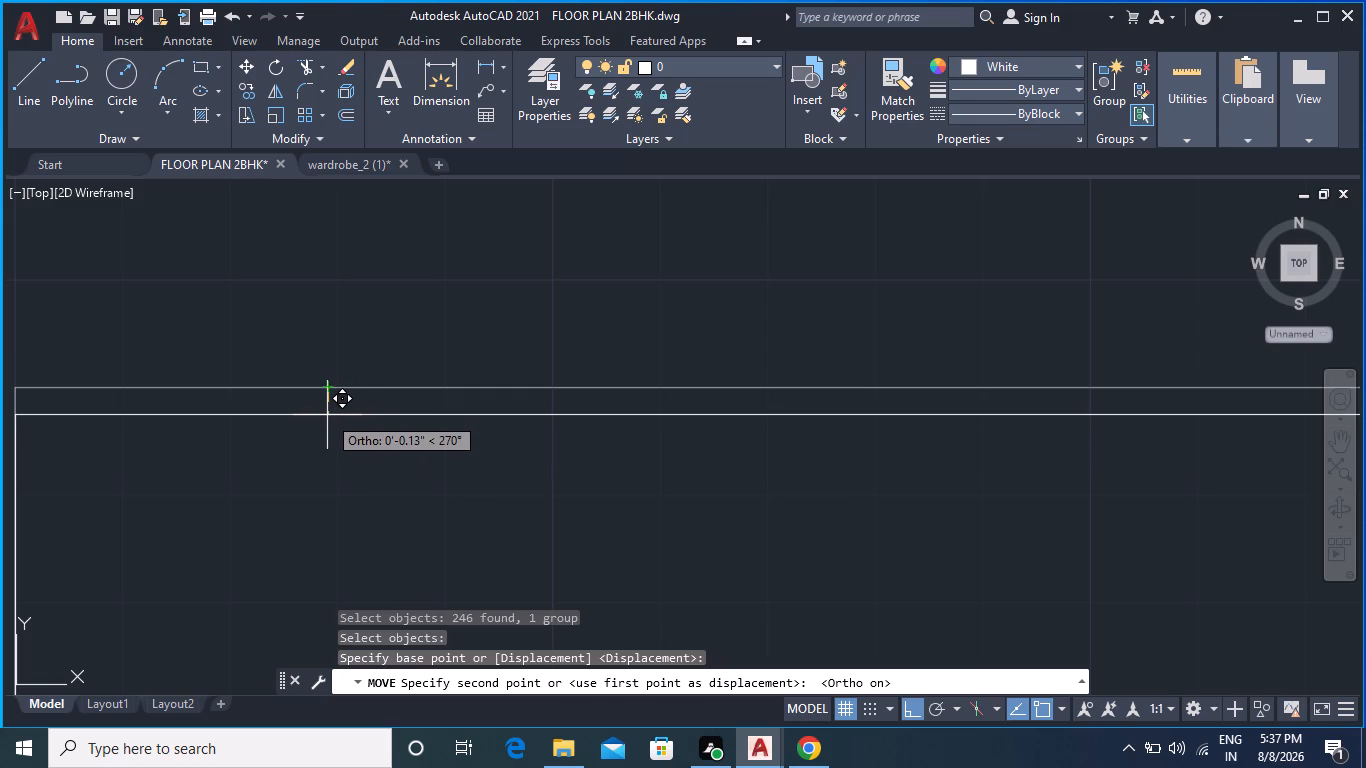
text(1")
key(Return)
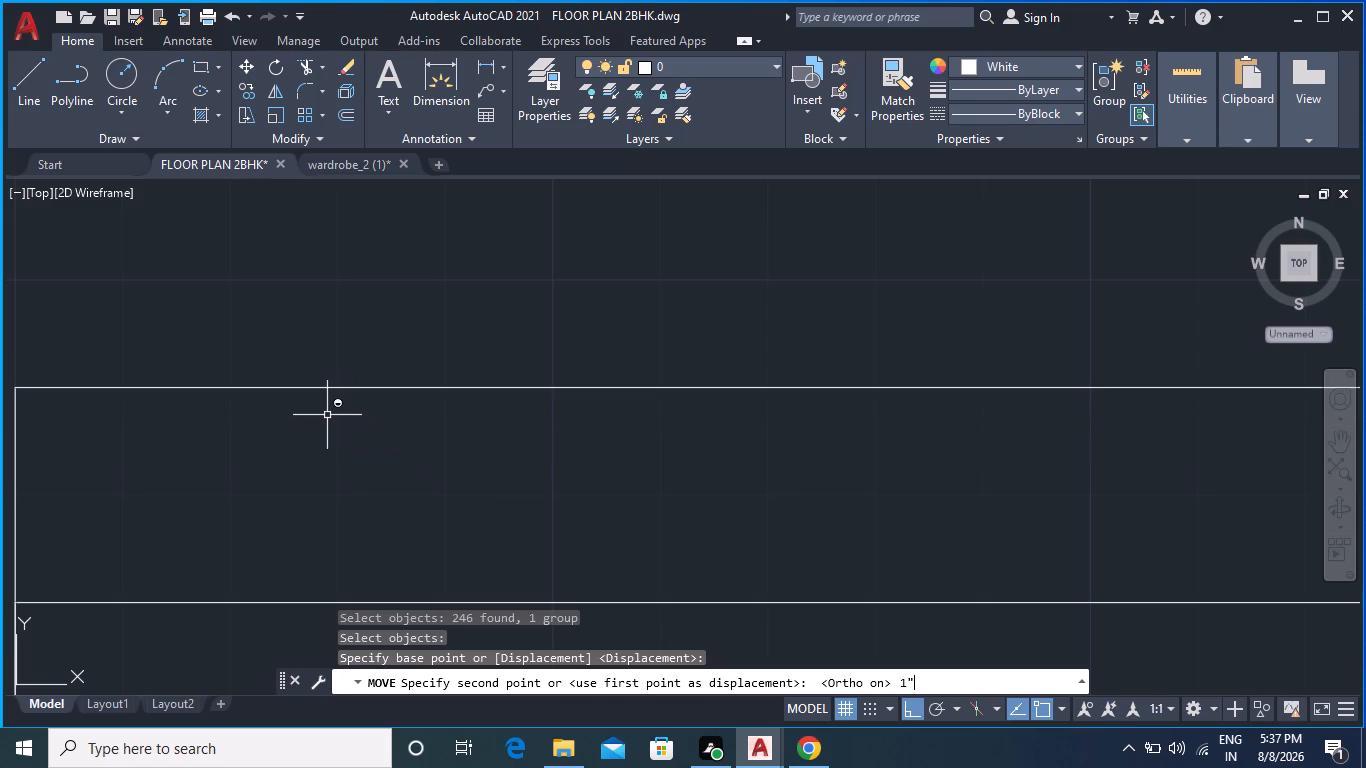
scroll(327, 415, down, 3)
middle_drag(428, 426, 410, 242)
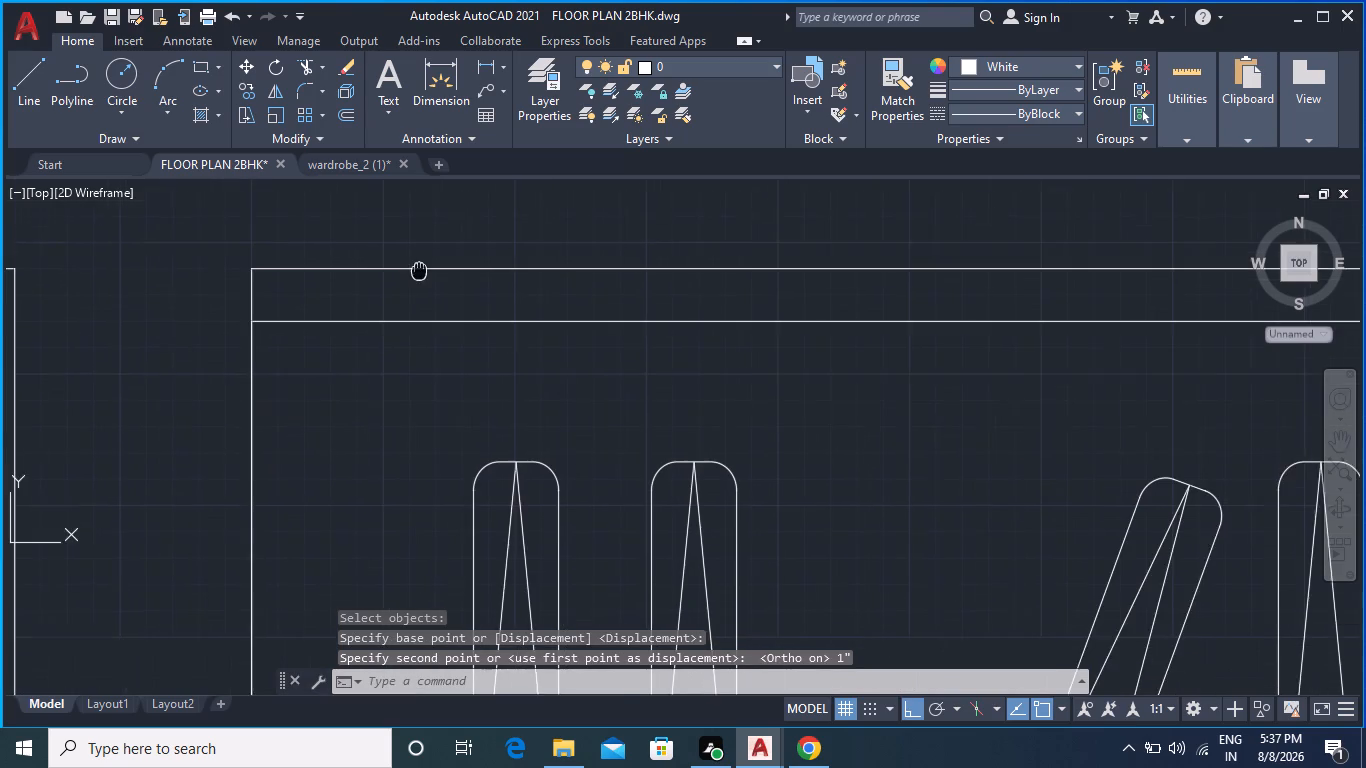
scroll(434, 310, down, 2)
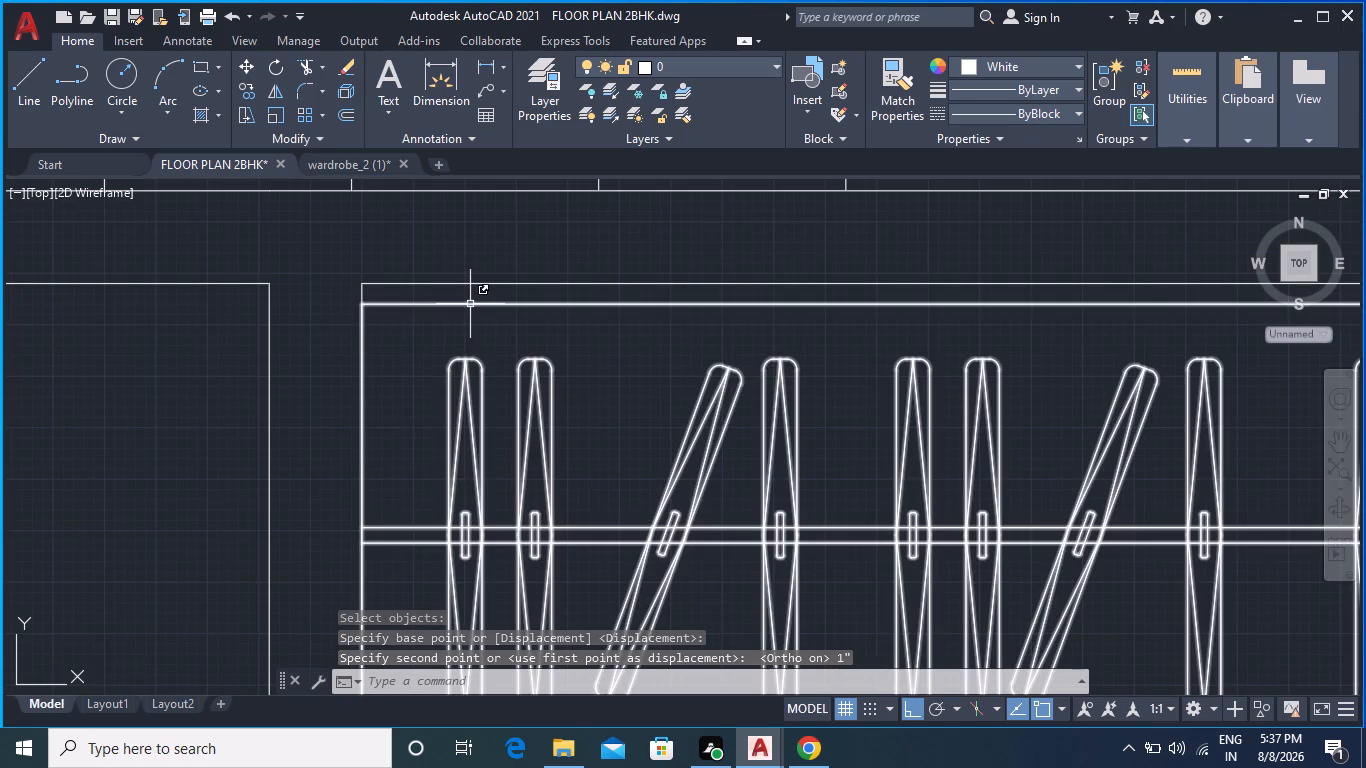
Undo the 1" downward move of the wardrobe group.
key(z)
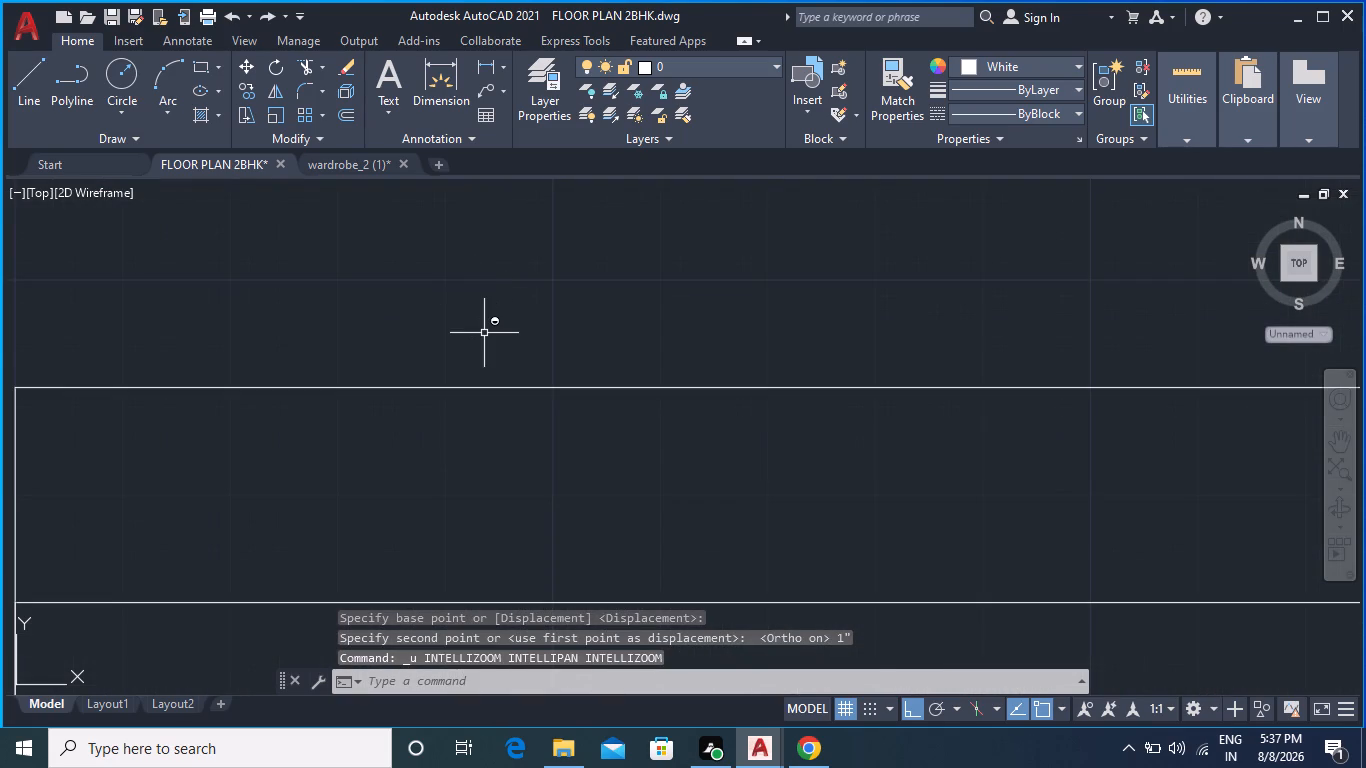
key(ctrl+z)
Scale the wardrobe group up slightly freehand from its upper-left corner, bringing its right edge to the recess's right inner wall.
scroll(487, 347, down, 3)
middle_drag(581, 363, 377, 307)
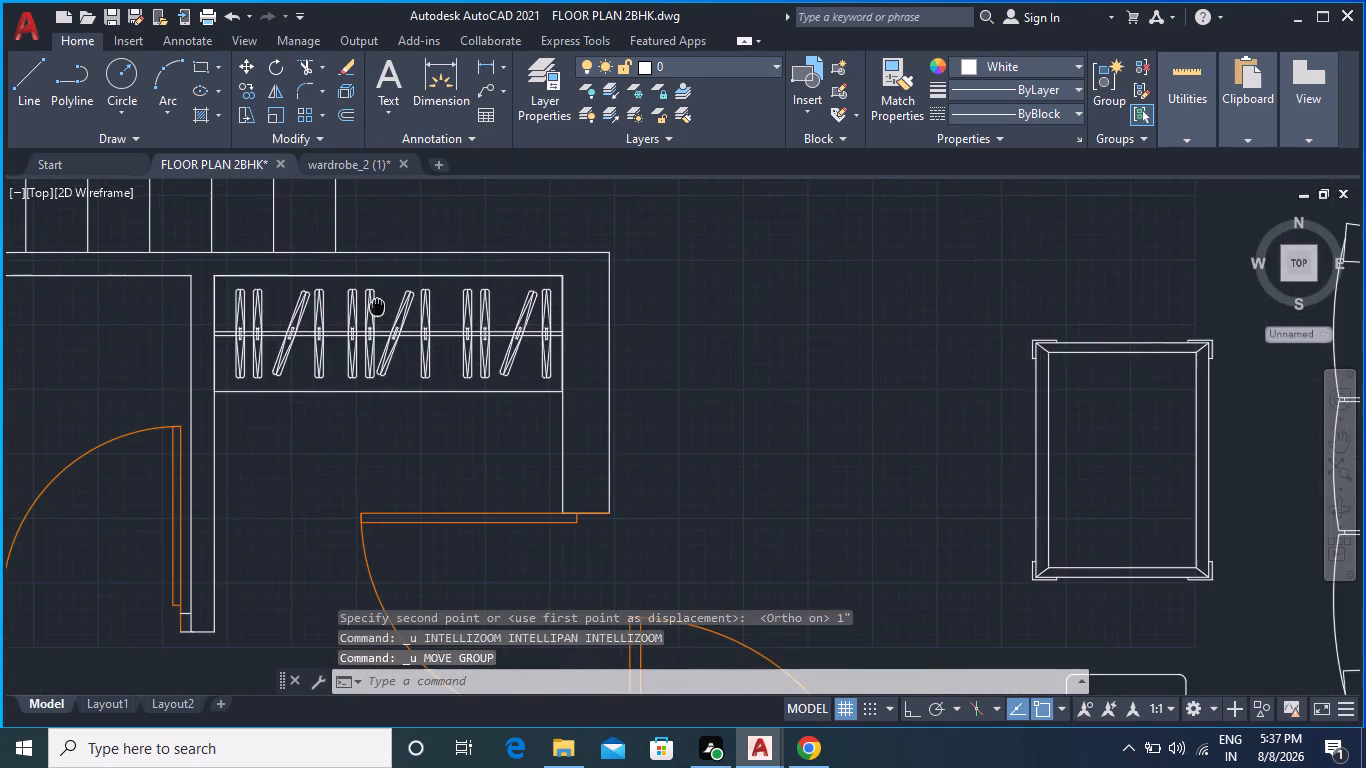
scroll(495, 365, up, 7)
scroll(733, 347, up, 1)
middle_drag(753, 380, 711, 236)
scroll(714, 301, down, 3)
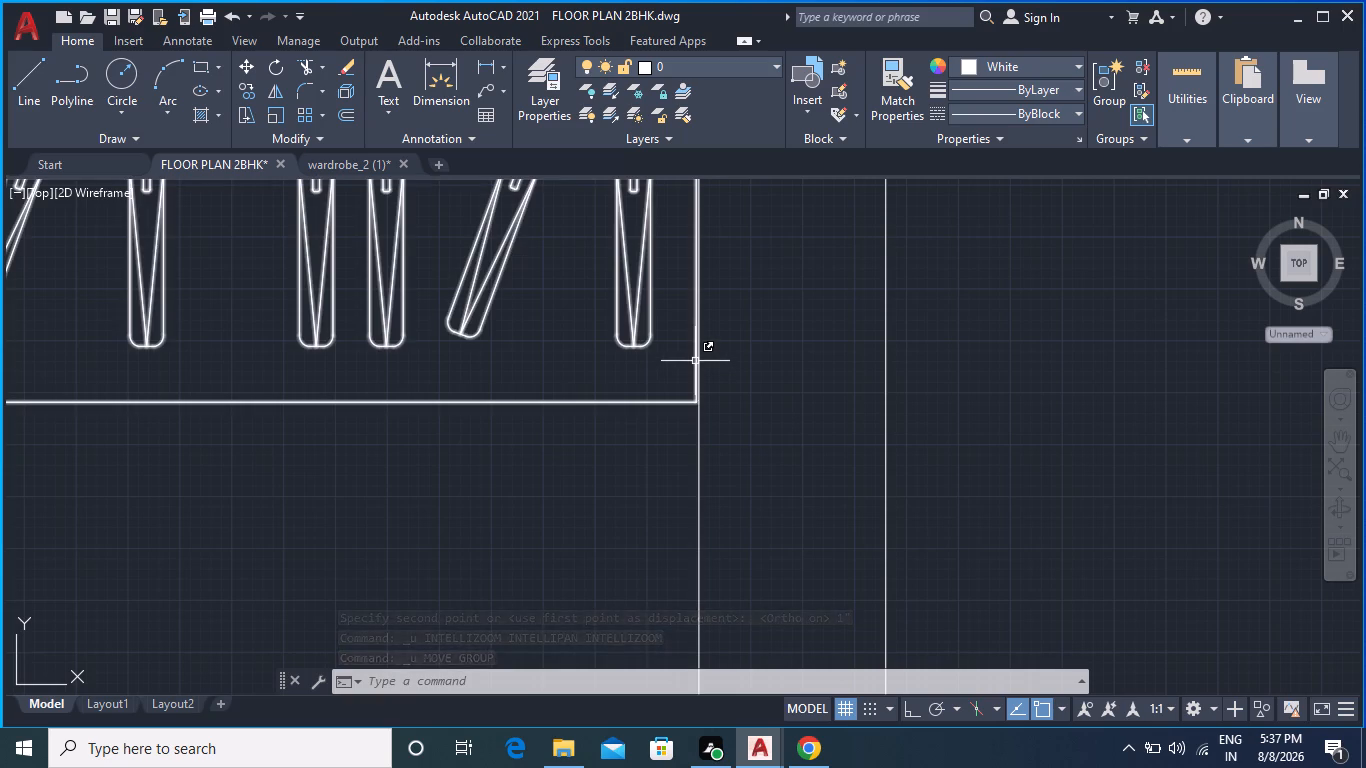
click(695, 361)
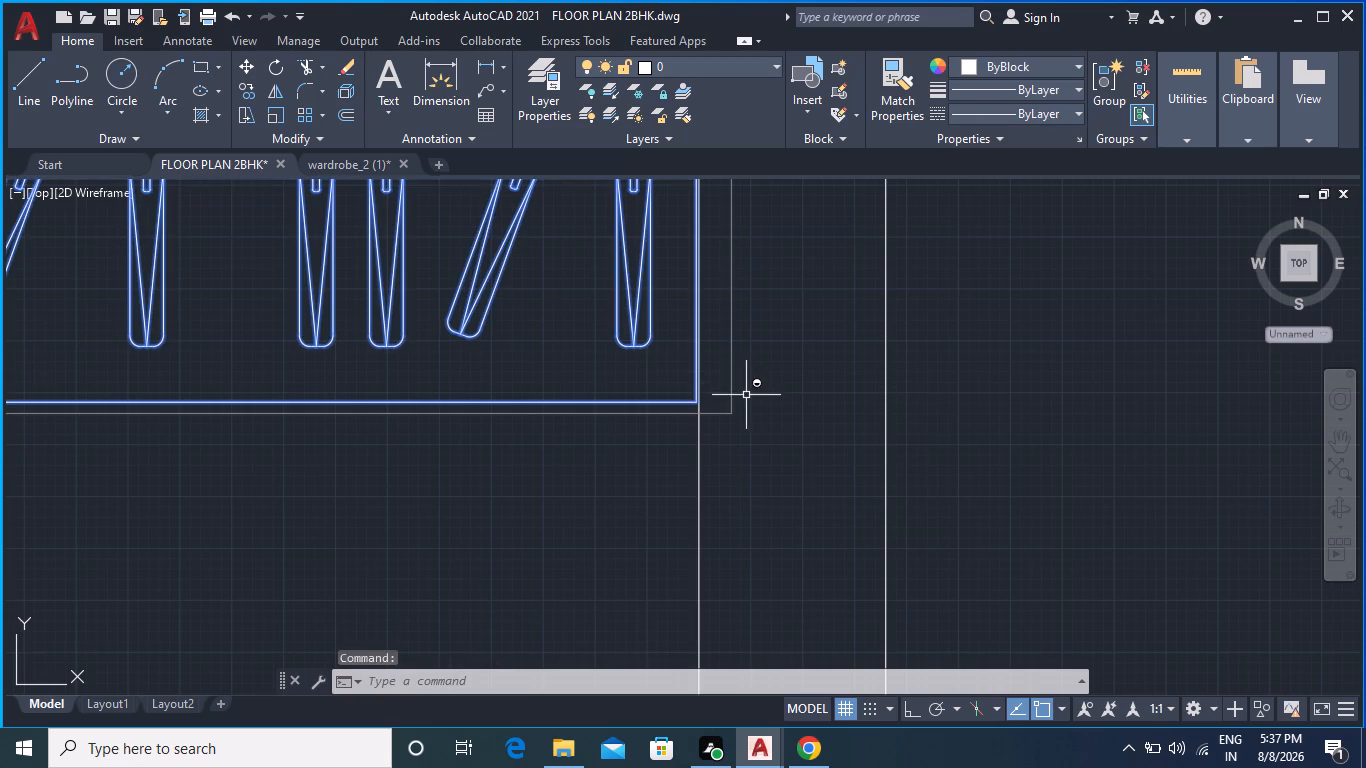
scroll(723, 397, up, 2)
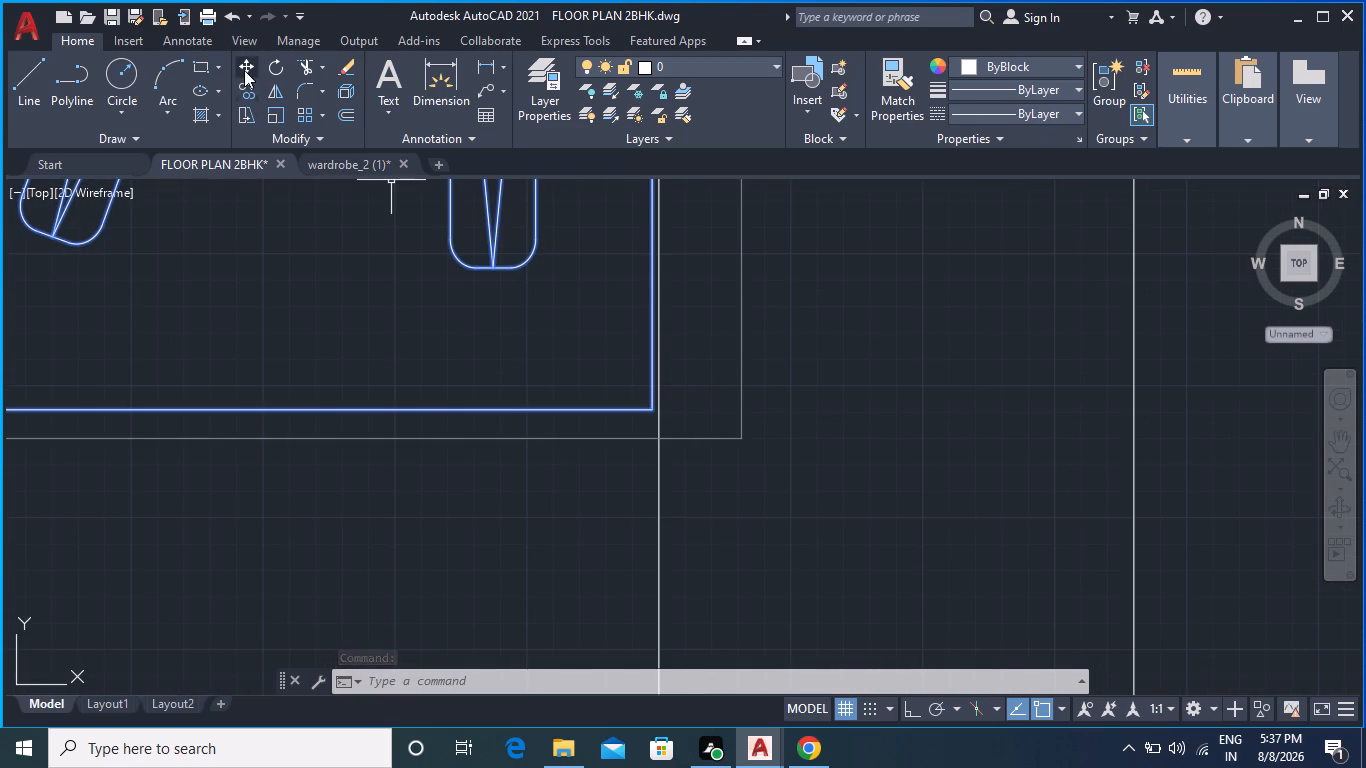
scroll(304, 220, down, 3)
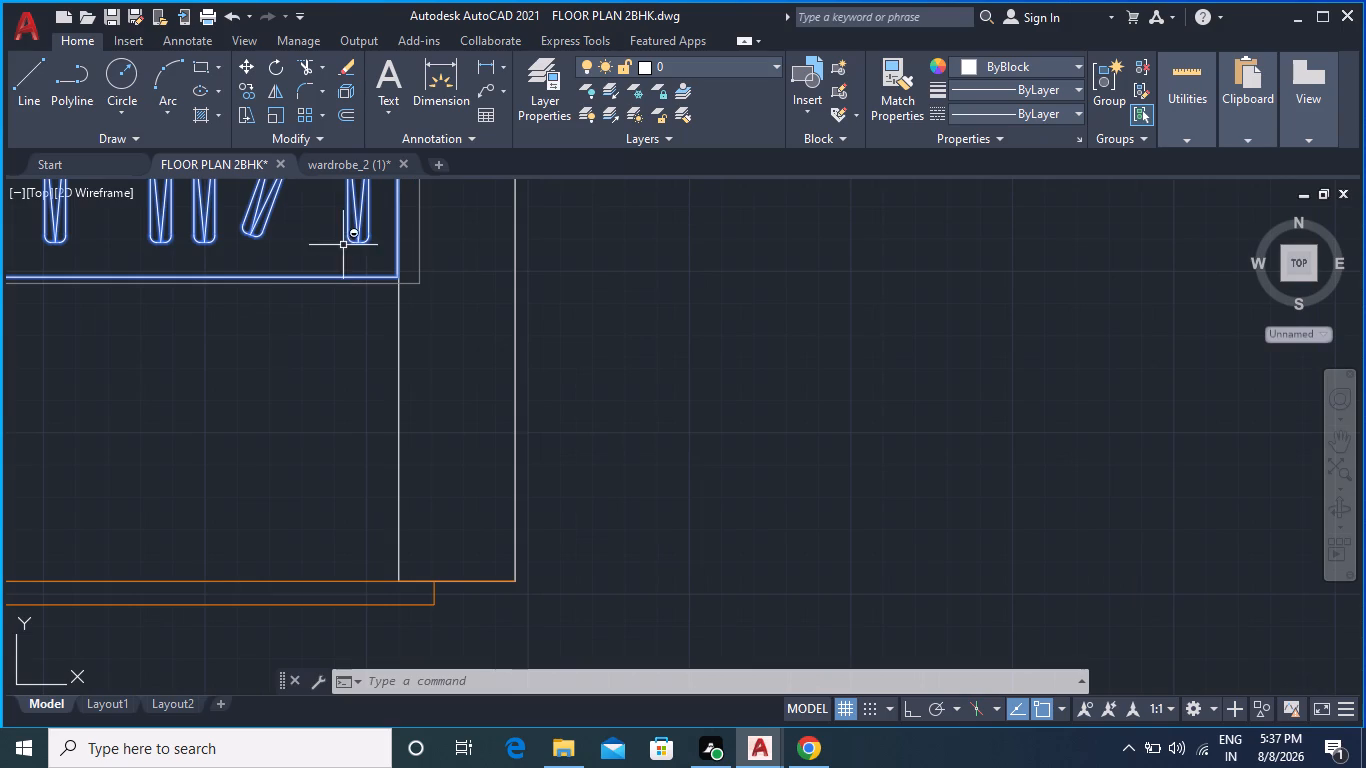
key(s)
key(c)
key(a)
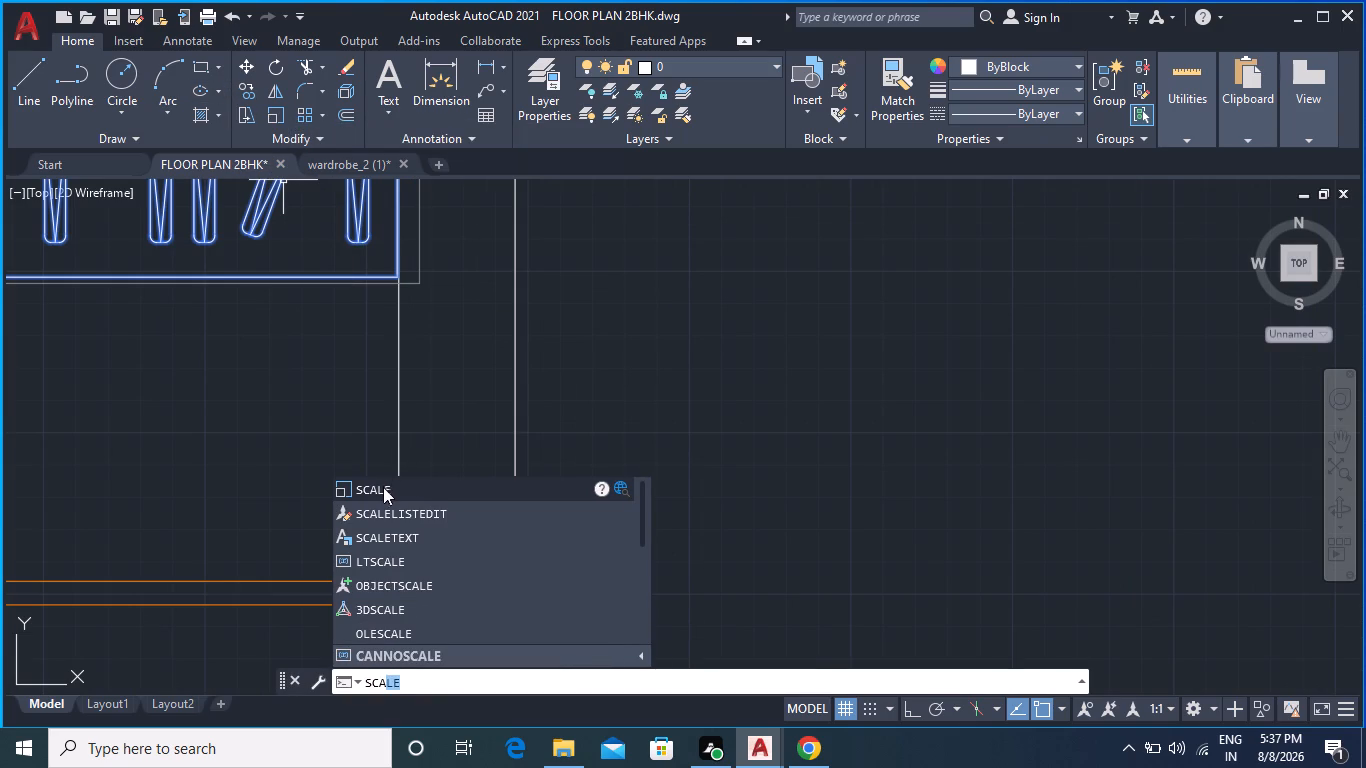
click(382, 487)
scroll(414, 292, up, 2)
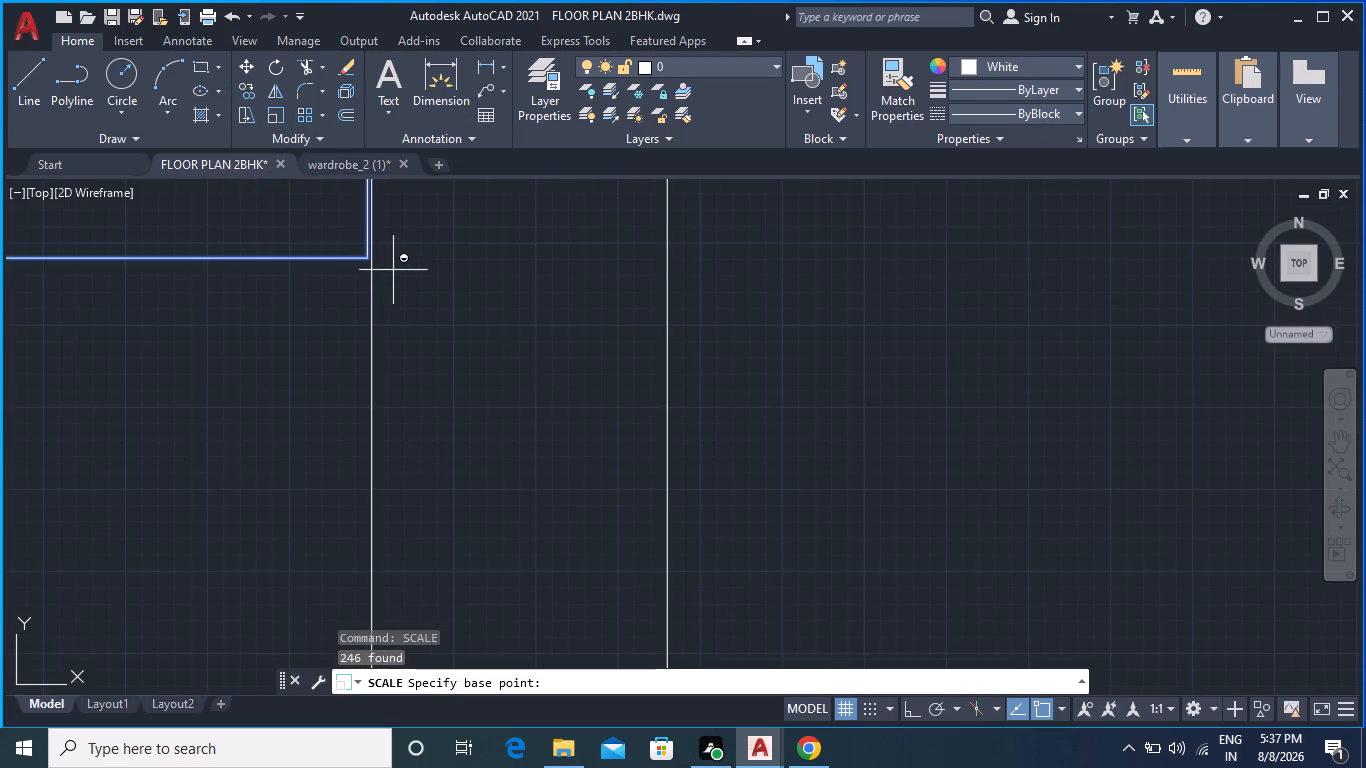
middle_drag(393, 270, 568, 419)
scroll(562, 419, up, 3)
scroll(439, 383, up, 2)
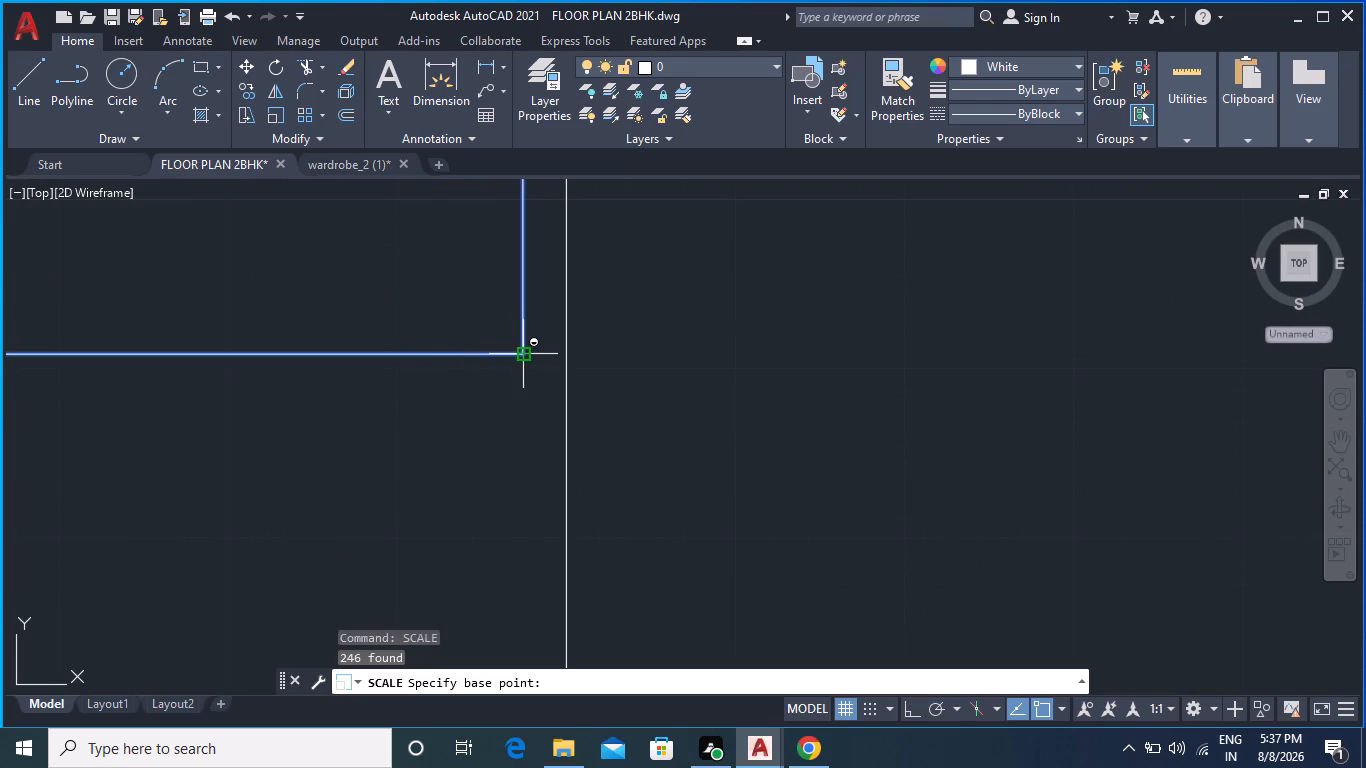
scroll(522, 355, down, 3)
middle_drag(446, 330, 898, 455)
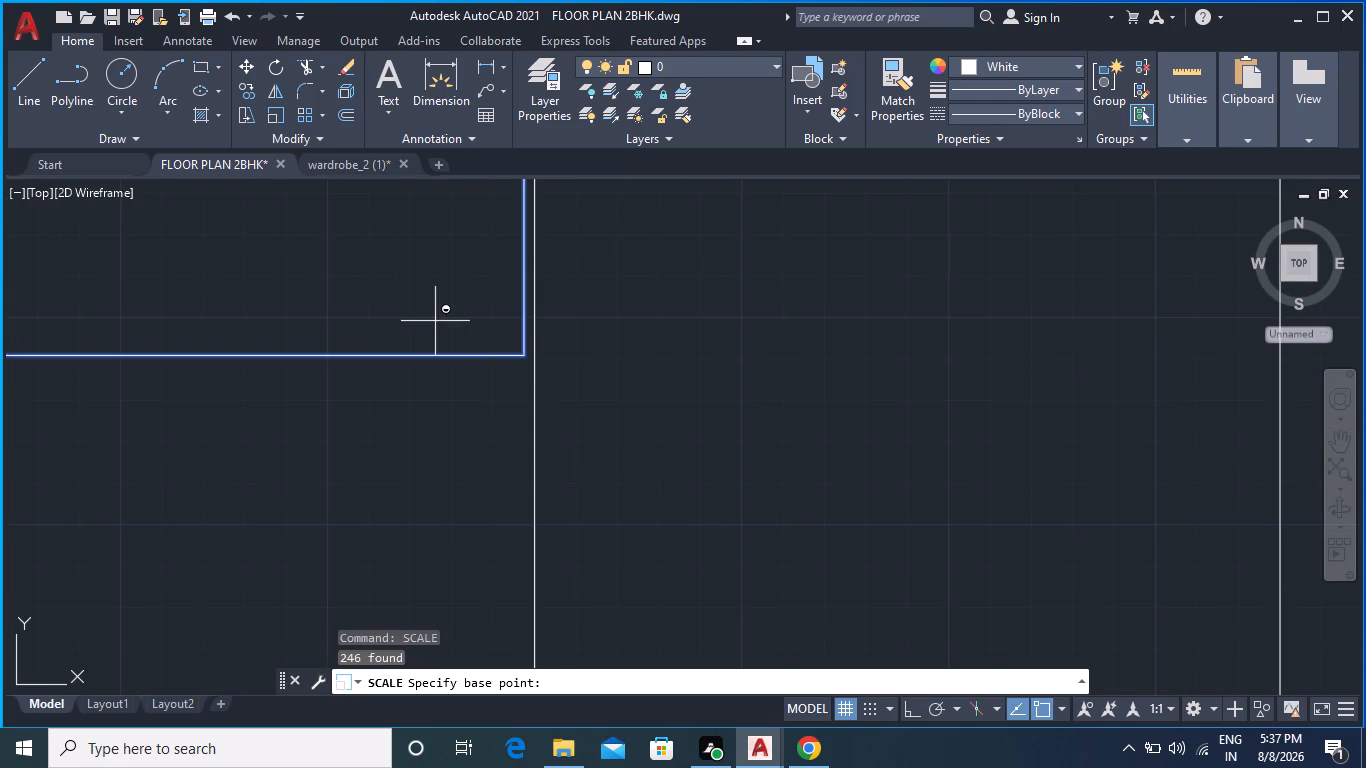
middle_drag(898, 455, 1148, 496)
scroll(1097, 489, down, 4)
middle_drag(272, 222, 486, 279)
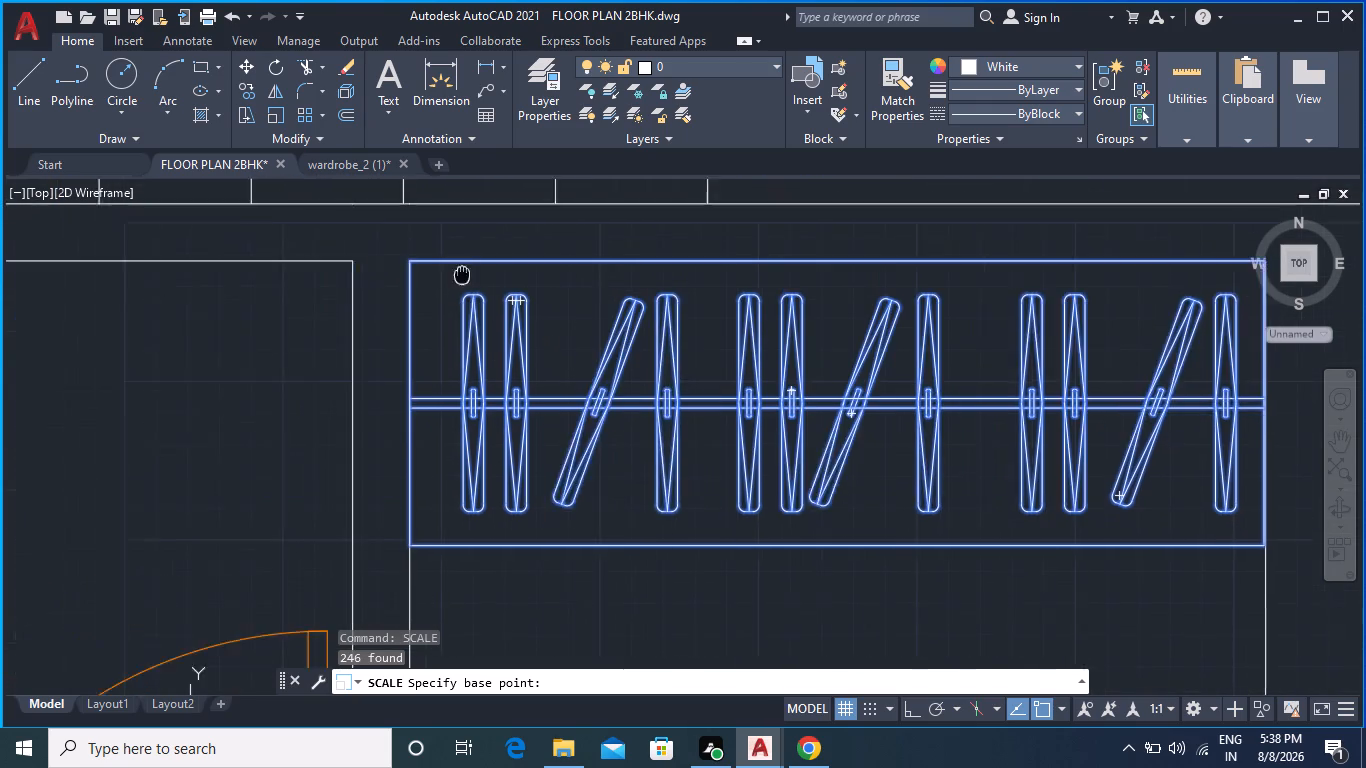
scroll(441, 282, up, 2)
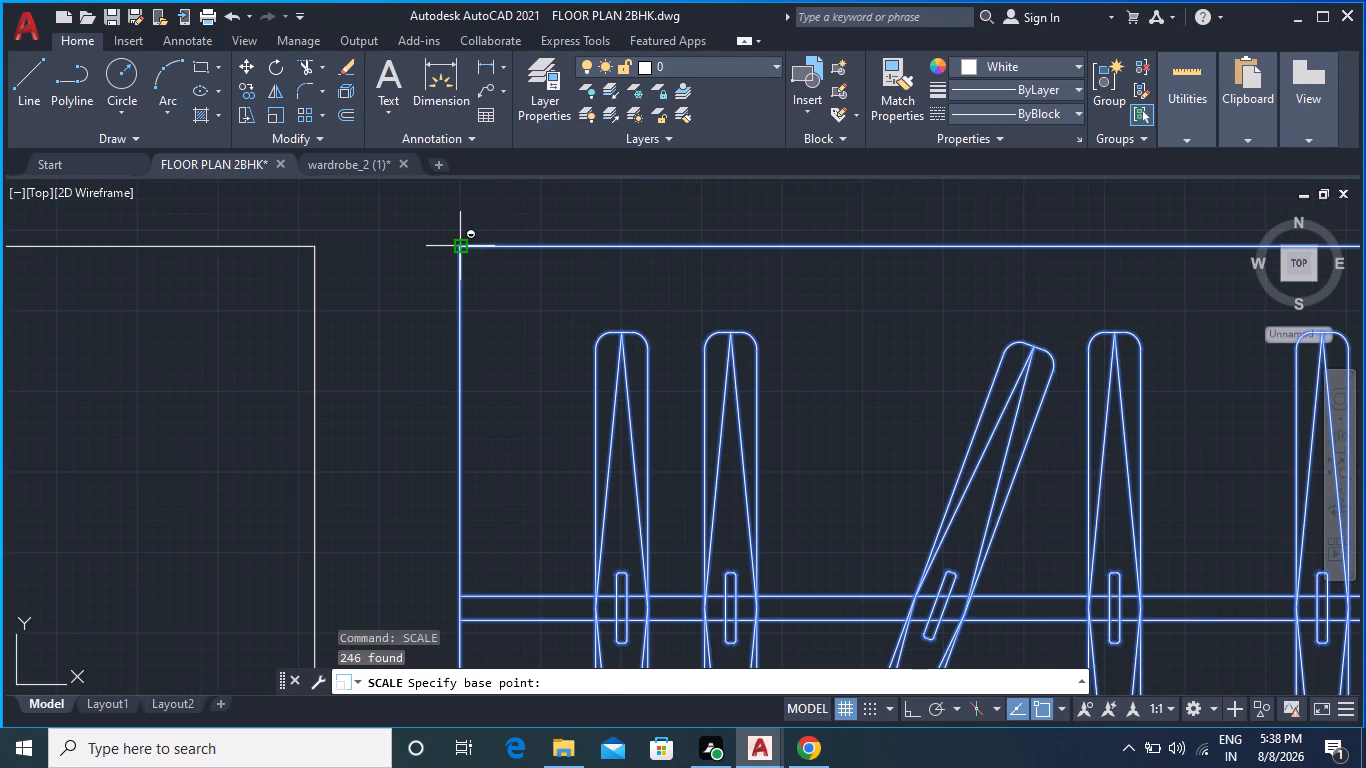
click(454, 249)
middle_drag(726, 364, 669, 347)
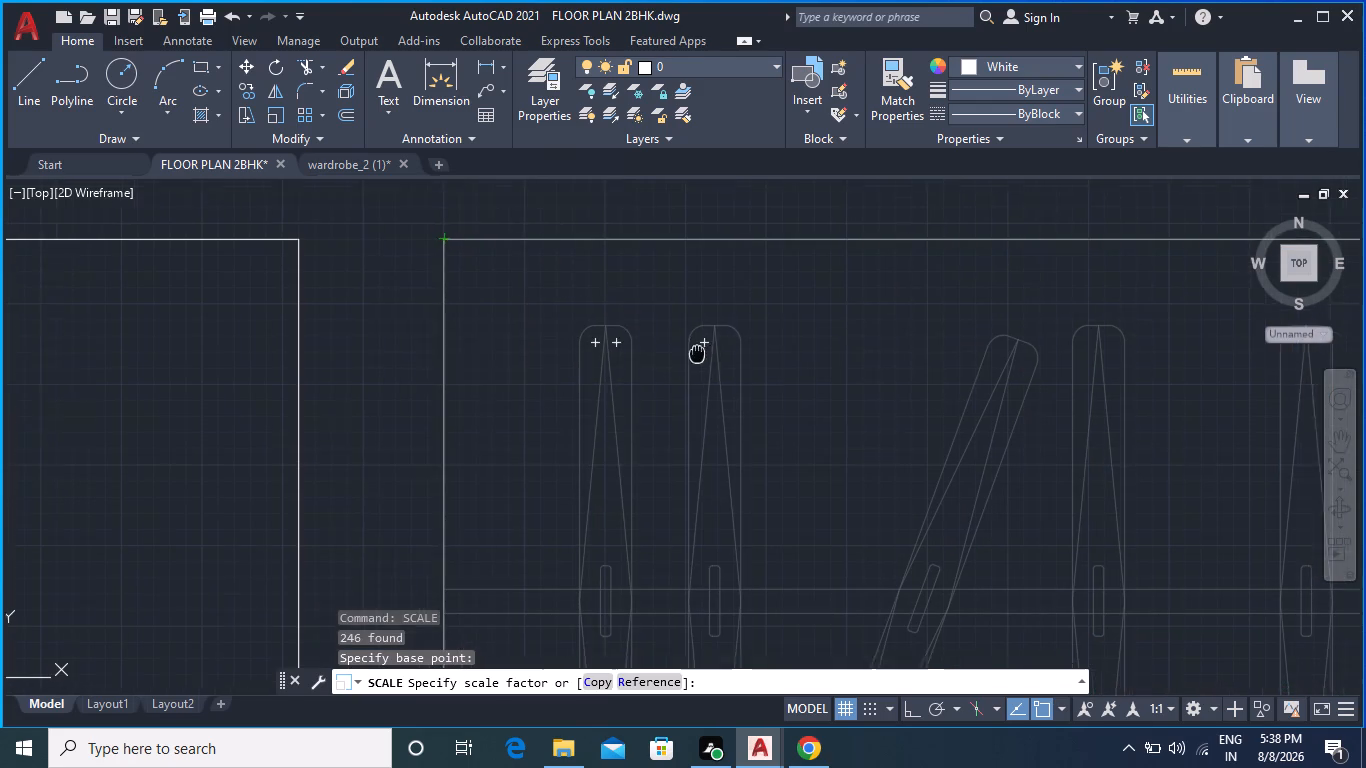
middle_drag(669, 347, 199, 245)
scroll(366, 307, down, 2)
middle_drag(666, 354, 356, 292)
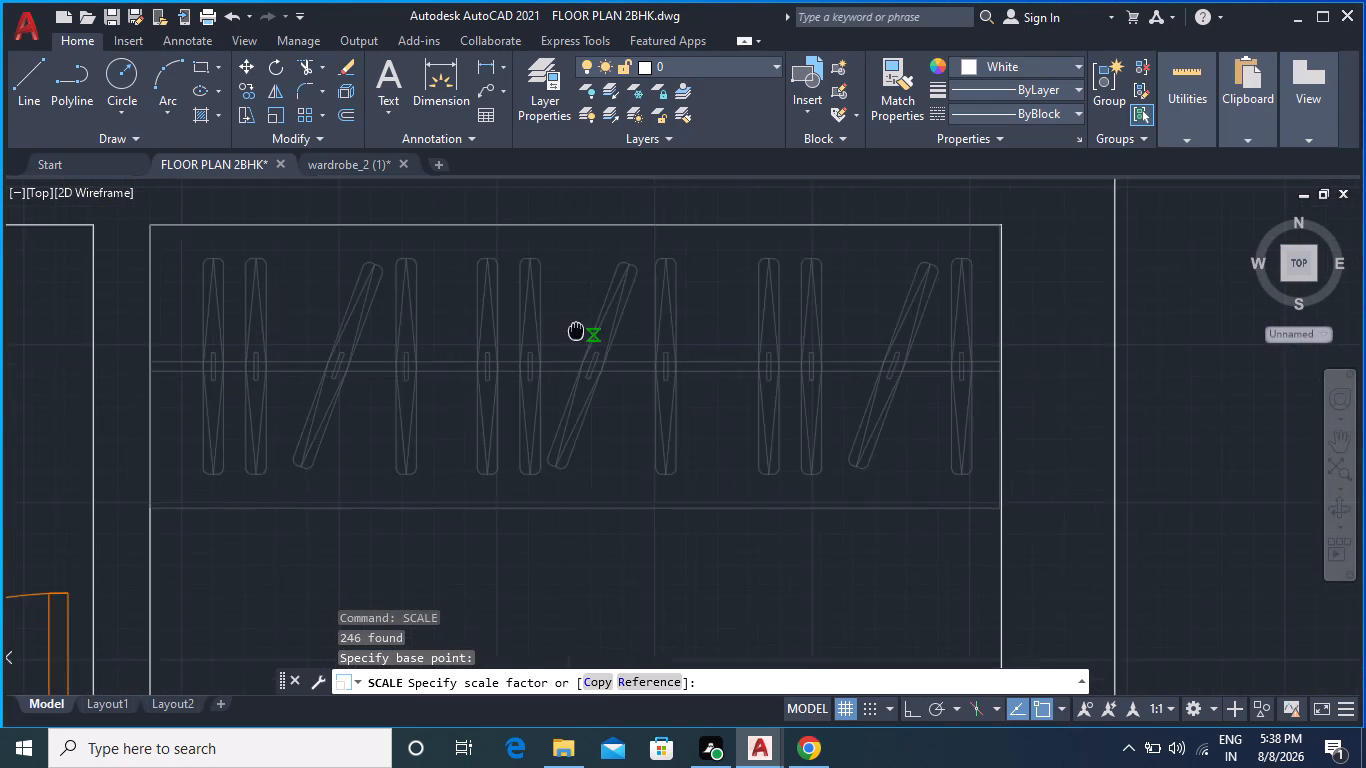
middle_drag(356, 292, 204, 288)
scroll(178, 264, up, 1)
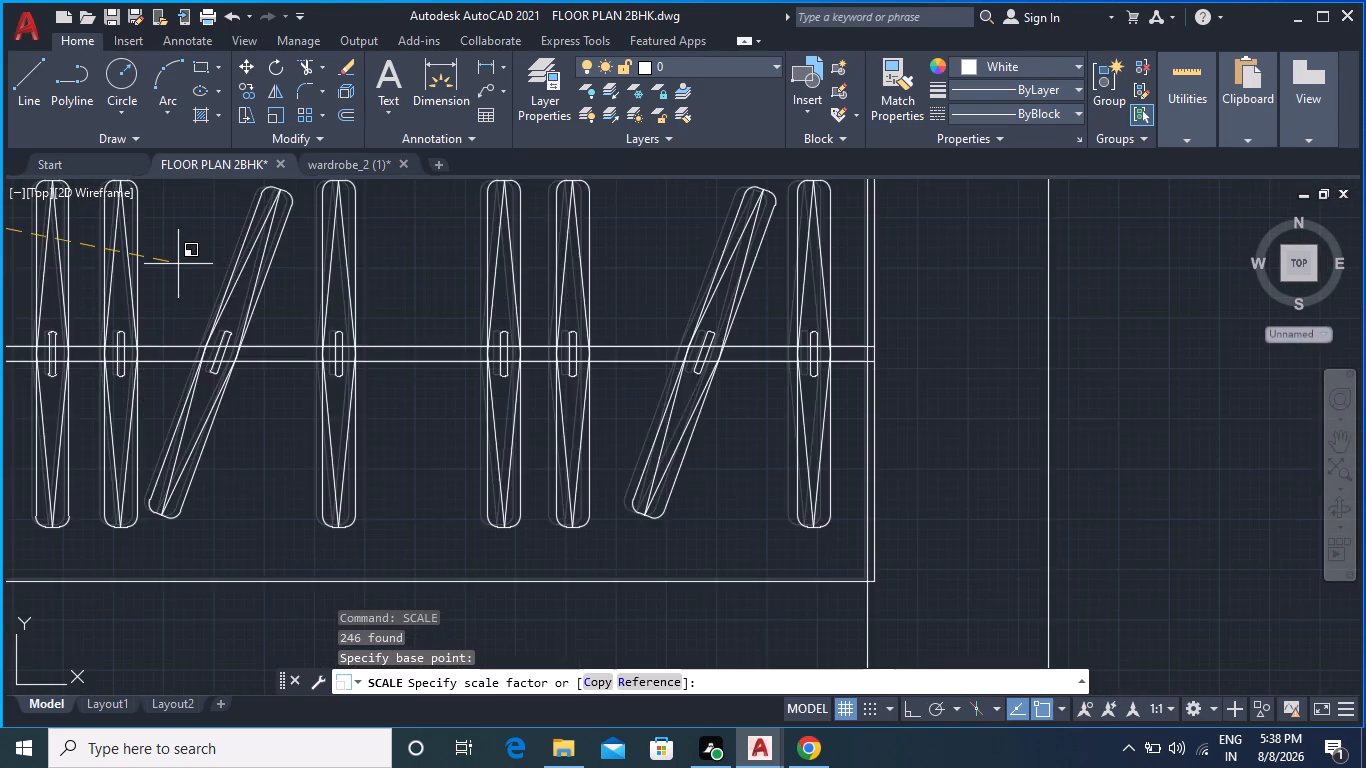
scroll(178, 264, up, 1)
scroll(178, 264, down, 1)
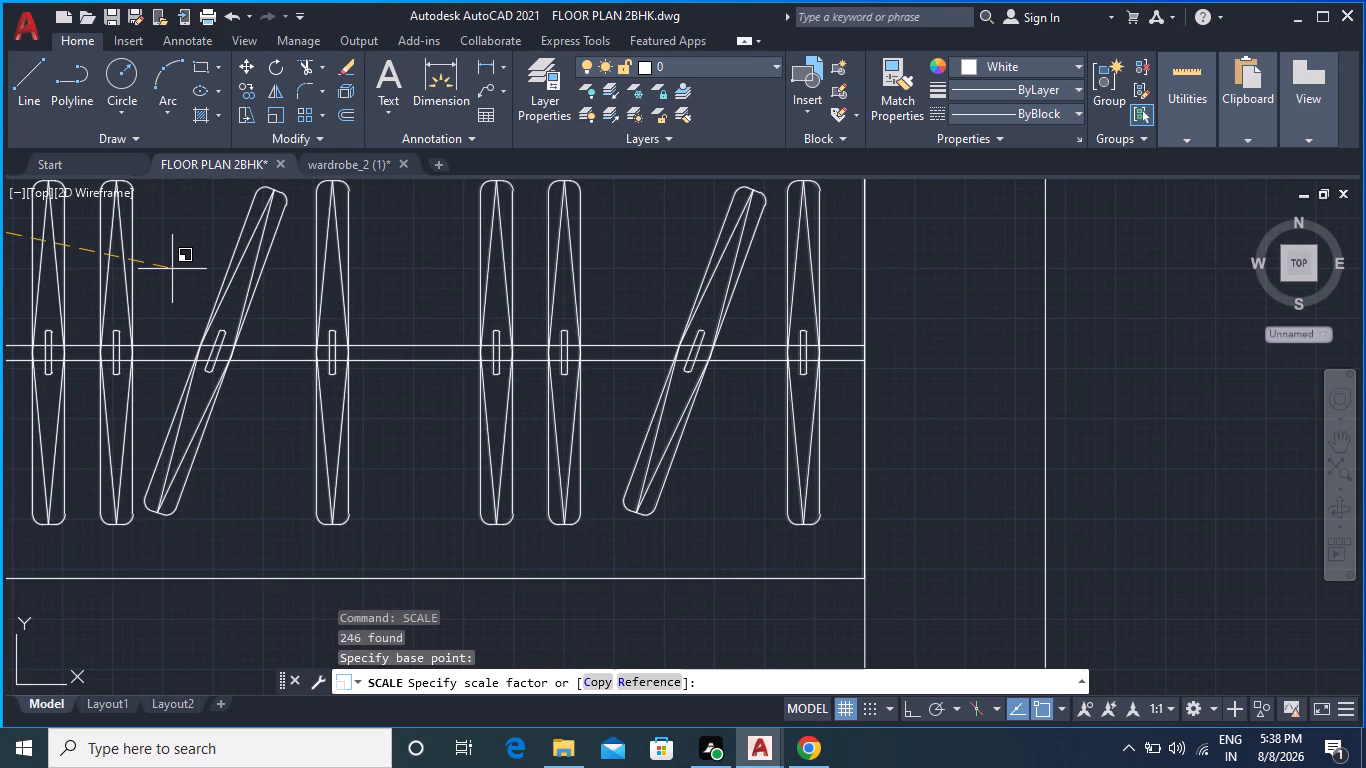
click(172, 269)
Inspect the wardrobe group's lower-right corner closely against the recess's right inner wall.
scroll(881, 451, up, 2)
scroll(878, 475, down, 2)
middle_drag(880, 487, 868, 307)
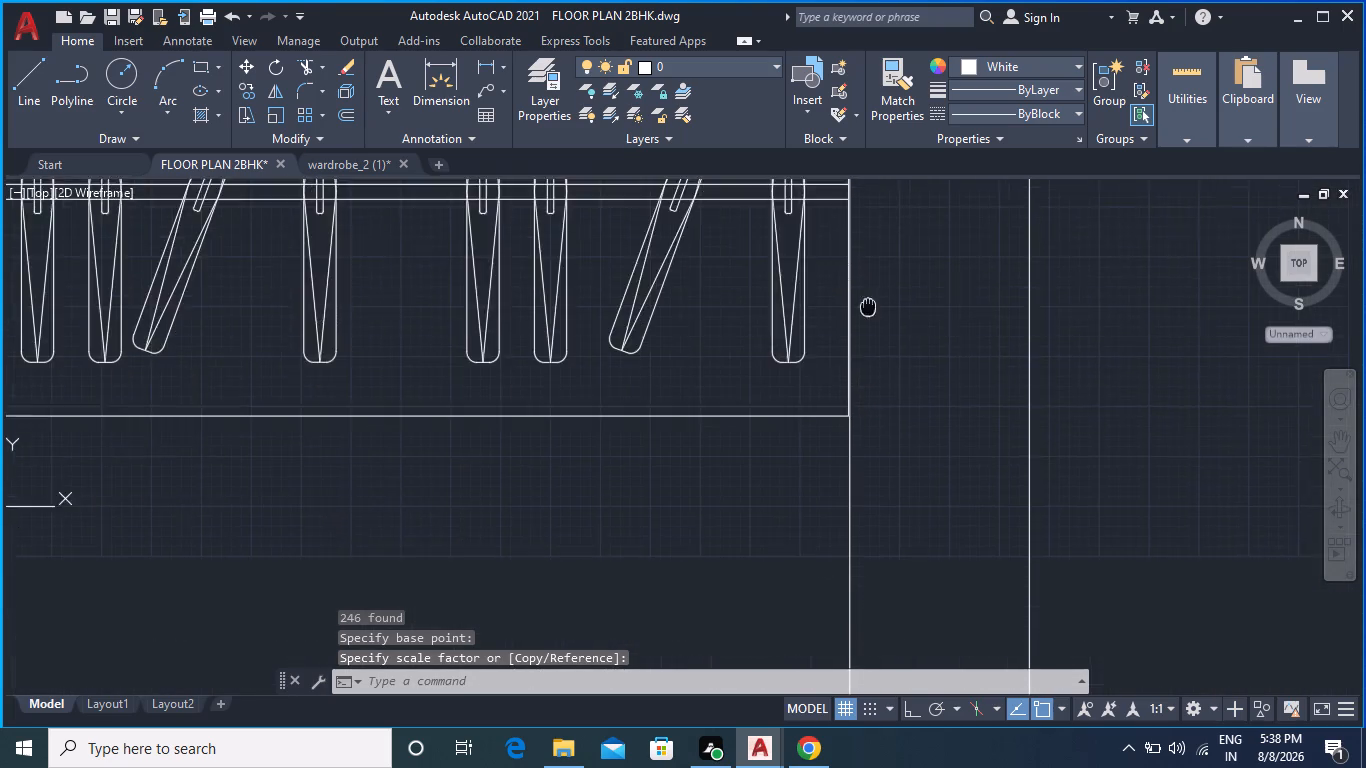
scroll(835, 433, up, 3)
scroll(920, 356, up, 1)
middle_drag(916, 346, 891, 450)
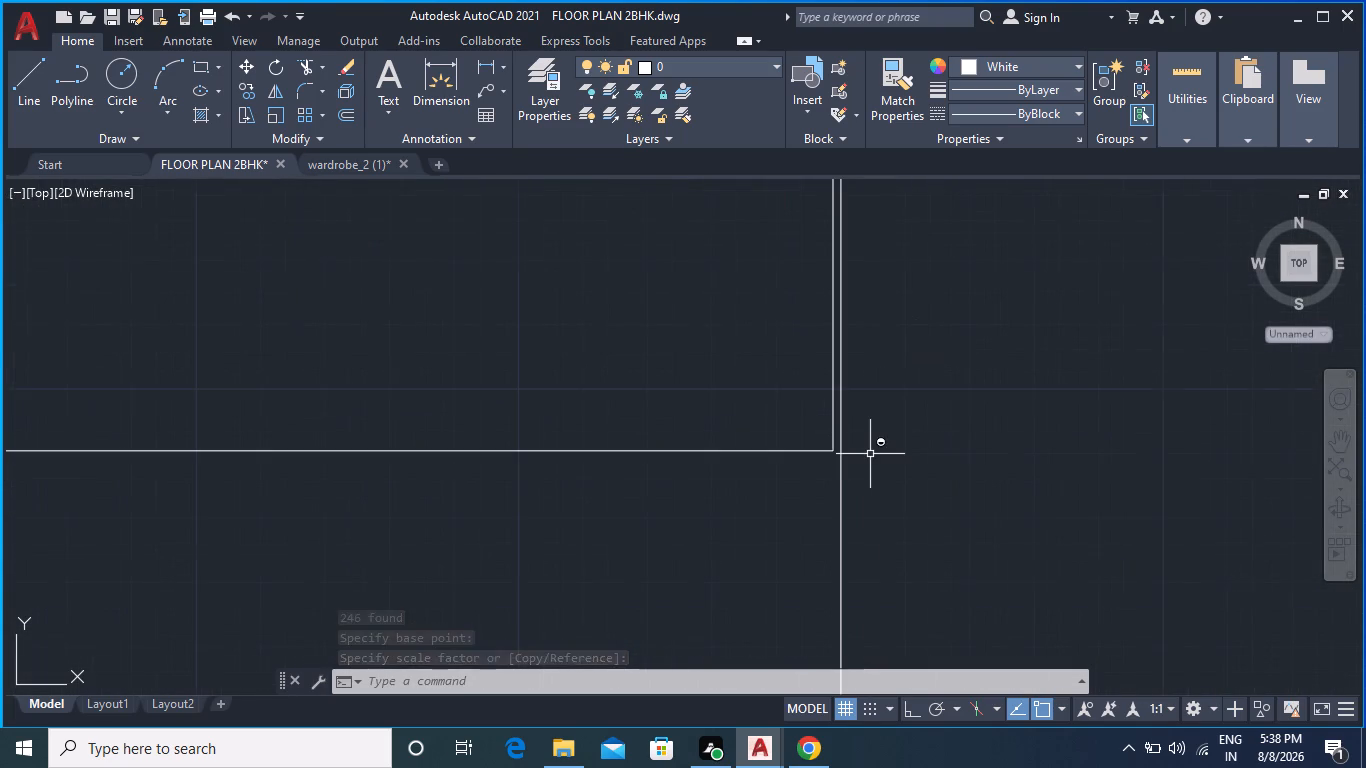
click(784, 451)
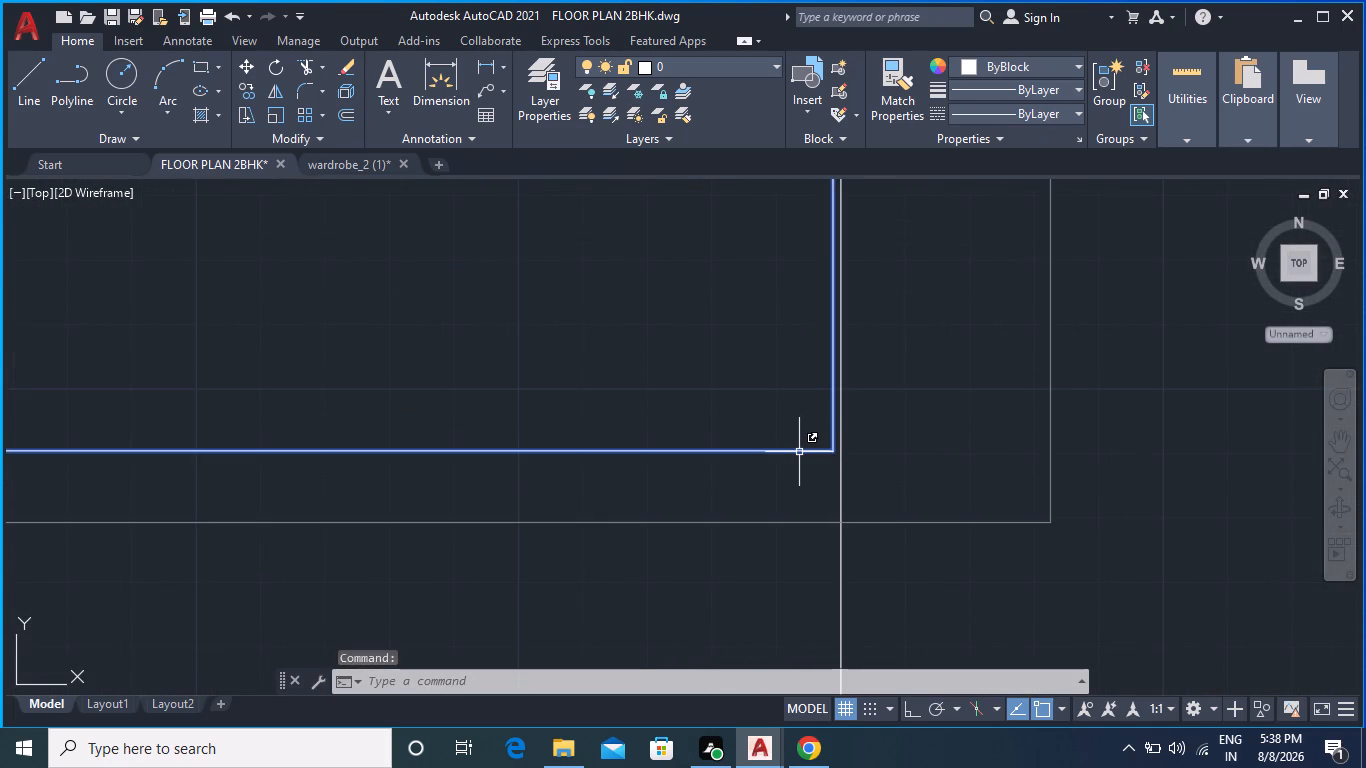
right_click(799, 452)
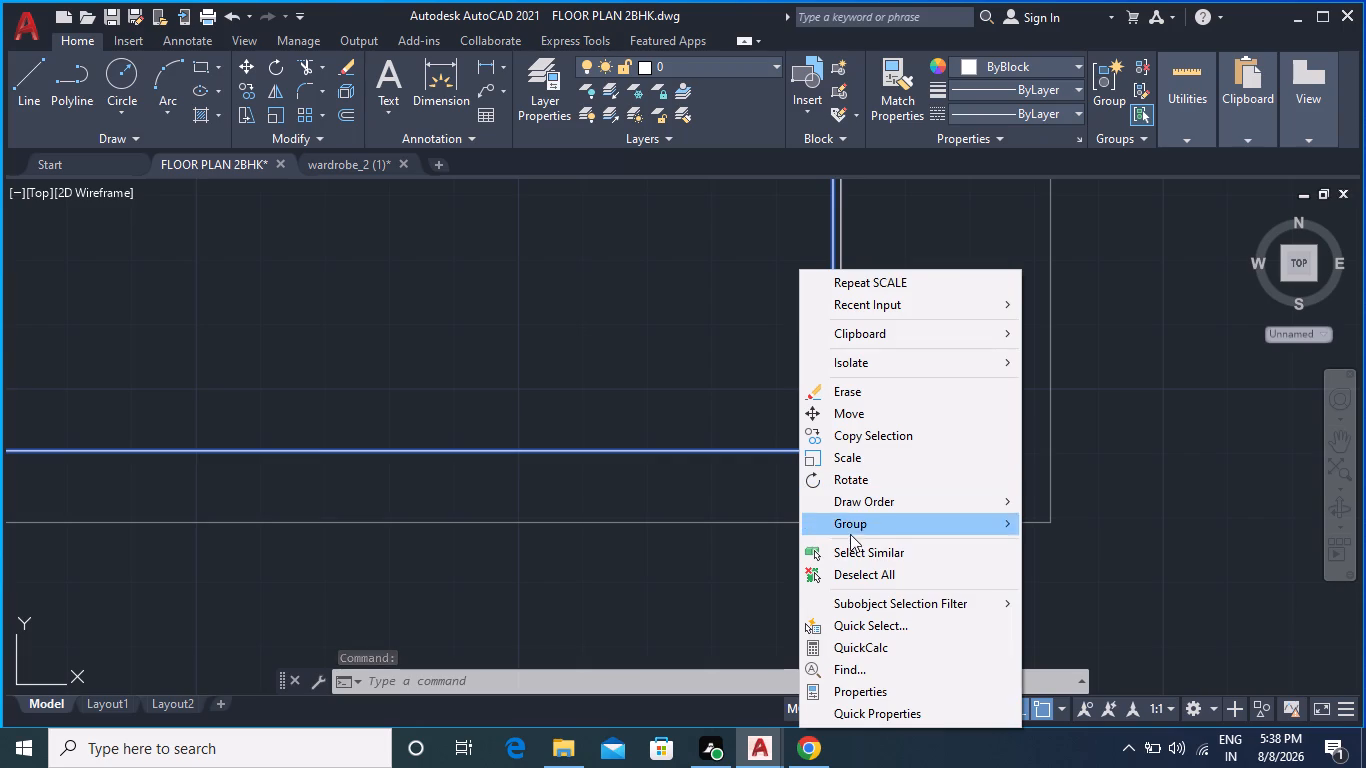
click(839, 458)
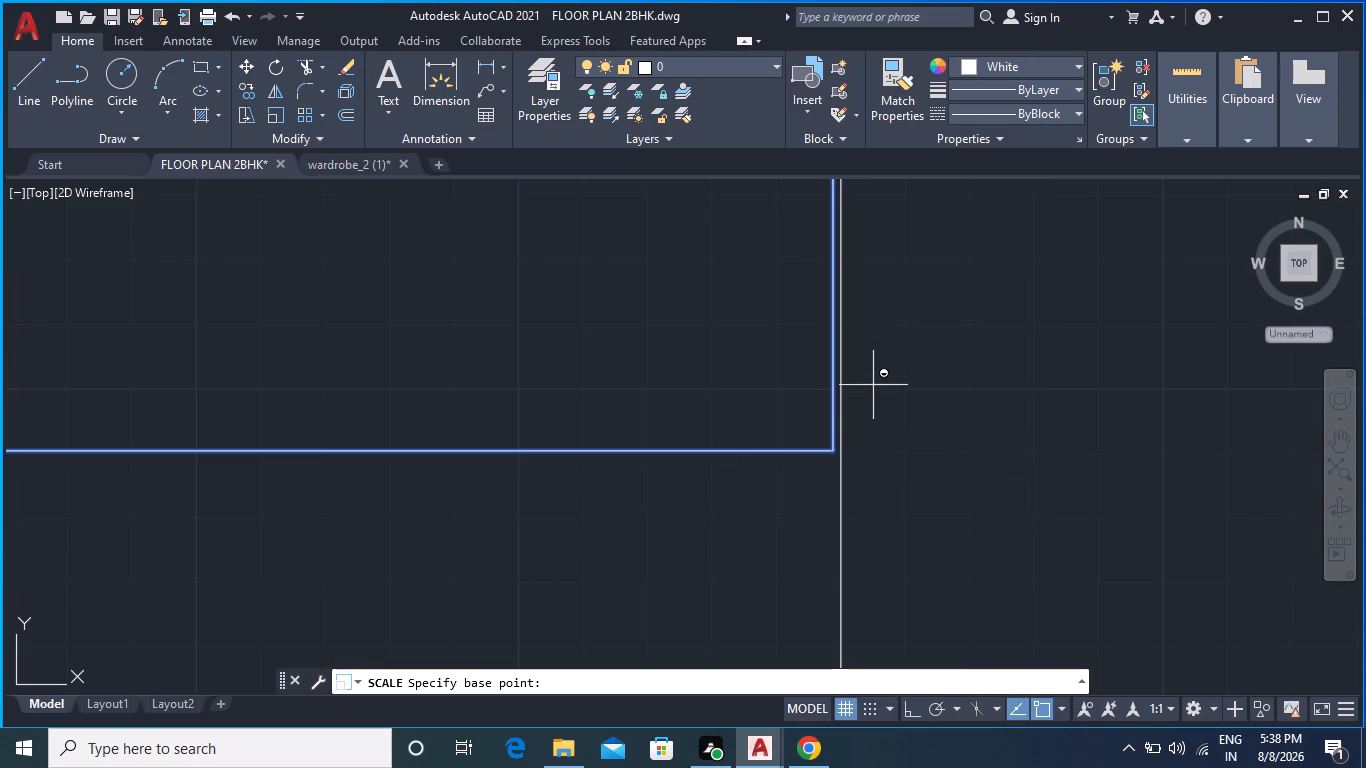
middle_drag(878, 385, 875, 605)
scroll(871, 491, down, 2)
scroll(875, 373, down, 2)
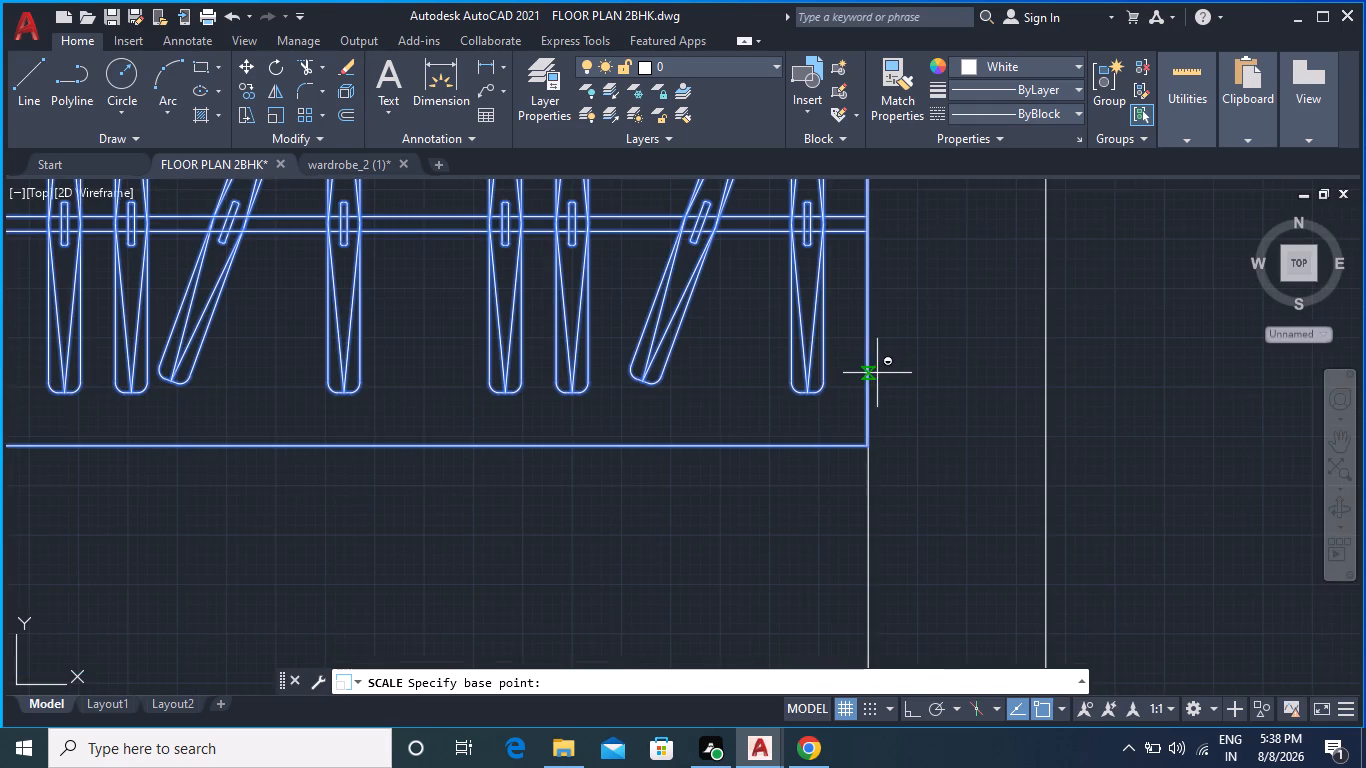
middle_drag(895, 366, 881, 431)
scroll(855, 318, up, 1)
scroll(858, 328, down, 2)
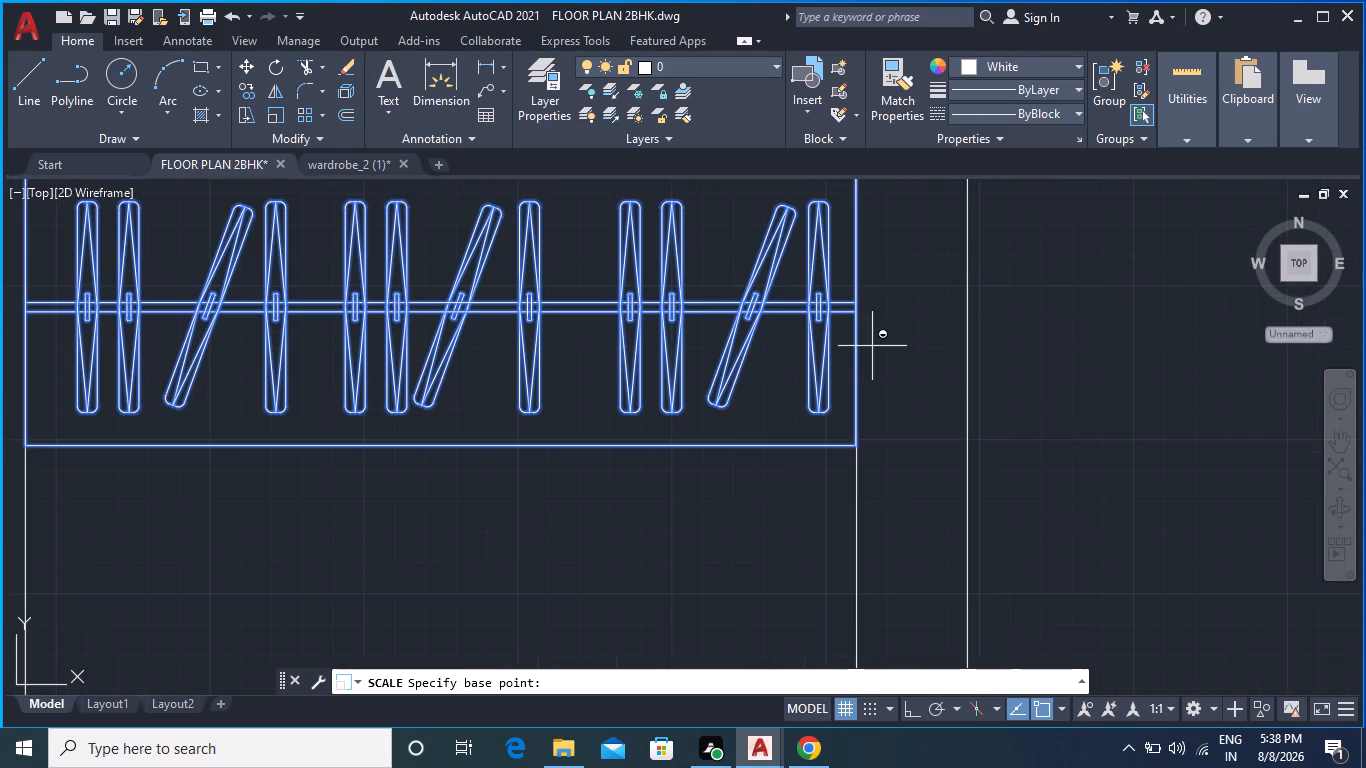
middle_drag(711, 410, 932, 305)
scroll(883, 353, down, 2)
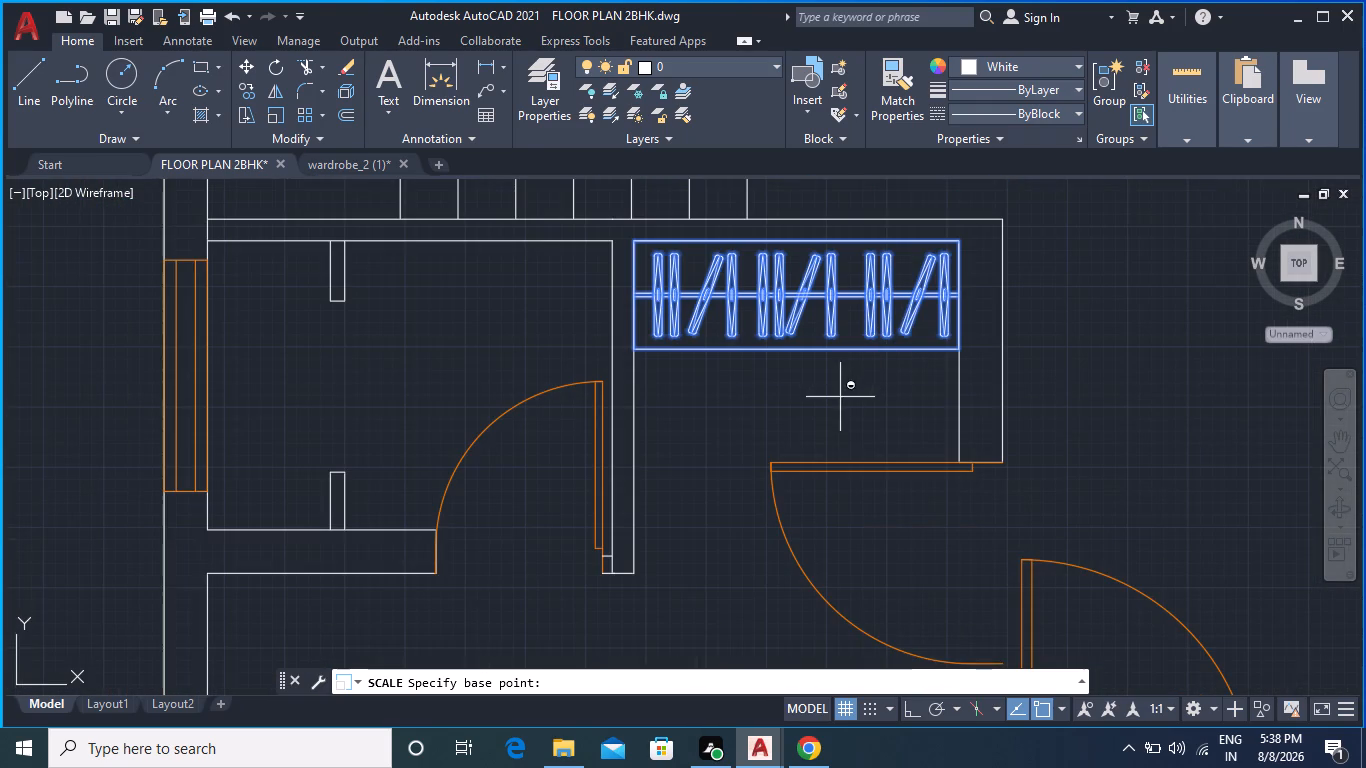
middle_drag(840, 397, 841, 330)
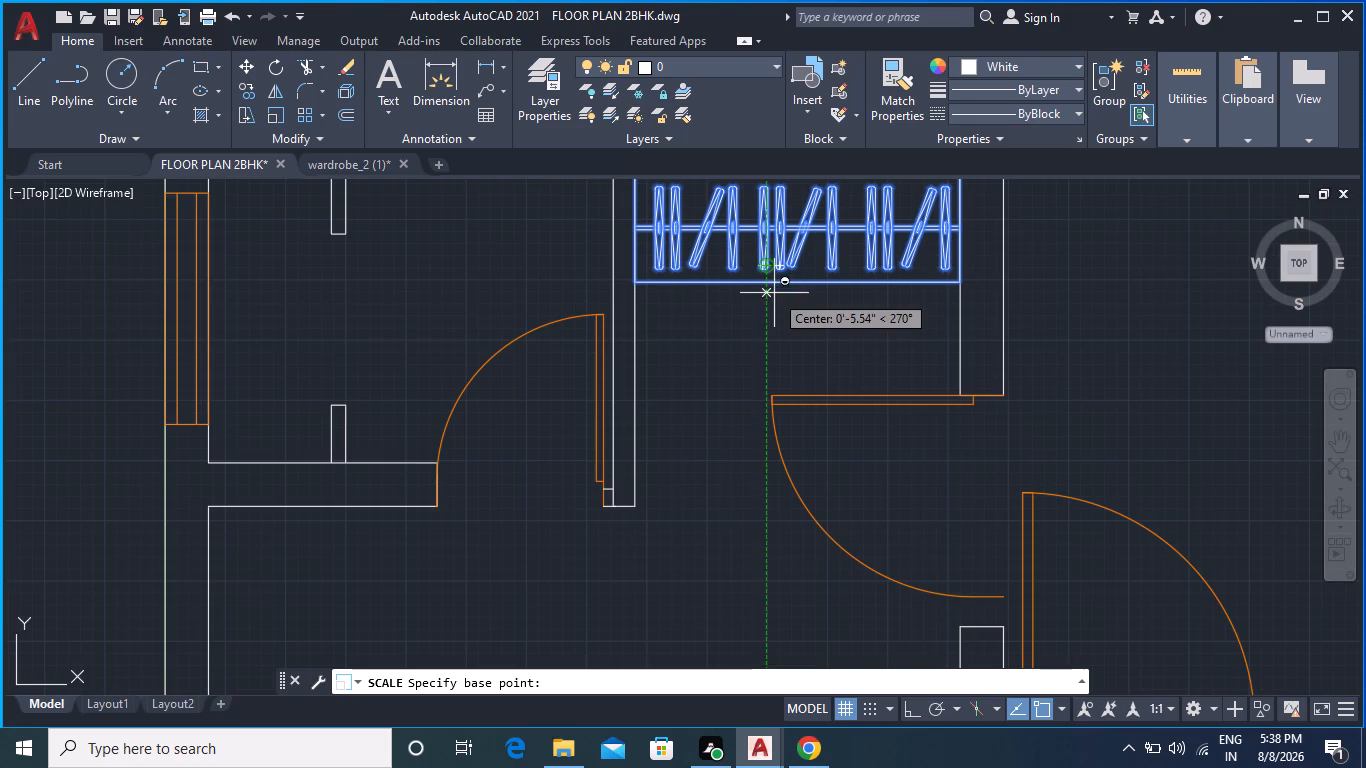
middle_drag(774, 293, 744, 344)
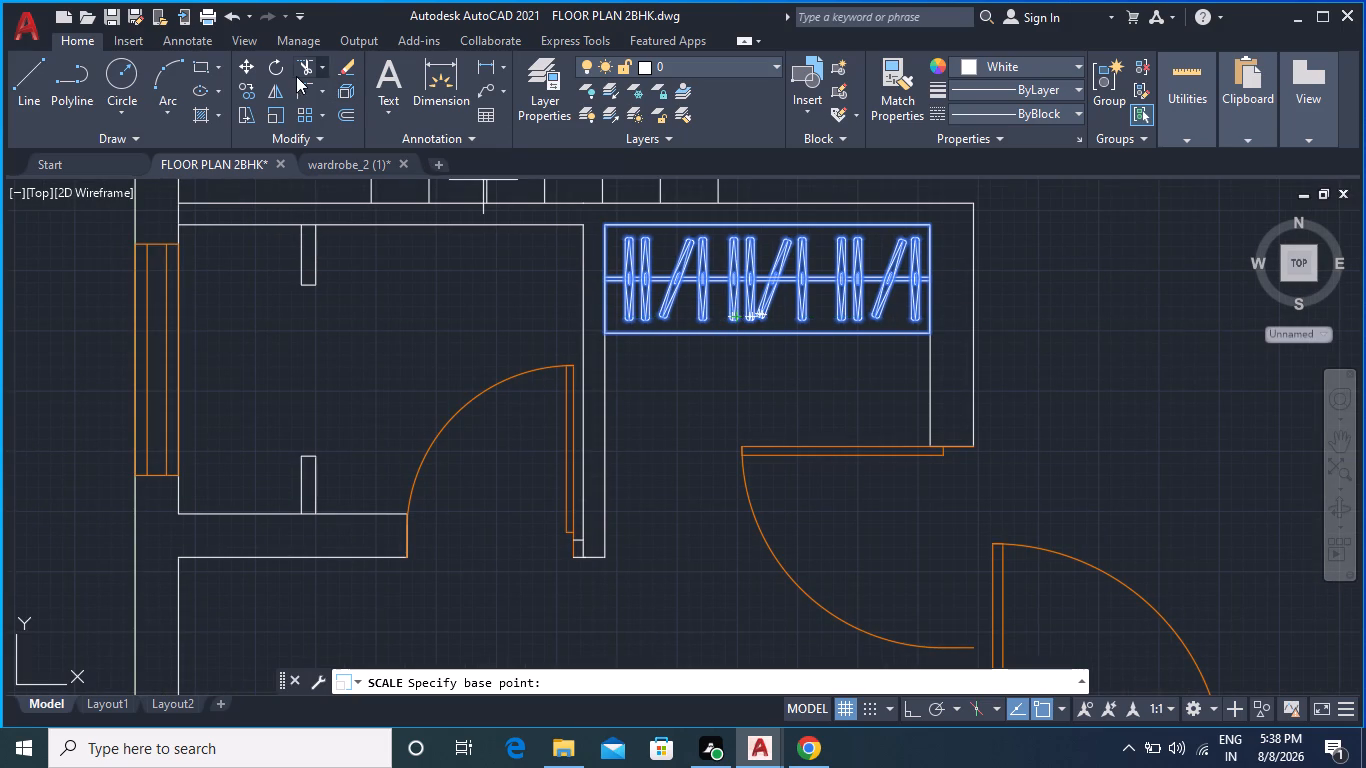
Copy the wardrobe group from its lower-left corner to the lower end of the recess's left wall.
click(249, 86)
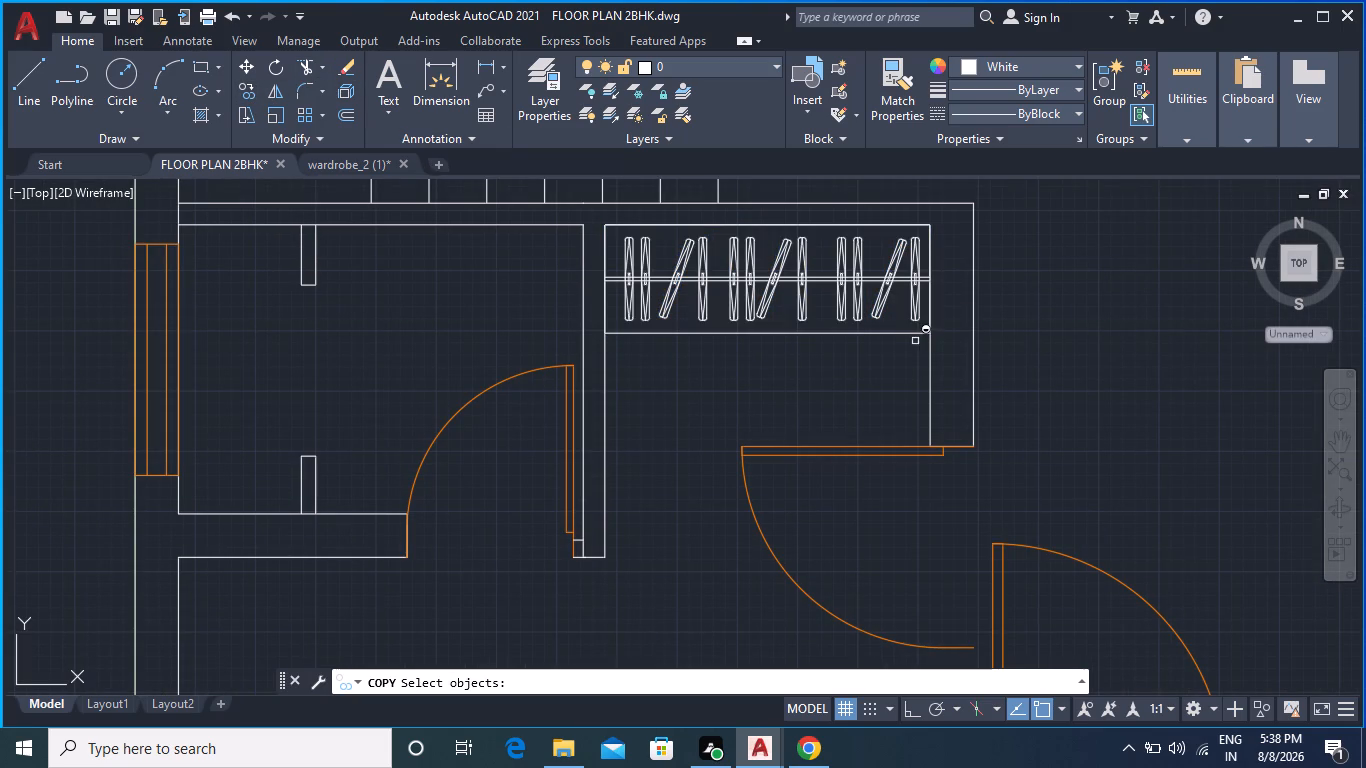
click(865, 332)
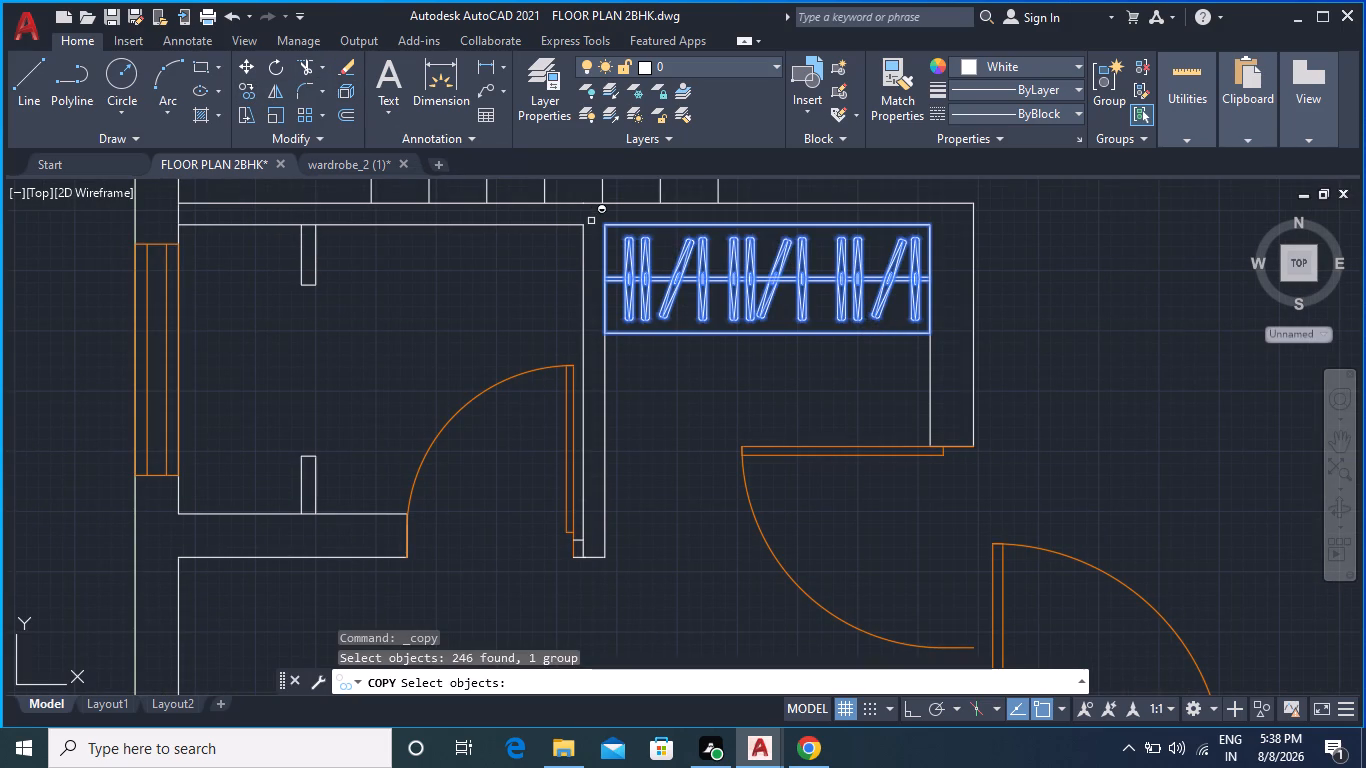
key(Return)
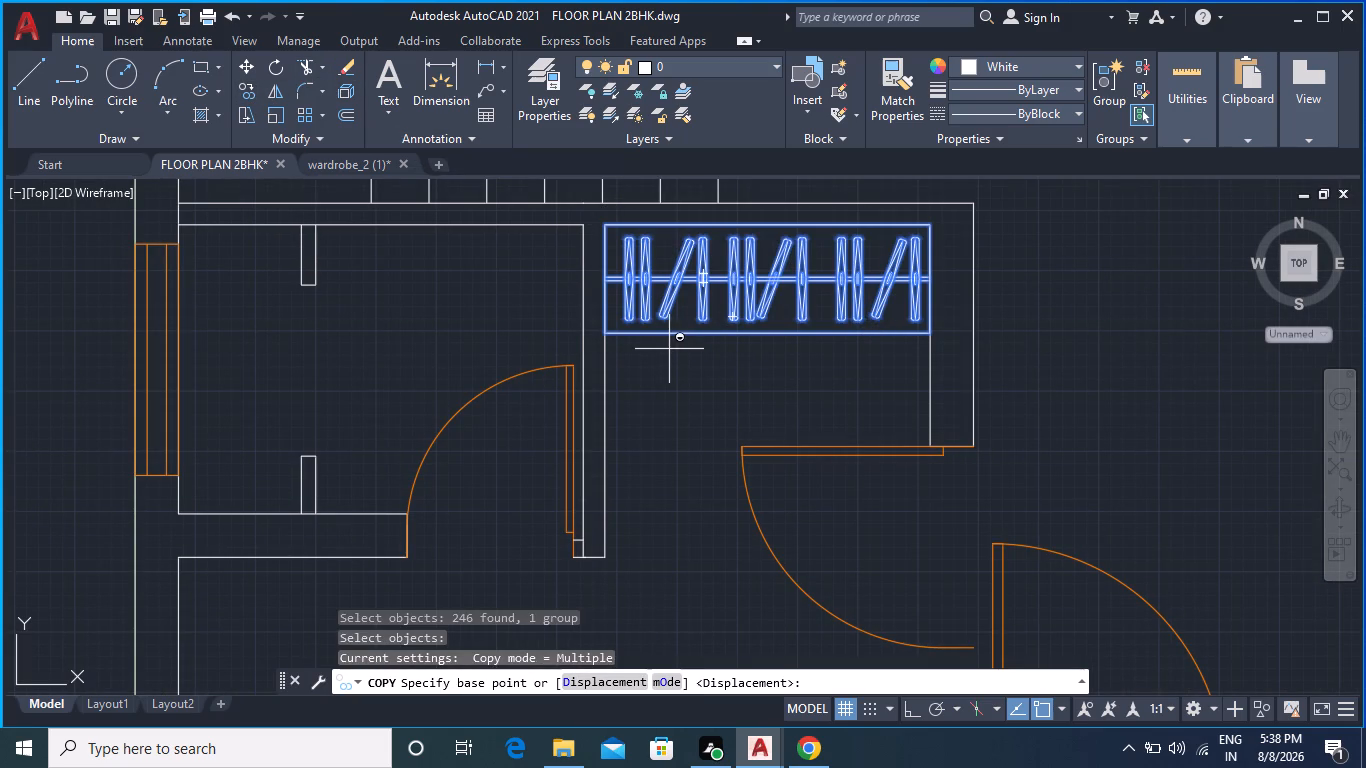
click(611, 335)
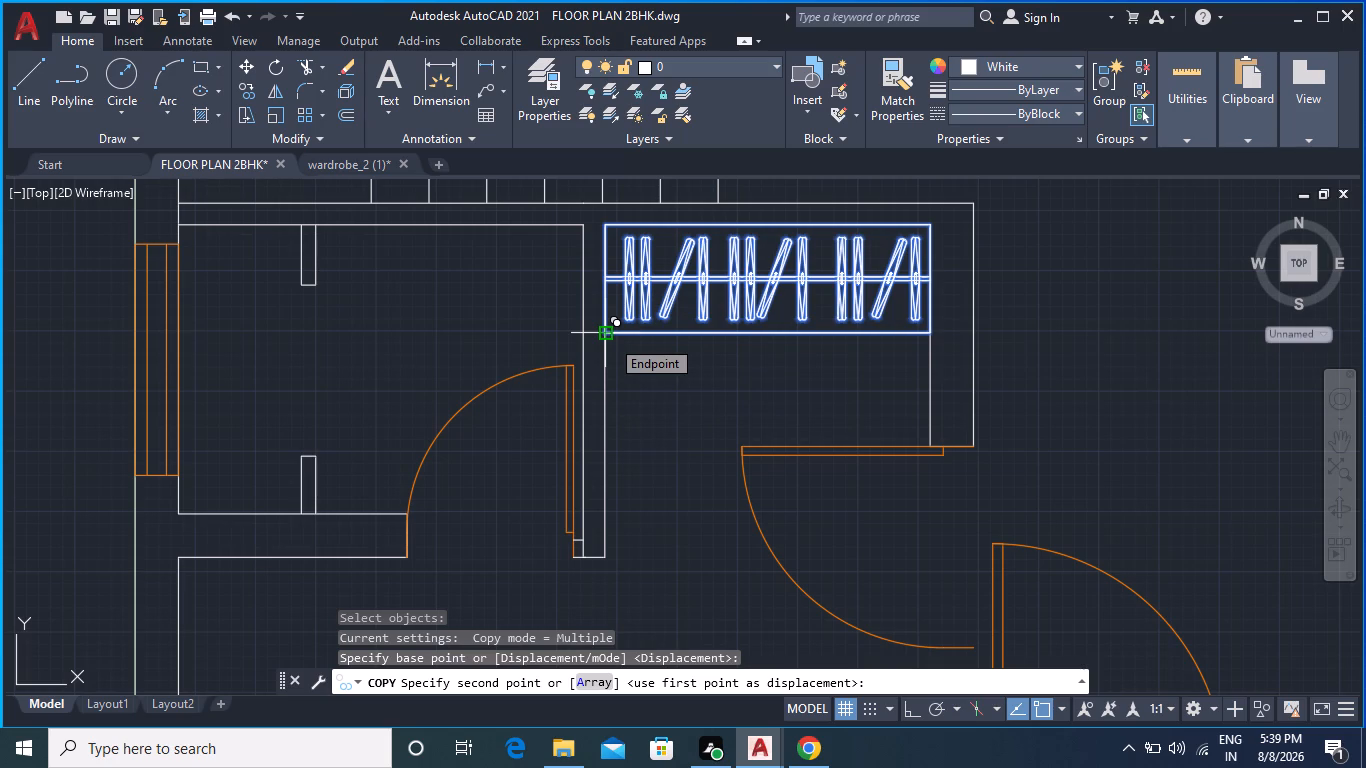
click(610, 338)
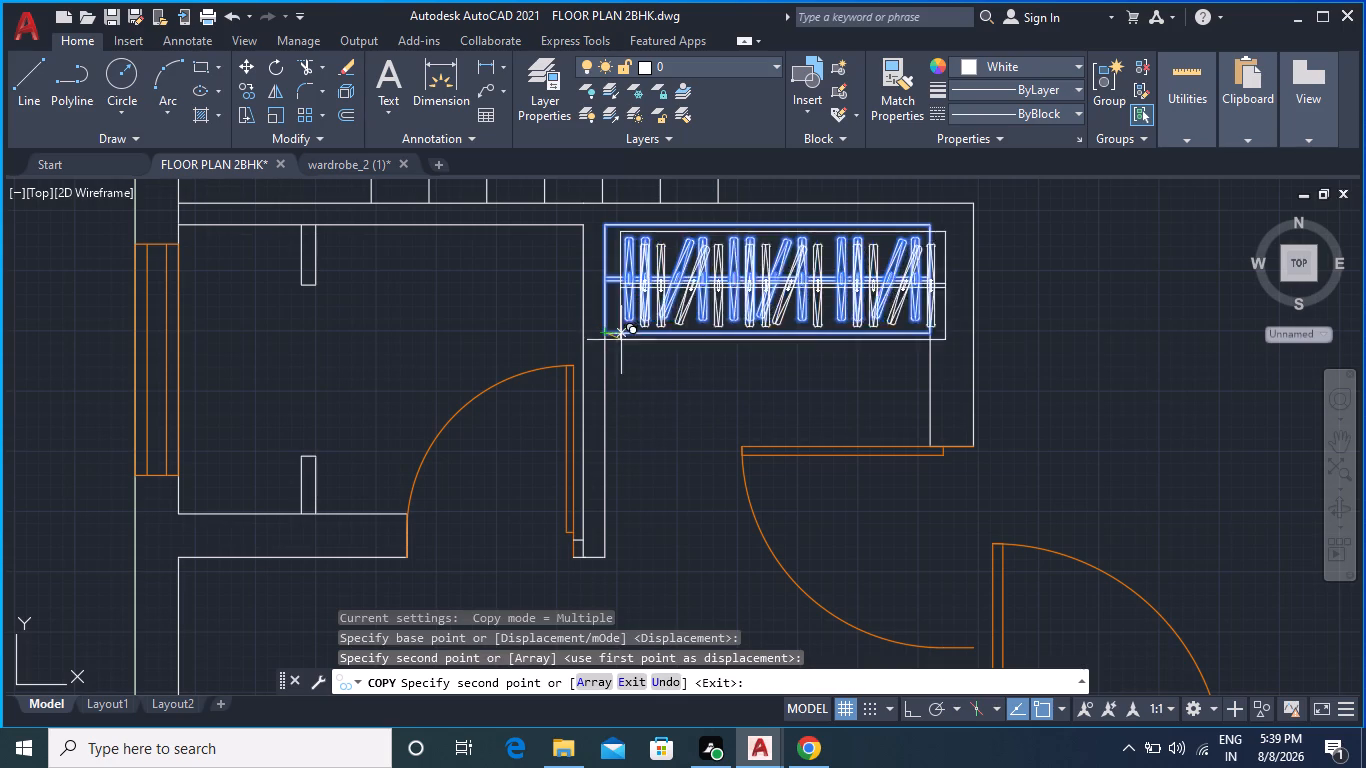
click(604, 336)
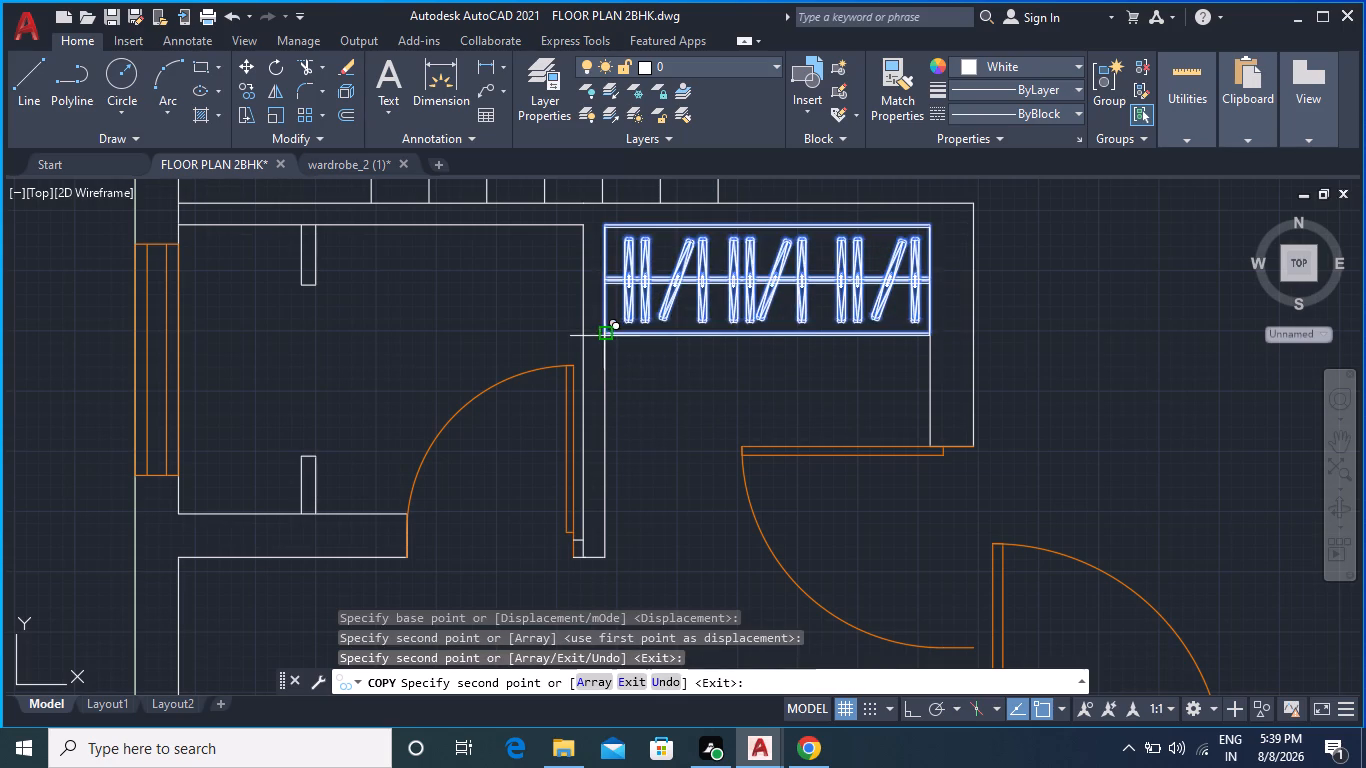
click(606, 558)
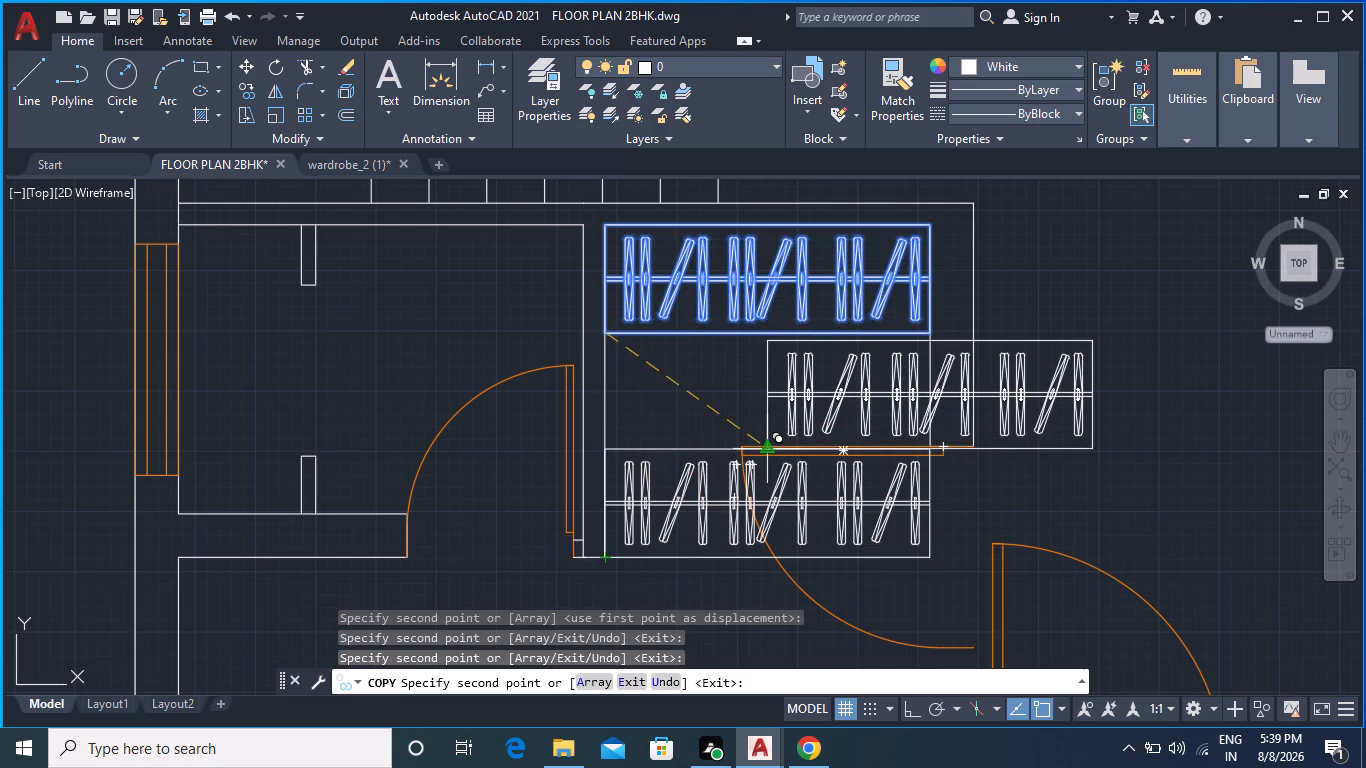
key(Escape)
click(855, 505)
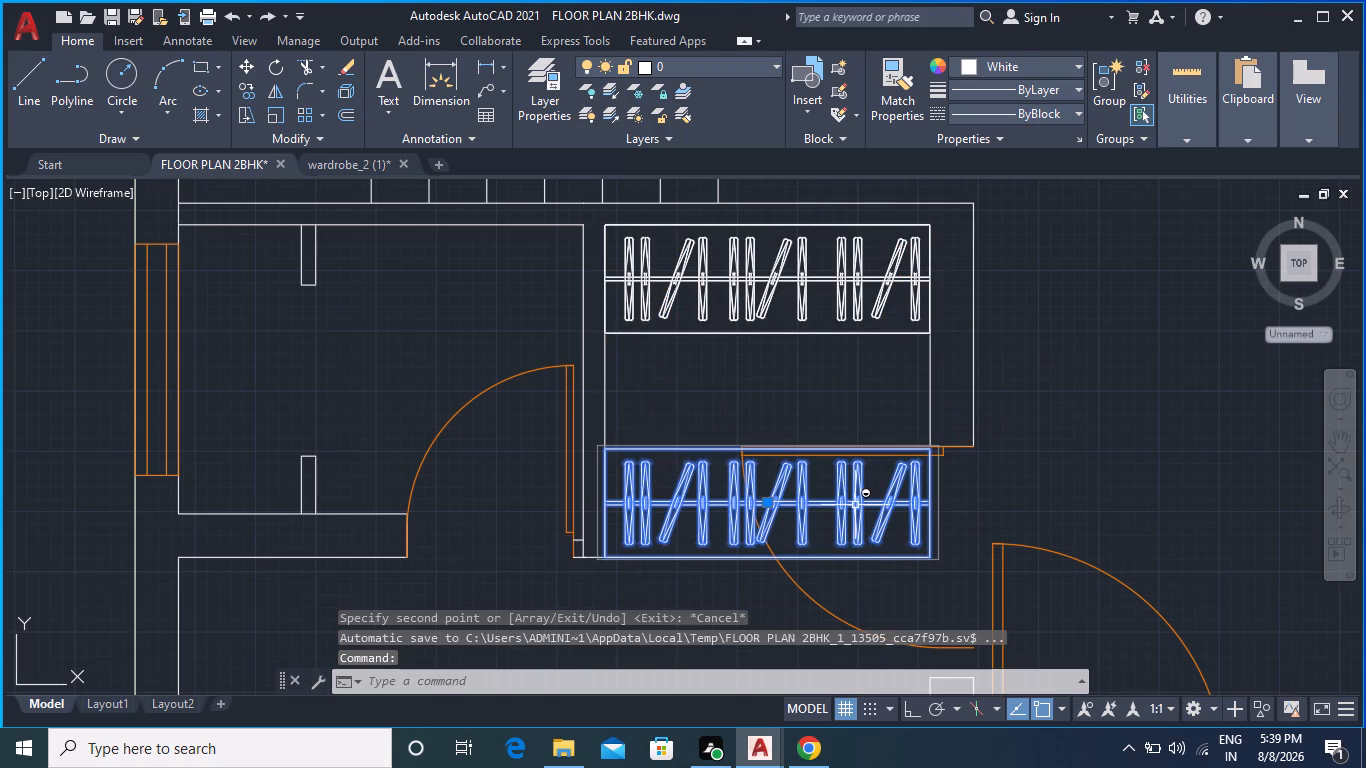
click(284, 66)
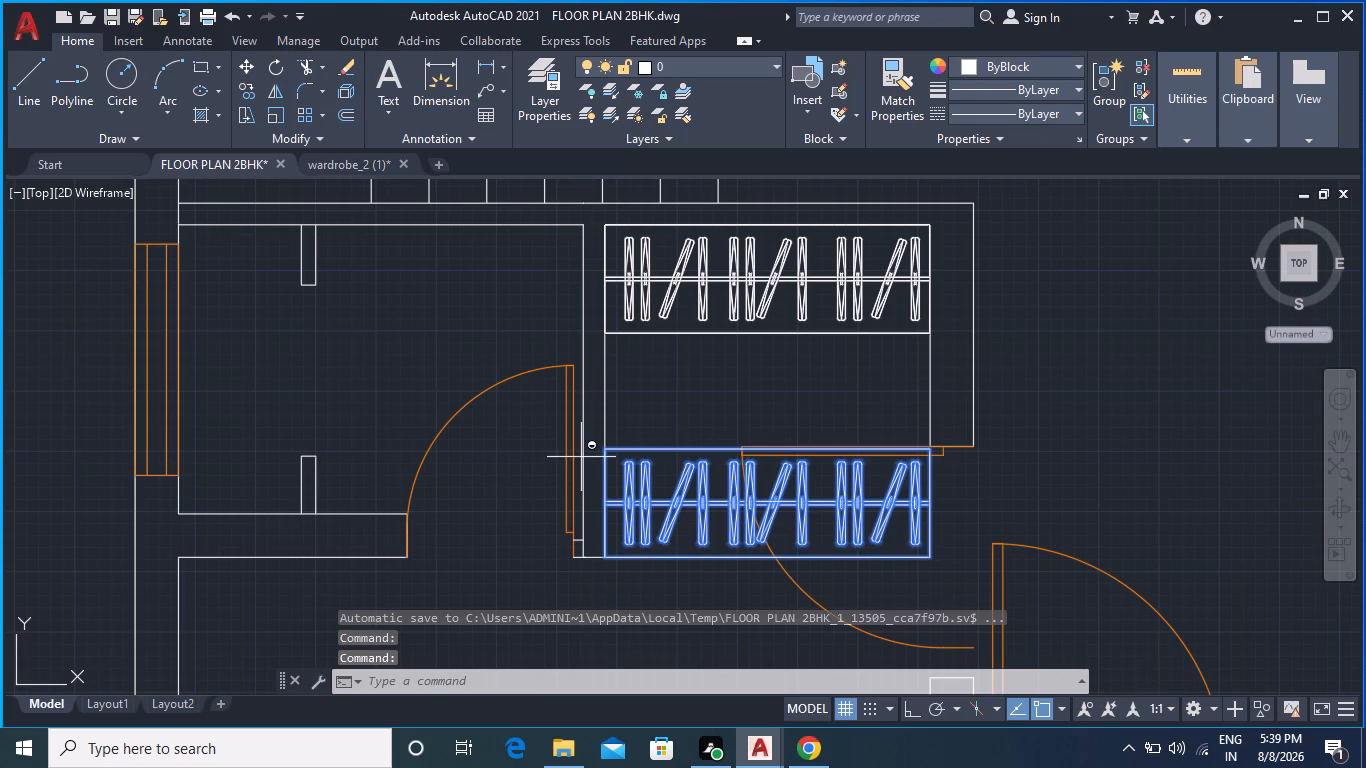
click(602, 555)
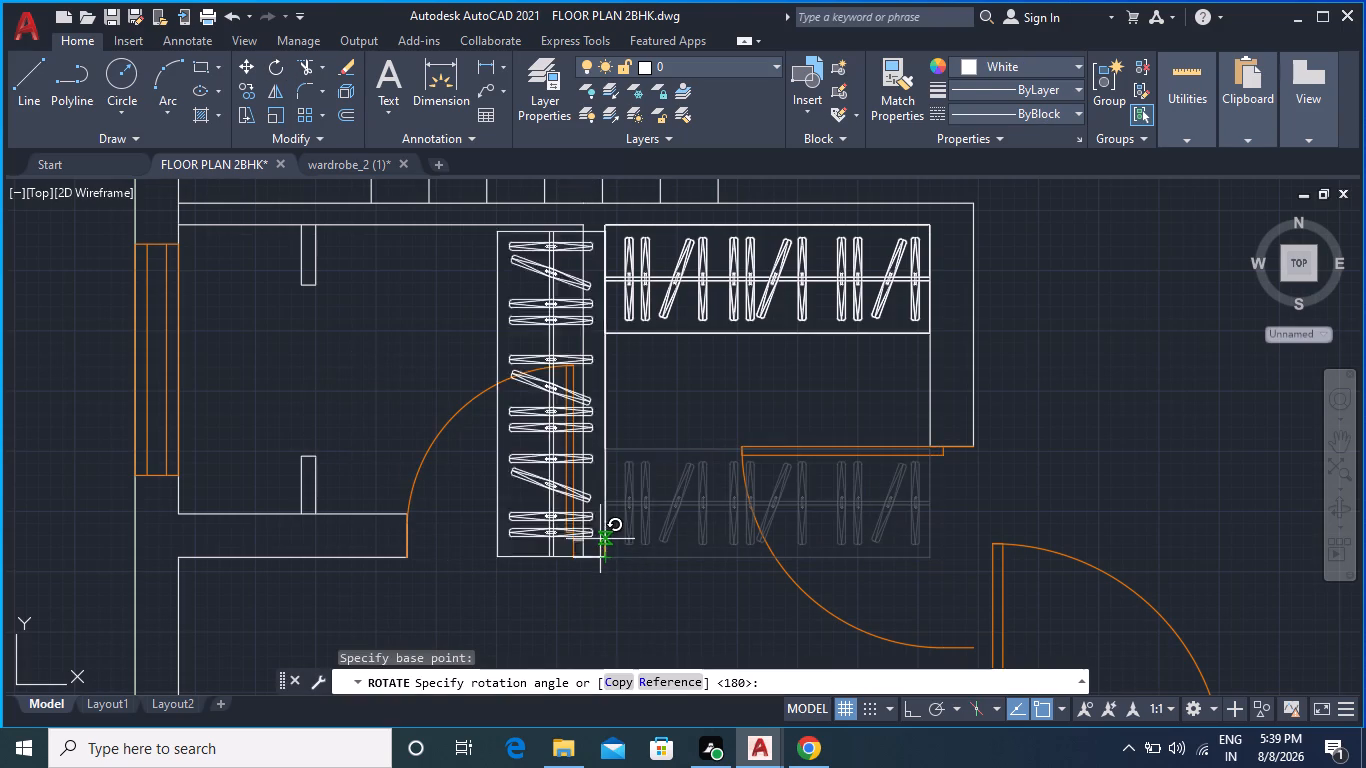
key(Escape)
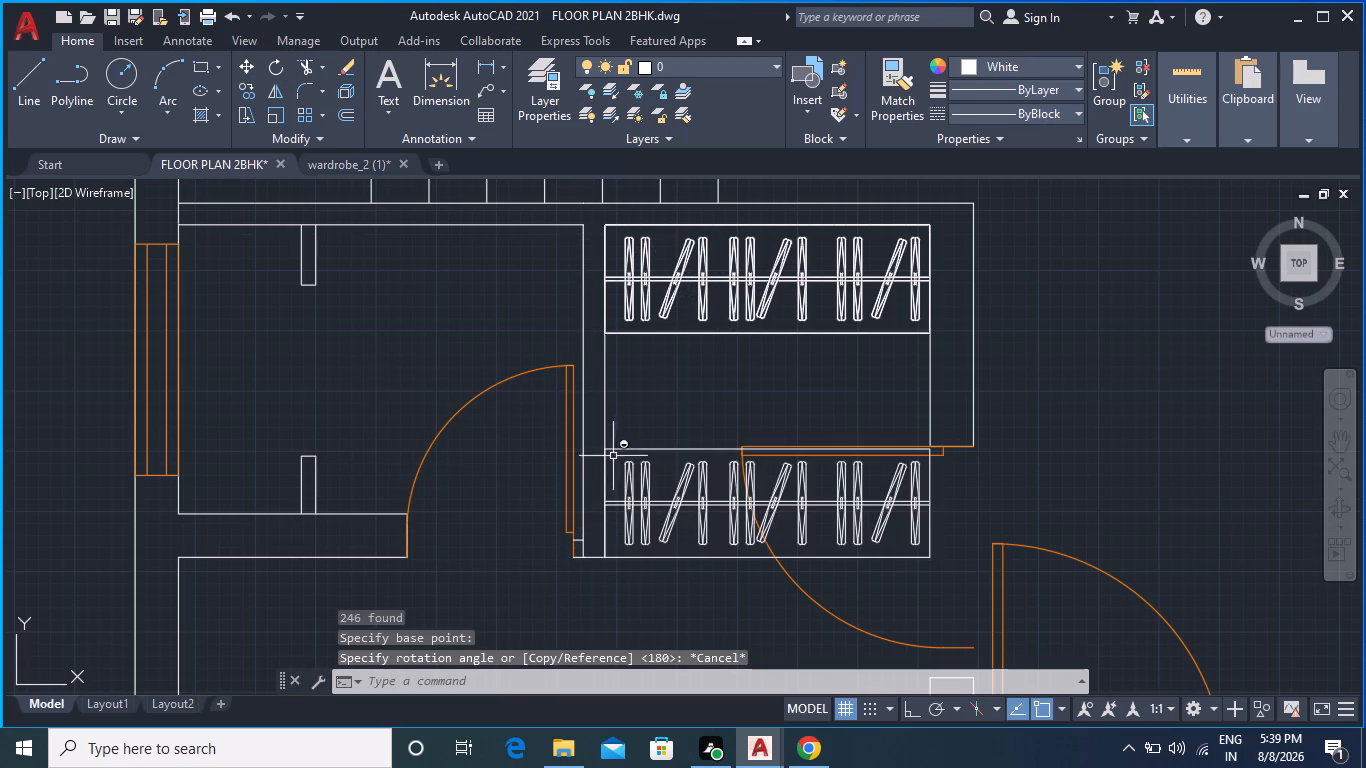
Move the lower wardrobe copy straight down so its upper-left corner meets the lower end of the recess's left wall.
click(643, 539)
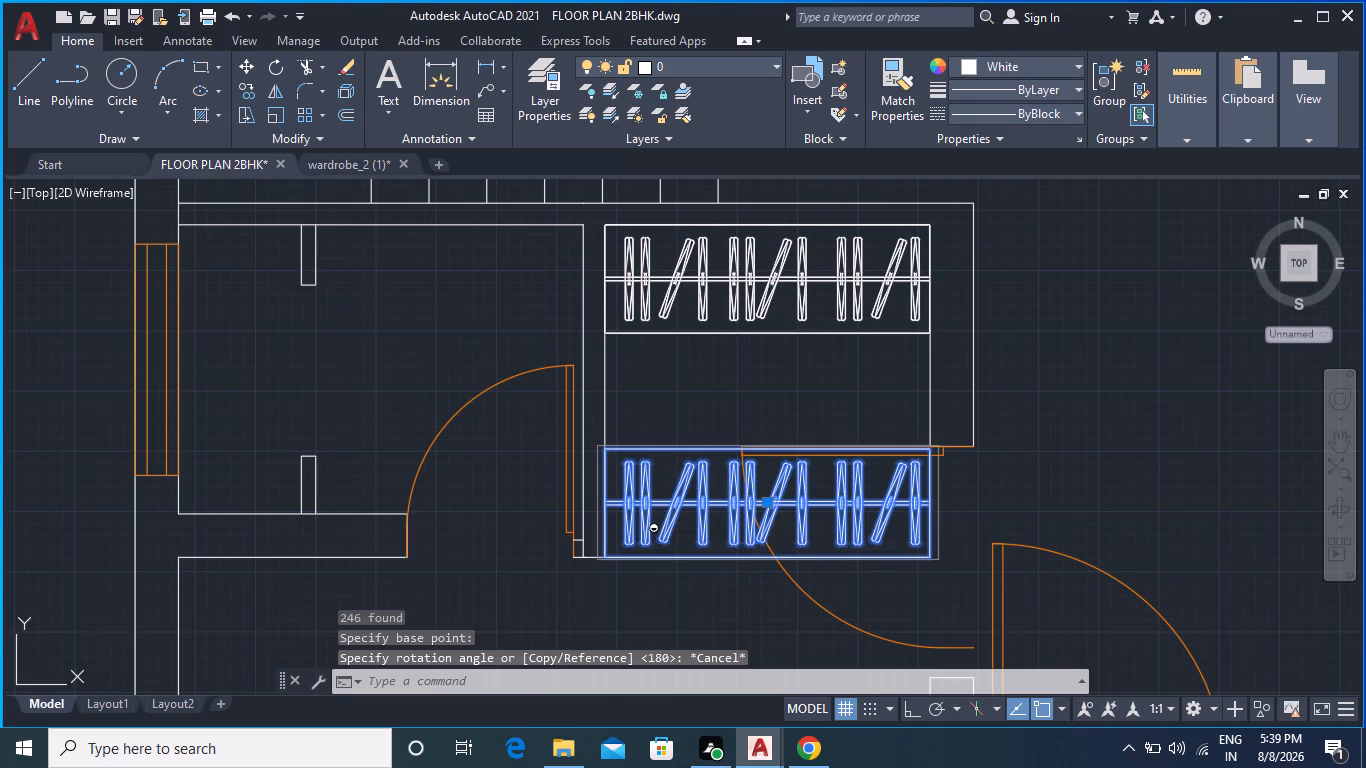
click(250, 68)
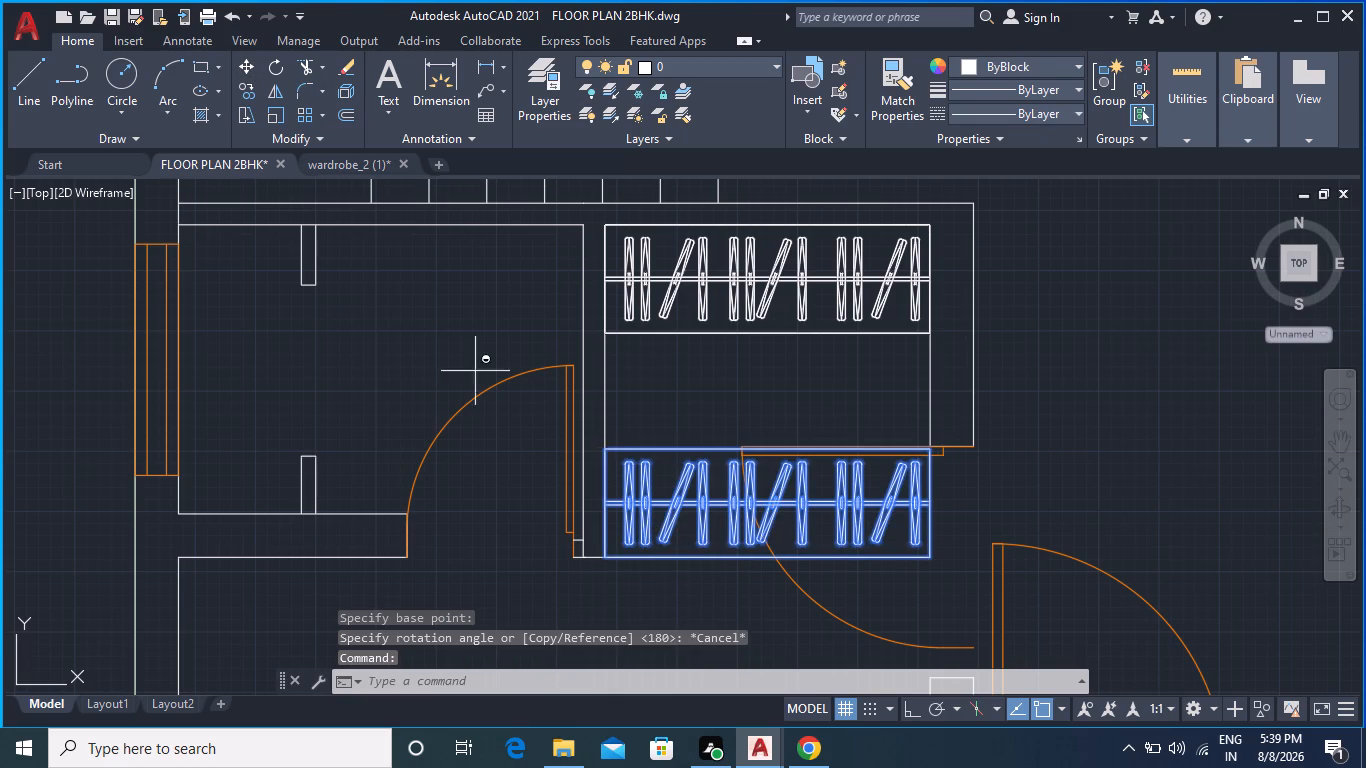
click(603, 444)
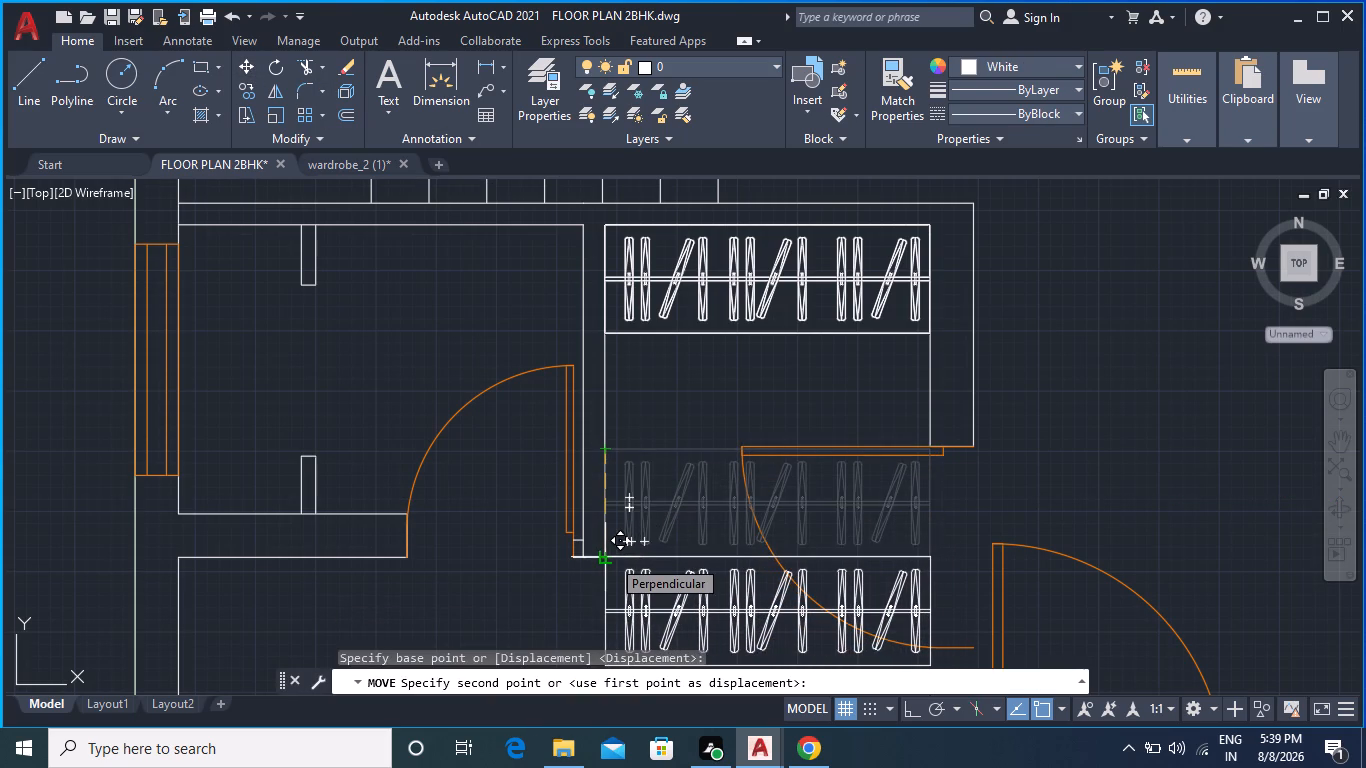
click(611, 558)
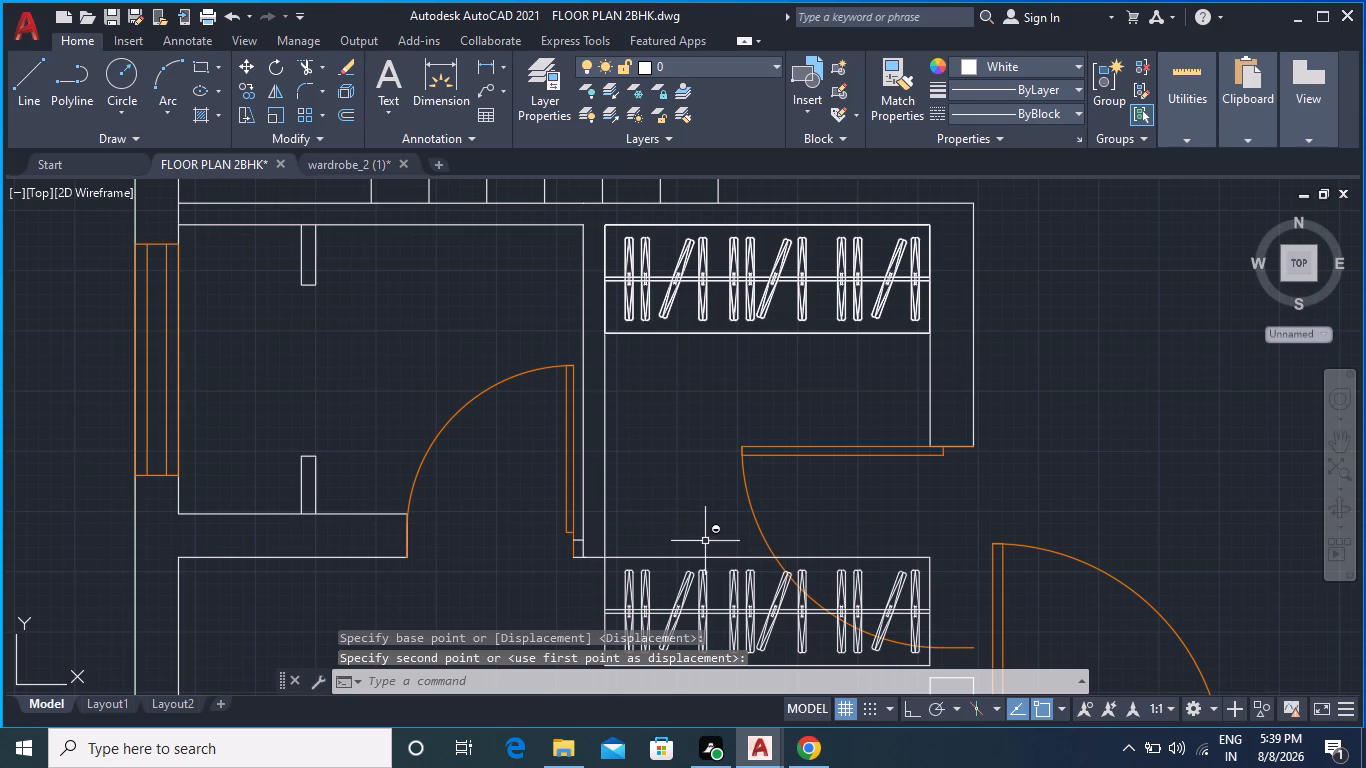
Rotate the lower wardrobe copy 90° about its upper-left corner at the lower end of the recess's left wall.
click(270, 62)
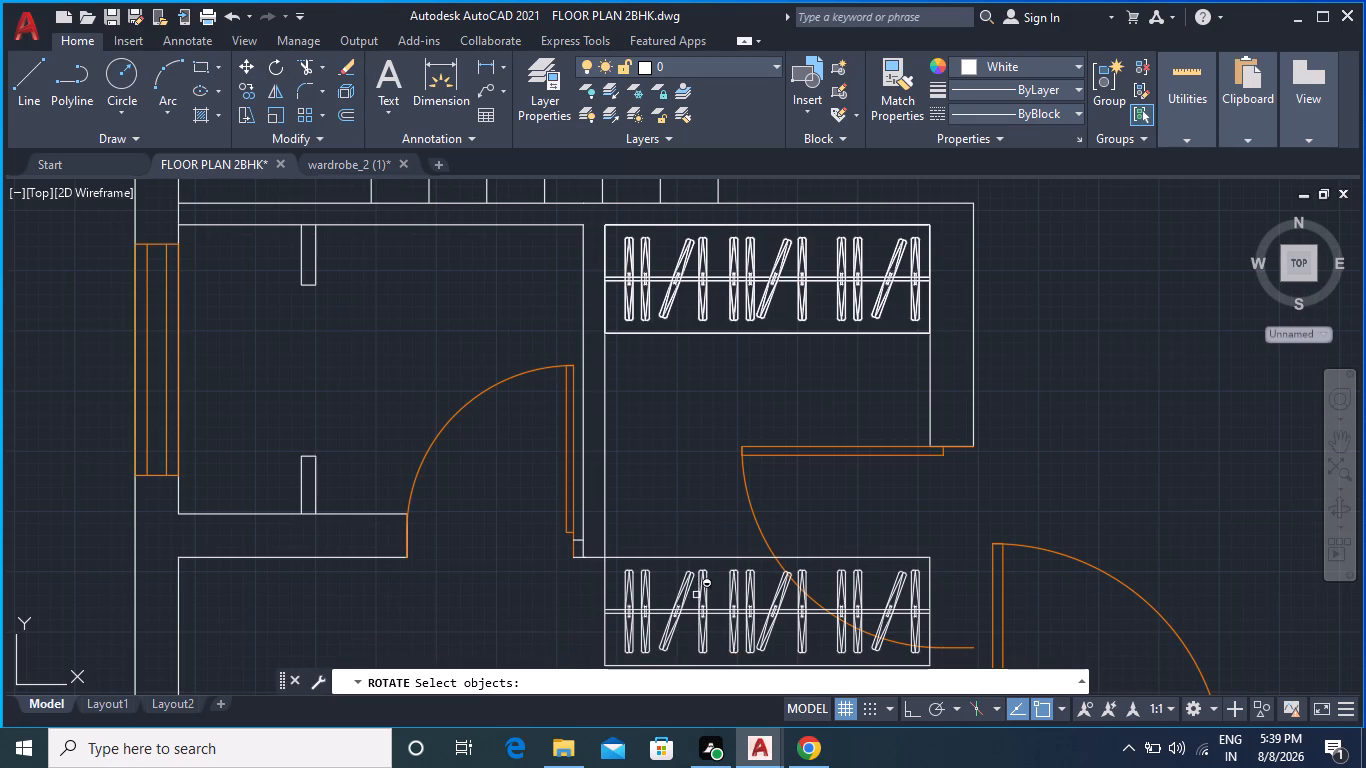
click(697, 595)
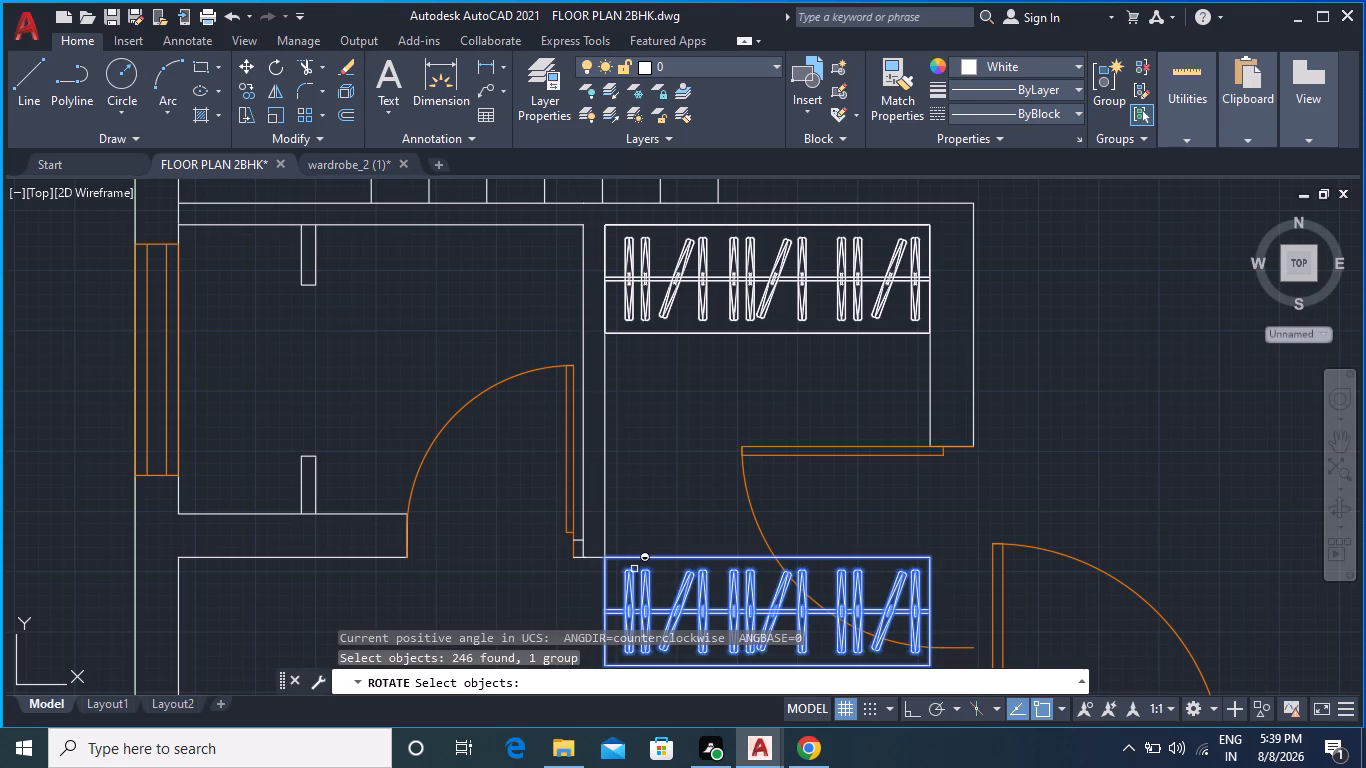
key(Return)
click(609, 558)
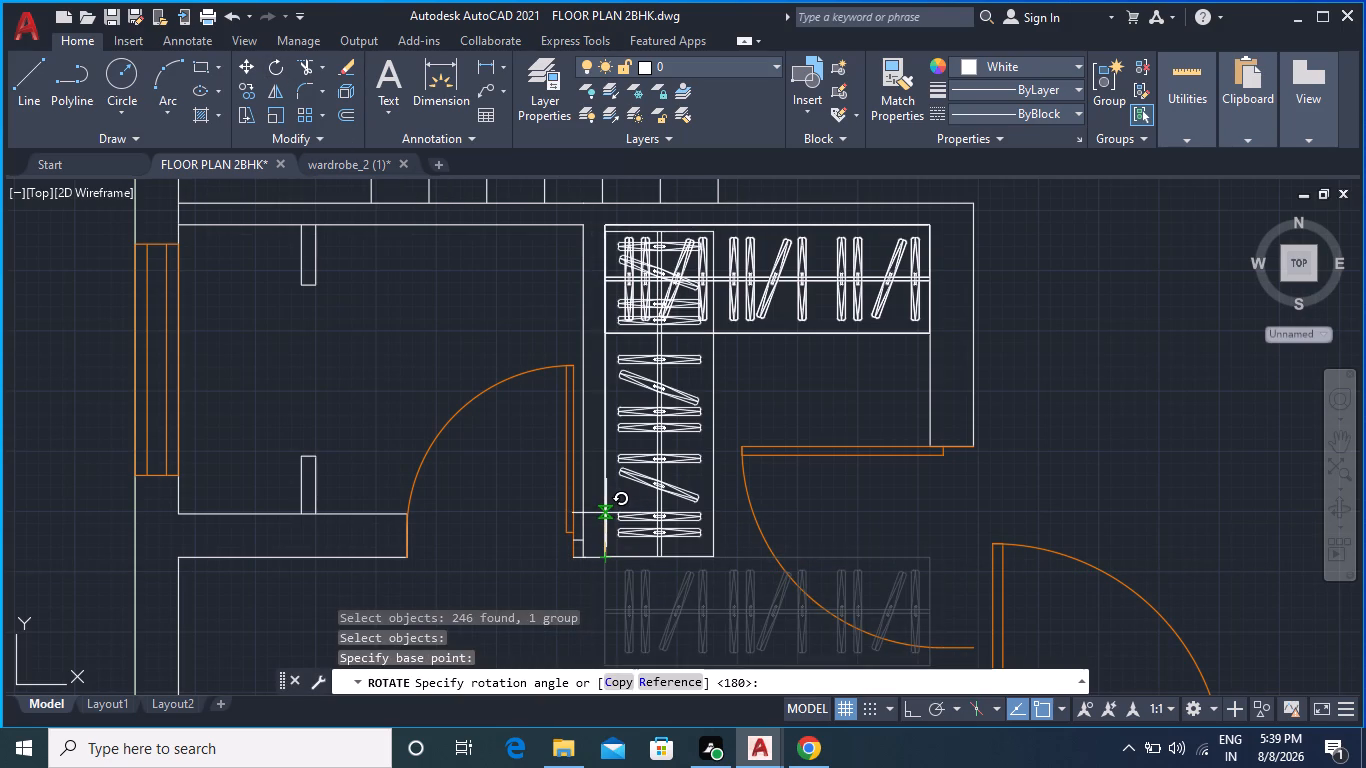
scroll(604, 512, up, 3)
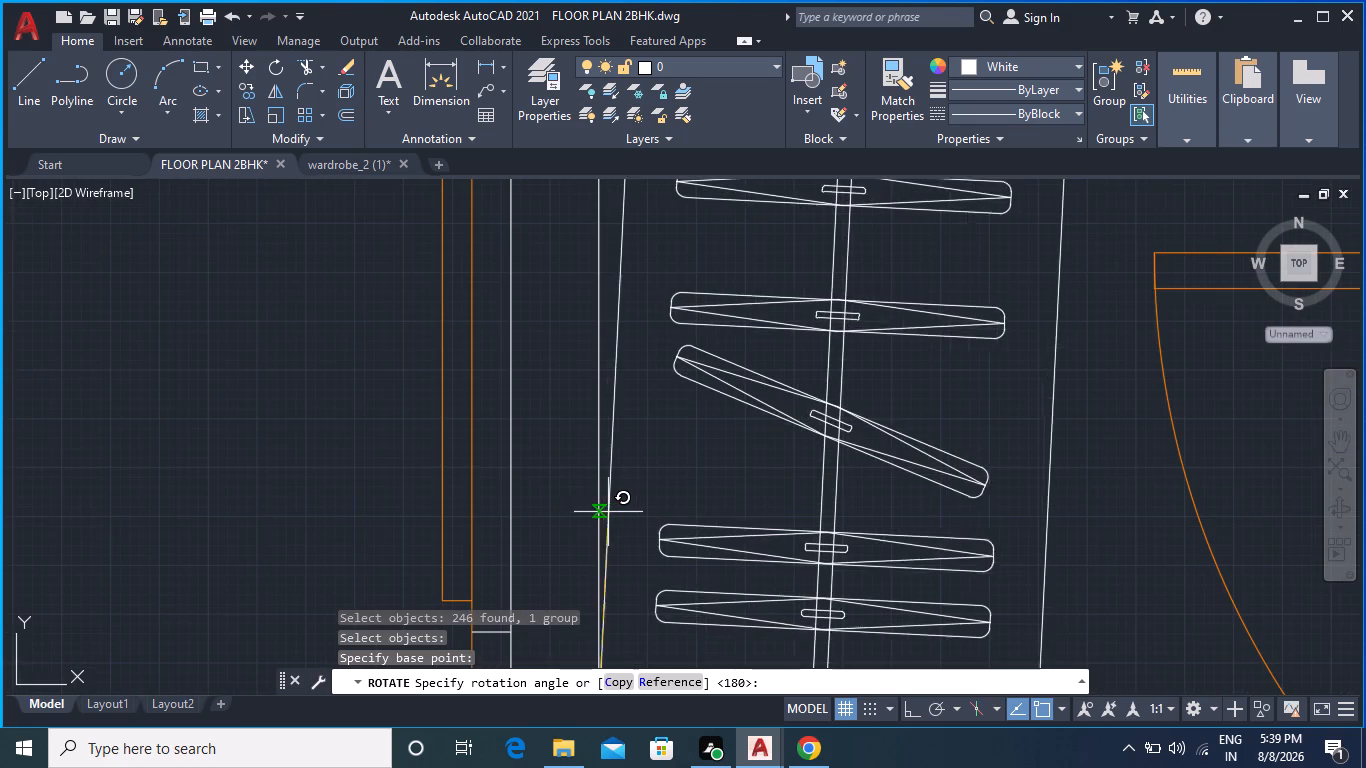
text(90)
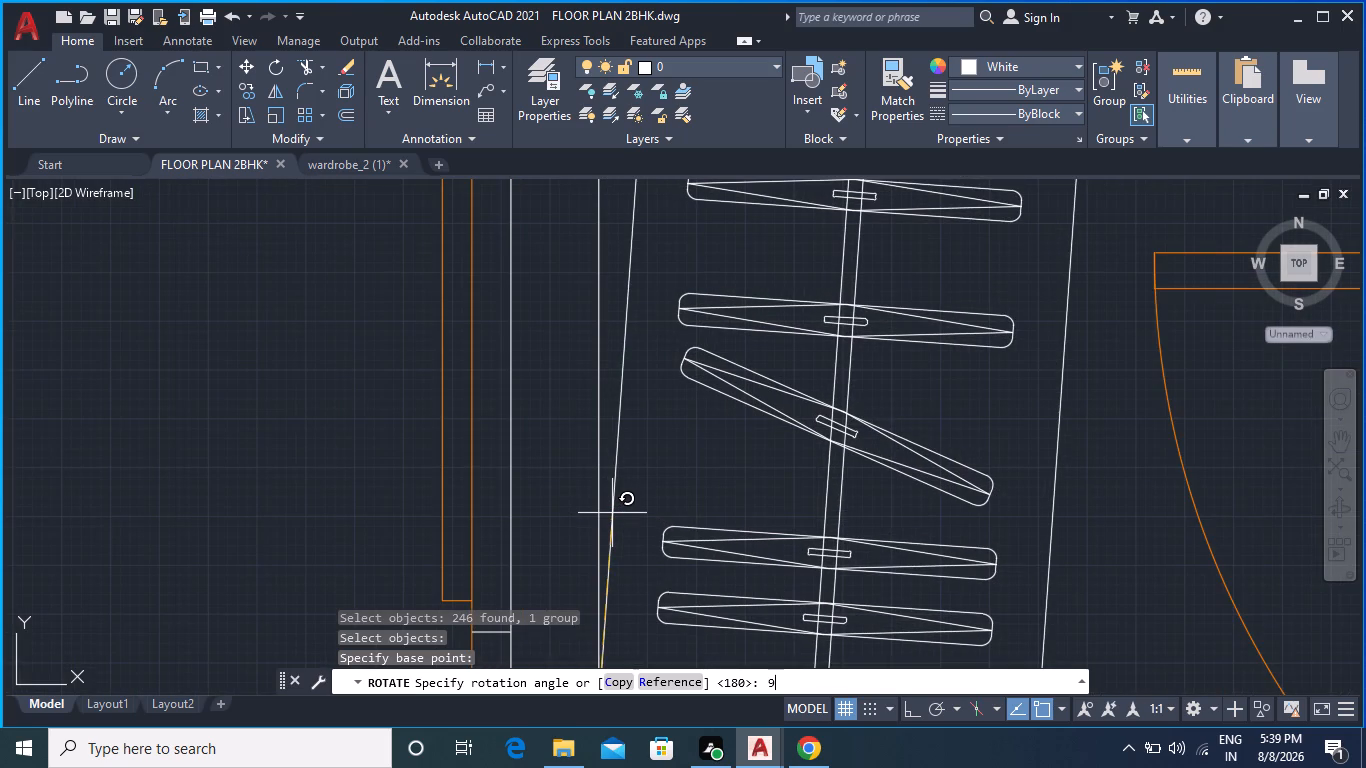
key(Return)
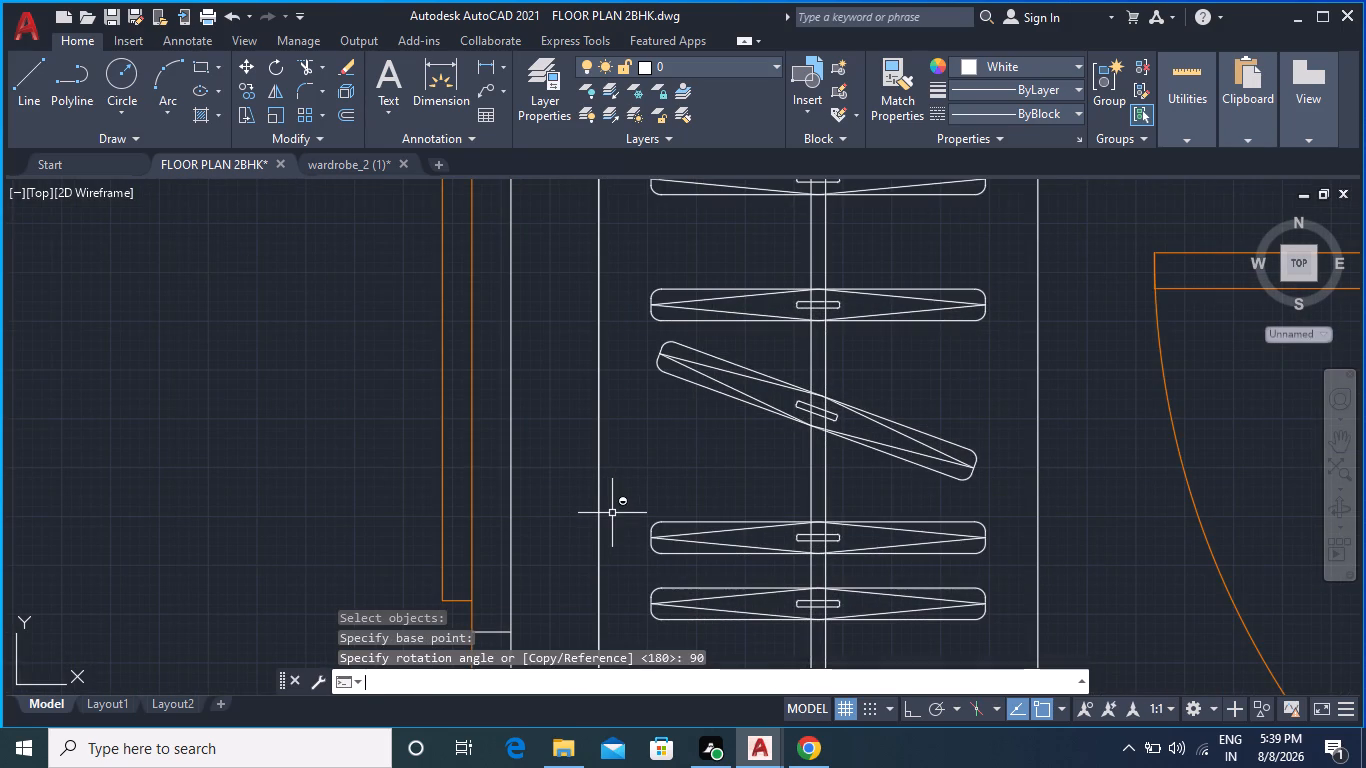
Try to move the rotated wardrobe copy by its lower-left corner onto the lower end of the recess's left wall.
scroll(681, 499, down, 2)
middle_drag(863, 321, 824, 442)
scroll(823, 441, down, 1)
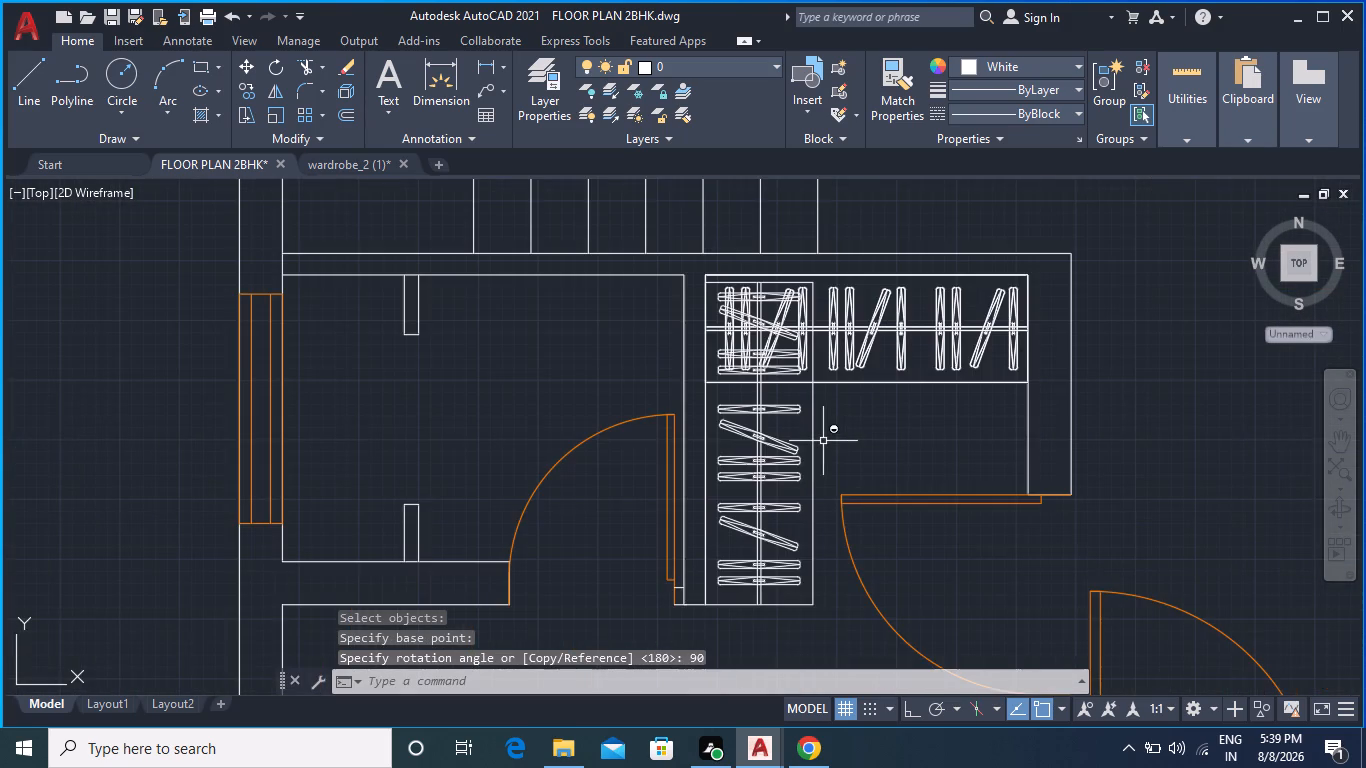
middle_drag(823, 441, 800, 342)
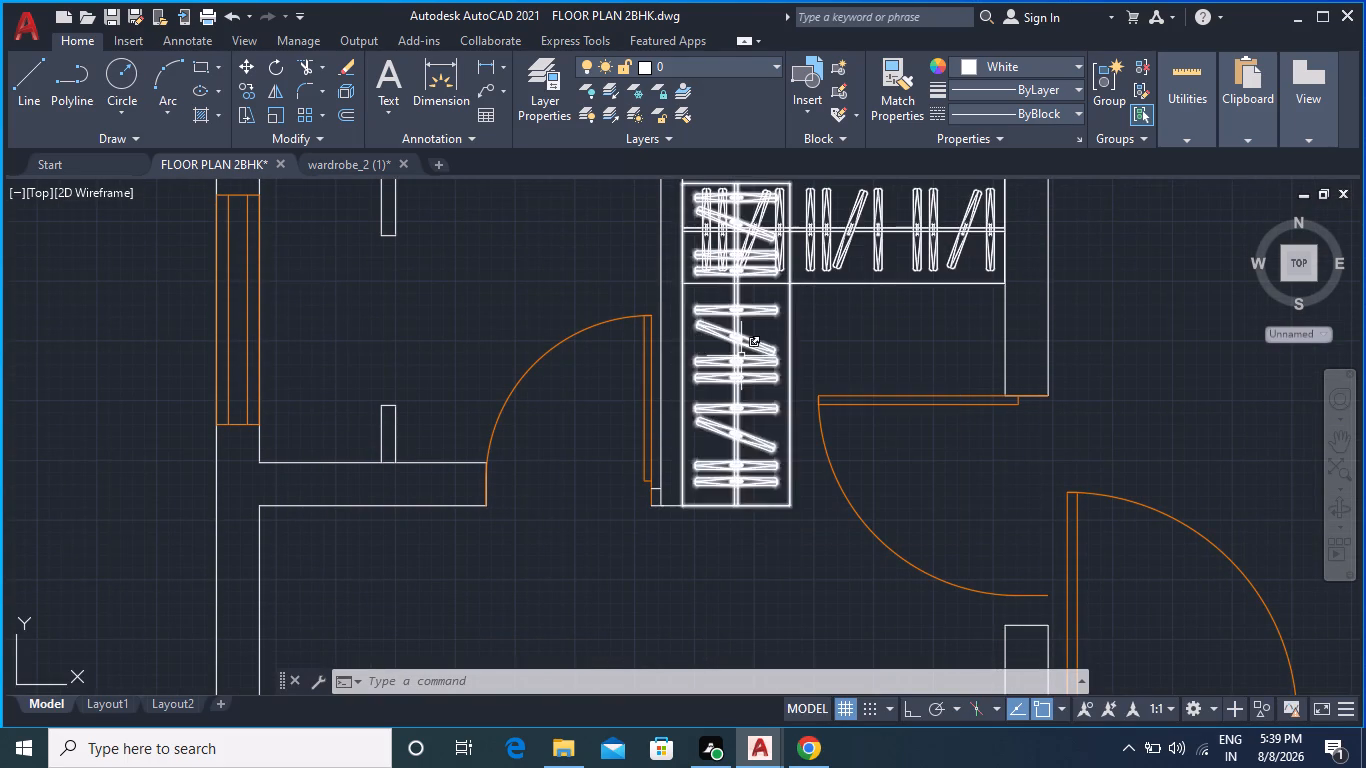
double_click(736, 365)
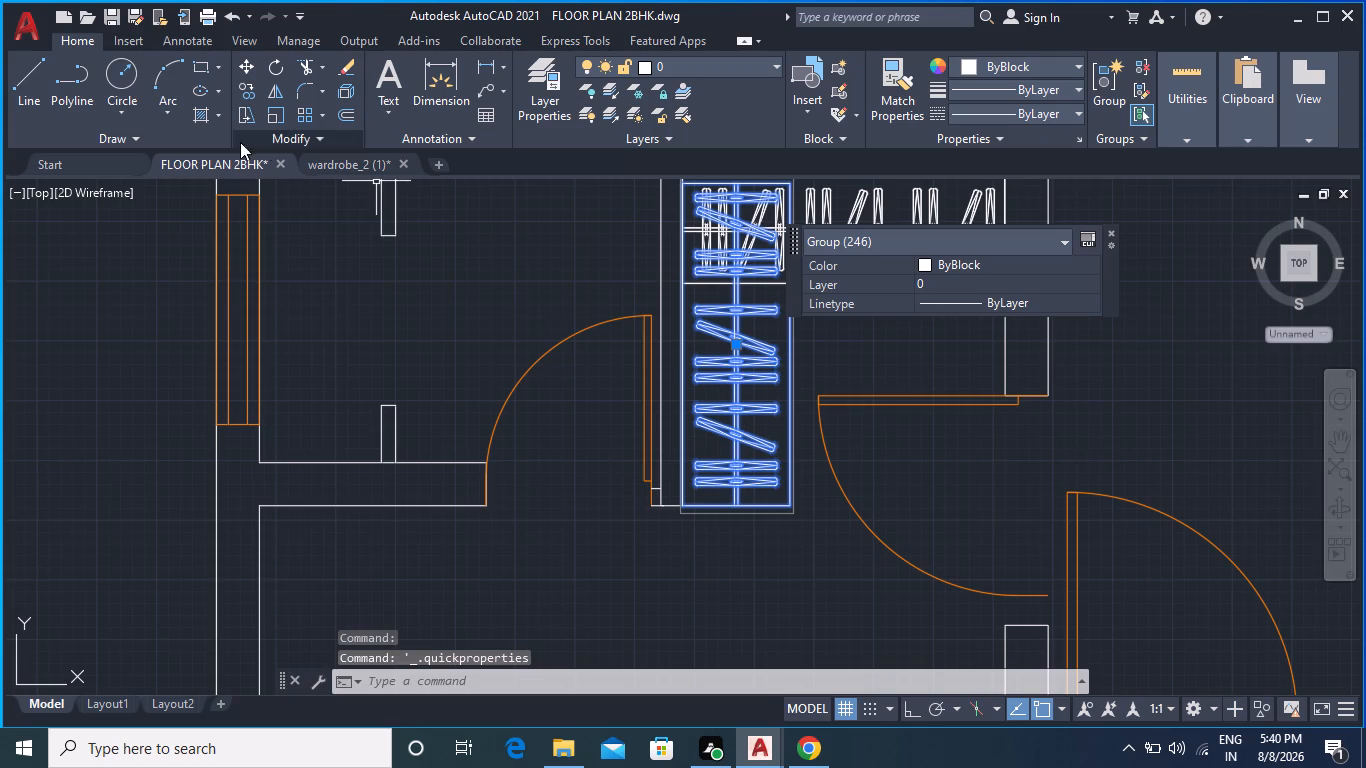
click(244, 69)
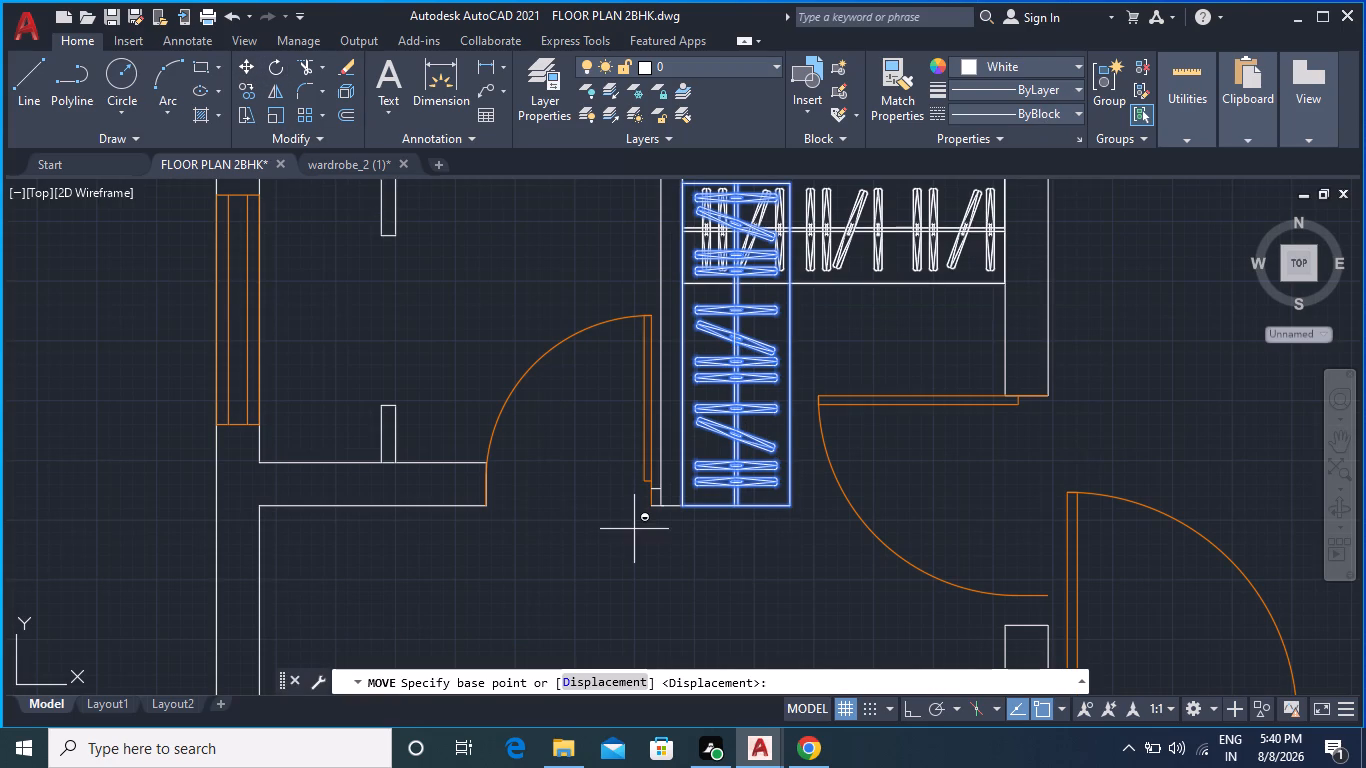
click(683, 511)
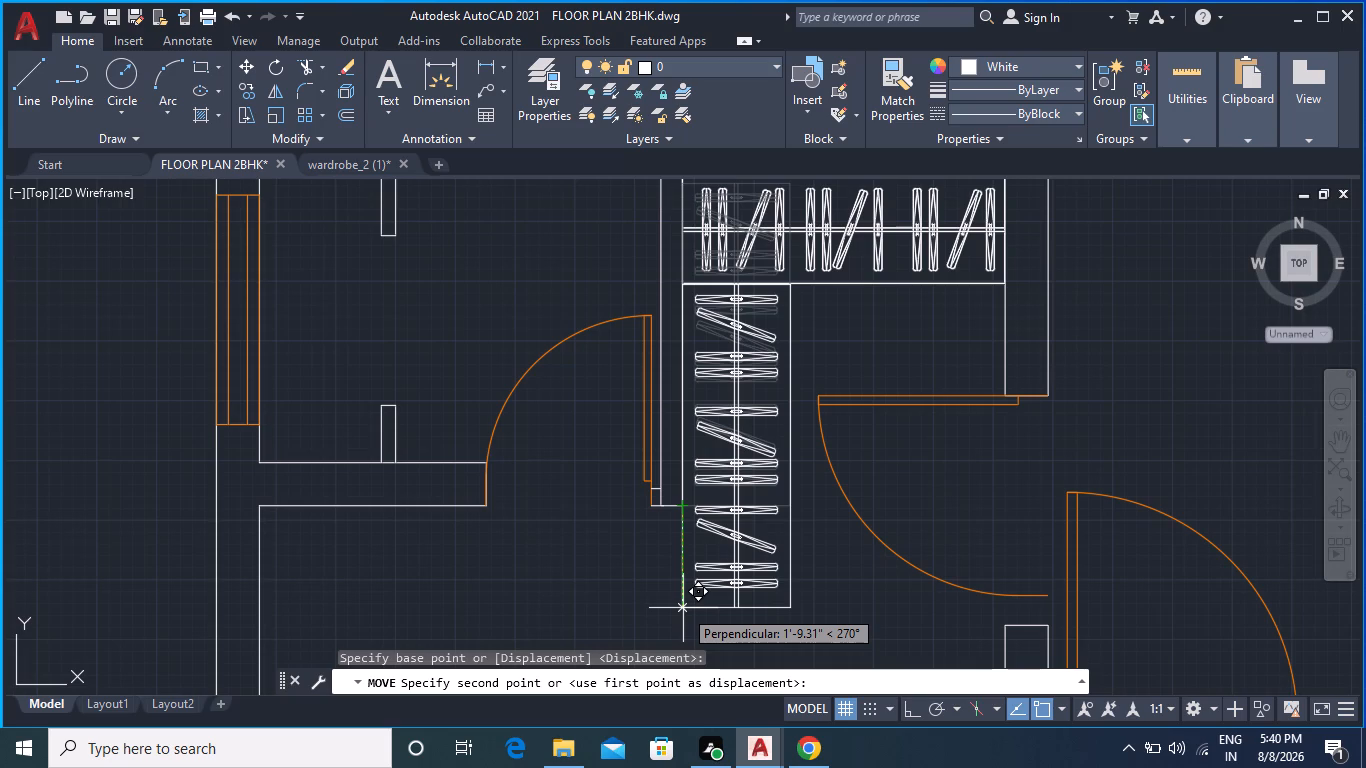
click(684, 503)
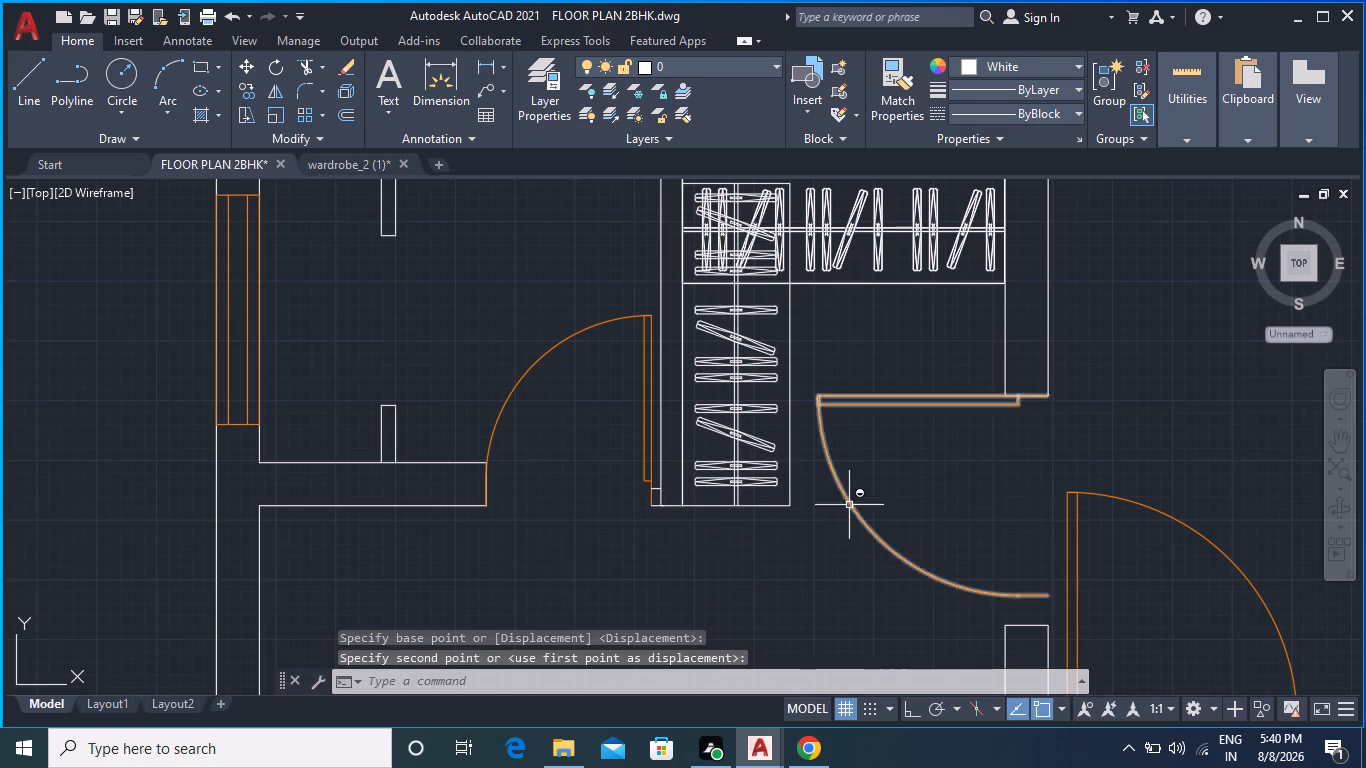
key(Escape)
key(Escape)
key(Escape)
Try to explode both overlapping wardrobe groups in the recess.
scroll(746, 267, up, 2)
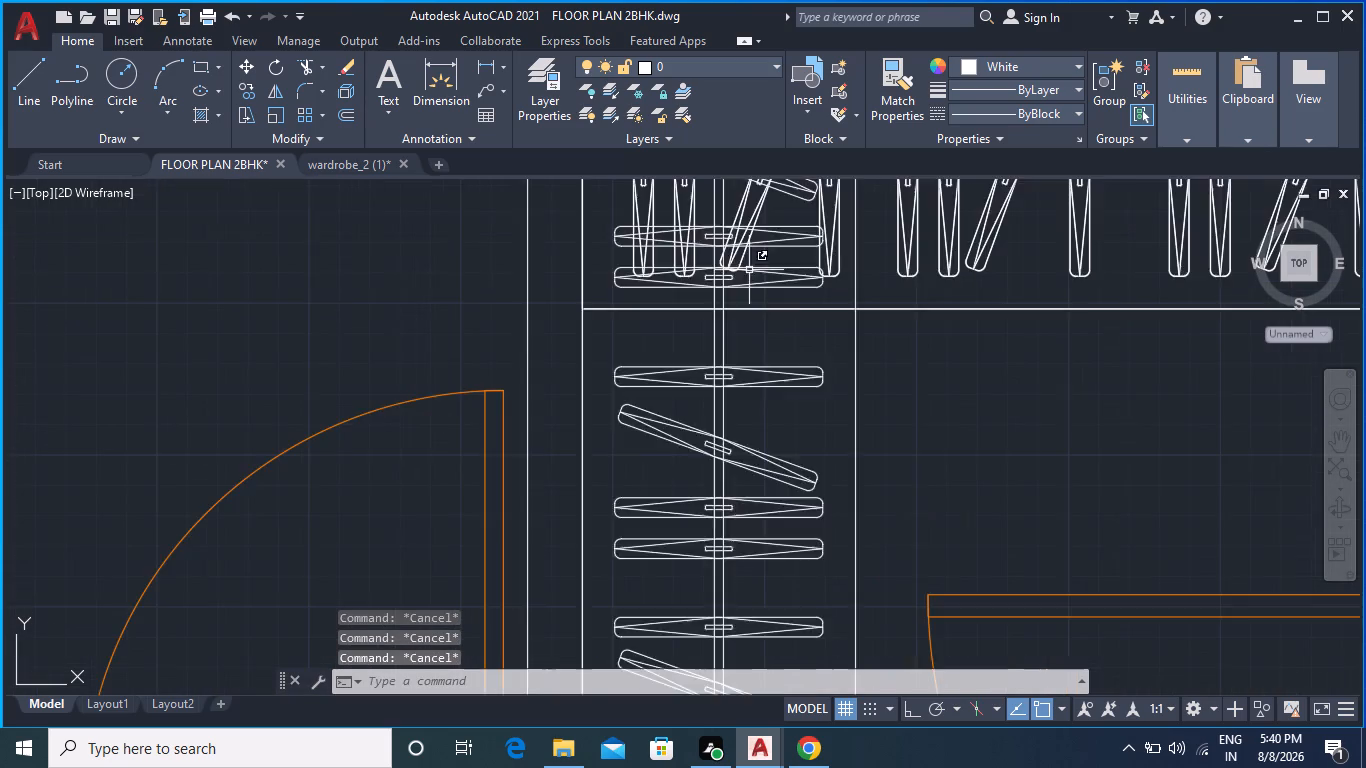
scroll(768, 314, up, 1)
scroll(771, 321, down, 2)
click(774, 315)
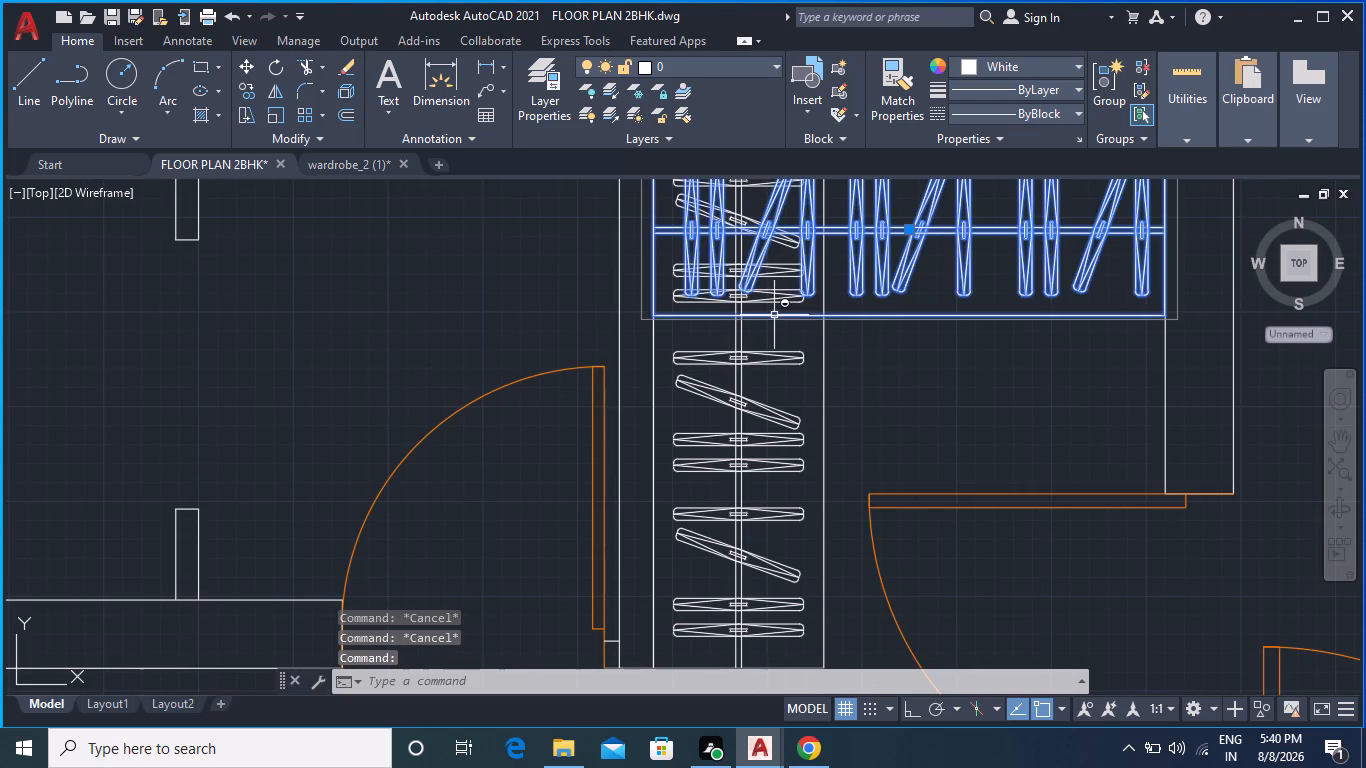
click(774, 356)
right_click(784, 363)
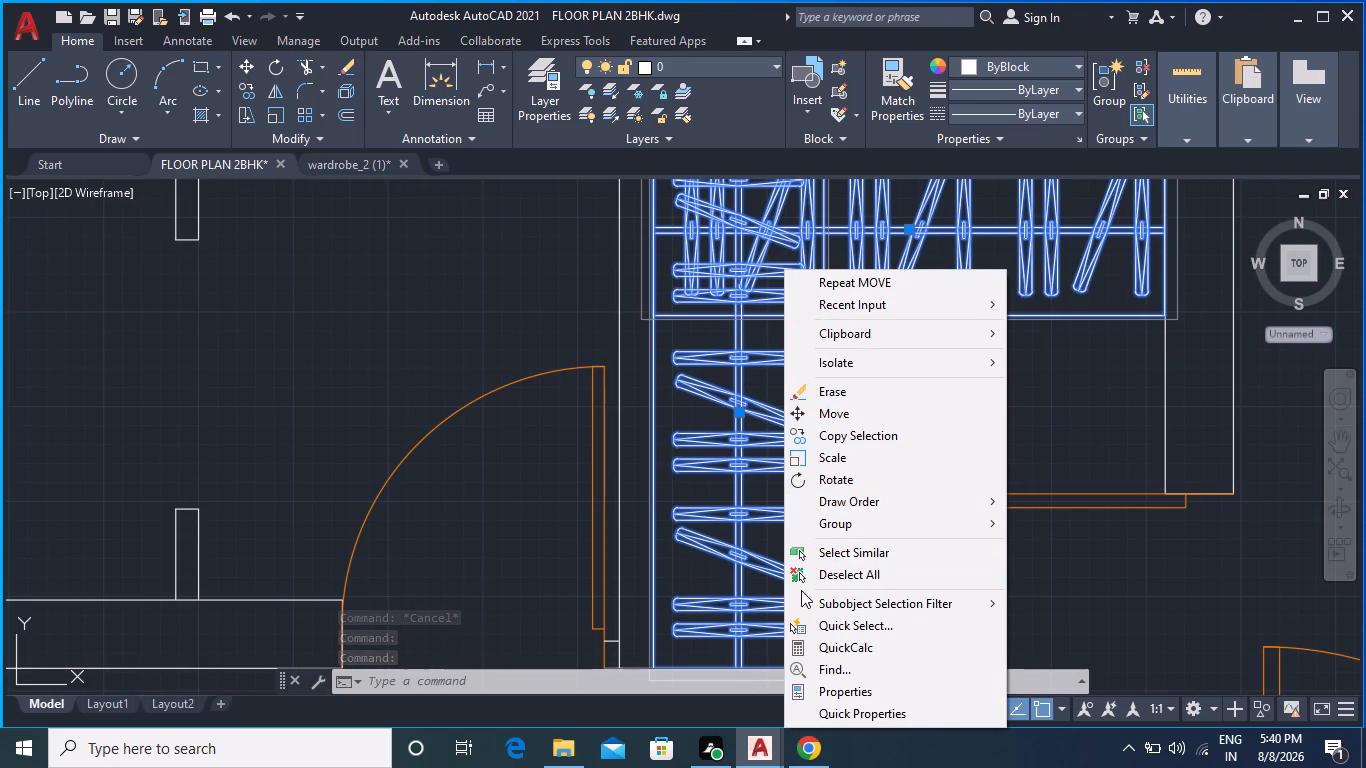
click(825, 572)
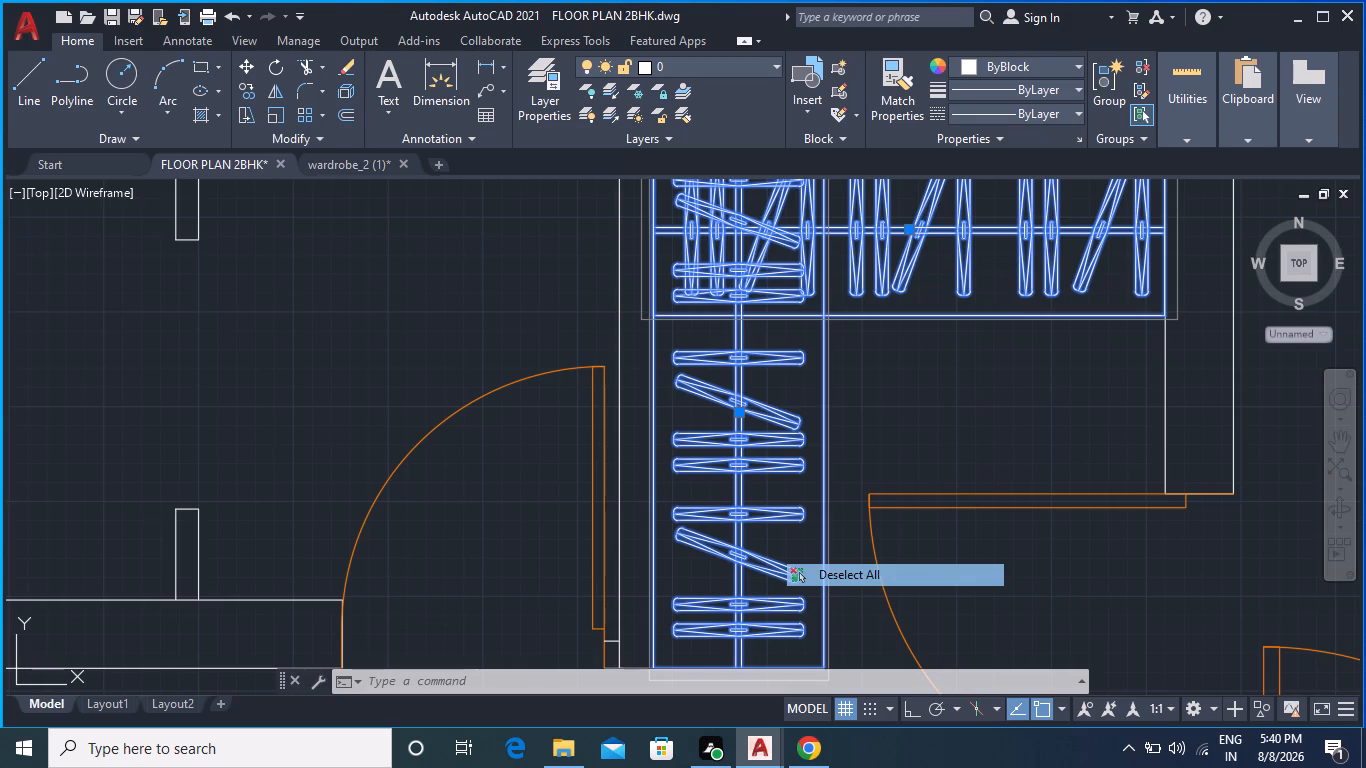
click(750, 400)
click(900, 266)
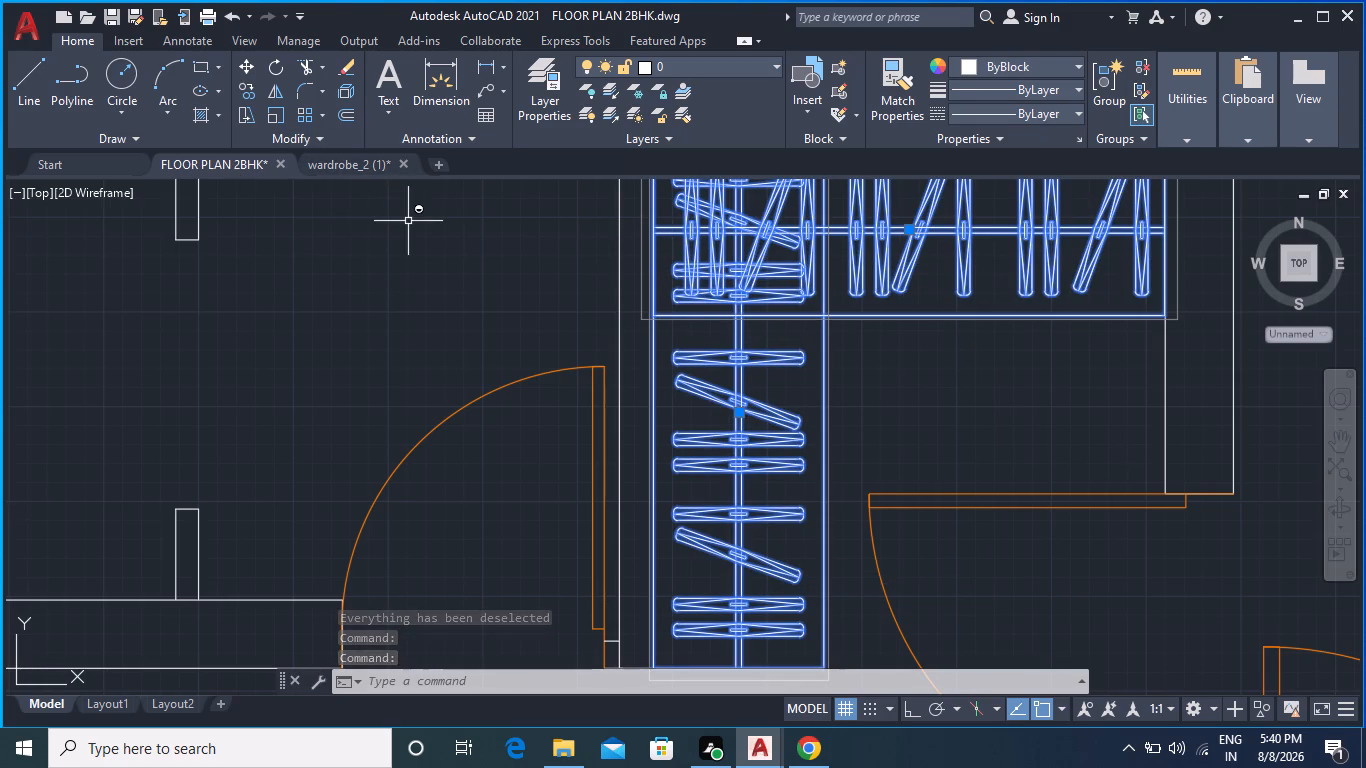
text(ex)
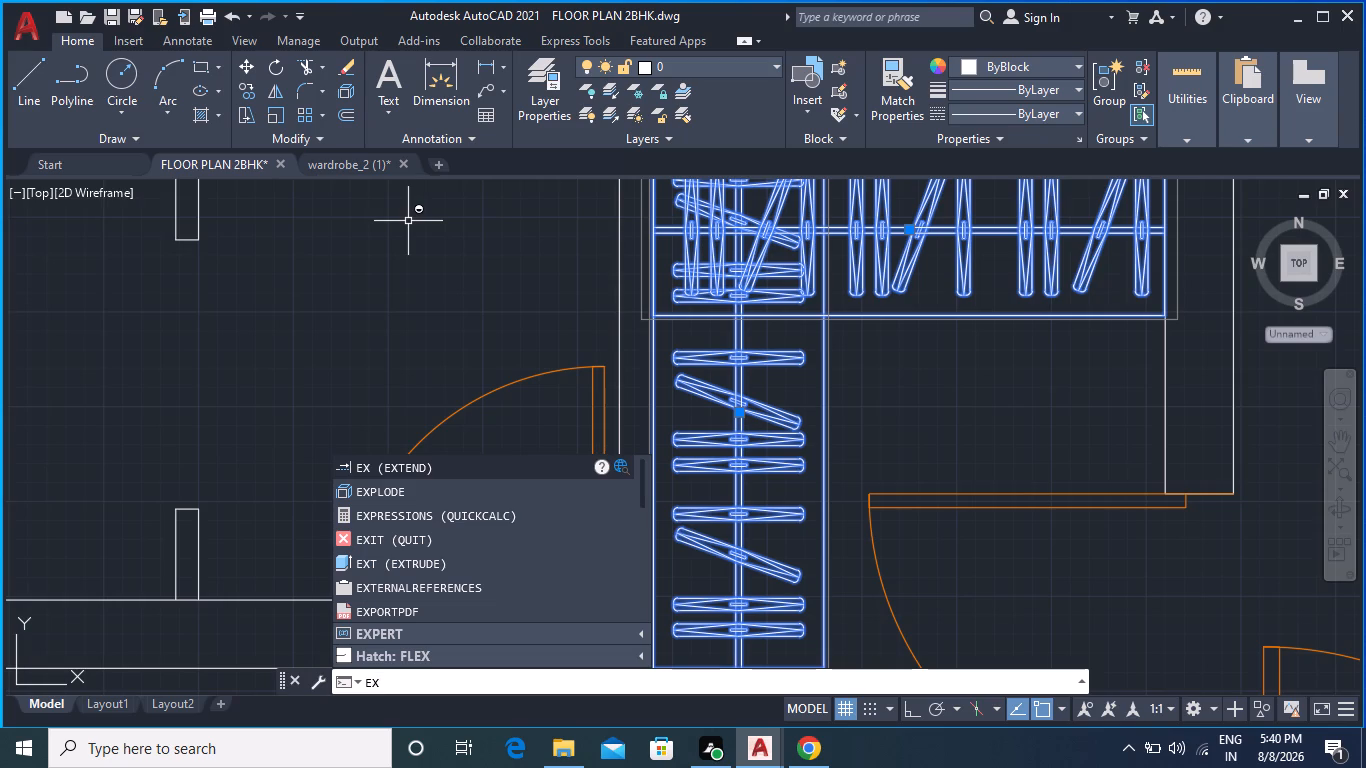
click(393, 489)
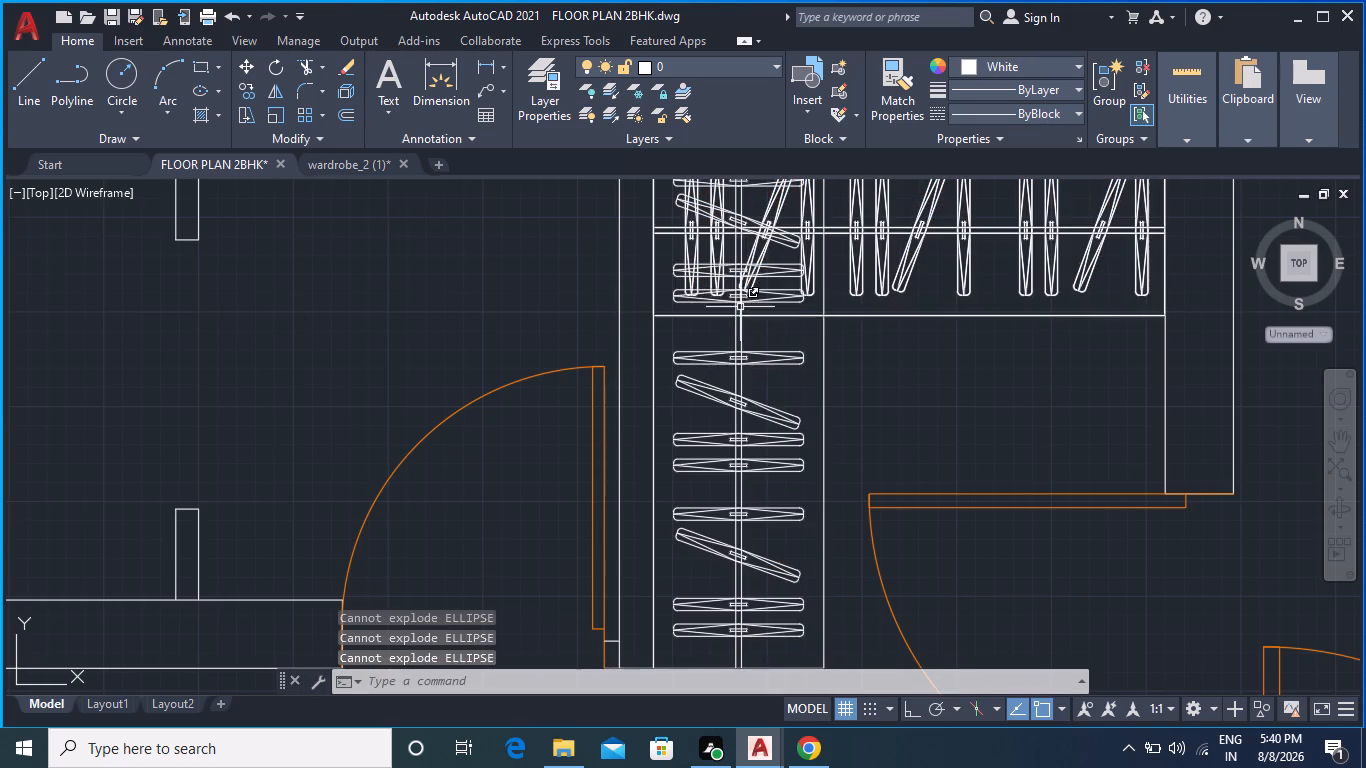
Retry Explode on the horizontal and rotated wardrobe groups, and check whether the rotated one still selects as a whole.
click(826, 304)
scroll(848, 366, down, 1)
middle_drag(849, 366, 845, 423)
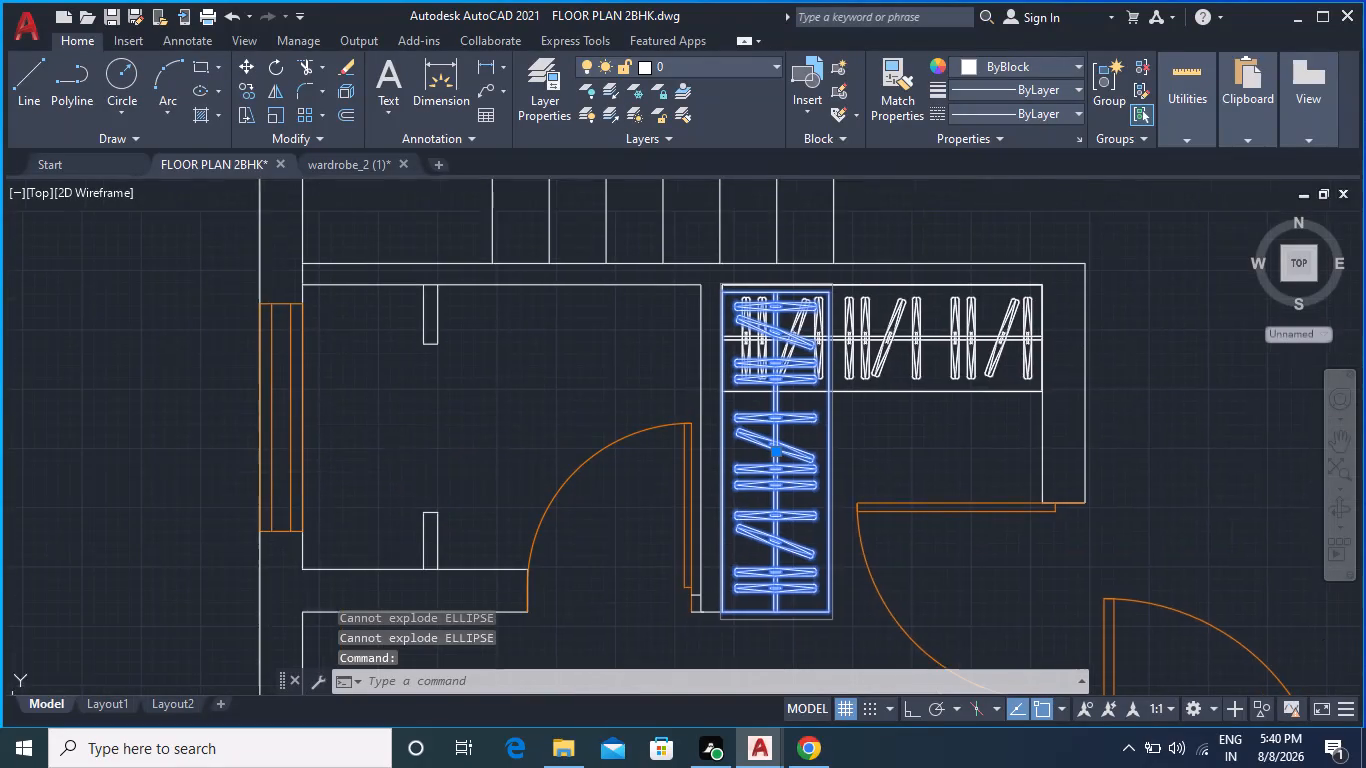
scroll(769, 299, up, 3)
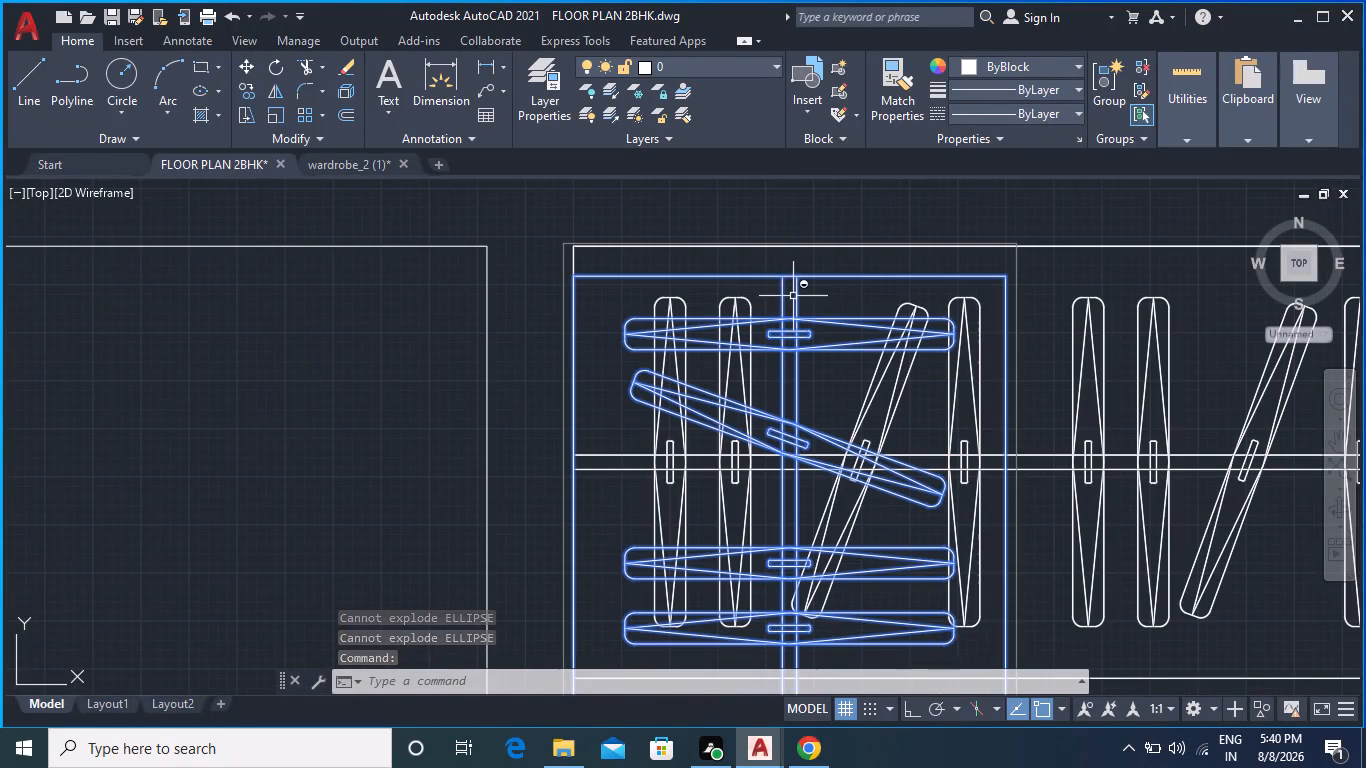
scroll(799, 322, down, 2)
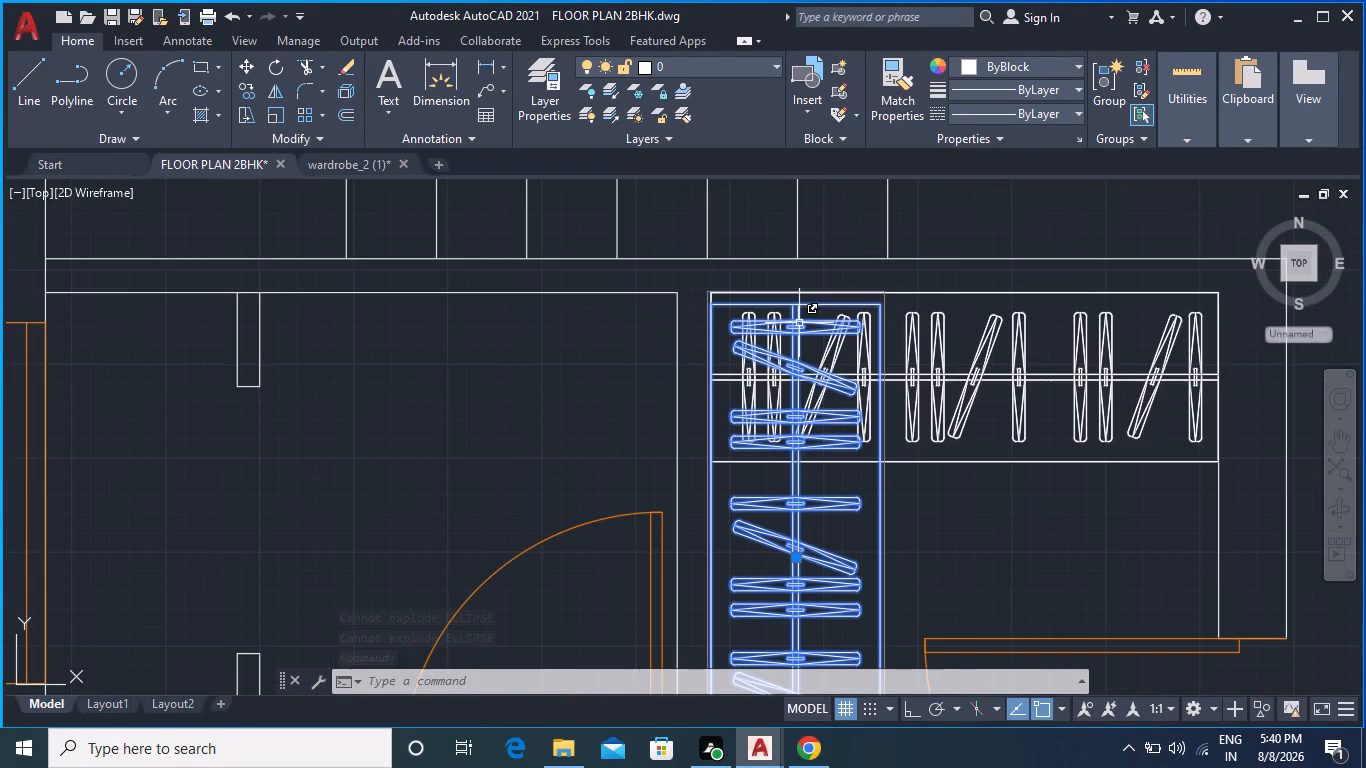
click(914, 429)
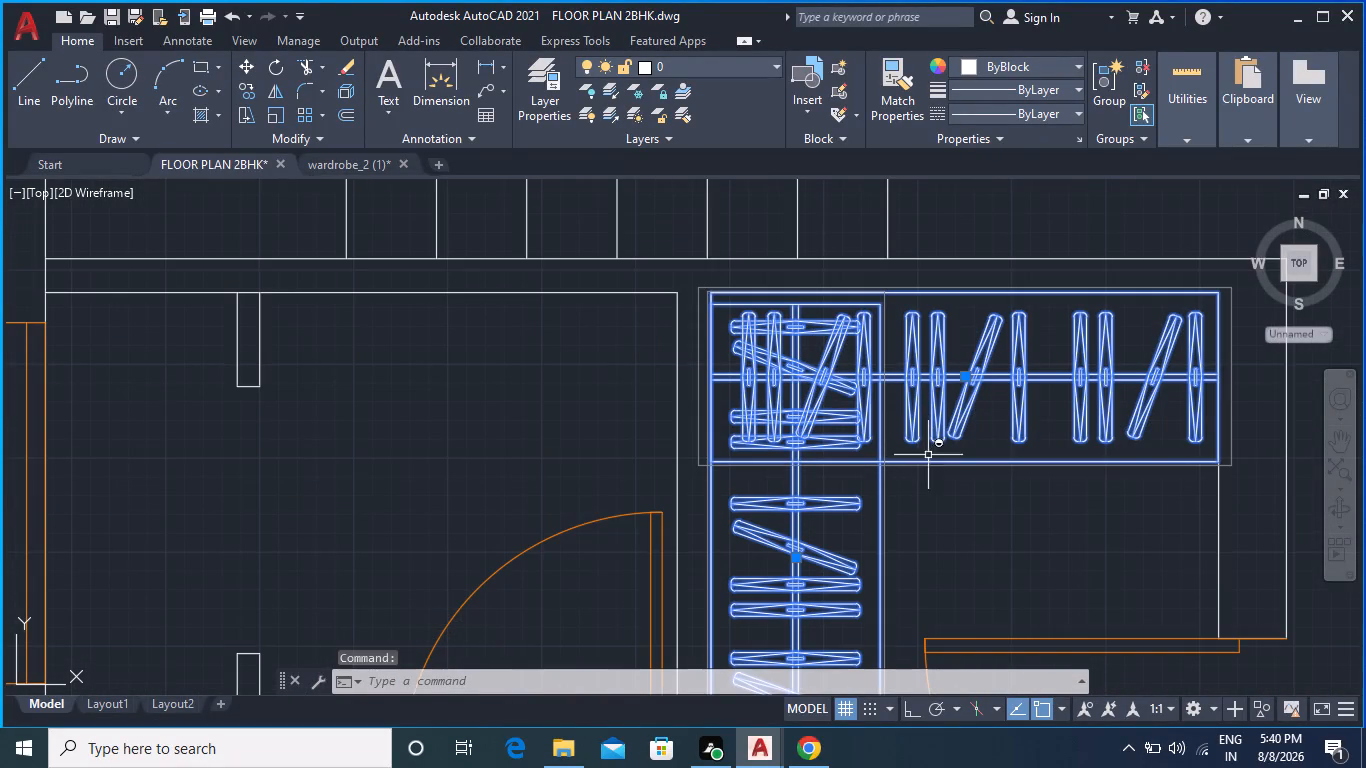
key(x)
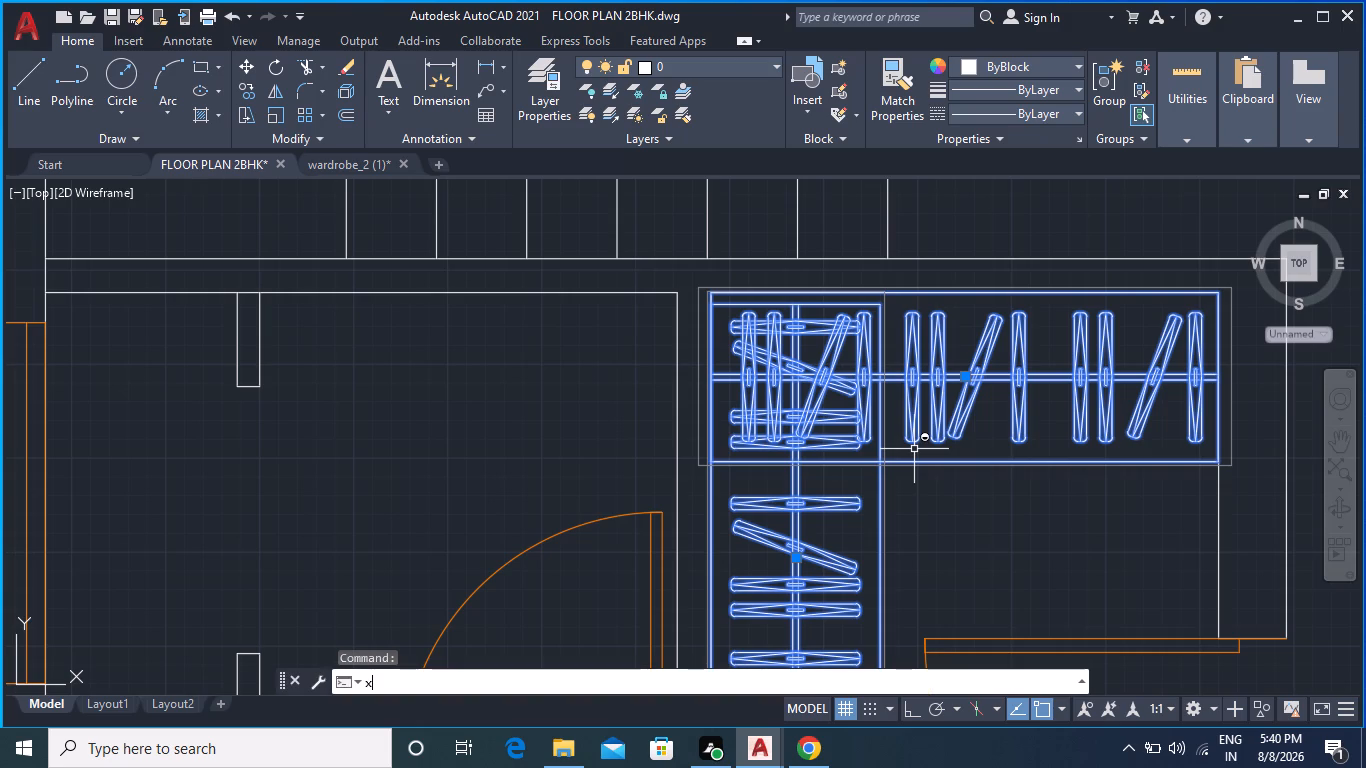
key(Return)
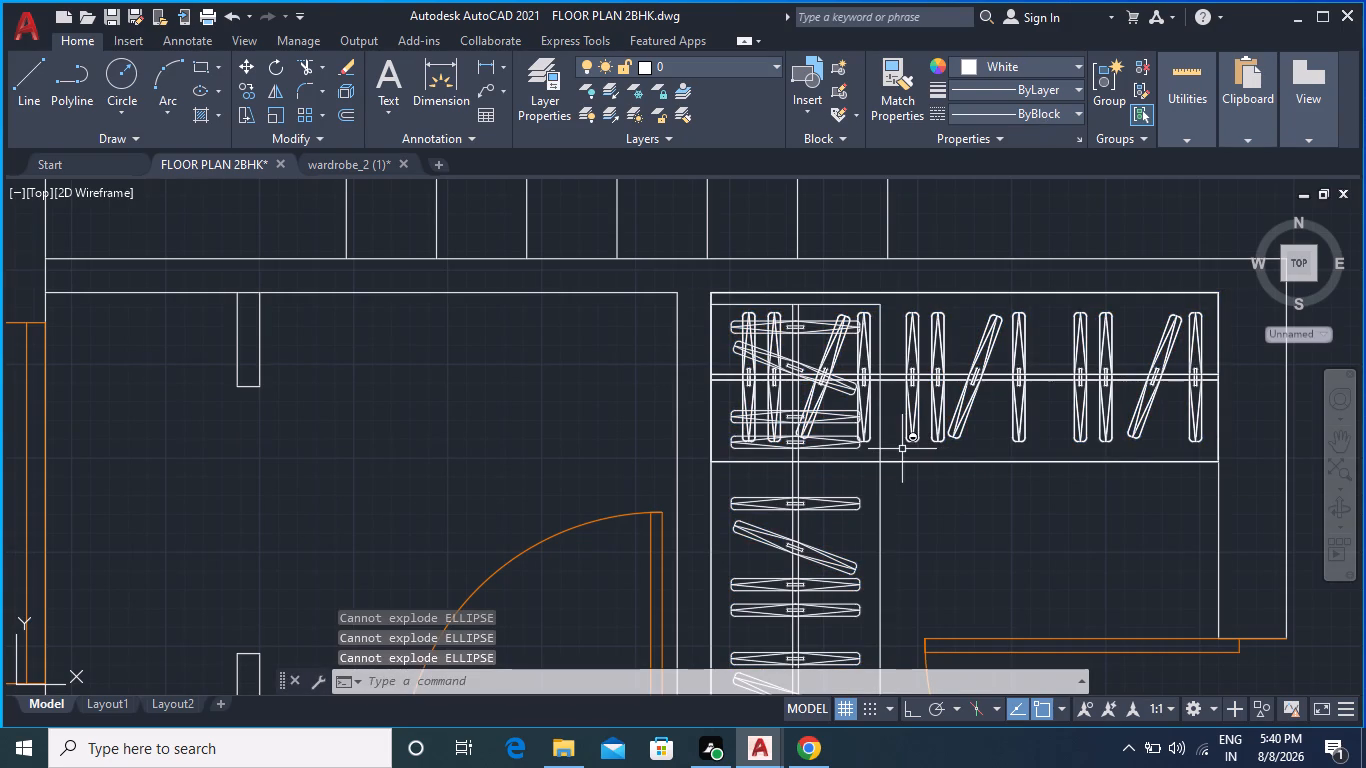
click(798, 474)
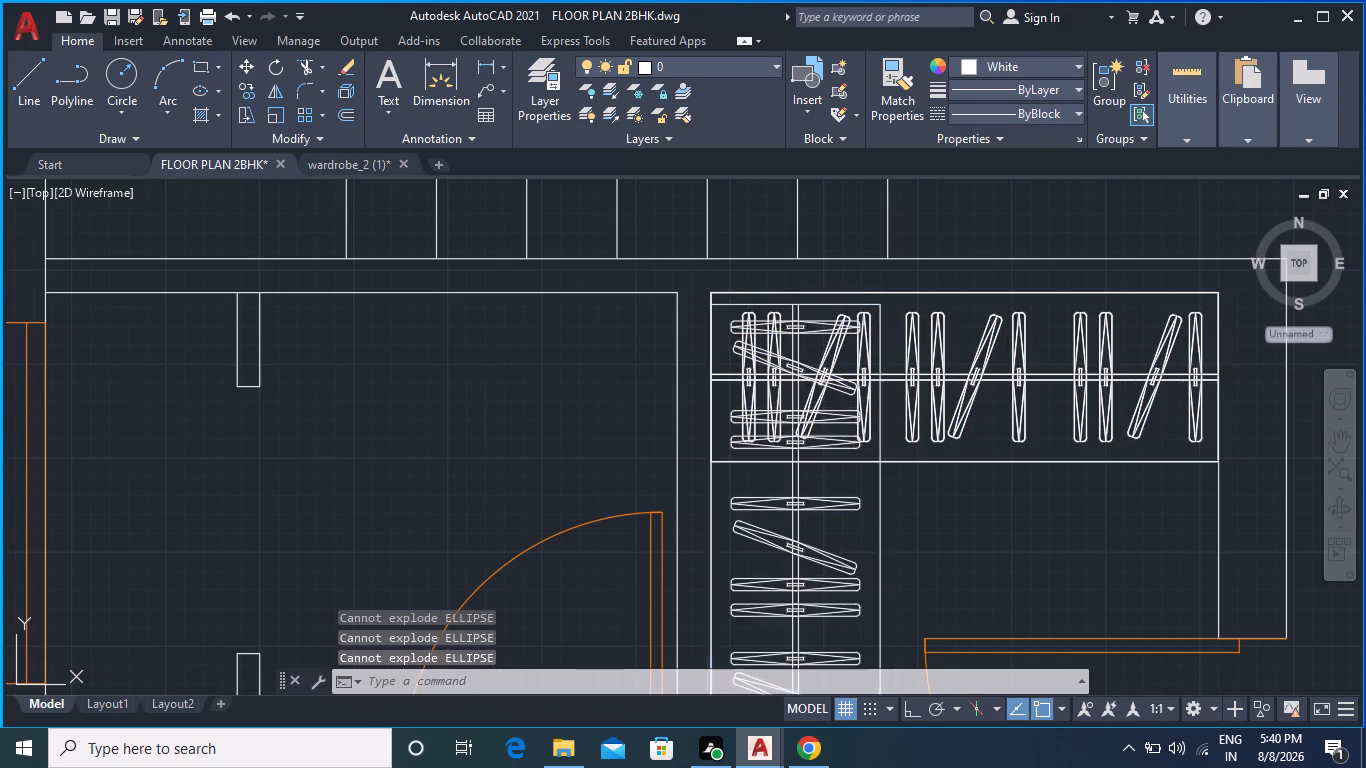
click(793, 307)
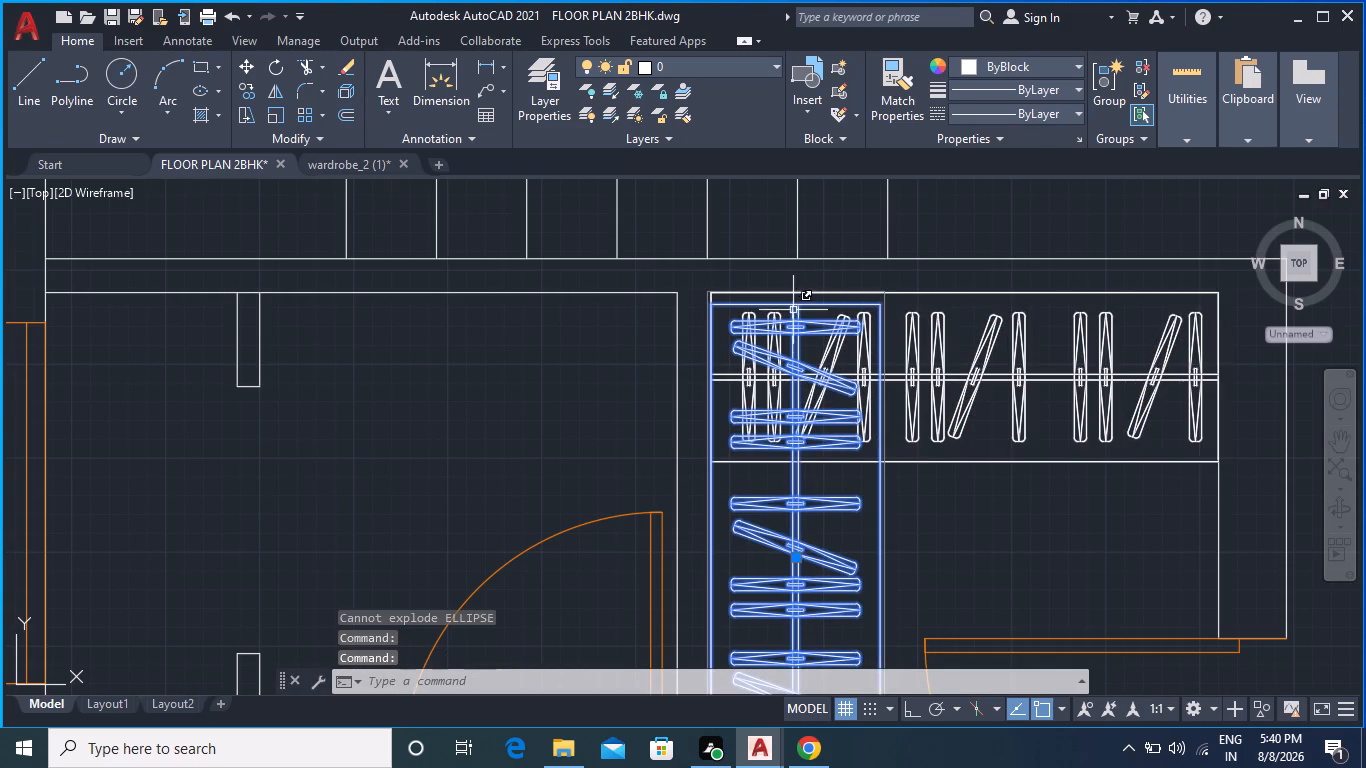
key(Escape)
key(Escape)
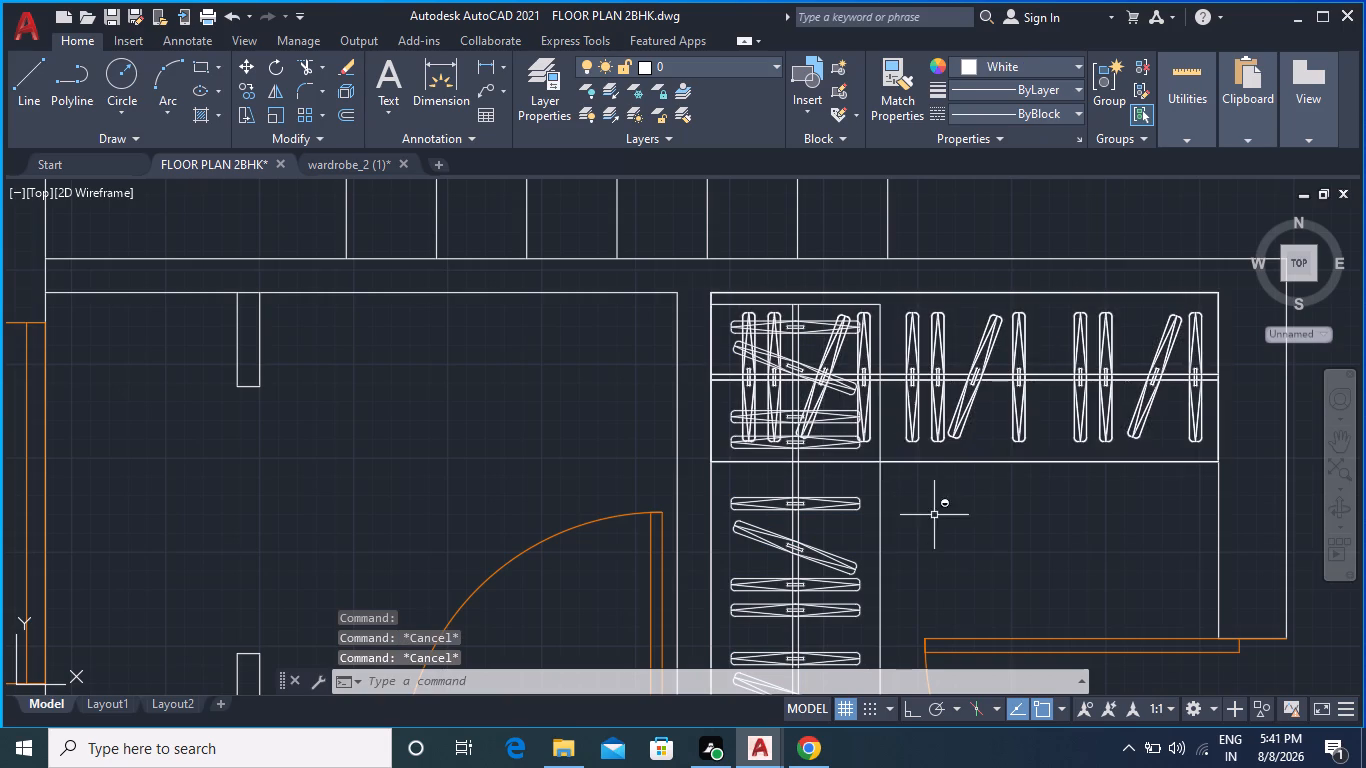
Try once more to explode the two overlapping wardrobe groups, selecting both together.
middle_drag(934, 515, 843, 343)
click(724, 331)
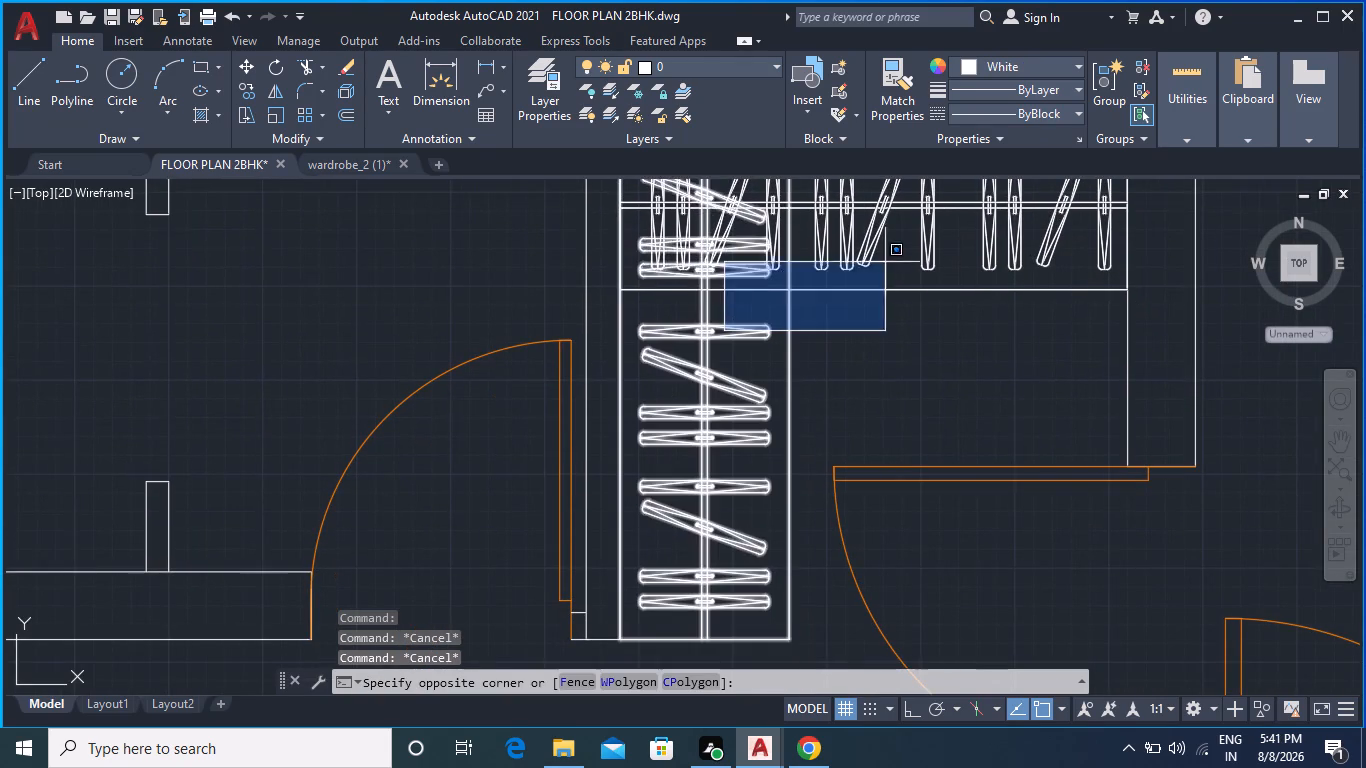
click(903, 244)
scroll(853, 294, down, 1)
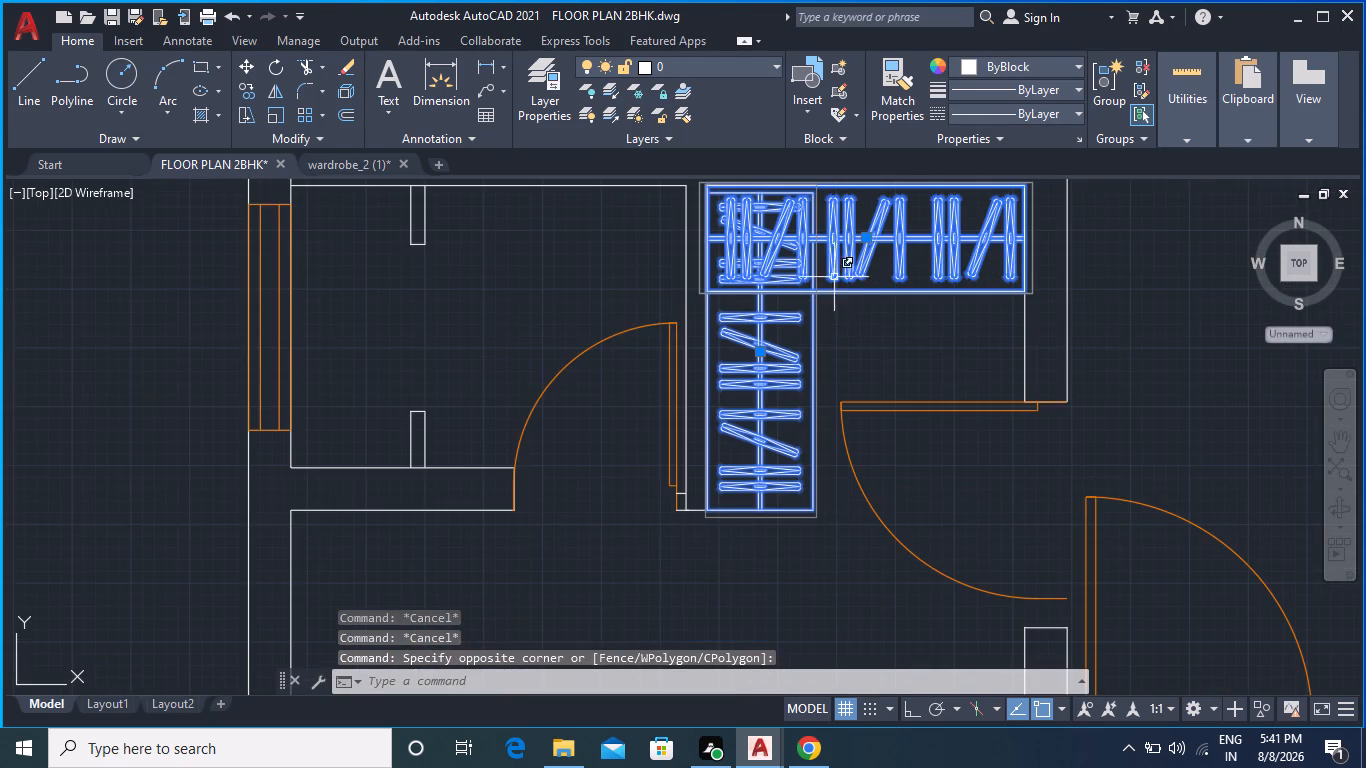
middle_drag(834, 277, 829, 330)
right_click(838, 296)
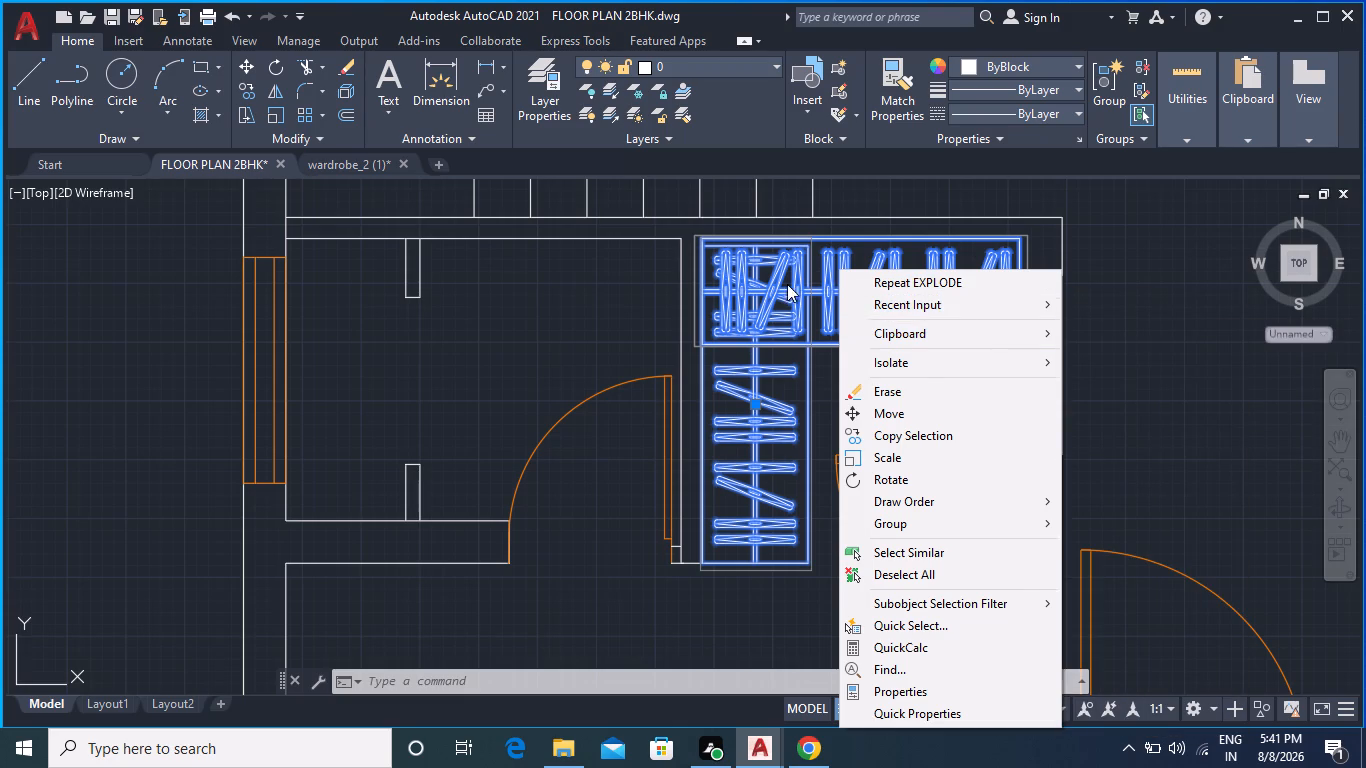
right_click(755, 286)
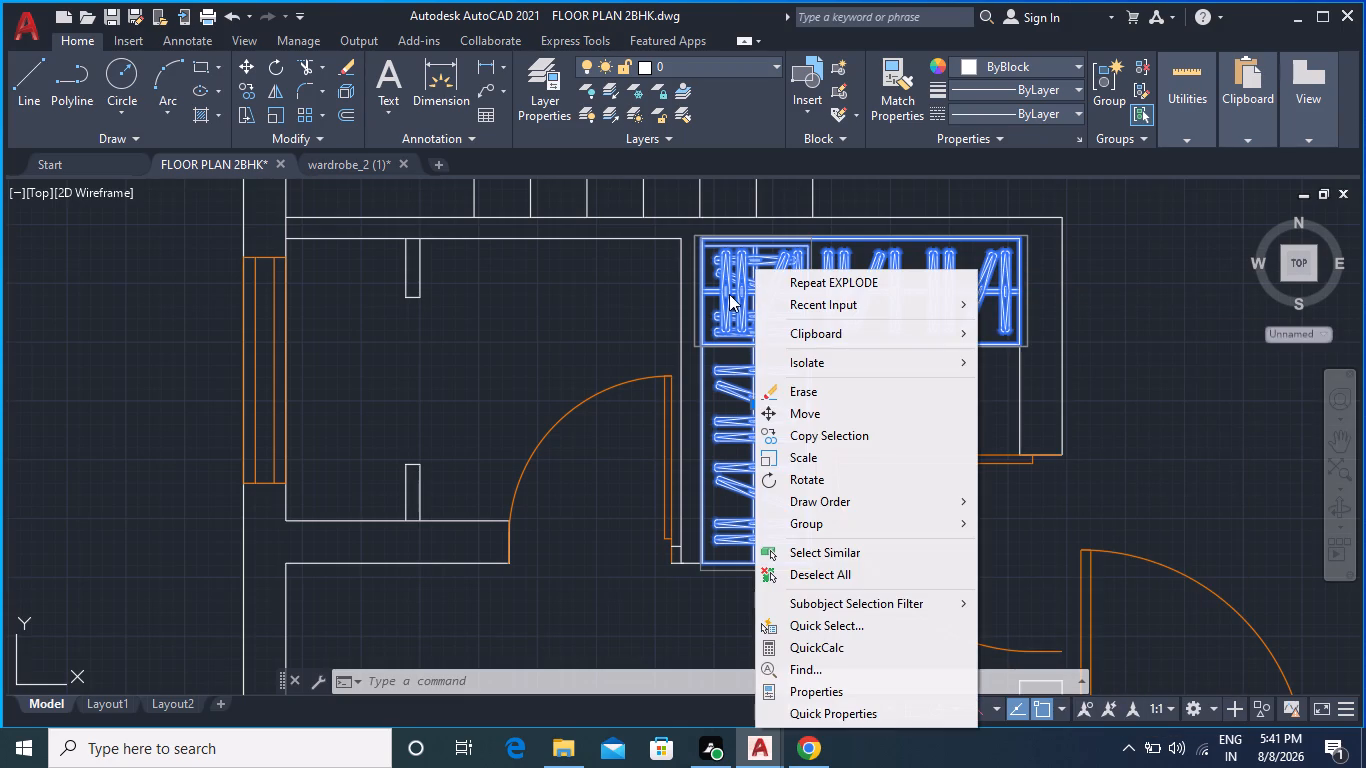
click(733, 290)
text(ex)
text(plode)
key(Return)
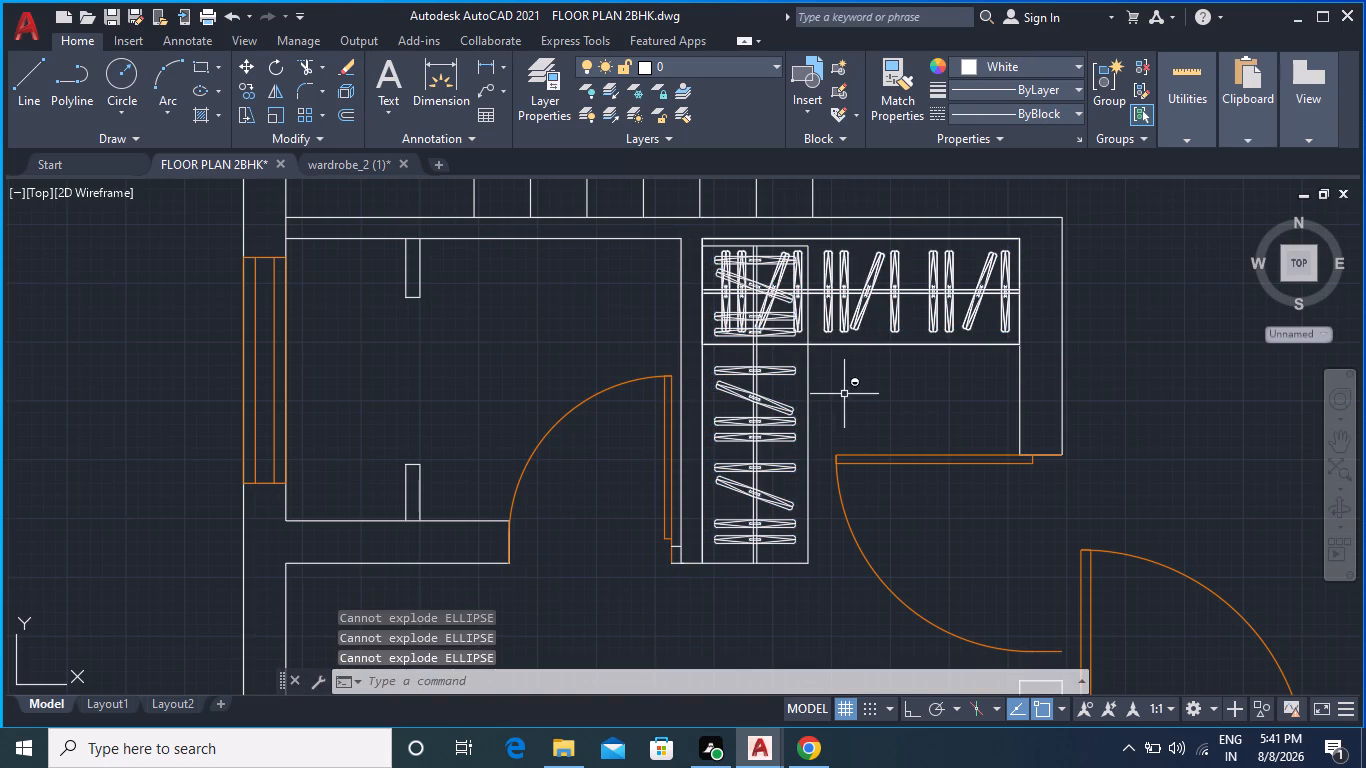
Move the rotated wardrobe copy down by its centre grip, clear of the horizontal wardrobe and slightly off the recess's left wall.
click(760, 369)
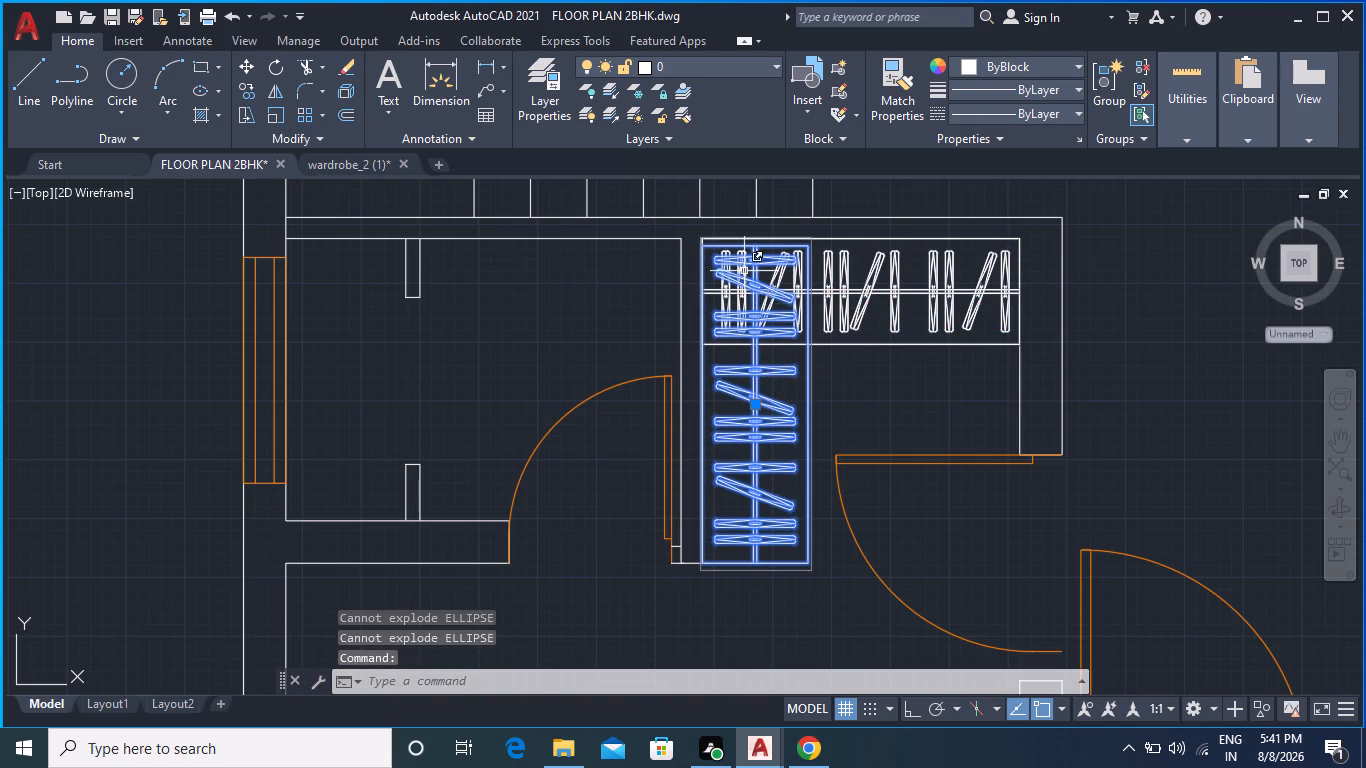
scroll(742, 251, up, 3)
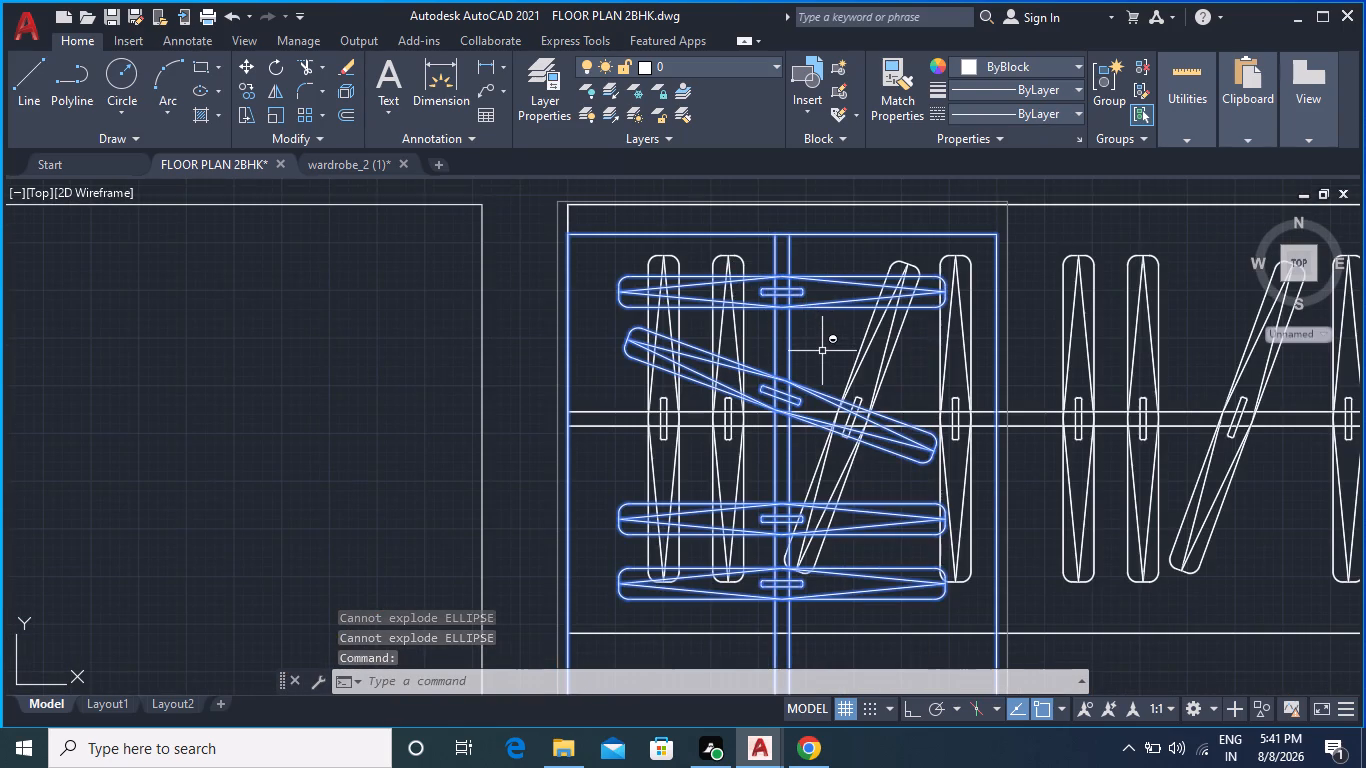
scroll(822, 351, down, 1)
middle_drag(849, 497, 795, 314)
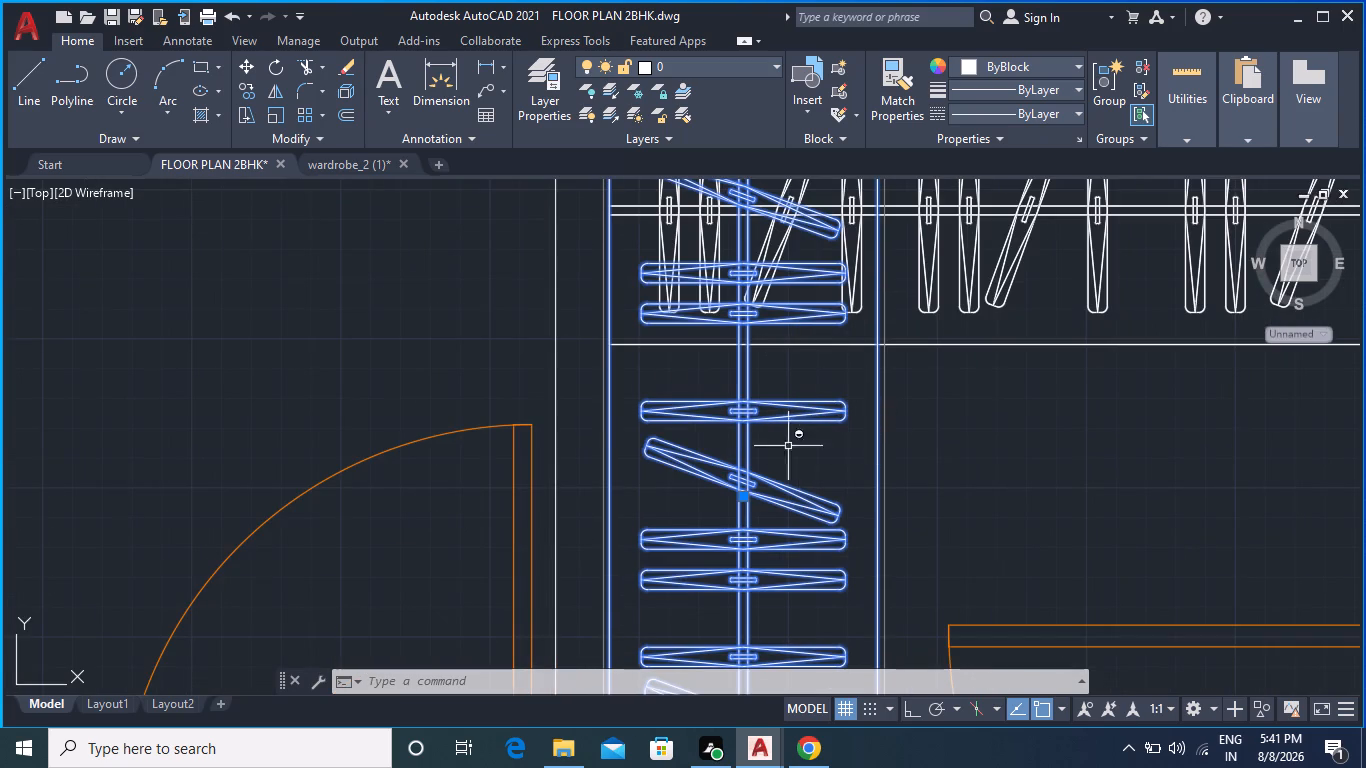
click(747, 499)
scroll(745, 542, down, 3)
middle_drag(745, 542, 748, 324)
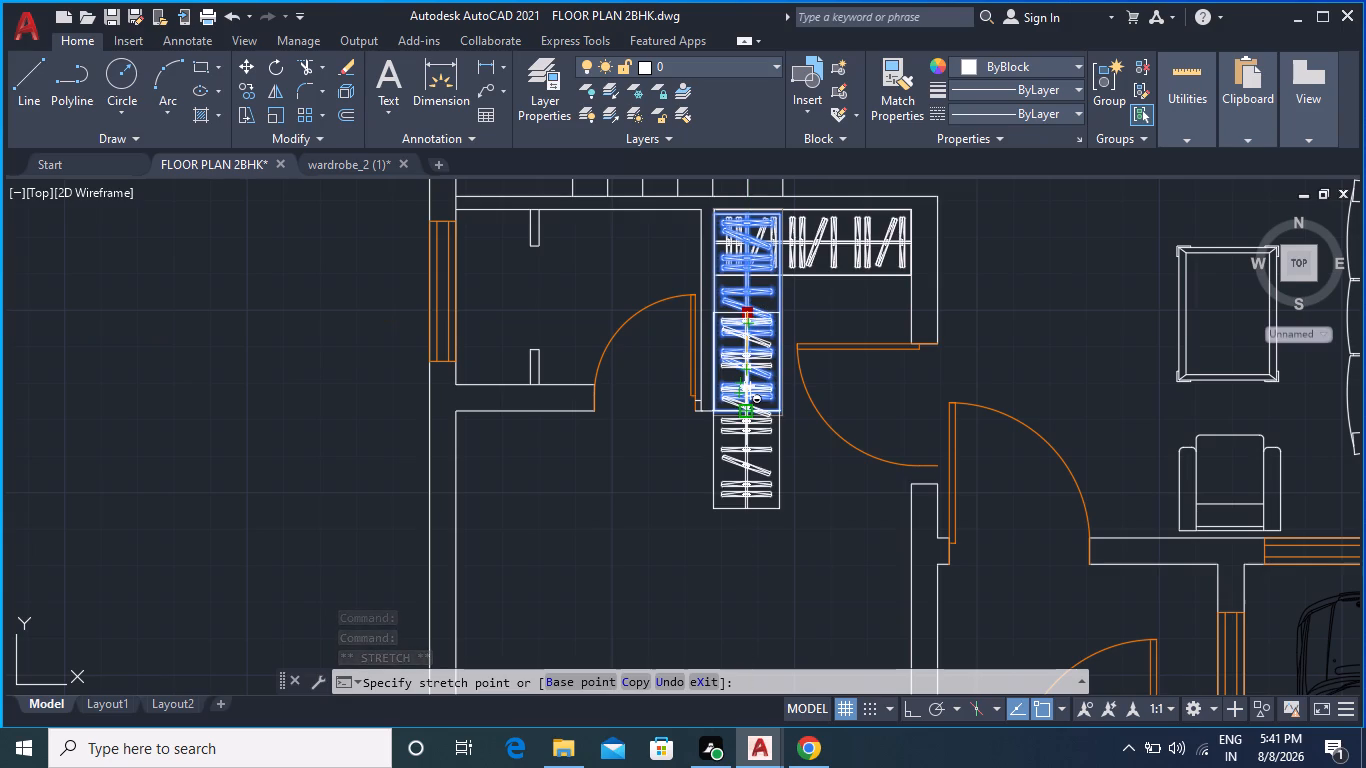
scroll(746, 417, up, 2)
scroll(746, 417, down, 2)
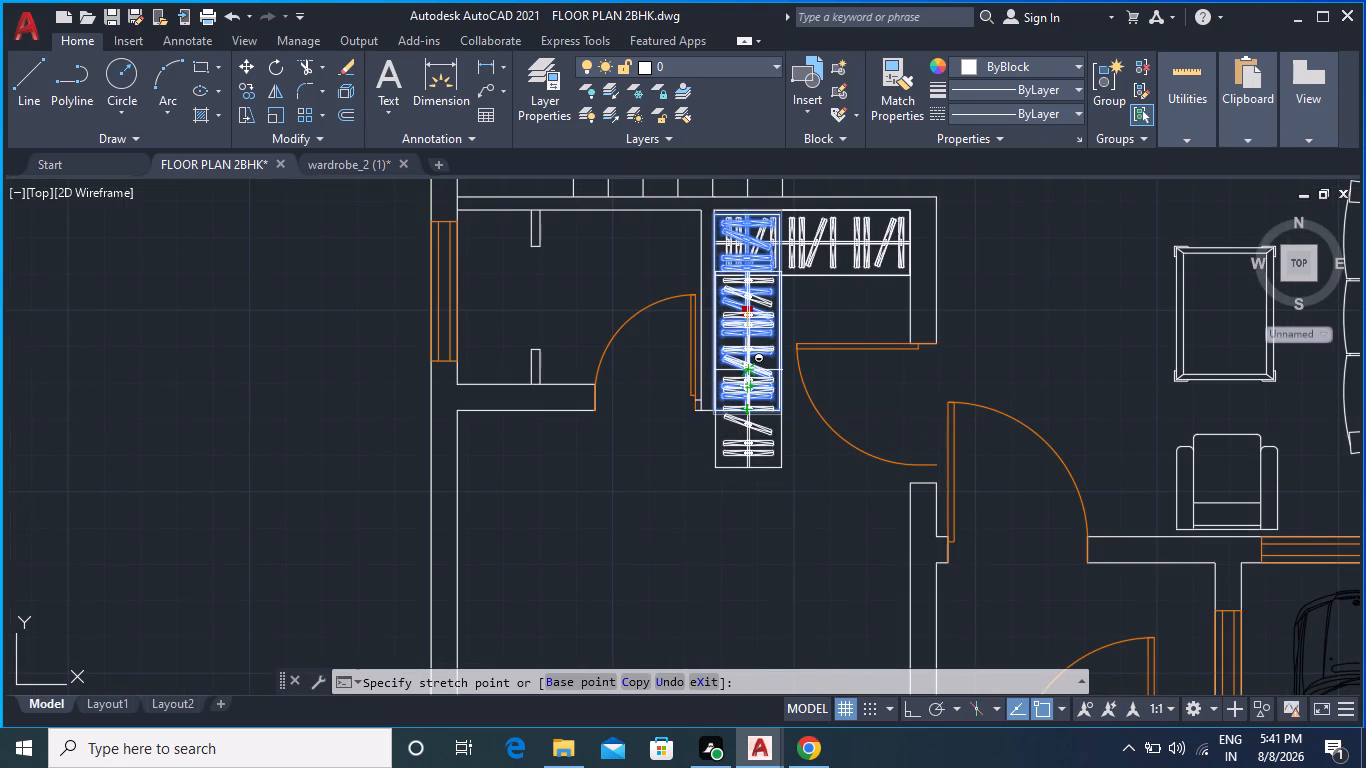
click(750, 379)
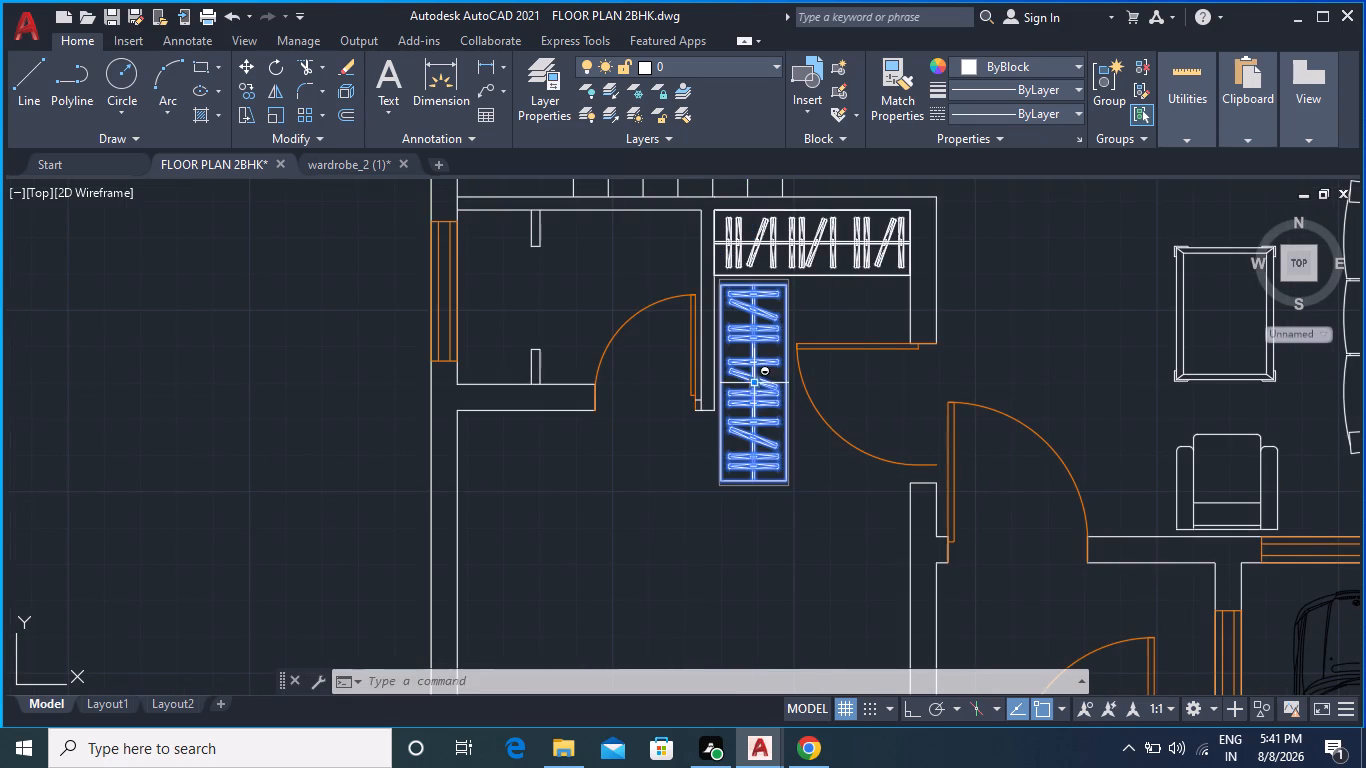
key(Escape)
key(Escape)
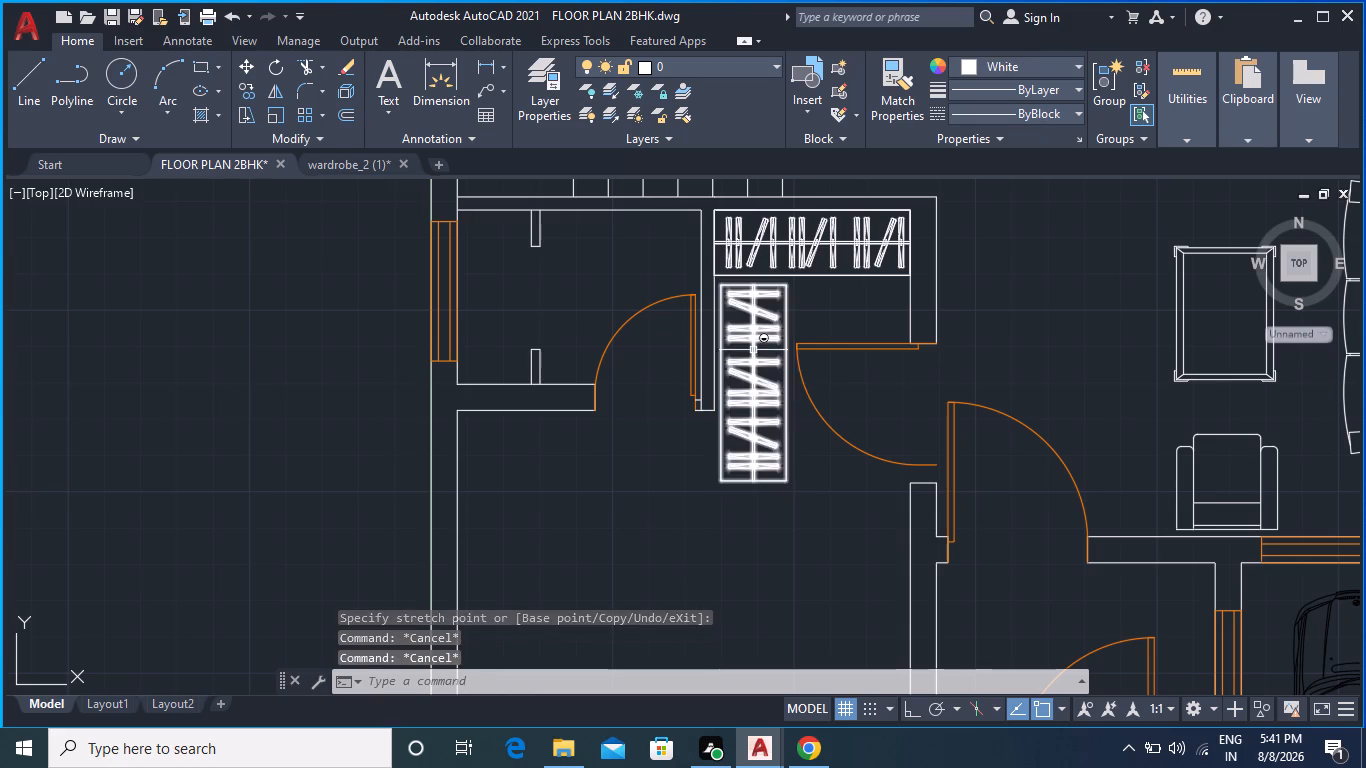
key(Escape)
scroll(752, 291, up, 3)
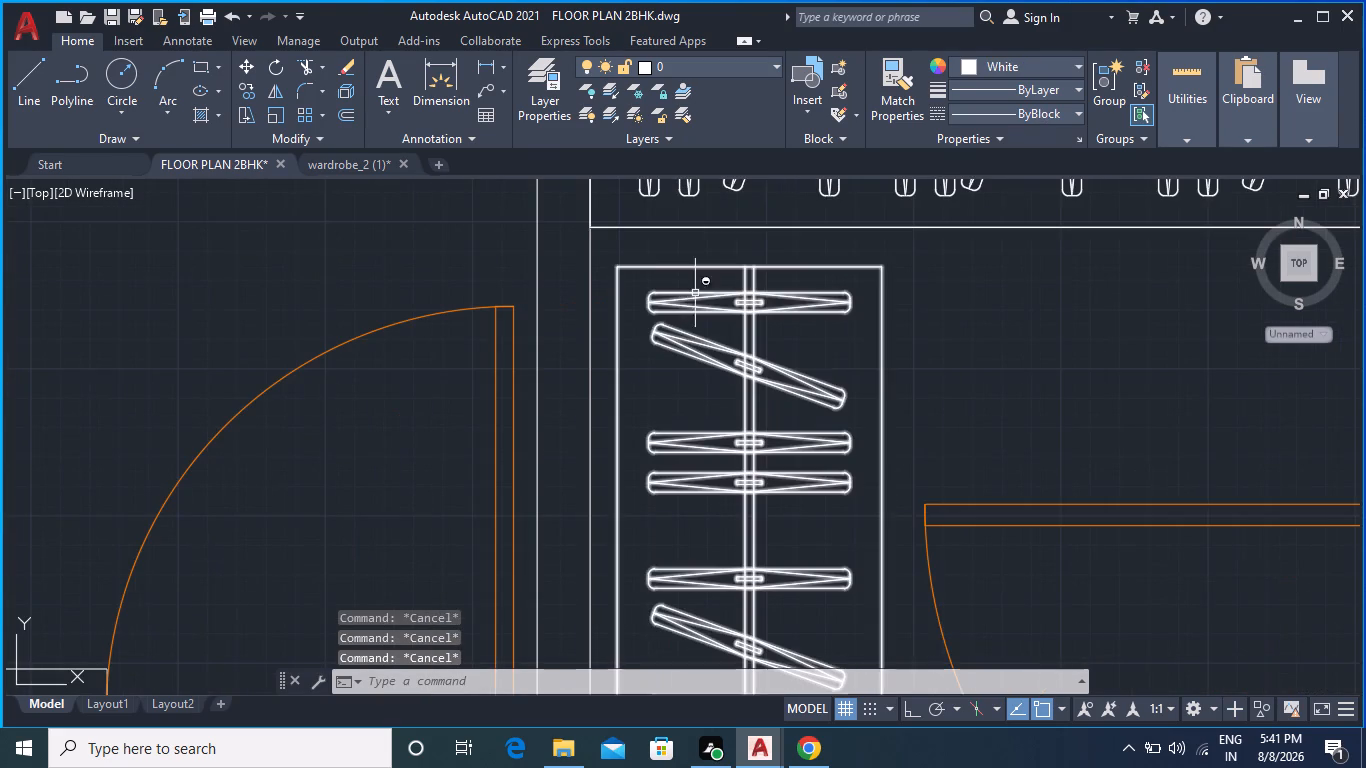
Move the rotated wardrobe so its top-left corner meets the recess wall directly beneath the horizontal wardrobe's lower-left corner.
click(709, 299)
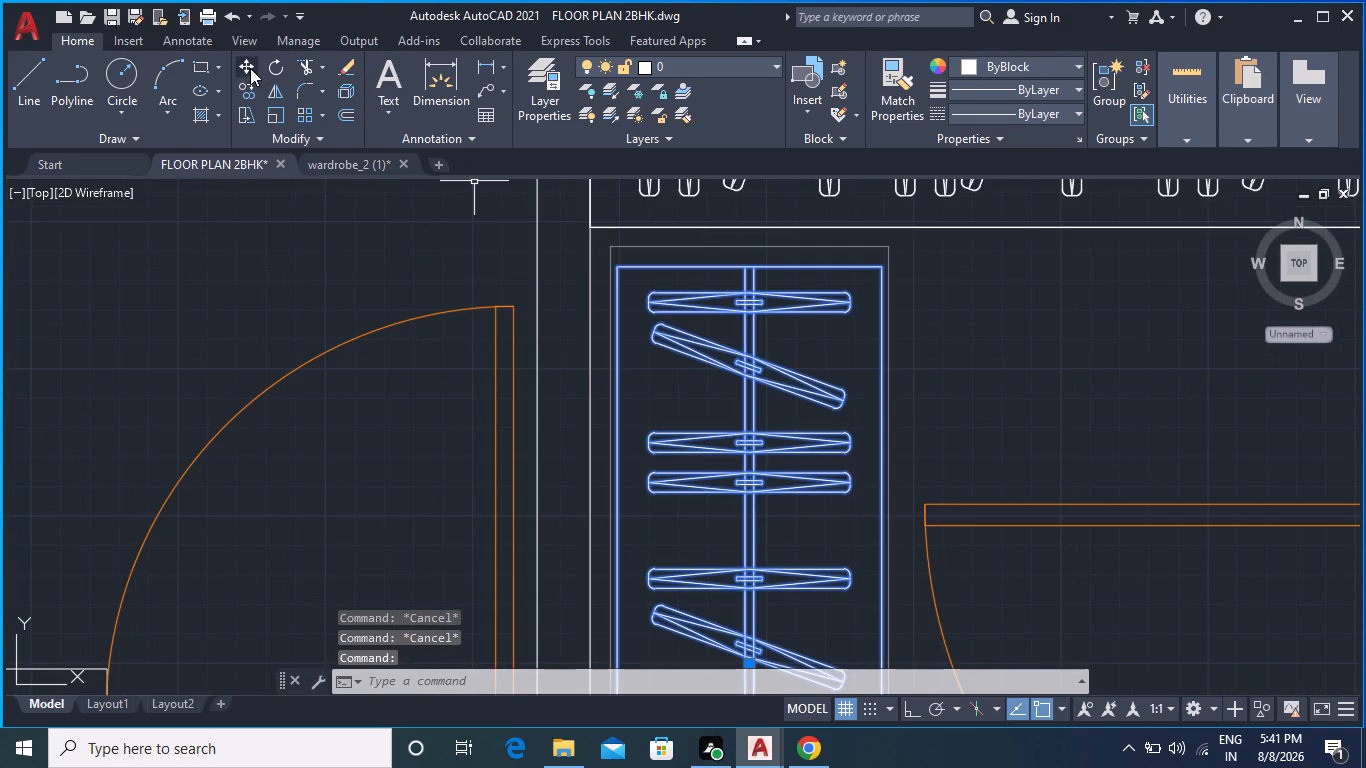
click(249, 67)
scroll(657, 251, up, 1)
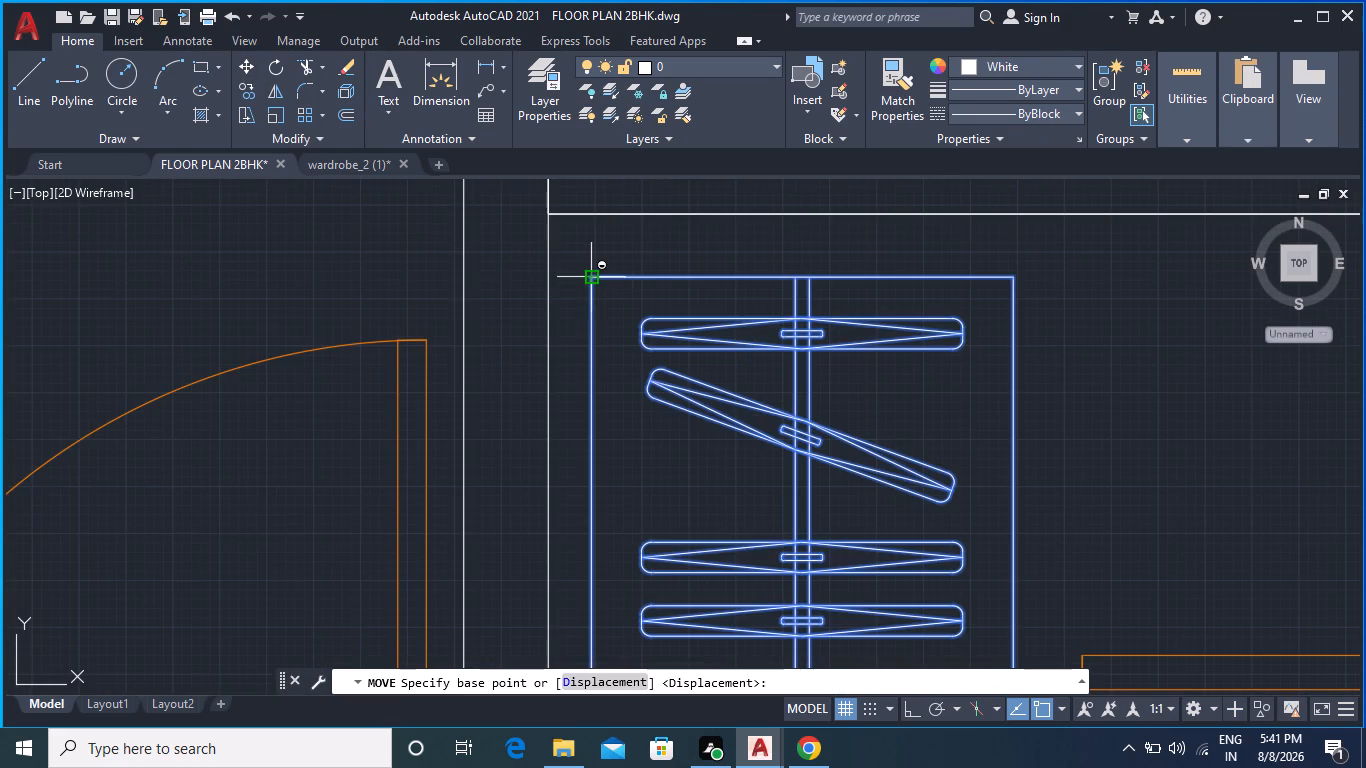
click(591, 279)
click(551, 218)
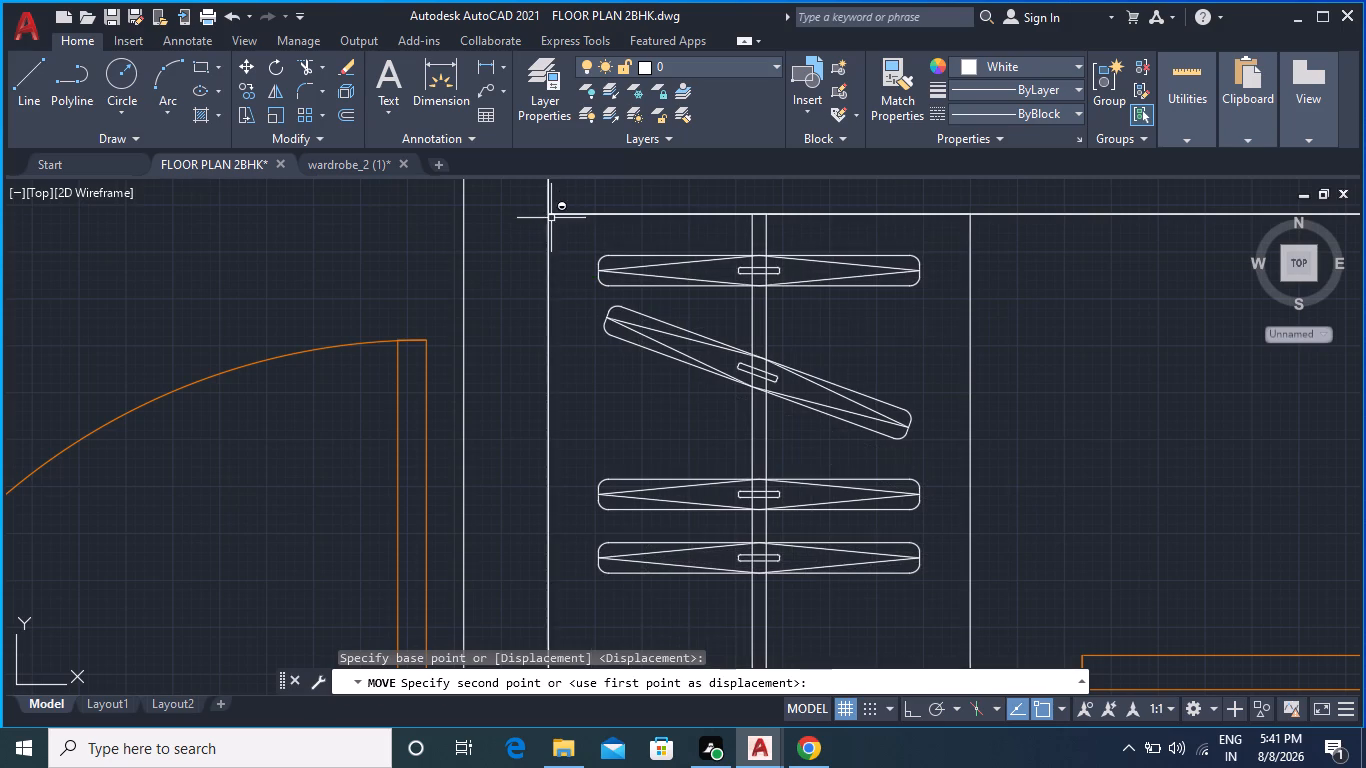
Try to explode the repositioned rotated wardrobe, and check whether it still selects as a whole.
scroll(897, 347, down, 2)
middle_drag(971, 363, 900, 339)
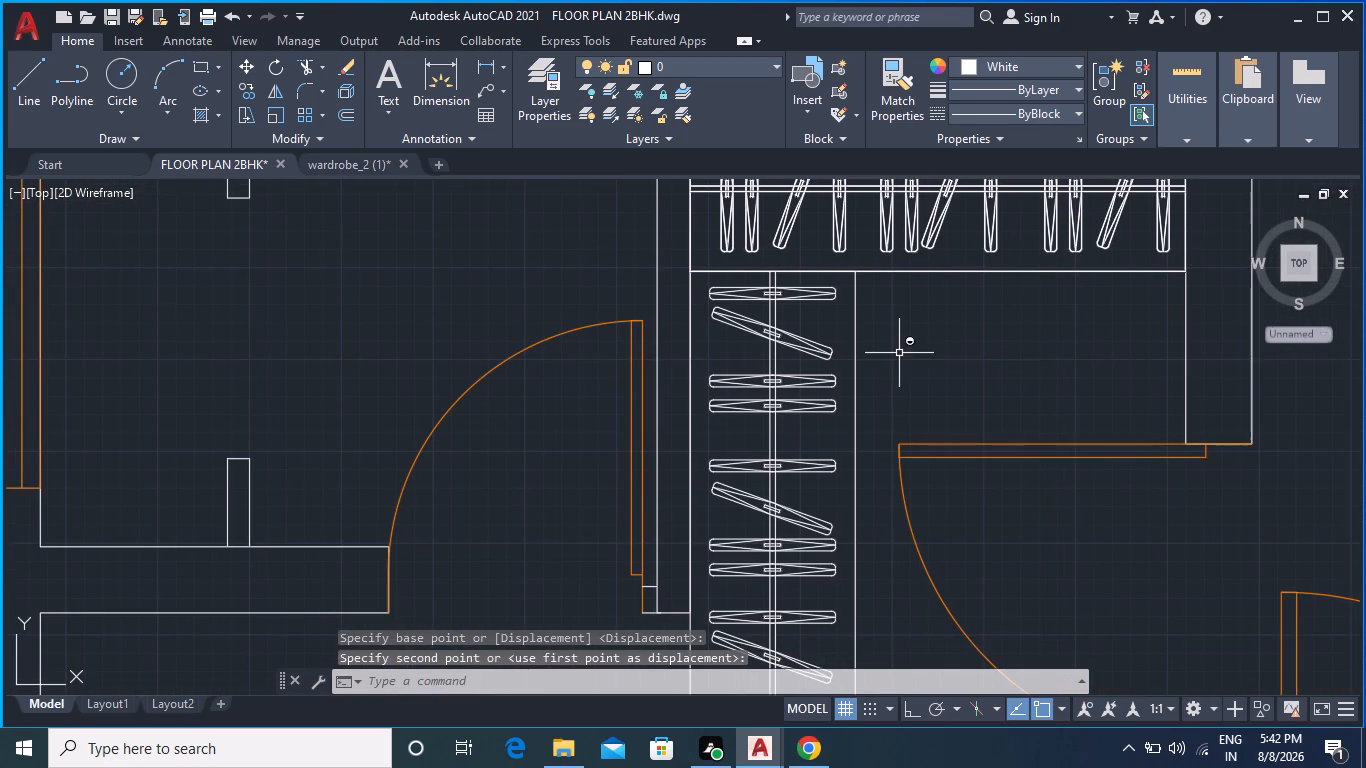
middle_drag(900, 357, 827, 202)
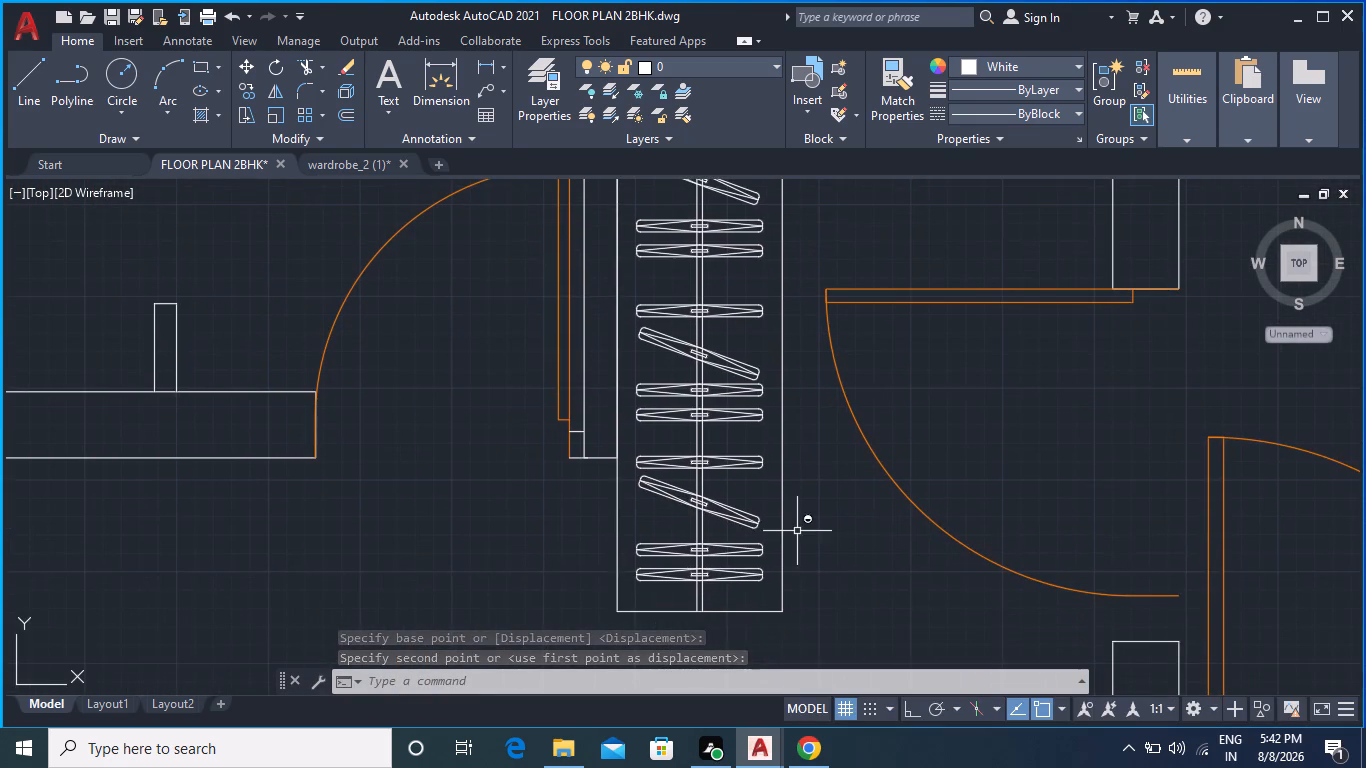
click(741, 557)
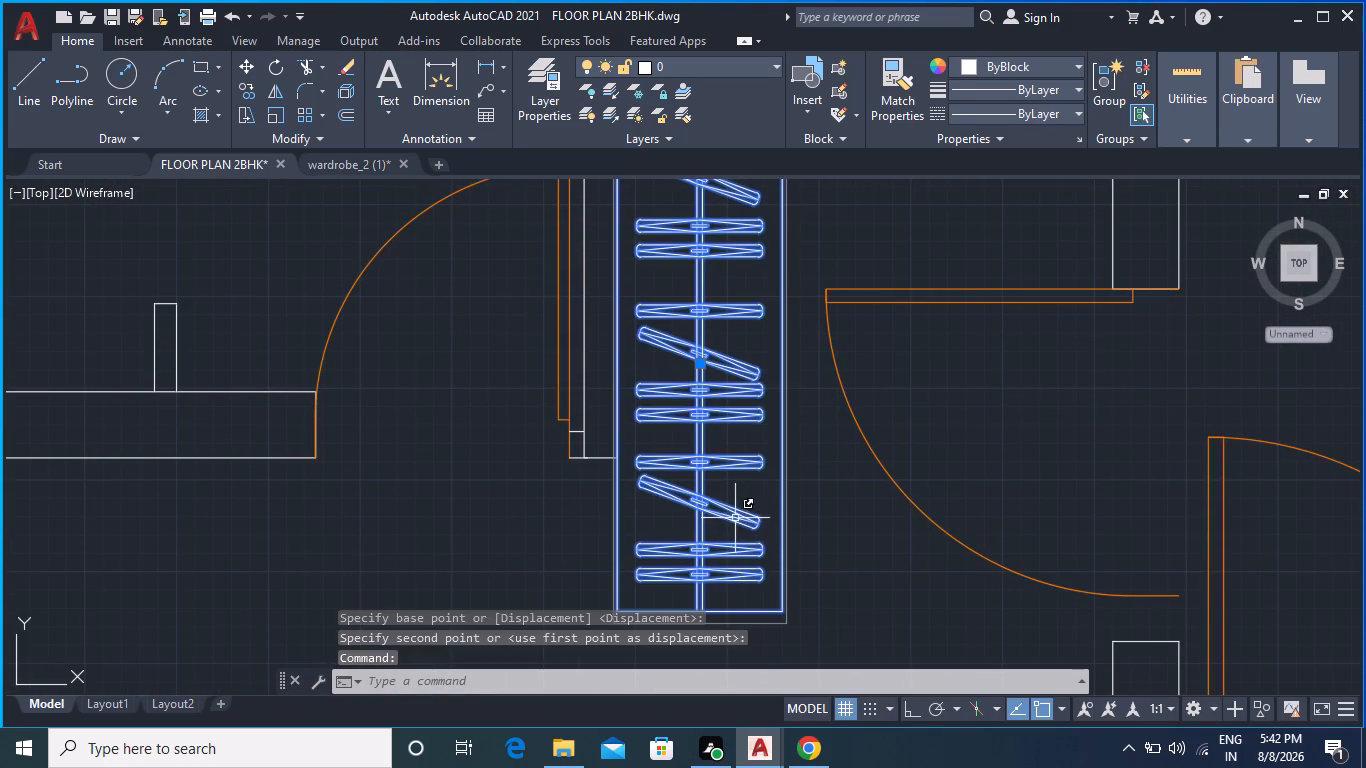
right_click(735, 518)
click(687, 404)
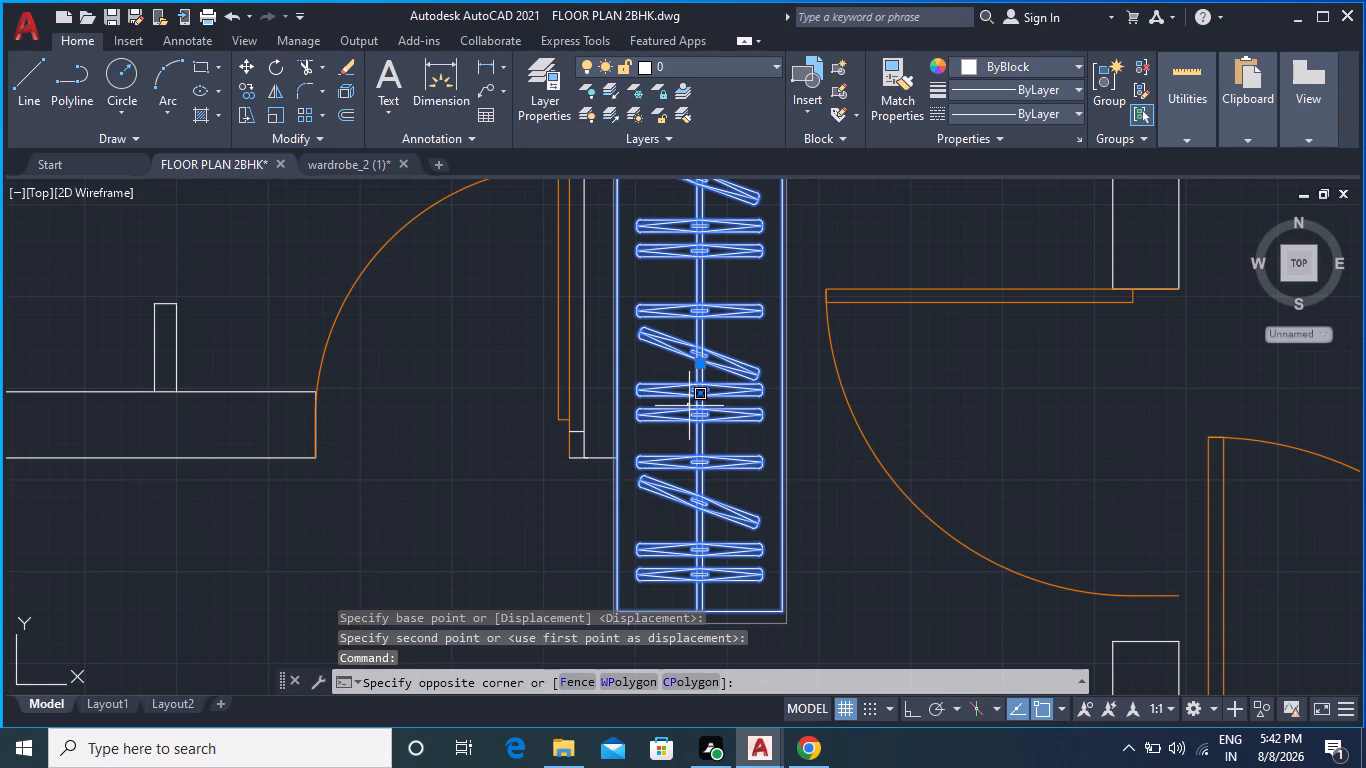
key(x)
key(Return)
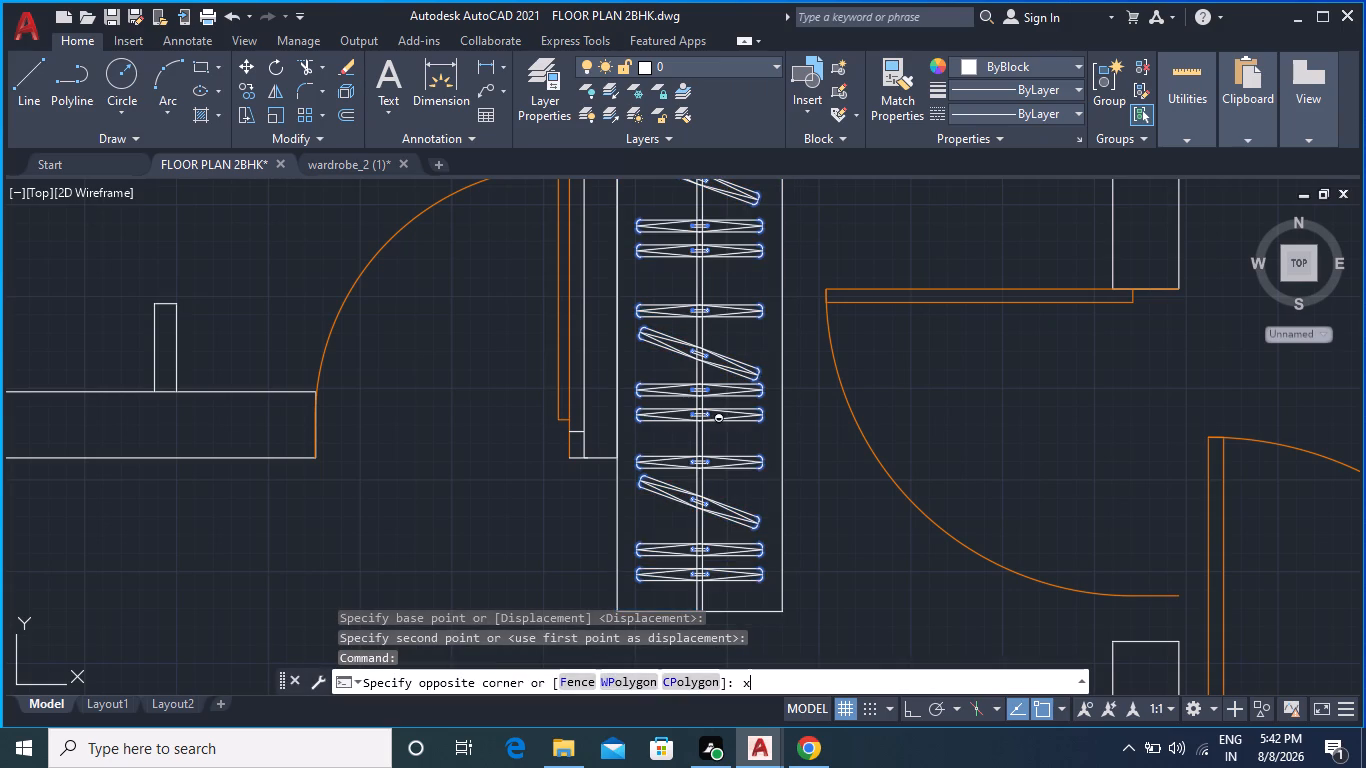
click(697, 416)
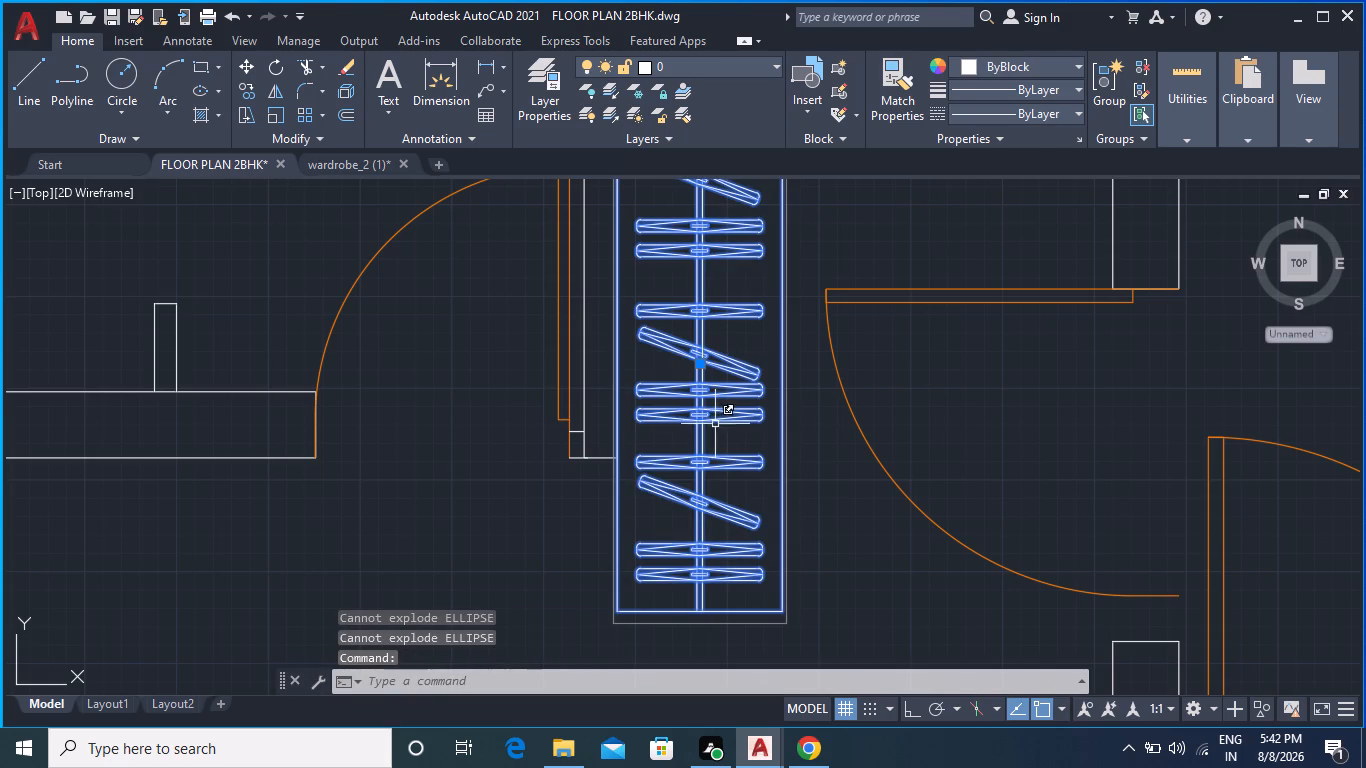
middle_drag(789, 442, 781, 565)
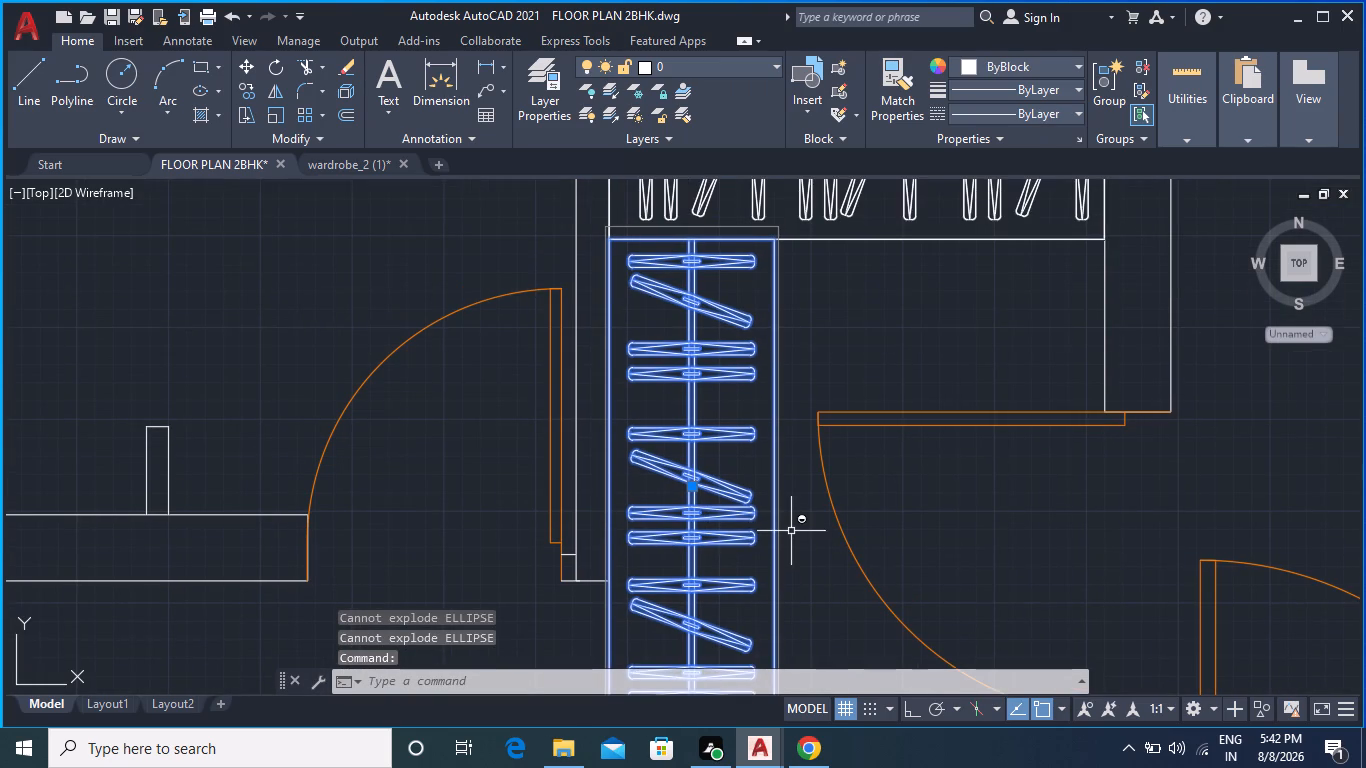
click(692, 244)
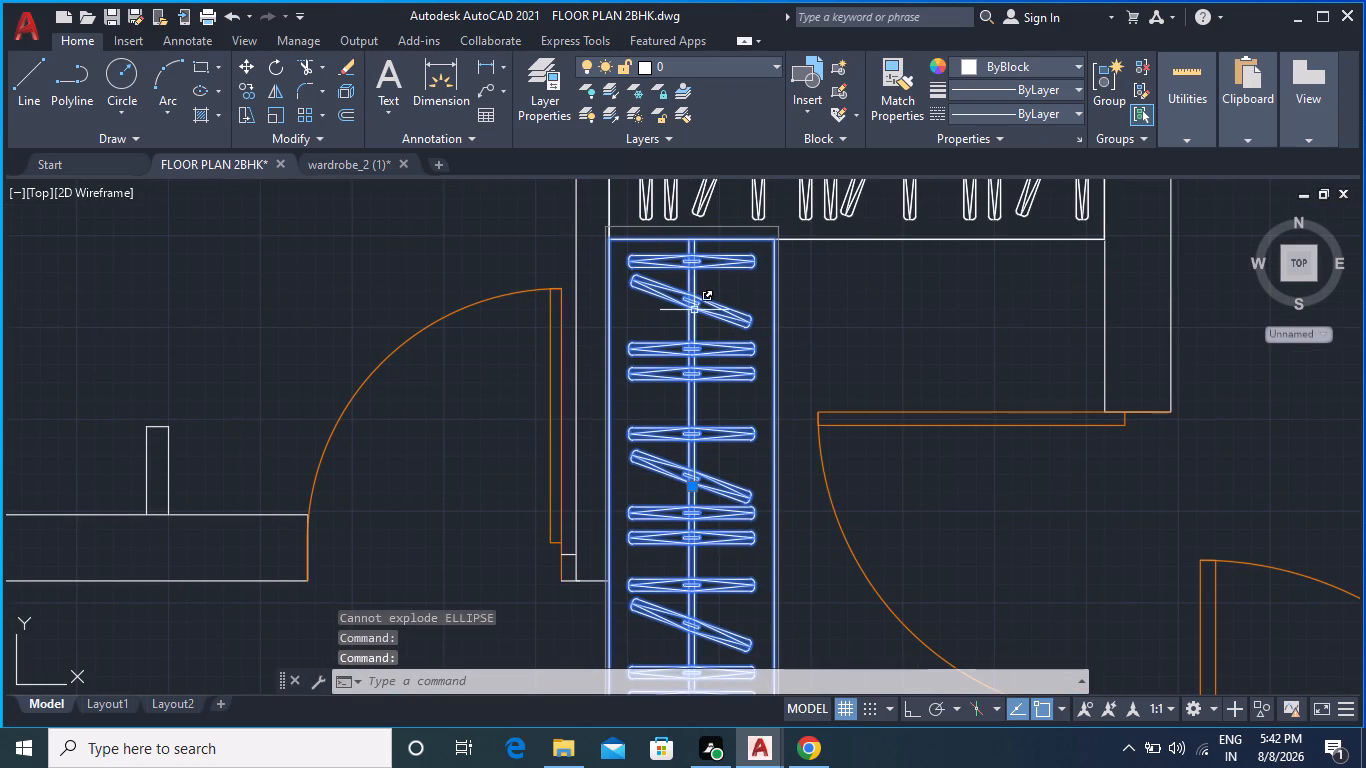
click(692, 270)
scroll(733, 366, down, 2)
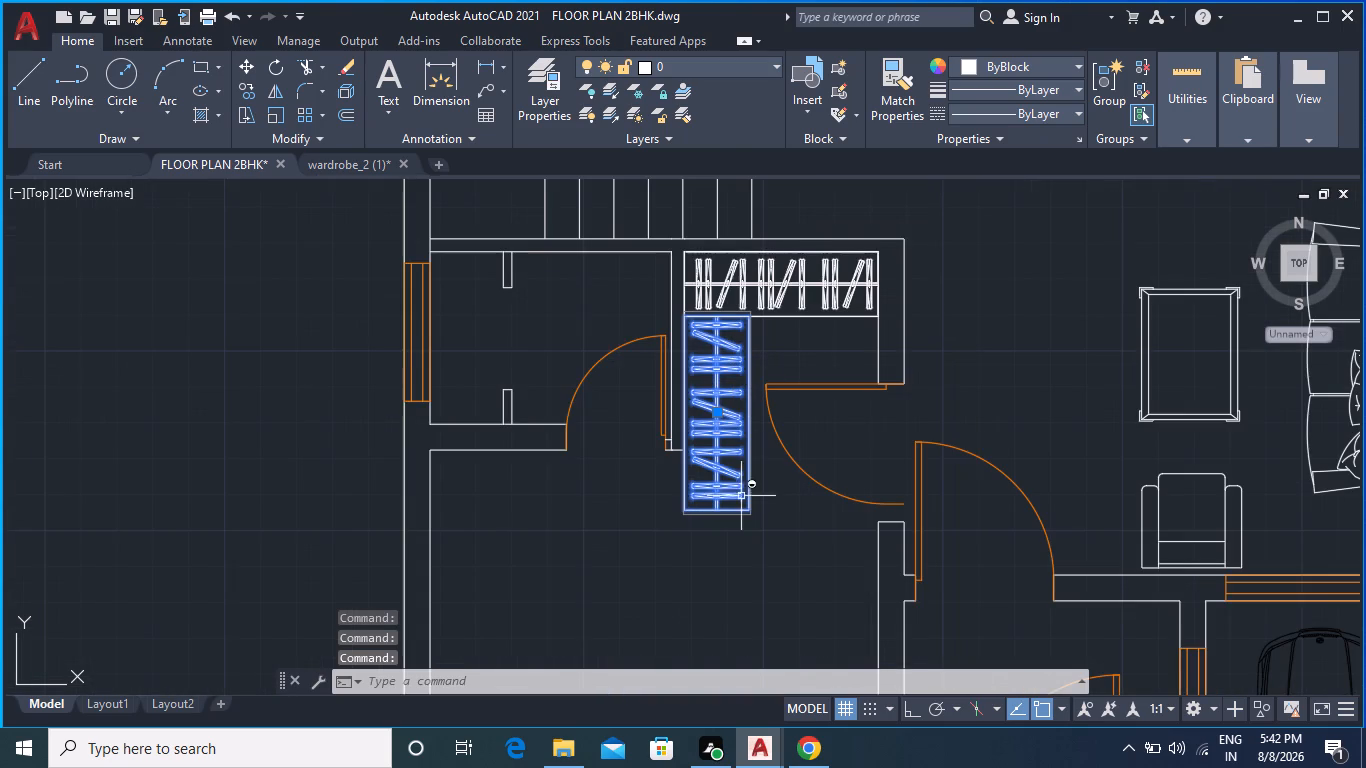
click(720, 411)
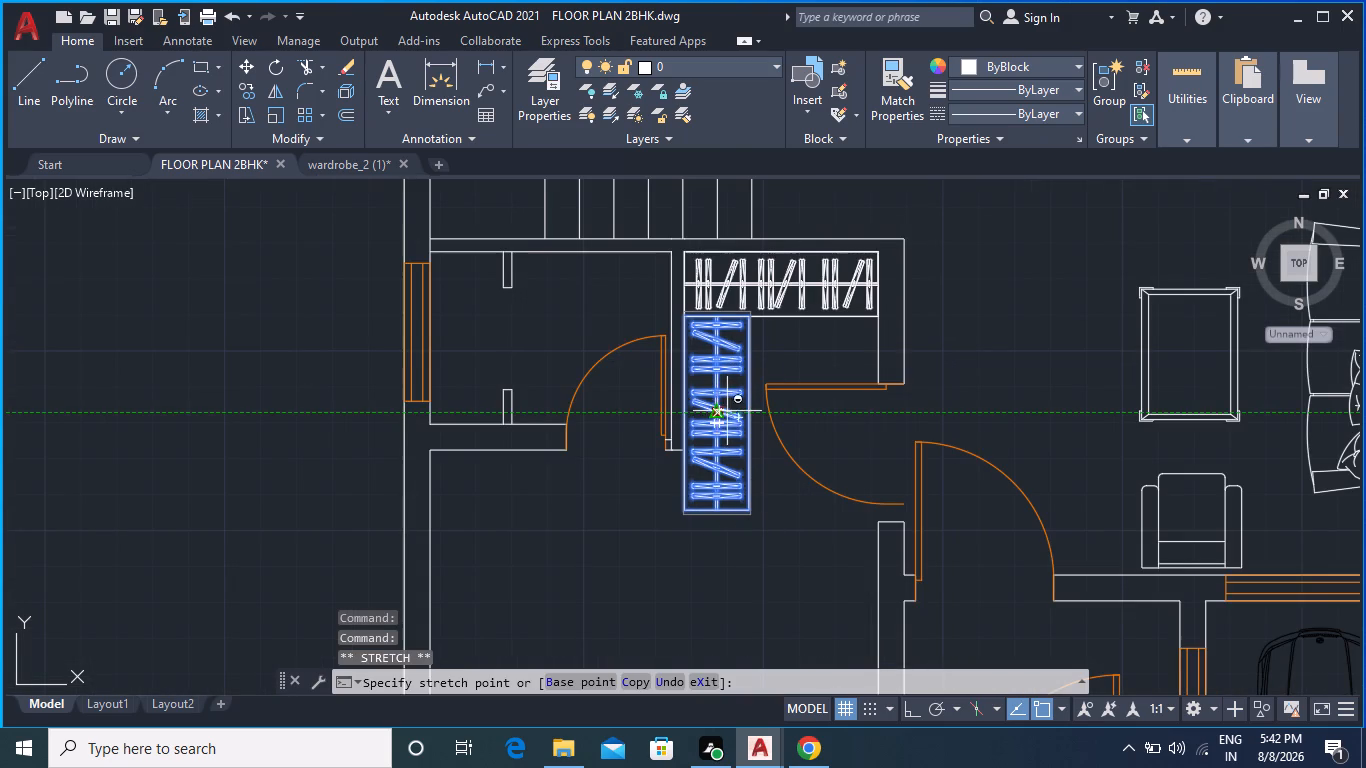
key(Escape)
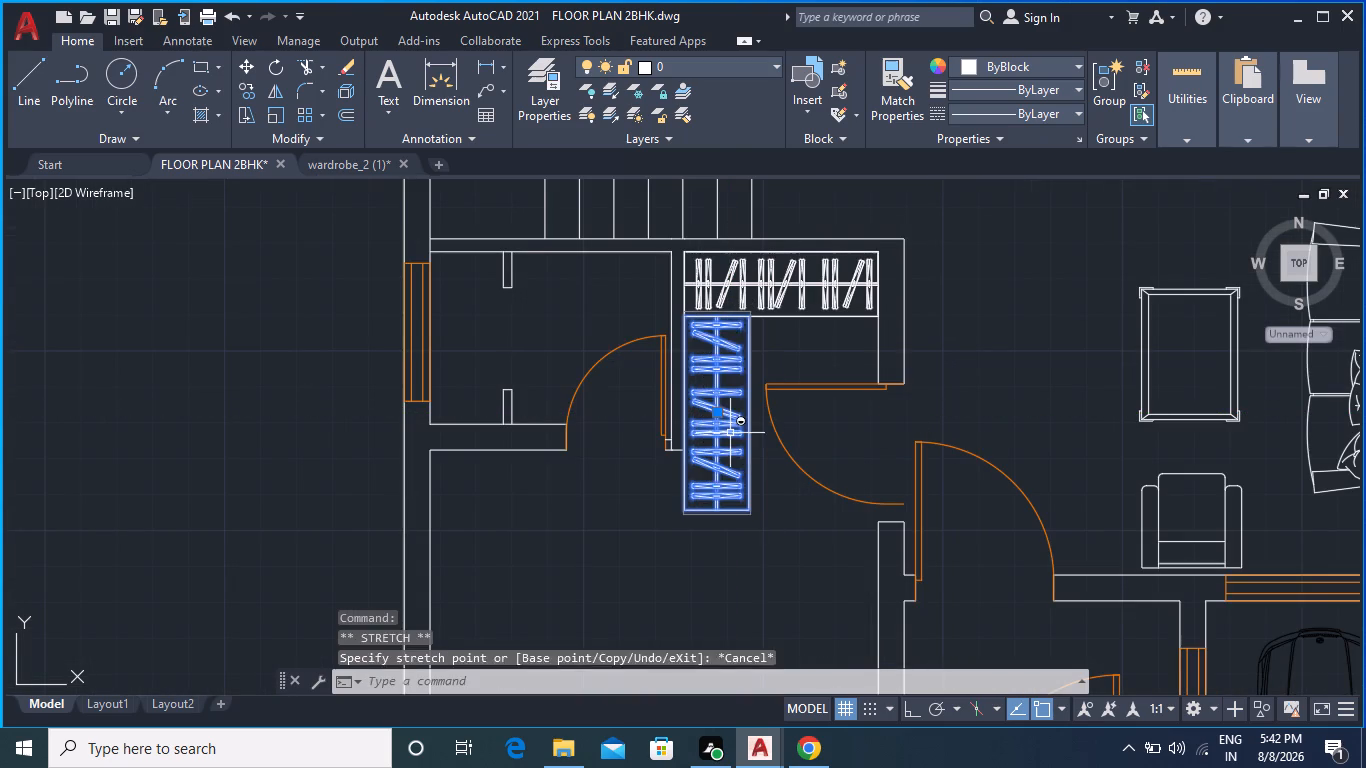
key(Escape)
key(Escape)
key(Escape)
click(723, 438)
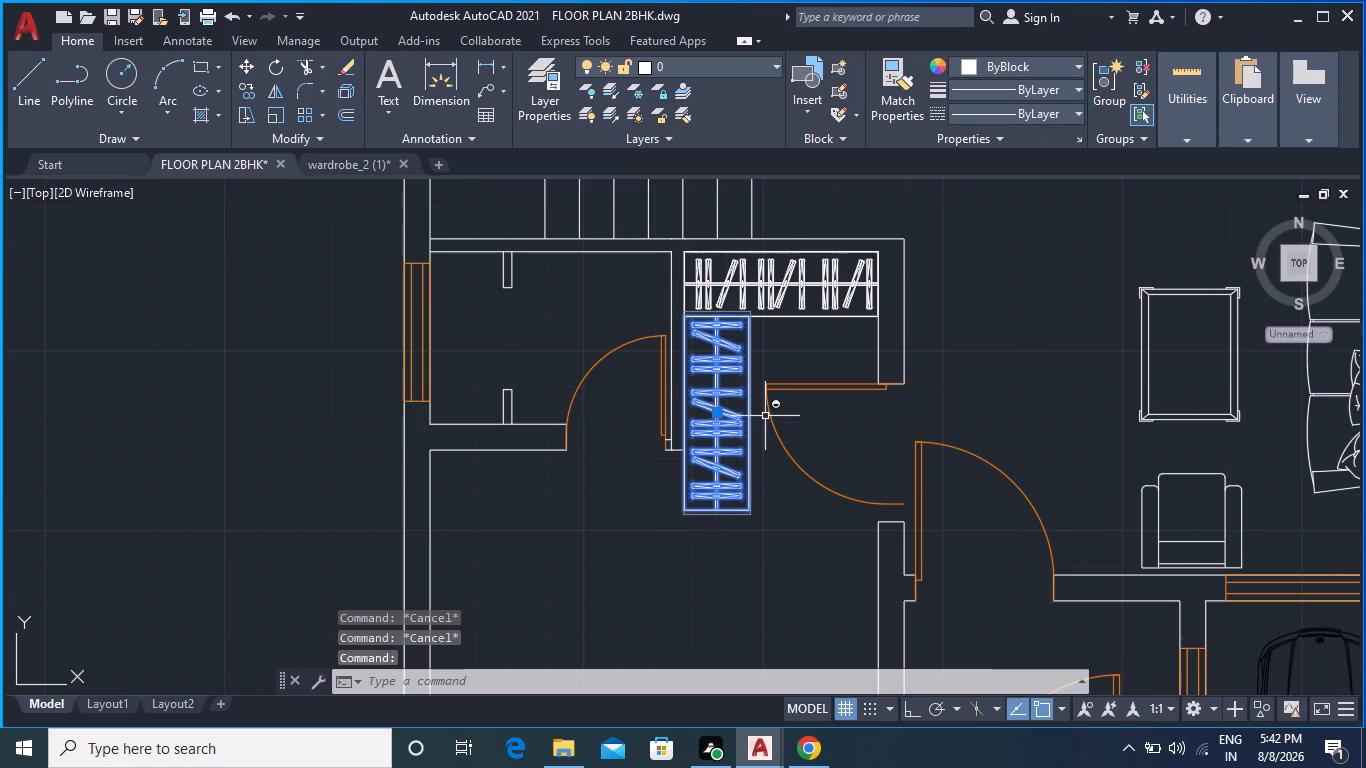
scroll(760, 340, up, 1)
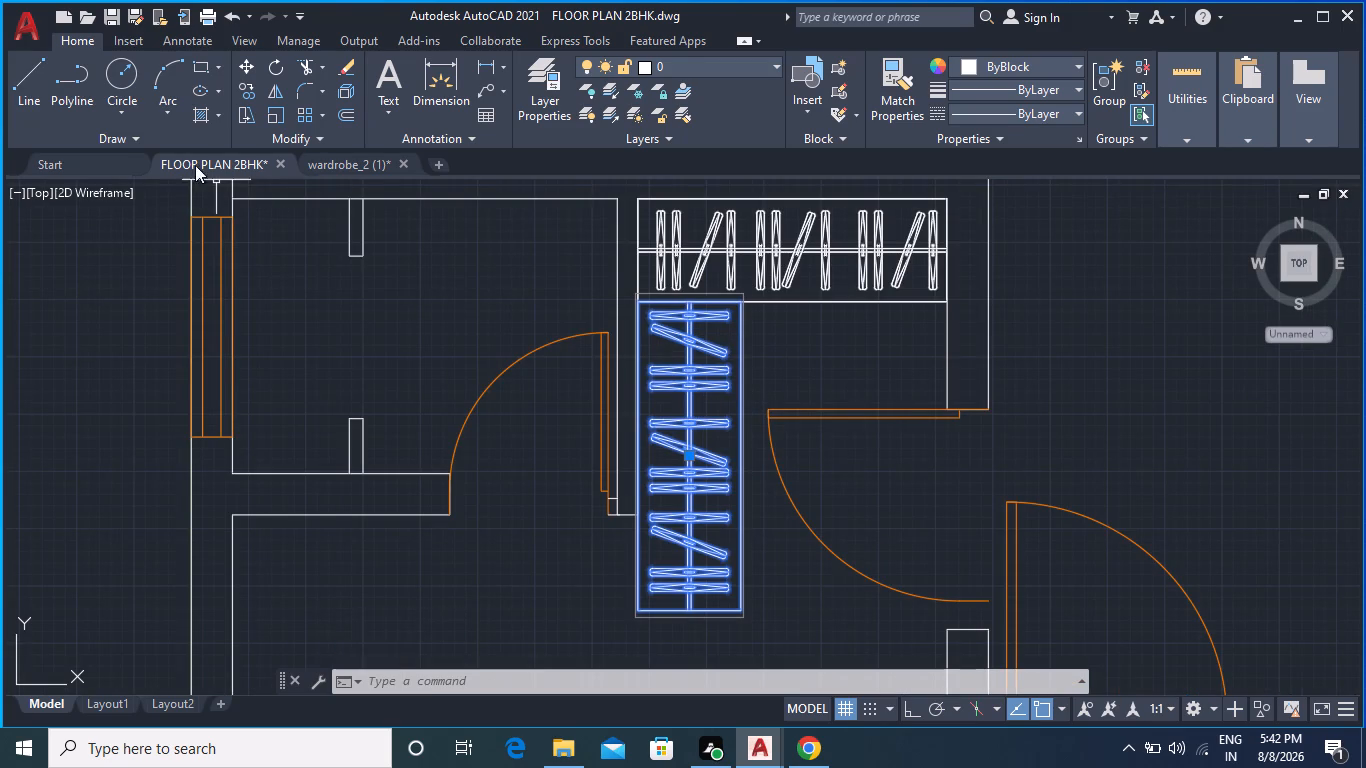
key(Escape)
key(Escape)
Draw a horizontal line across the rotated wardrobe between its two side edges, slightly above the end corner of the adjoining wall.
click(33, 91)
scroll(668, 555, up, 3)
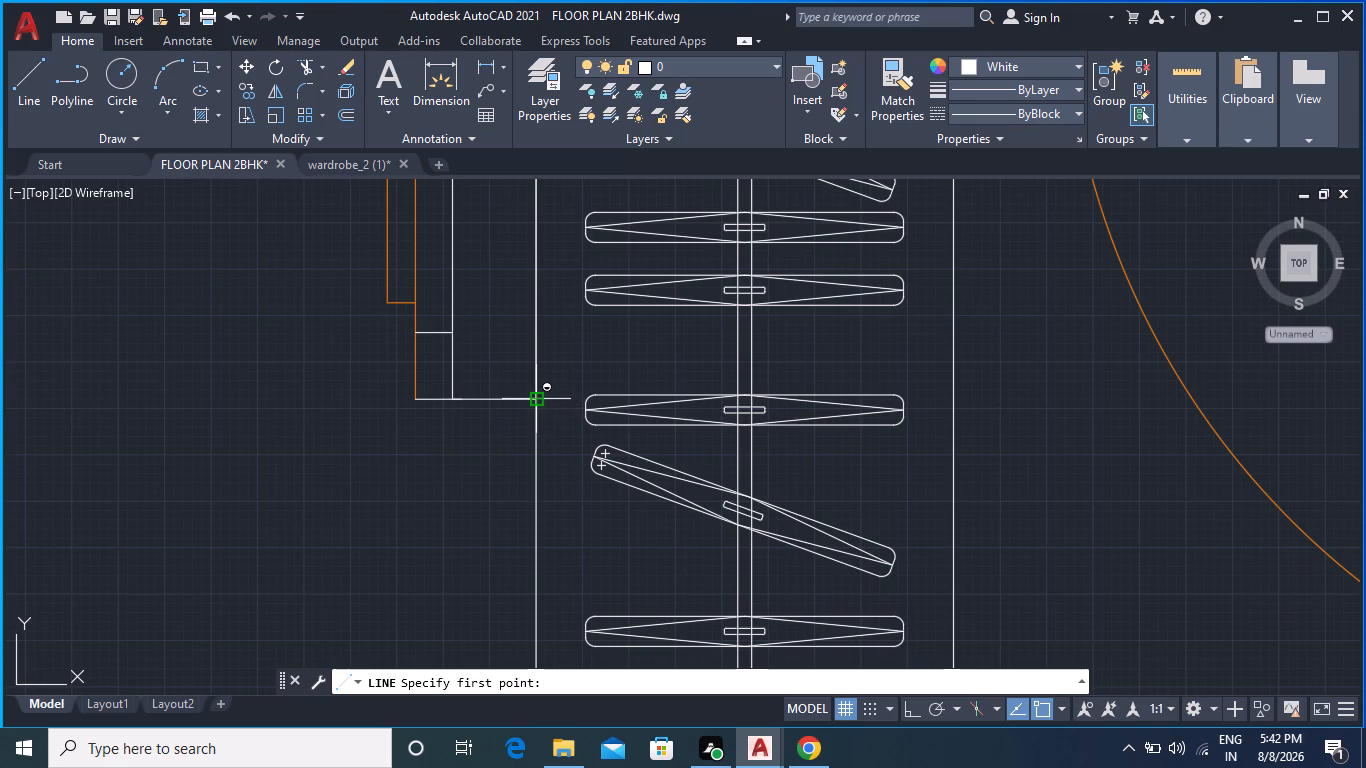
click(539, 376)
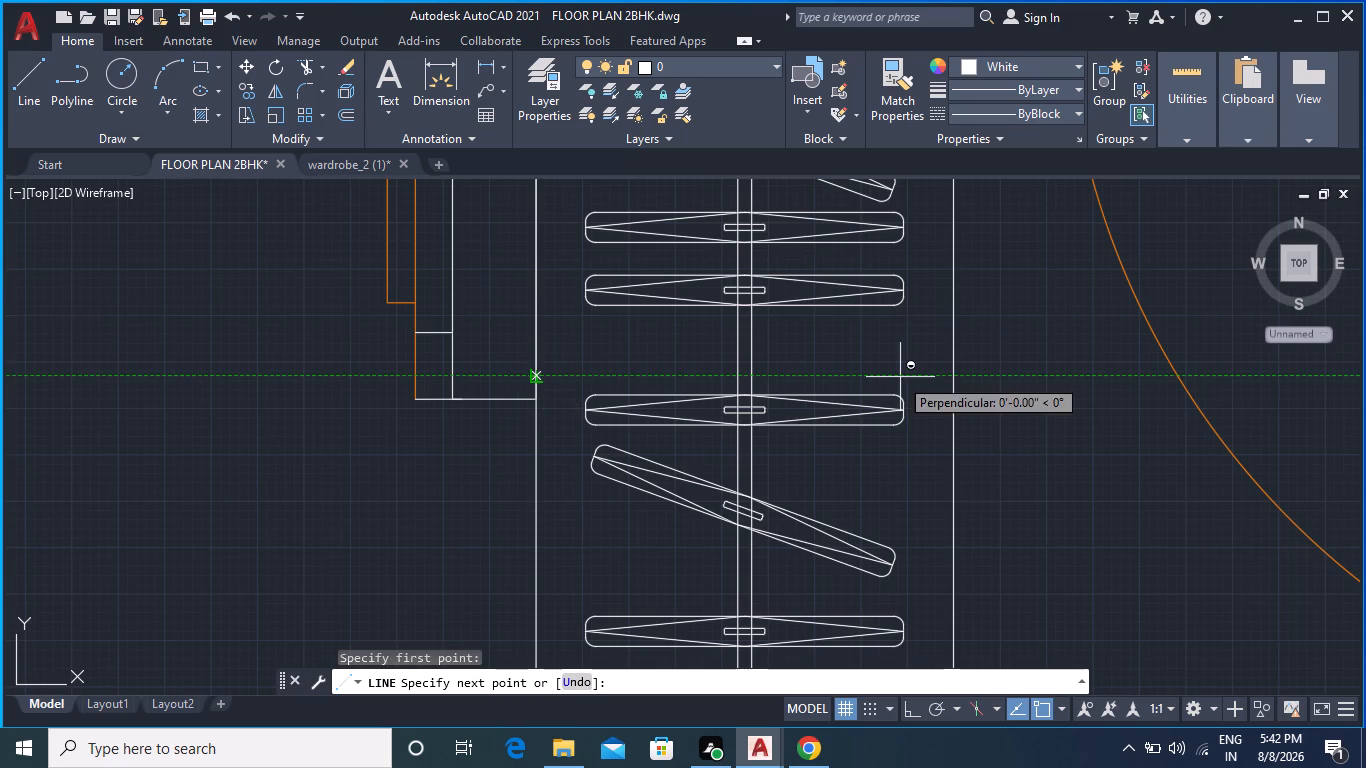
click(957, 377)
key(Escape)
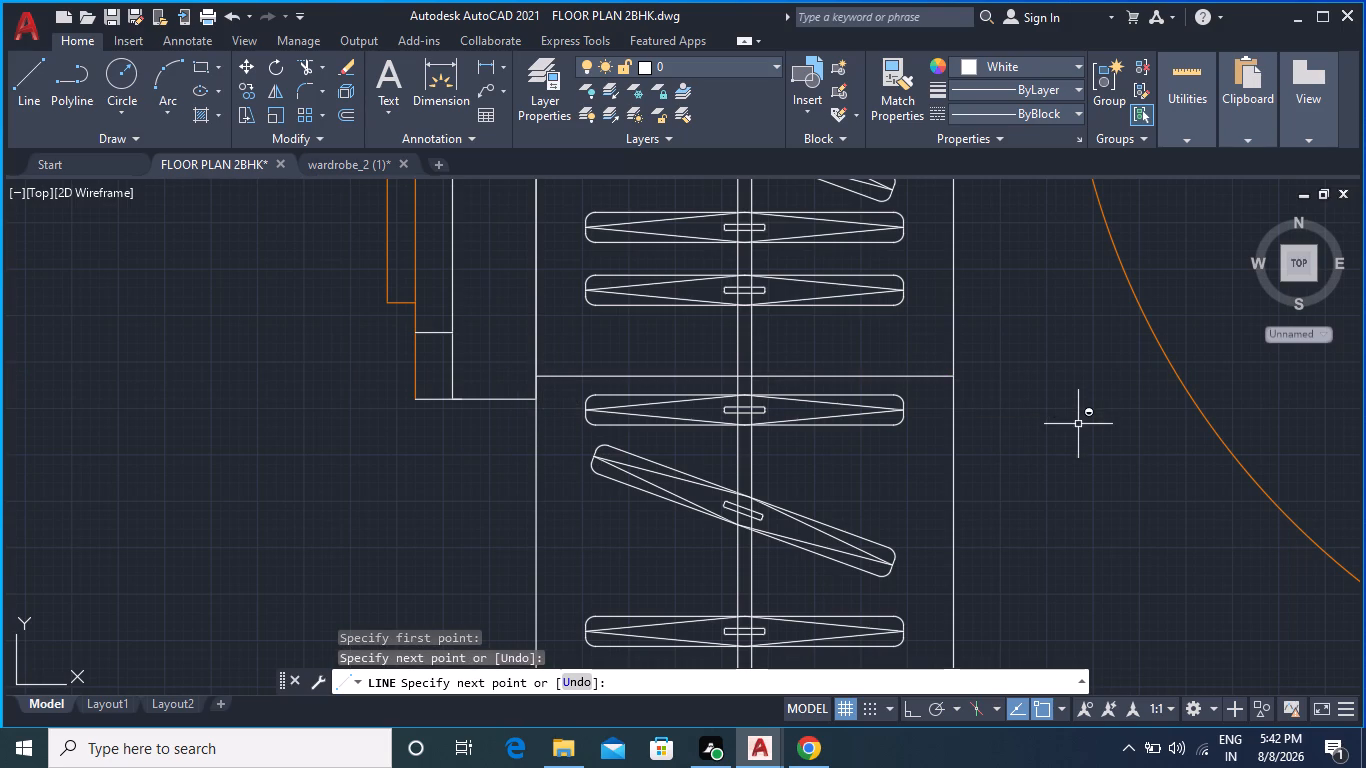
key(Escape)
click(954, 453)
key(Escape)
key(Escape)
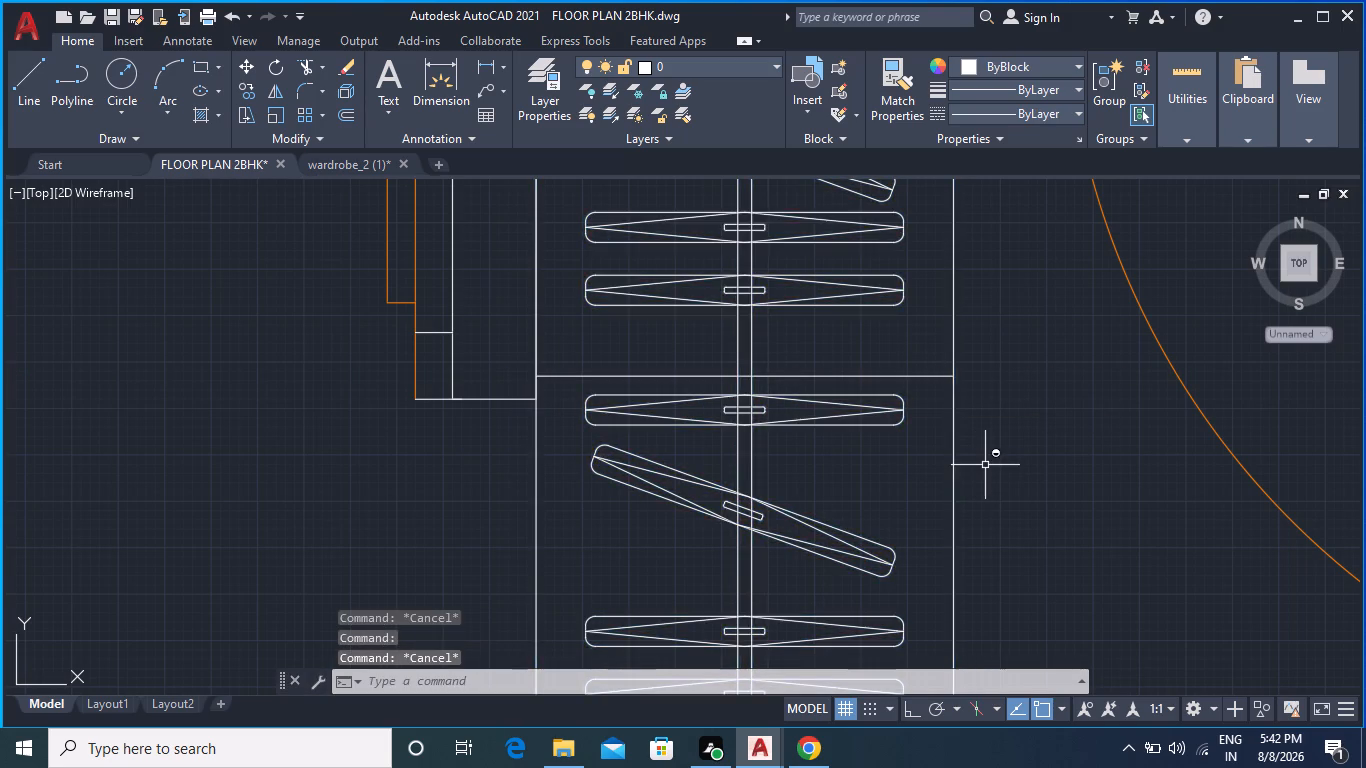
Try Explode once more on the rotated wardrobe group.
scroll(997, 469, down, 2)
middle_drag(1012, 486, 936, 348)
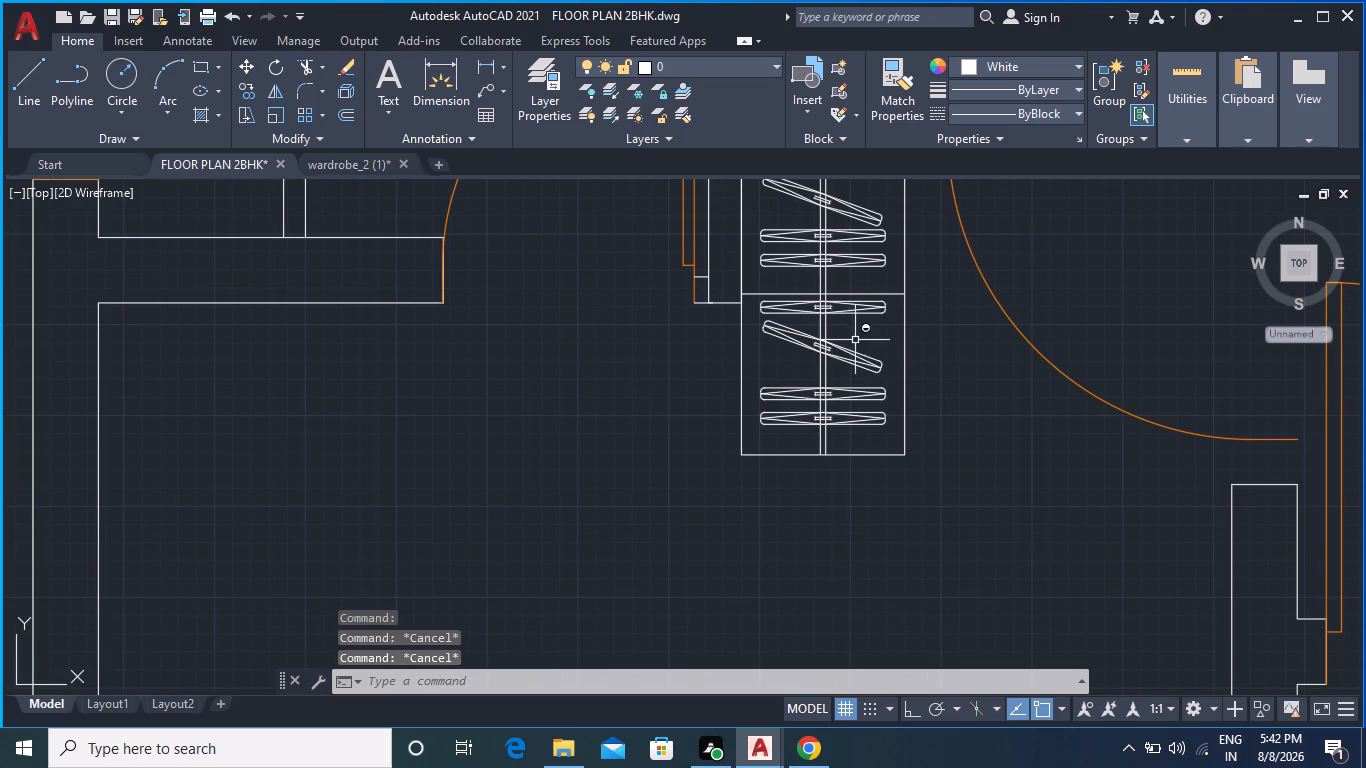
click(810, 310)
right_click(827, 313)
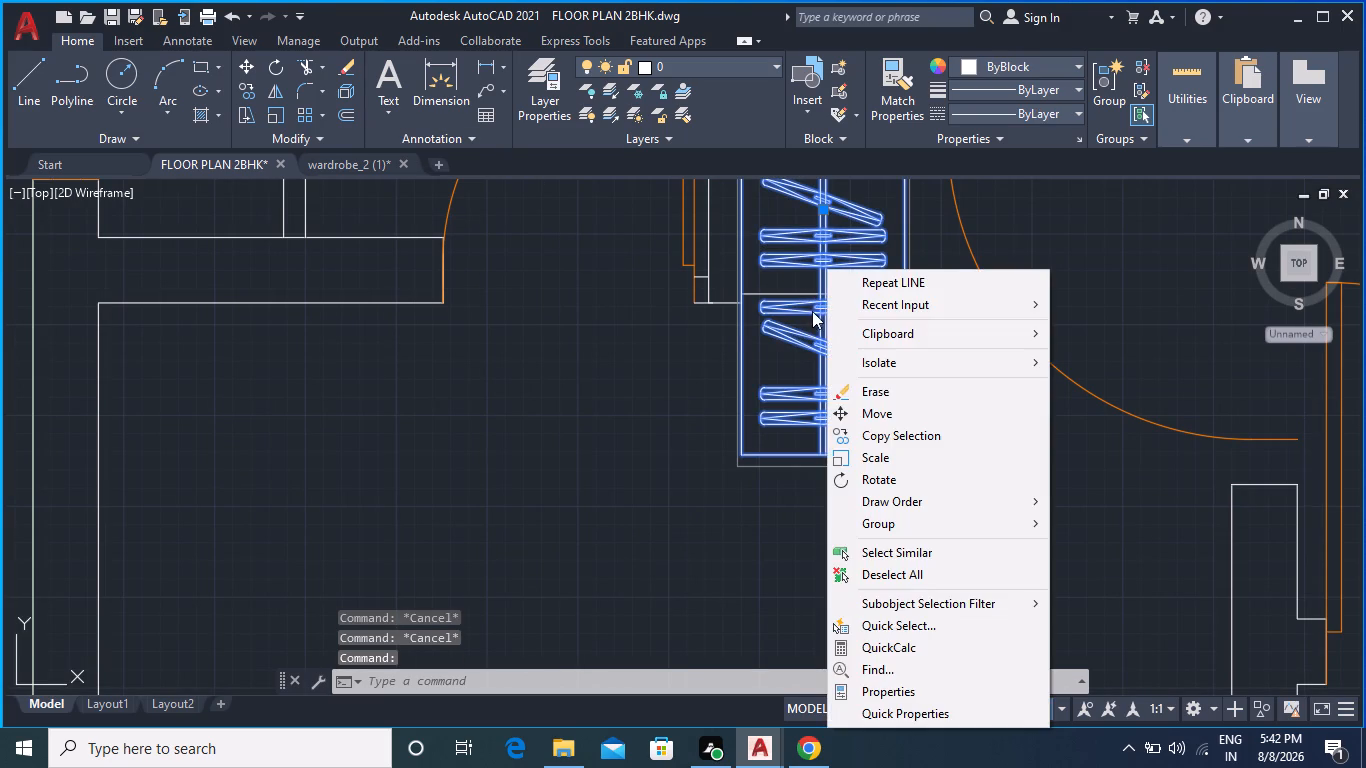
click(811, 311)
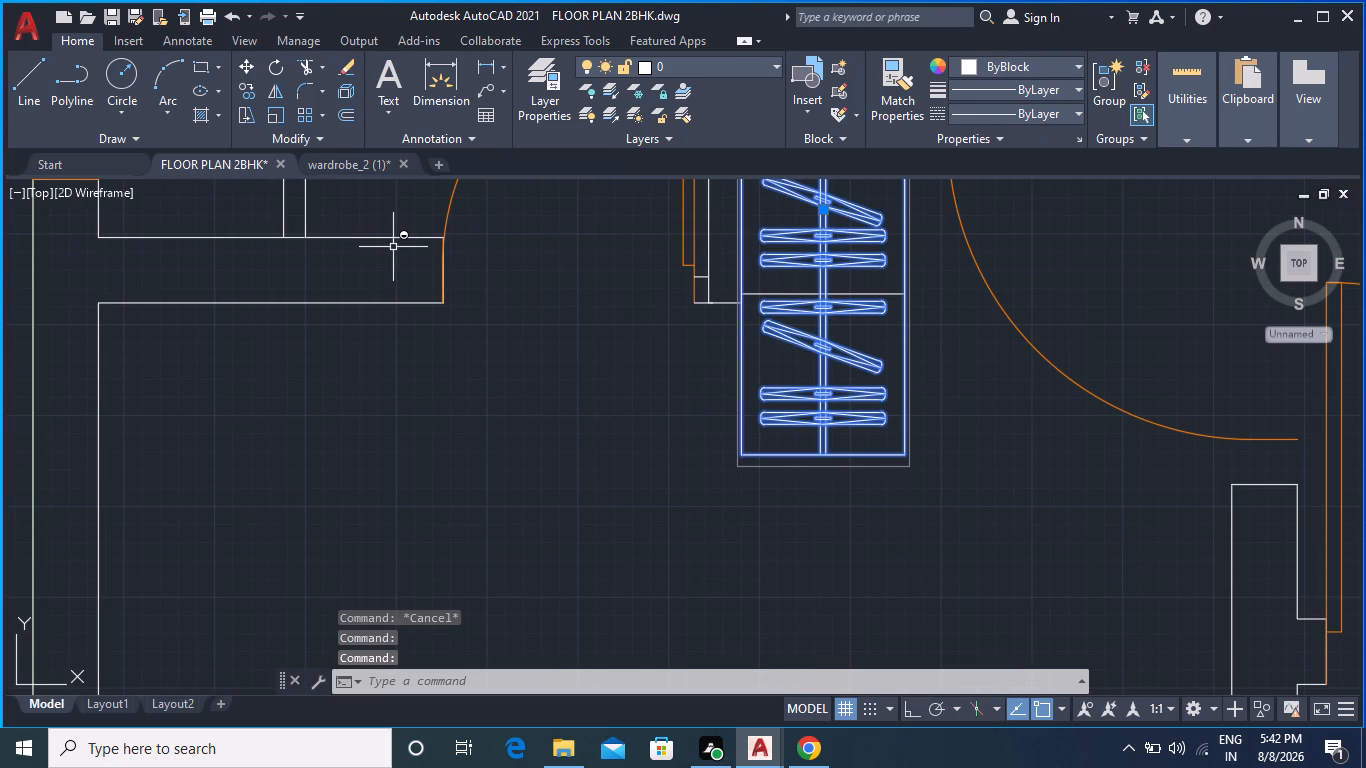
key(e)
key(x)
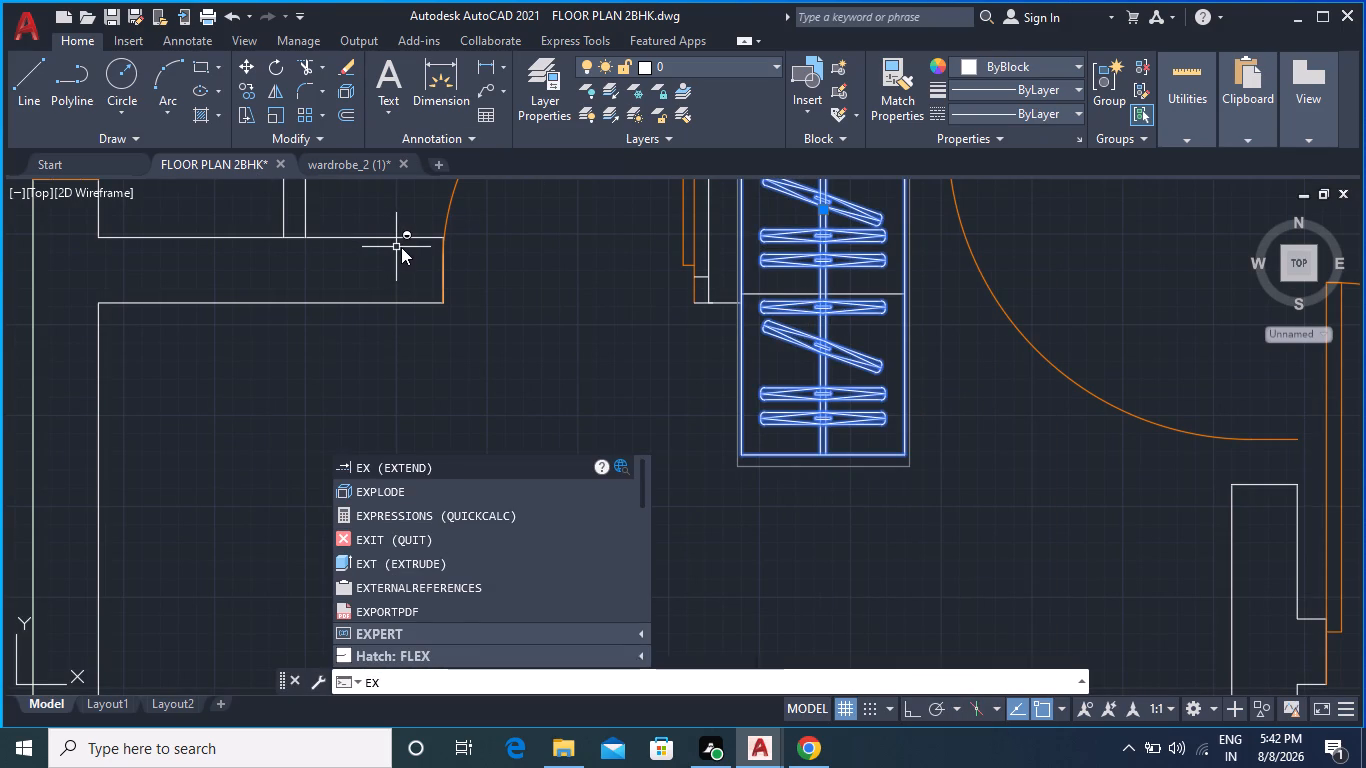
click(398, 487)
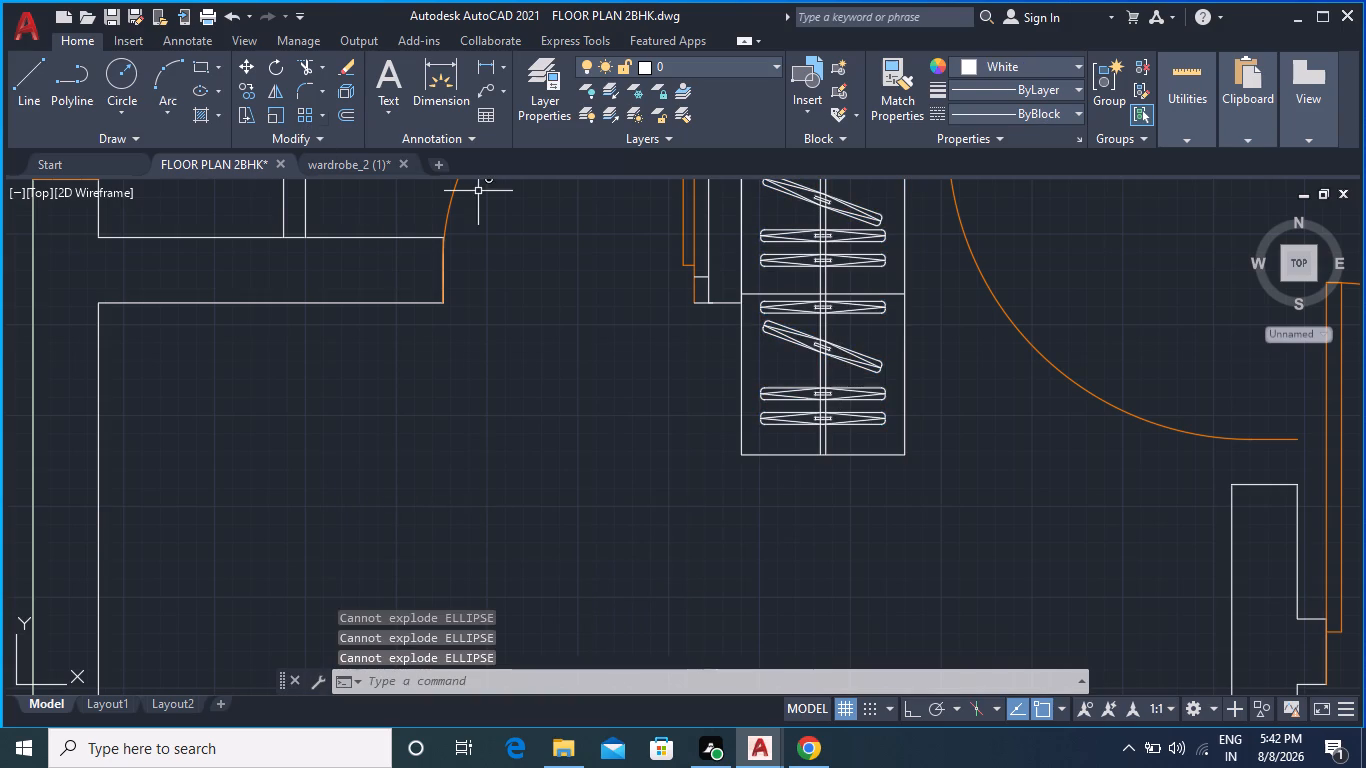
Trim the rotated wardrobe's two side edges and parts of the upper hangers lying below the new cross line.
text(tr)
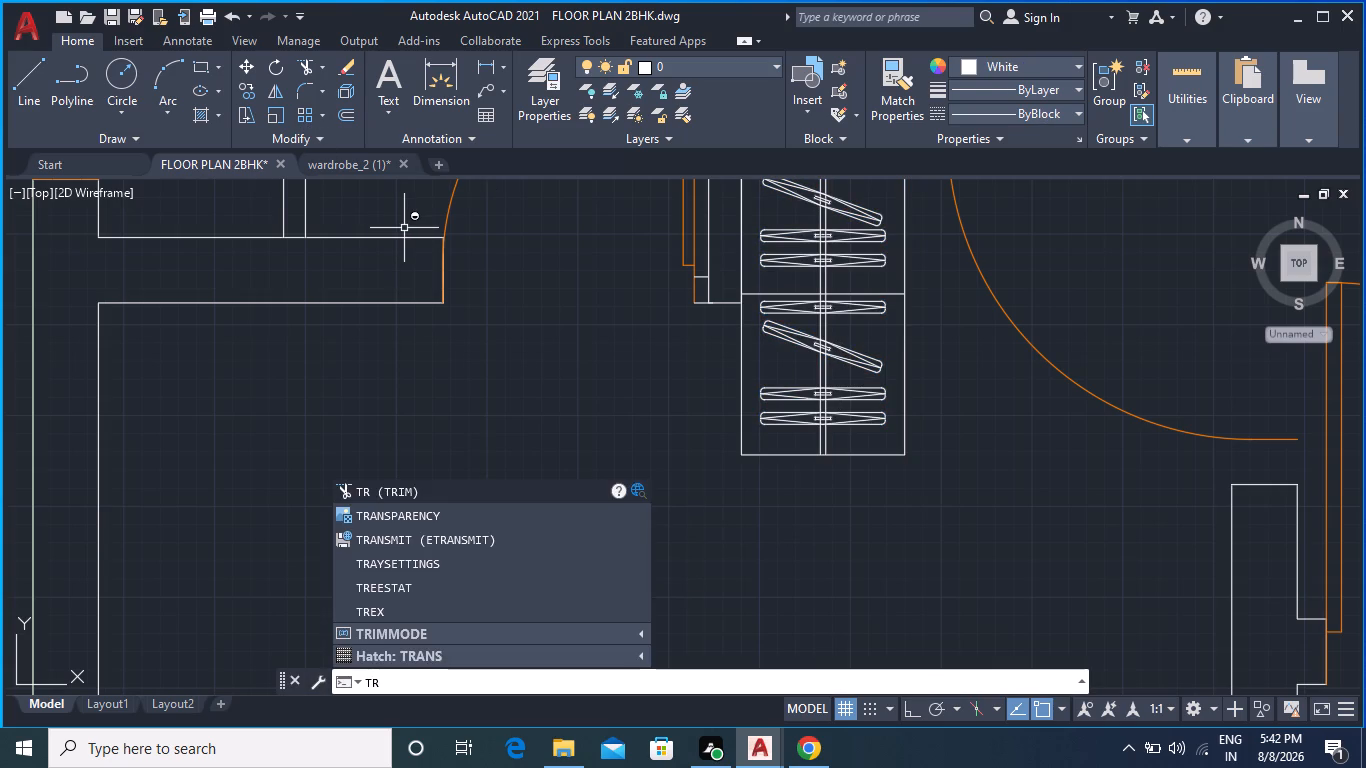
key(Return)
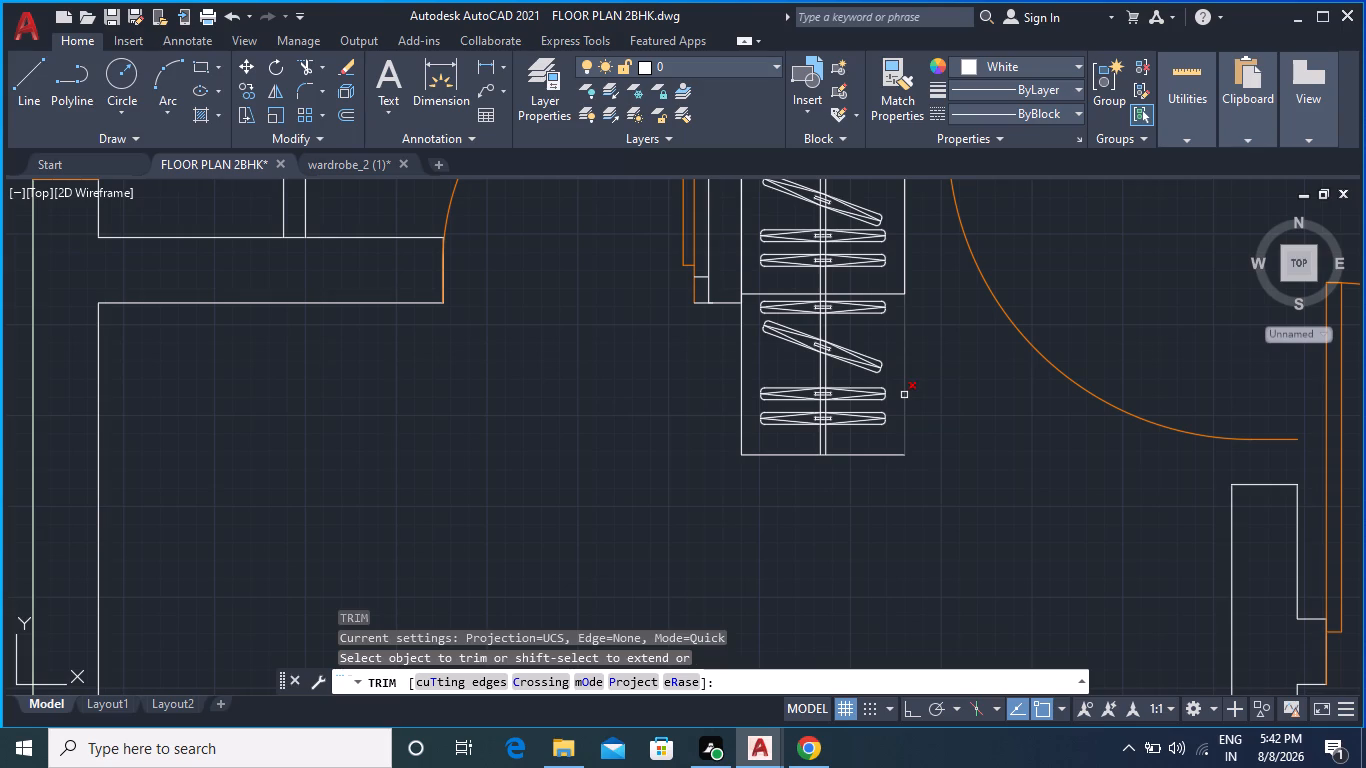
click(904, 395)
click(869, 304)
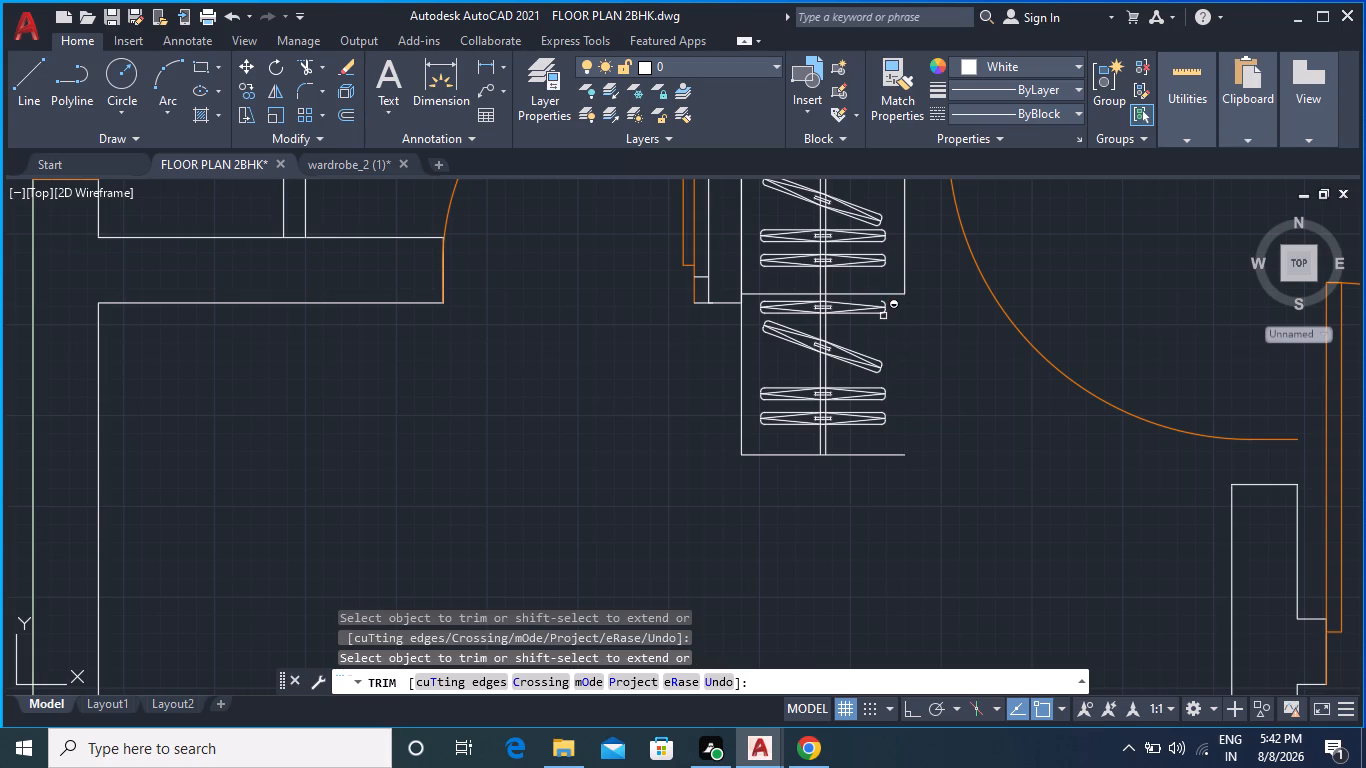
click(883, 314)
click(885, 303)
click(877, 303)
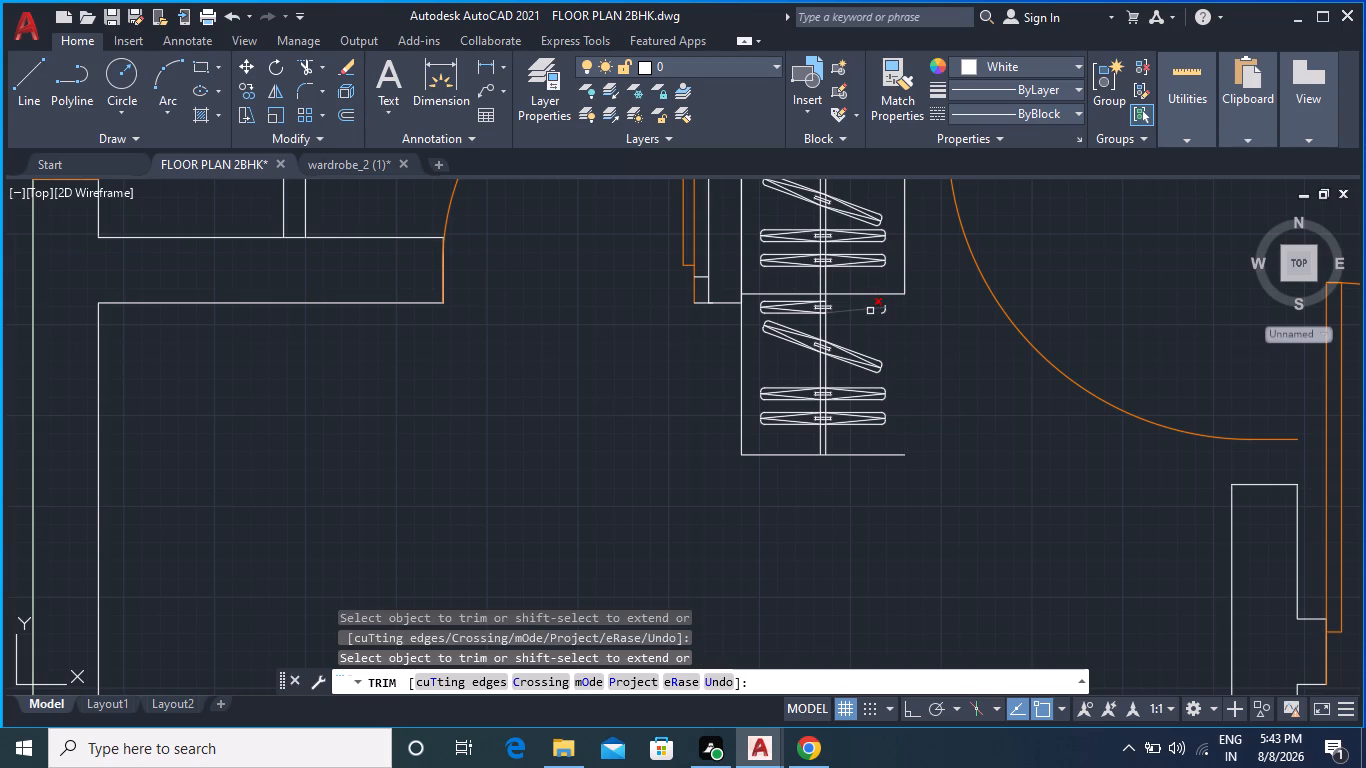
click(919, 327)
click(713, 413)
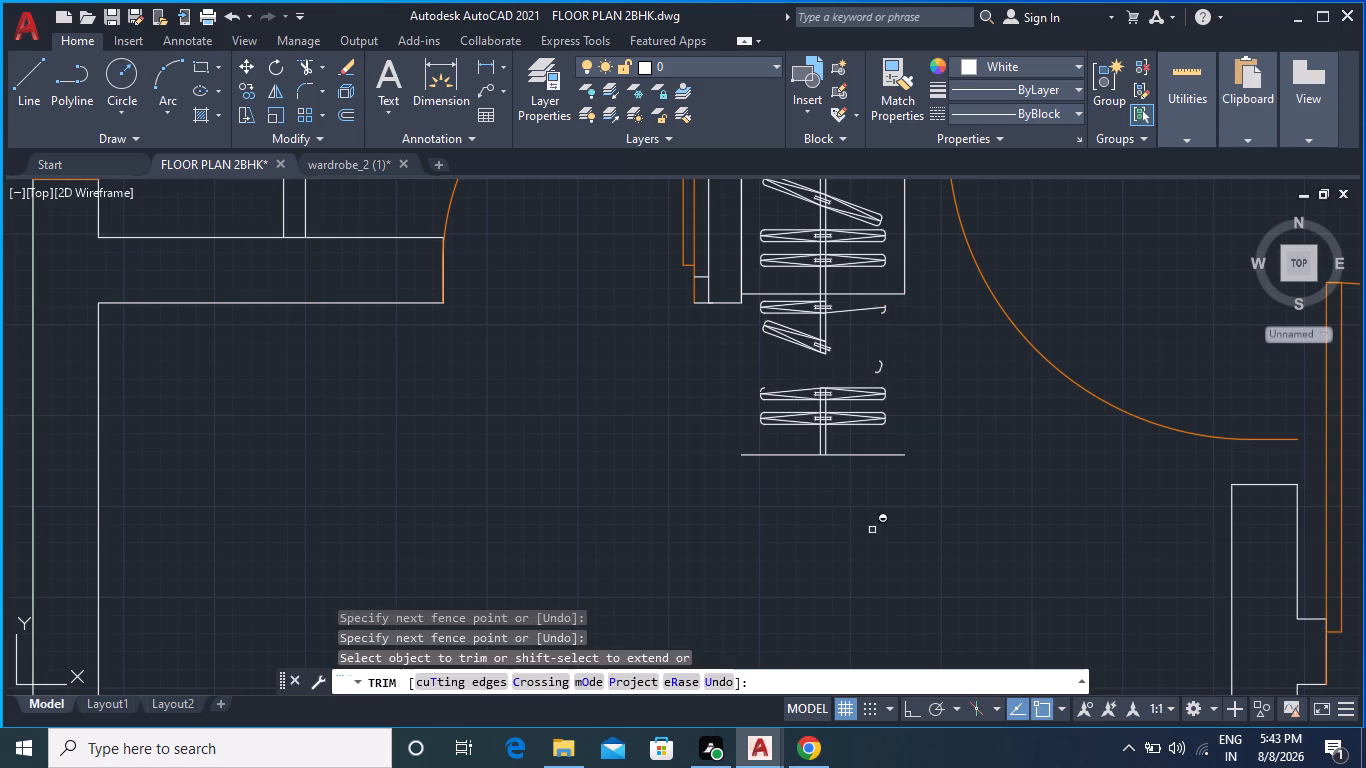
Trim the two lowest hangers, the hanging rail around them and the rotated wardrobe's old bottom edge using crossing fences.
drag(873, 530, 877, 519)
click(808, 387)
click(940, 452)
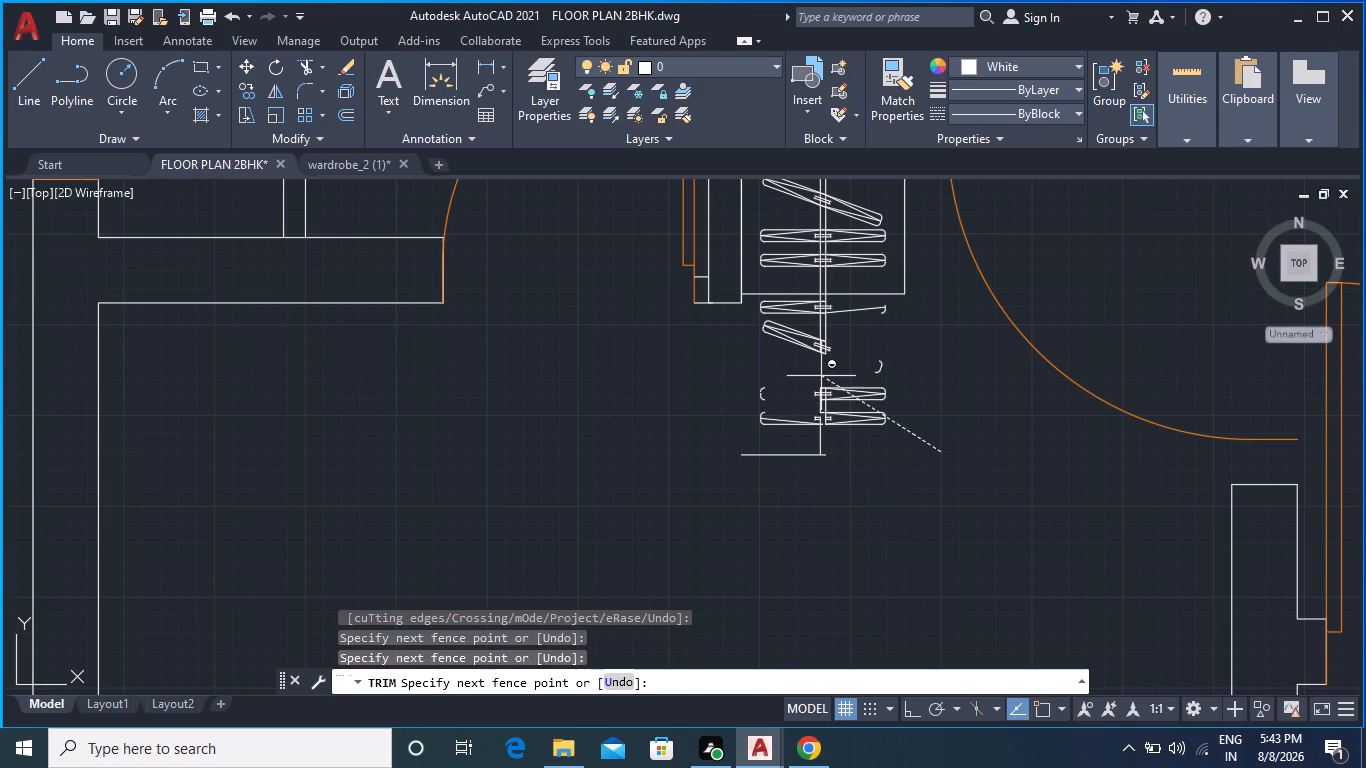
click(821, 376)
click(894, 451)
click(816, 391)
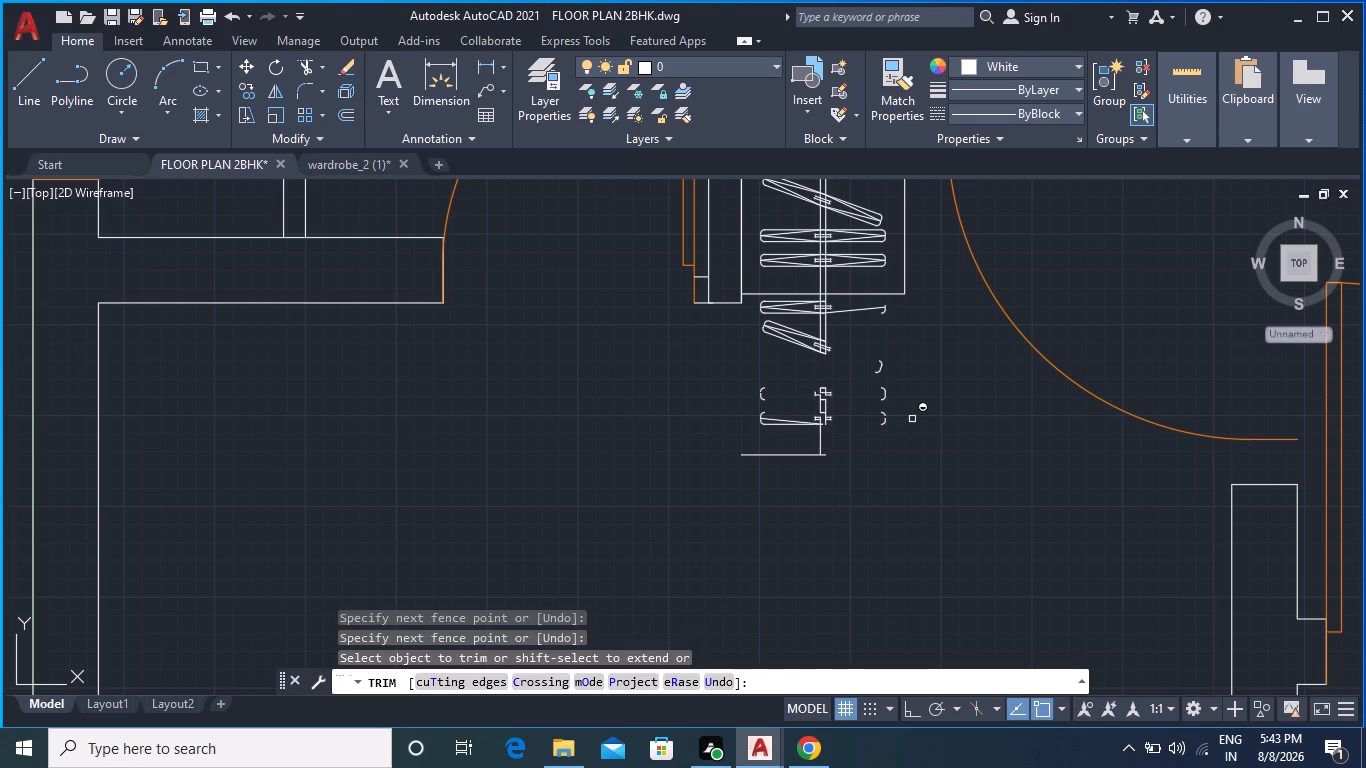
click(702, 369)
drag(724, 367, 810, 366)
drag(928, 492, 799, 418)
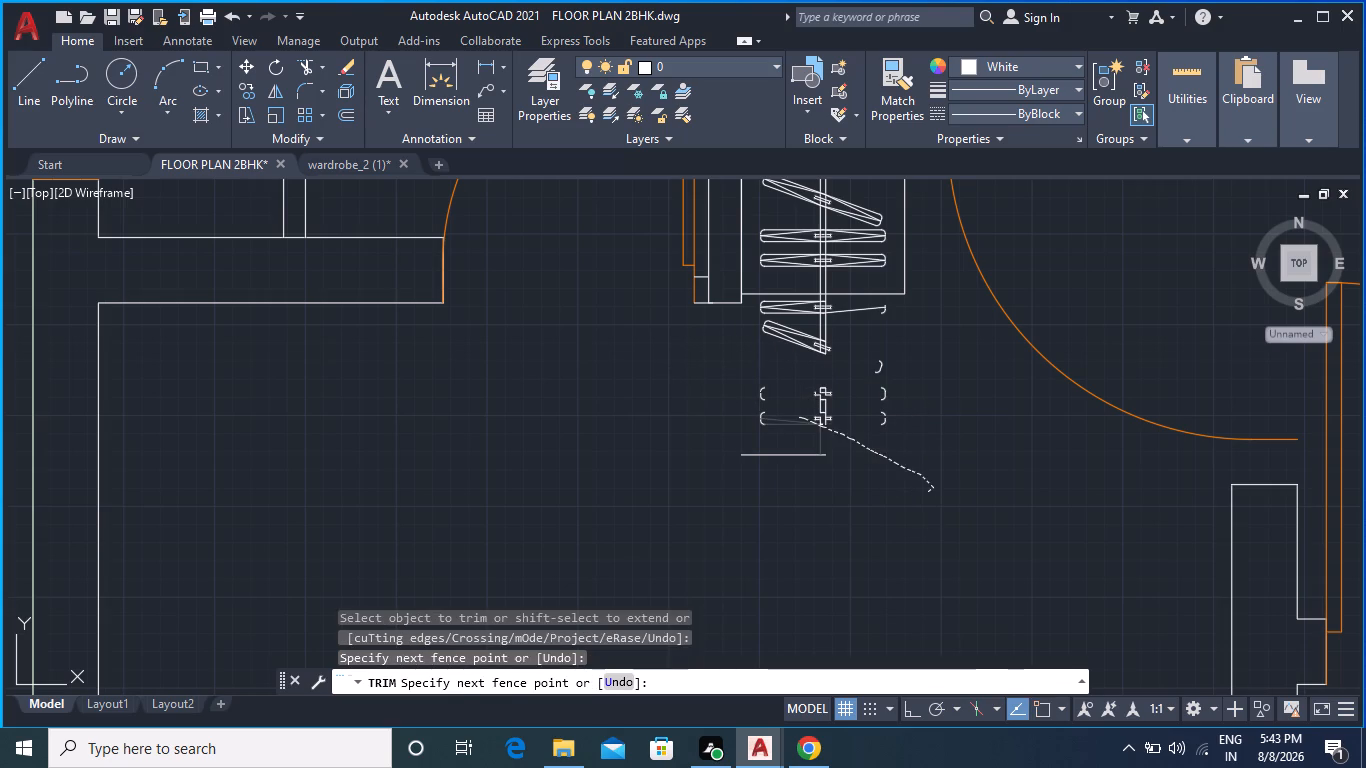
drag(690, 350, 849, 448)
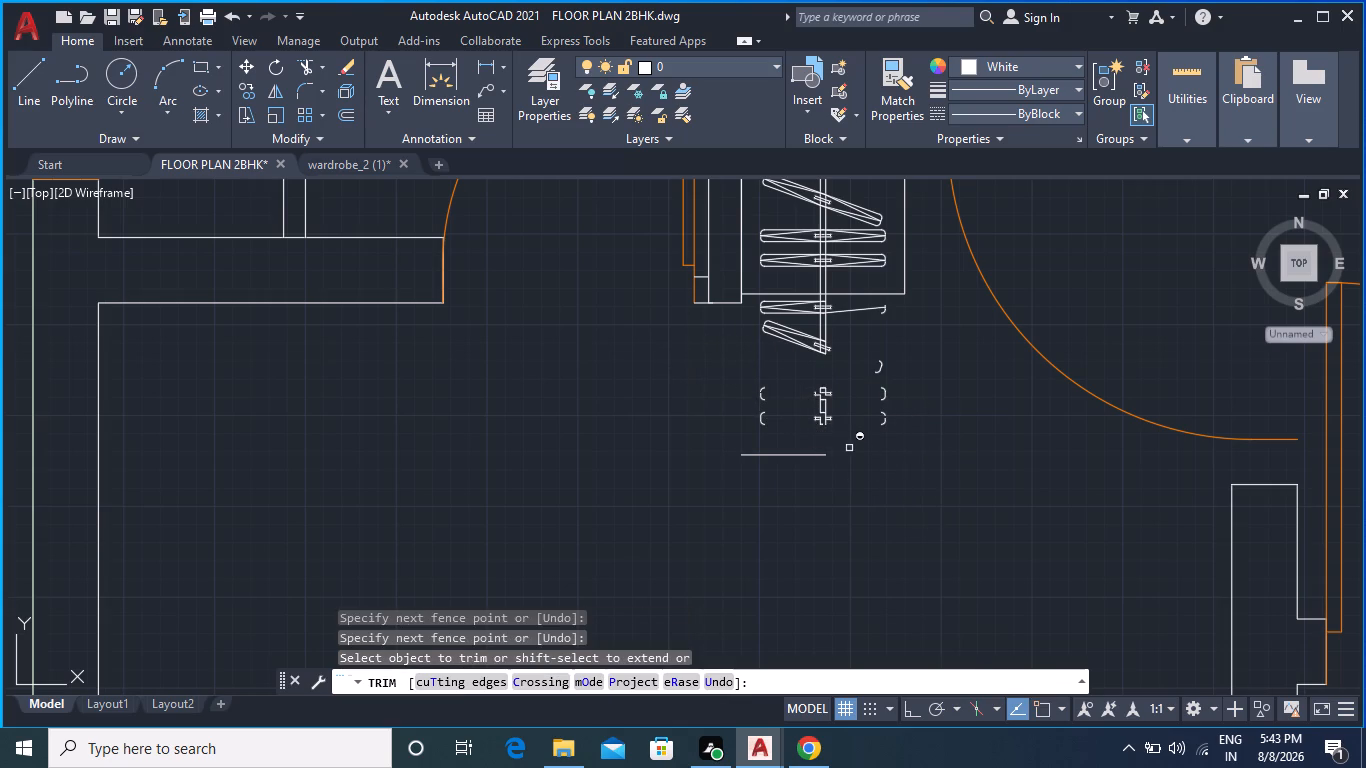
click(851, 505)
click(729, 424)
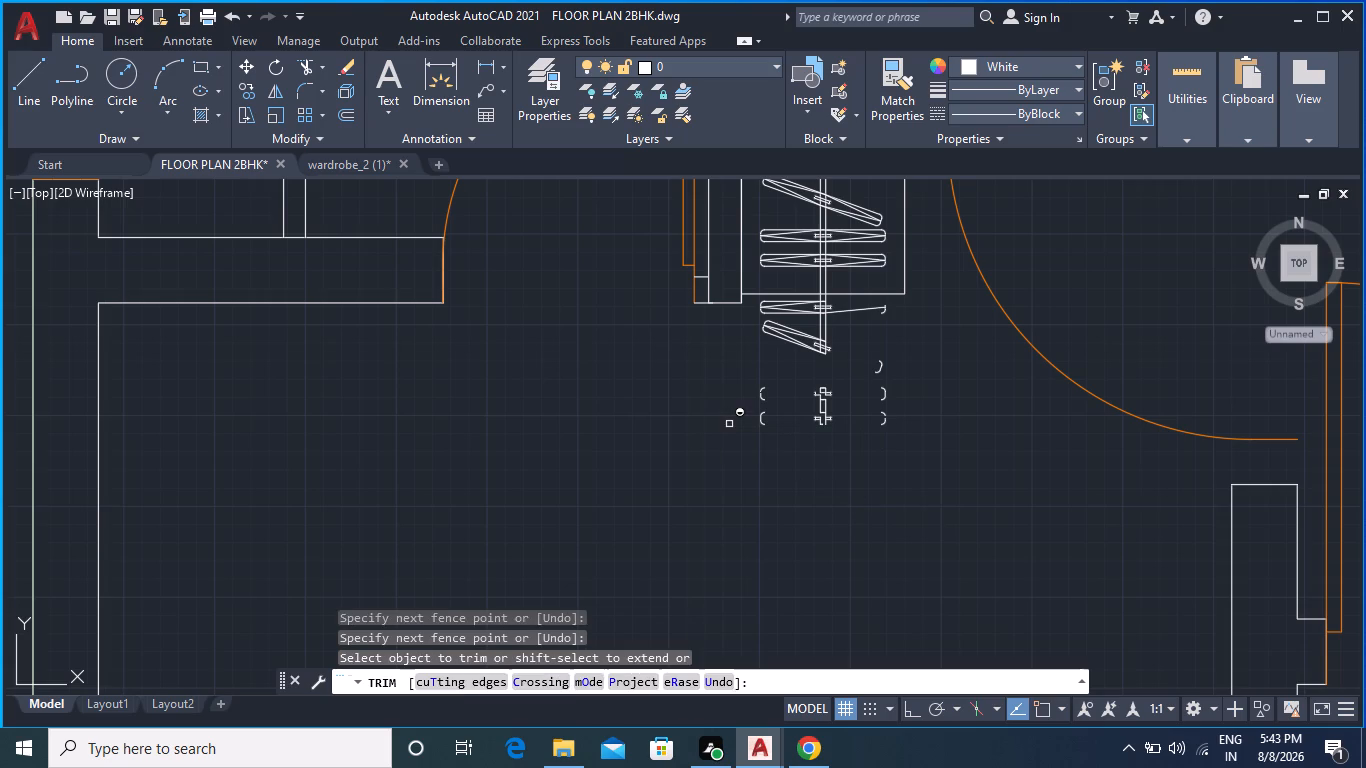
click(769, 417)
triple_click(761, 417)
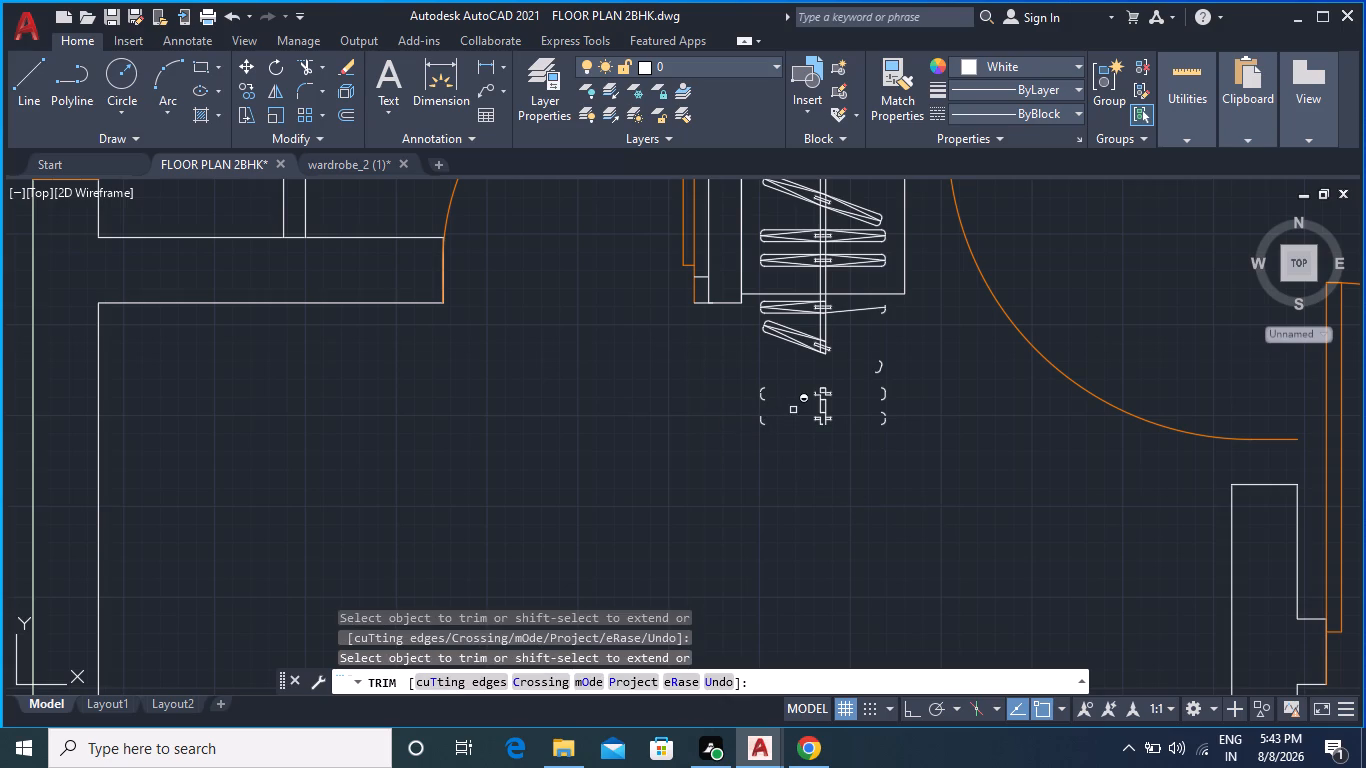
Trim the two hanging rail lines between the new cross line and the first hanger below it.
scroll(864, 313, up, 3)
middle_drag(755, 292, 782, 395)
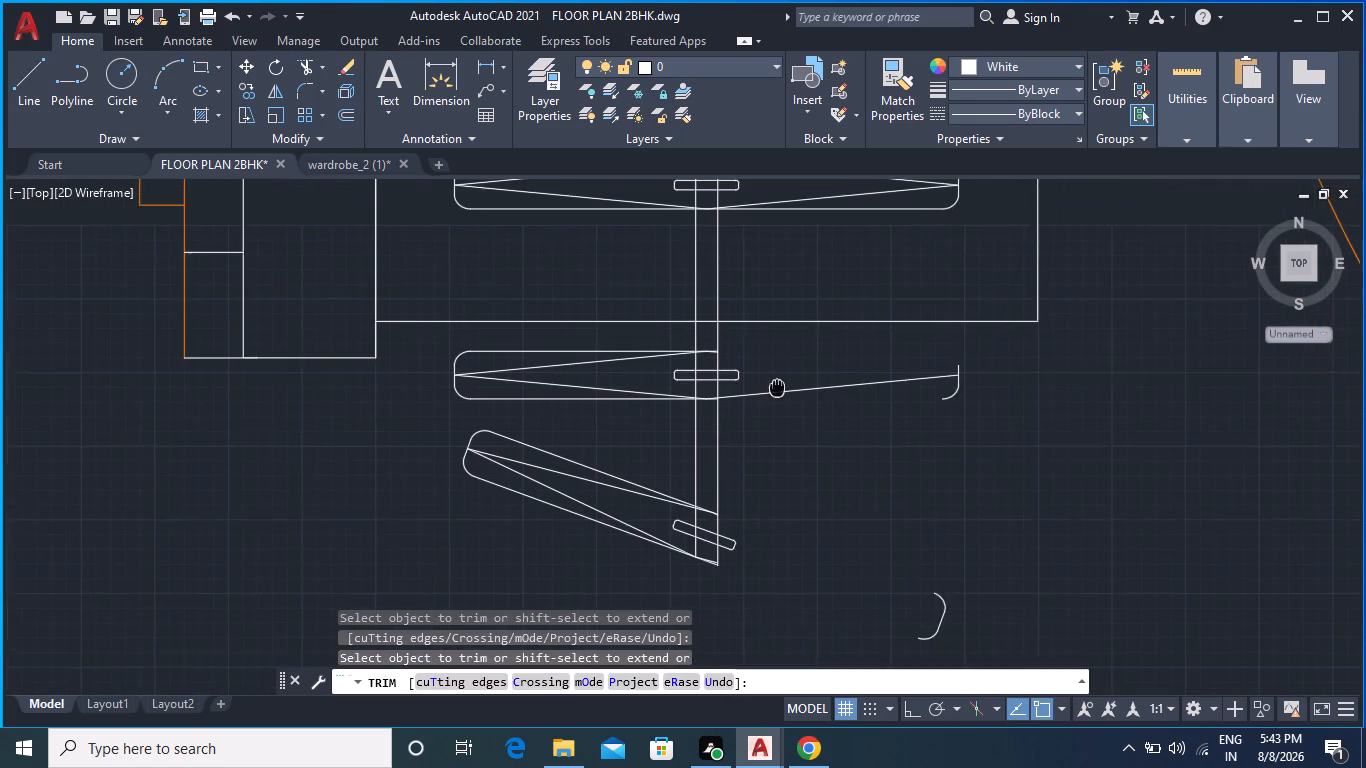
click(767, 362)
click(656, 346)
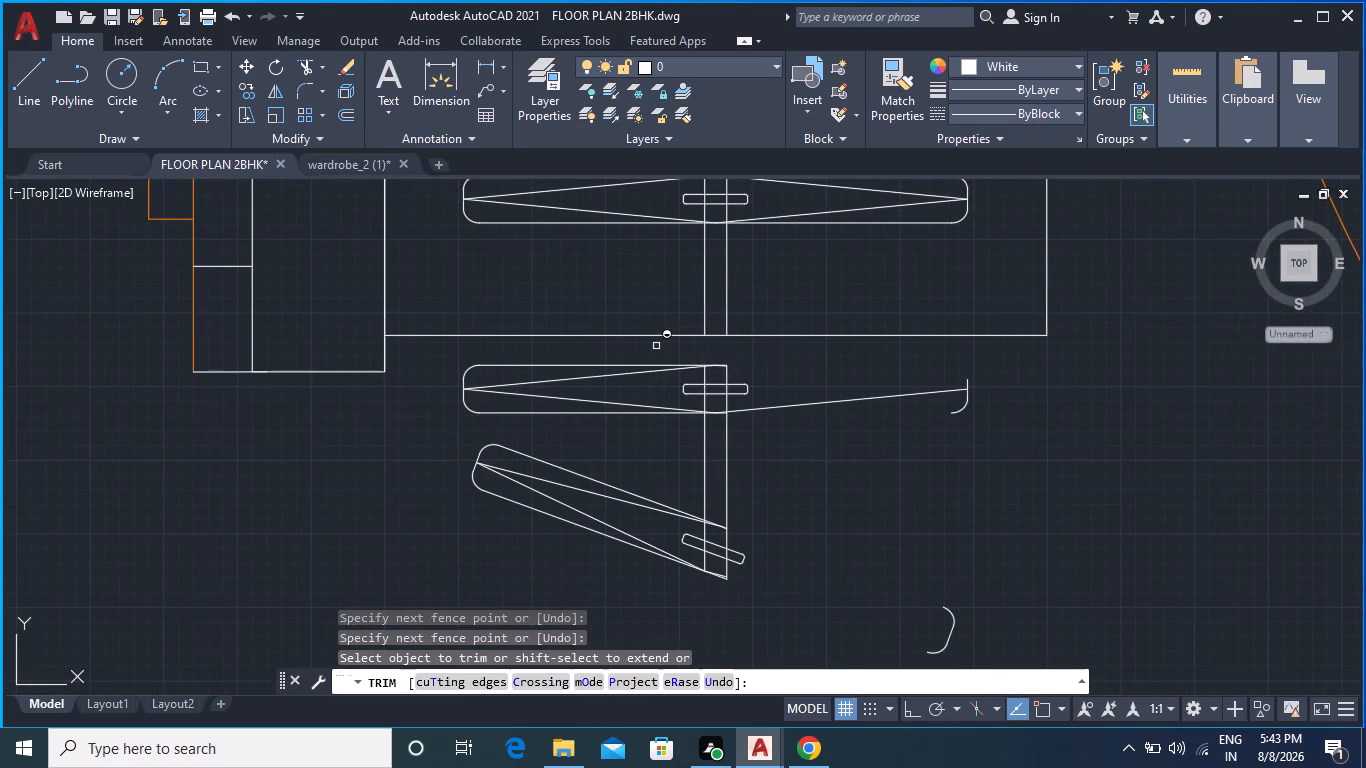
scroll(859, 476, down, 1)
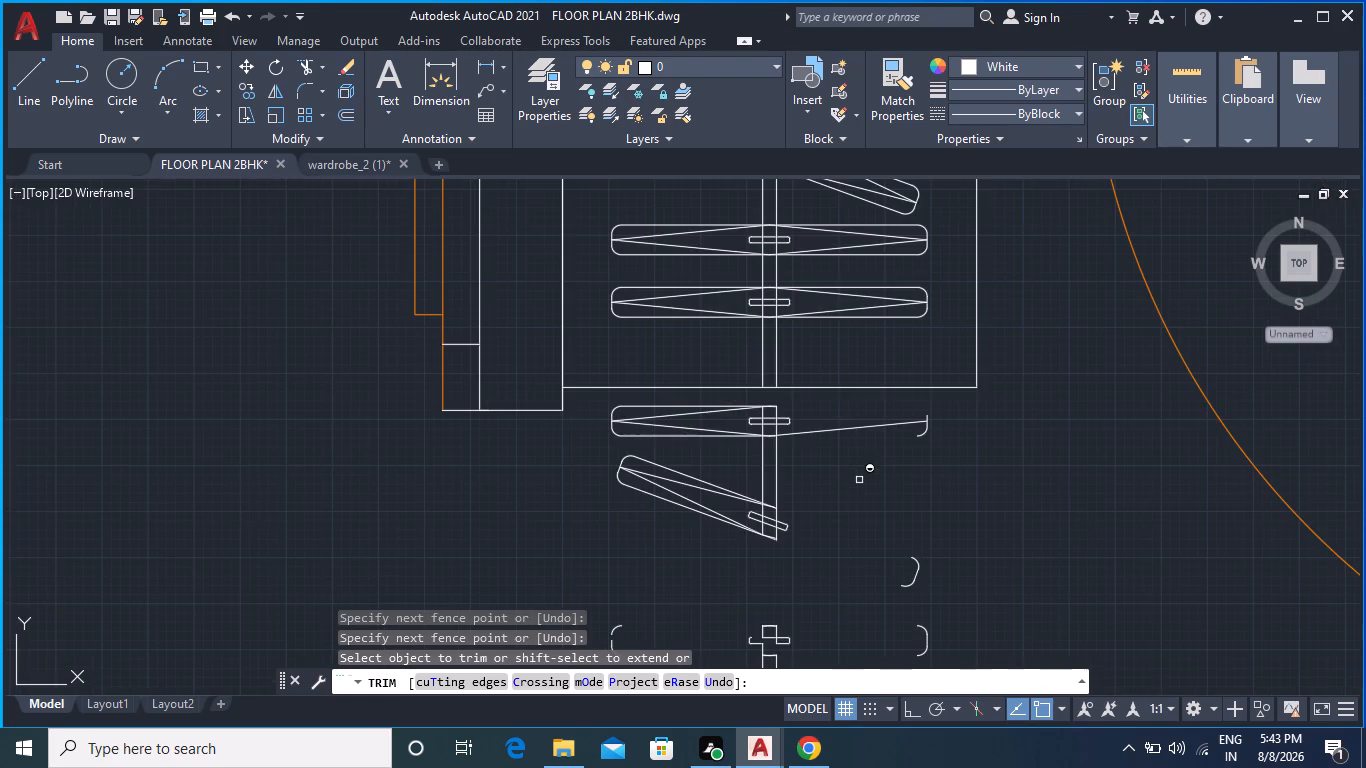
middle_drag(859, 481, 816, 409)
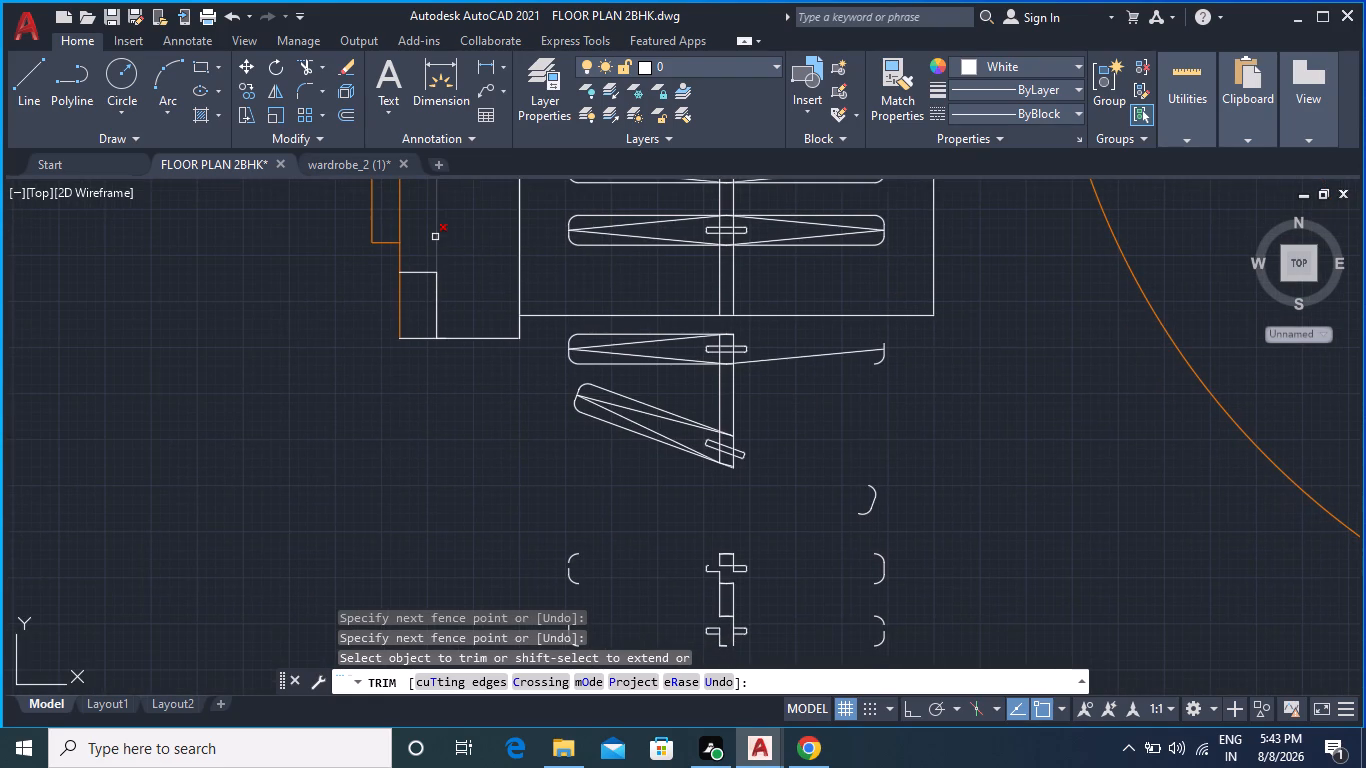
key(Escape)
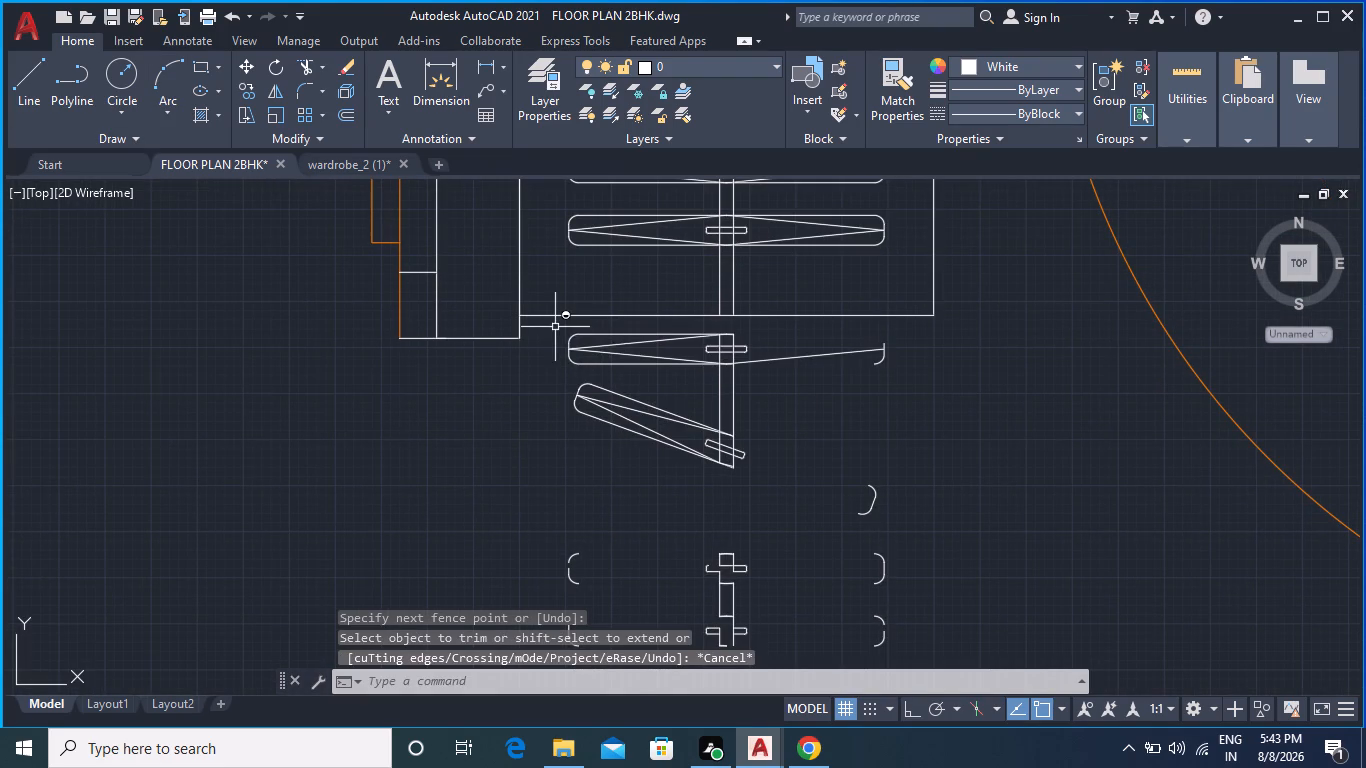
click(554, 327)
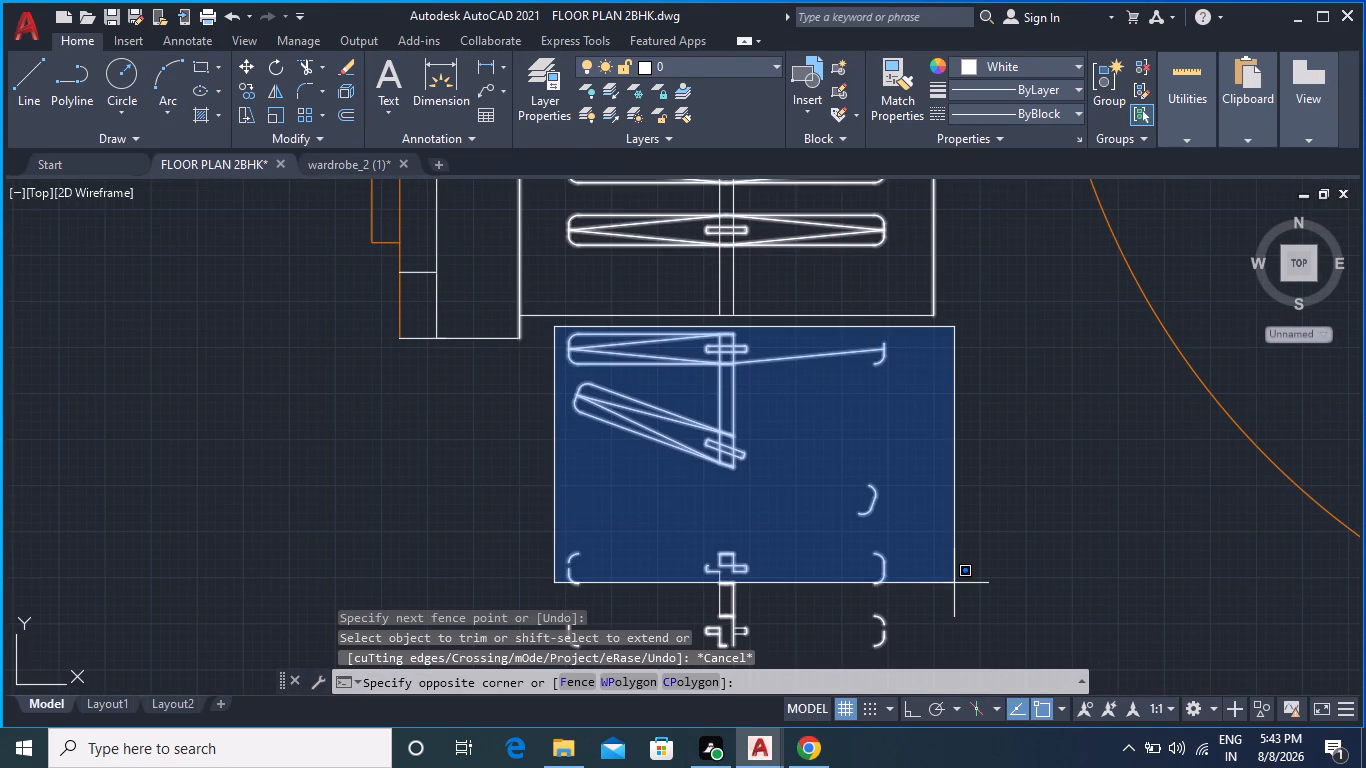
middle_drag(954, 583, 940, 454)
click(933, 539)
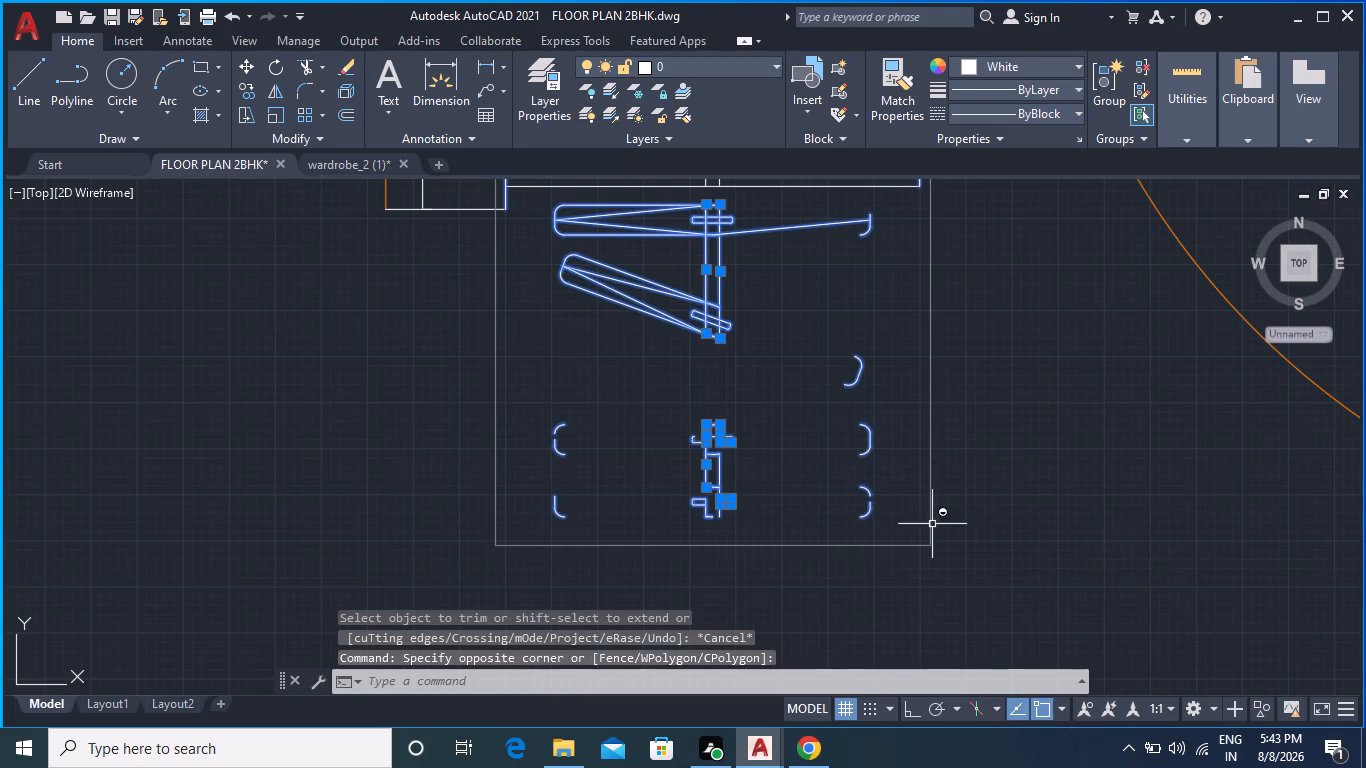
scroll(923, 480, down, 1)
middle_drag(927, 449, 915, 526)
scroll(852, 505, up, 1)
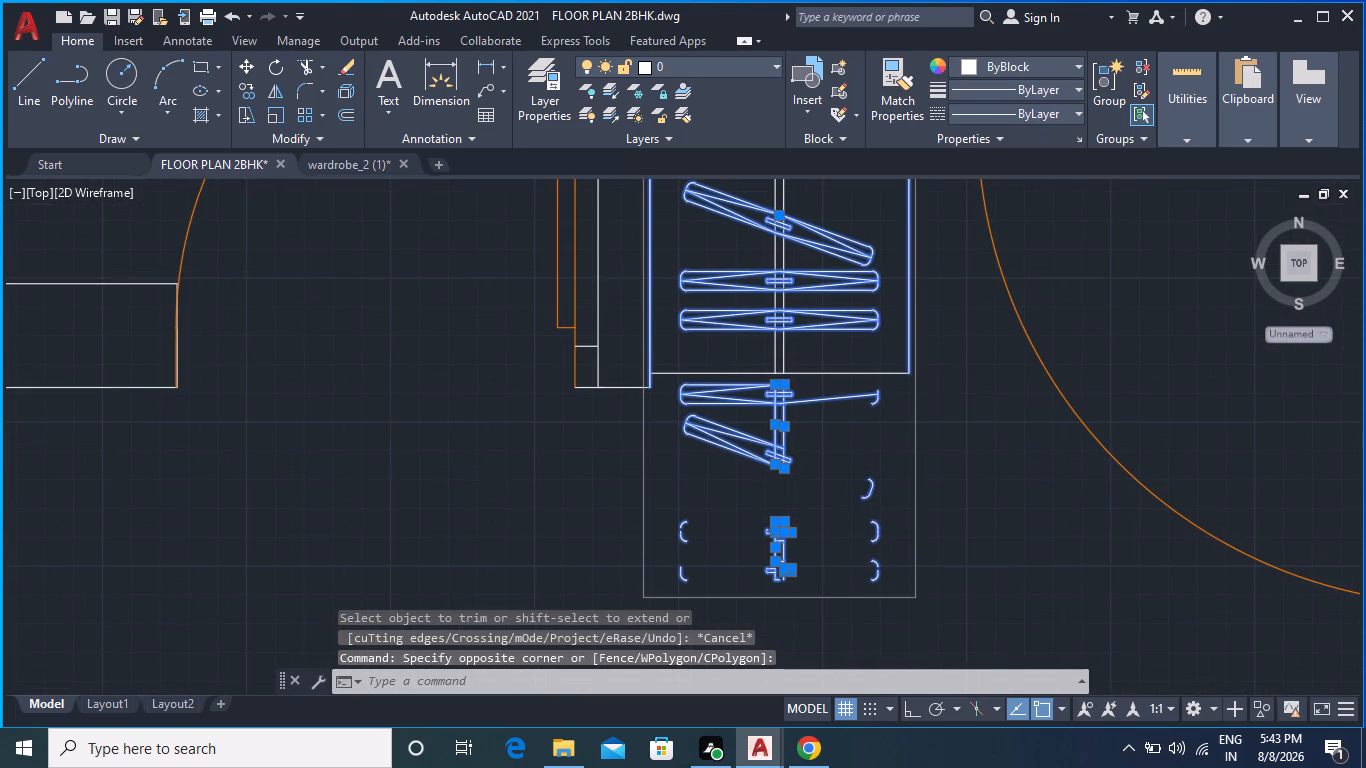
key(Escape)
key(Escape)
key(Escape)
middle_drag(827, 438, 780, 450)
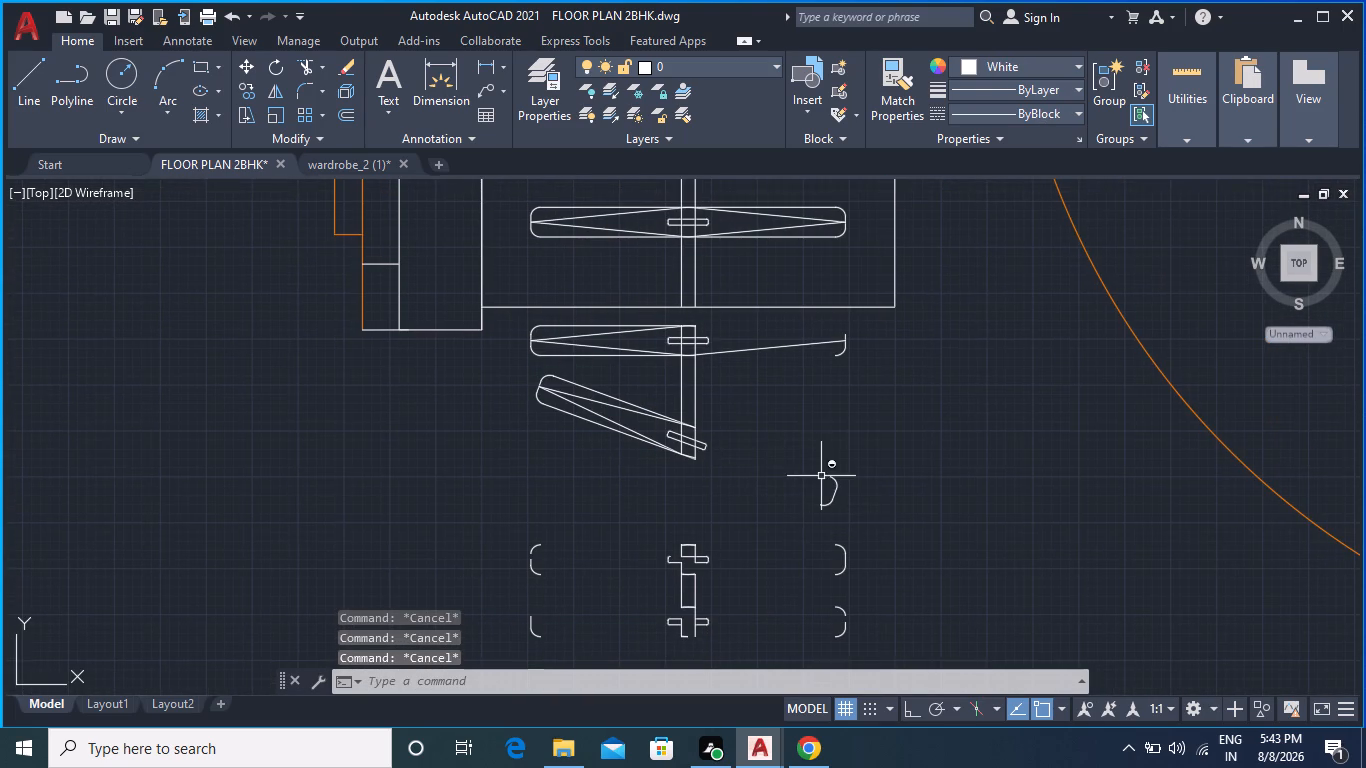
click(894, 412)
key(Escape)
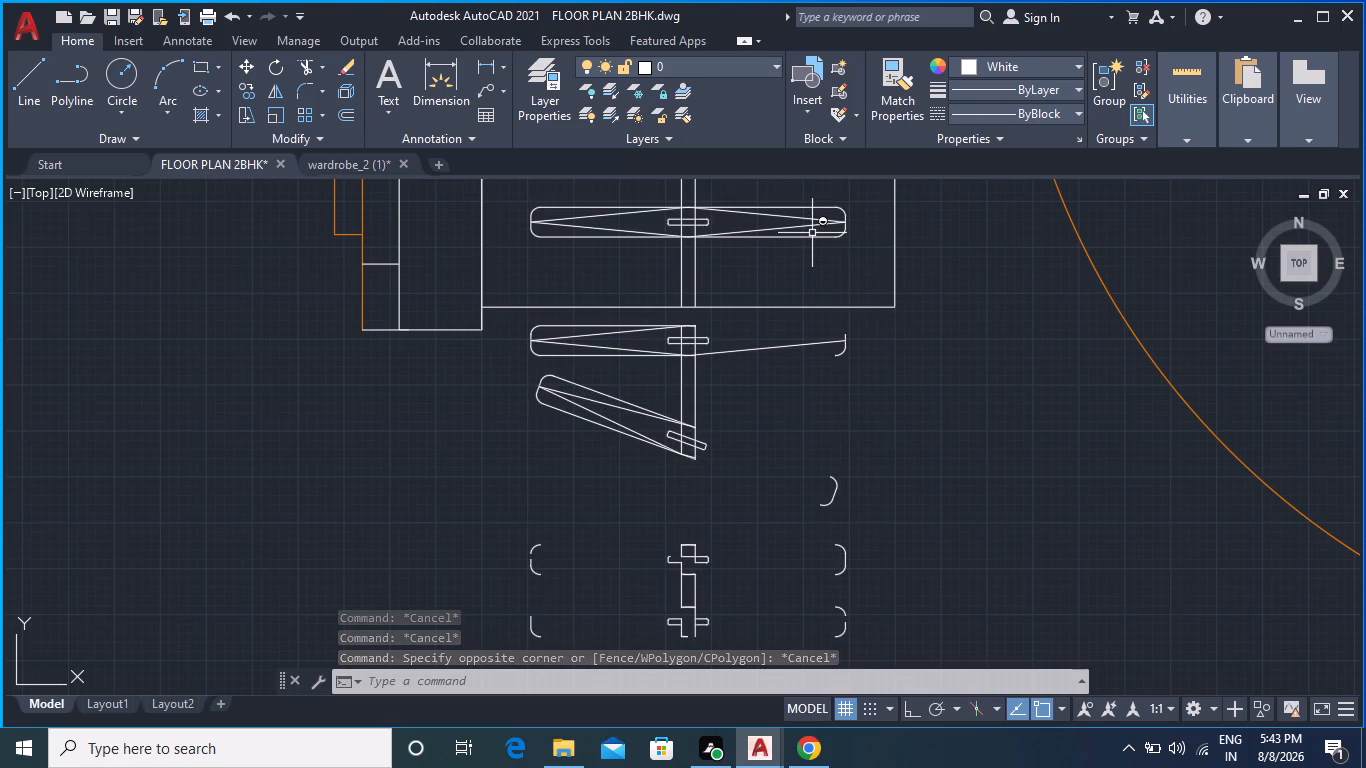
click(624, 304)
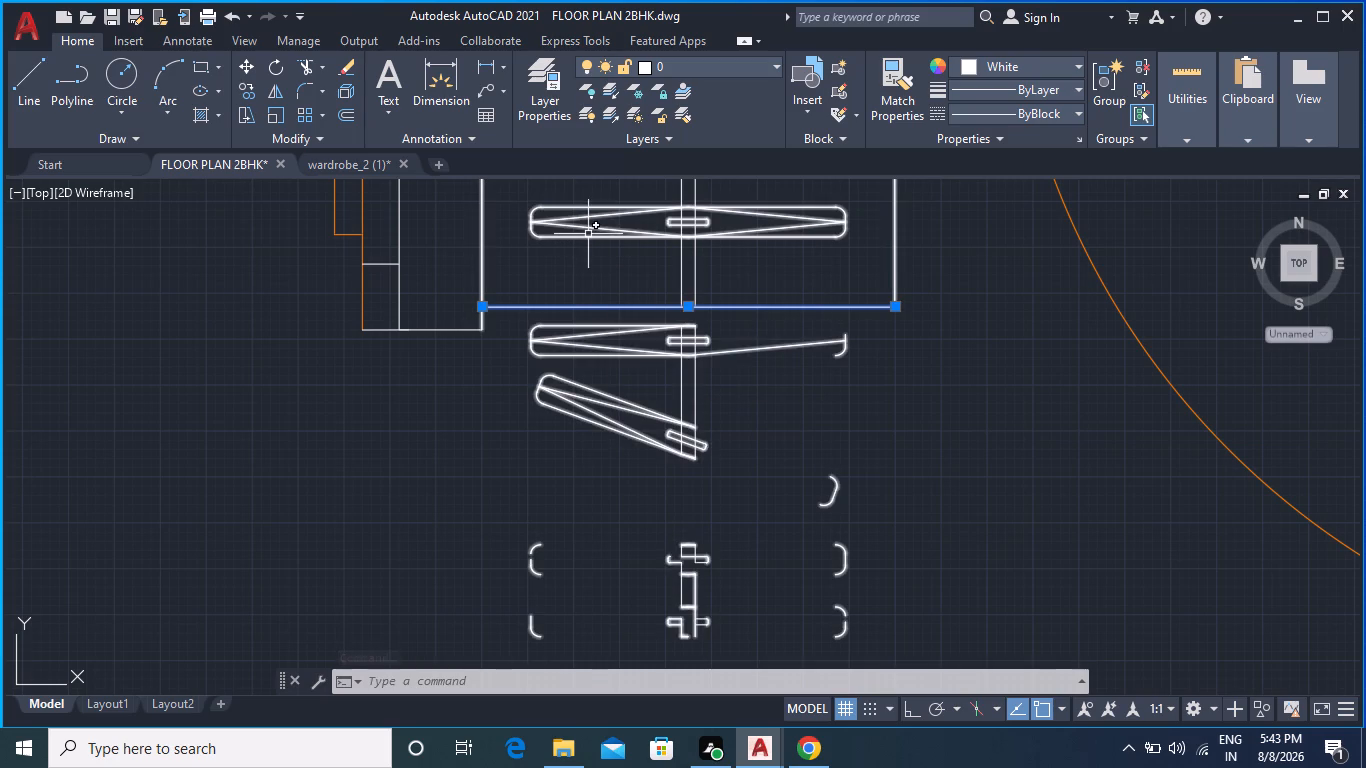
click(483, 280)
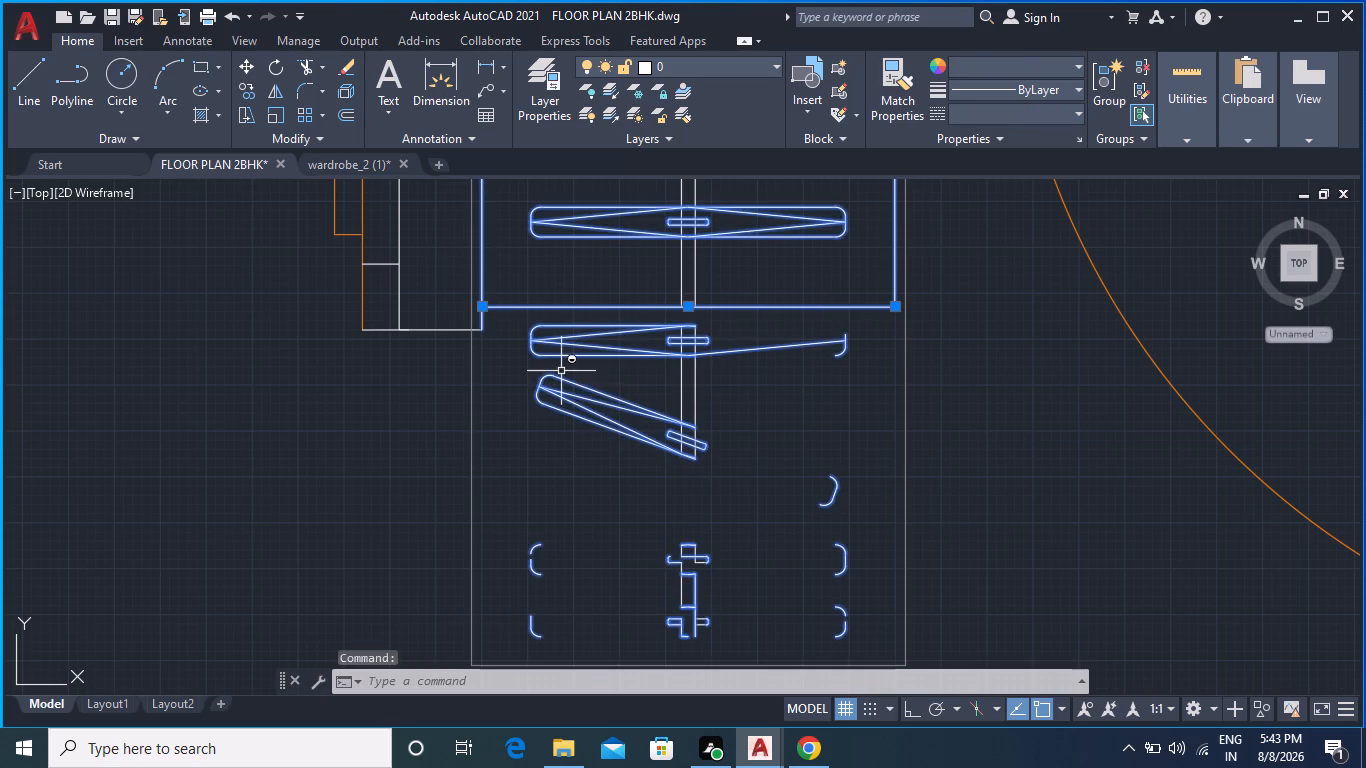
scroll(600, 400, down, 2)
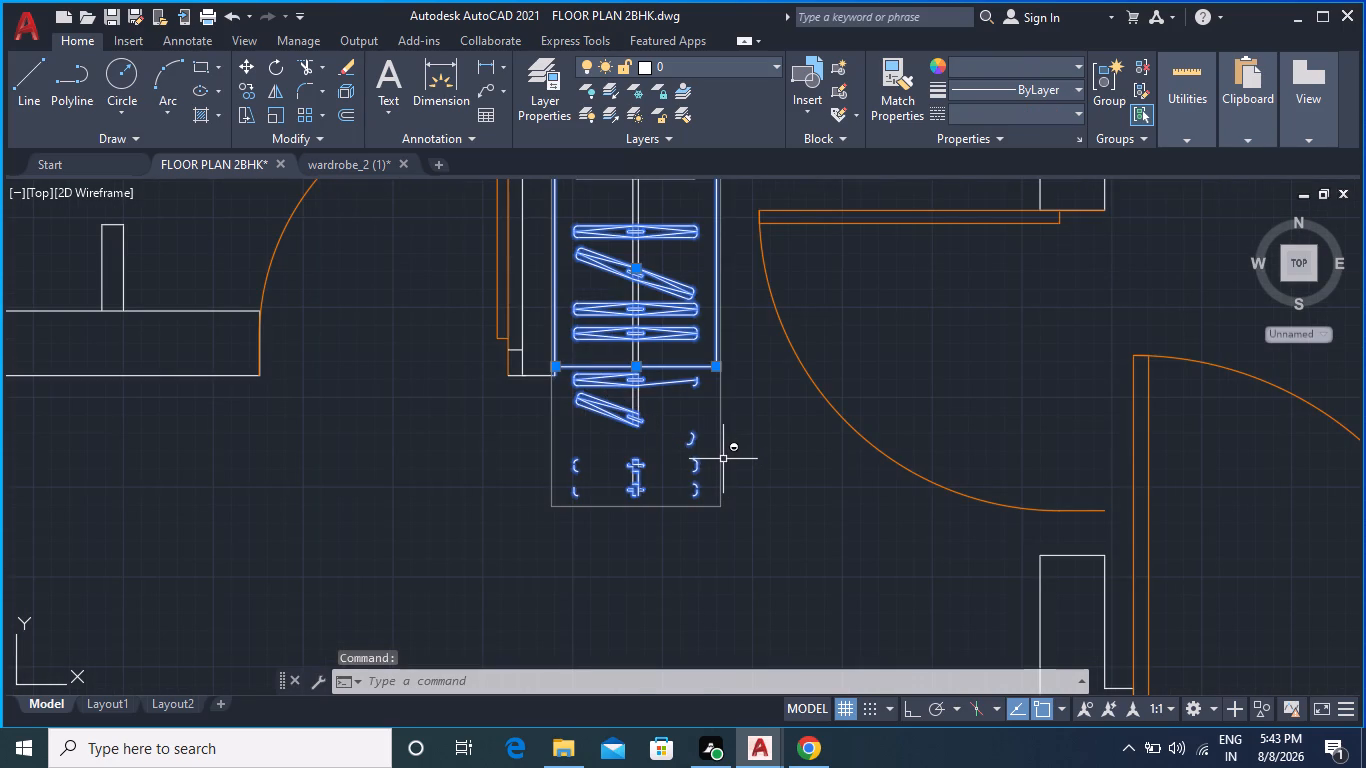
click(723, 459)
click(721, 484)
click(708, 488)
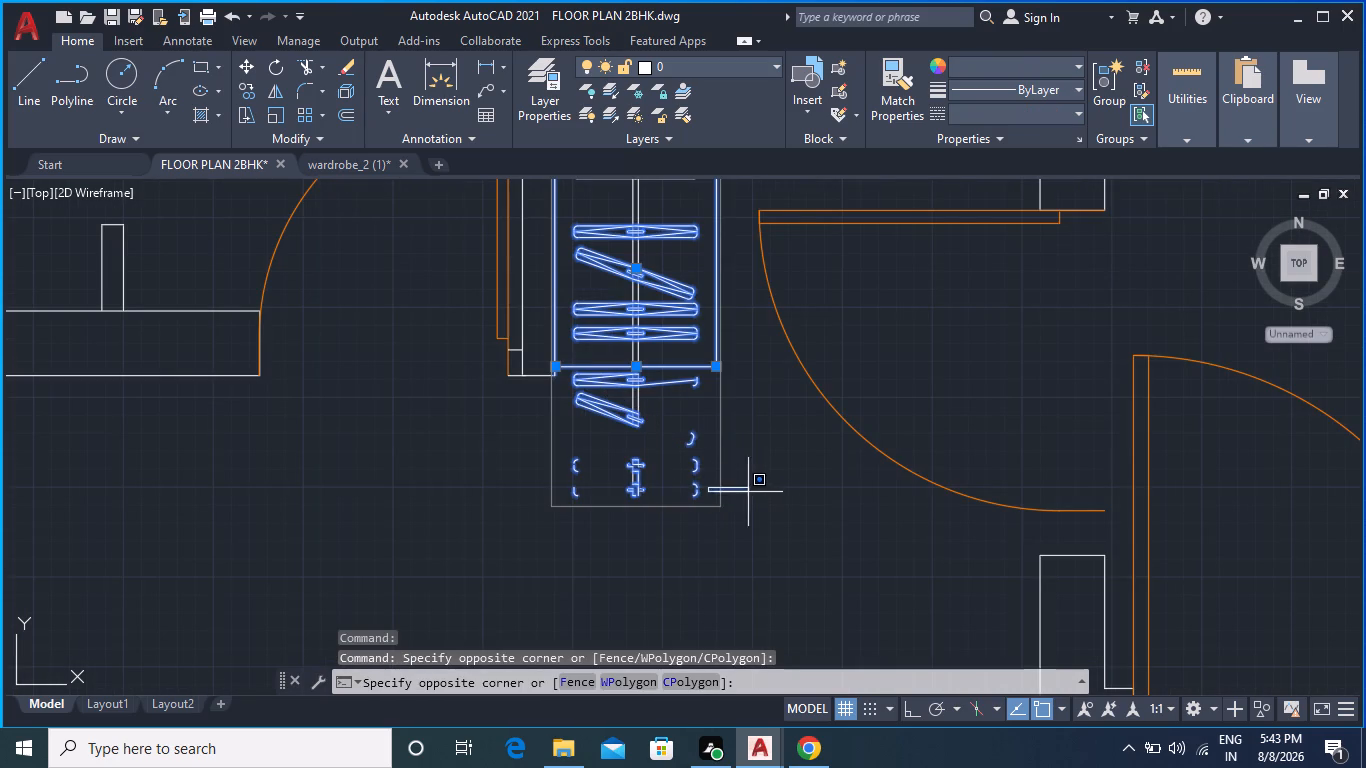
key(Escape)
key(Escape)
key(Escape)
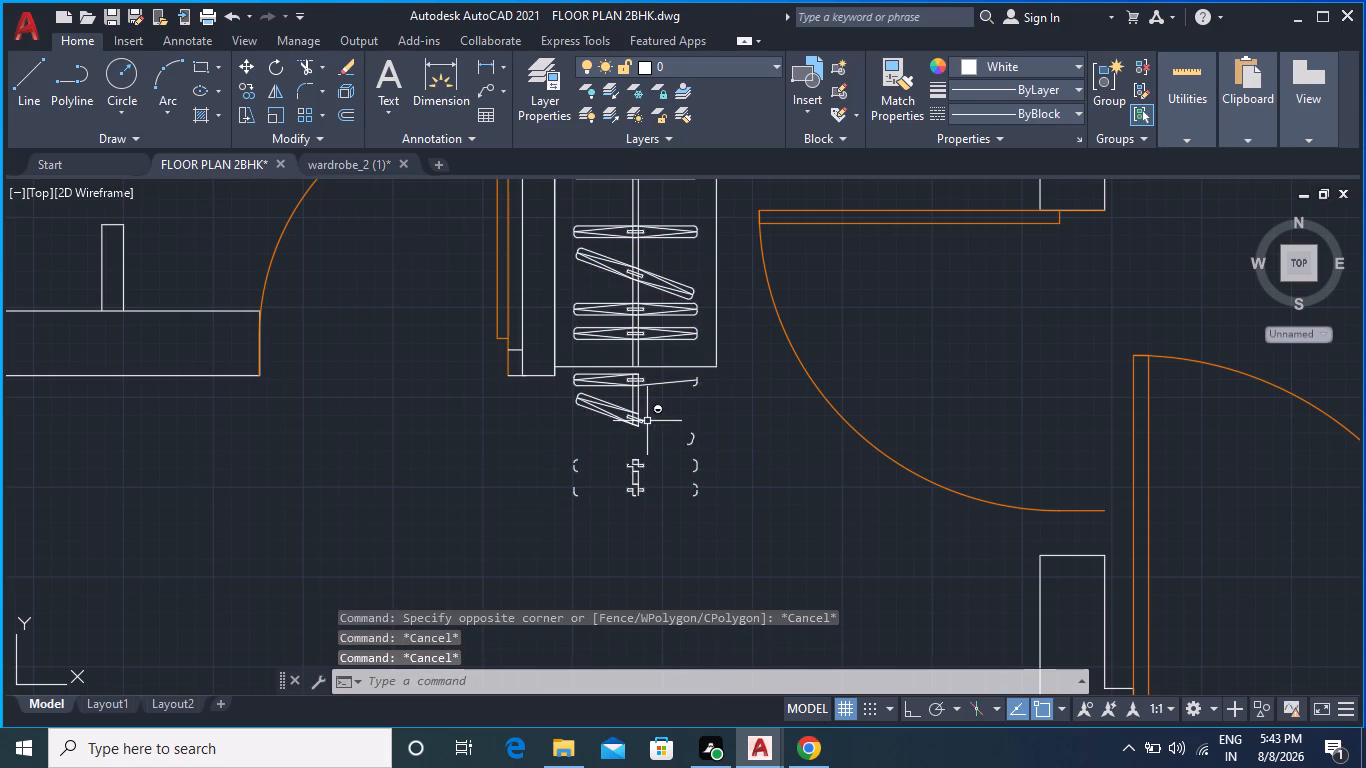
Trim the leftover corner arcs and rail fragments of the lowest hangers below the wardrobe's new cross line.
text(tr)
key(Return)
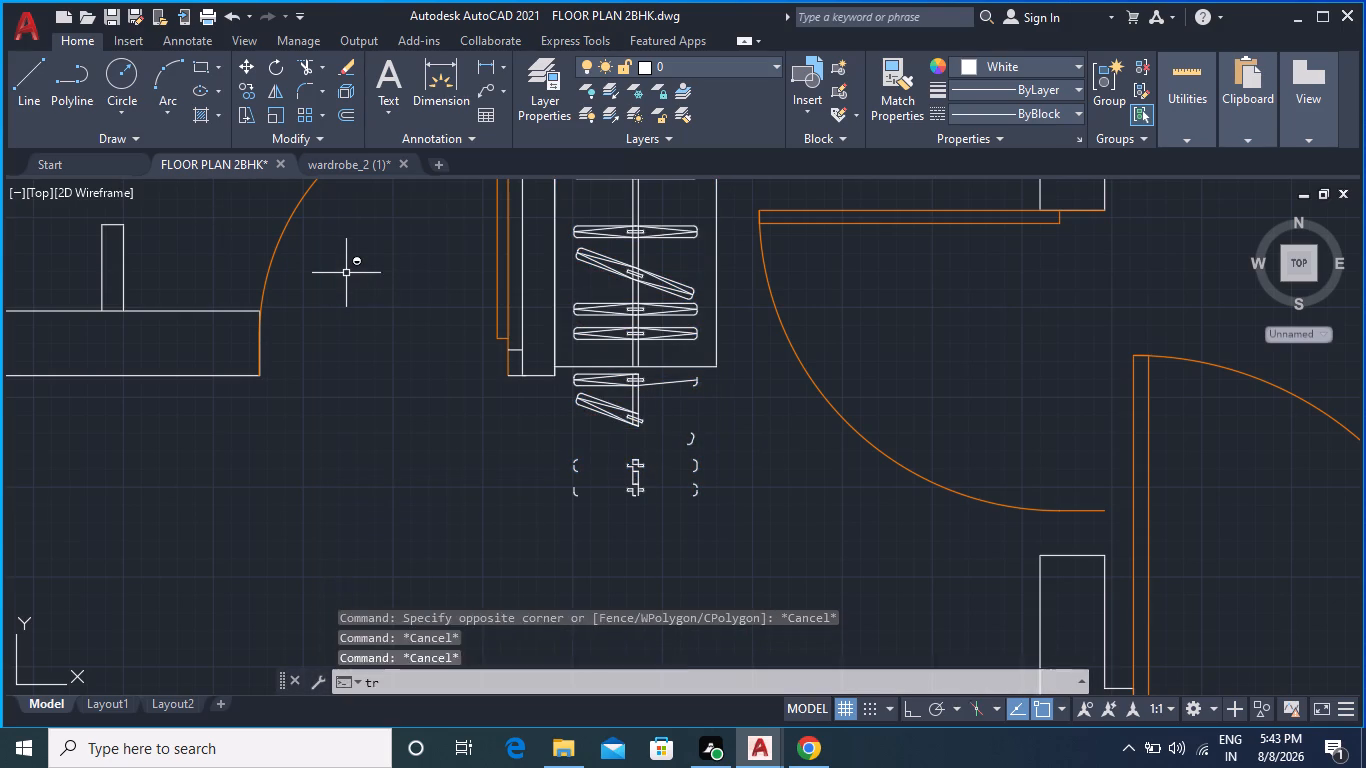
click(759, 525)
click(618, 452)
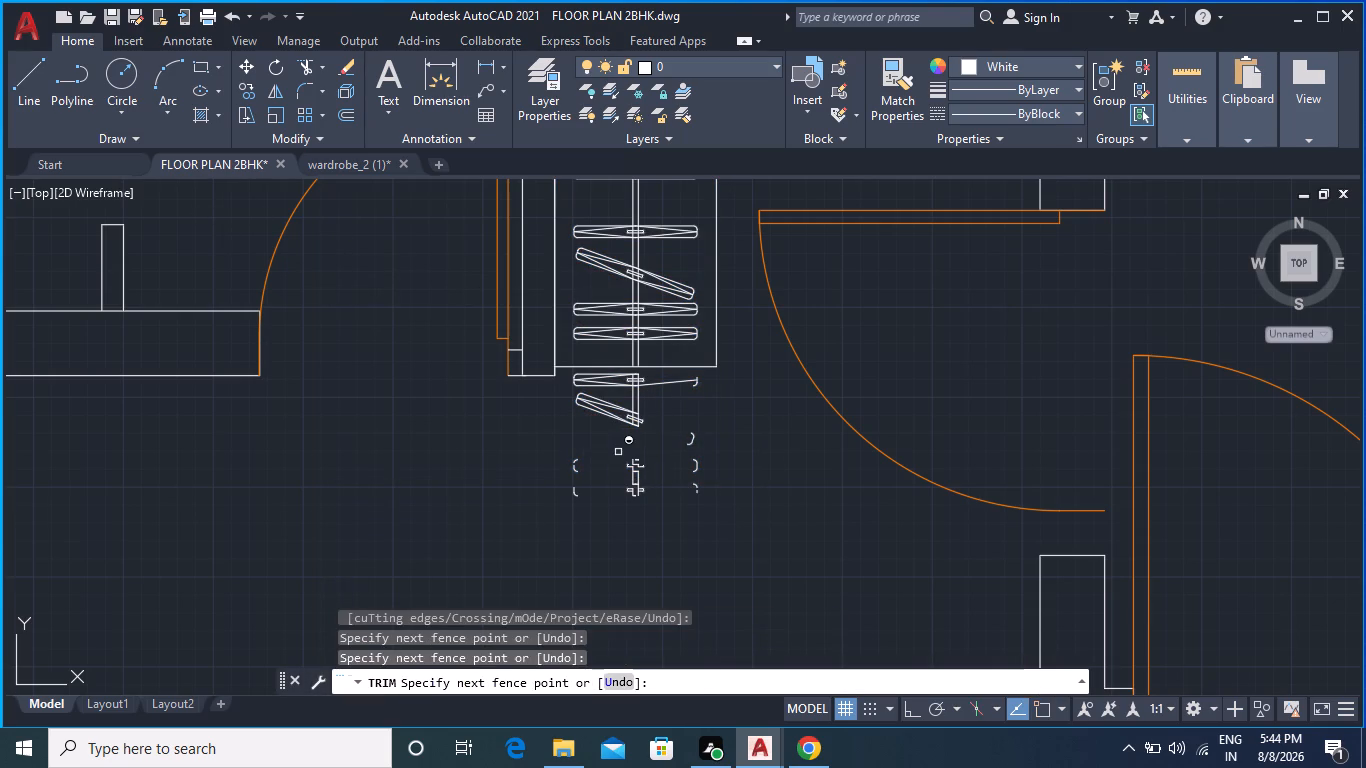
click(538, 497)
click(710, 484)
click(761, 533)
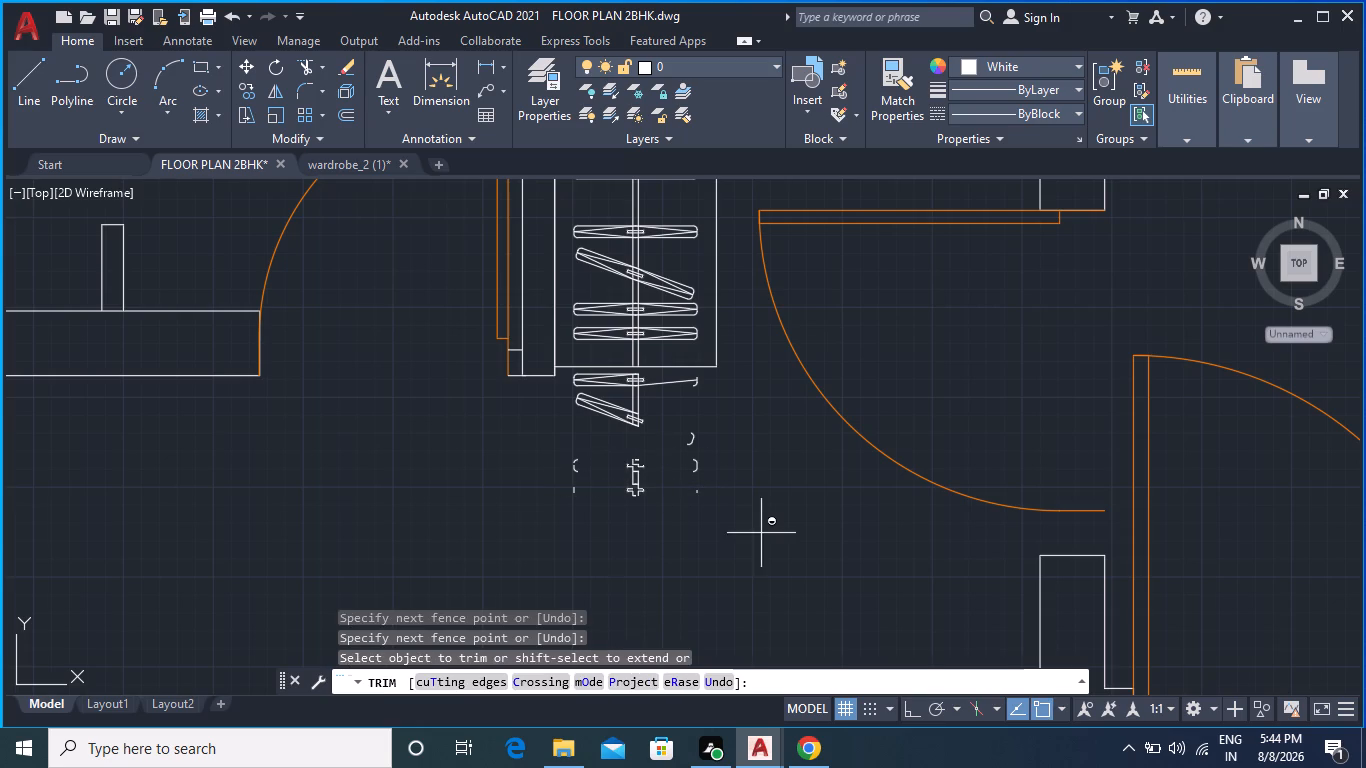
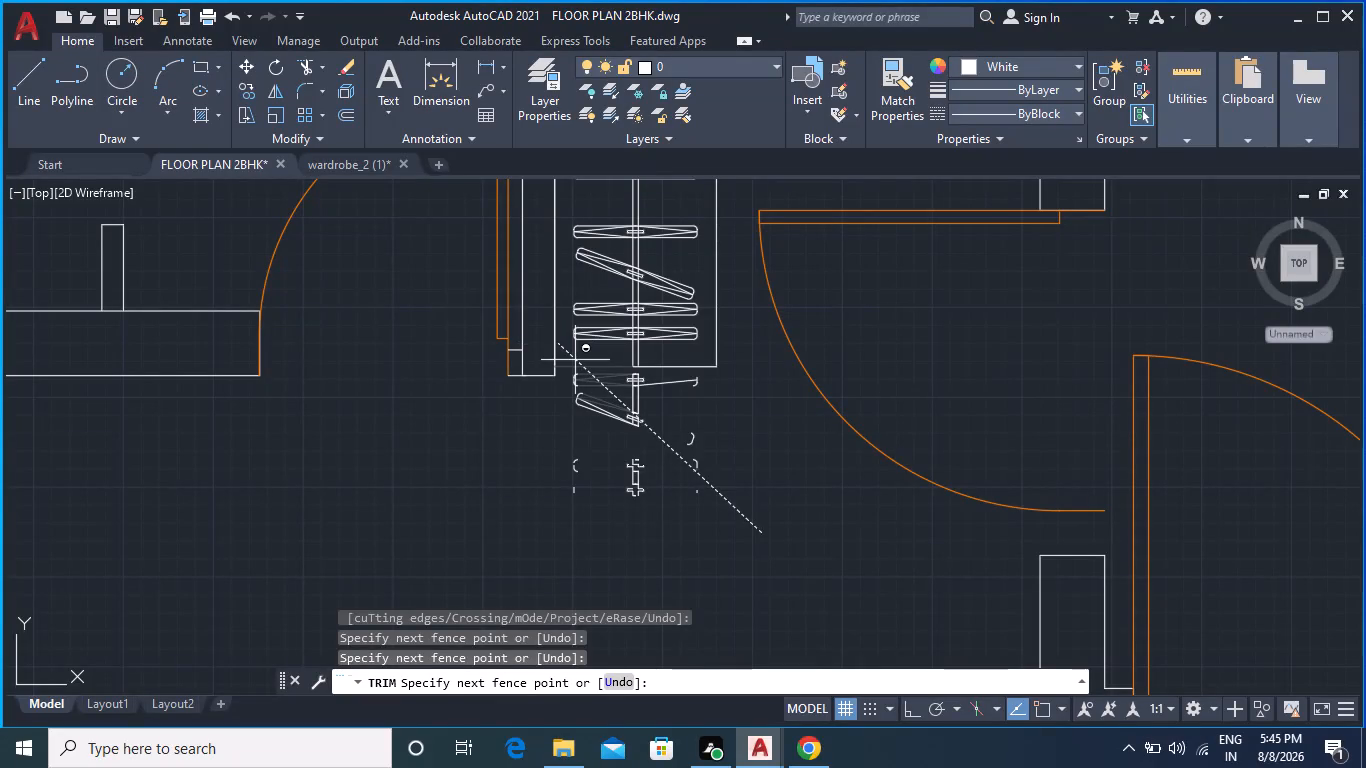
Trim the slanted hanger's remaining lines and the left end of the first hanger below the wardrobe's new cross line.
click(577, 377)
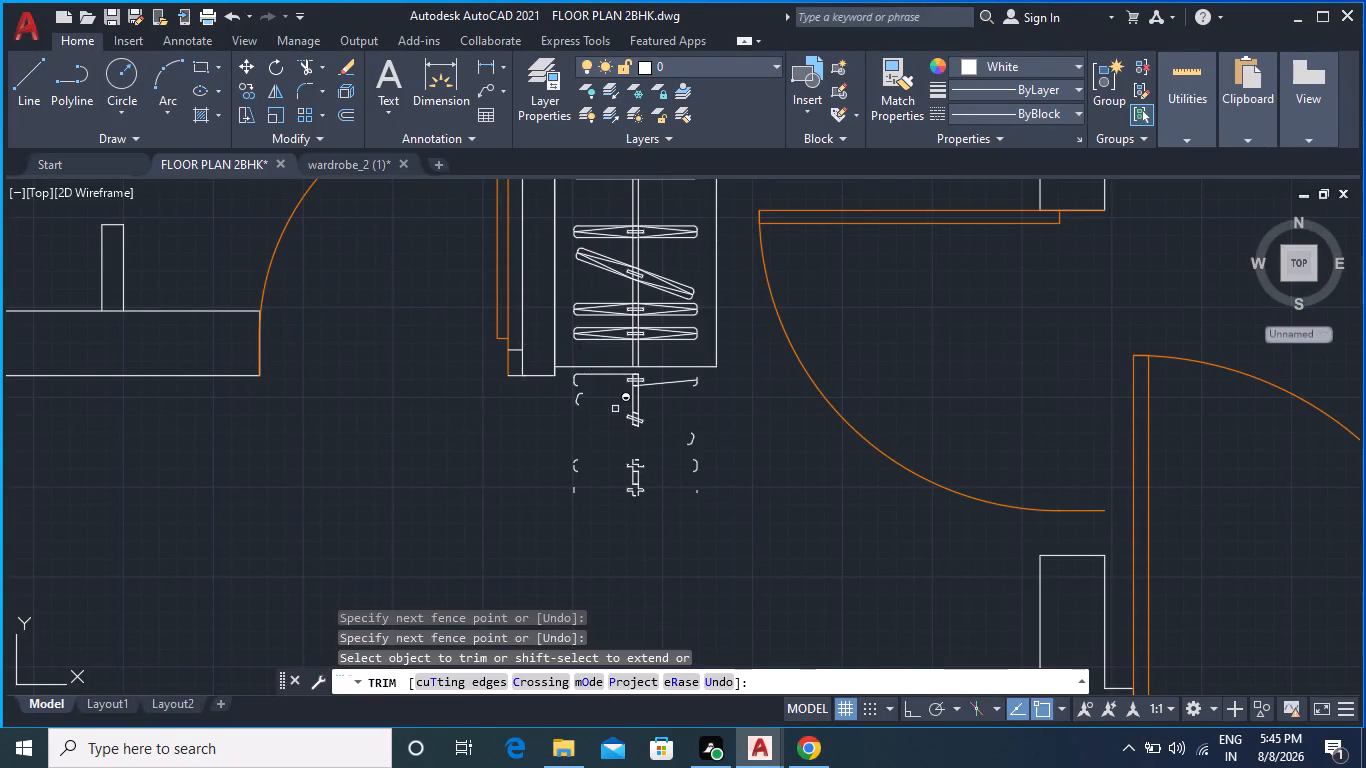
scroll(609, 402, up, 3)
scroll(612, 400, down, 1)
click(546, 337)
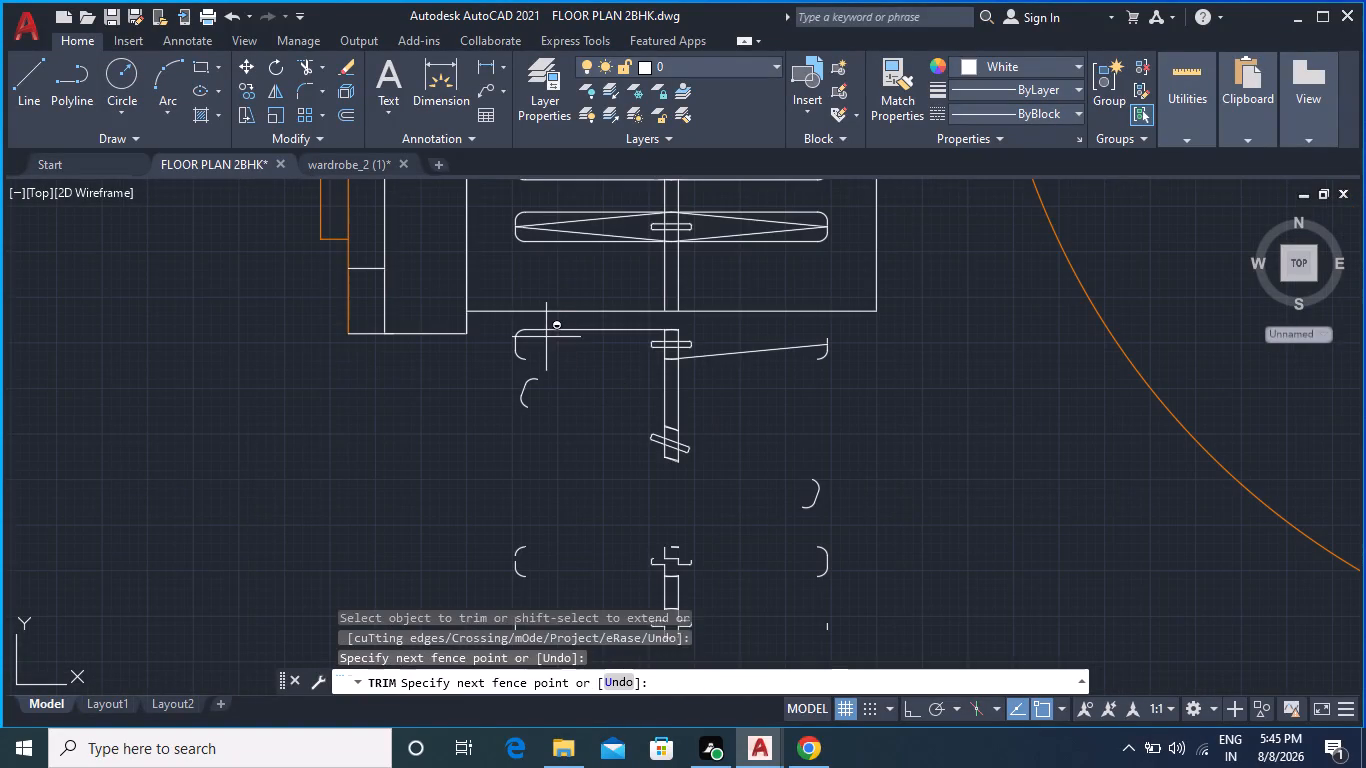
click(540, 329)
click(534, 329)
click(513, 337)
drag(513, 337, 514, 352)
triple_click(525, 356)
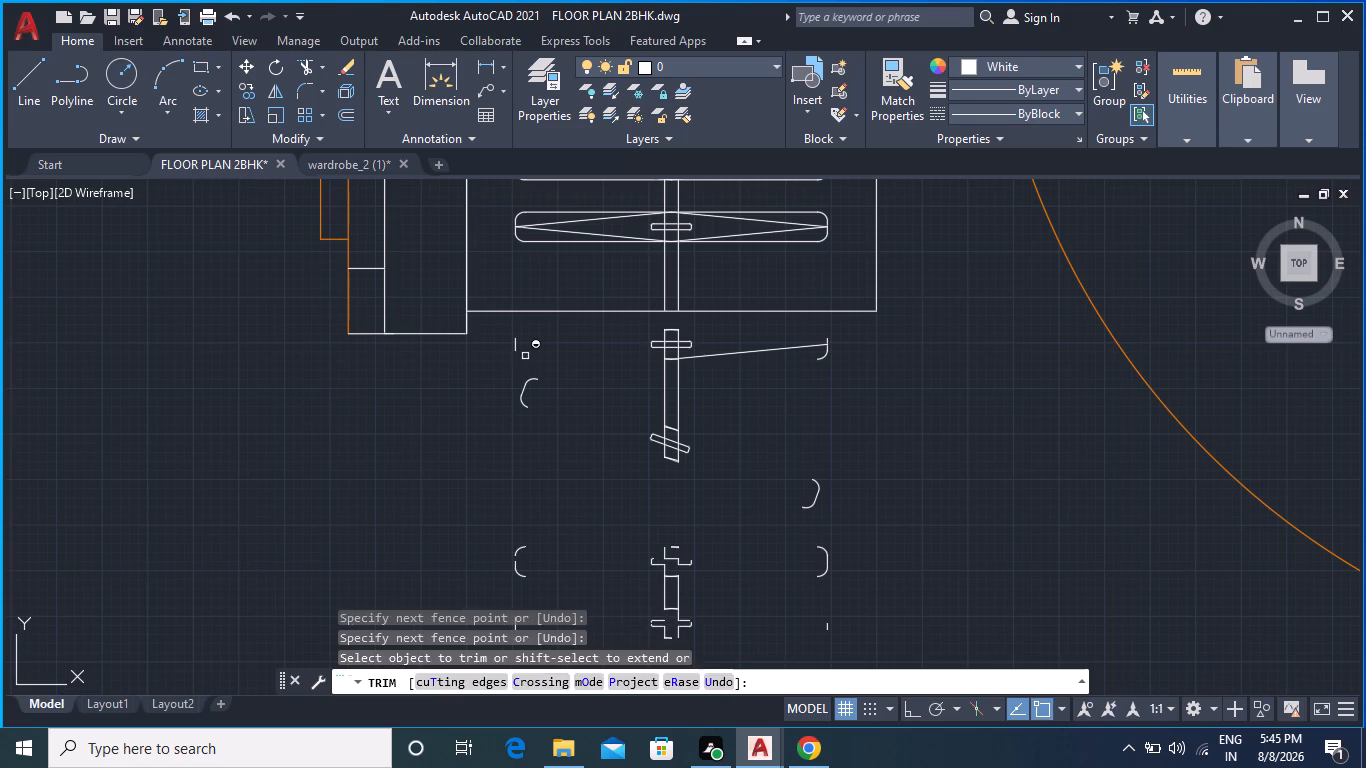
triple_click(520, 352)
click(516, 348)
double_click(516, 348)
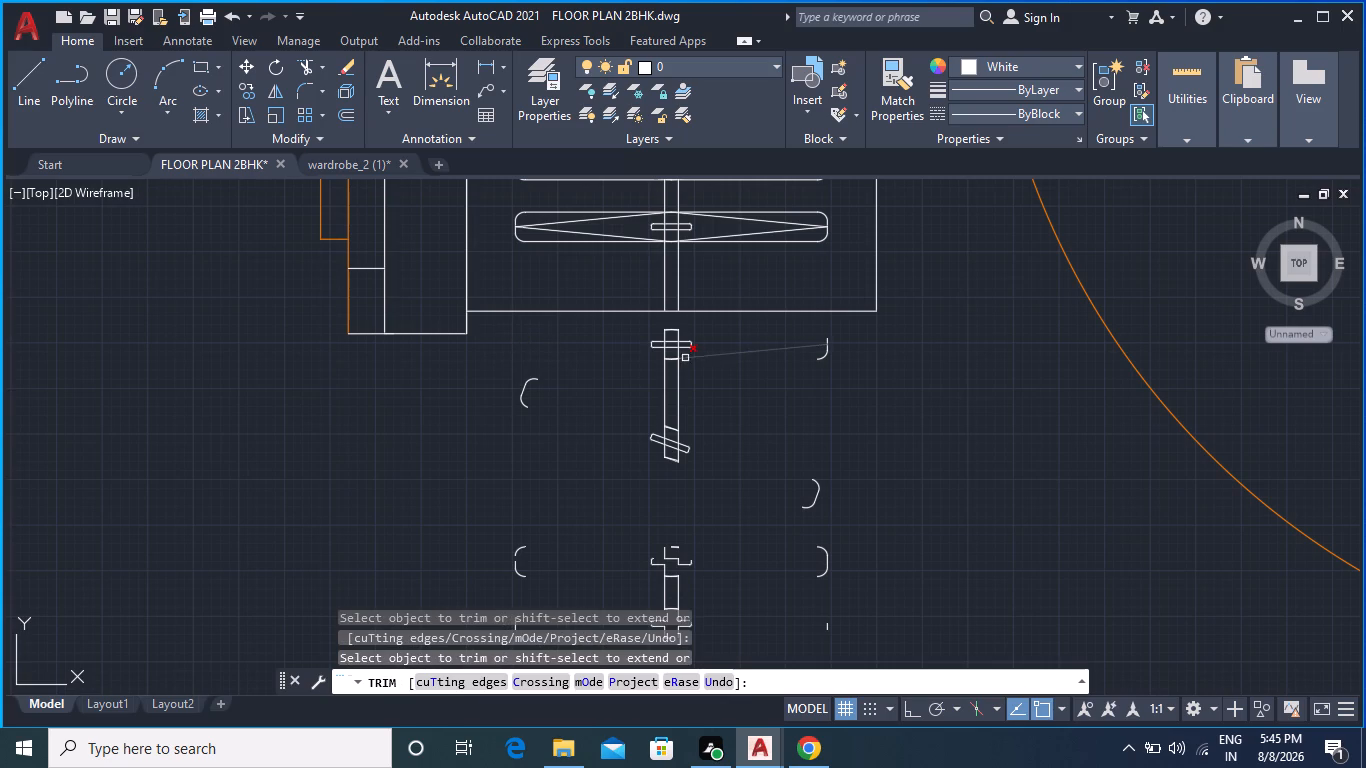
Trim the slanted line, corner arc and edge on the right half of the first hanger below the cross line.
click(685, 358)
drag(688, 358, 678, 359)
click(669, 356)
click(662, 346)
drag(684, 341, 707, 355)
drag(750, 353, 772, 369)
drag(808, 367, 845, 391)
click(859, 389)
double_click(877, 377)
drag(850, 364, 751, 353)
drag(751, 353, 839, 363)
drag(829, 357, 819, 356)
double_click(799, 351)
double_click(832, 354)
drag(826, 353, 811, 353)
click(803, 352)
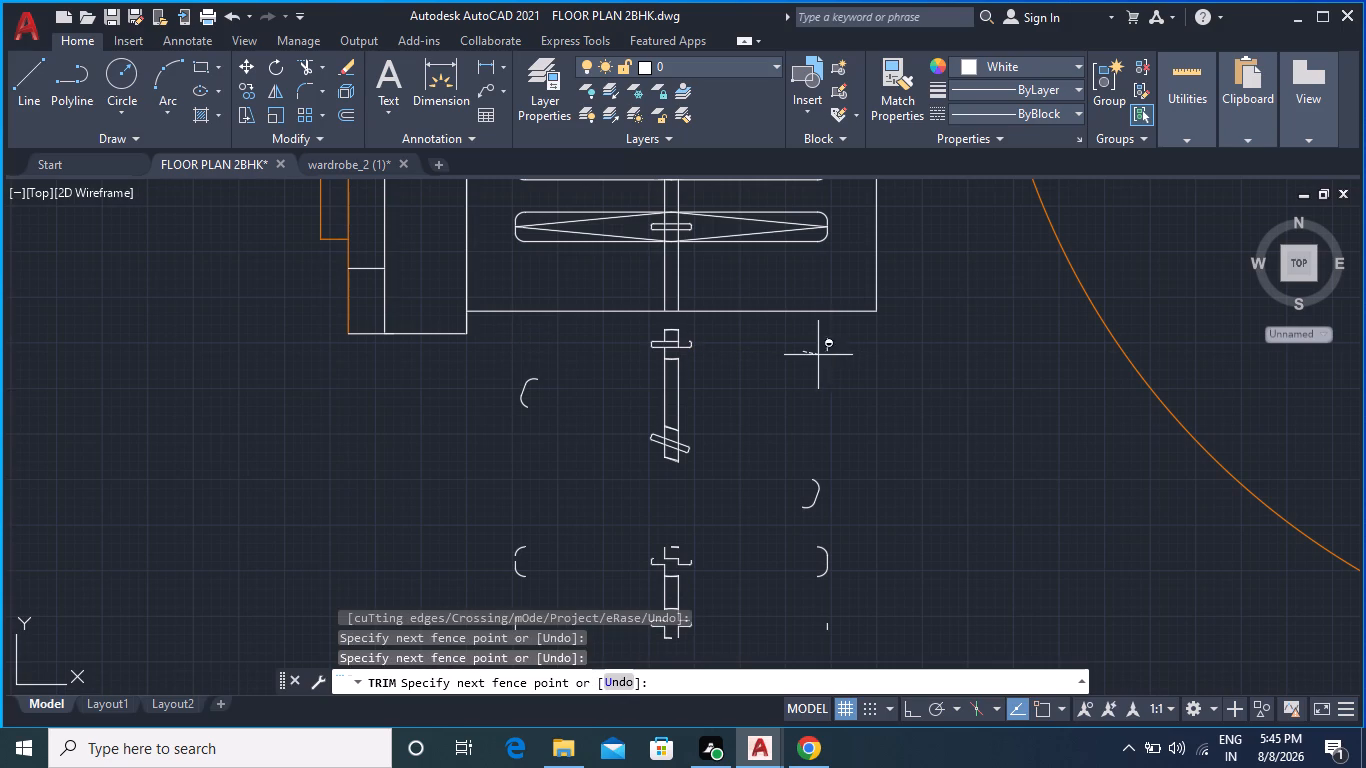
click(838, 347)
drag(839, 347, 814, 350)
Trim the small centre clip of the first hanger below the cross line and end the Trim command.
click(696, 347)
drag(685, 343, 671, 343)
triple_click(658, 337)
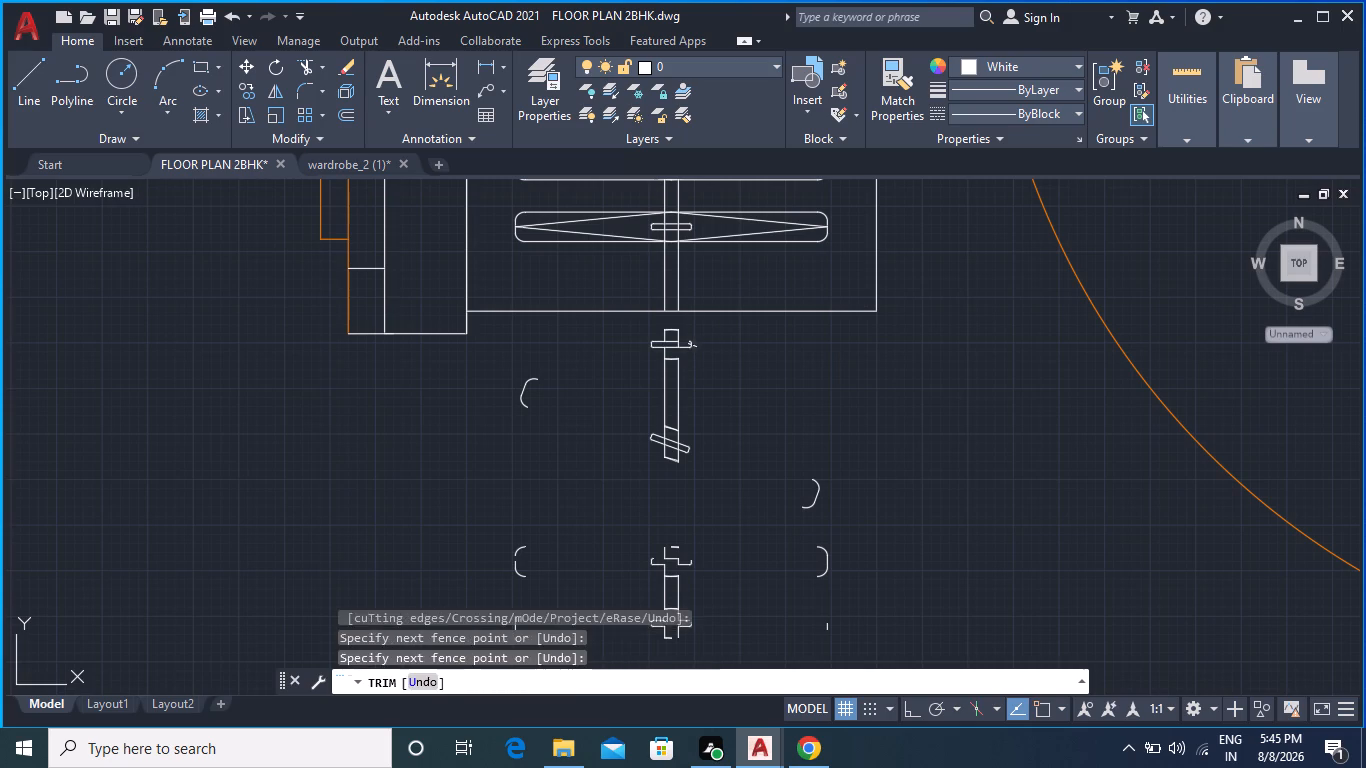
click(685, 359)
click(686, 347)
triple_click(656, 342)
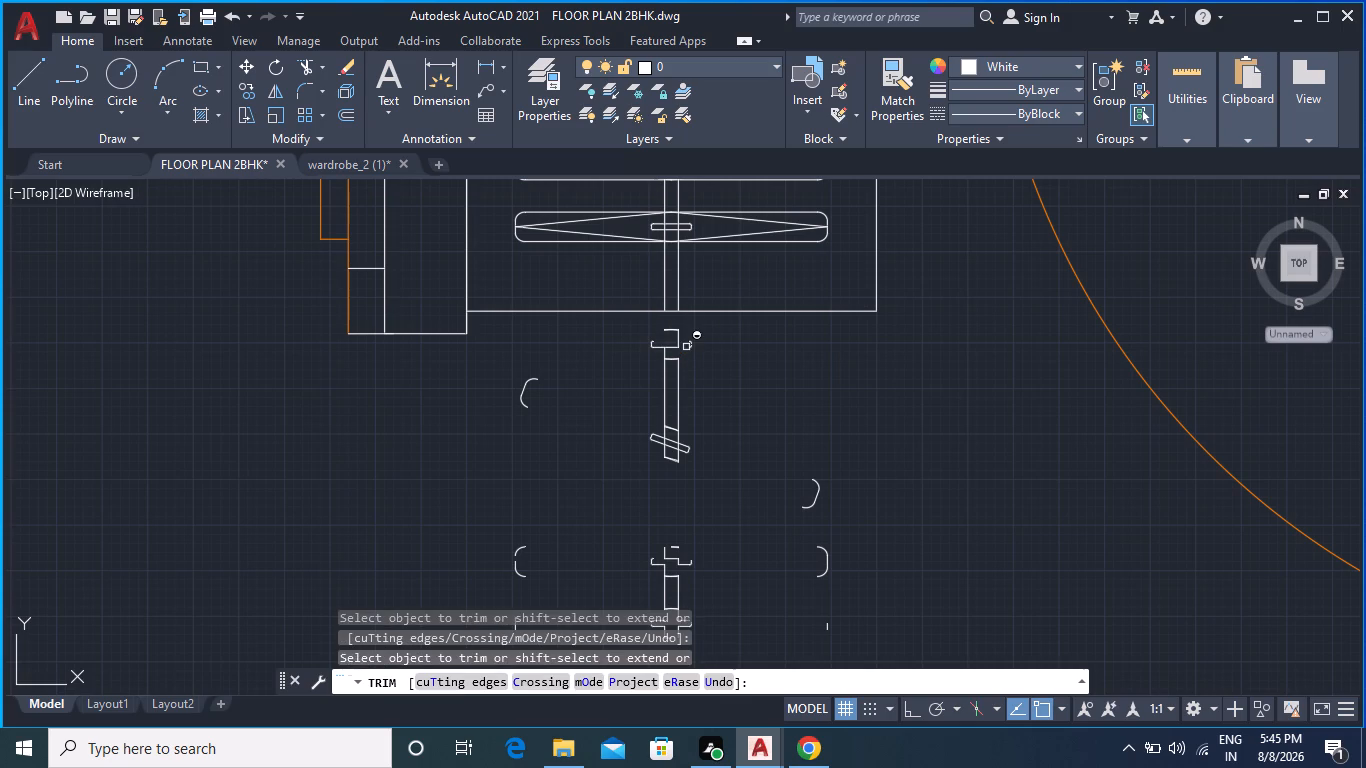
click(683, 346)
triple_click(665, 347)
triple_click(656, 347)
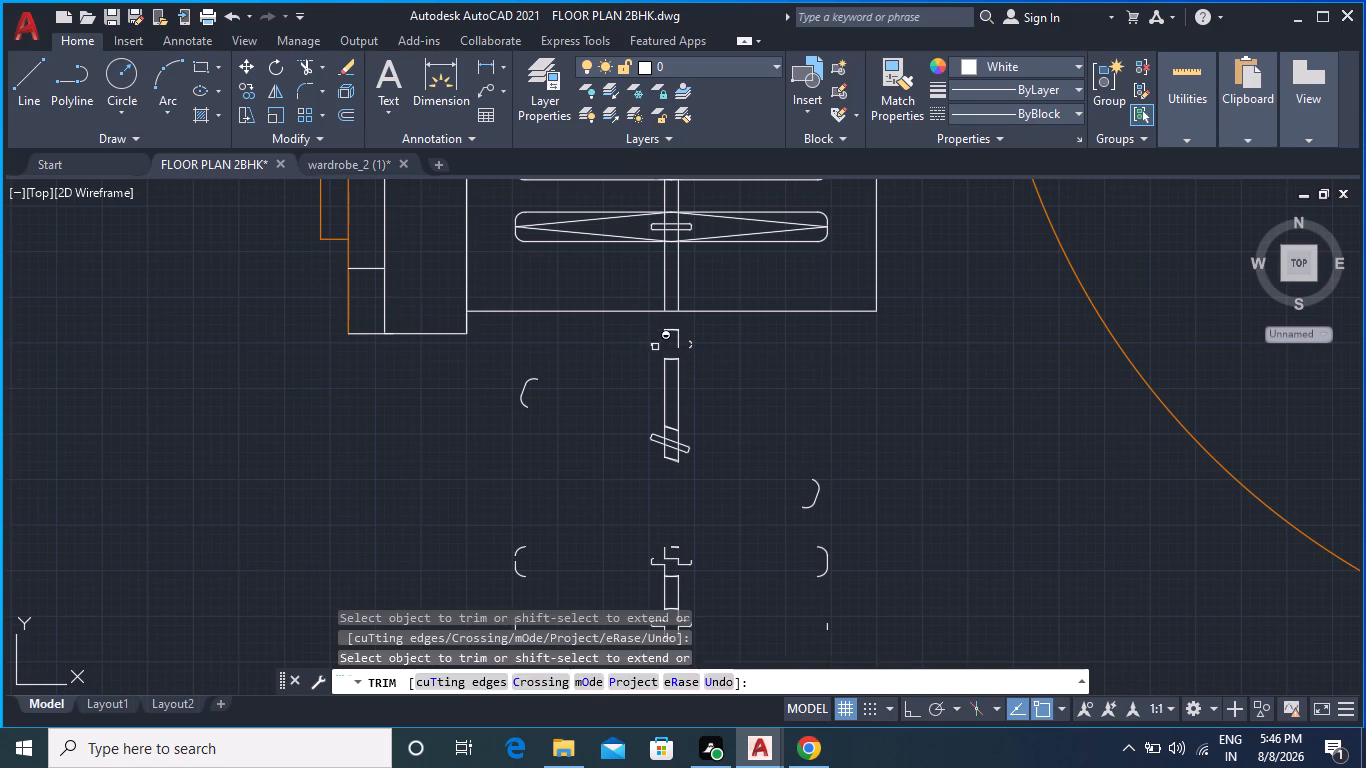
click(652, 345)
key(Escape)
key(Escape)
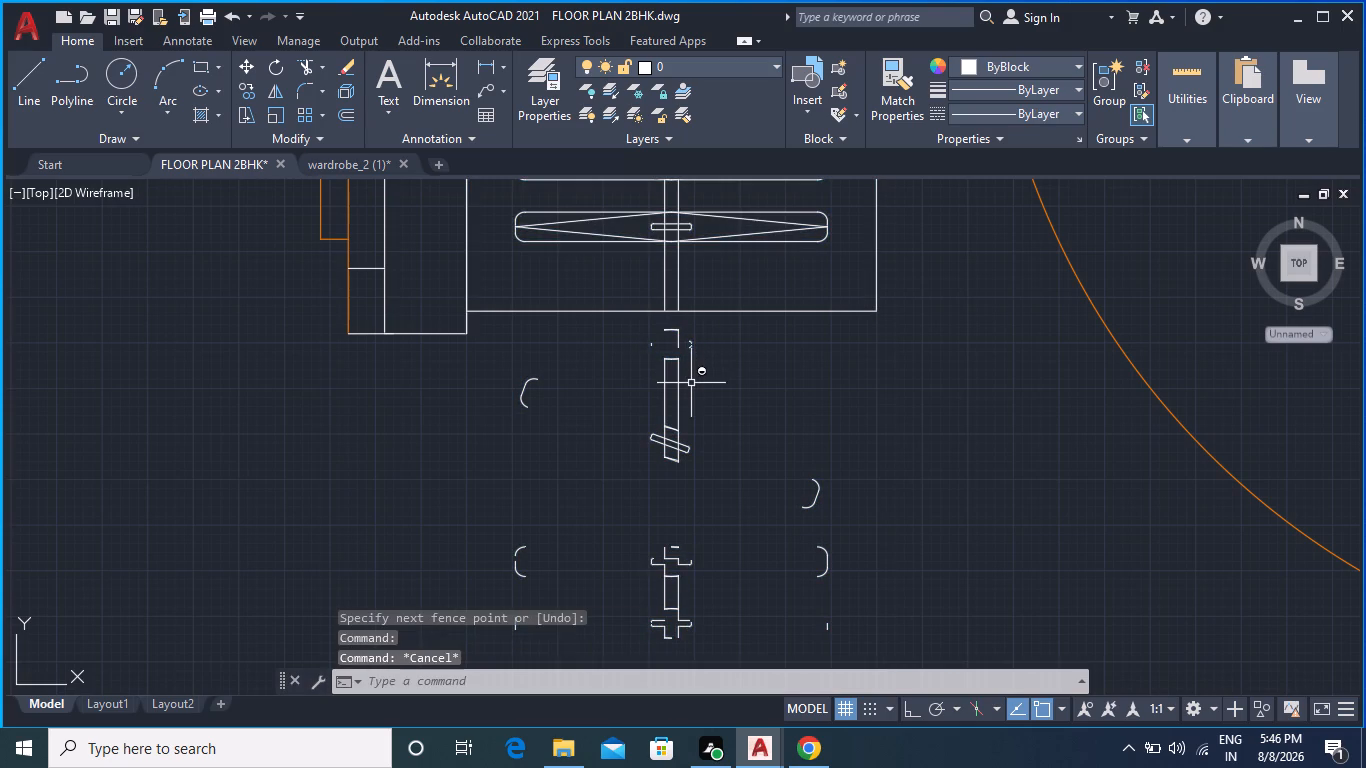
key(Escape)
Trim the short hanging rail pieces and their top cap at the first hanger below the cross line.
key(space)
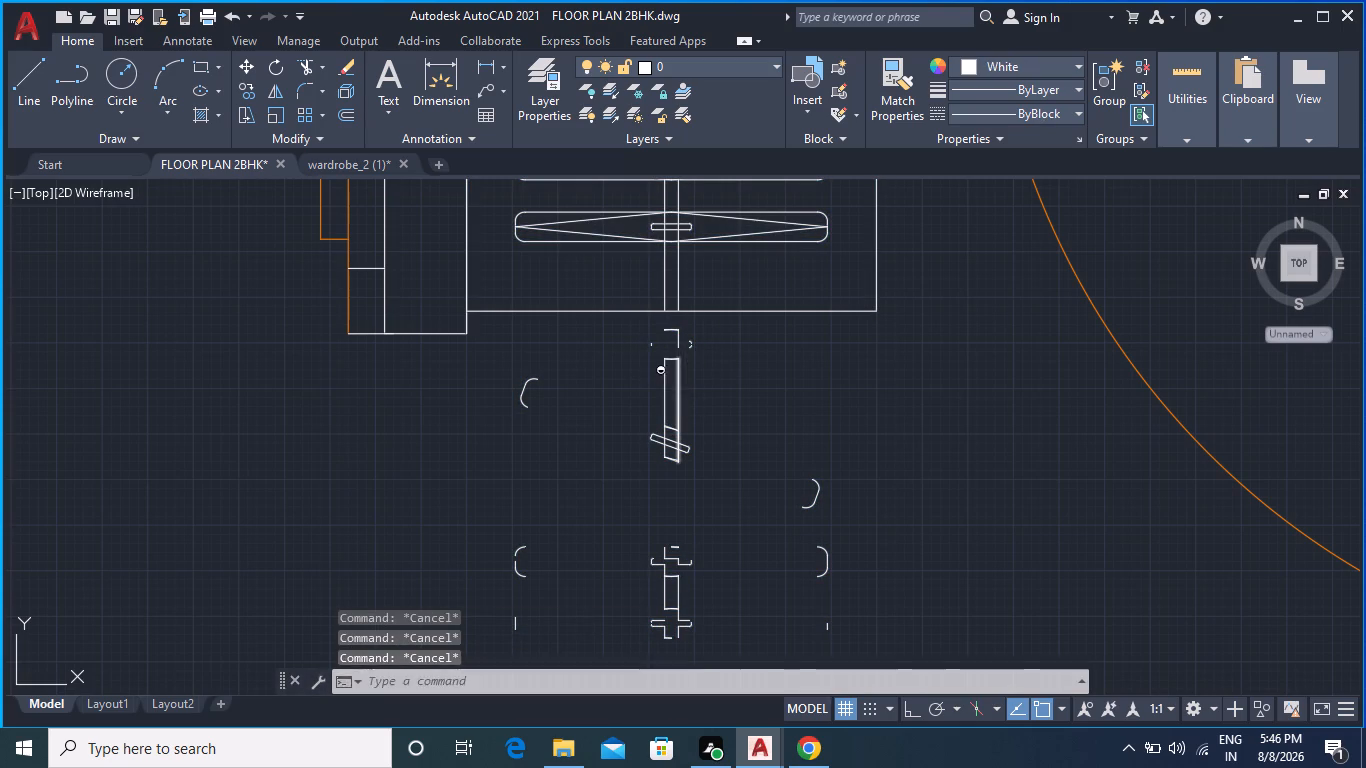
double_click(674, 414)
click(674, 394)
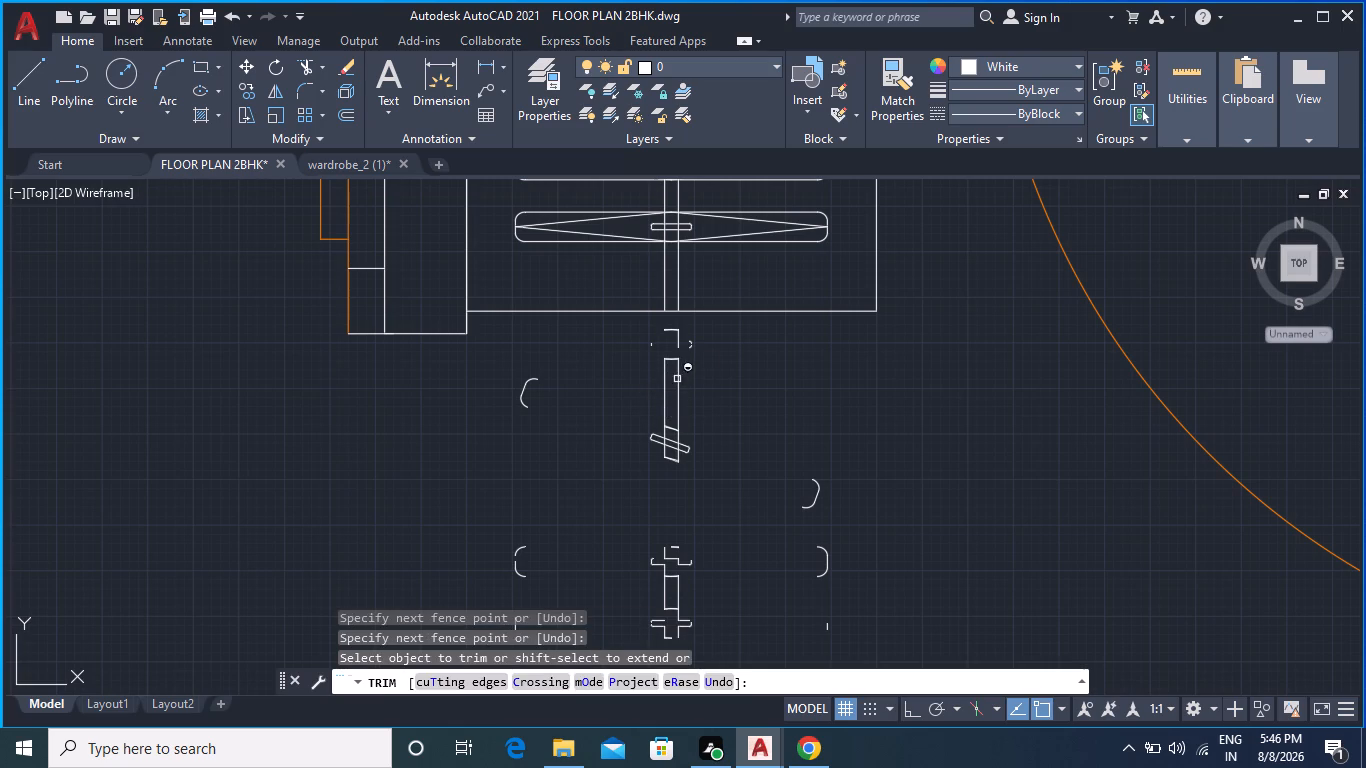
click(775, 363)
click(664, 342)
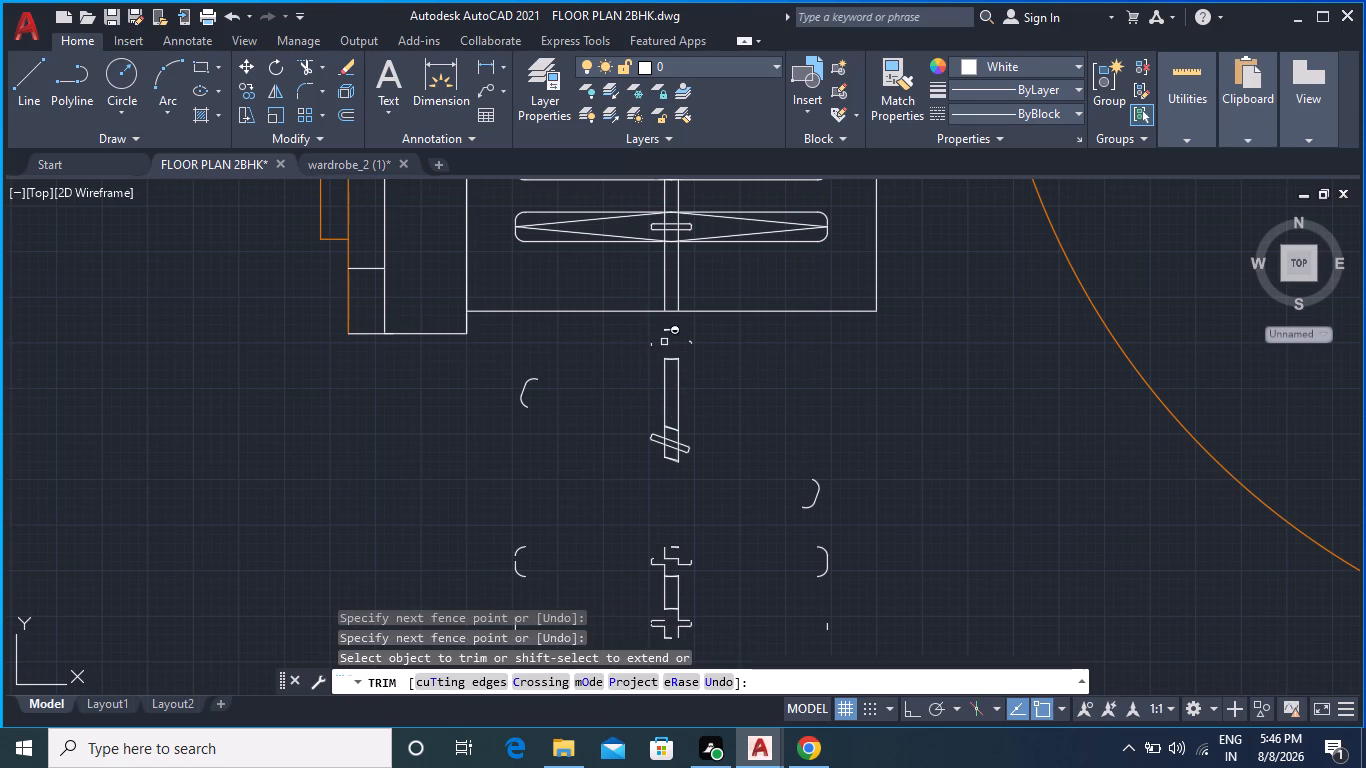
click(670, 331)
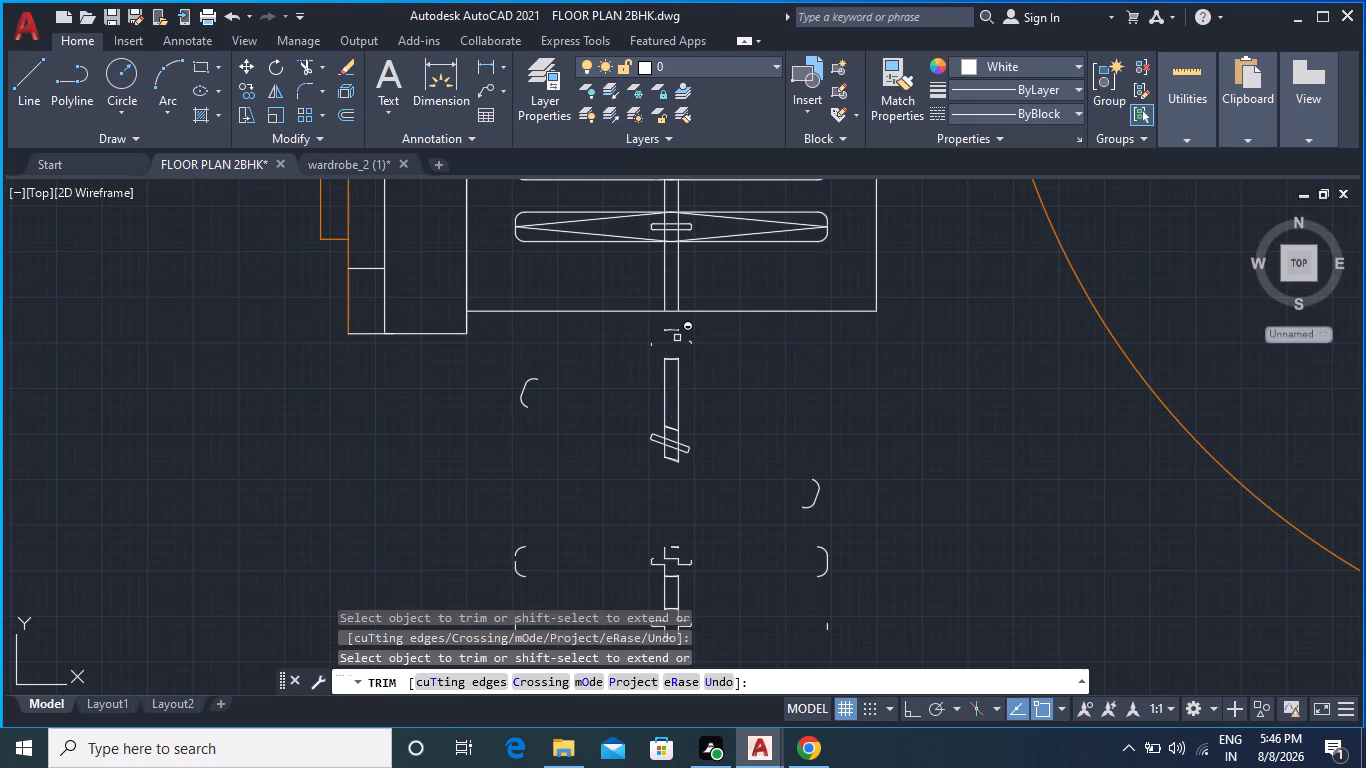
click(676, 335)
click(671, 330)
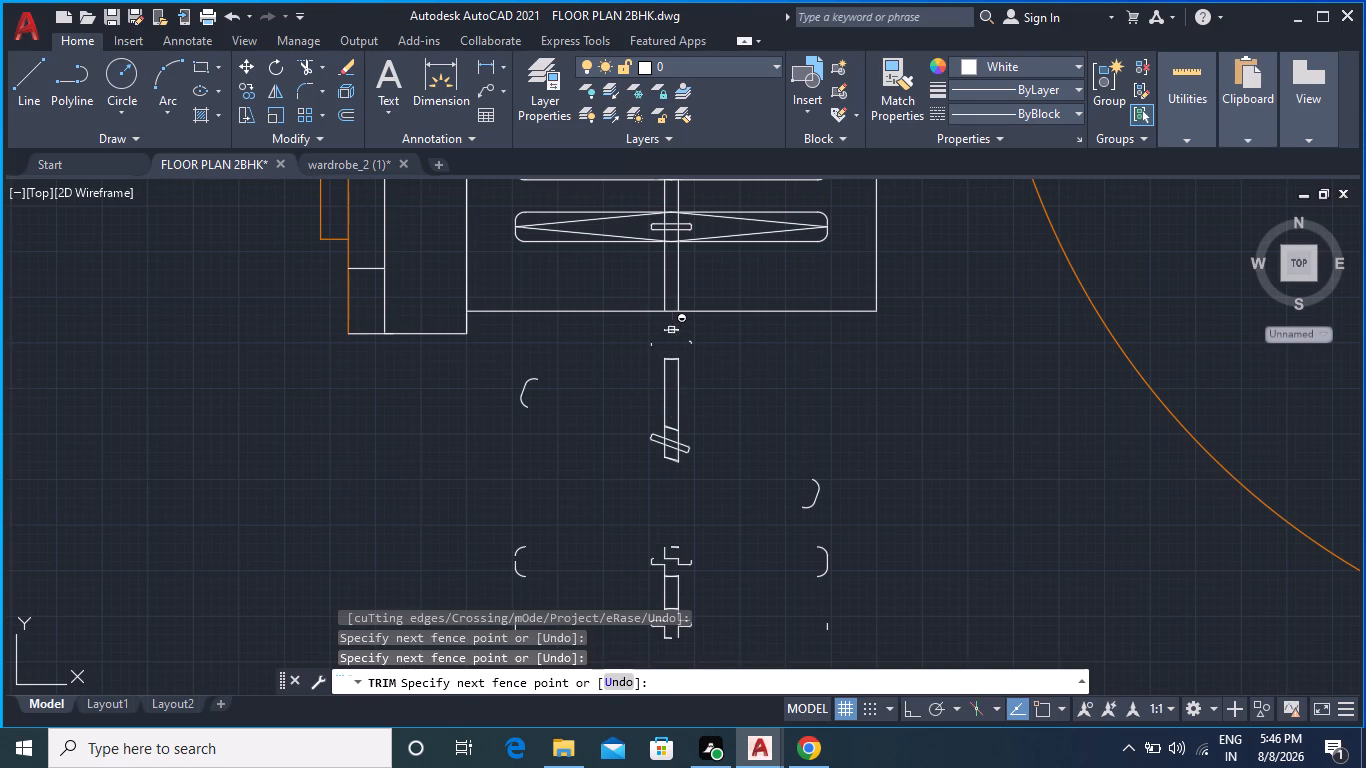
click(680, 342)
click(669, 329)
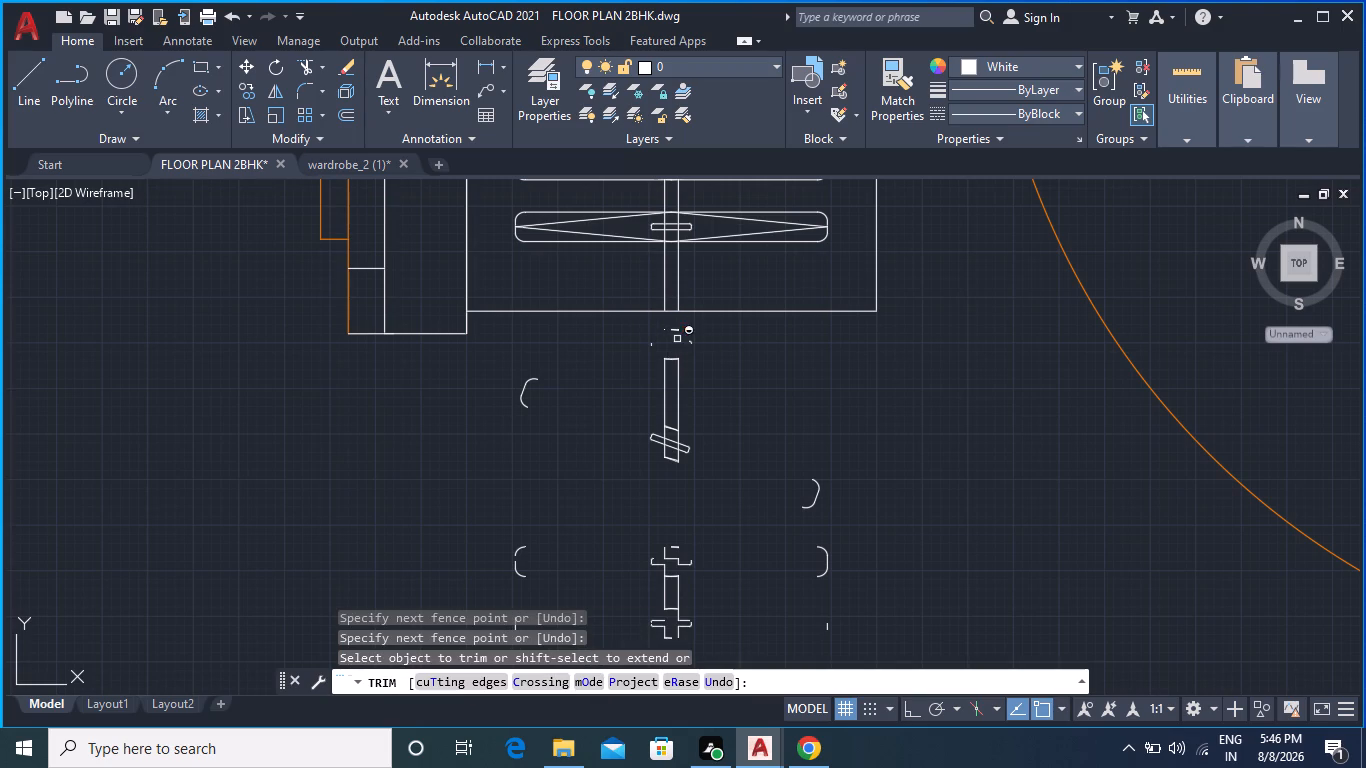
Trim the tiny cap, arc and clip remnants left around the rail just below the wardrobe's new cross line.
scroll(684, 344, up, 6)
scroll(660, 320, down, 3)
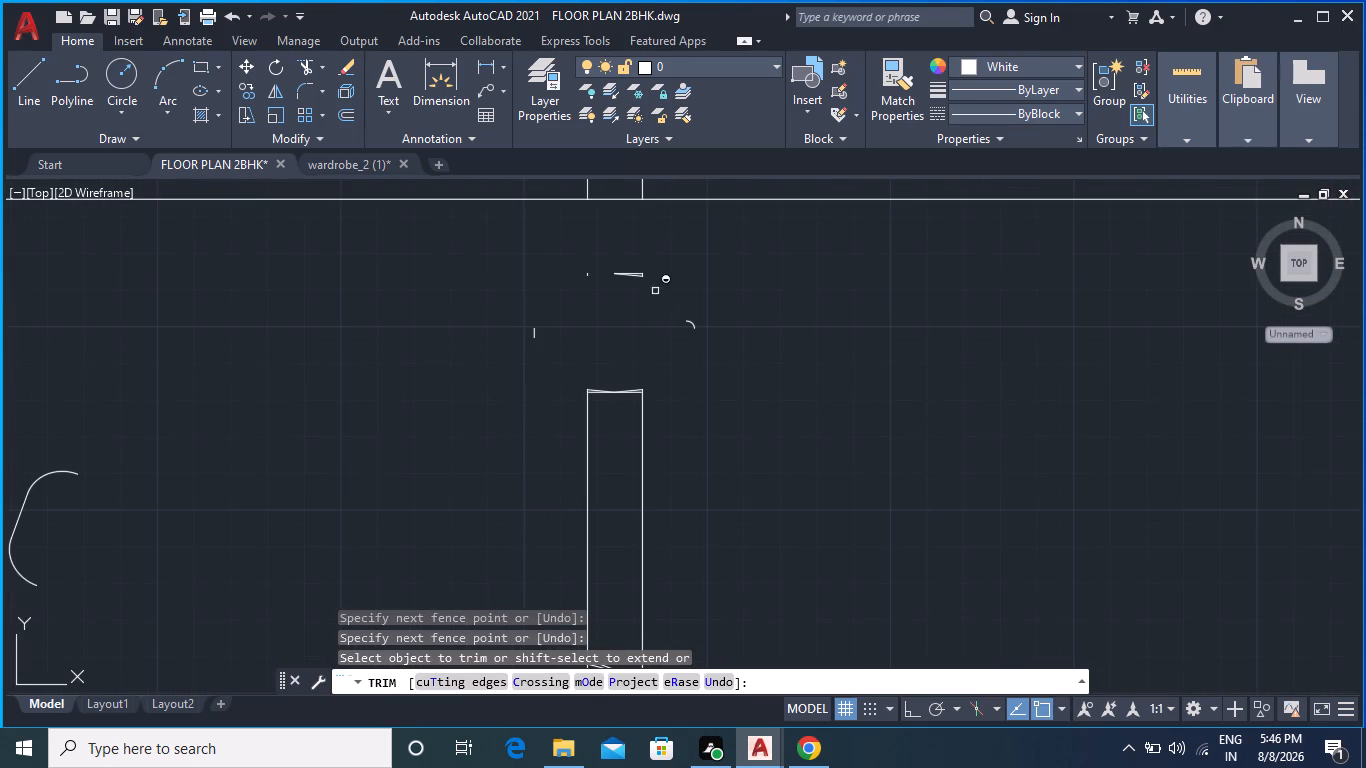
click(657, 291)
click(621, 266)
click(666, 288)
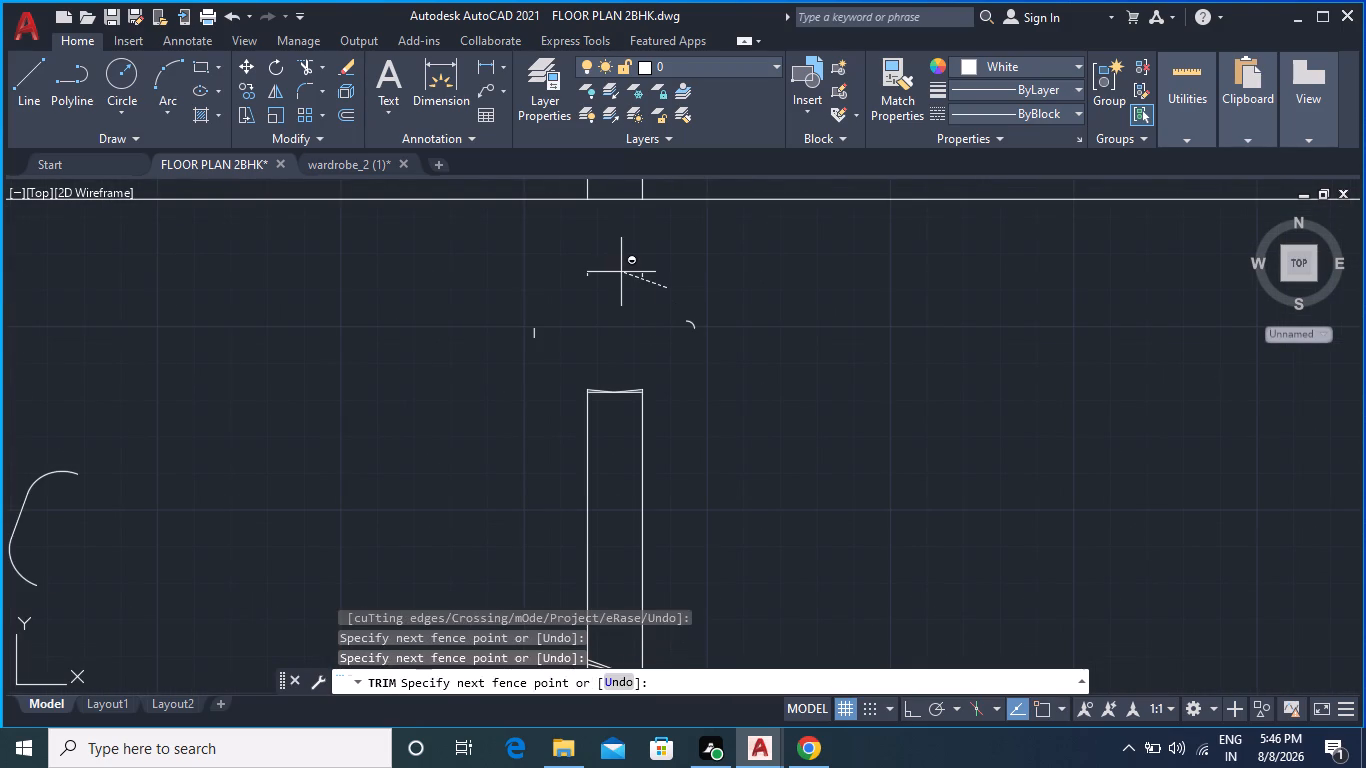
click(620, 272)
click(546, 277)
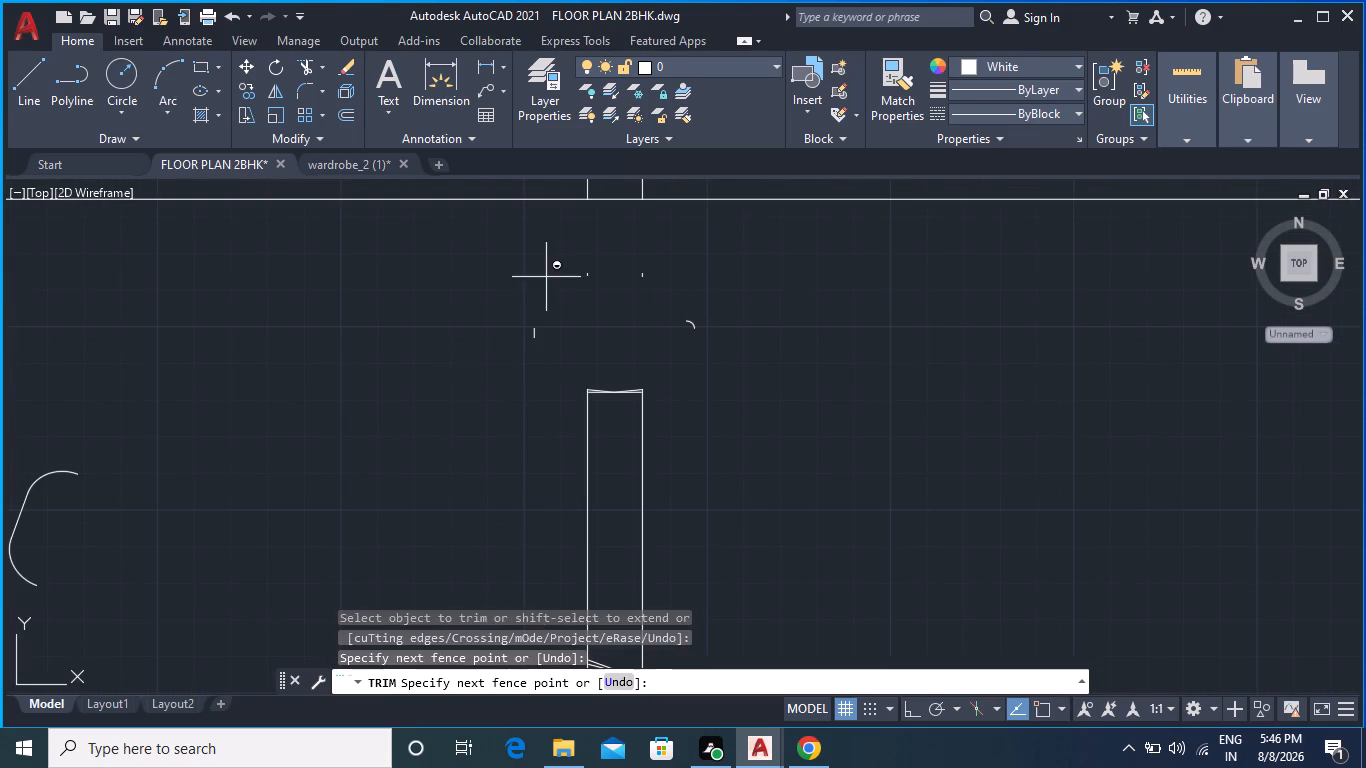
click(646, 276)
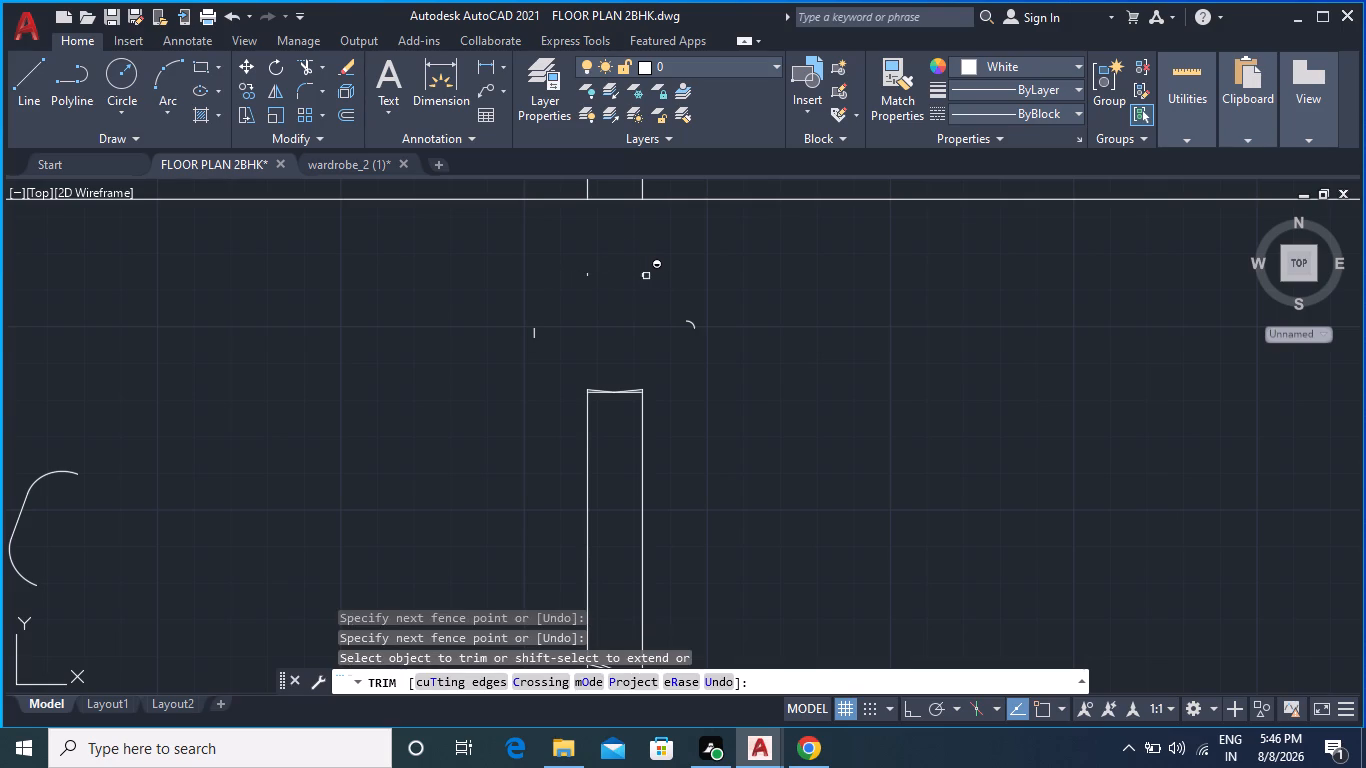
click(587, 277)
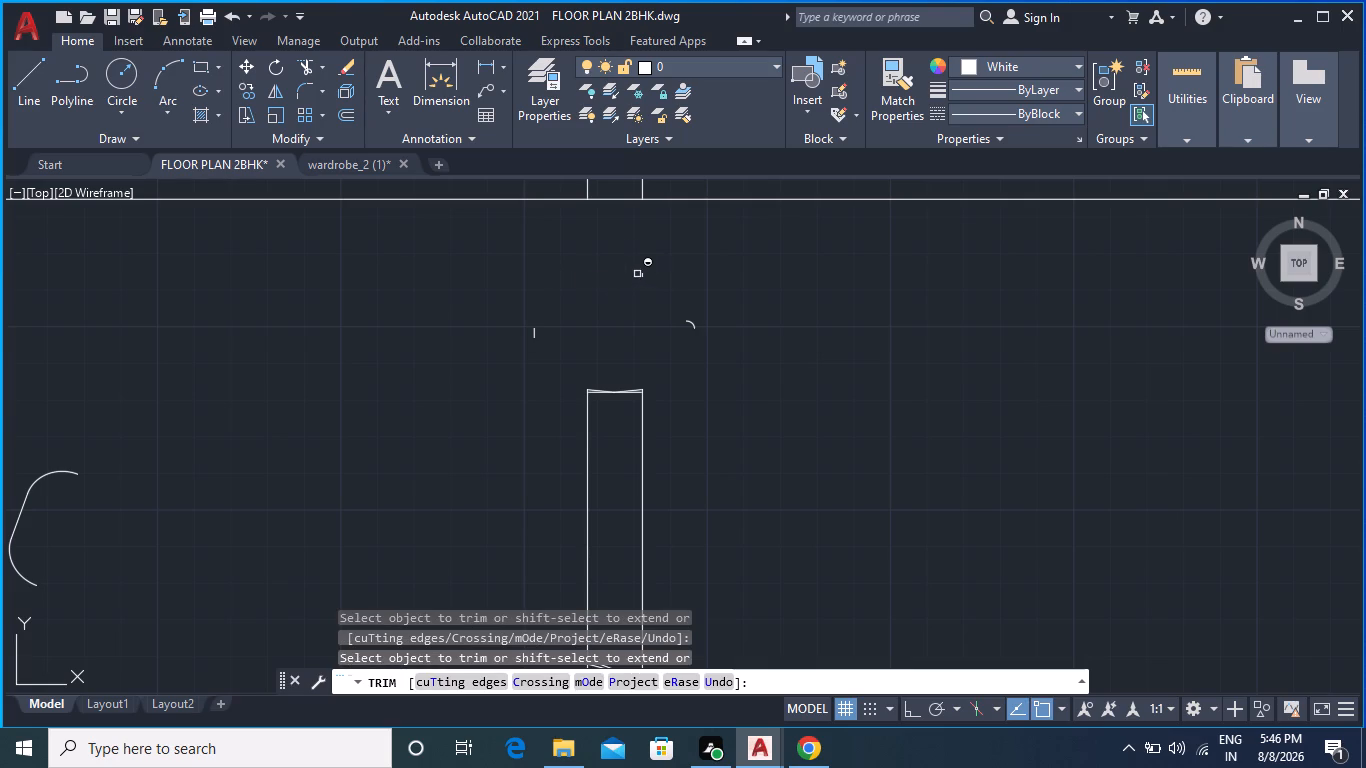
click(641, 276)
click(689, 322)
click(539, 335)
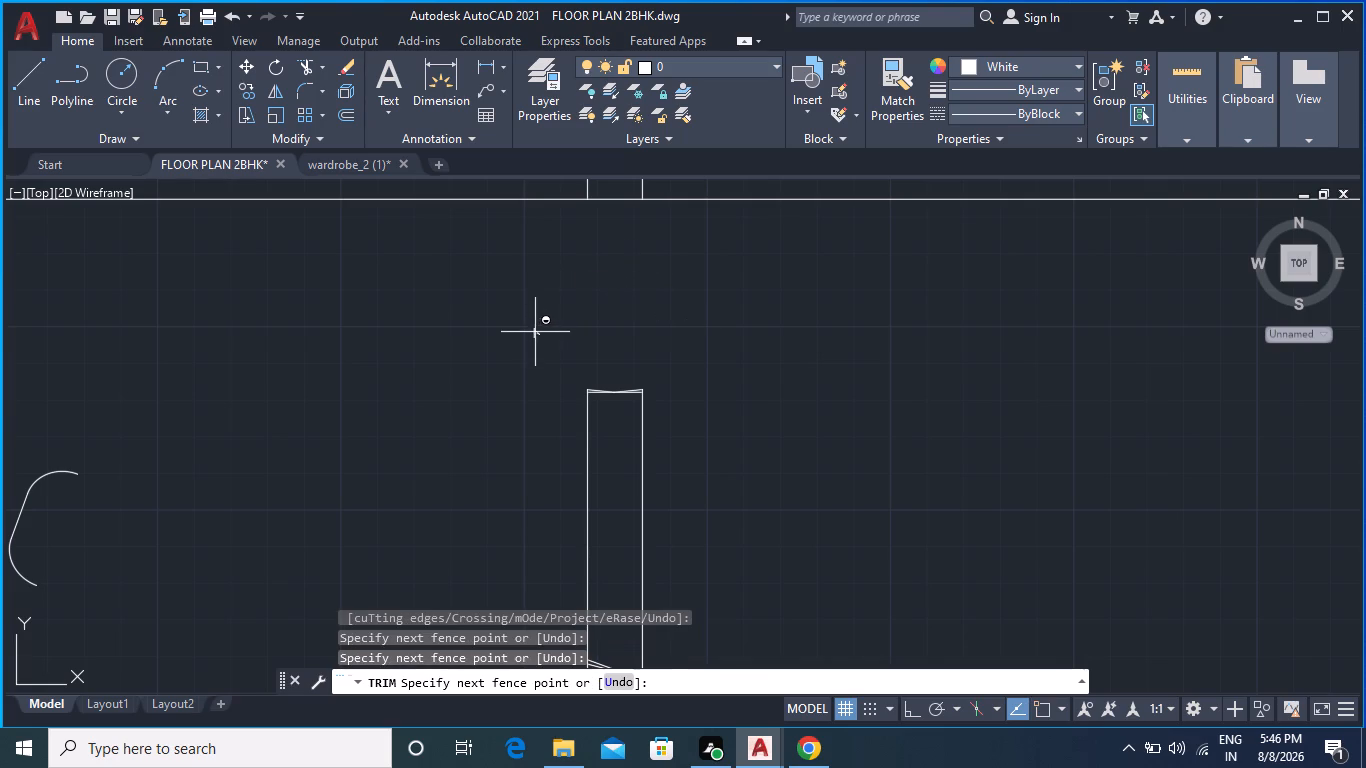
click(535, 332)
click(535, 337)
Trim the hanging rail's two lines and top cap above the slanted hanger's centre clip.
click(596, 371)
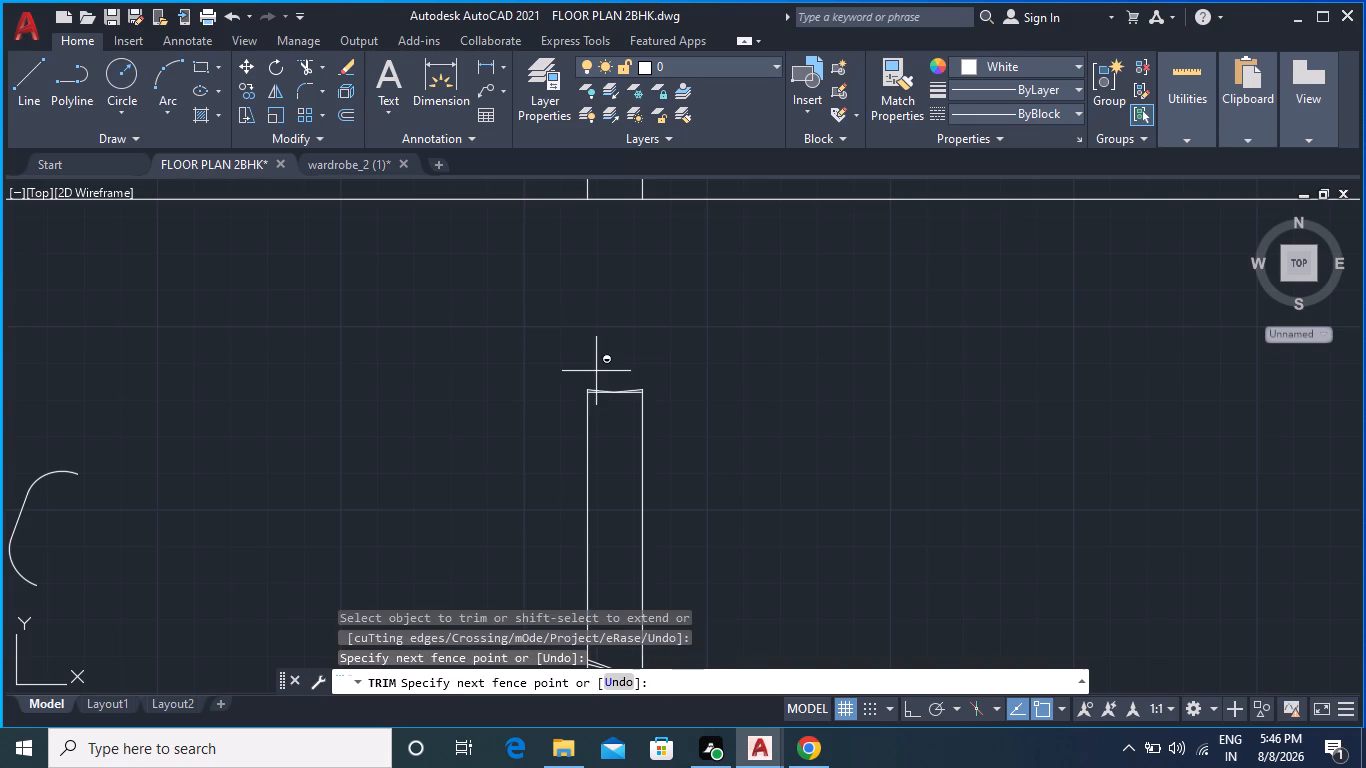
click(639, 468)
click(649, 429)
click(613, 383)
click(674, 421)
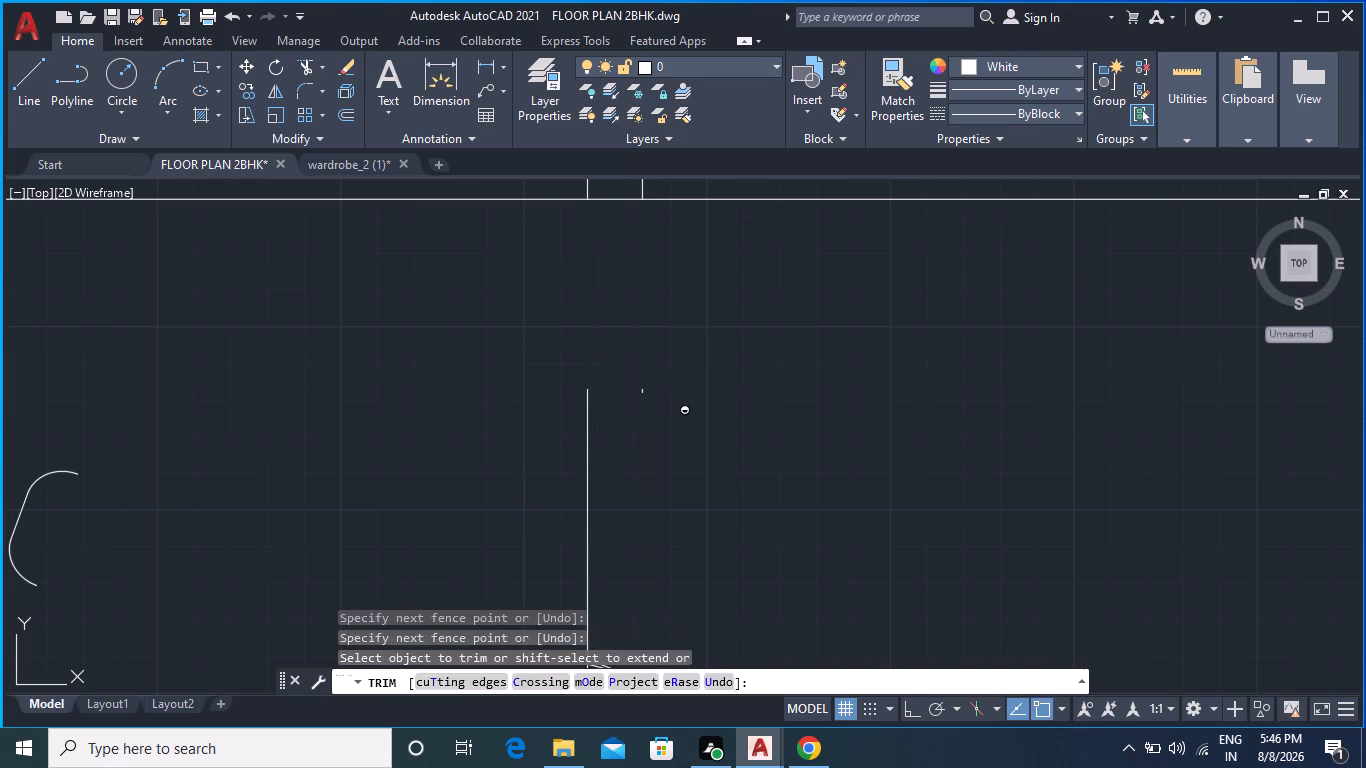
click(630, 382)
click(657, 427)
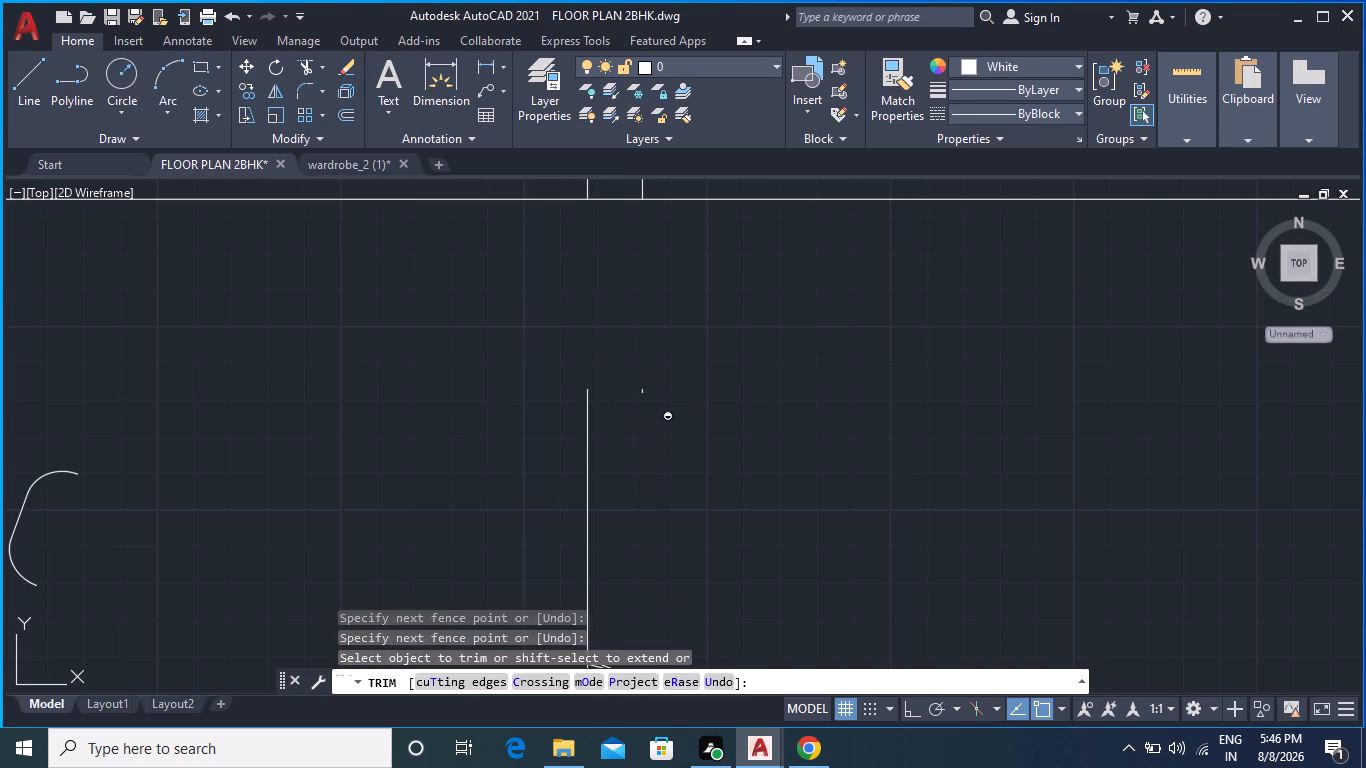
click(637, 384)
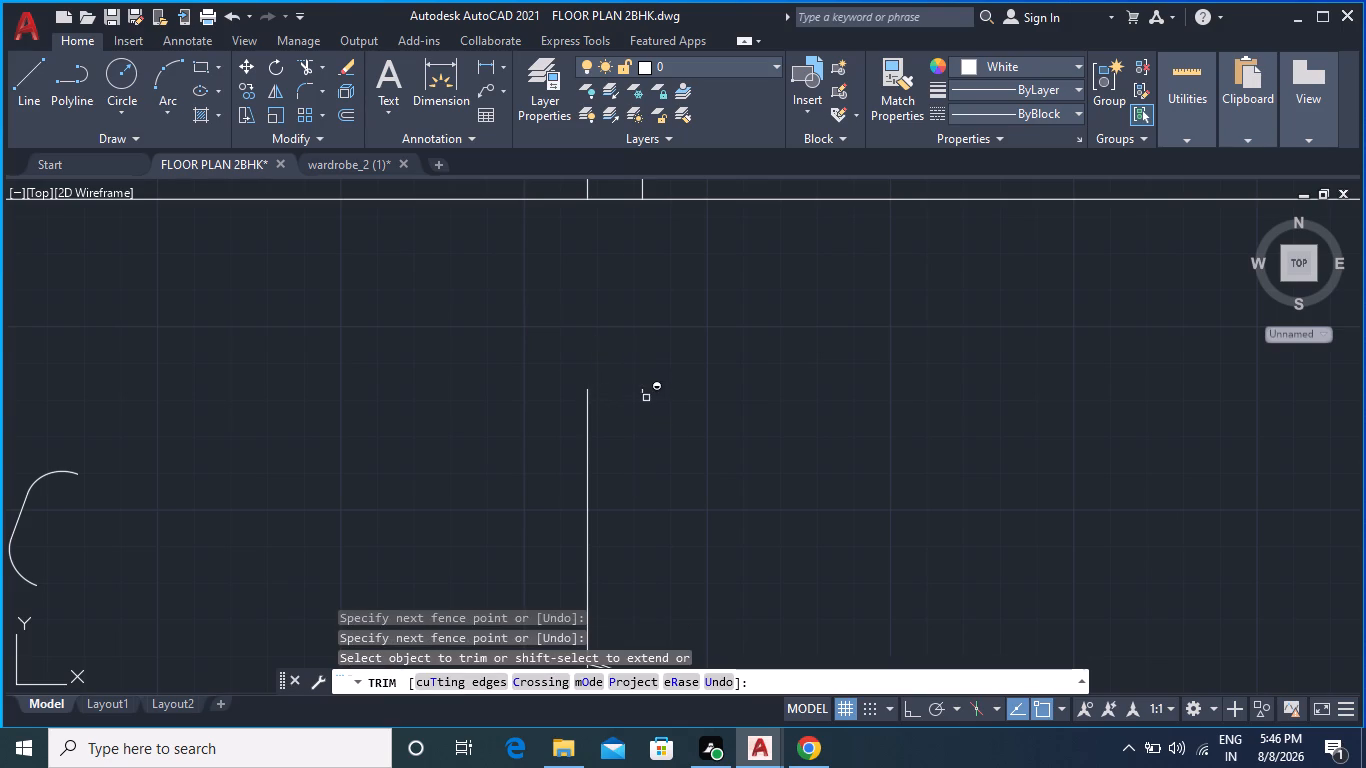
click(640, 393)
click(601, 414)
click(590, 393)
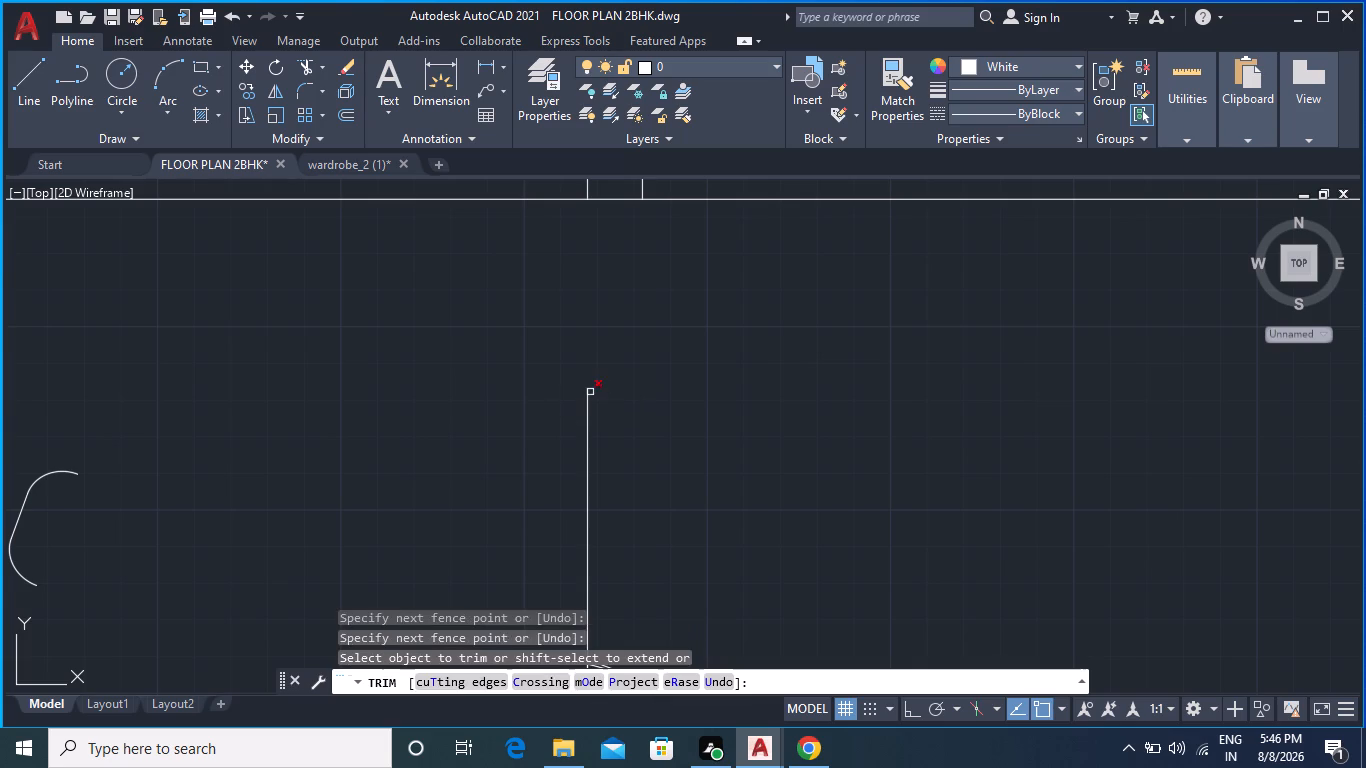
click(591, 404)
click(570, 405)
Trim the leftover rounded left end of the slanted hanger below the cross line.
scroll(622, 418, down, 3)
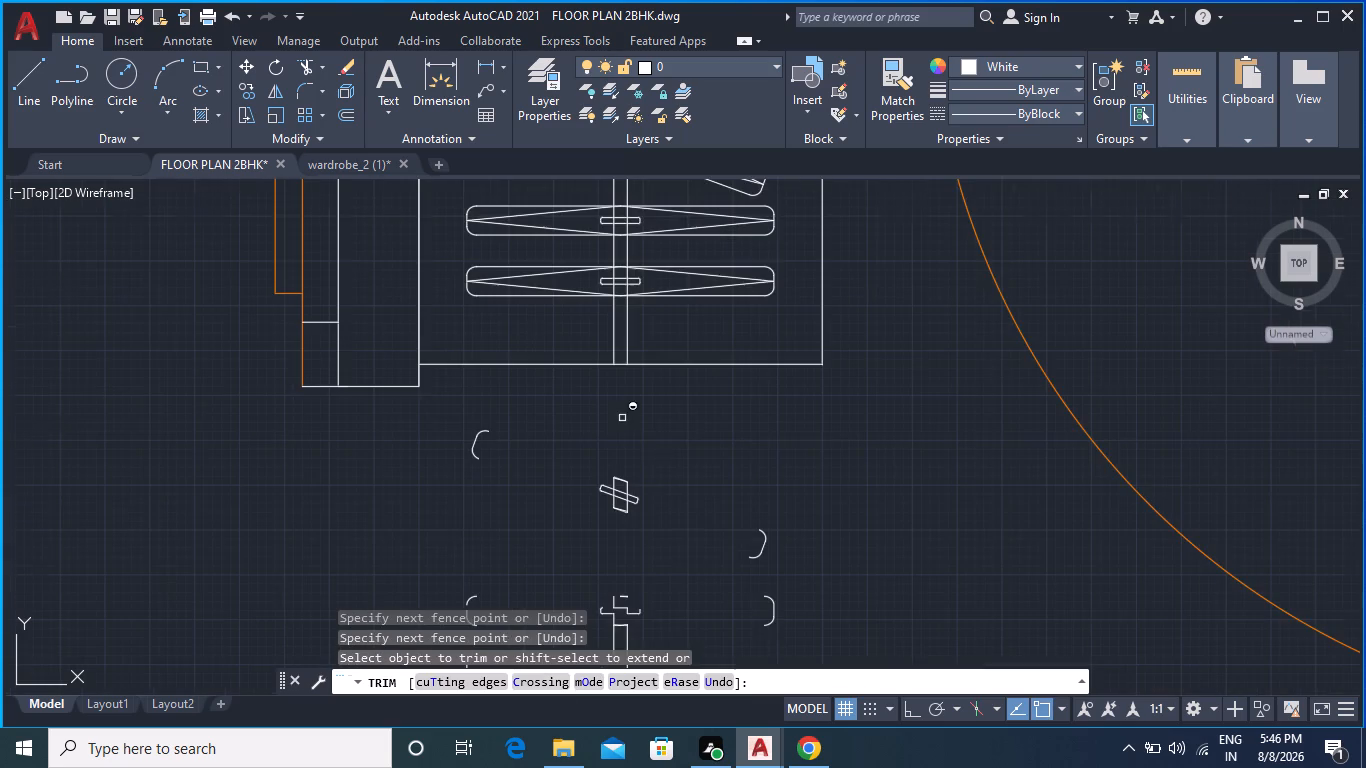
middle_drag(649, 467, 624, 353)
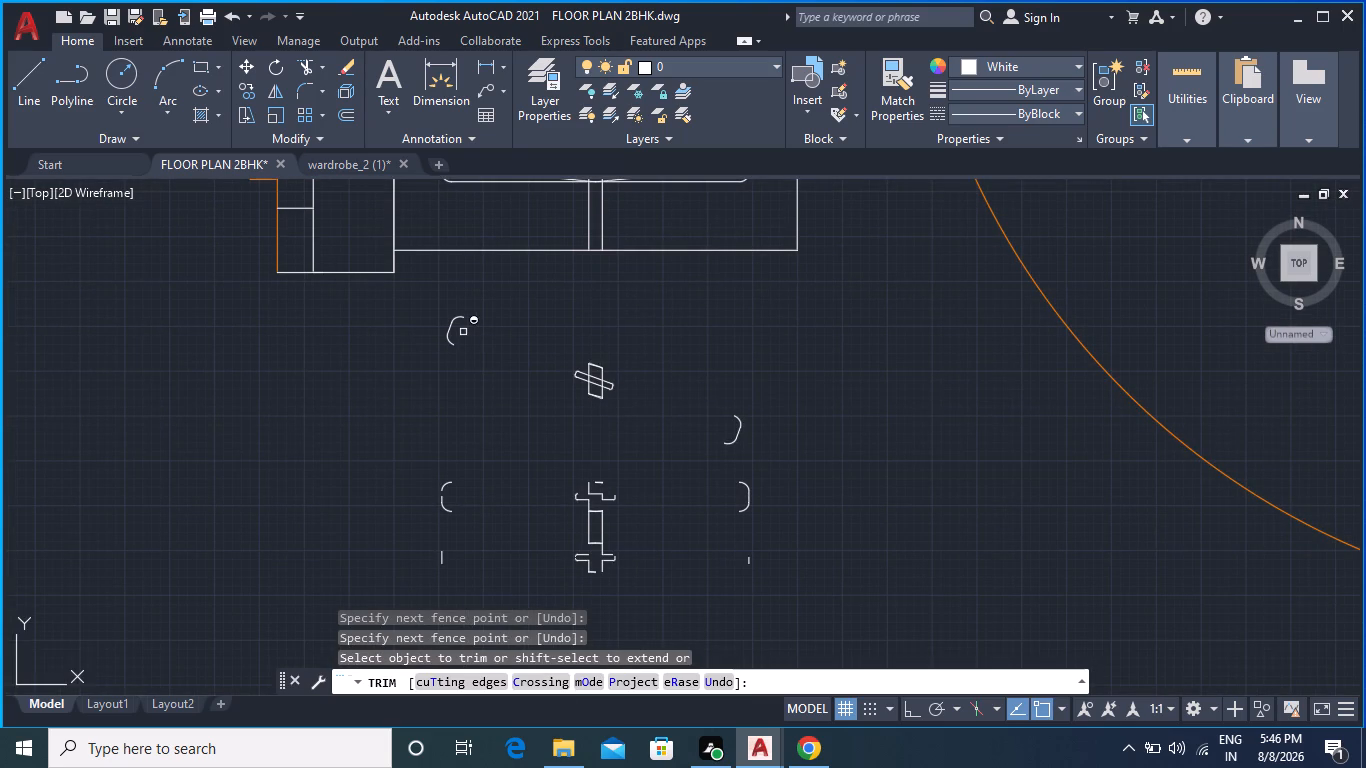
click(454, 316)
click(462, 320)
click(455, 331)
double_click(441, 330)
drag(441, 332, 459, 343)
click(494, 345)
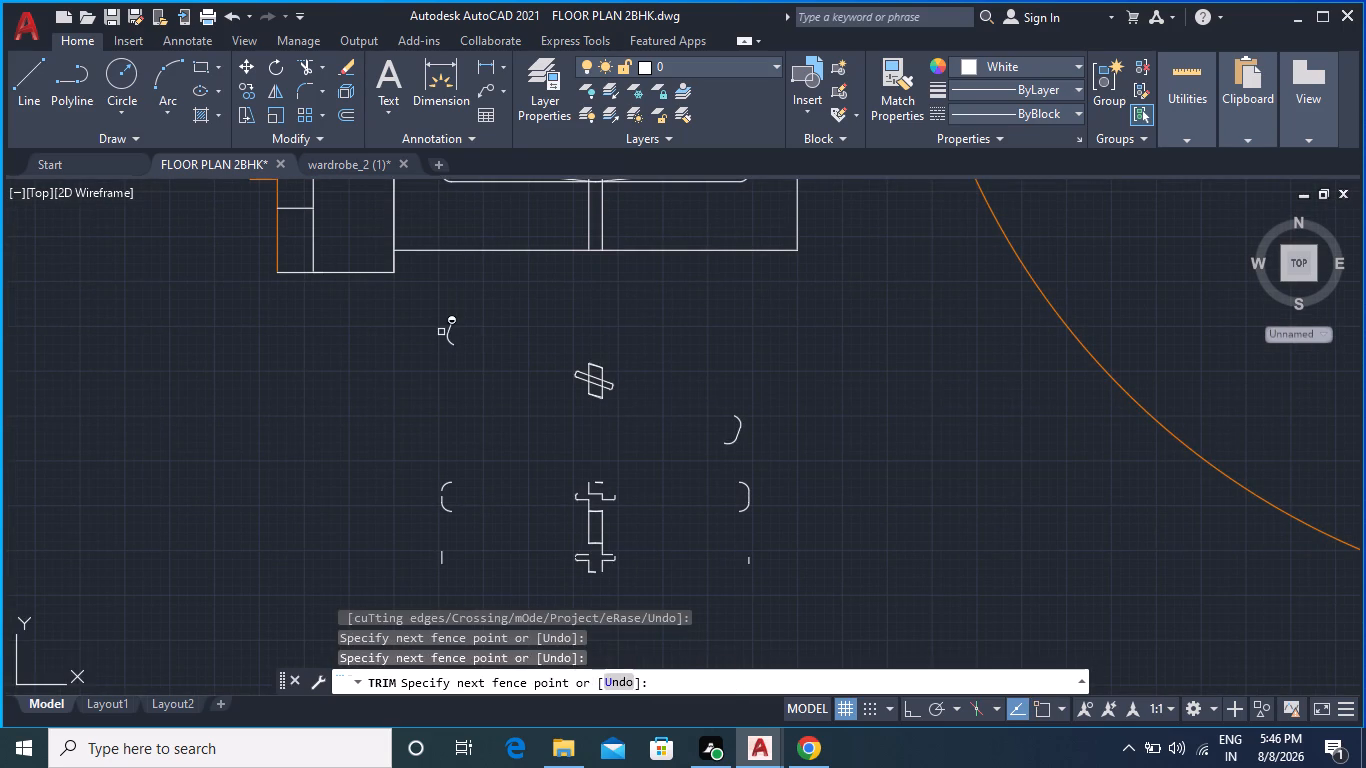
click(452, 329)
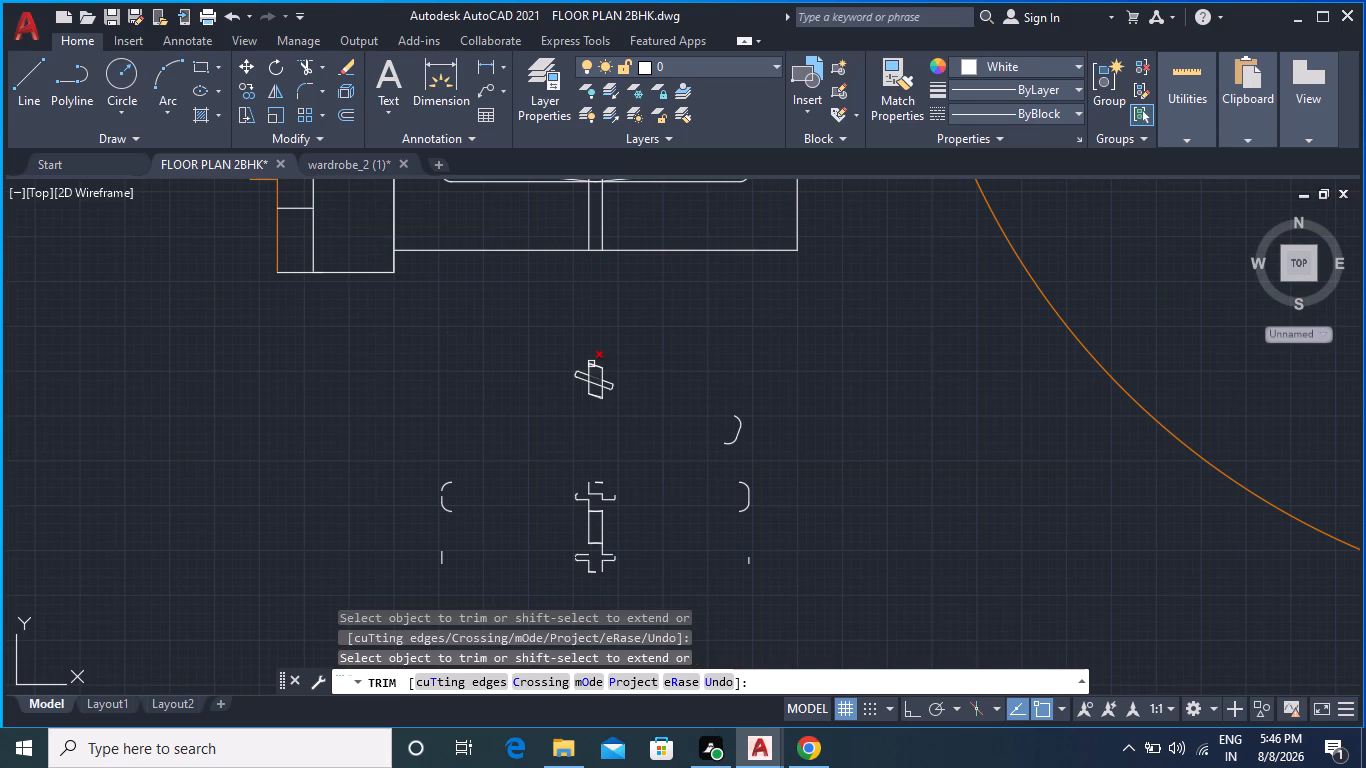
Trim the small cap above the slanted hanger's centre clip, the rail segment through it and most of the clip's right side.
click(590, 363)
triple_click(597, 386)
click(629, 421)
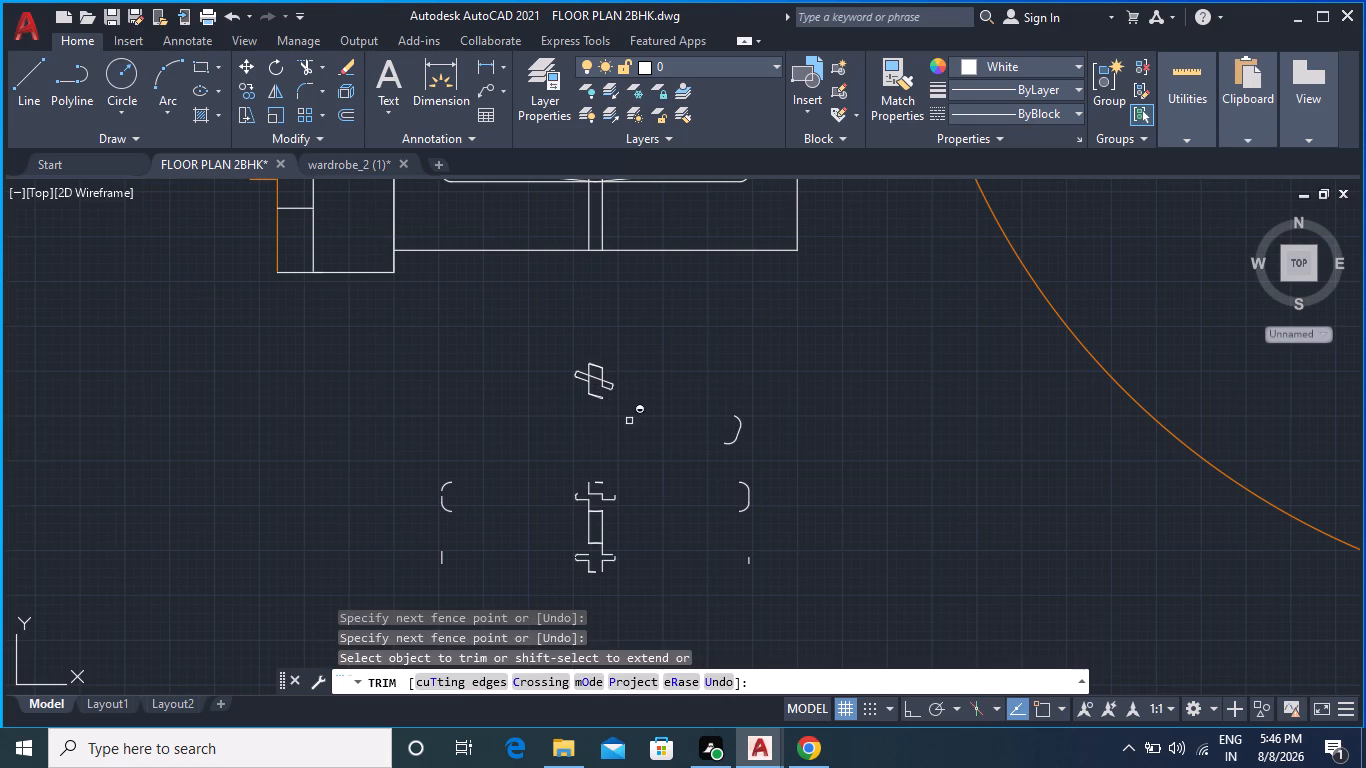
click(596, 356)
click(591, 404)
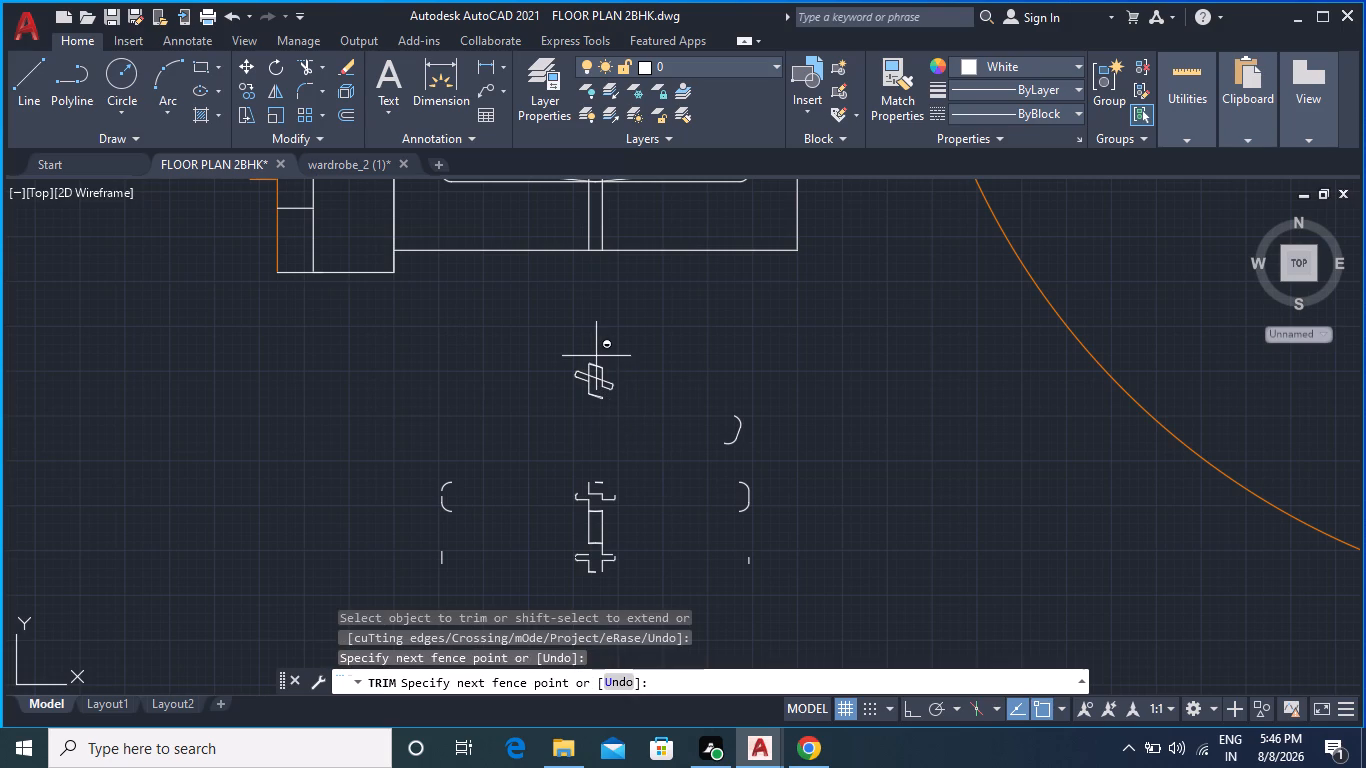
click(635, 389)
click(578, 375)
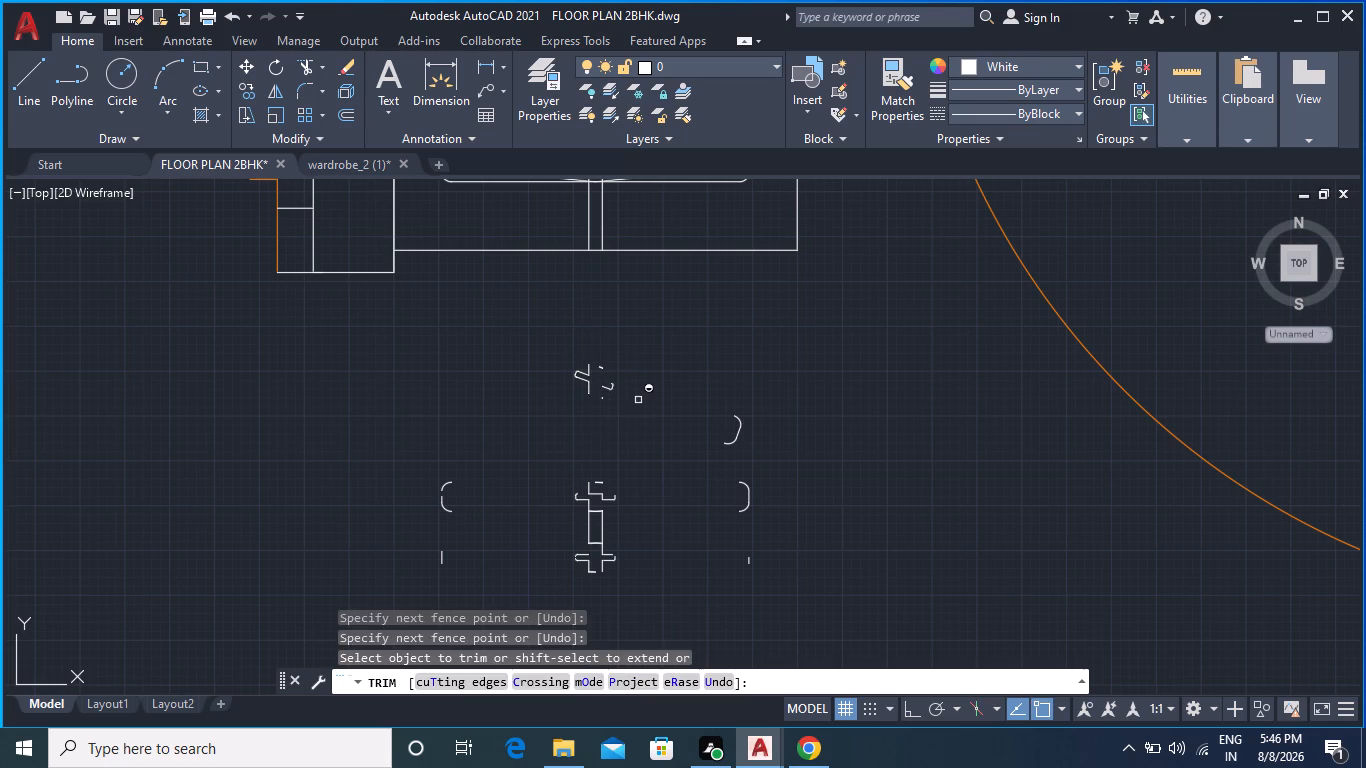
click(627, 395)
click(587, 371)
click(612, 406)
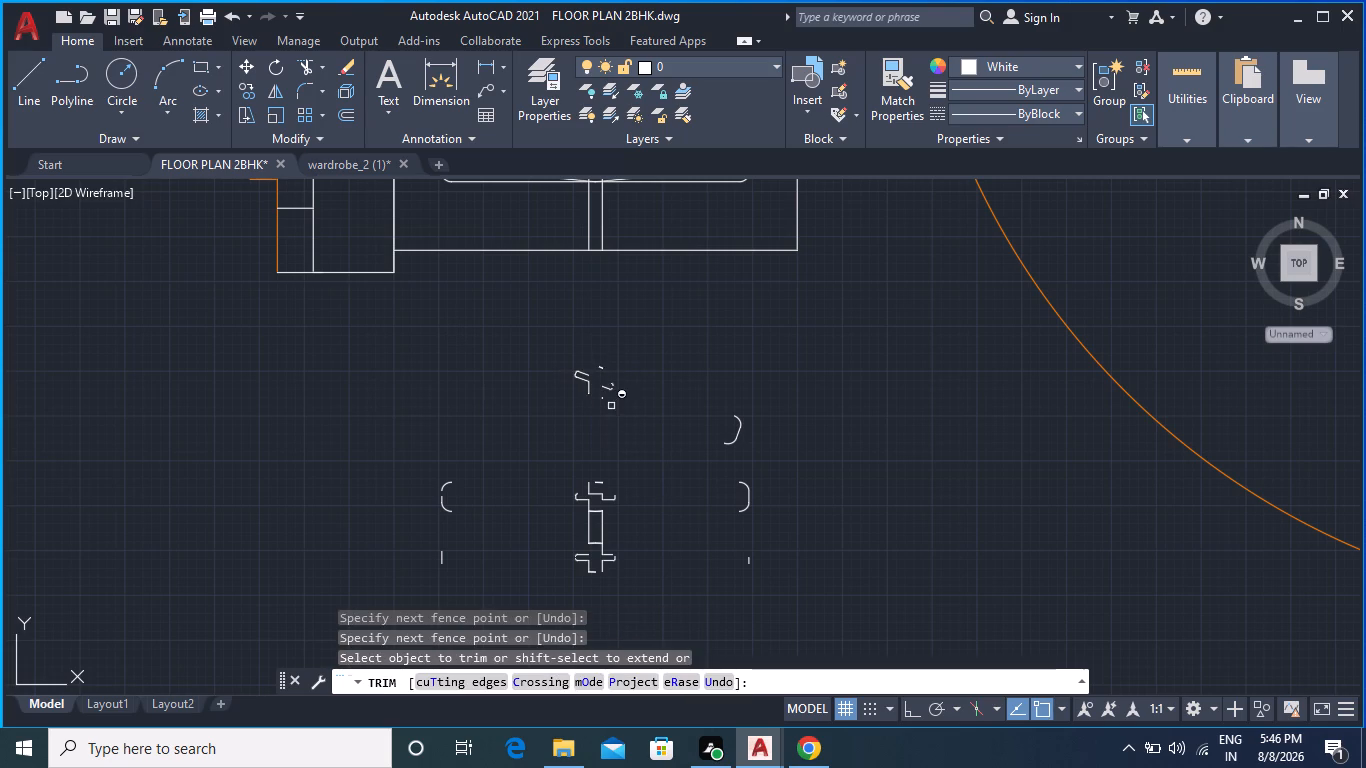
Trim the left tab of the slanted hanger's centre clip and the short rail stub attached to it.
click(592, 389)
click(622, 405)
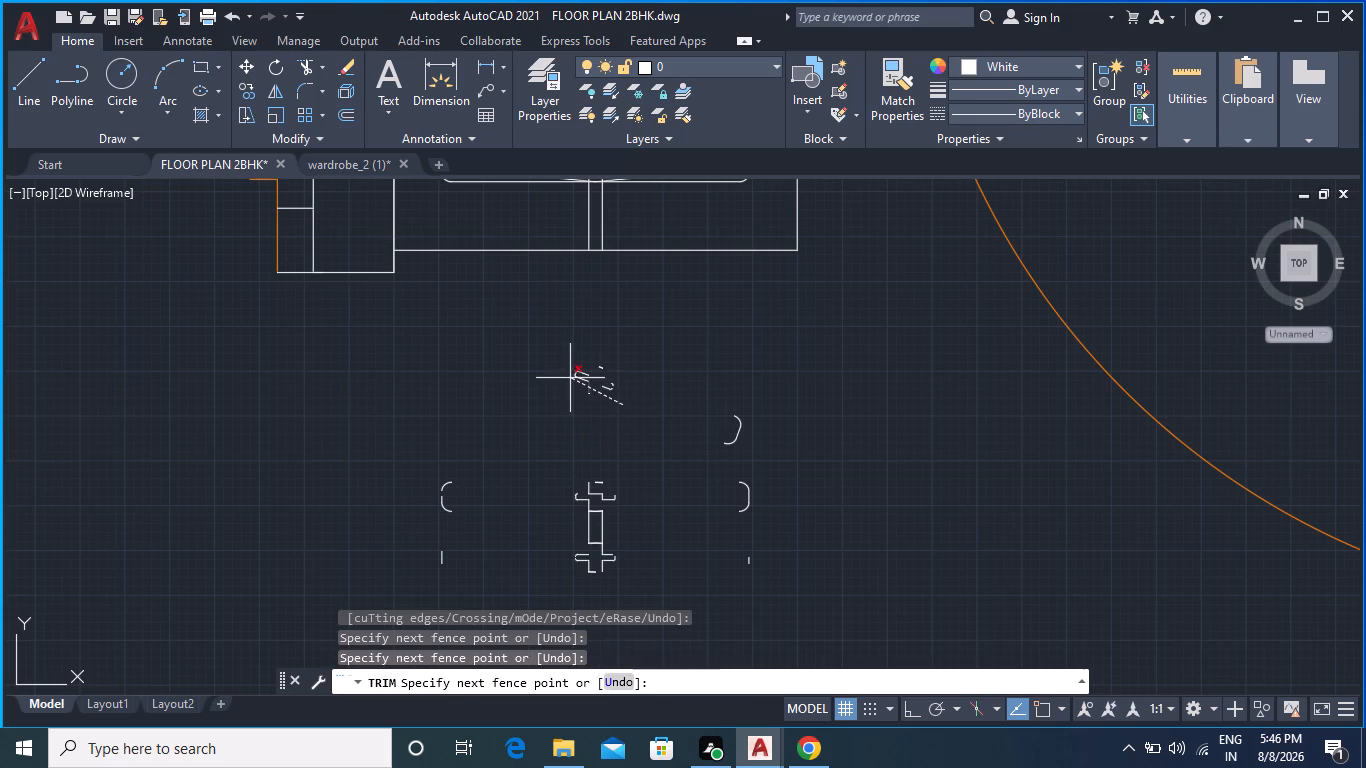
click(570, 378)
click(589, 393)
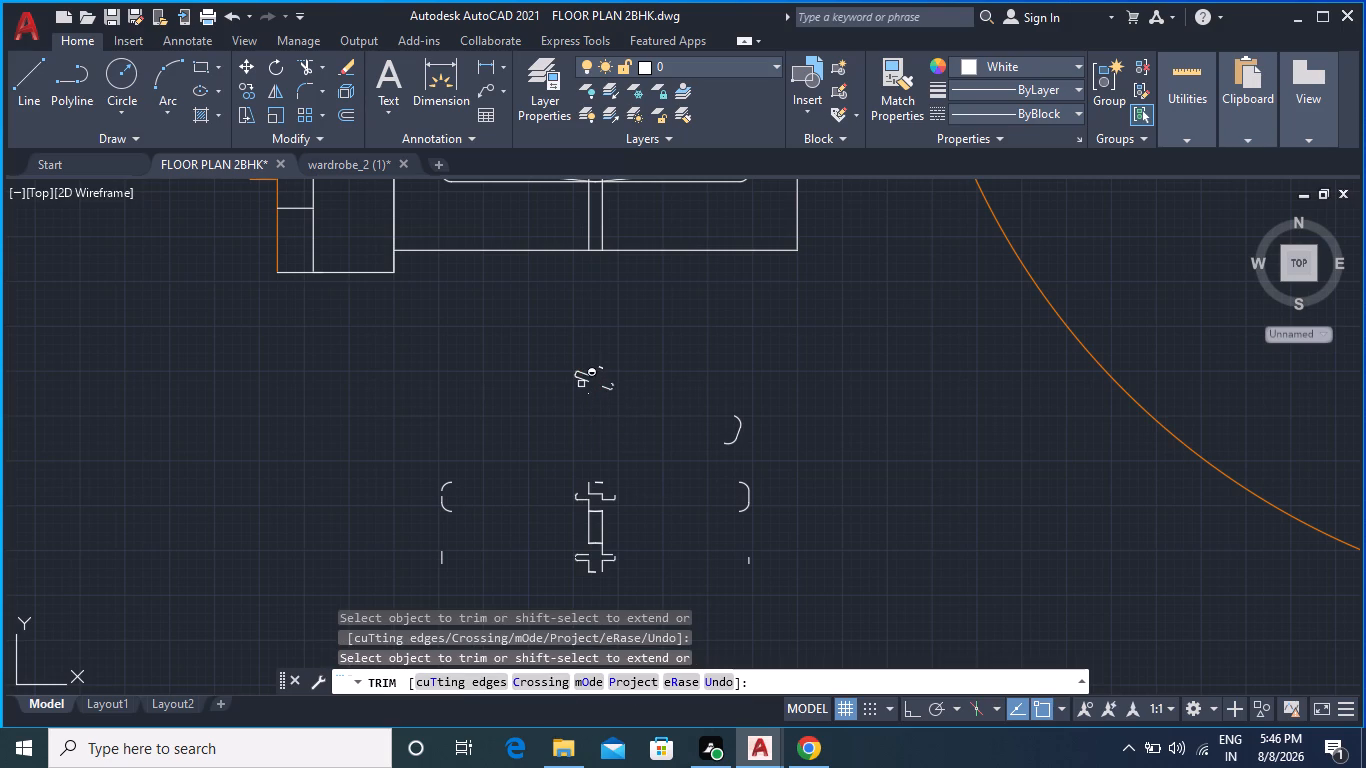
click(581, 380)
click(583, 377)
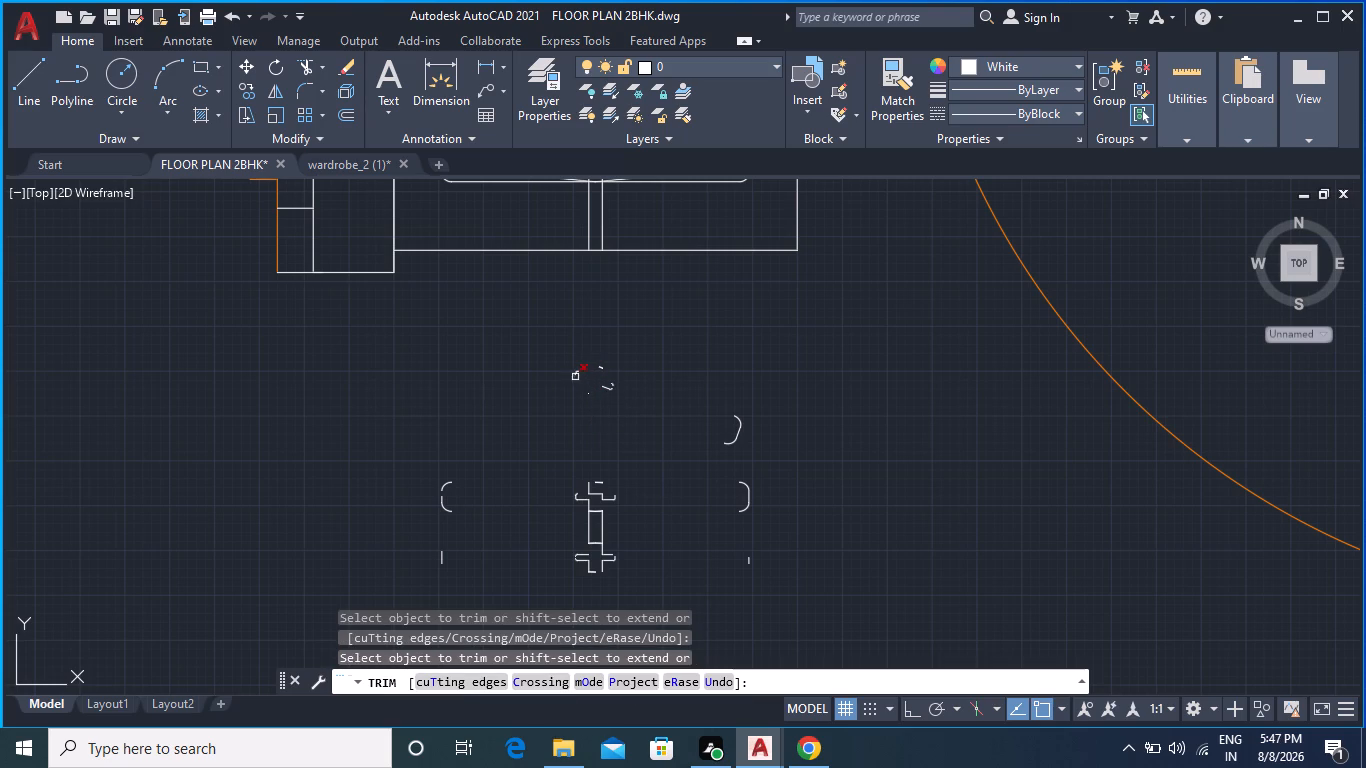
click(575, 377)
click(575, 376)
Trim the leftover rounded right end of the slanted hanger, including its short slanted line.
click(741, 442)
click(716, 428)
click(722, 415)
triple_click(742, 423)
click(742, 435)
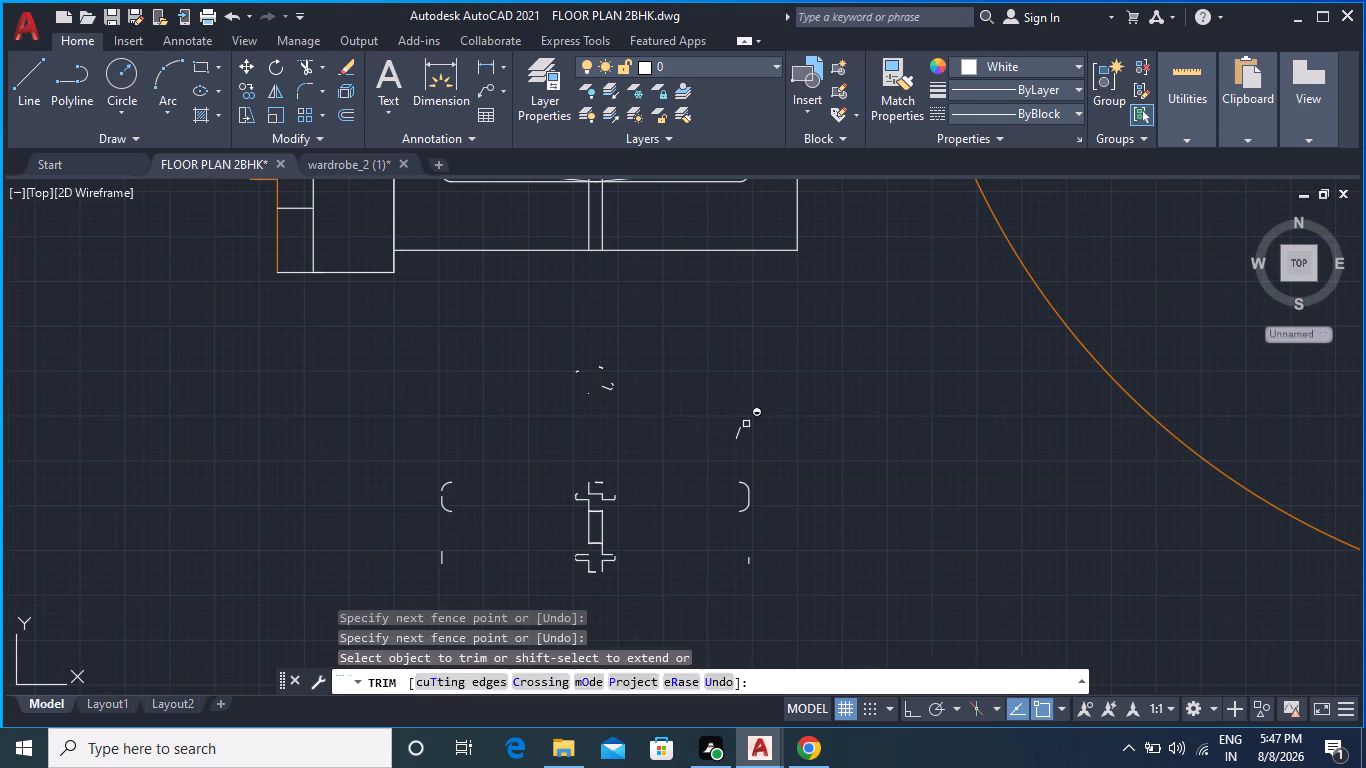
drag(740, 440, 731, 443)
click(723, 436)
click(726, 430)
click(736, 432)
double_click(745, 438)
Trim the tiny line and arc remnants still left around the slanted hanger's former centre clip.
click(603, 381)
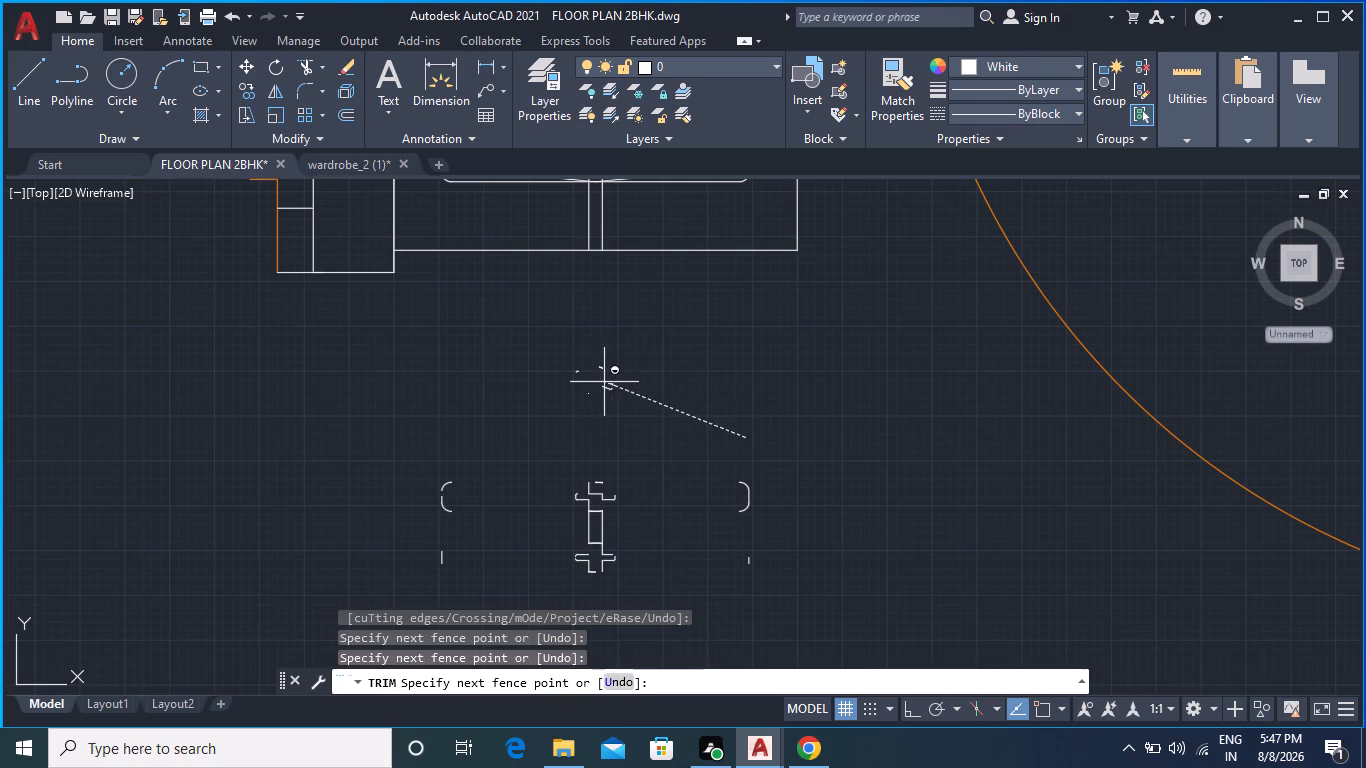
click(603, 387)
click(618, 395)
click(611, 390)
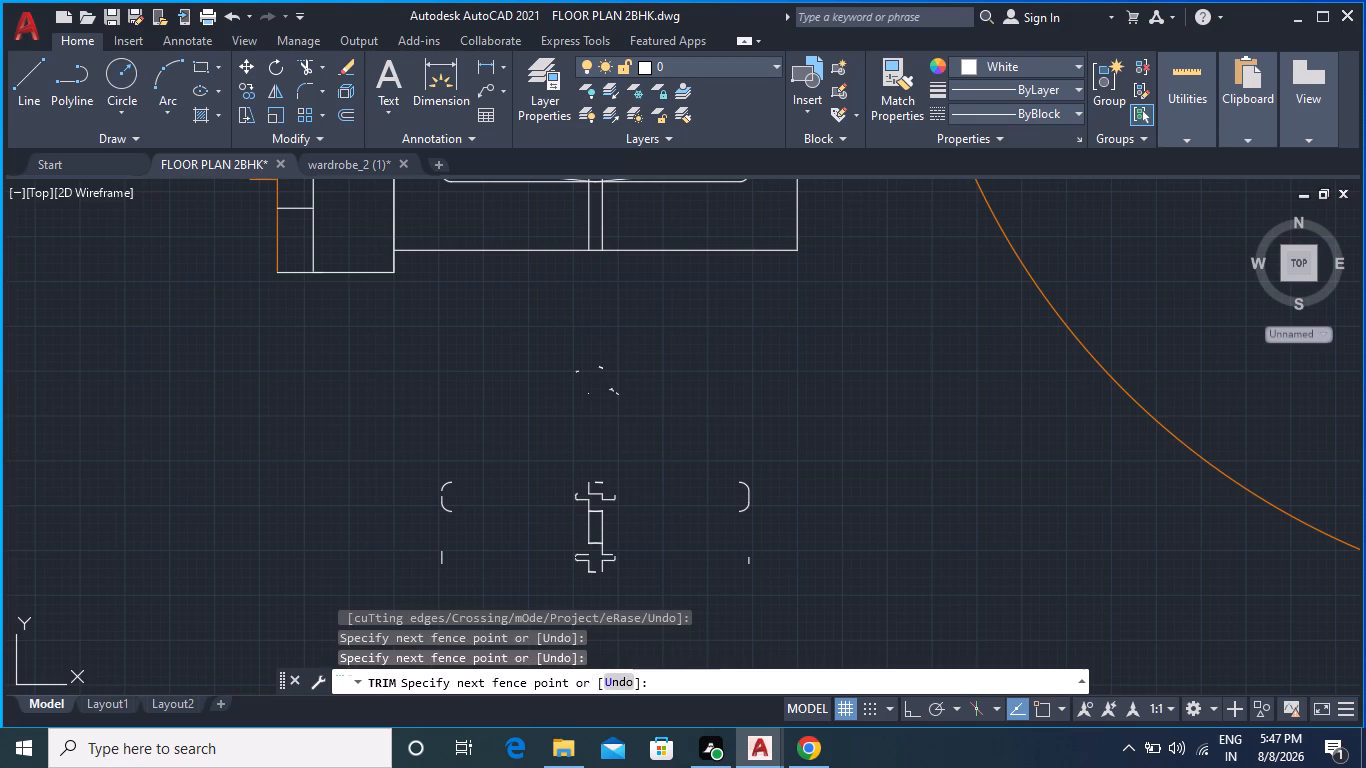
click(601, 369)
click(612, 392)
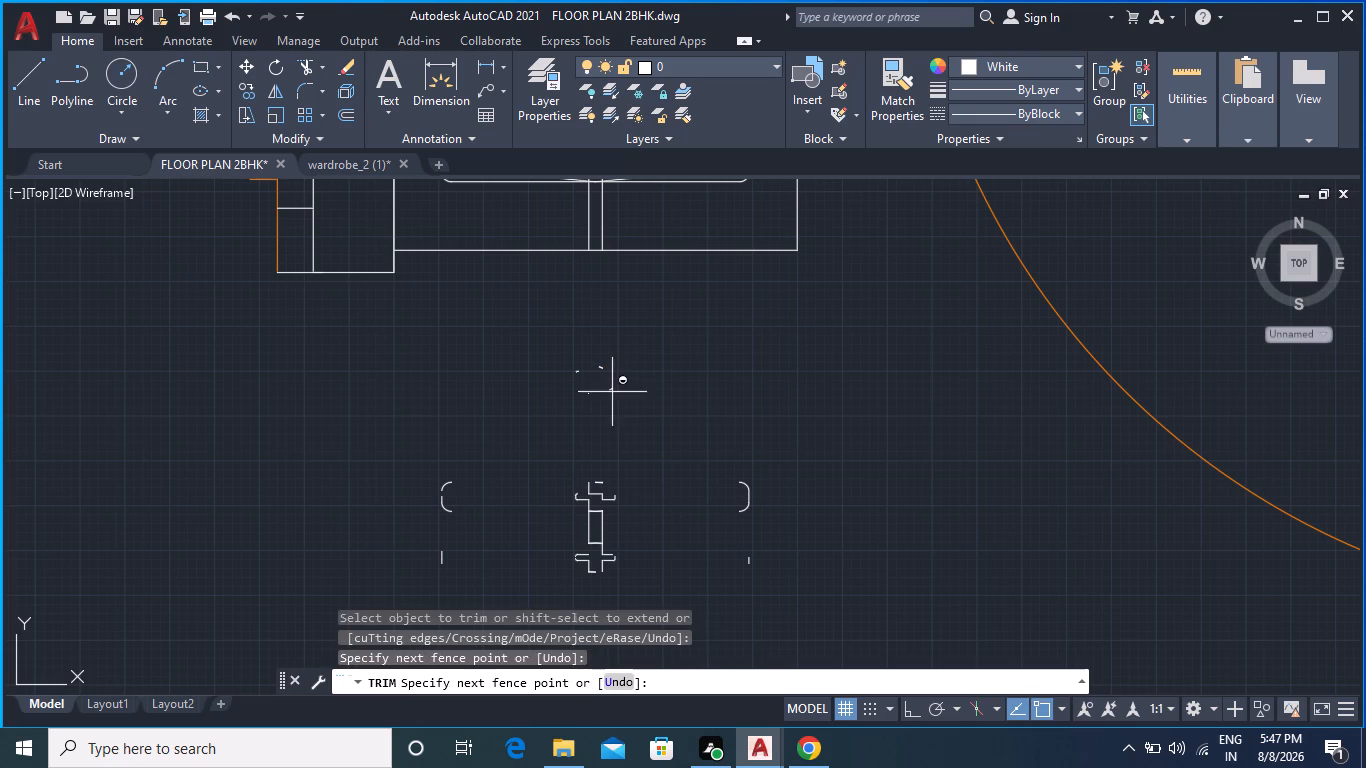
click(600, 368)
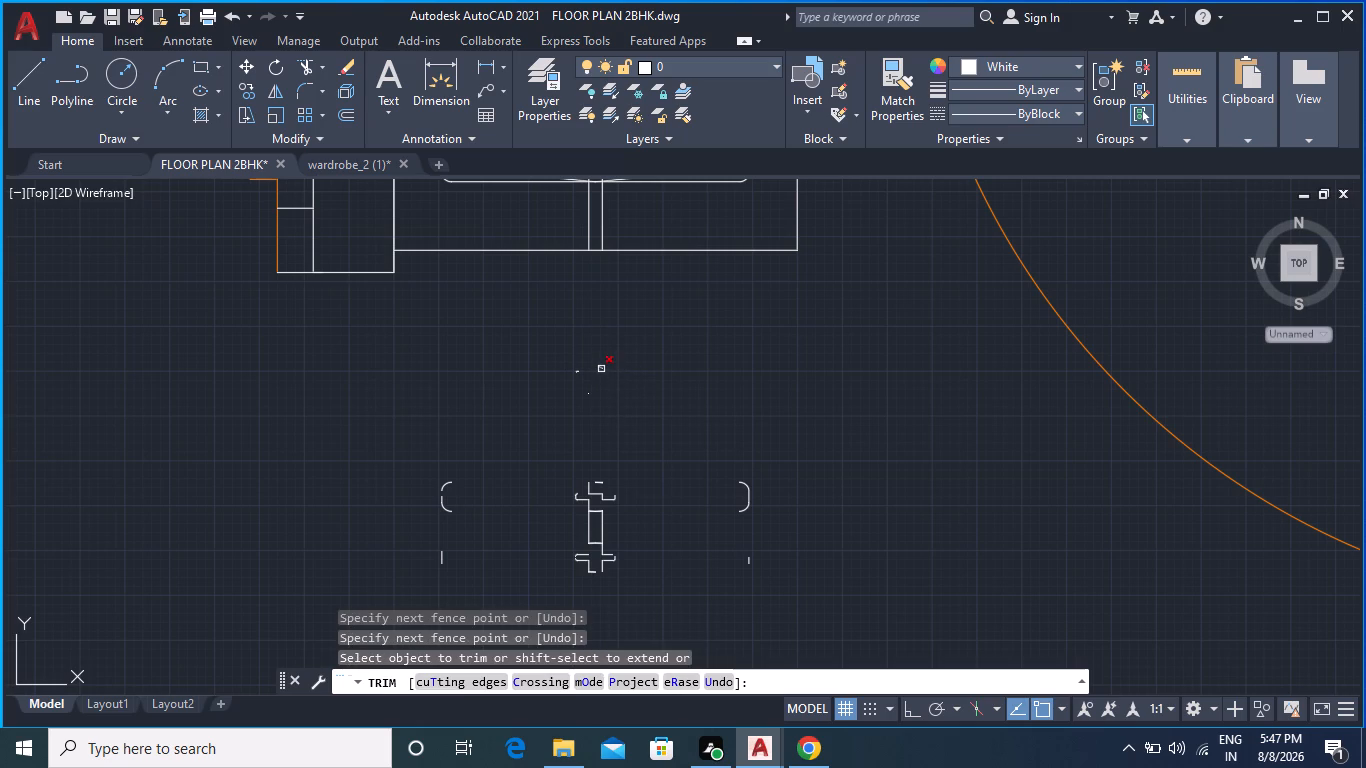
click(601, 368)
click(600, 368)
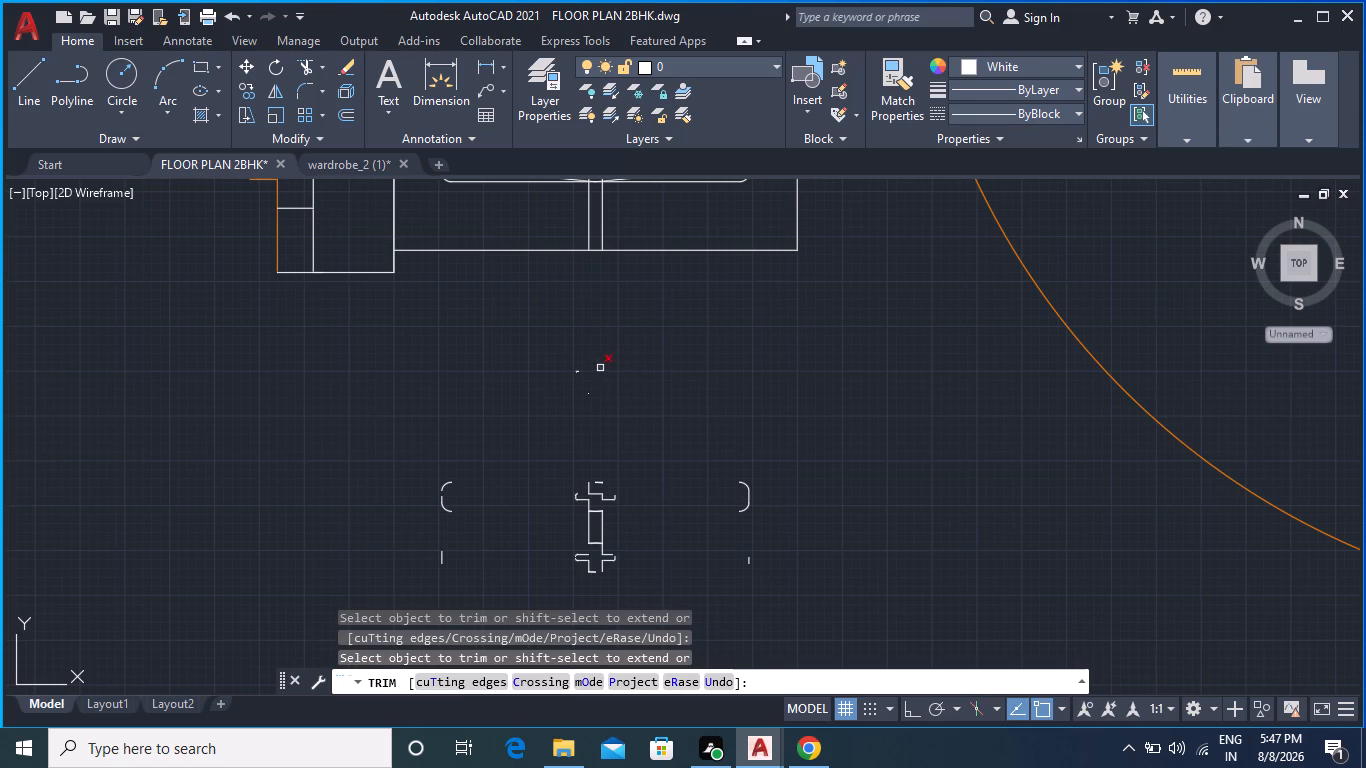
click(588, 394)
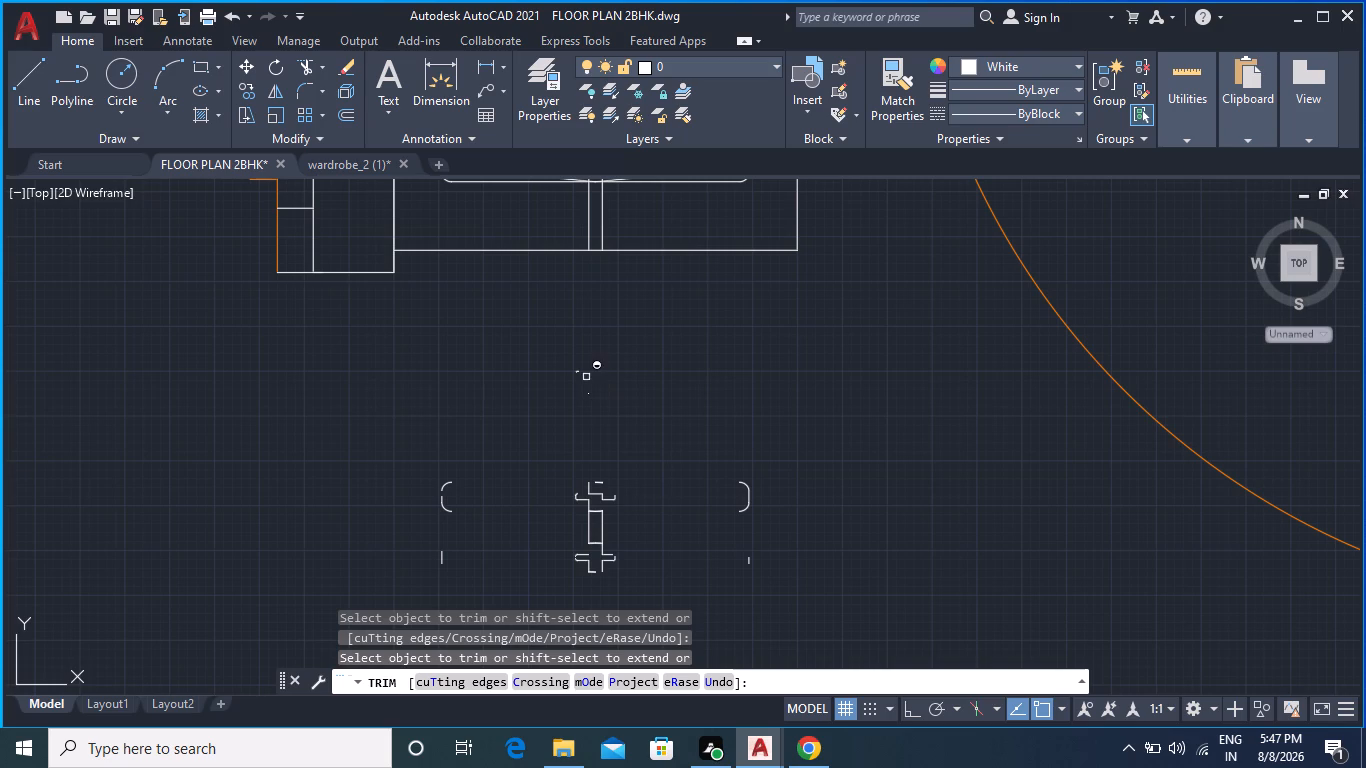
click(578, 369)
click(591, 393)
Trim the rounded right end of the upper remaining hanger and the short right-end line of the hanger below it.
middle_drag(632, 430, 605, 315)
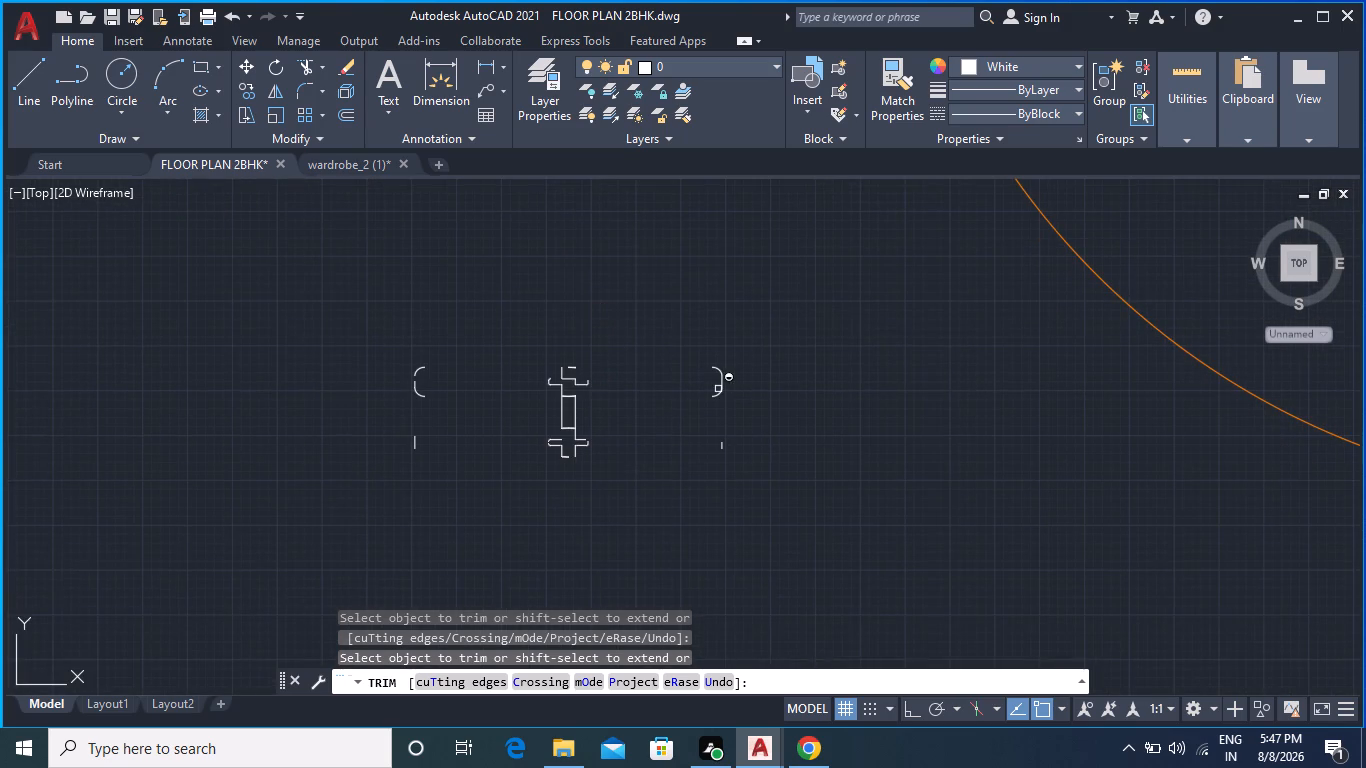
click(715, 359)
click(717, 408)
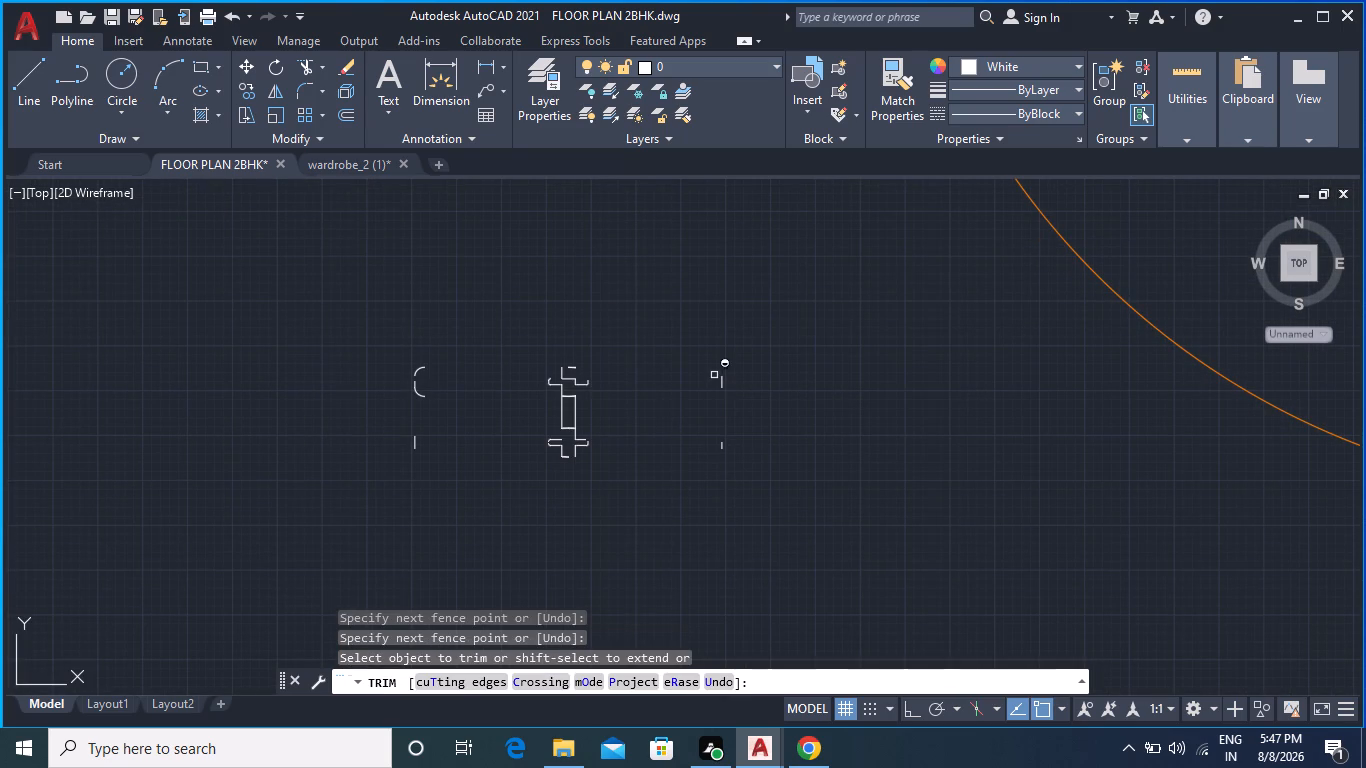
click(722, 383)
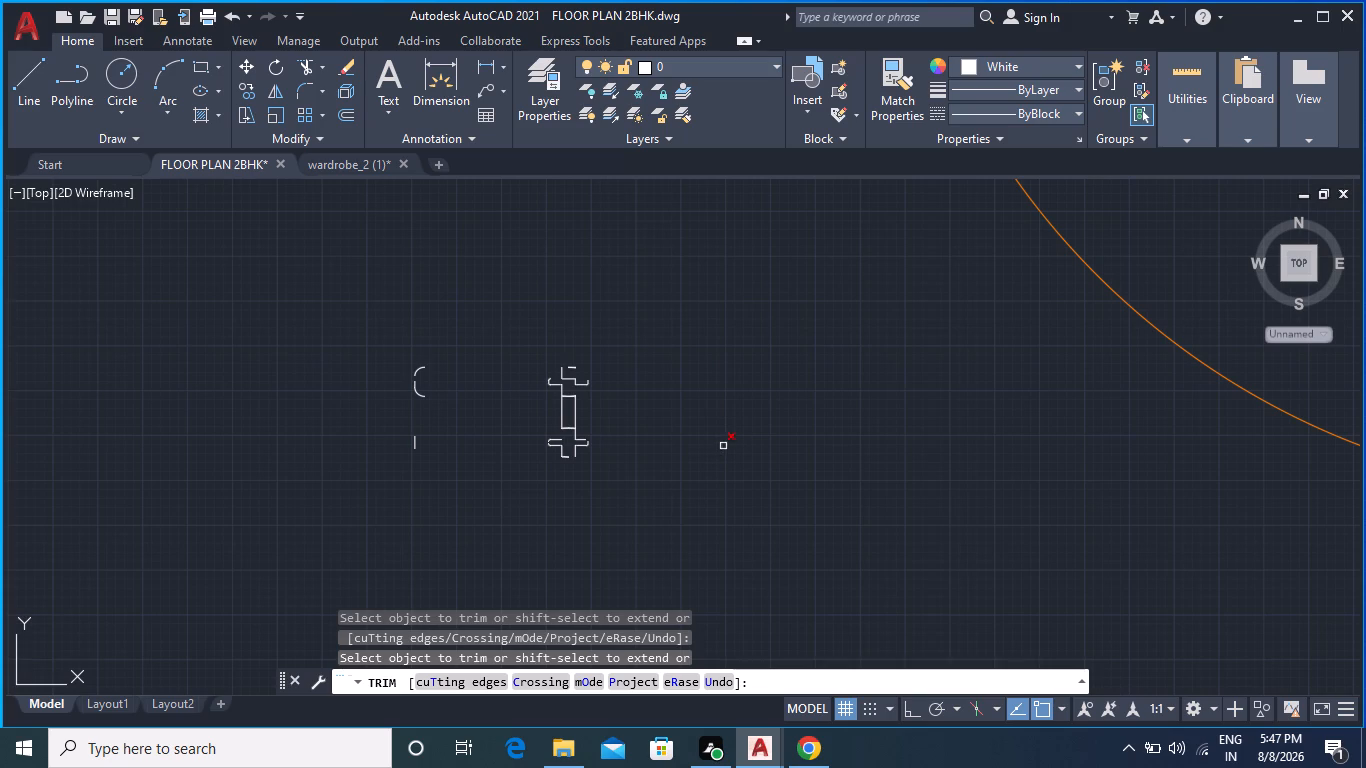
click(723, 446)
Trim the hanging rail's lines and end caps between the centre clips of the two remaining hangers.
click(564, 376)
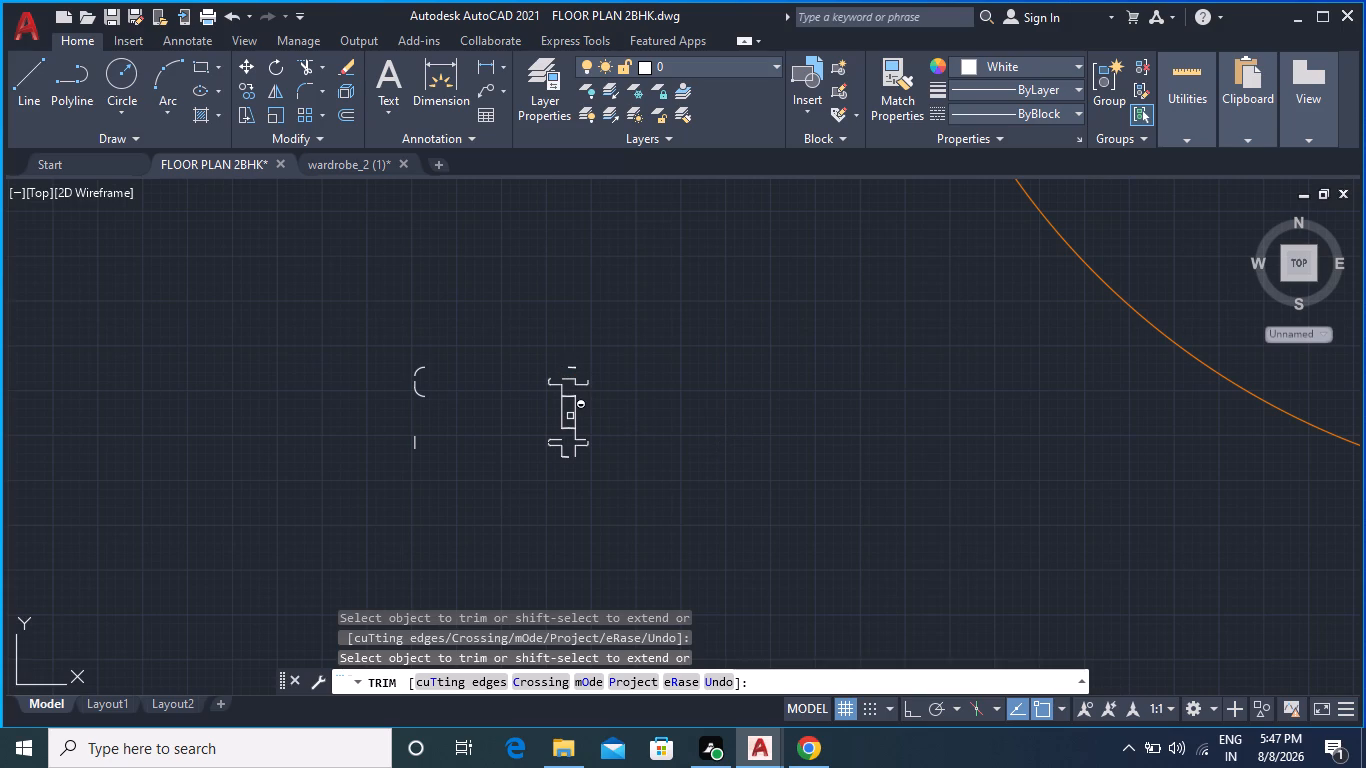
click(570, 431)
click(572, 347)
click(578, 438)
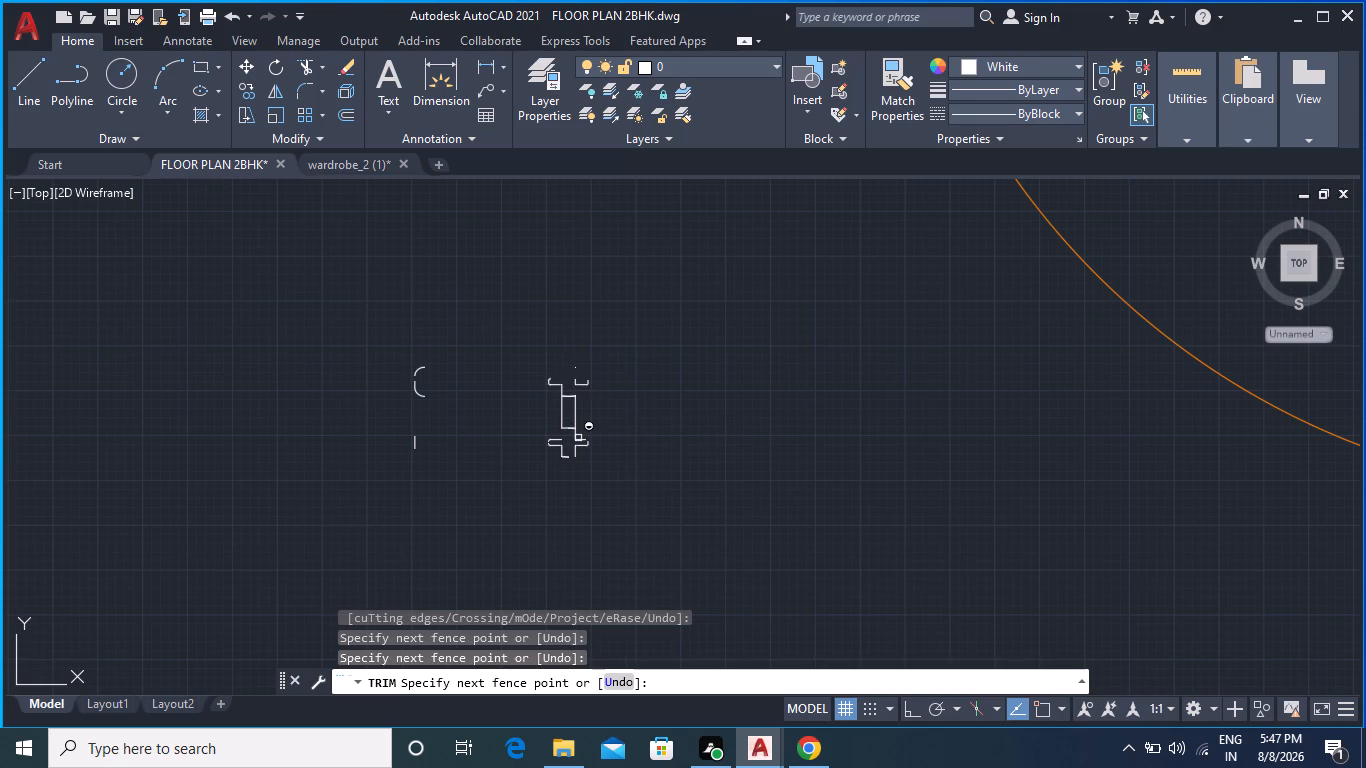
drag(564, 354, 567, 365)
click(575, 448)
click(541, 348)
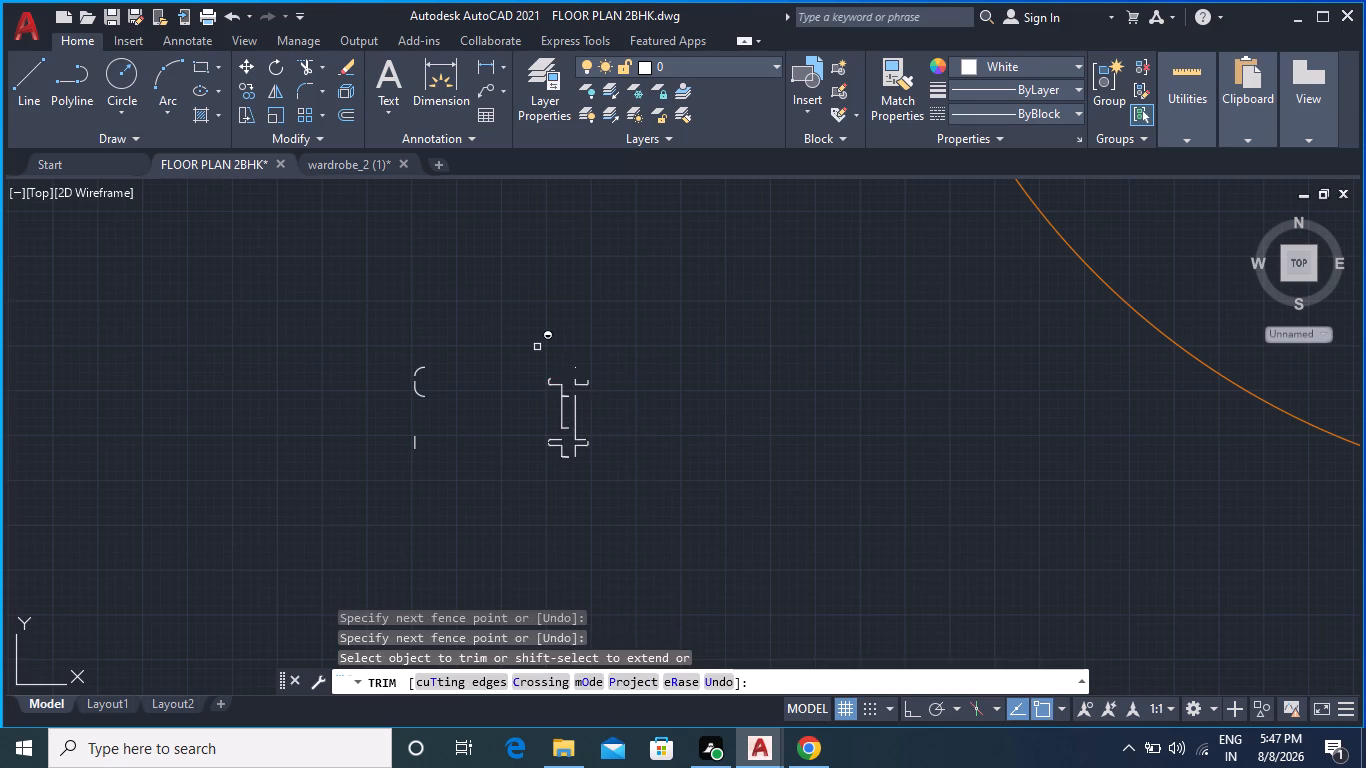
click(573, 458)
click(544, 349)
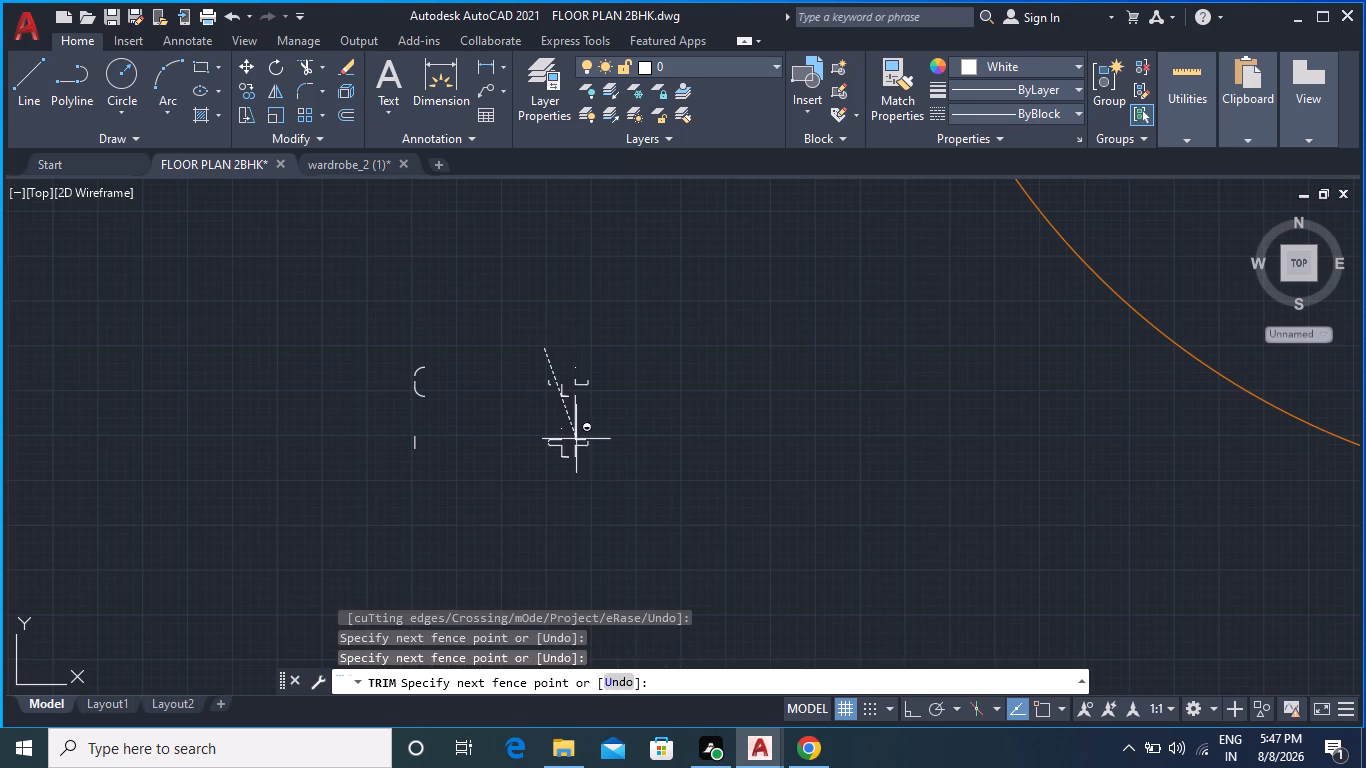
click(586, 461)
click(563, 387)
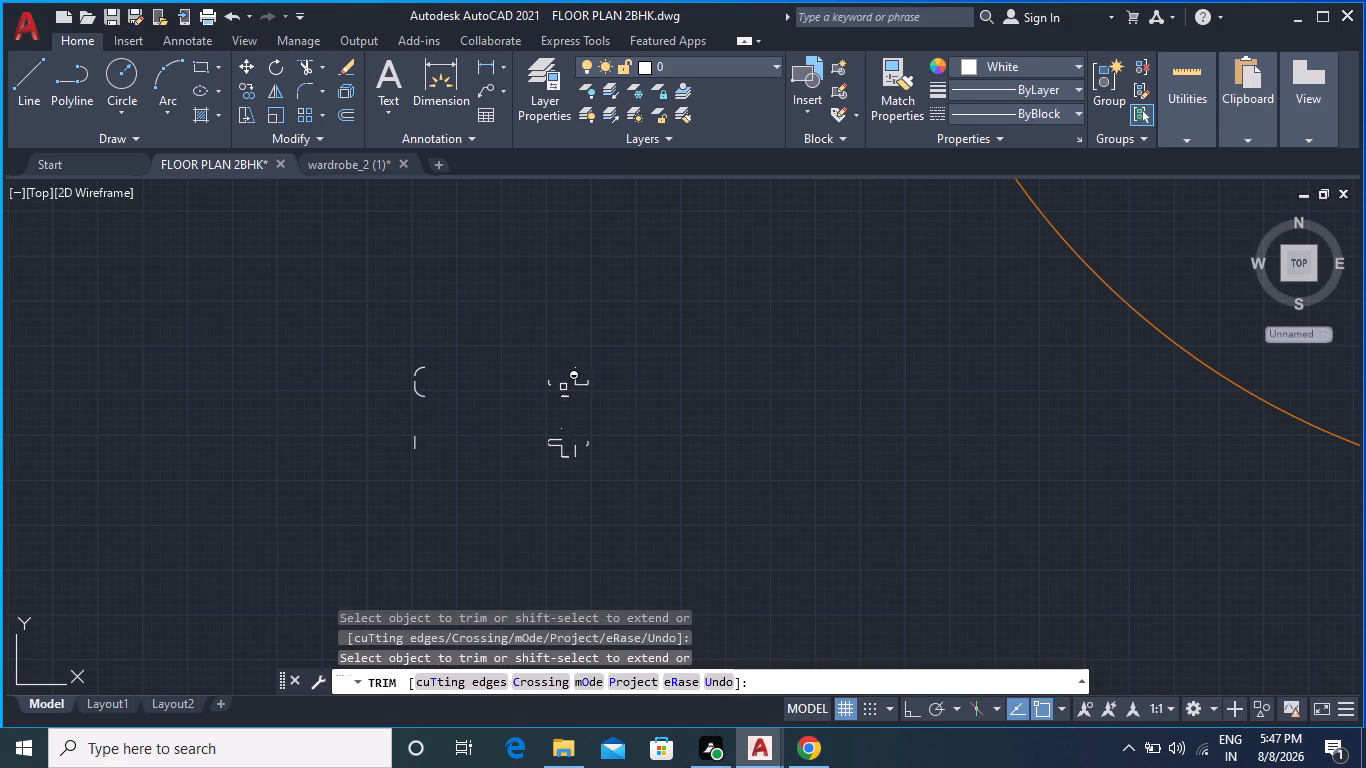
click(567, 396)
click(565, 398)
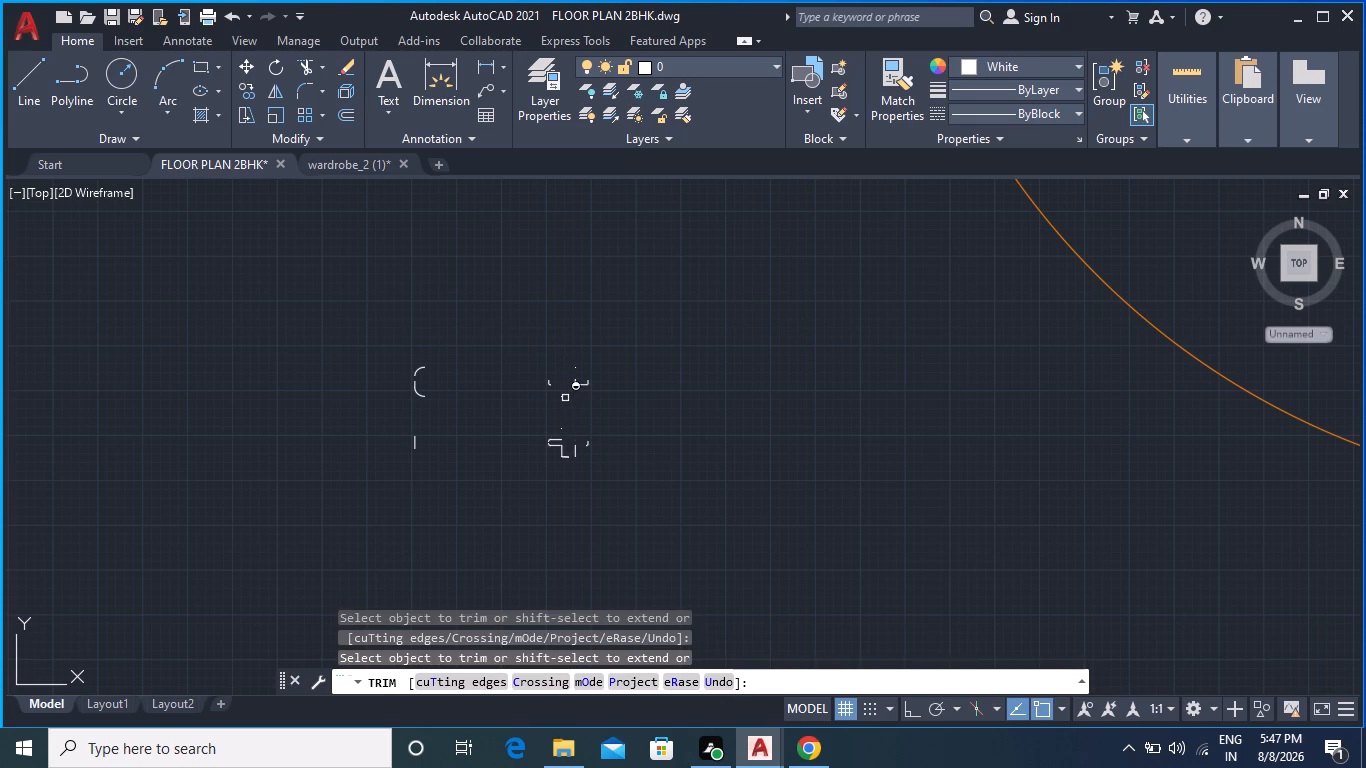
click(564, 398)
Trim the right tab, small cap piece and left arc remaining from the upper hanger's centre clip.
click(585, 382)
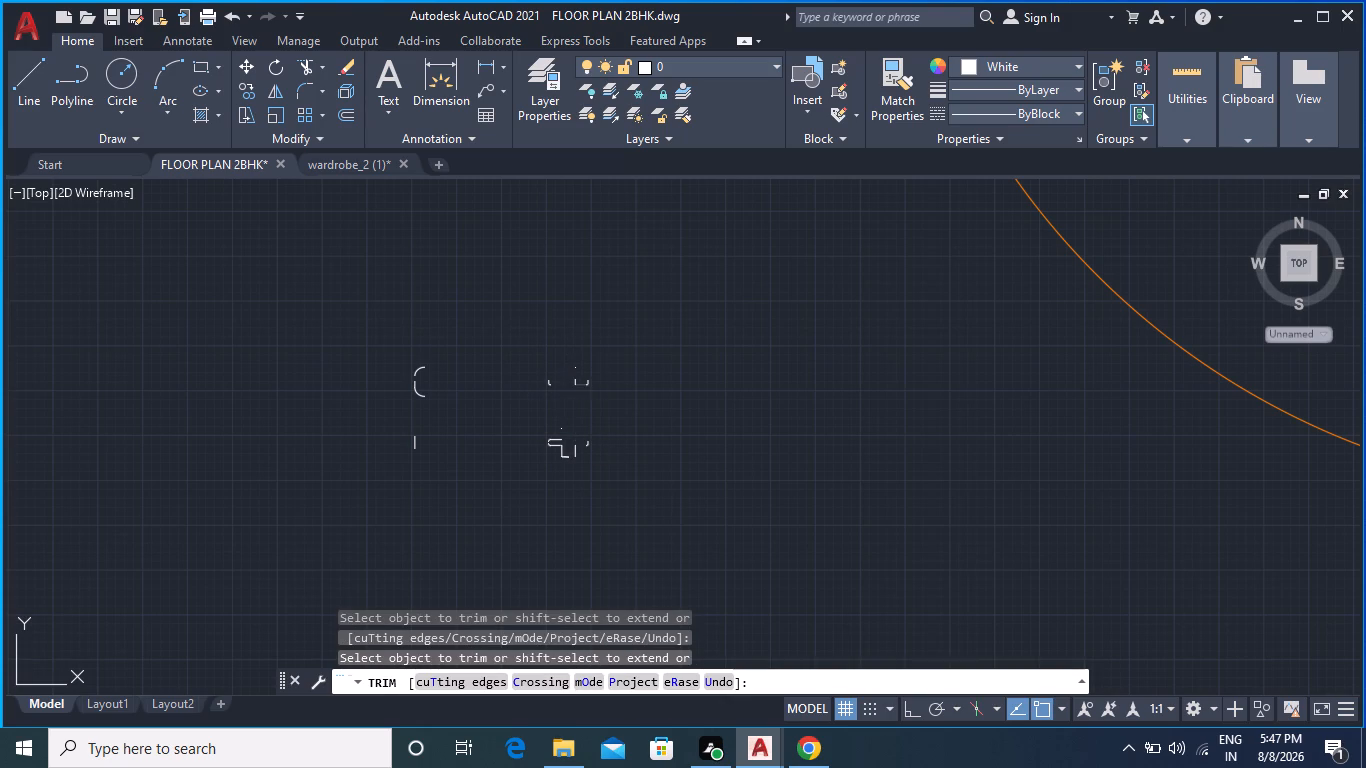
click(577, 384)
click(585, 383)
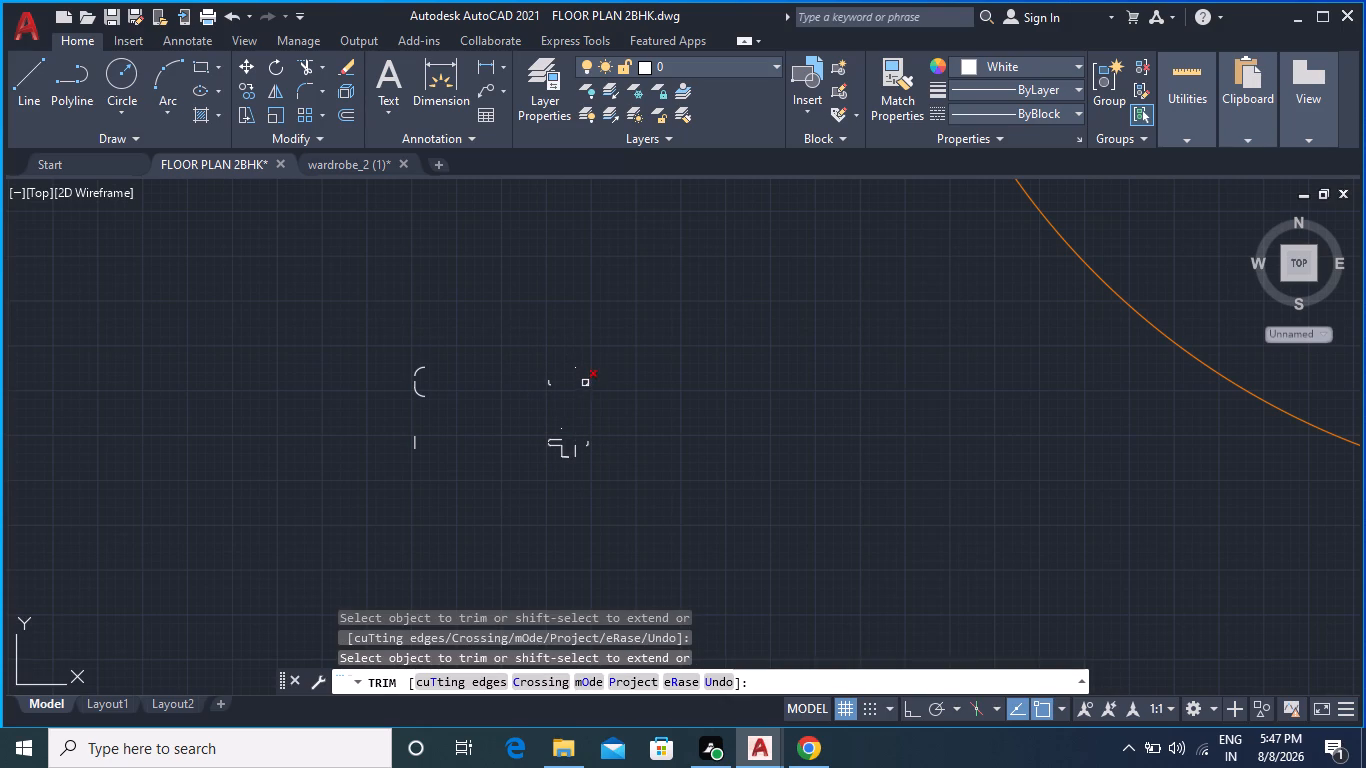
click(590, 386)
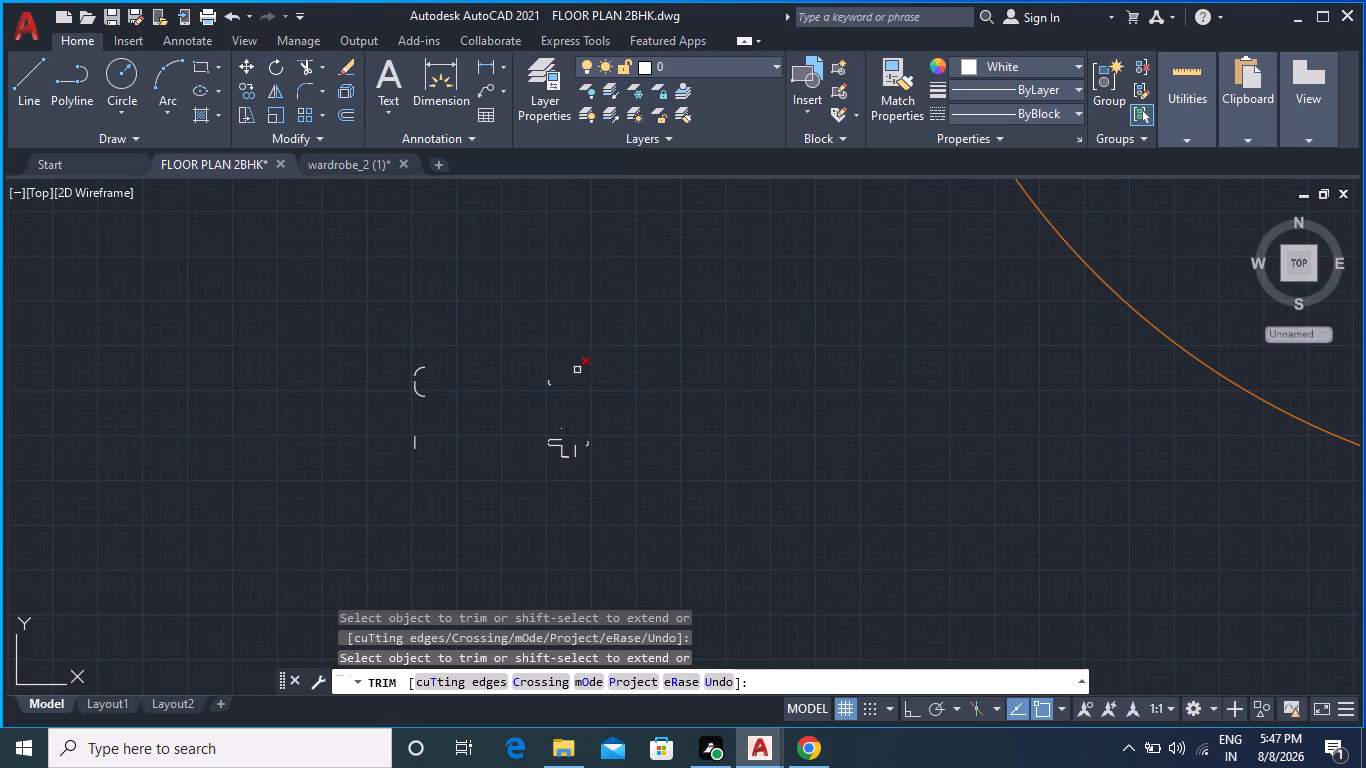
click(577, 370)
click(548, 384)
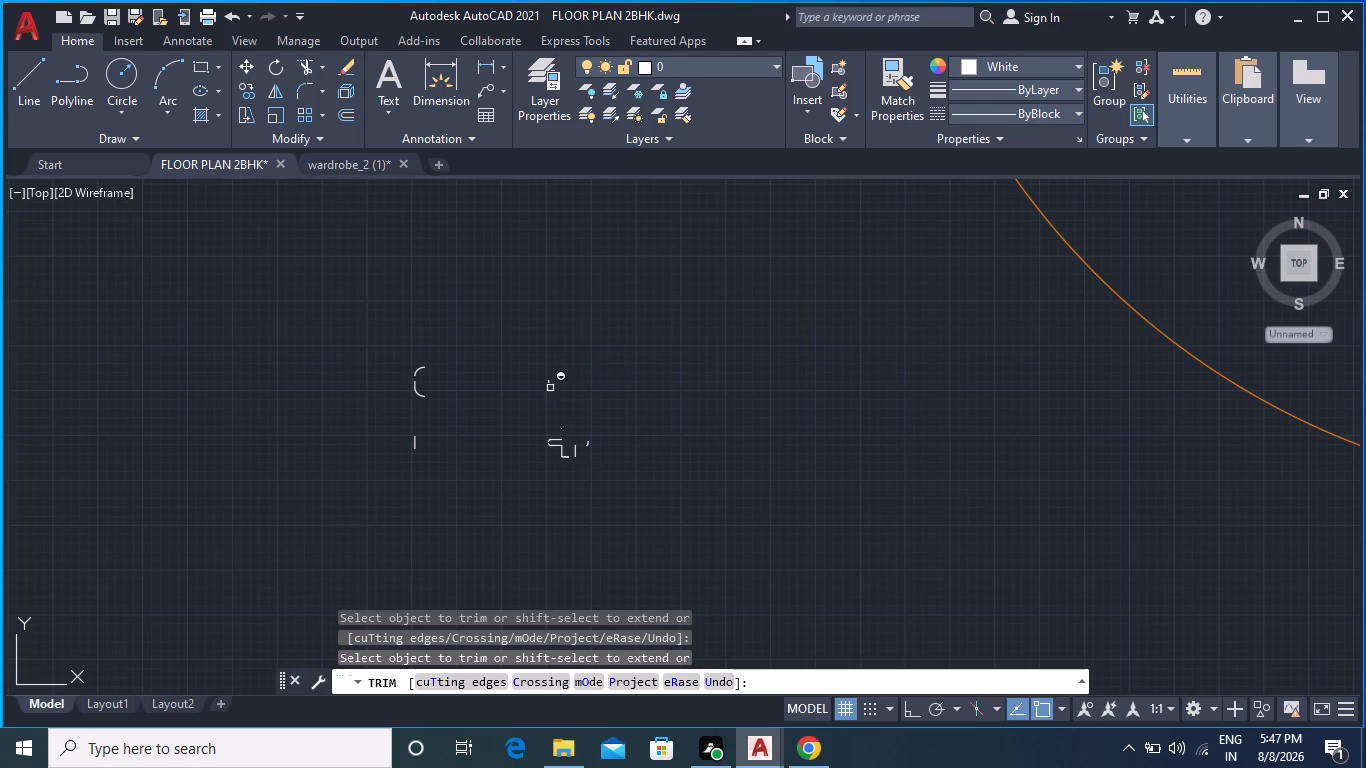
click(552, 381)
click(547, 380)
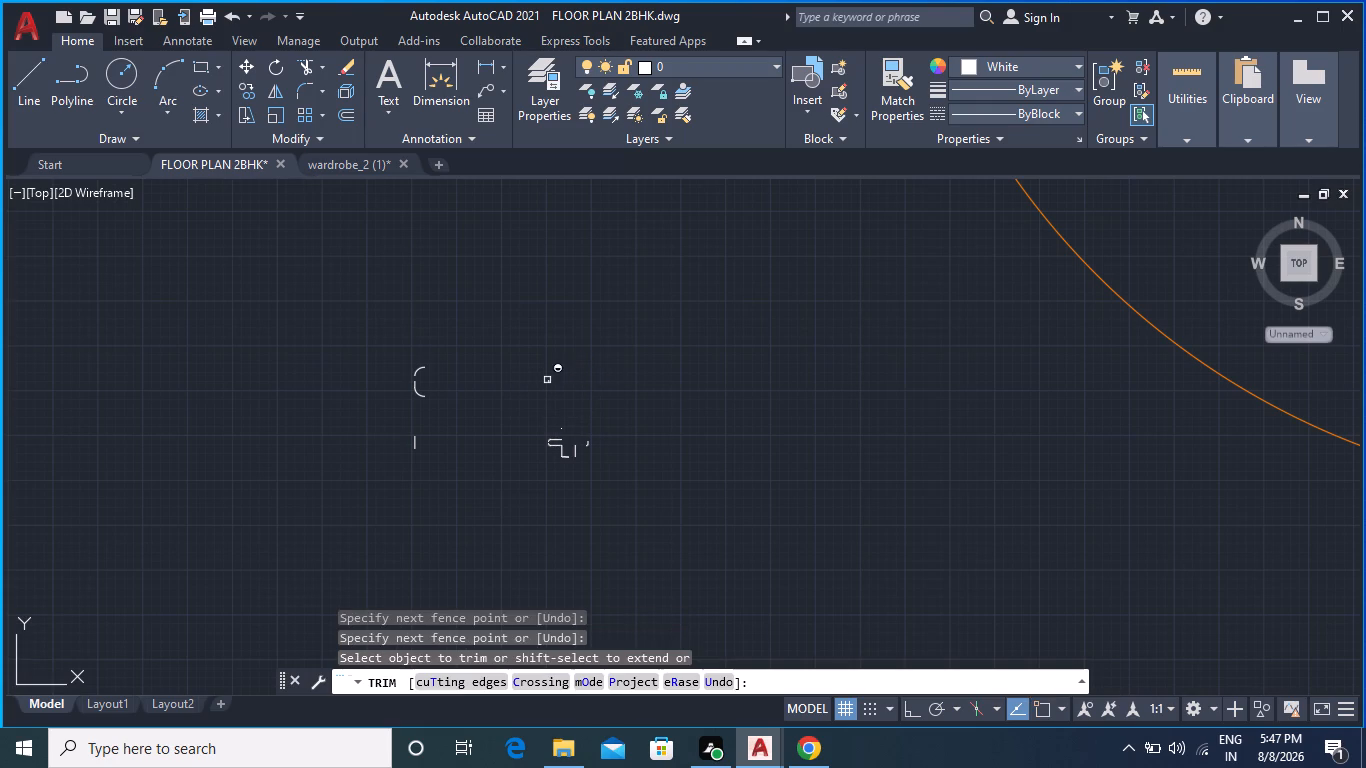
Trim the stepped lines and short vertical pieces remaining from the lower hanger's centre clip.
click(597, 451)
click(540, 395)
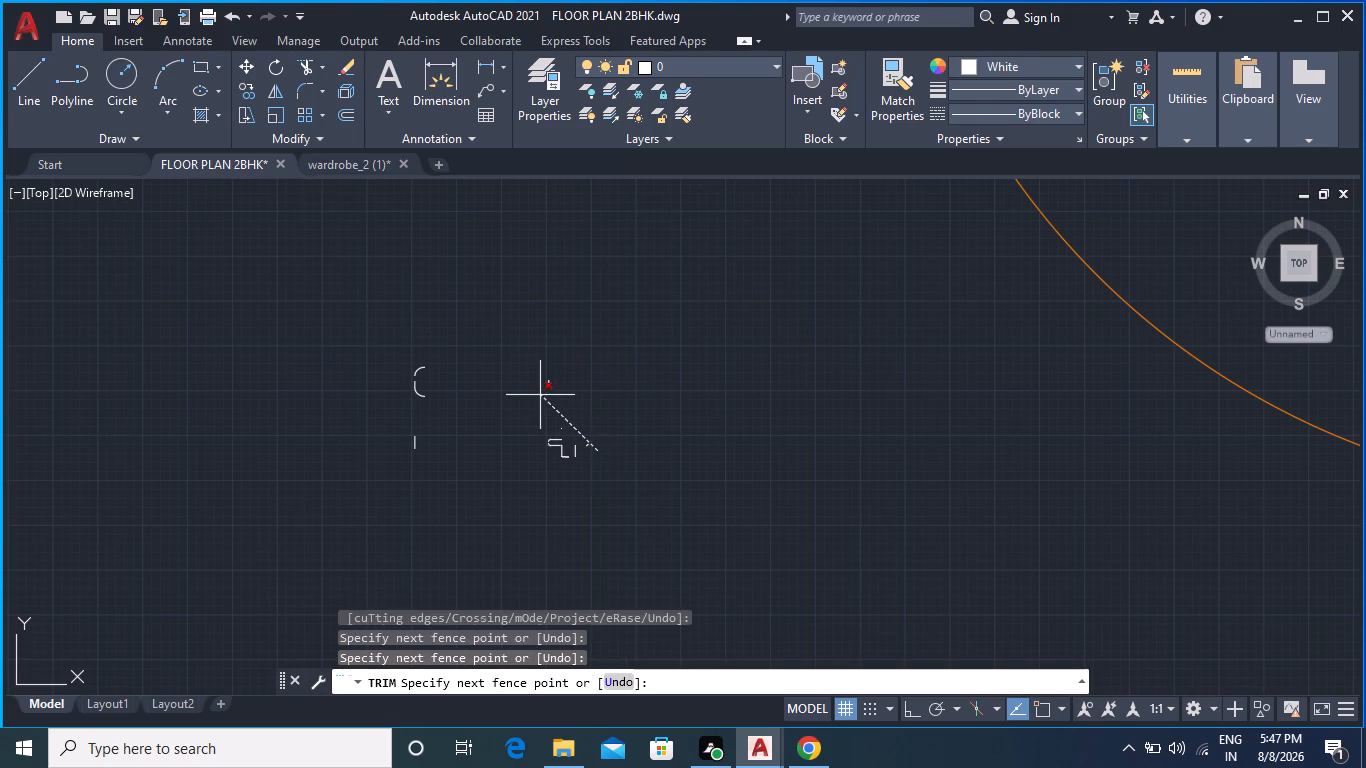
click(608, 478)
click(561, 403)
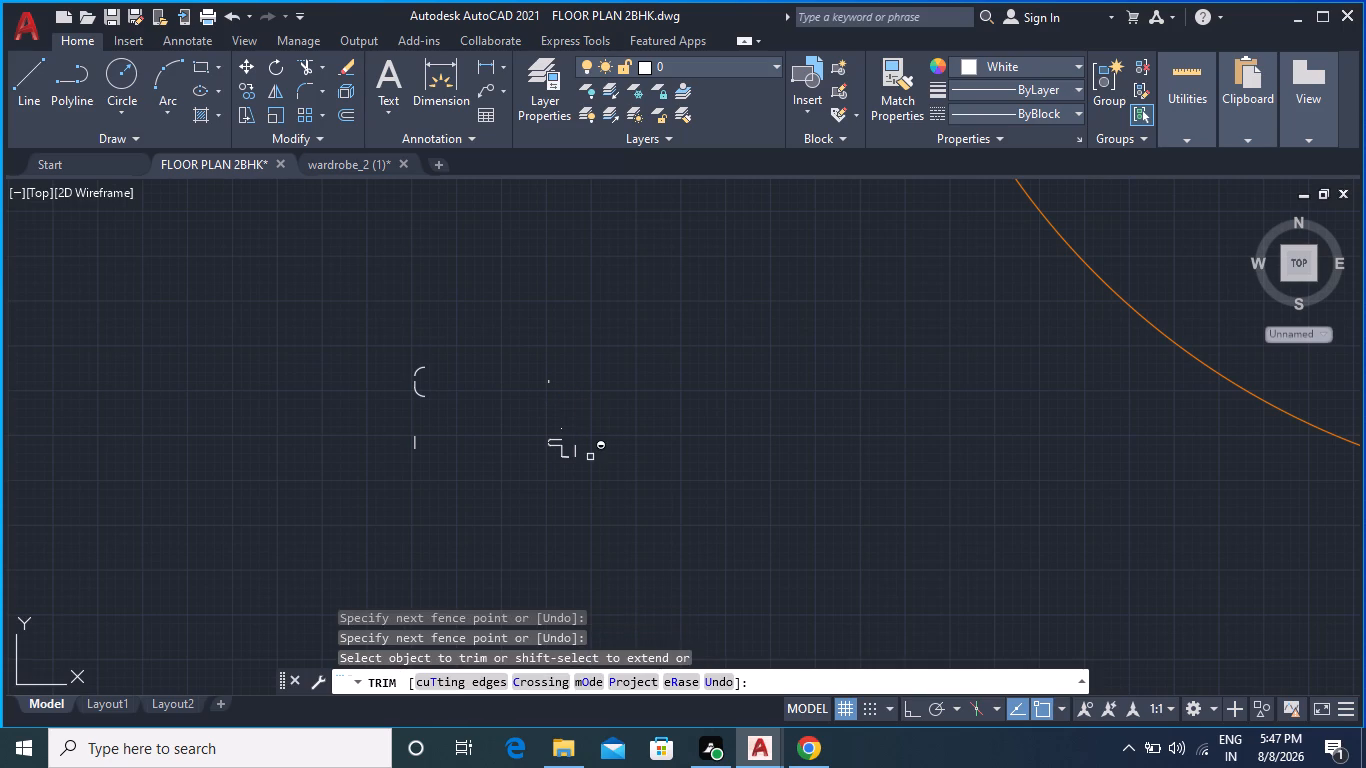
click(590, 457)
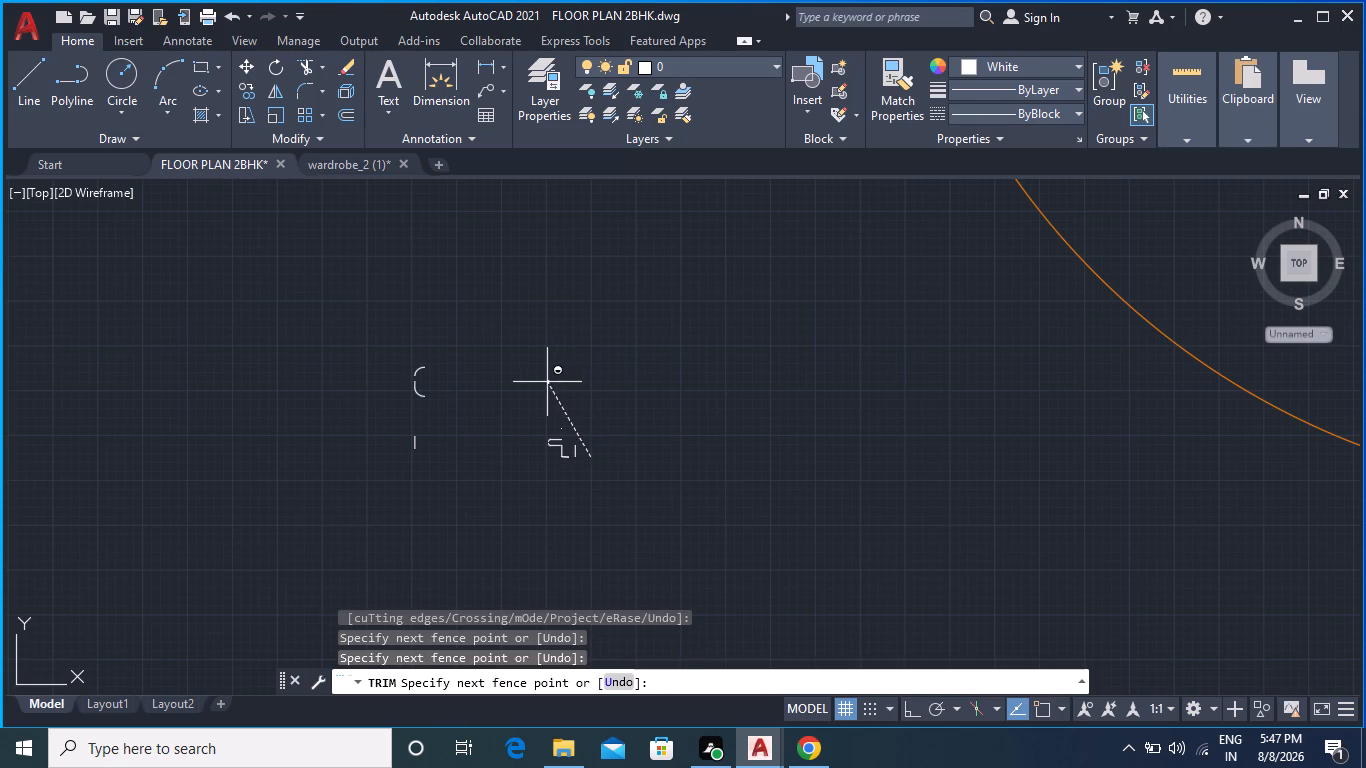
click(547, 382)
click(582, 464)
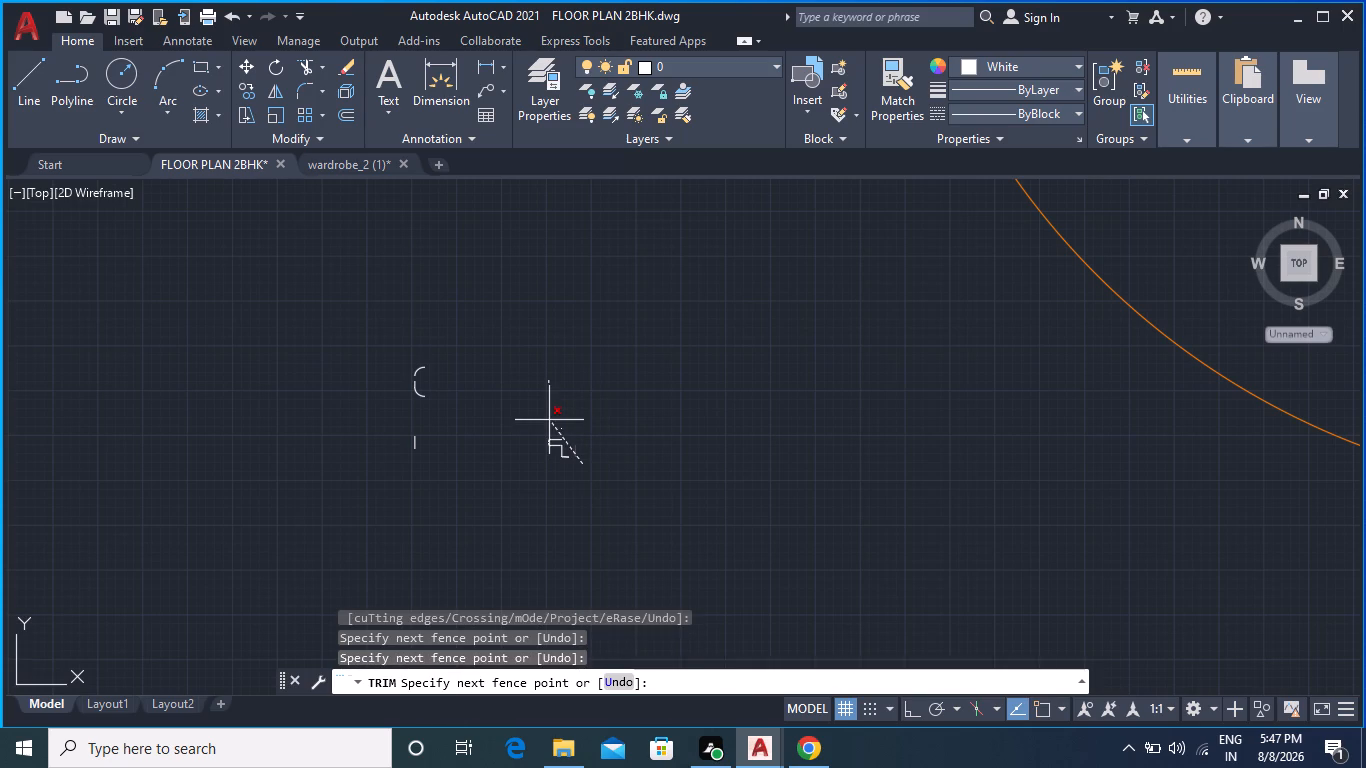
click(549, 420)
click(575, 468)
click(549, 433)
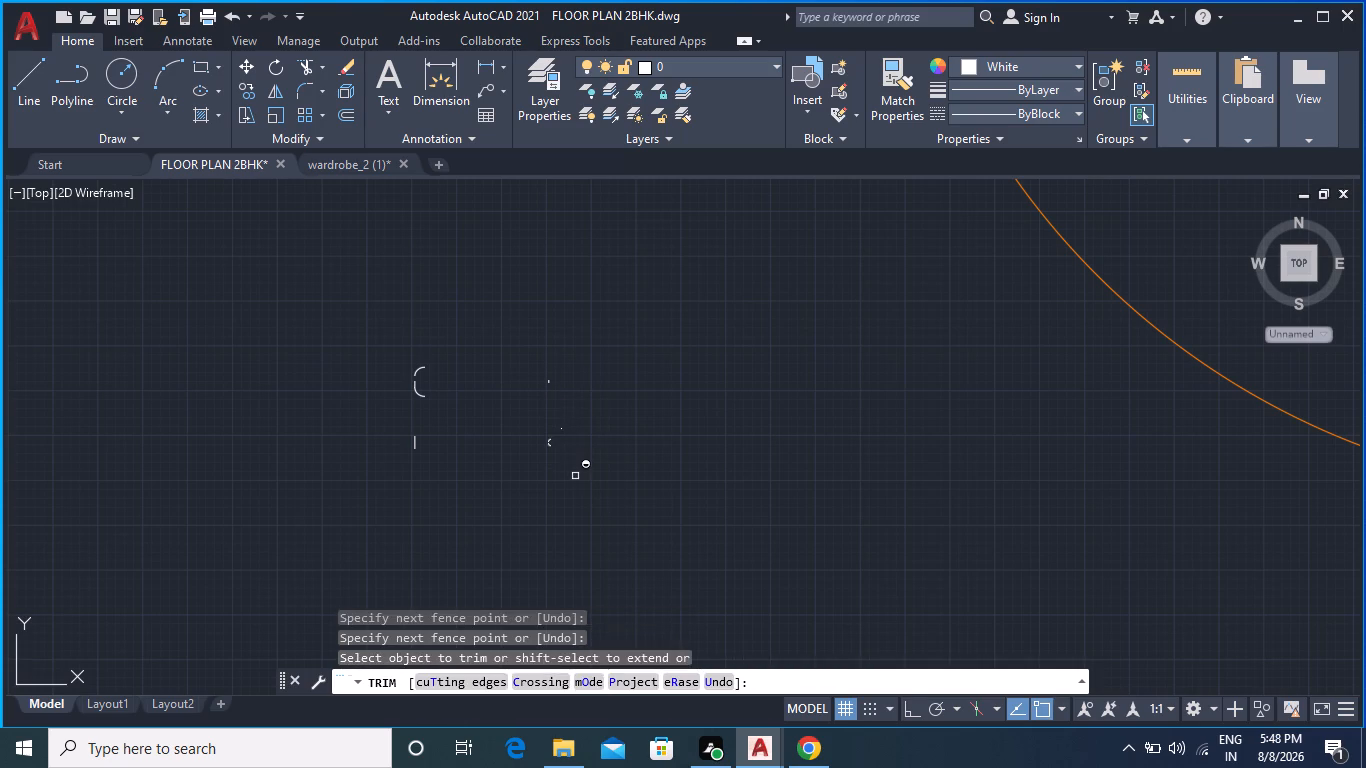
Trim the tiny cap piece and line specks still left around the lower and upper centre clips.
click(575, 476)
click(547, 431)
click(551, 441)
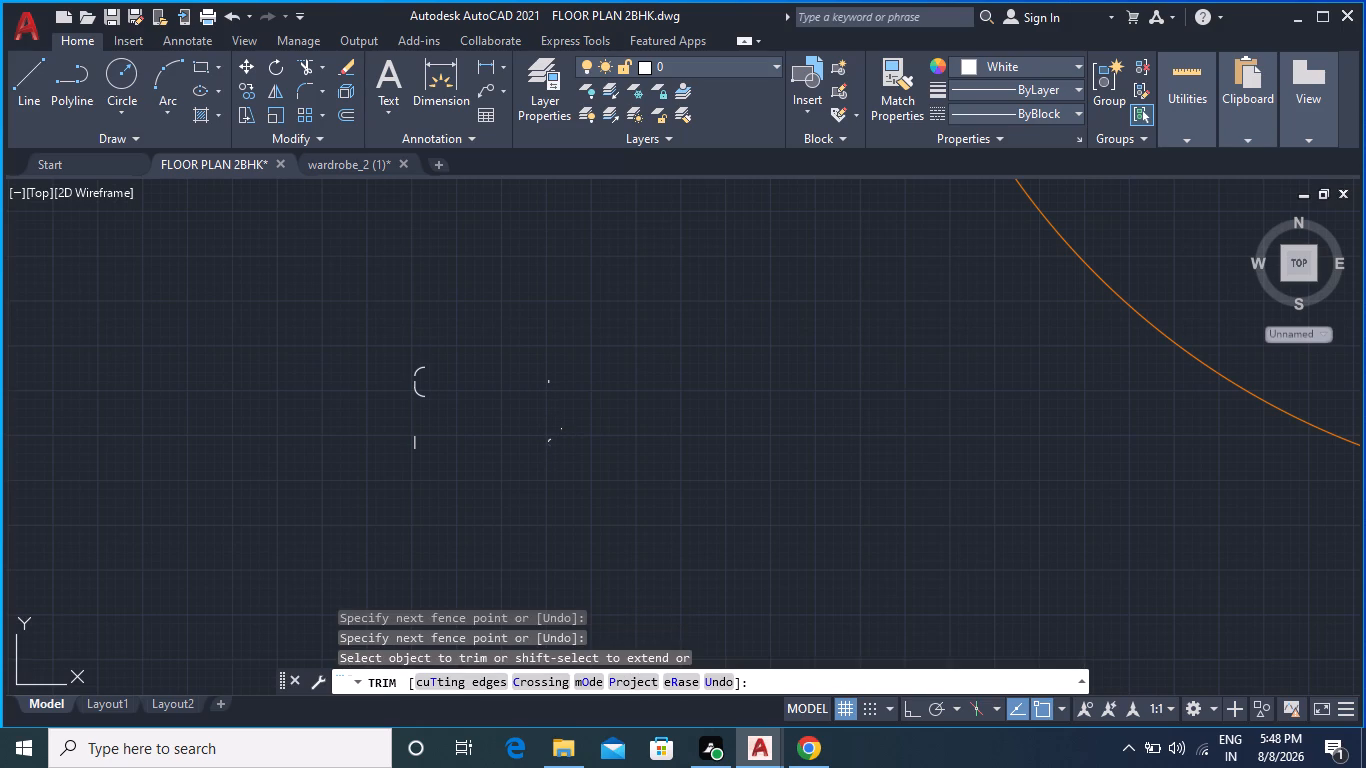
click(551, 445)
click(548, 437)
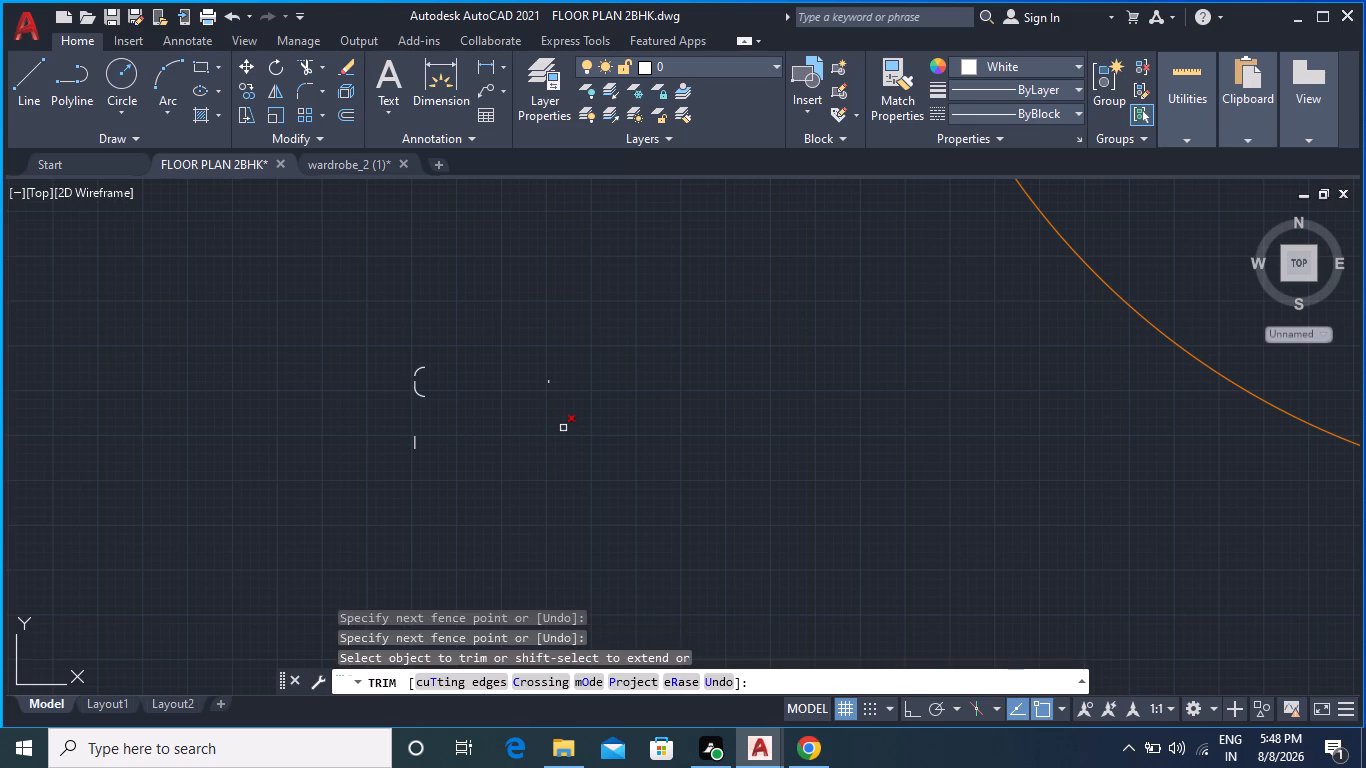
click(563, 428)
click(549, 382)
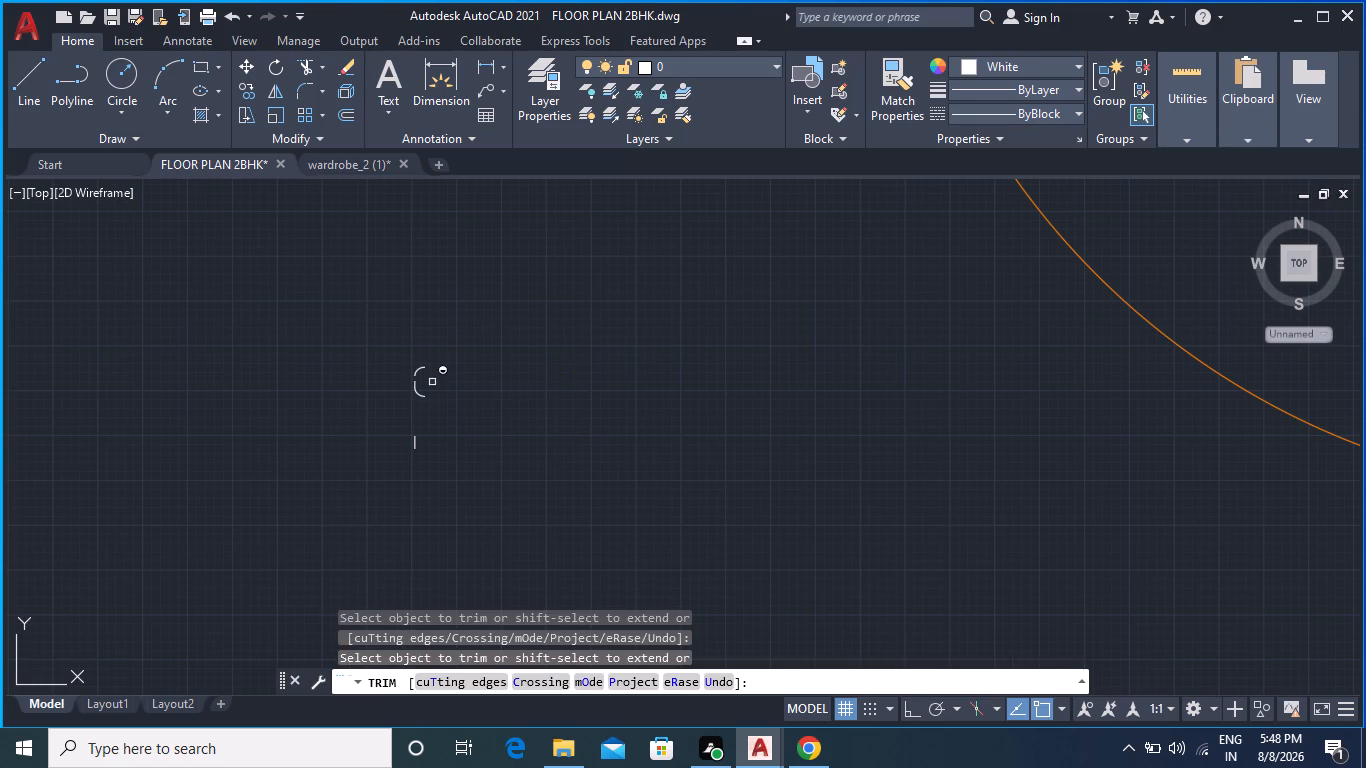
Trim the two arcs and short vertical lines left at the left ends of the leftover hangers, and finish trimming.
click(430, 381)
click(420, 366)
click(422, 387)
click(414, 407)
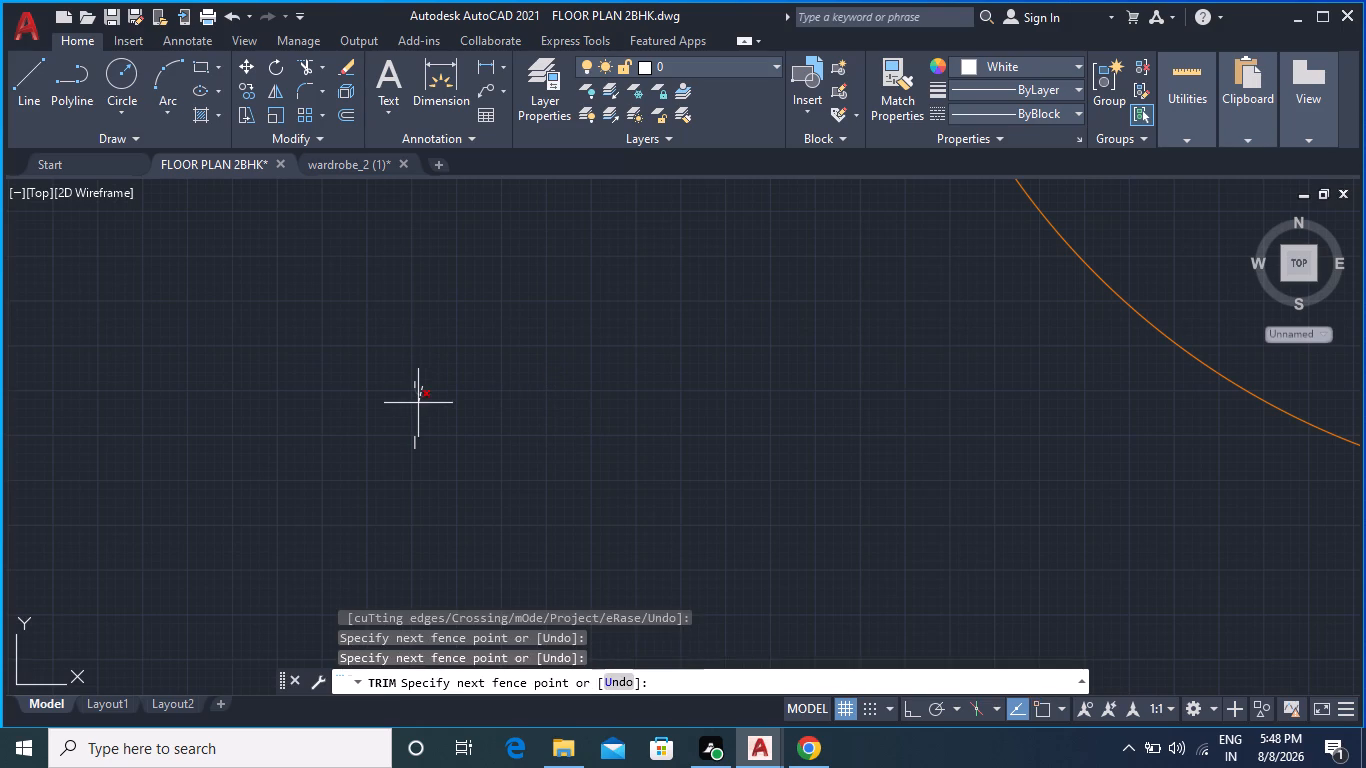
click(416, 379)
click(418, 387)
triple_click(417, 441)
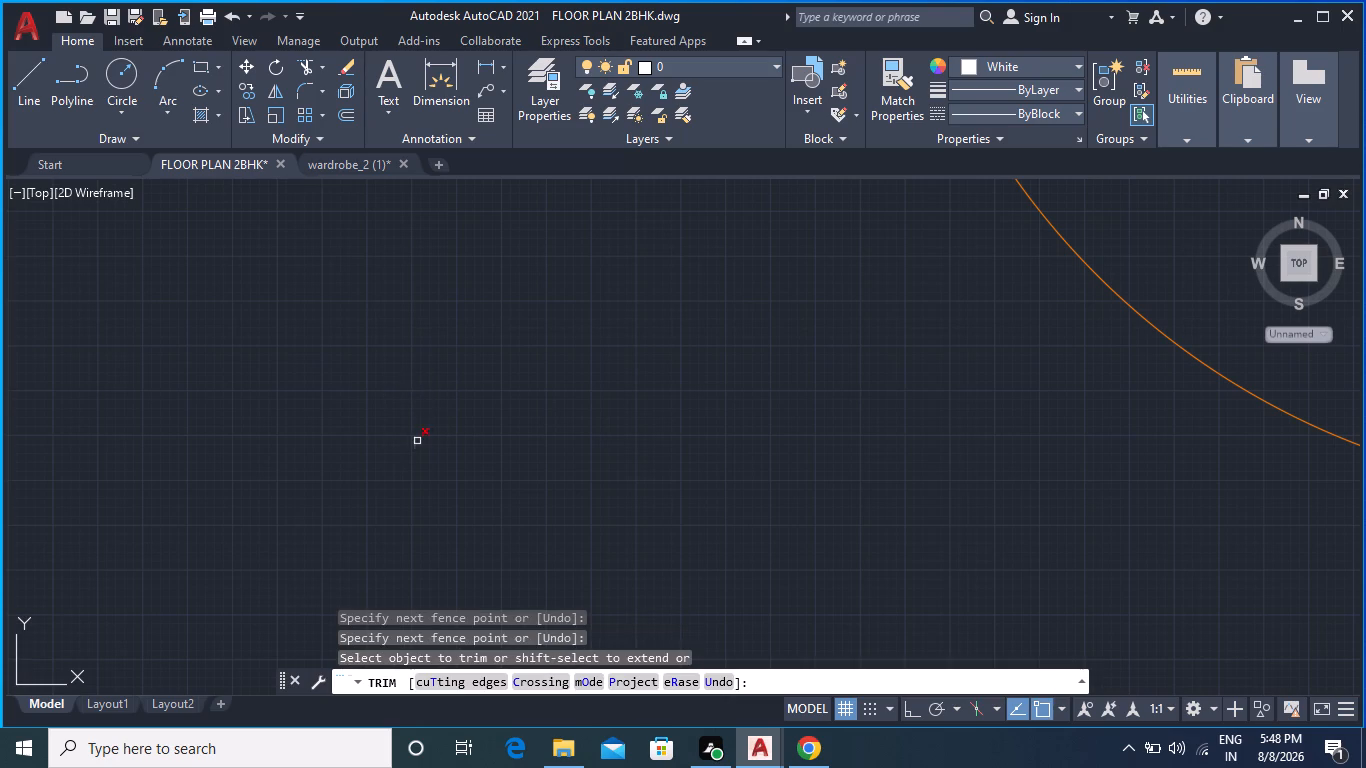
scroll(481, 379, down, 3)
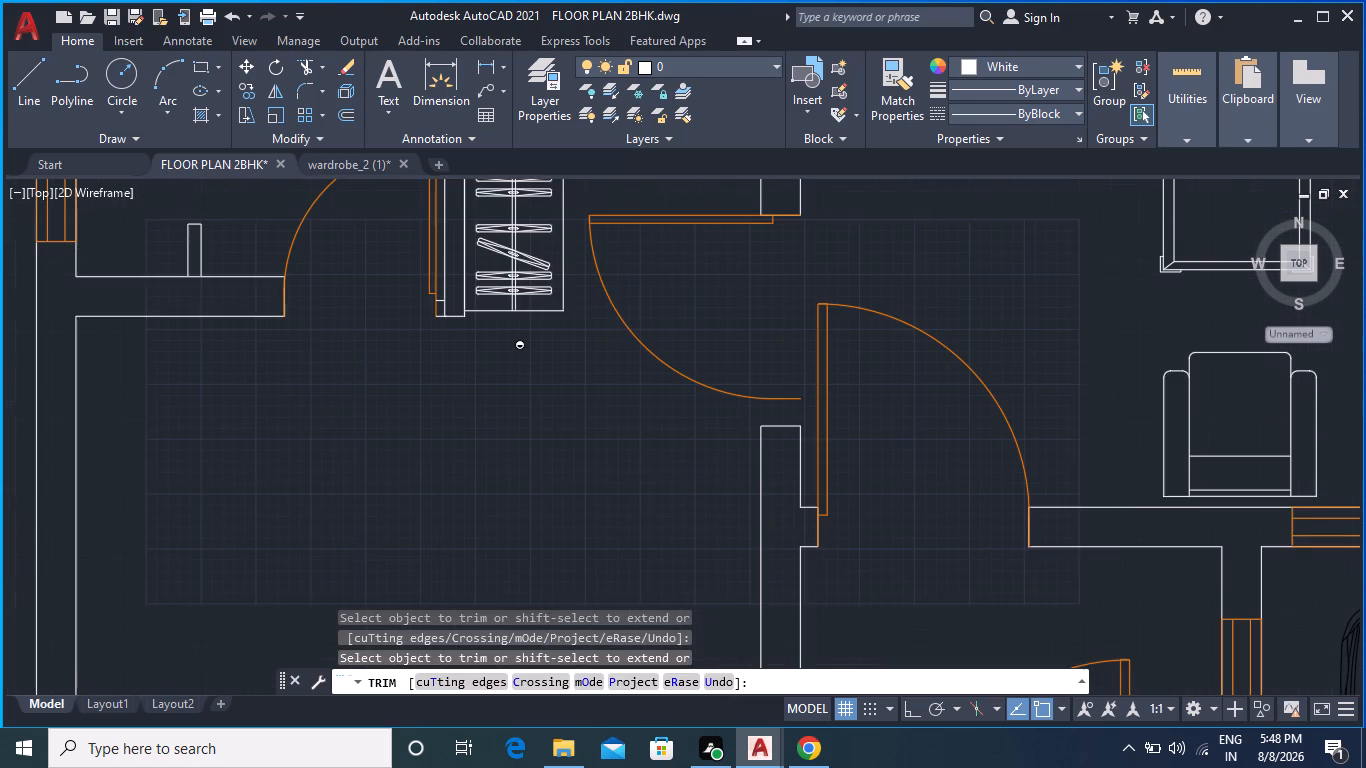
key(Escape)
key(Escape)
key(Escape)
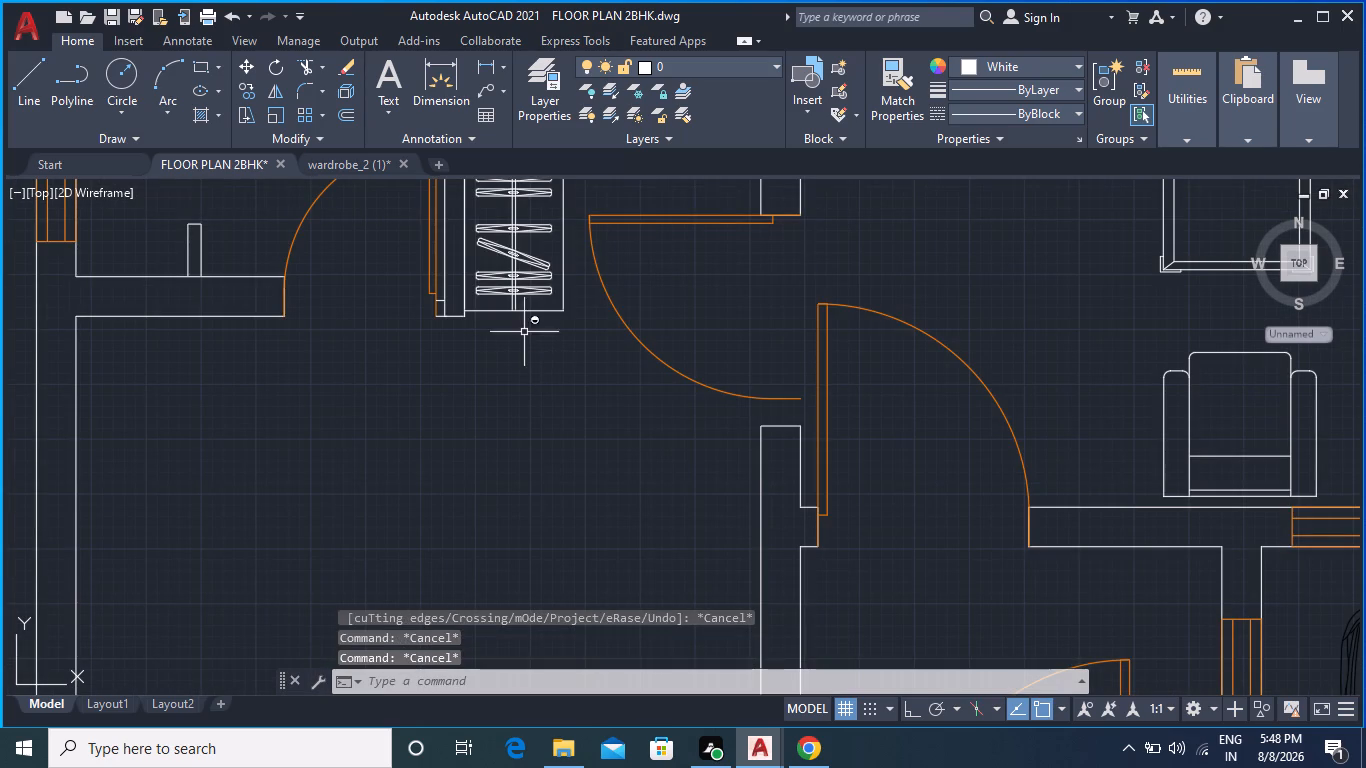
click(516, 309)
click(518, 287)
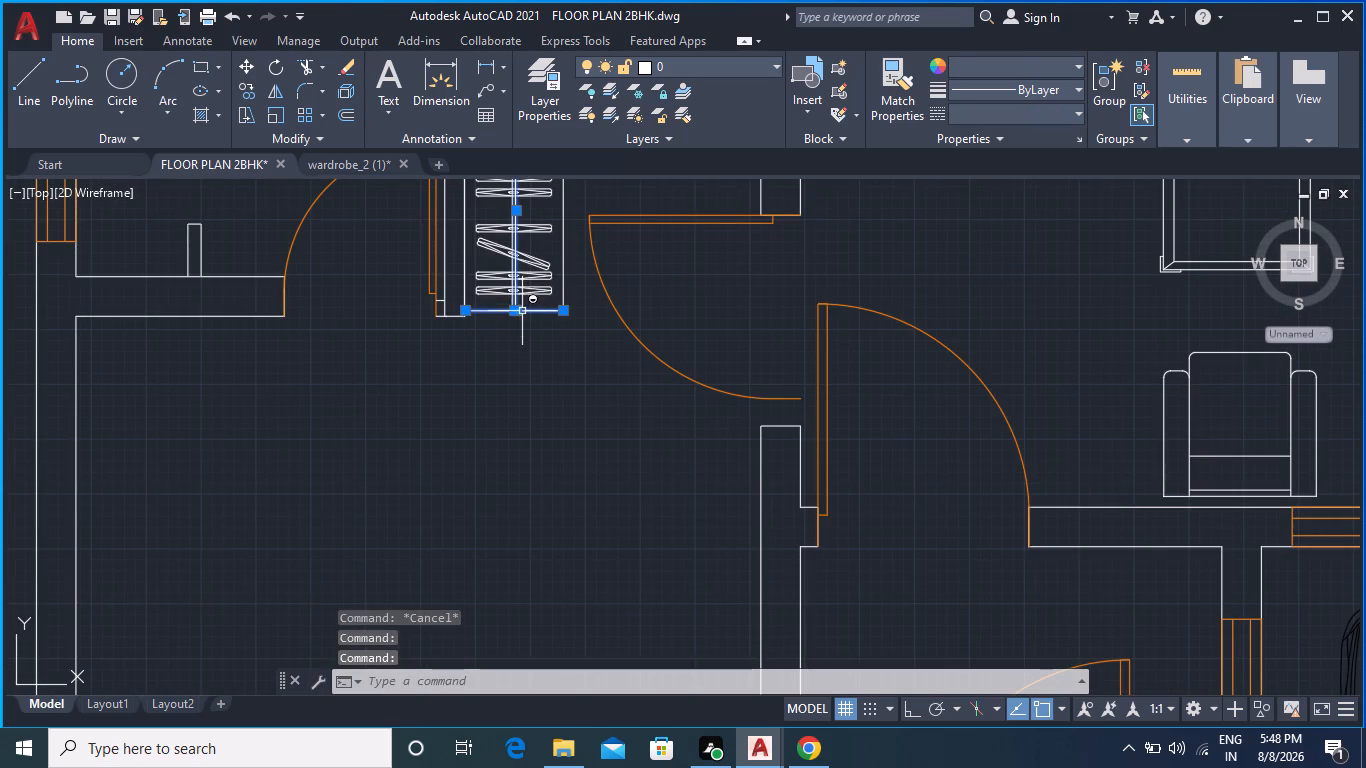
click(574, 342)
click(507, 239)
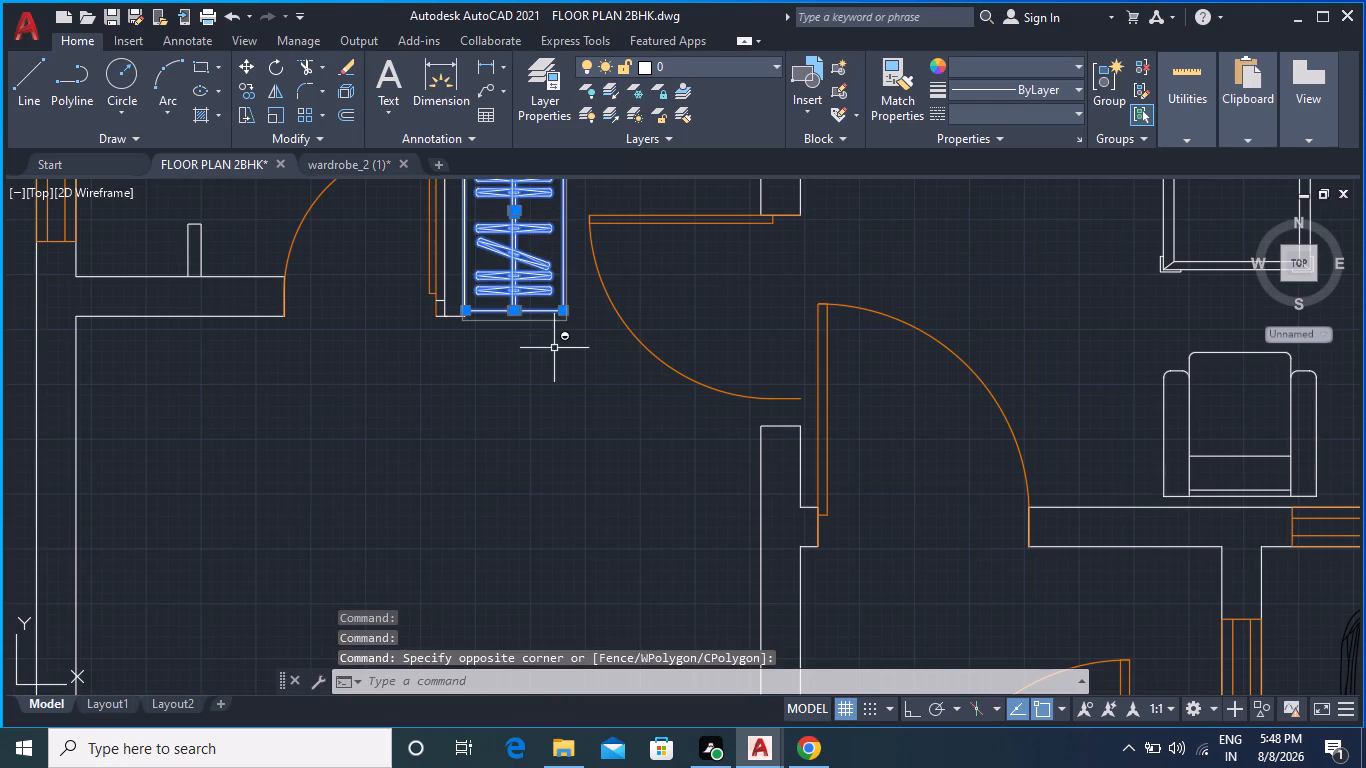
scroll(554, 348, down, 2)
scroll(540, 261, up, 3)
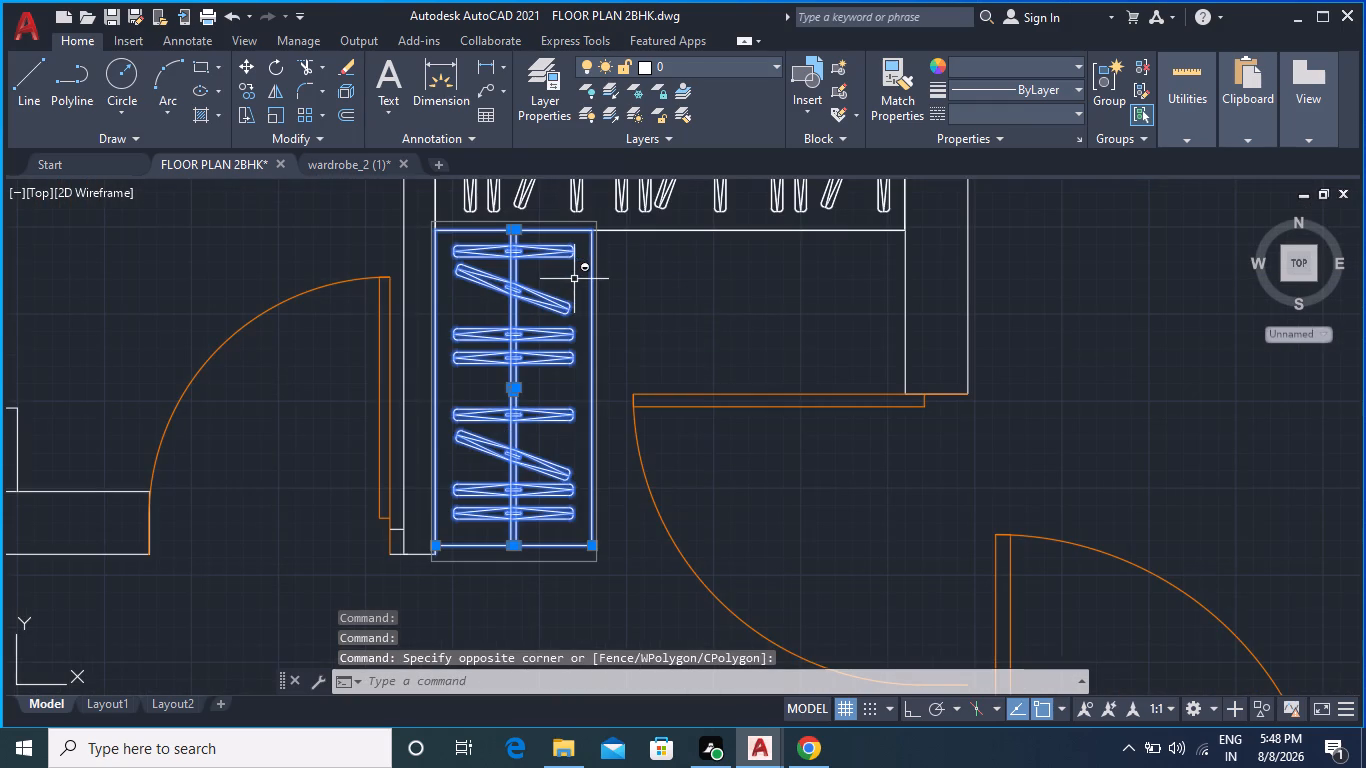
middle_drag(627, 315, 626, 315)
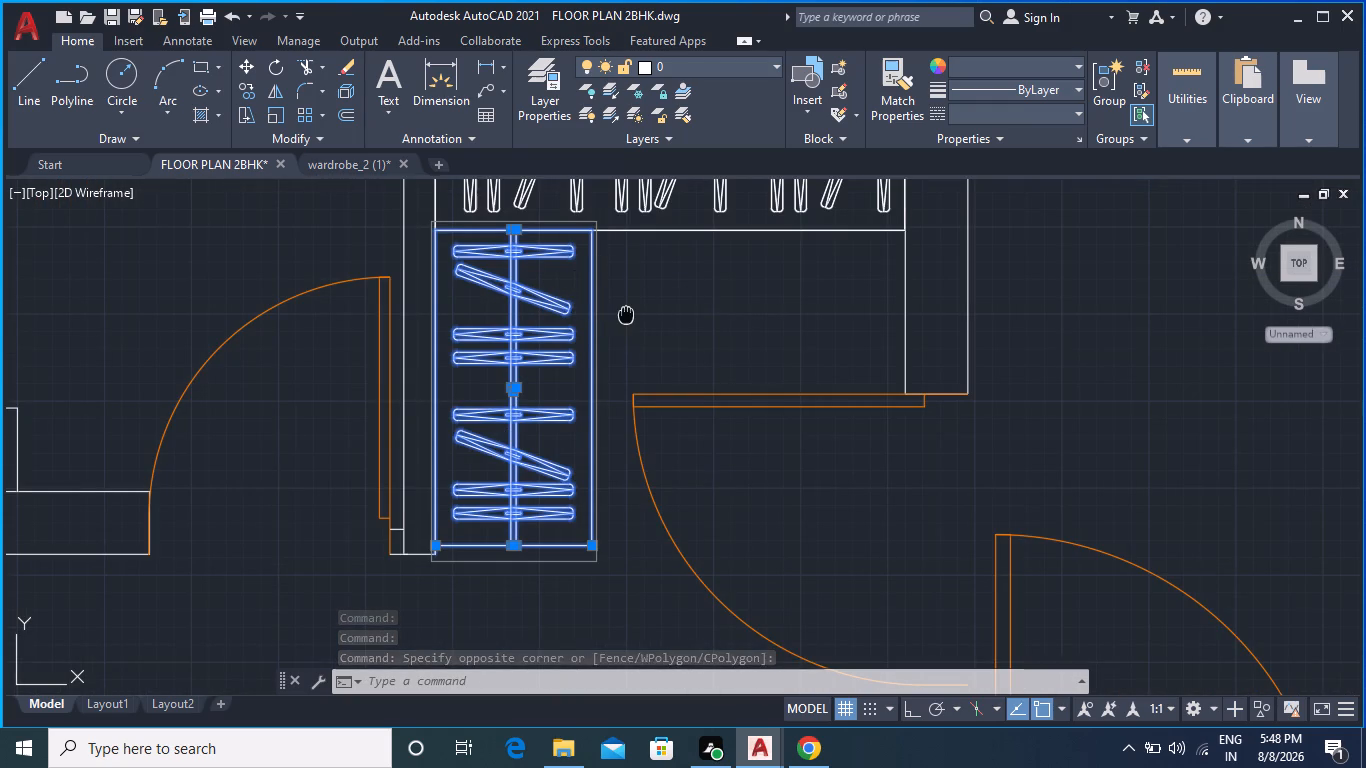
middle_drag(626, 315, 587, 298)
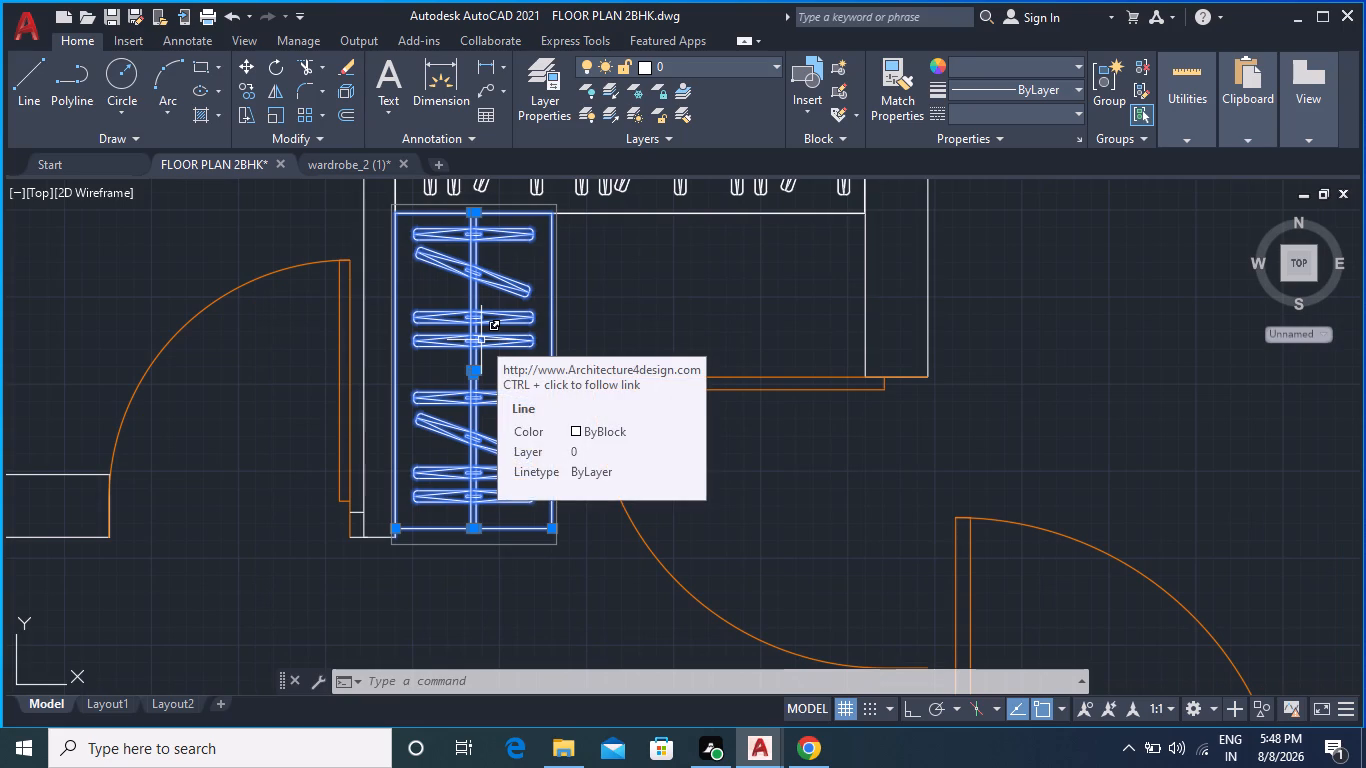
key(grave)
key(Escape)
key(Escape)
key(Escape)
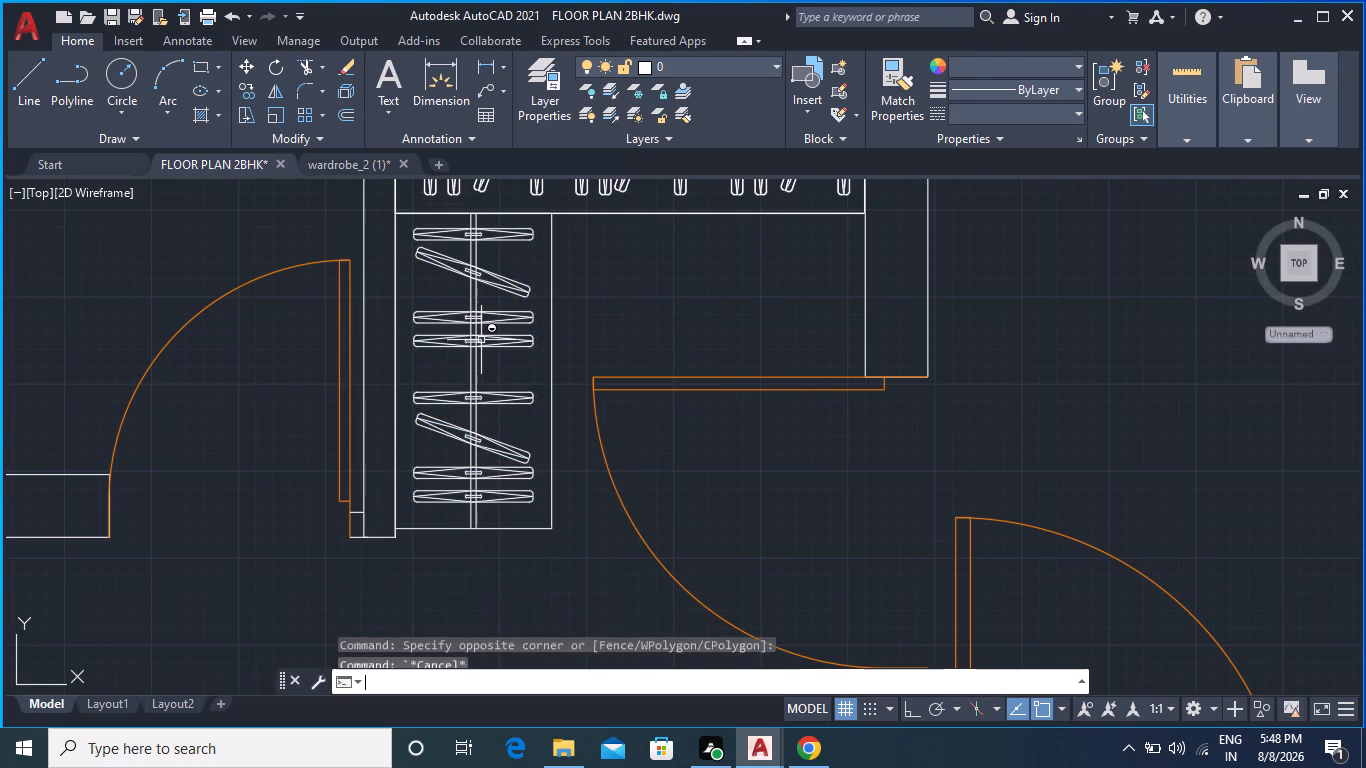
Trim the edge line separating the horizontal wardrobe from the vertical wardrobe, across the vertical wardrobe's full width.
scroll(455, 303, up, 1)
middle_drag(484, 291, 478, 470)
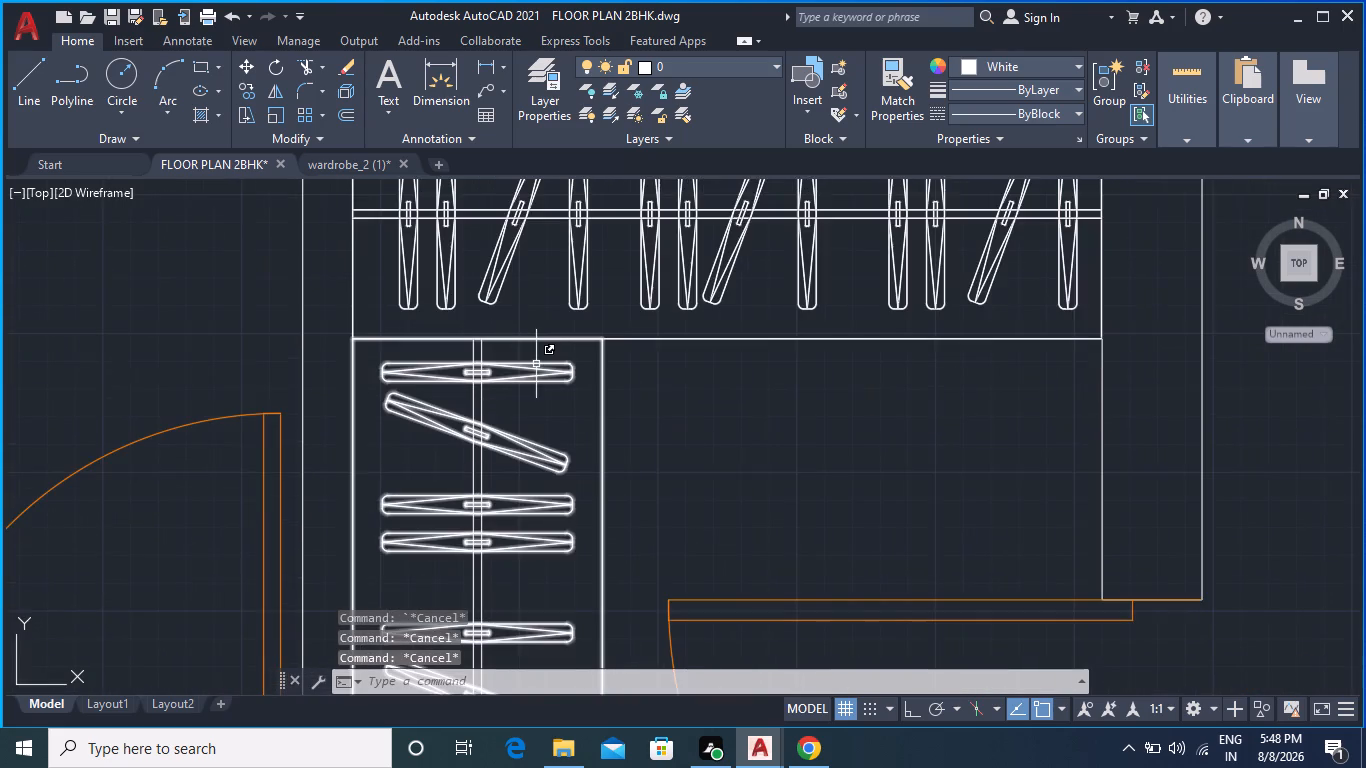
scroll(527, 361, up, 1)
click(573, 341)
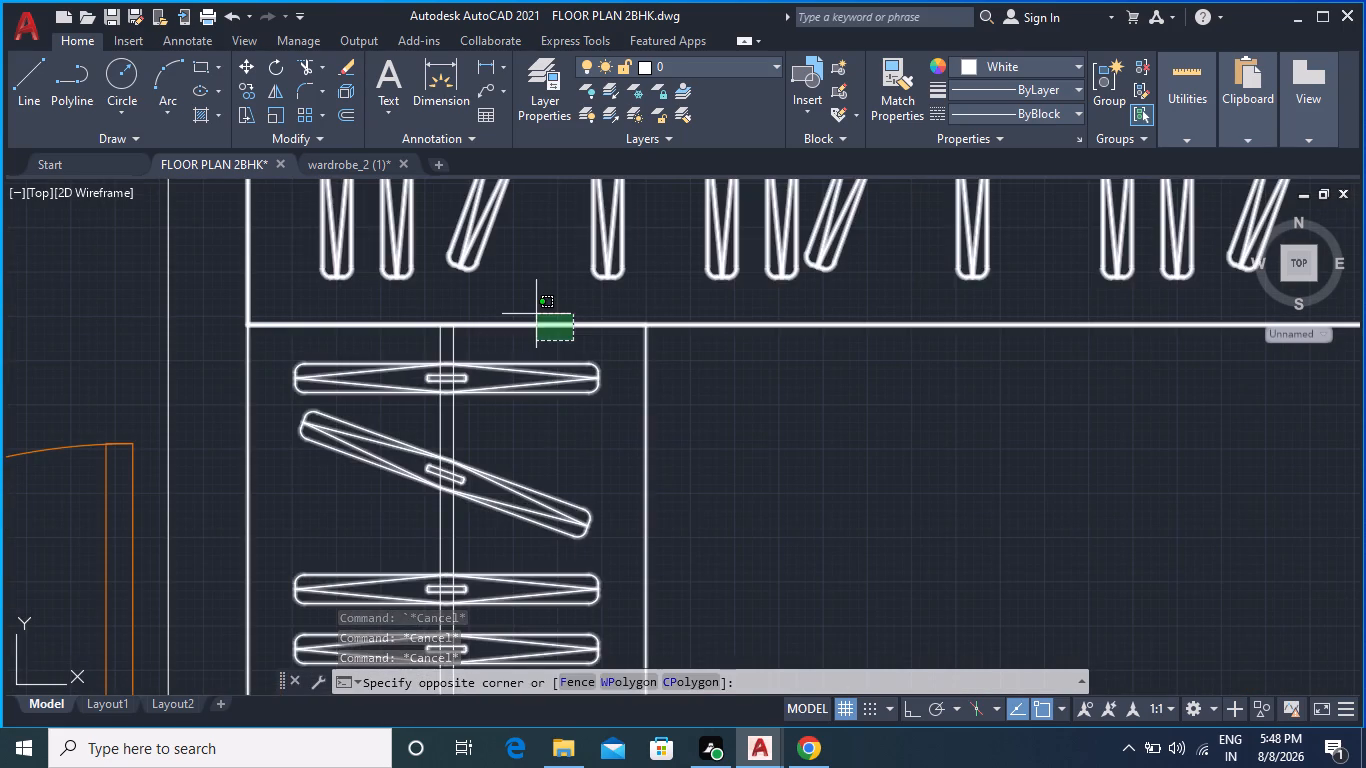
key(Escape)
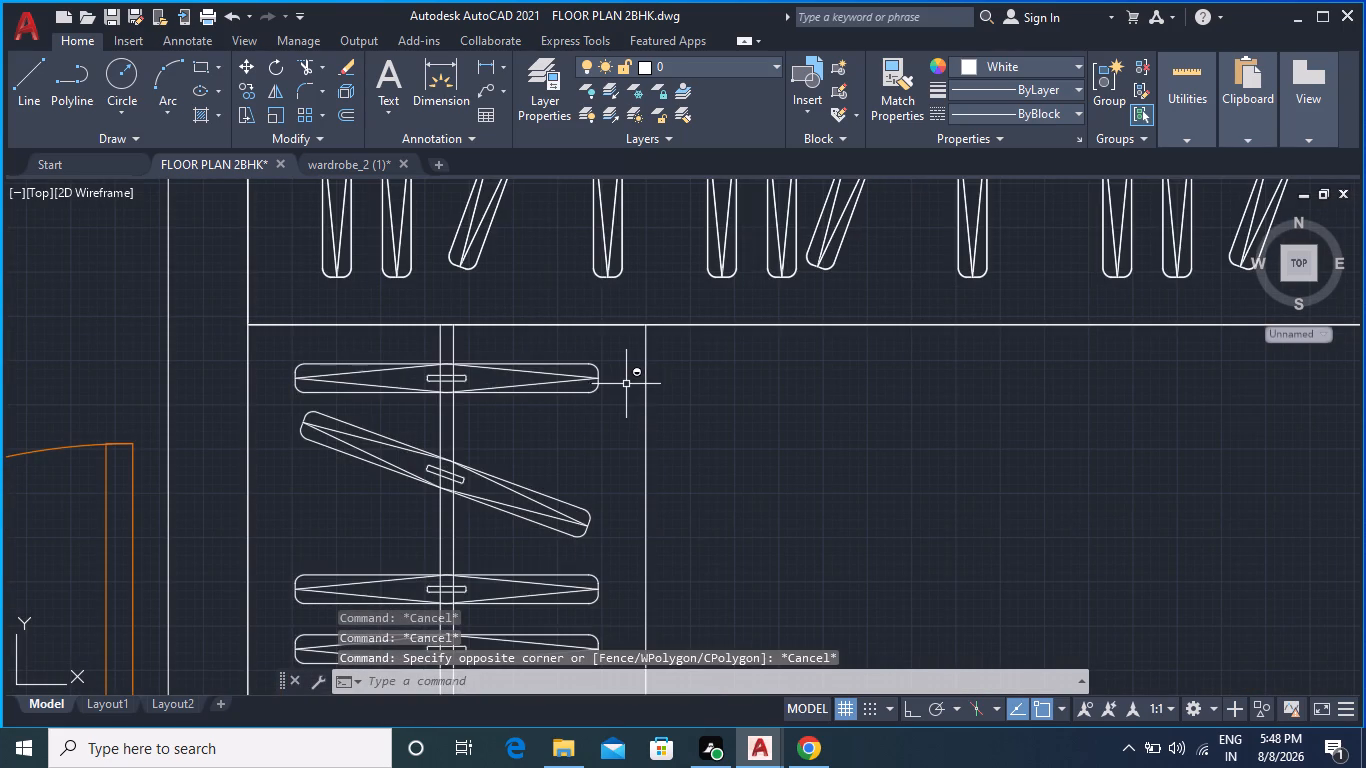
text(tr)
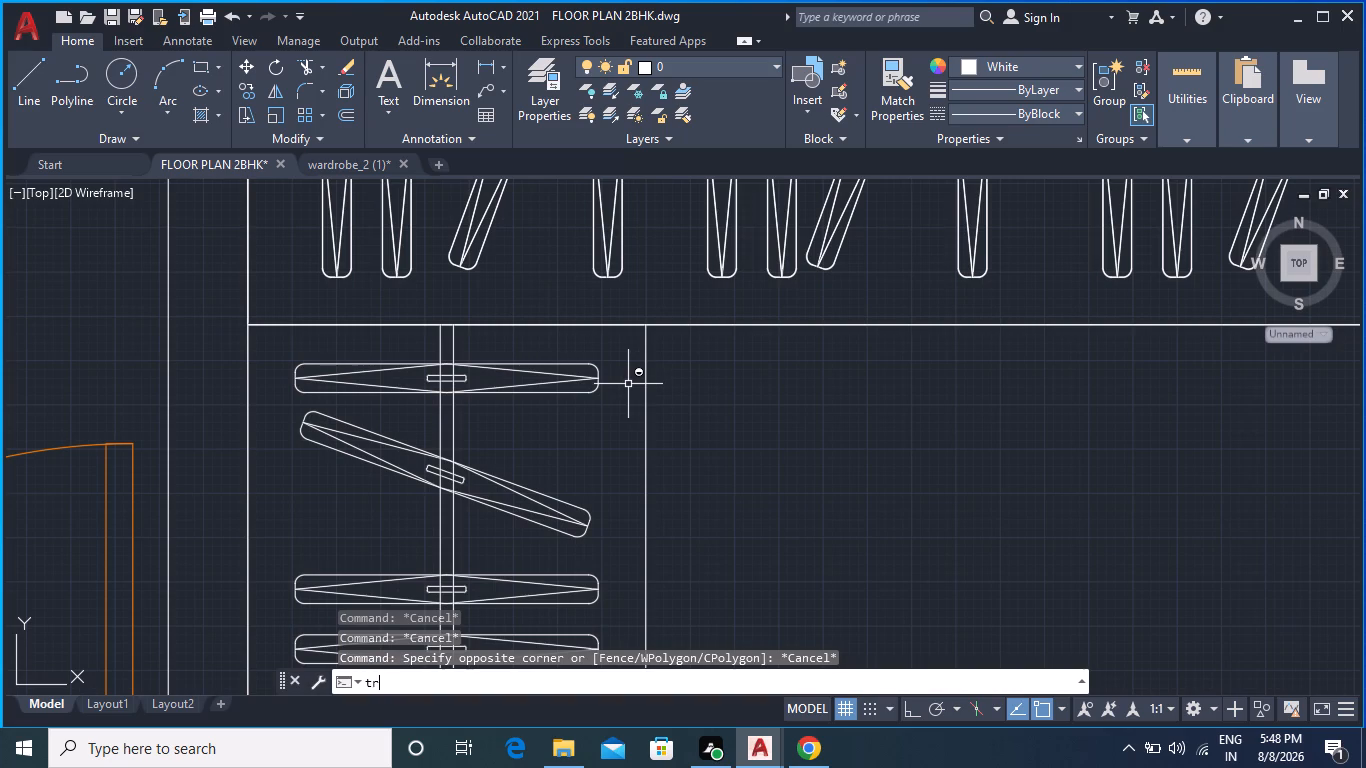
click(392, 491)
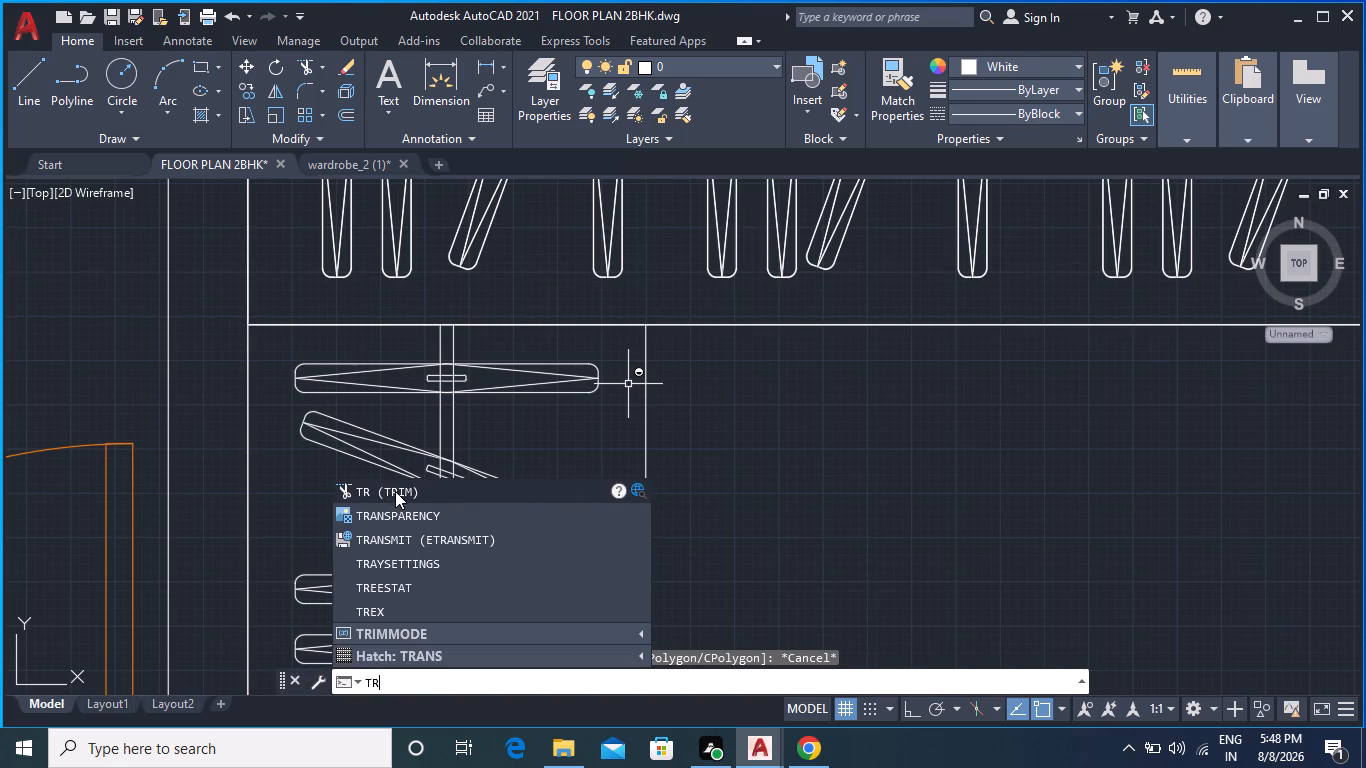
click(554, 339)
click(516, 294)
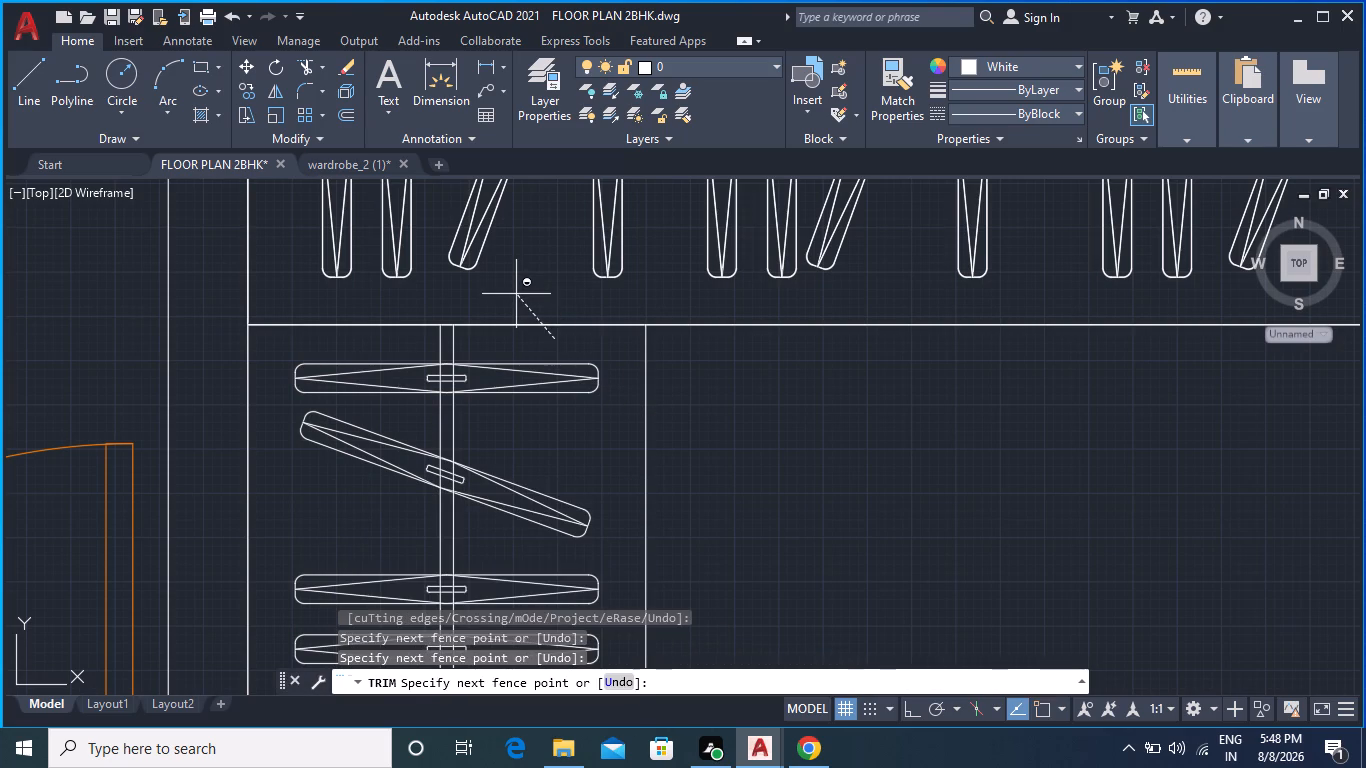
click(379, 339)
click(408, 304)
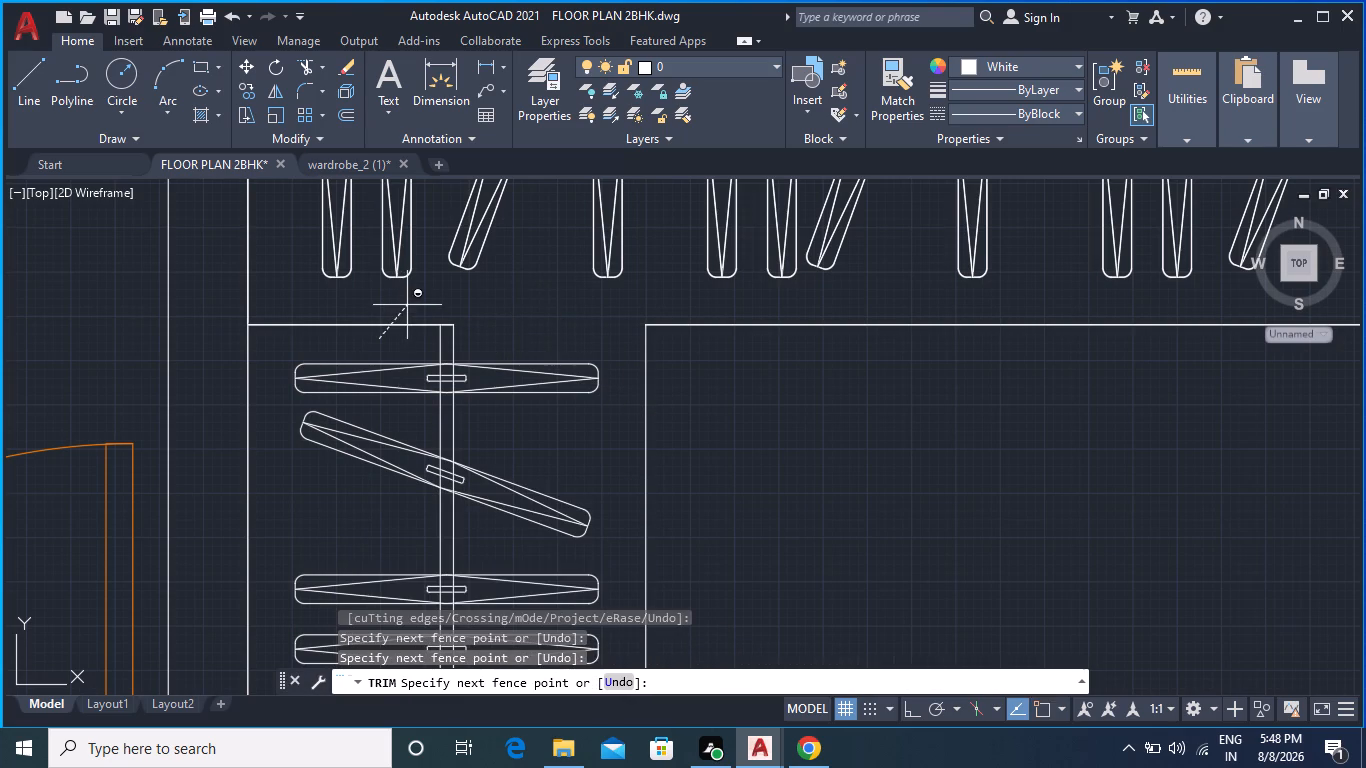
scroll(499, 311, down, 1)
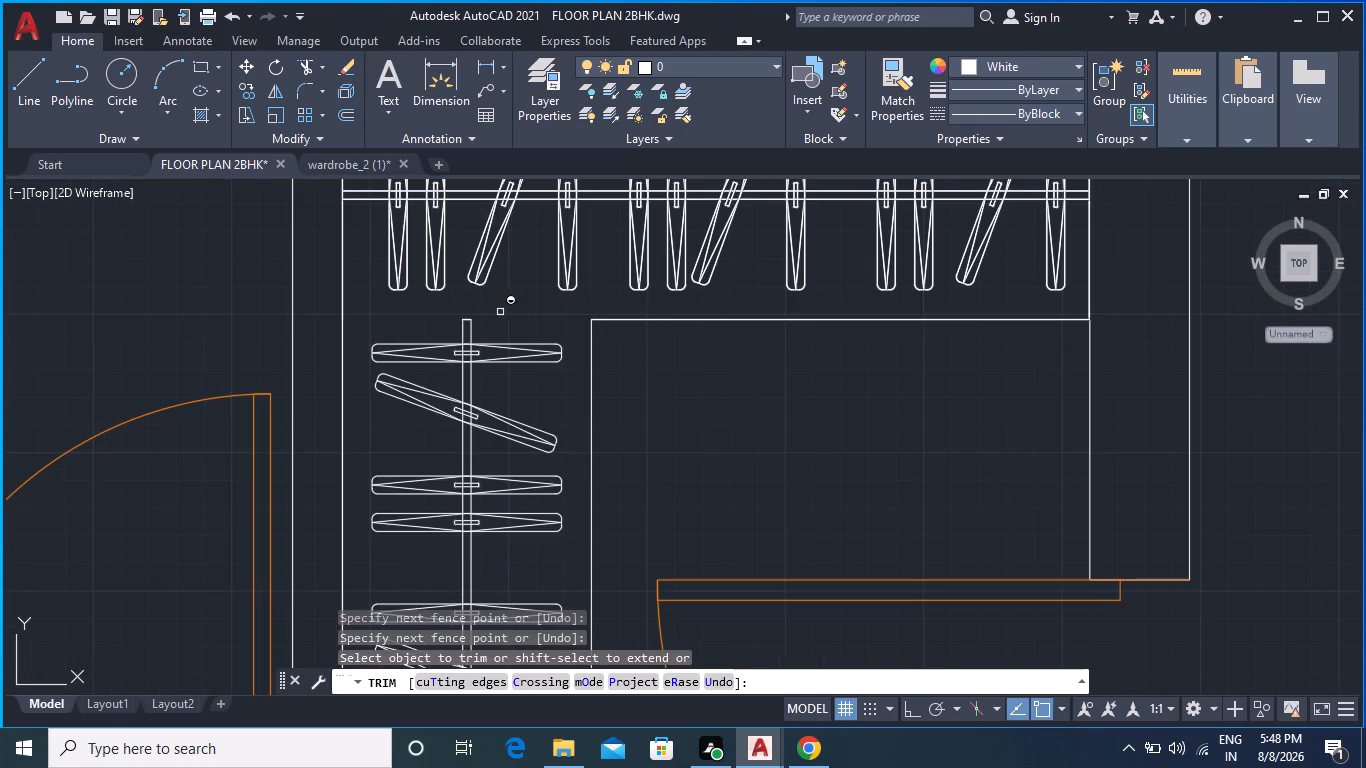
scroll(528, 332, down, 1)
middle_drag(538, 329, 436, 361)
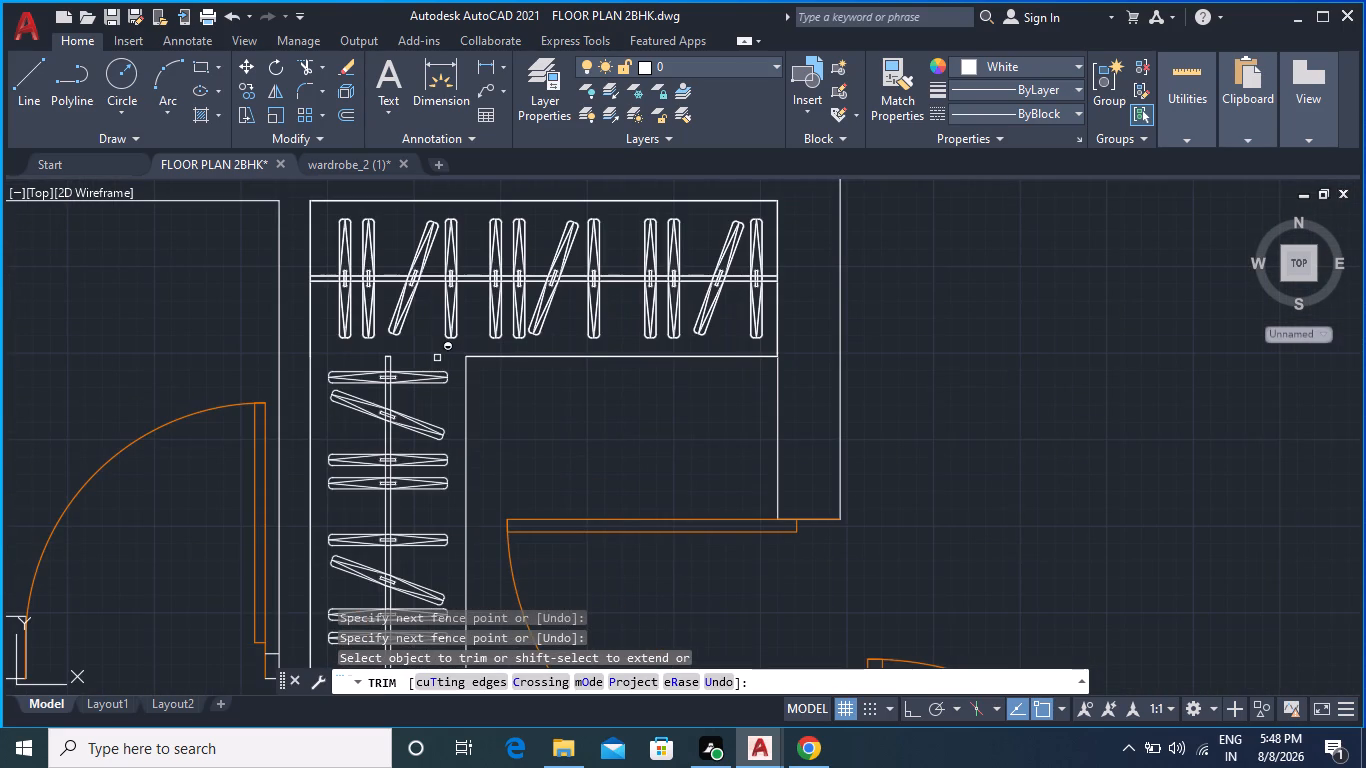
middle_drag(442, 362, 460, 298)
scroll(459, 319, down, 1)
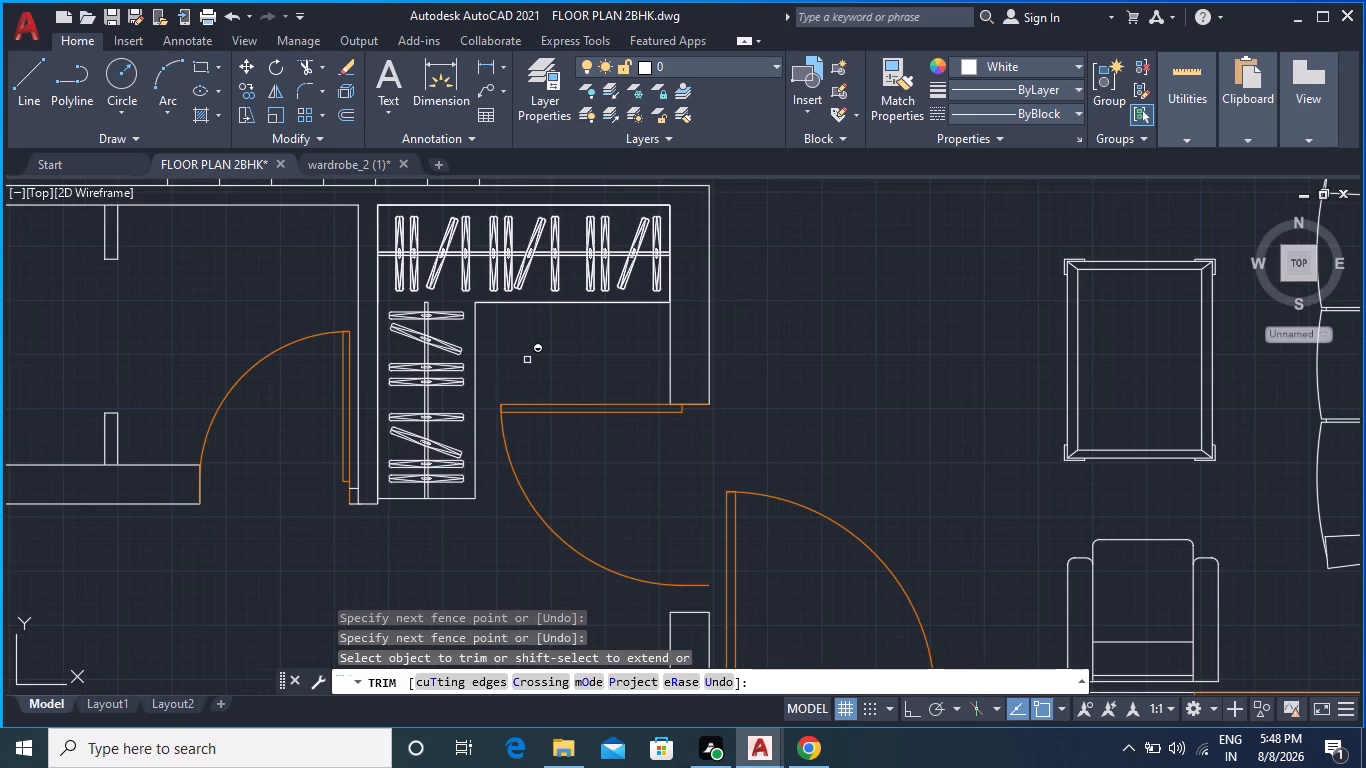
key(Escape)
key(Escape)
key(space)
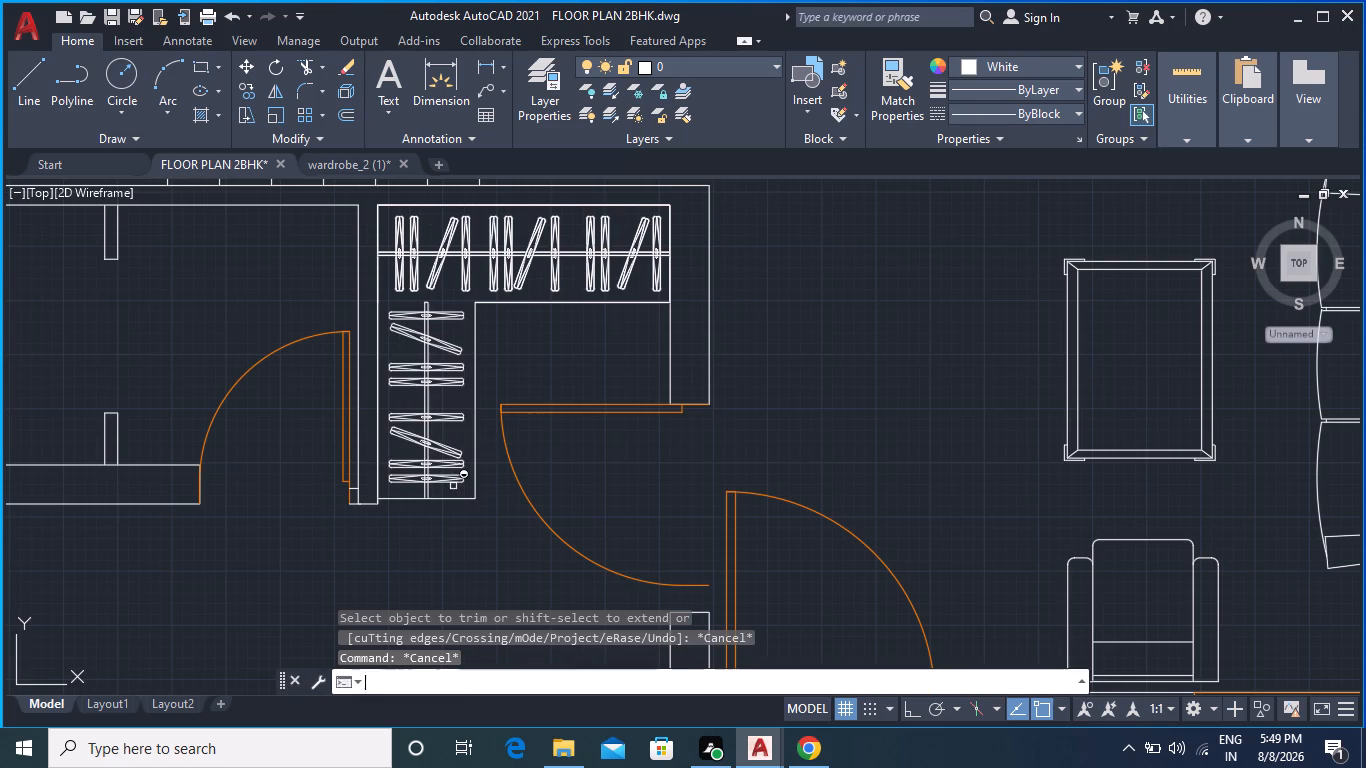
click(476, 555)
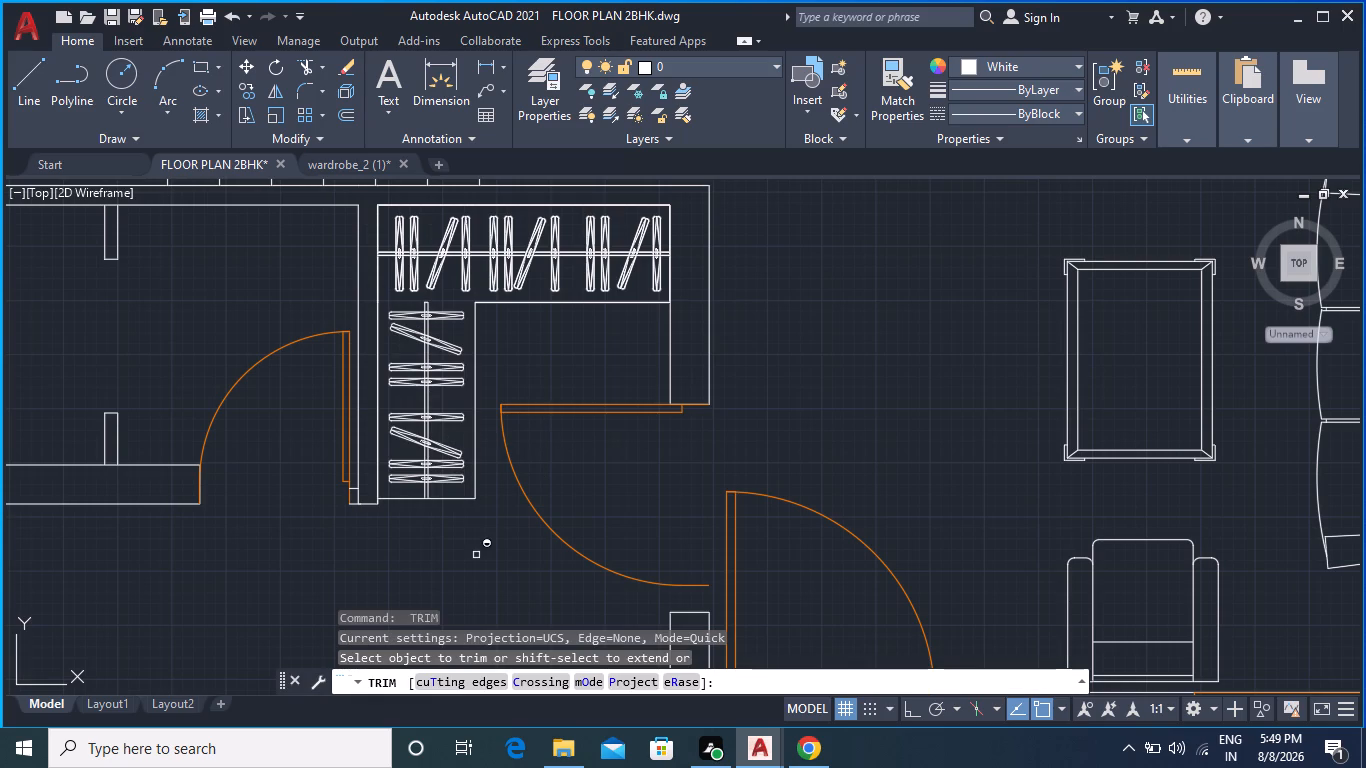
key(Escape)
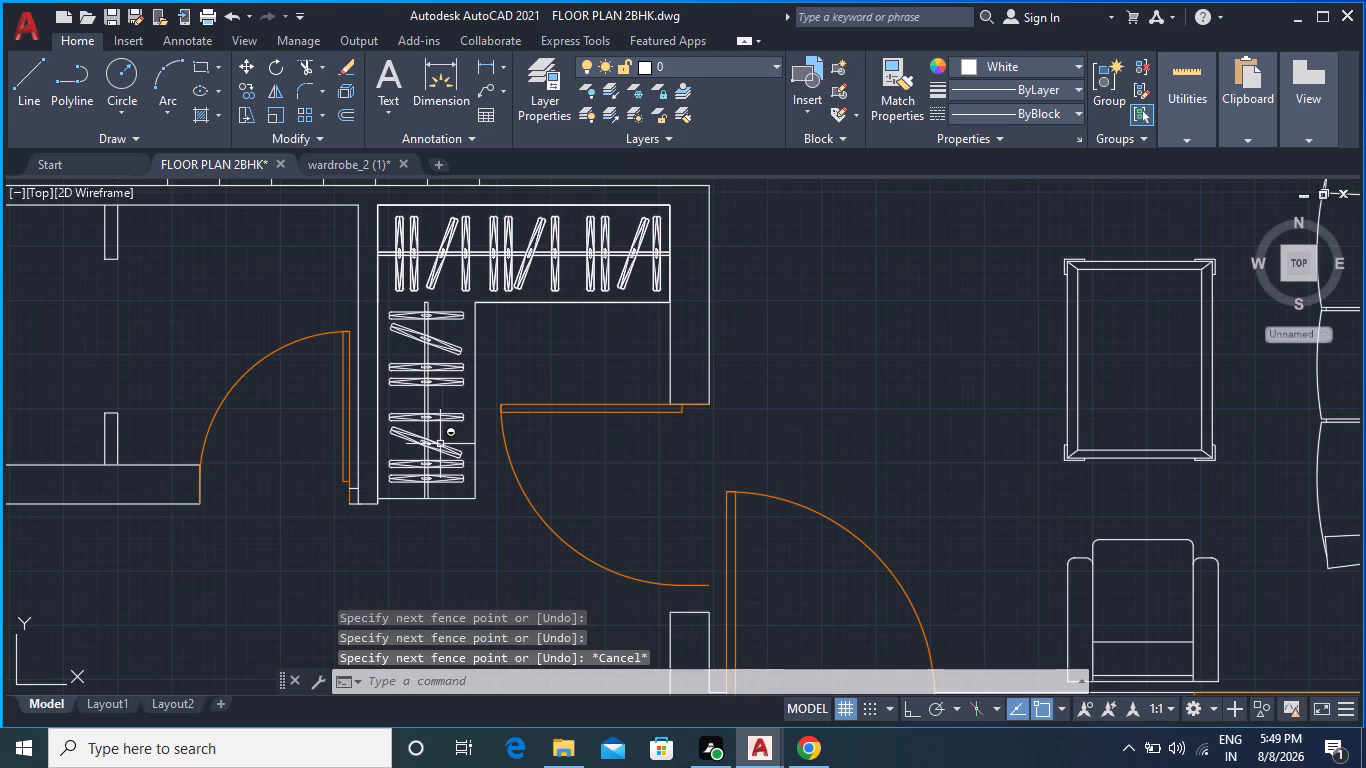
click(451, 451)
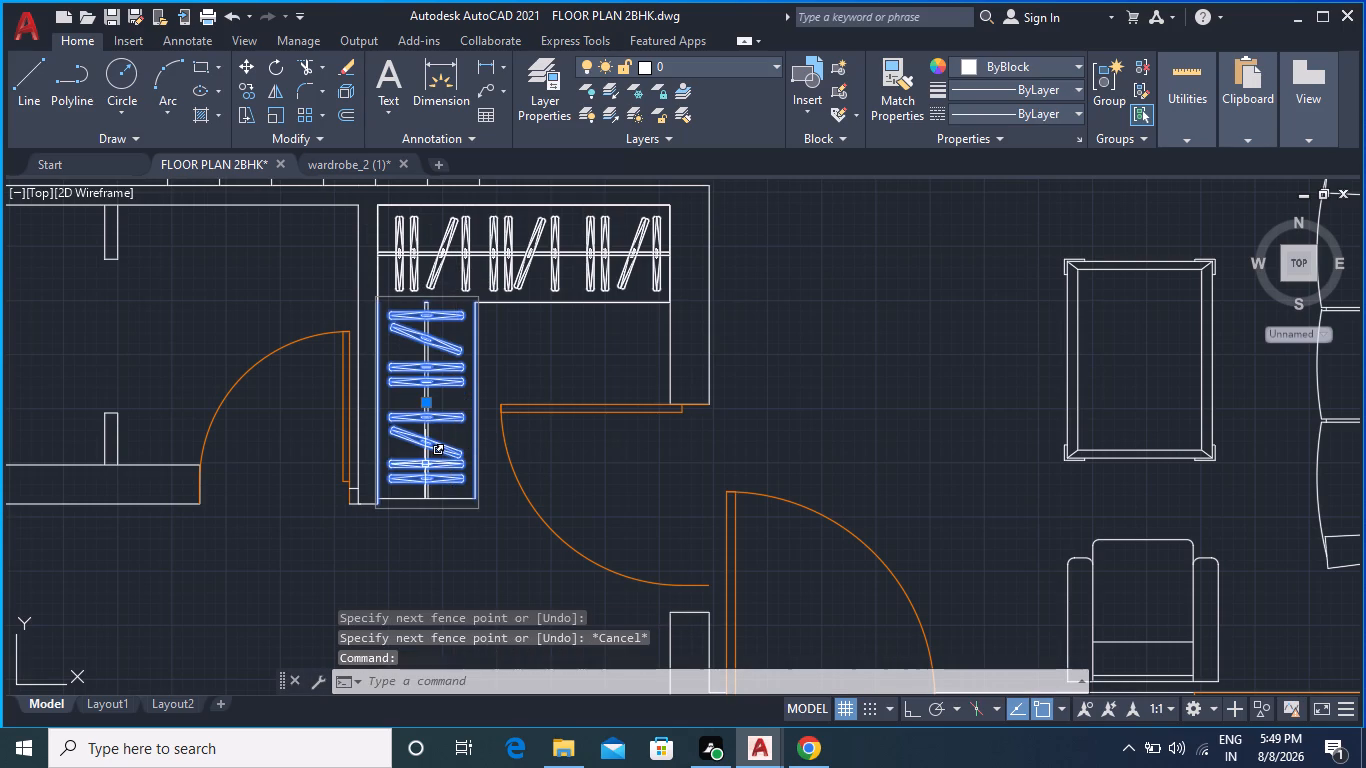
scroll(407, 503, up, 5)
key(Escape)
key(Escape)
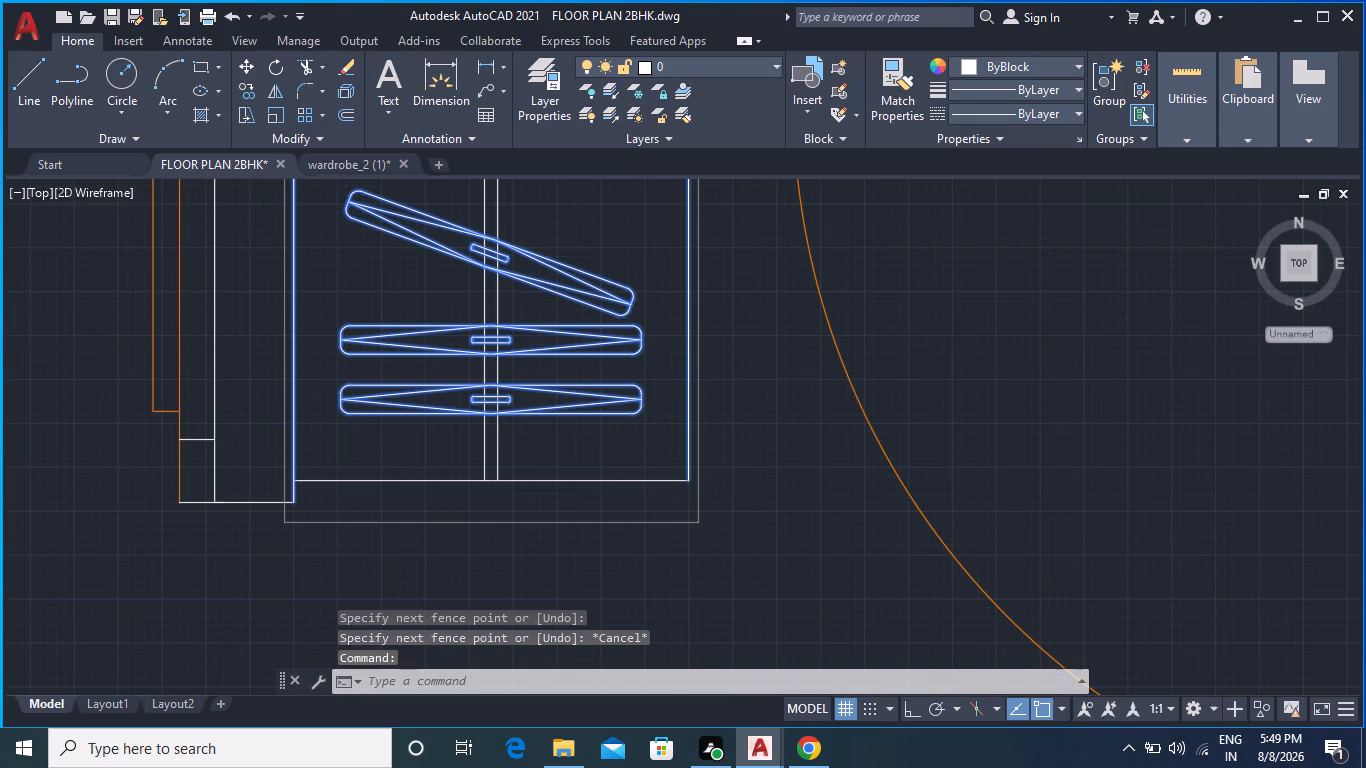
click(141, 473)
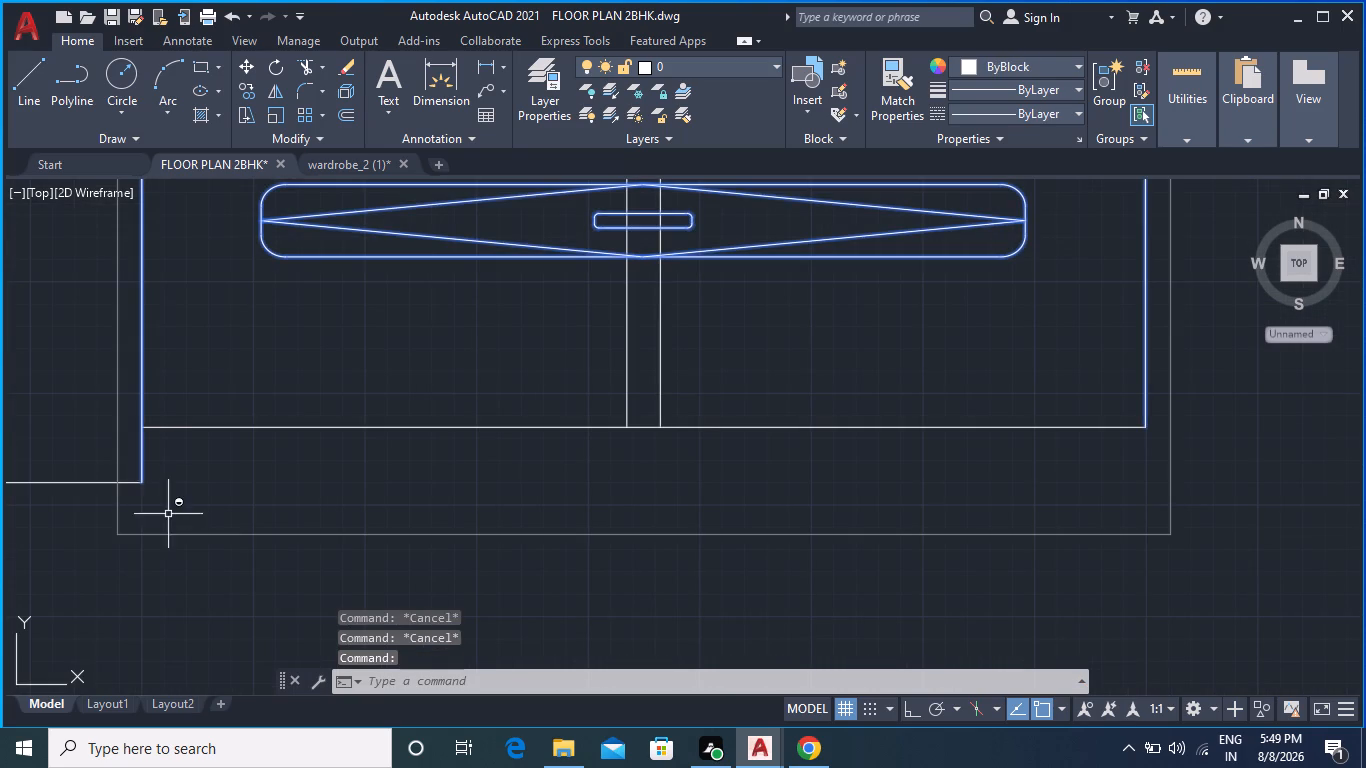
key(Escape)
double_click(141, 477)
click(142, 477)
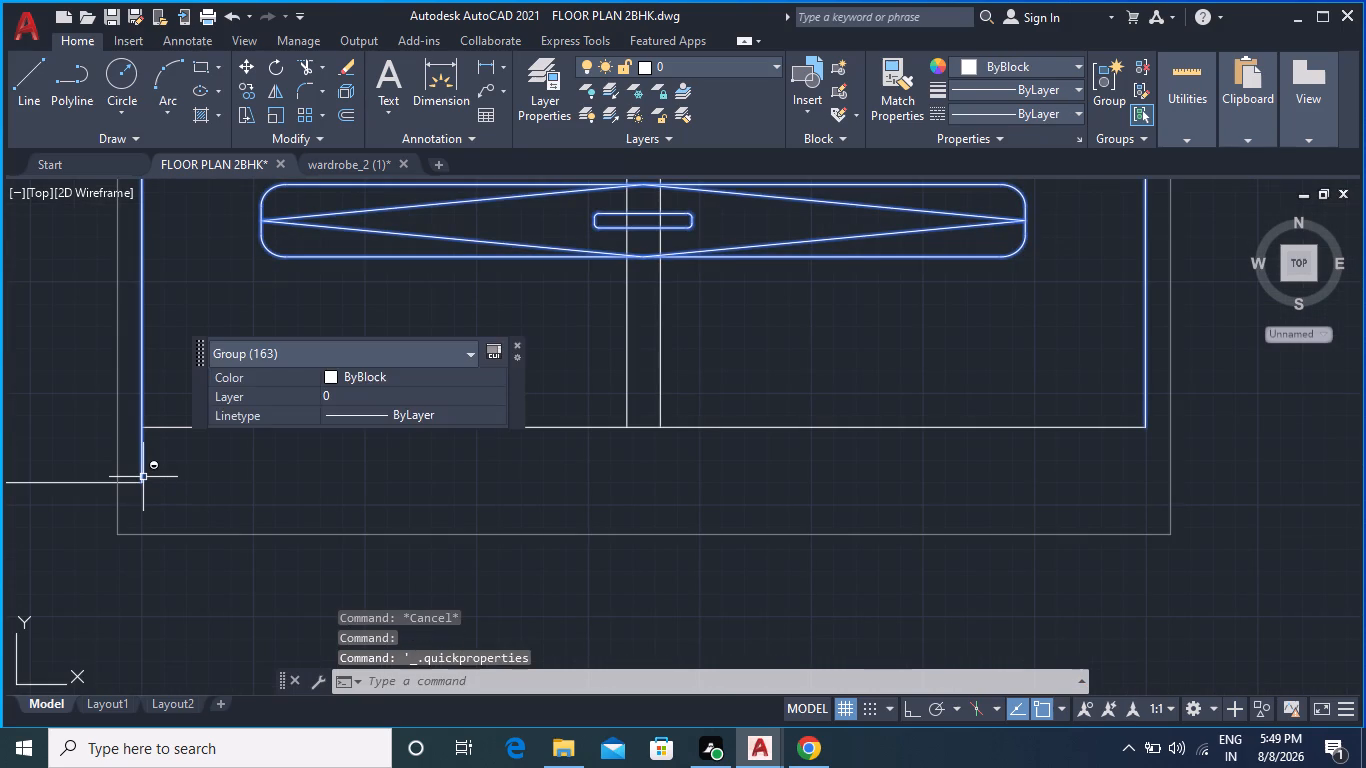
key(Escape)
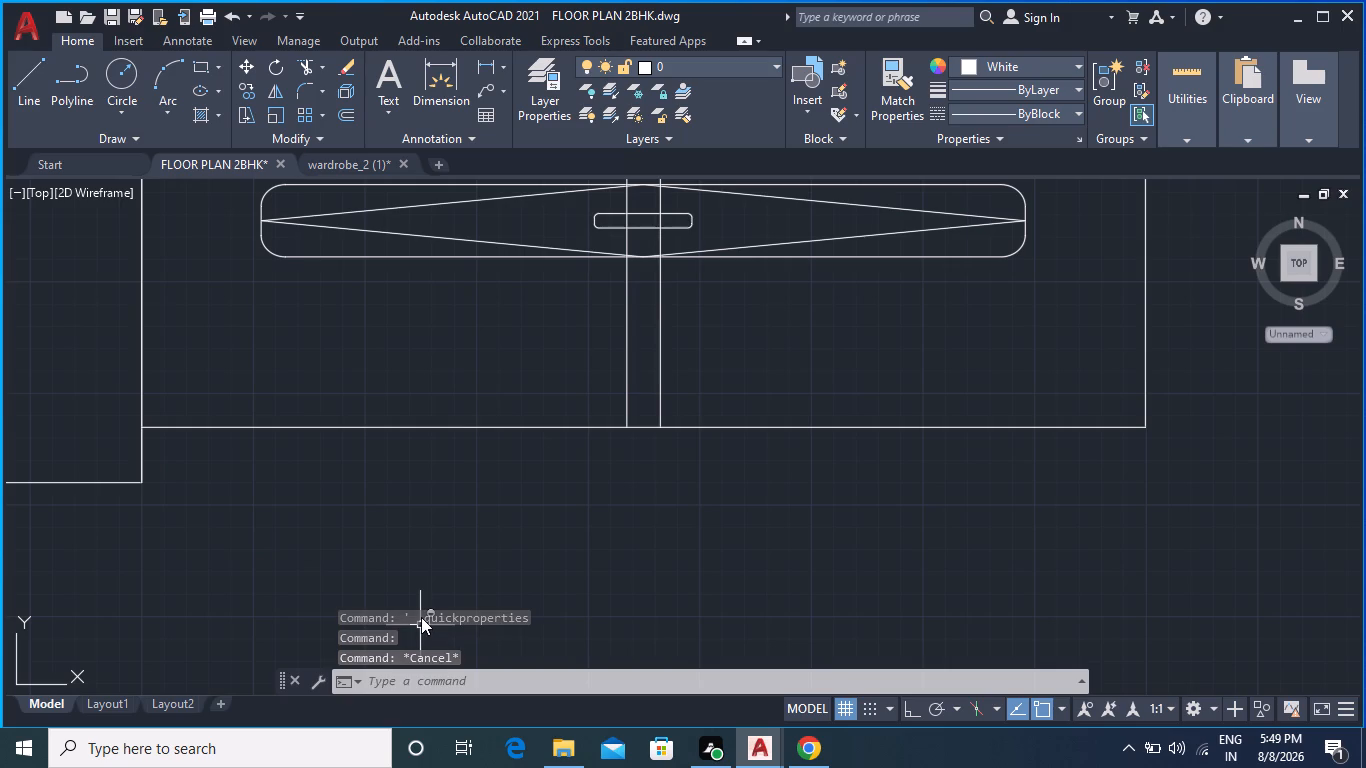
Trim the vertical wardrobe's left edge line where it extends below the wardrobe's bottom edge.
key(t)
key(r)
key(Return)
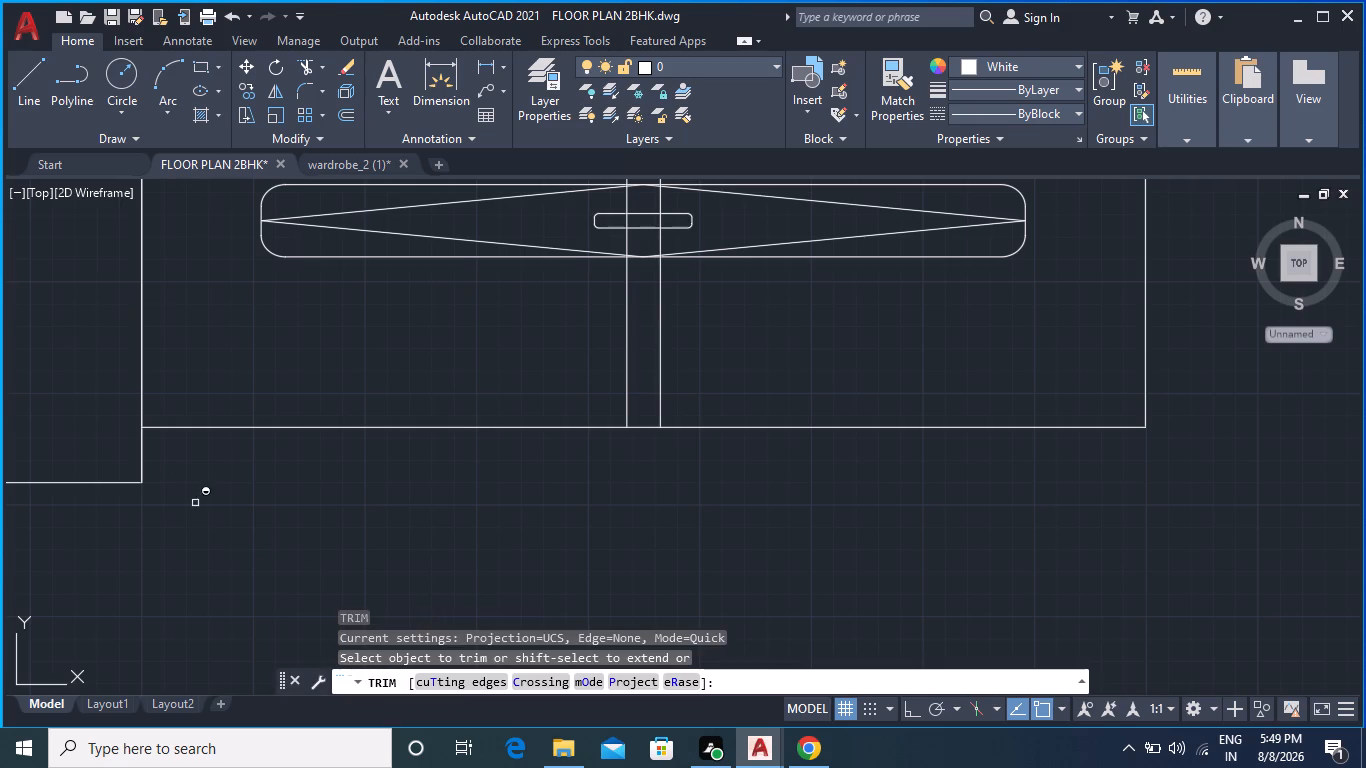
click(142, 462)
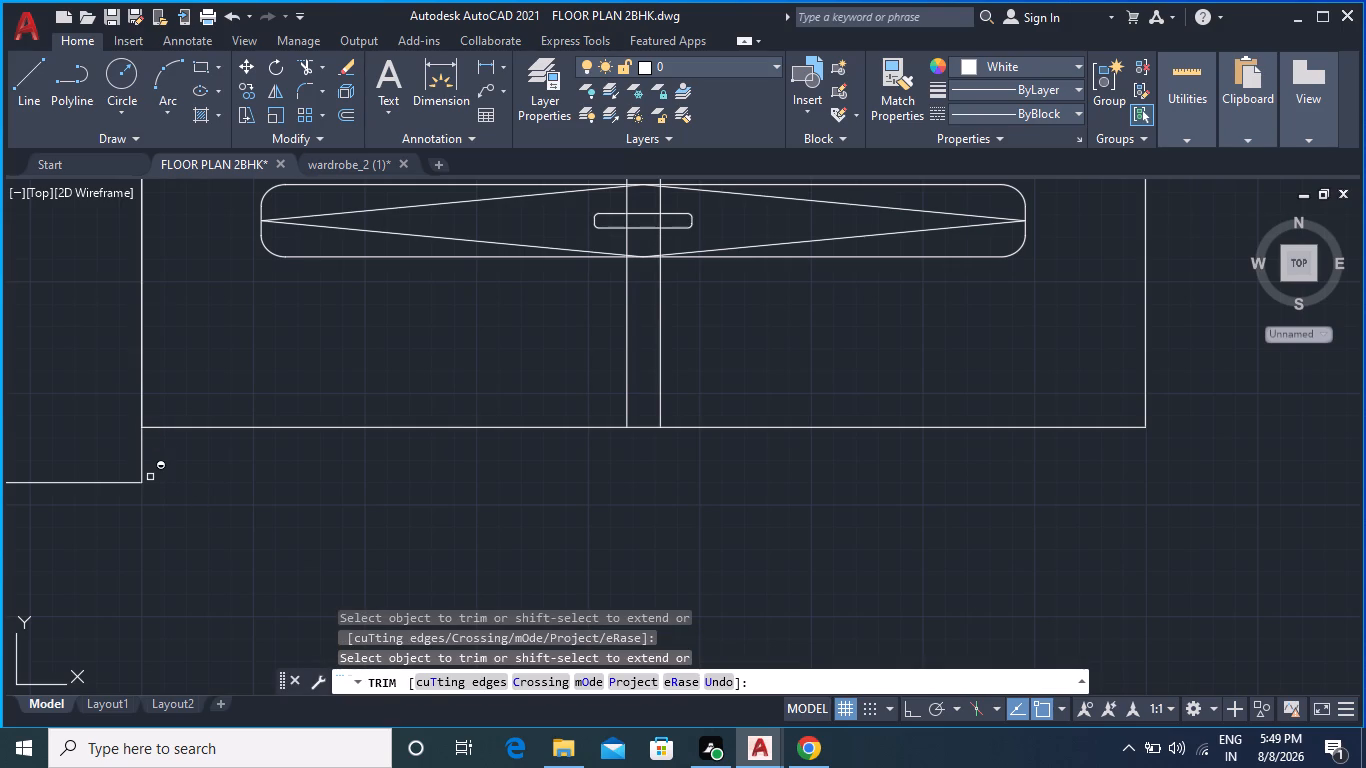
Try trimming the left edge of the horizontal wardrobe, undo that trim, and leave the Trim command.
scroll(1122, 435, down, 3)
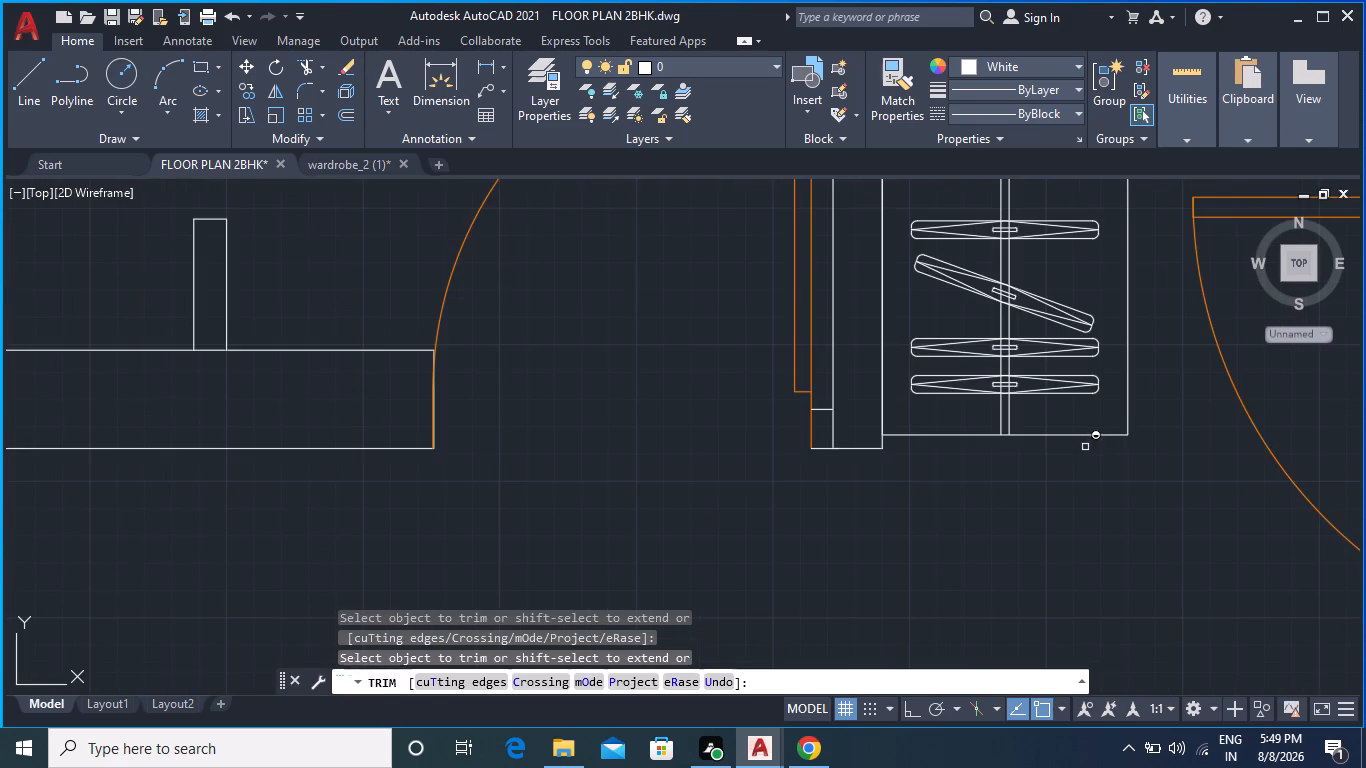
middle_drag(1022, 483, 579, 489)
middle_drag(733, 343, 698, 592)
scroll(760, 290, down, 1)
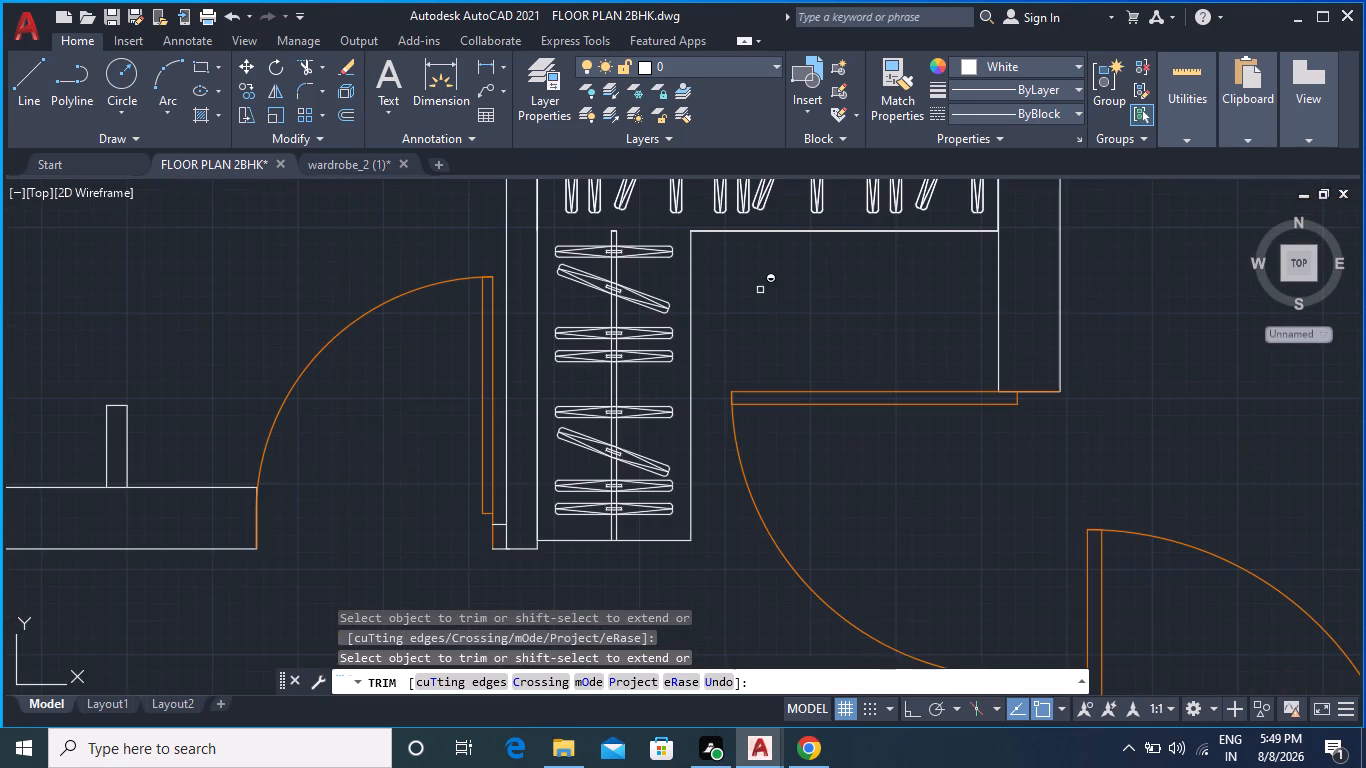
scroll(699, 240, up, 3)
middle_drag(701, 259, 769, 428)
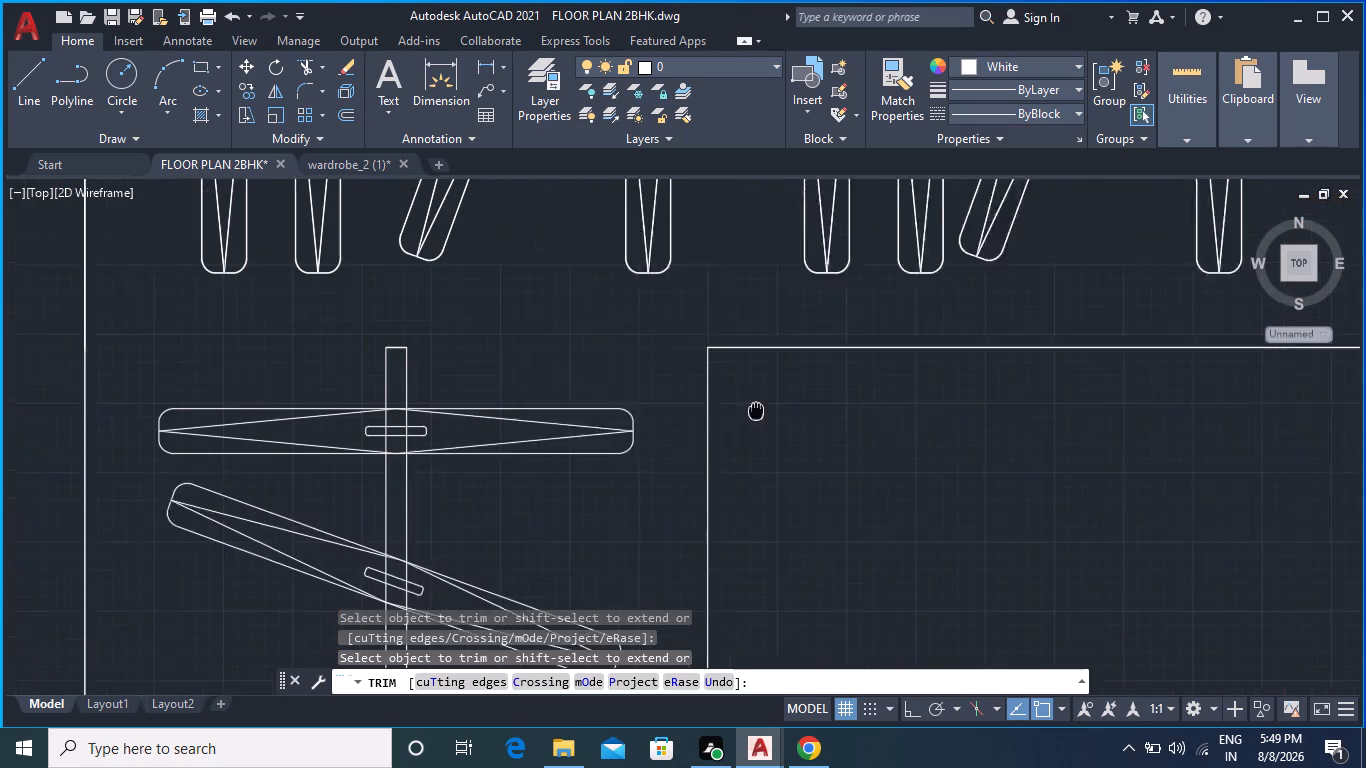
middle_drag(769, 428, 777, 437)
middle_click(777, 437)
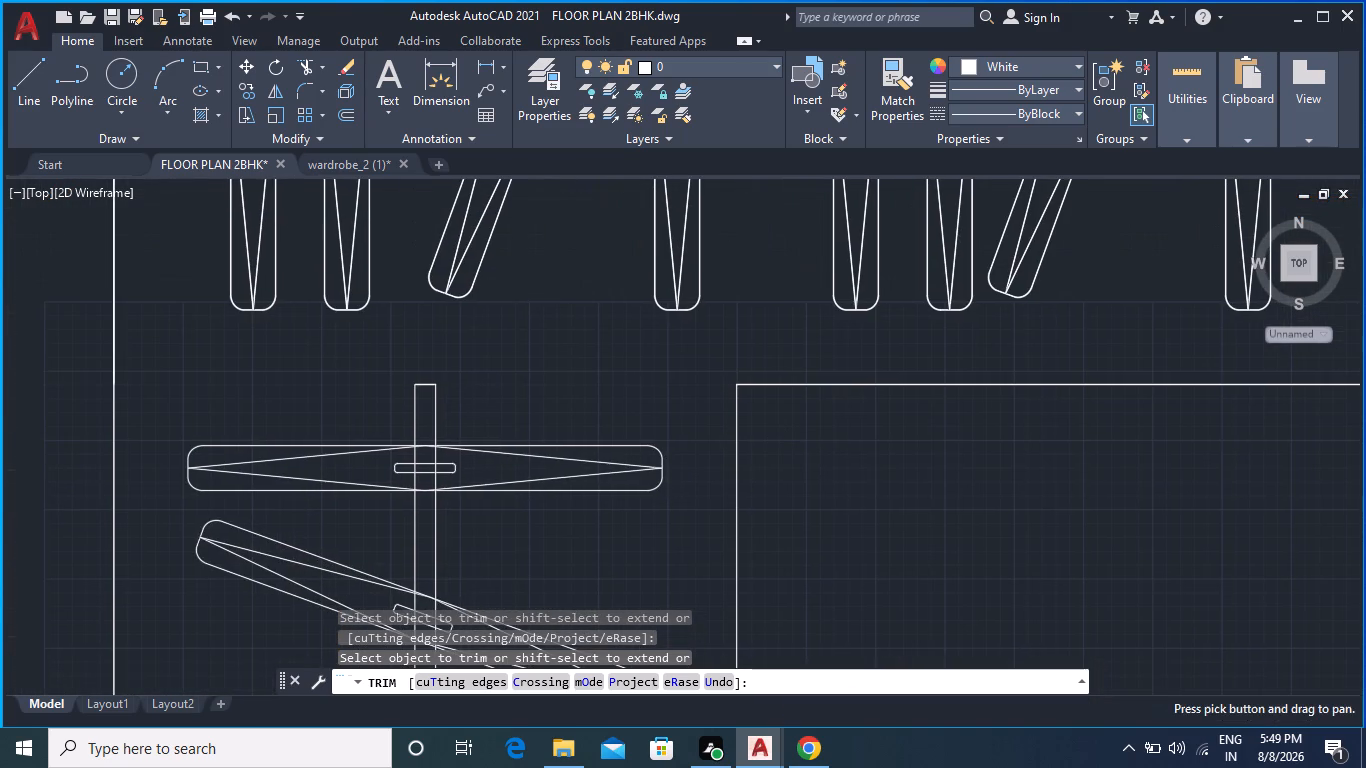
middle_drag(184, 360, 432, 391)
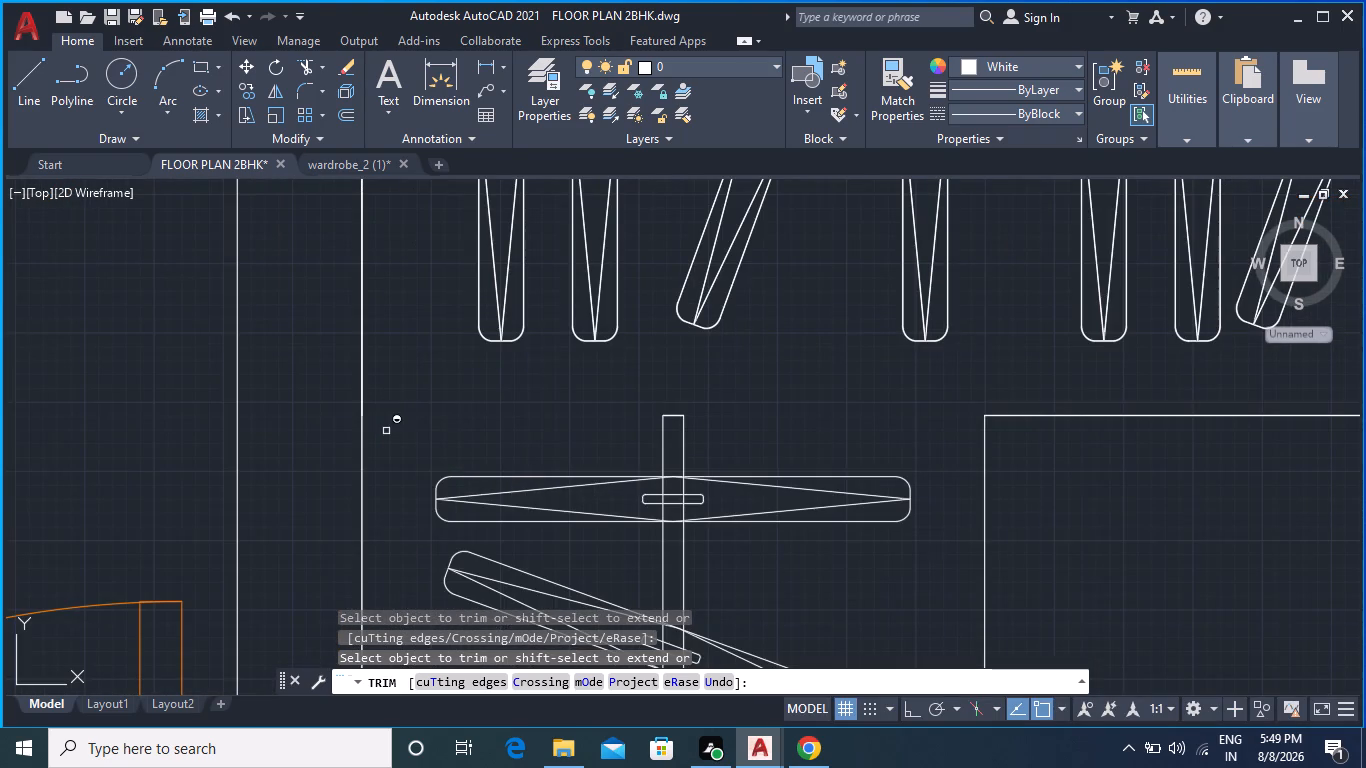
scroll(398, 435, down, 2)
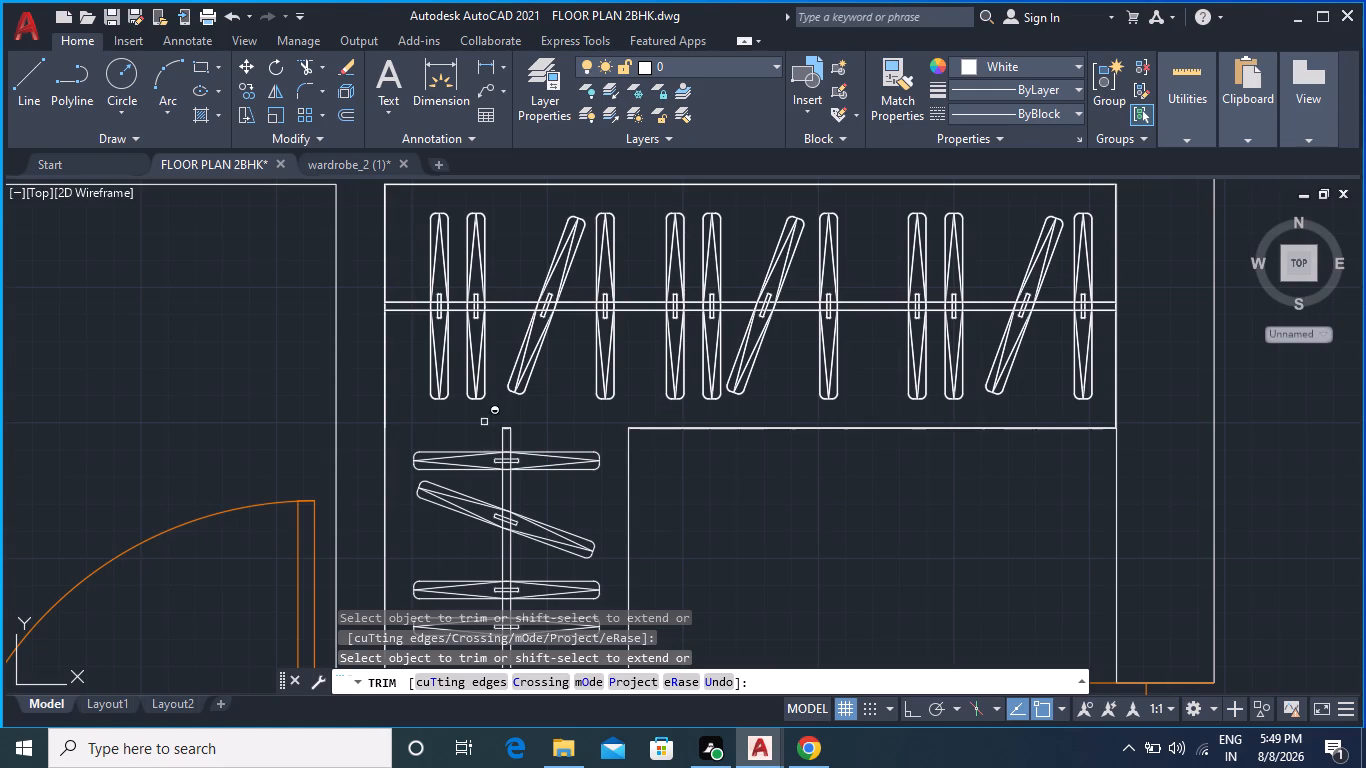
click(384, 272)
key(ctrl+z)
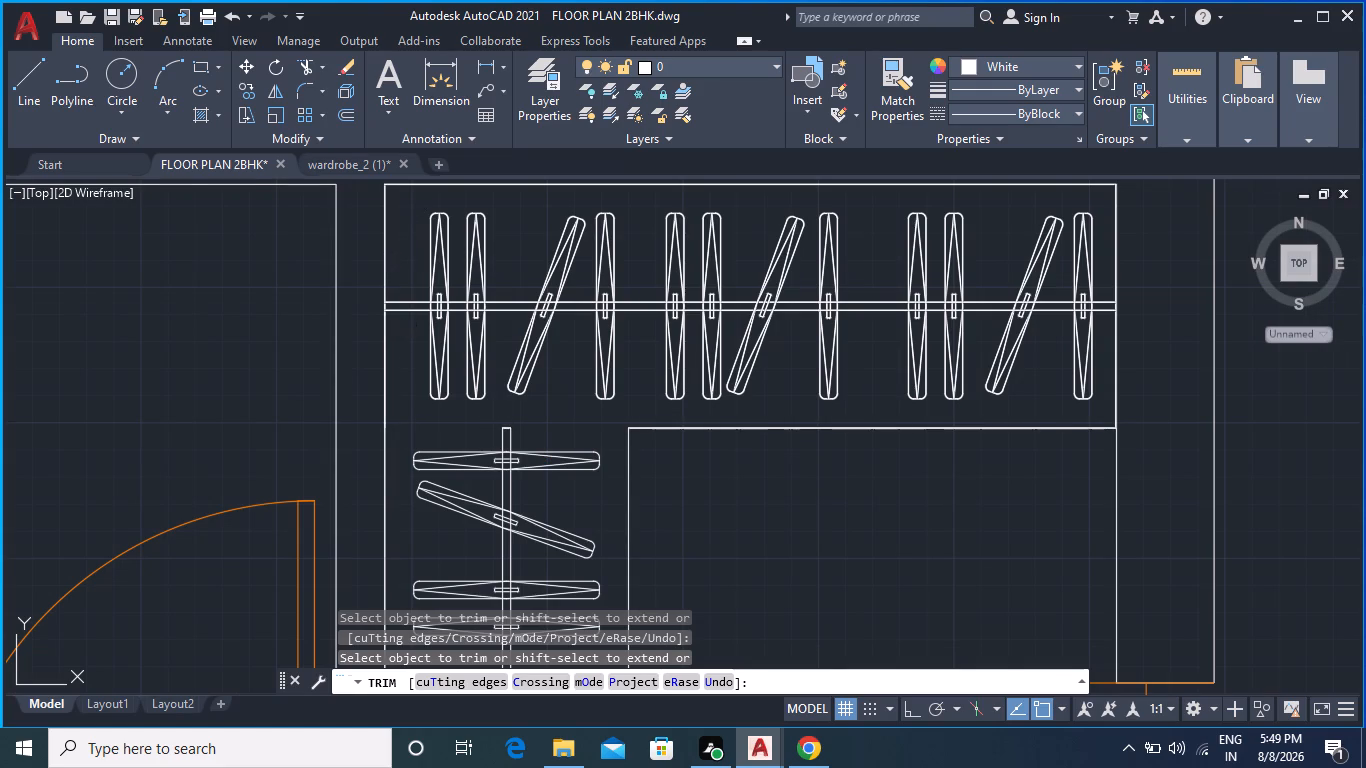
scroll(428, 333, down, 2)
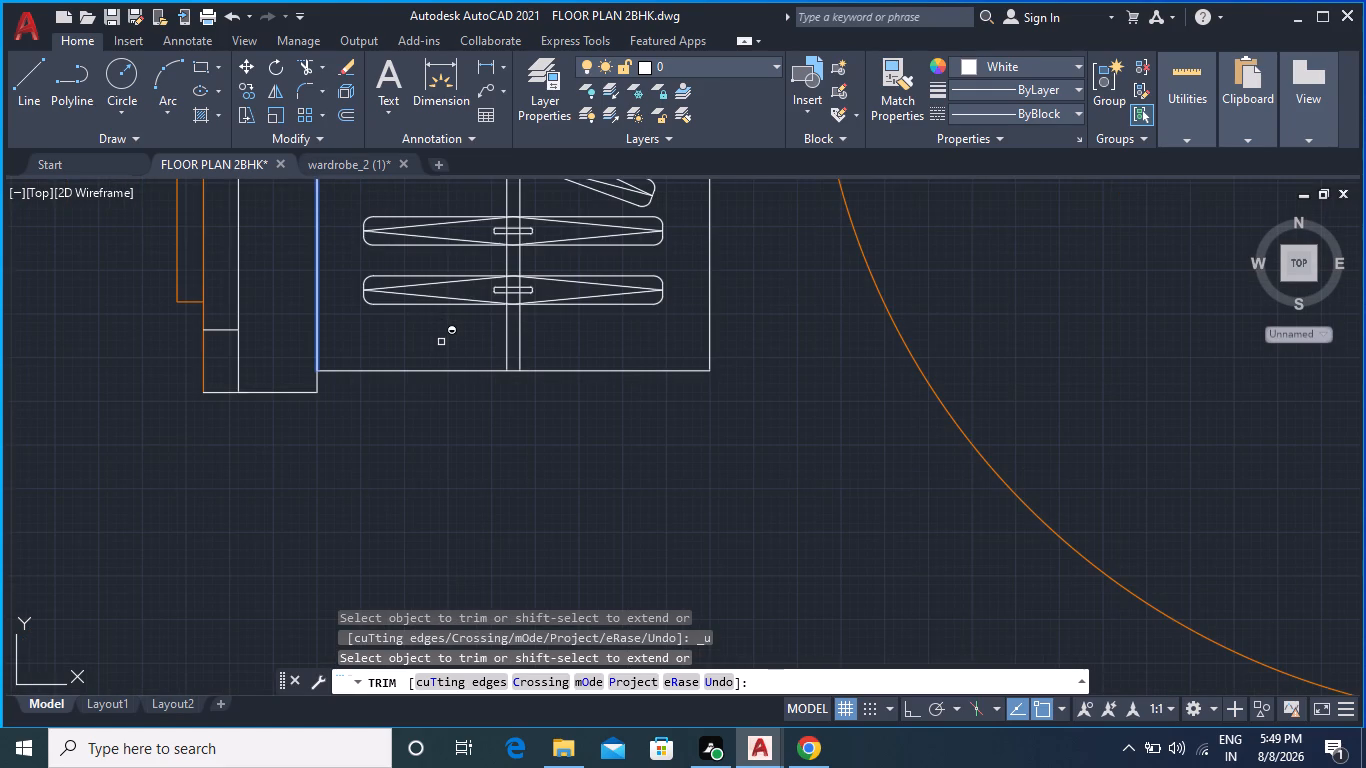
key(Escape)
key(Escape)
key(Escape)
Group both wardrobes with the horizontal wardrobe's lower edge and the vertical wardrobe's rod lines and bottom edge as one L-shaped wardrobe.
scroll(484, 369, down, 2)
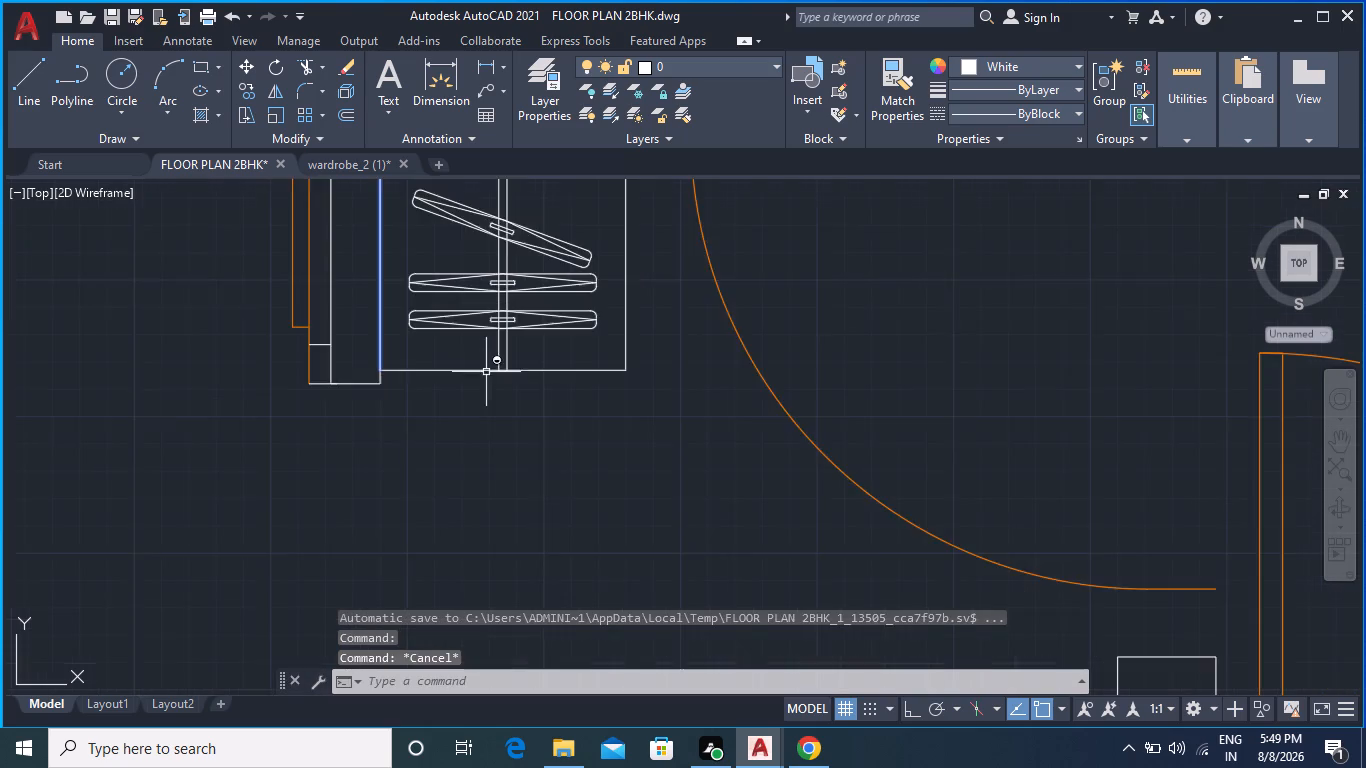
click(488, 319)
middle_drag(549, 397, 509, 581)
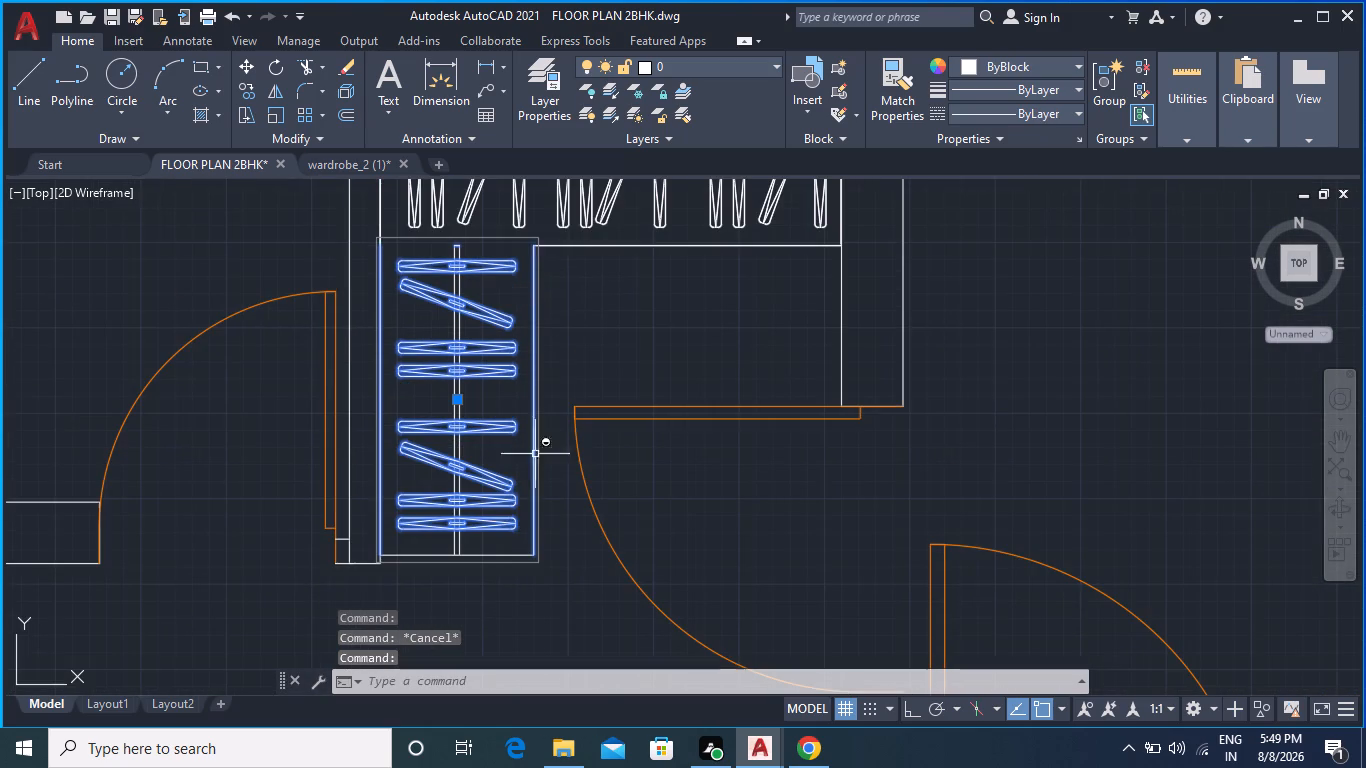
click(566, 218)
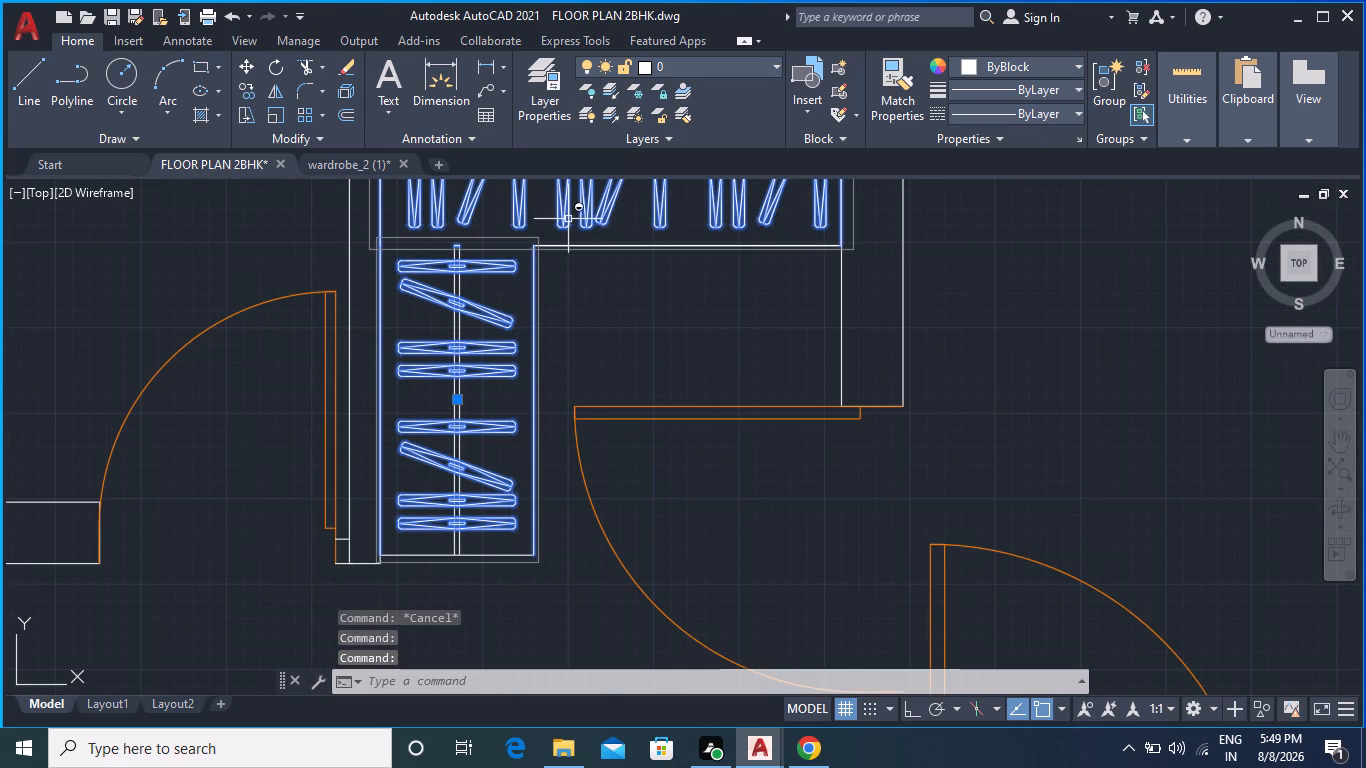
middle_drag(601, 277, 565, 382)
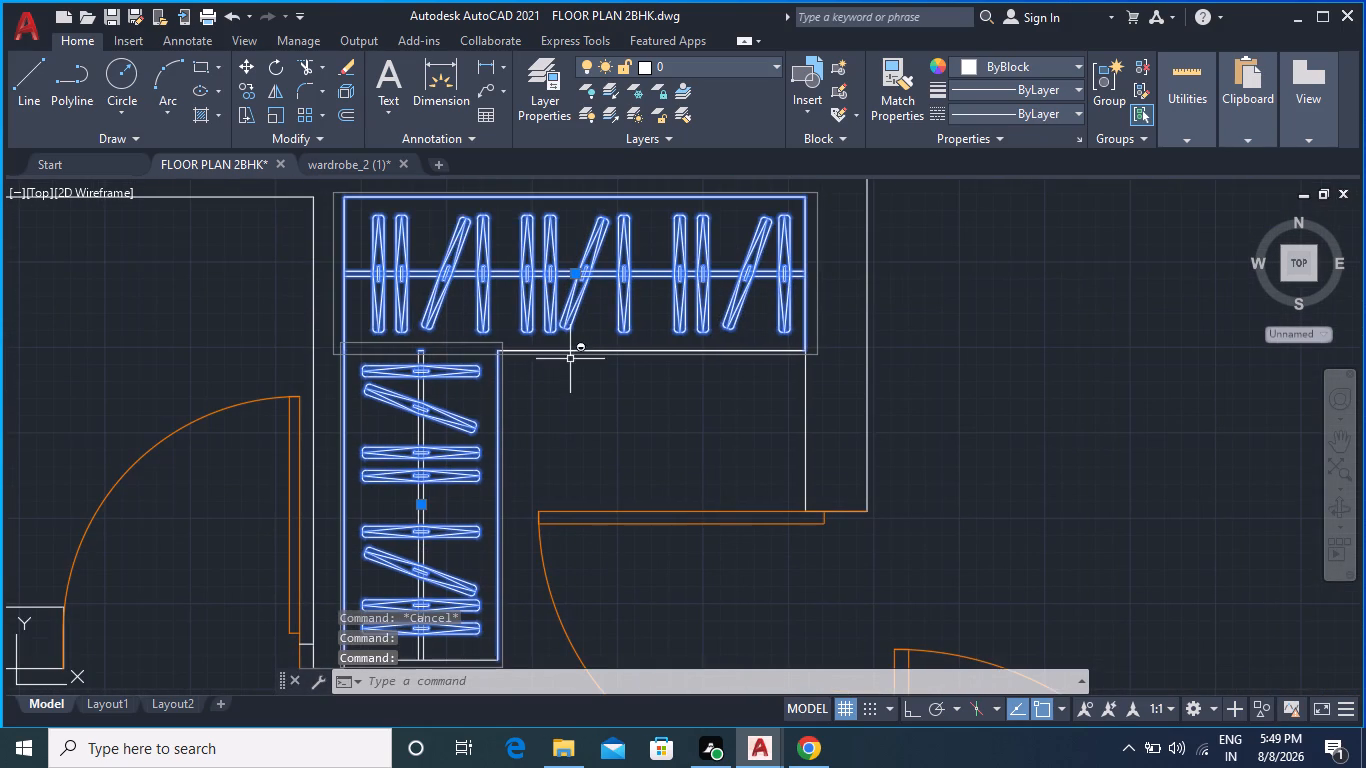
click(573, 350)
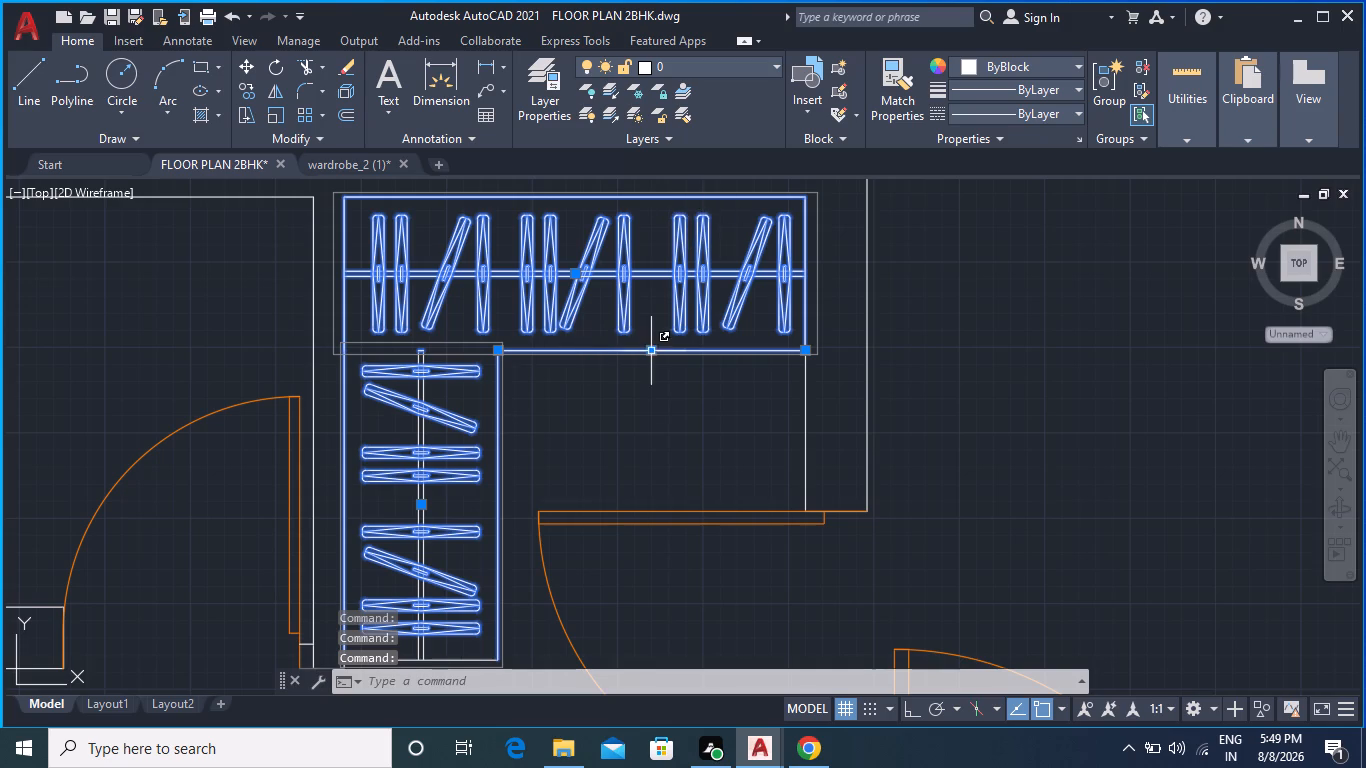
middle_drag(636, 391, 665, 281)
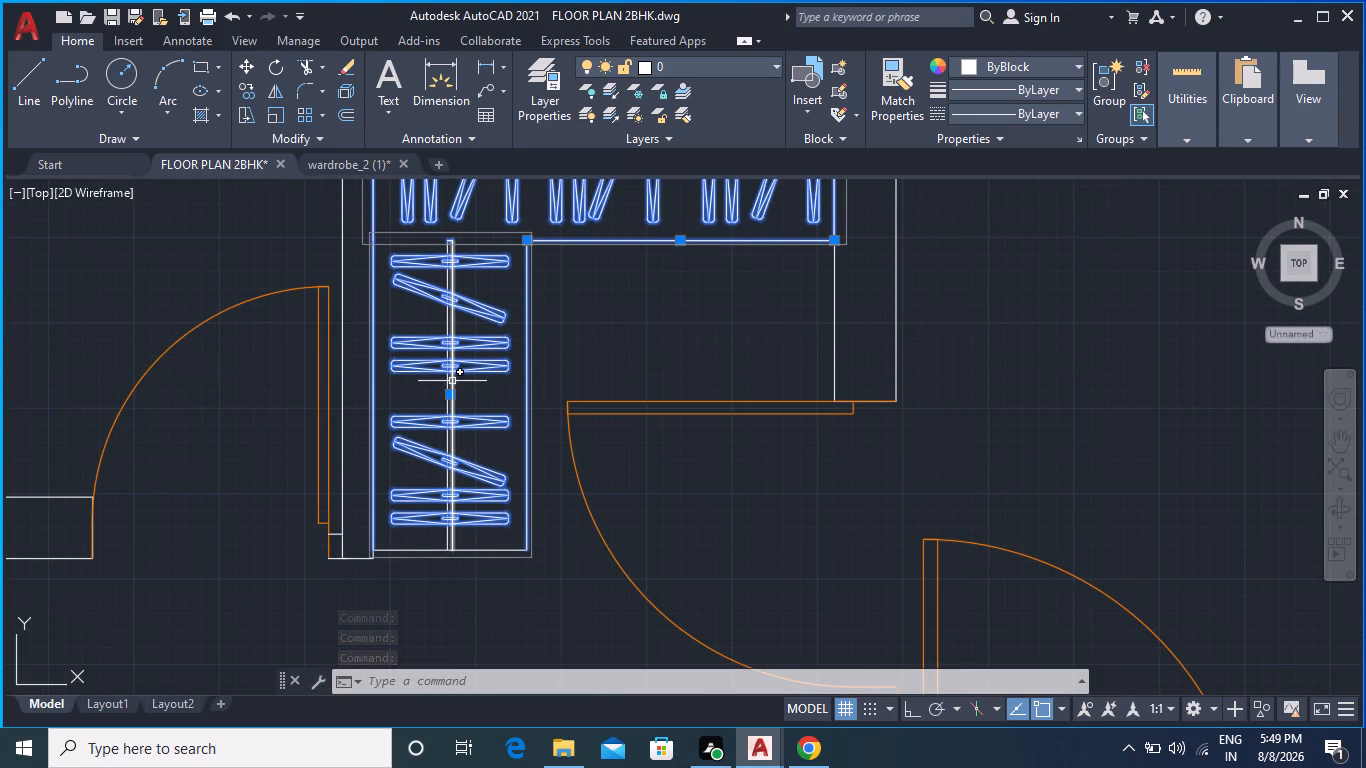
click(452, 381)
scroll(439, 384, up, 3)
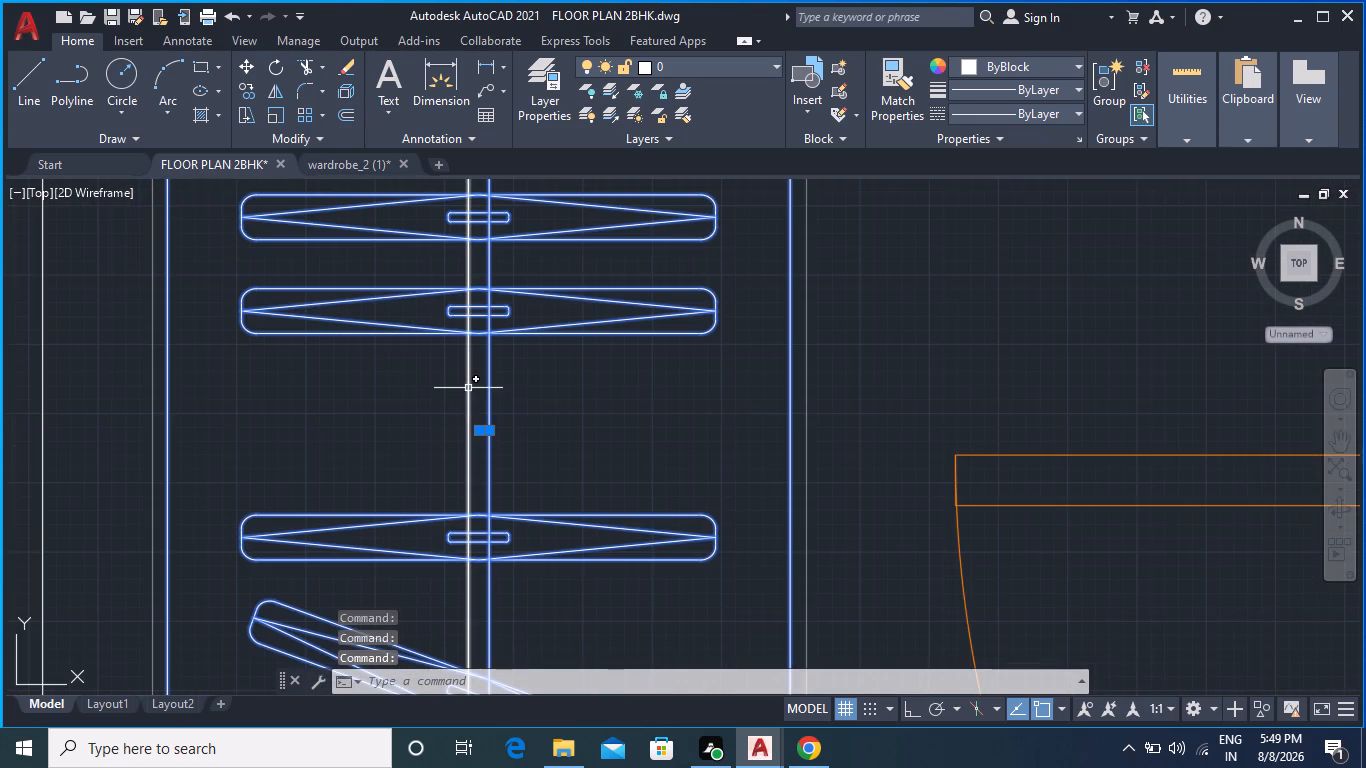
click(468, 388)
scroll(581, 368, down, 3)
middle_drag(712, 310, 646, 295)
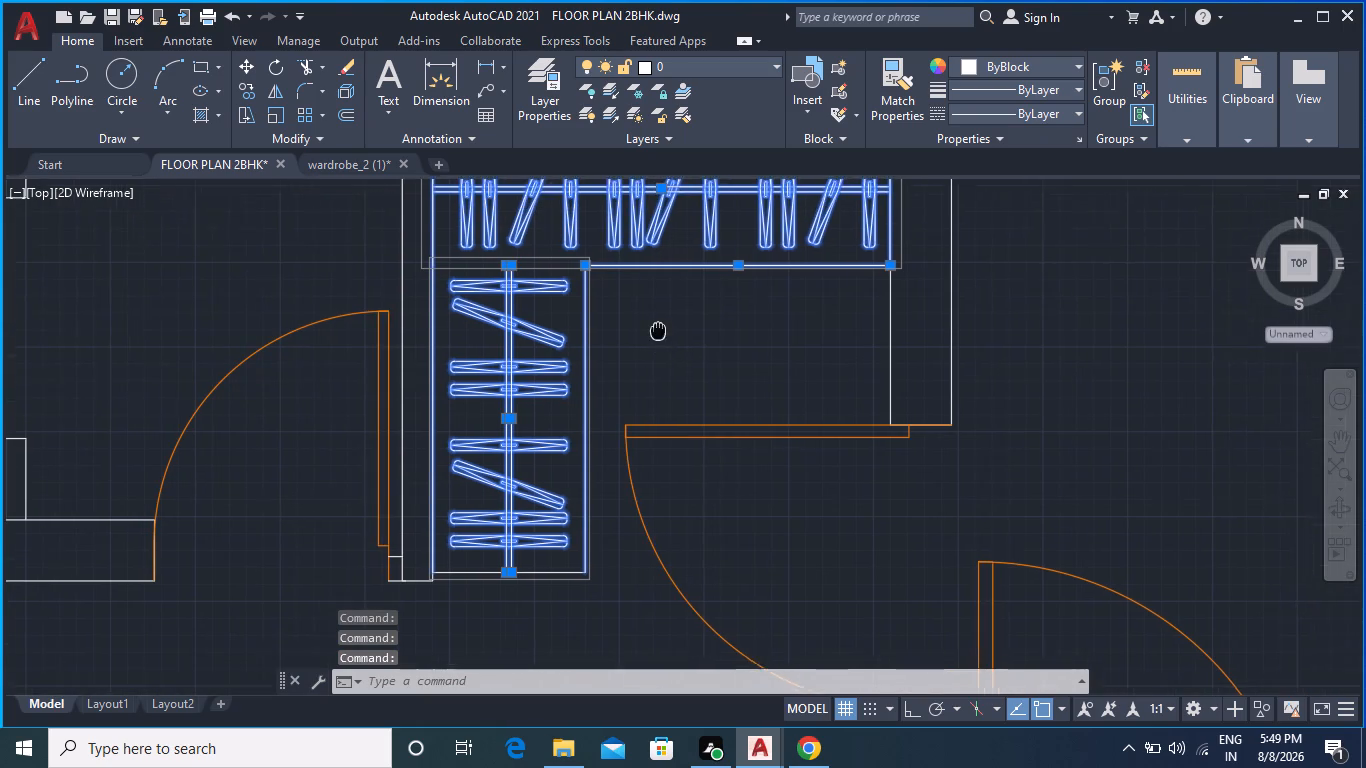
middle_drag(646, 295, 643, 251)
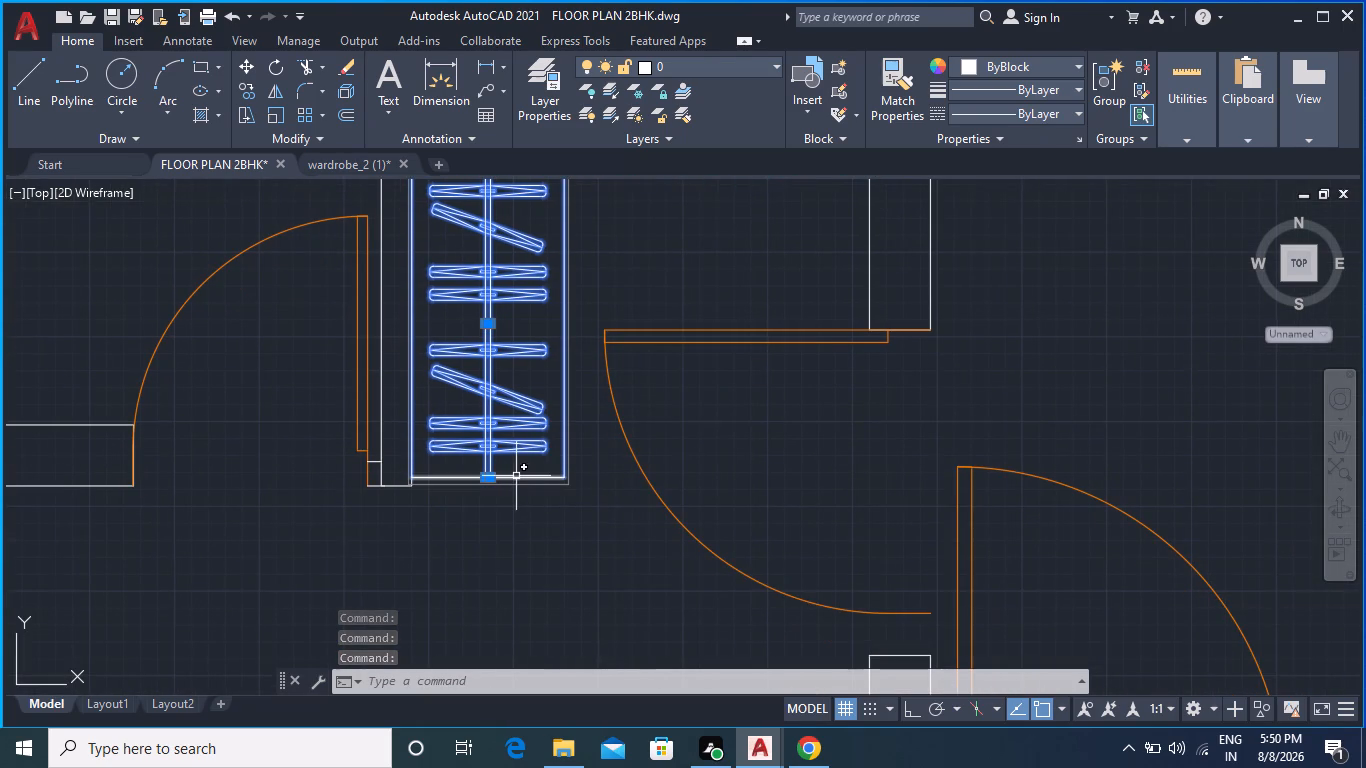
click(516, 476)
middle_drag(702, 250, 597, 513)
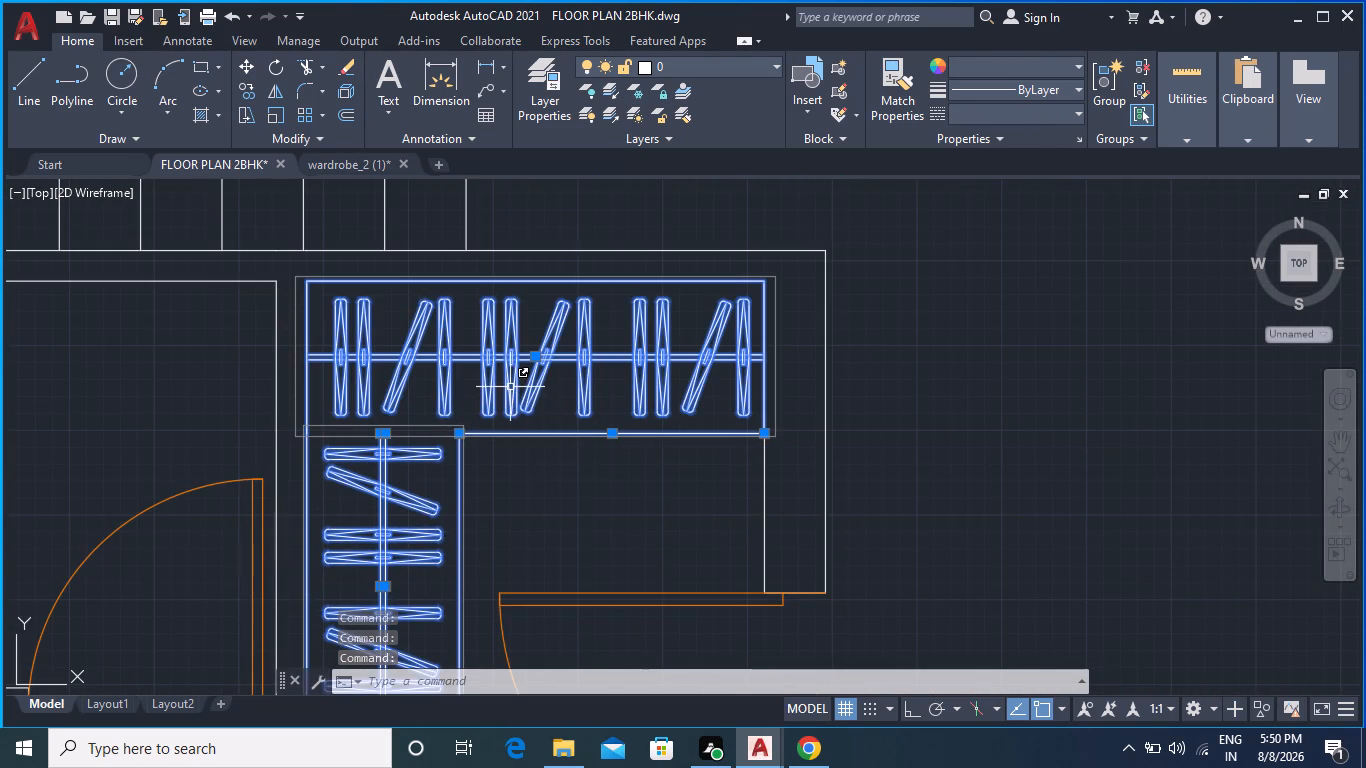
right_click(510, 387)
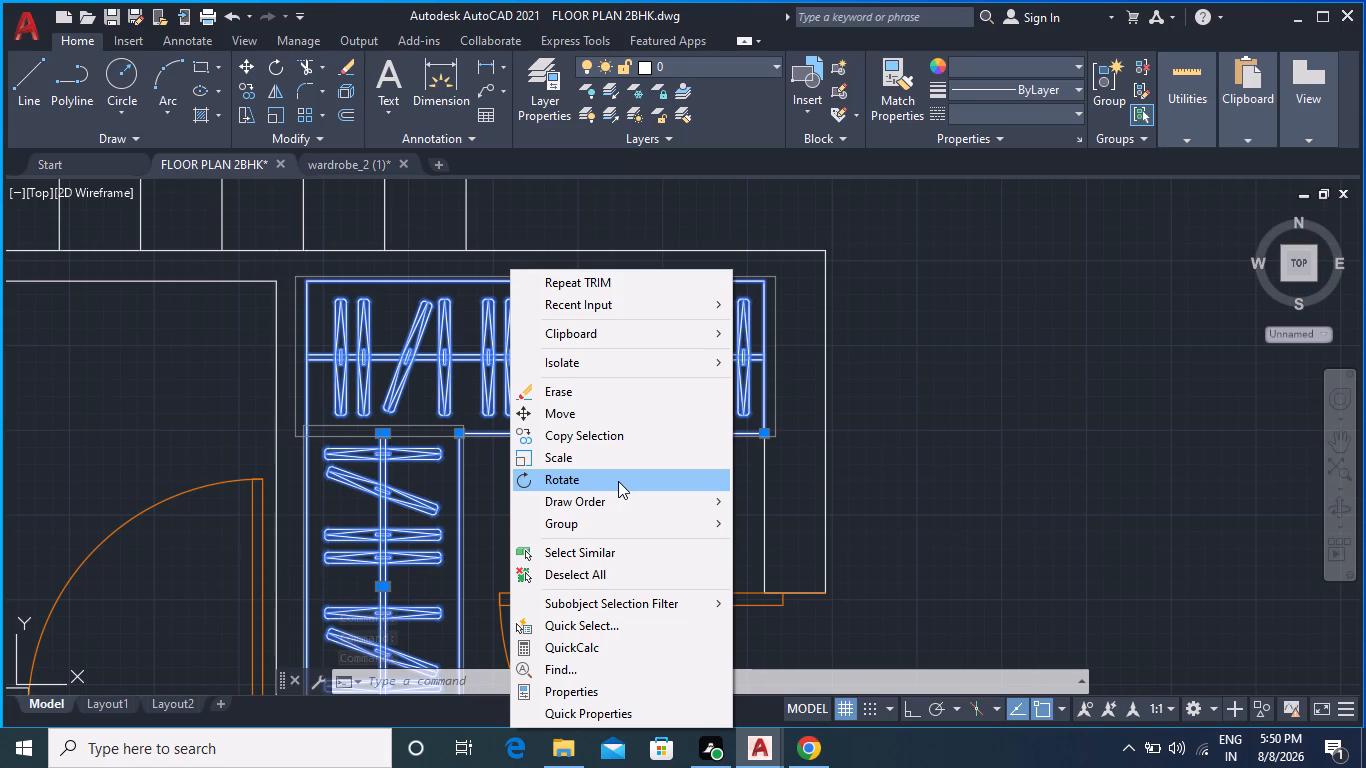
click(596, 531)
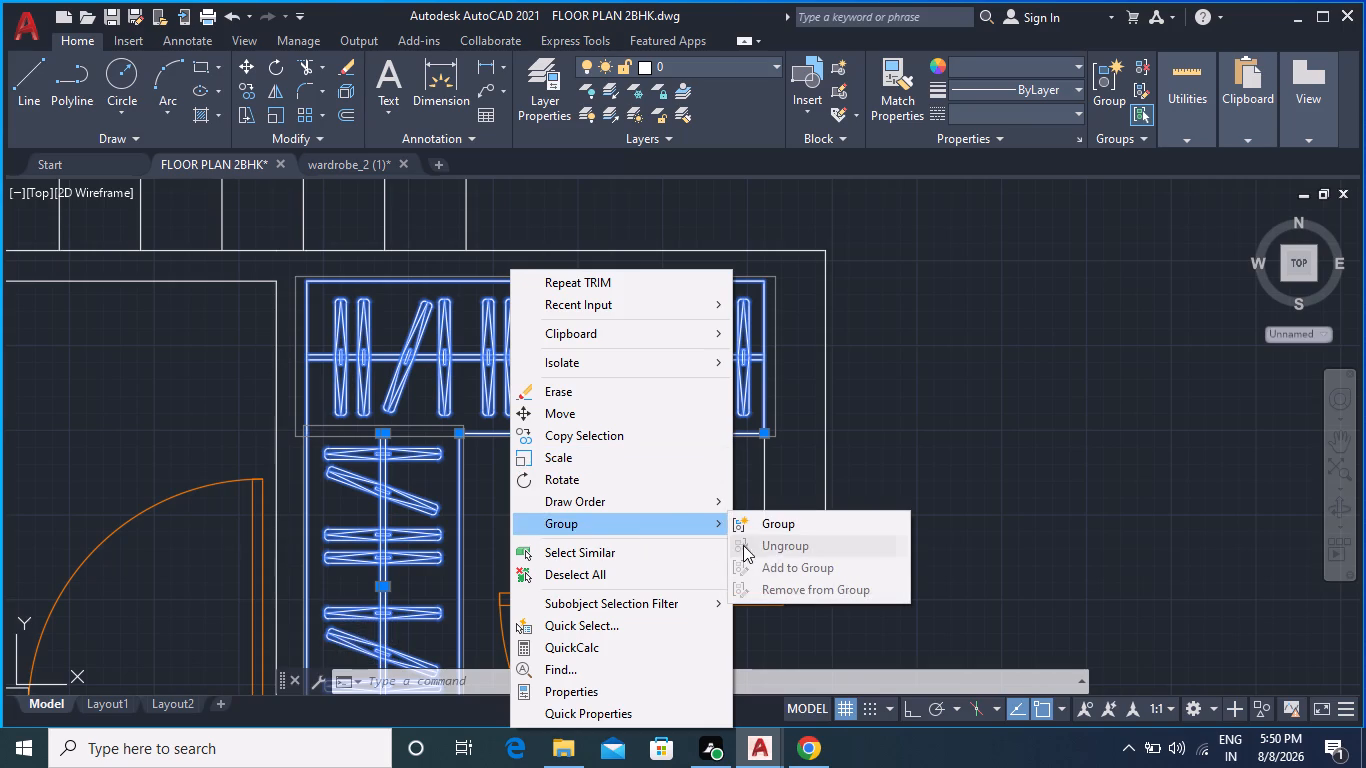
click(780, 526)
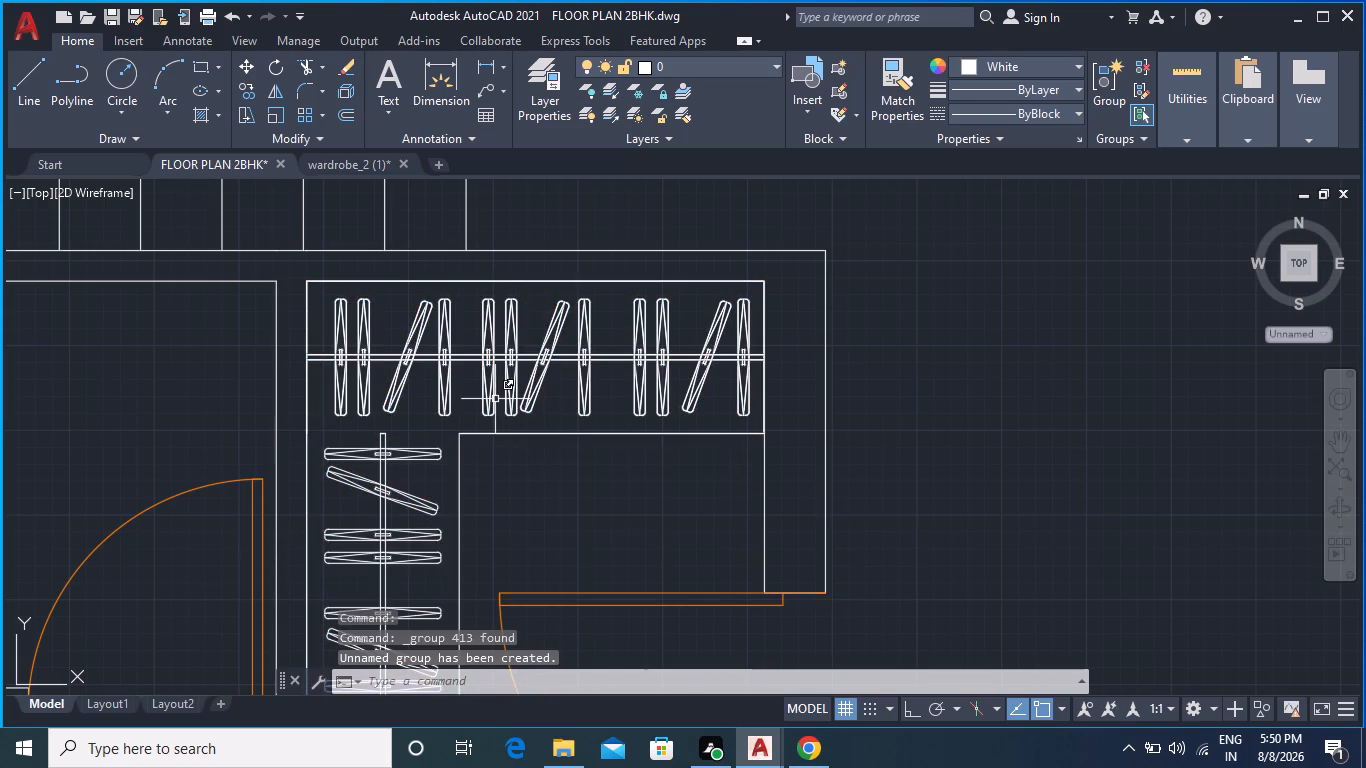
click(513, 387)
key(Escape)
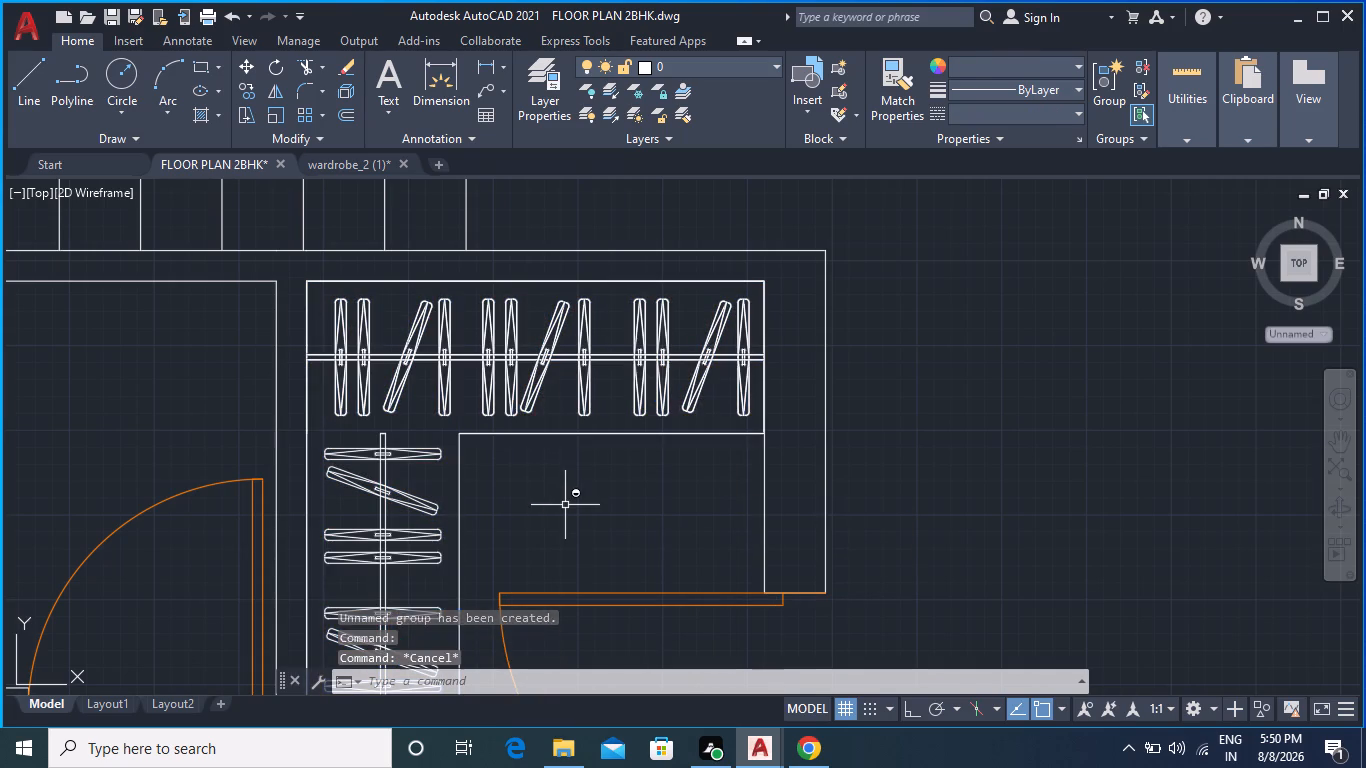
key(Escape)
key(Escape)
Examine how the L-shaped wardrobe's right edge meets the wall, from its lower right corner up to its top right corner.
middle_drag(554, 502, 585, 415)
middle_drag(605, 466, 601, 436)
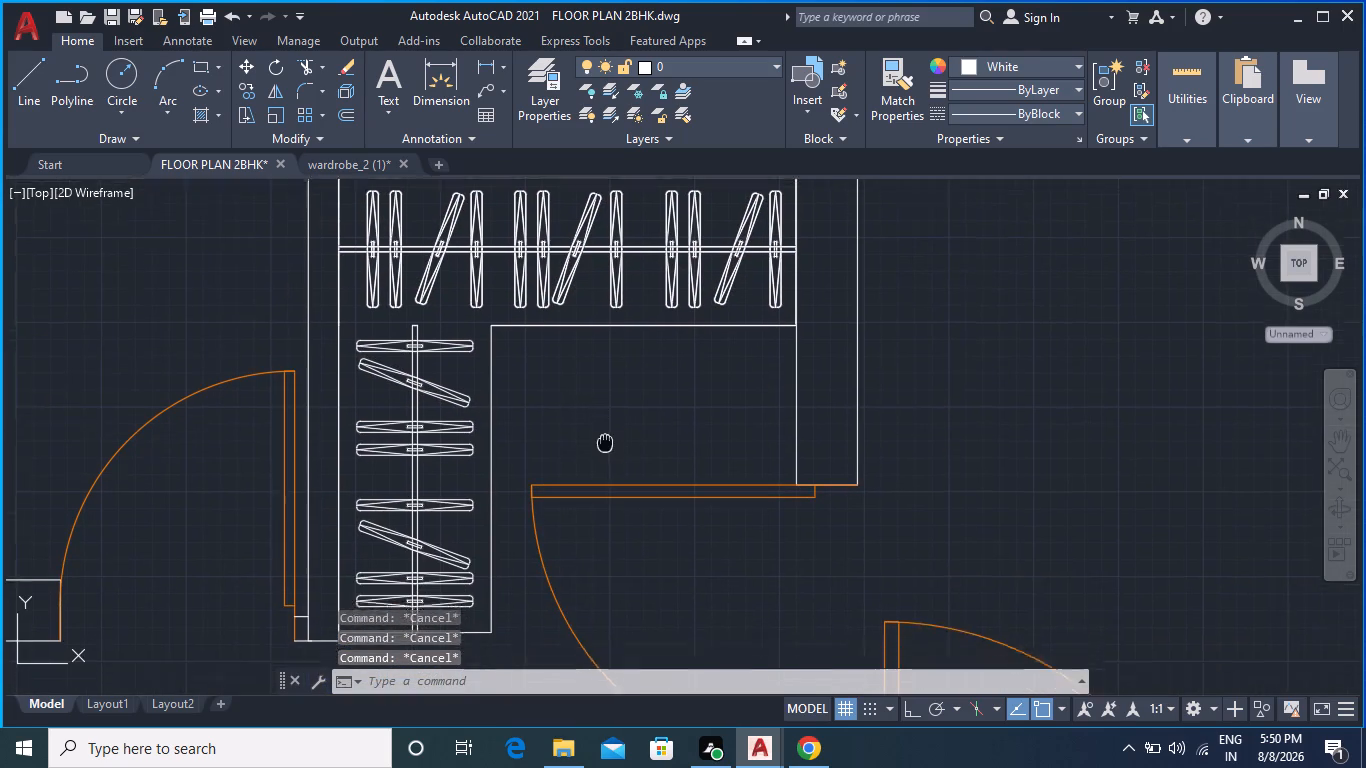
middle_drag(601, 436, 599, 435)
scroll(776, 302, up, 6)
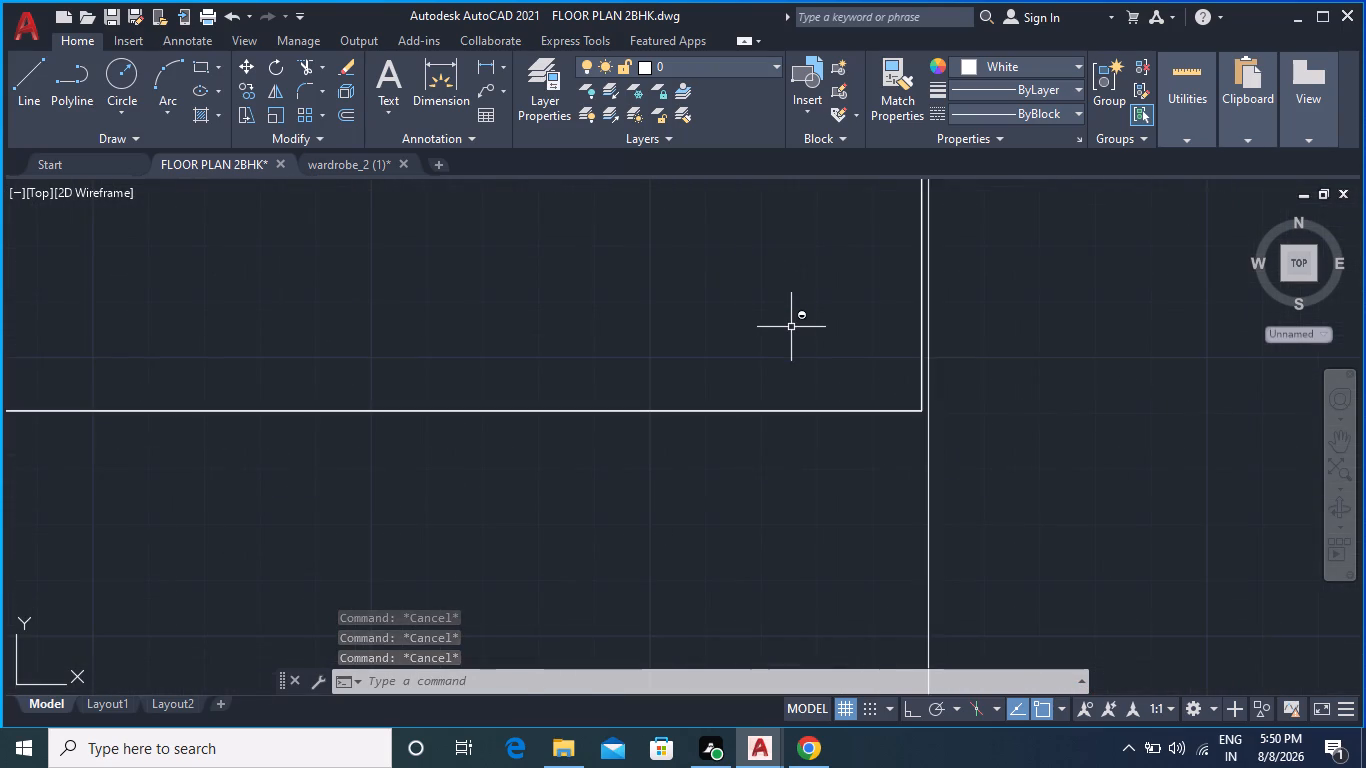
scroll(795, 327, down, 1)
middle_drag(799, 316, 706, 648)
middle_drag(745, 366, 723, 631)
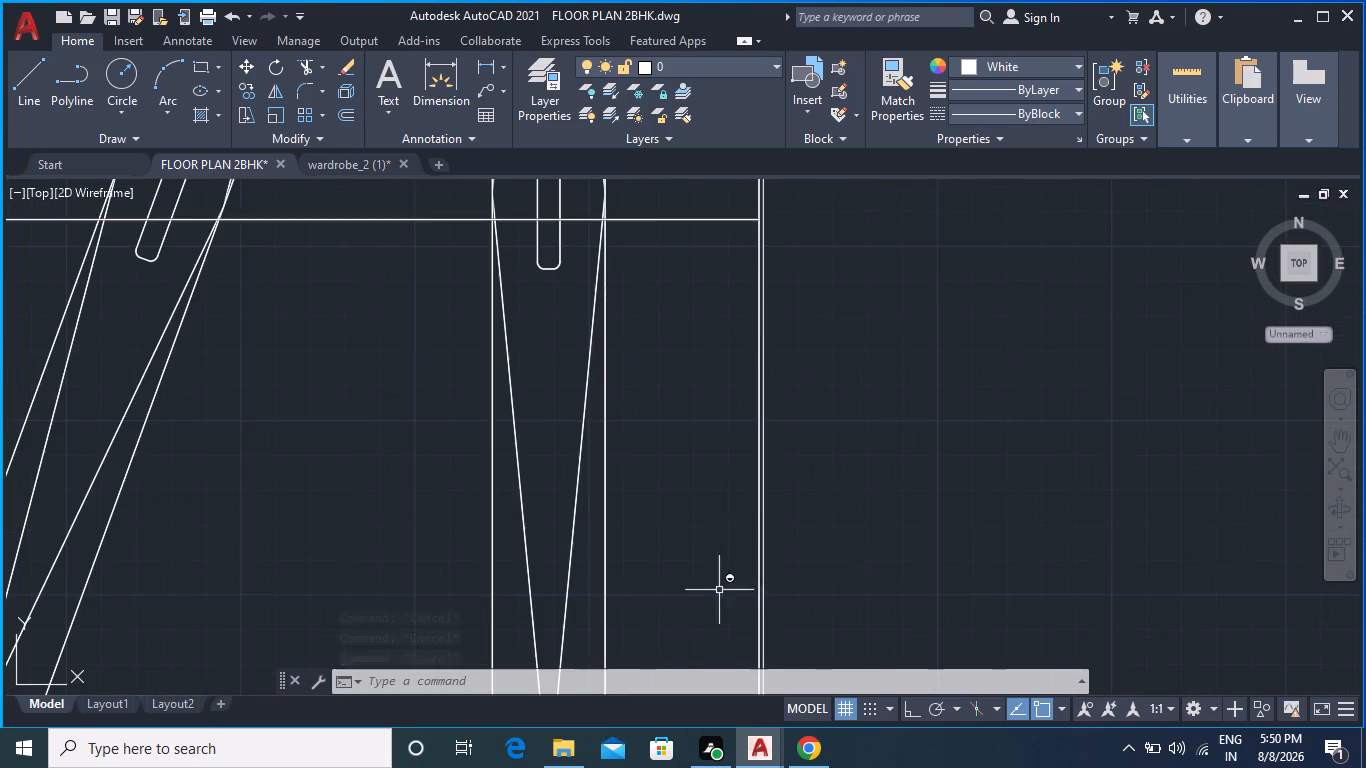
middle_drag(718, 394, 718, 590)
middle_drag(727, 286, 725, 628)
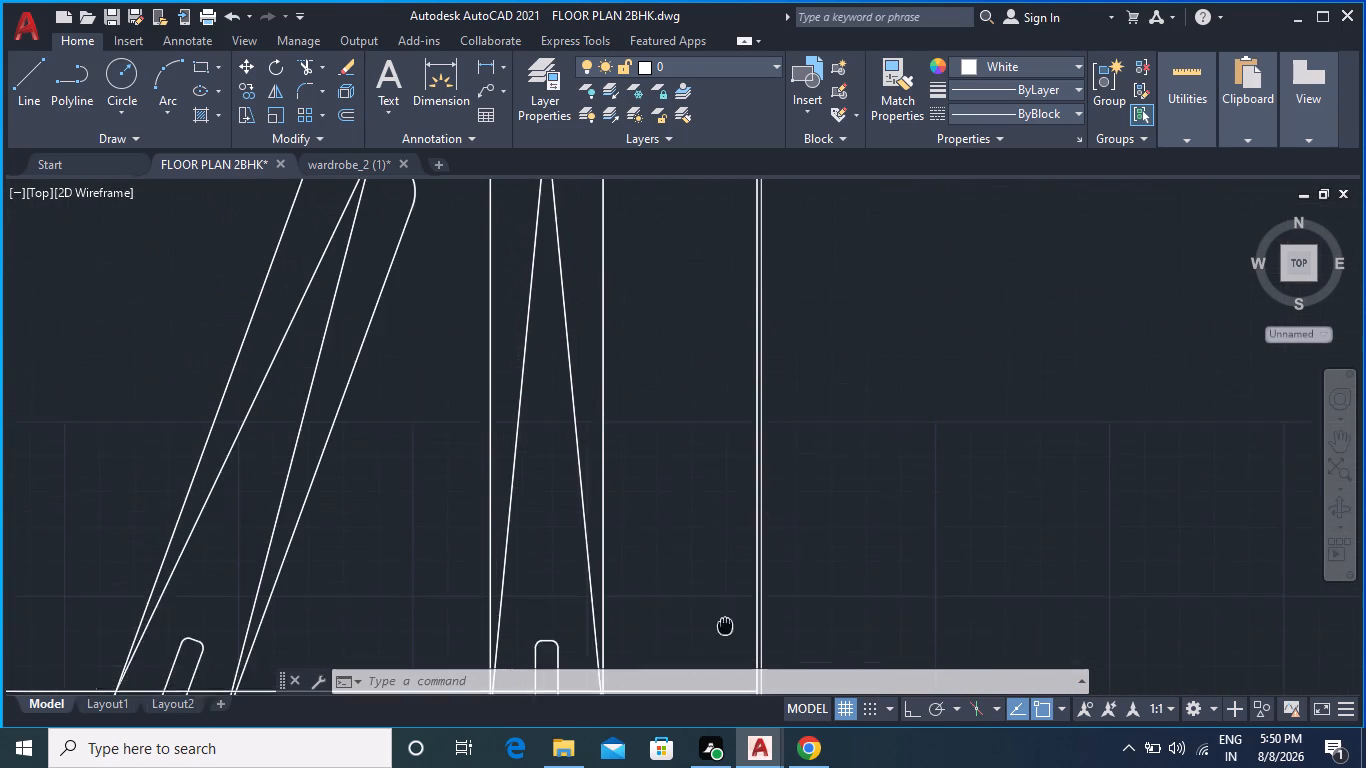
middle_drag(725, 628, 725, 638)
middle_drag(721, 397, 713, 652)
middle_drag(687, 416, 688, 443)
scroll(718, 246, up, 5)
middle_drag(768, 282, 680, 464)
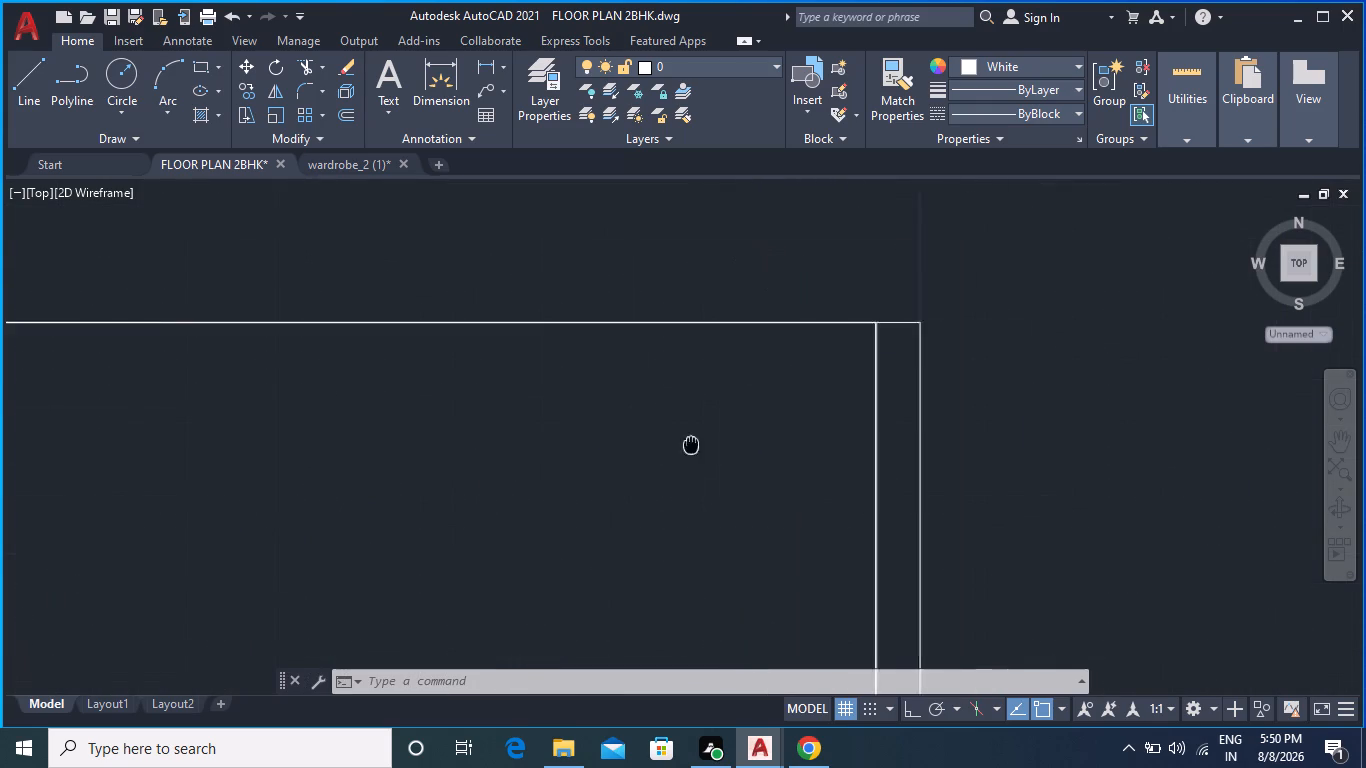
middle_drag(680, 464, 662, 505)
scroll(661, 494, down, 6)
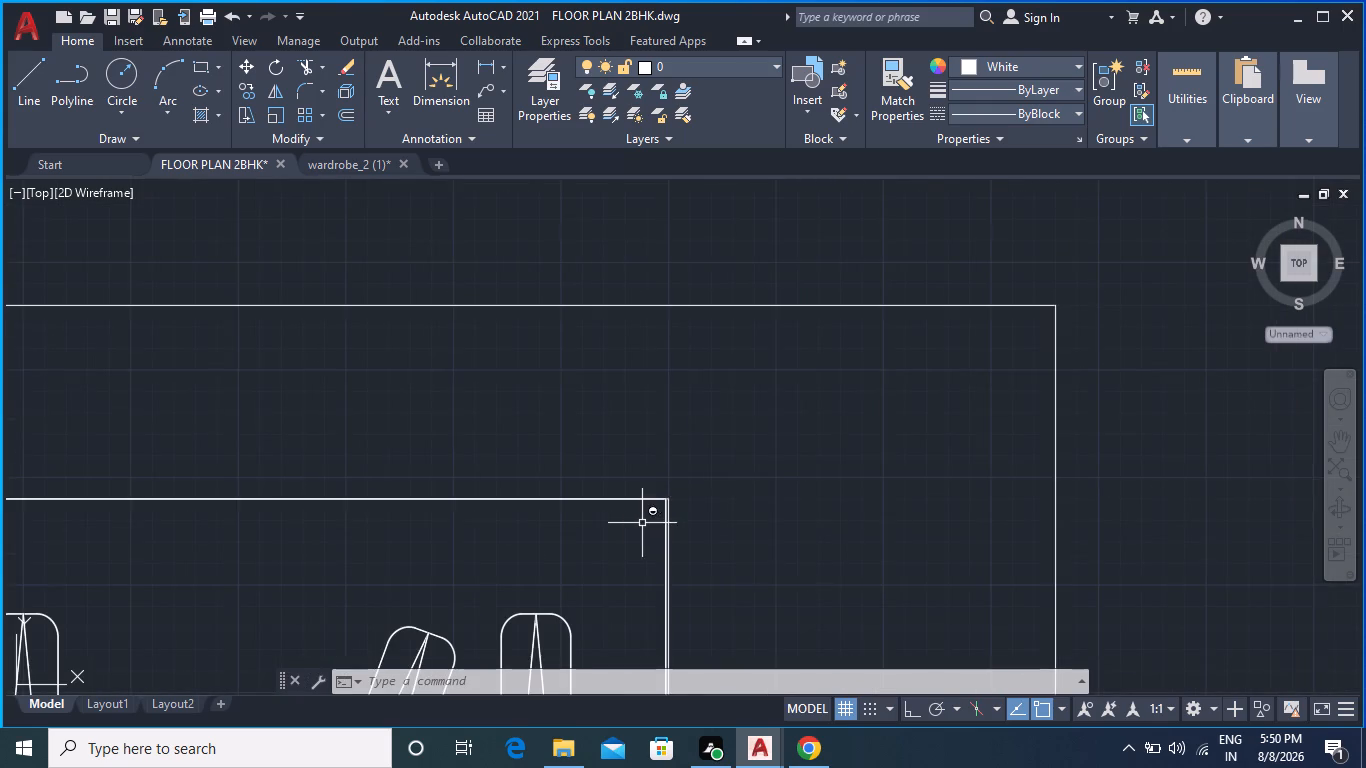
Examine the L-shaped wardrobe's lower end, its inner corner and right edge, and its placement within the overall floor plan.
middle_drag(572, 546, 851, 217)
scroll(819, 302, down, 5)
middle_drag(635, 451, 738, 235)
scroll(680, 389, up, 3)
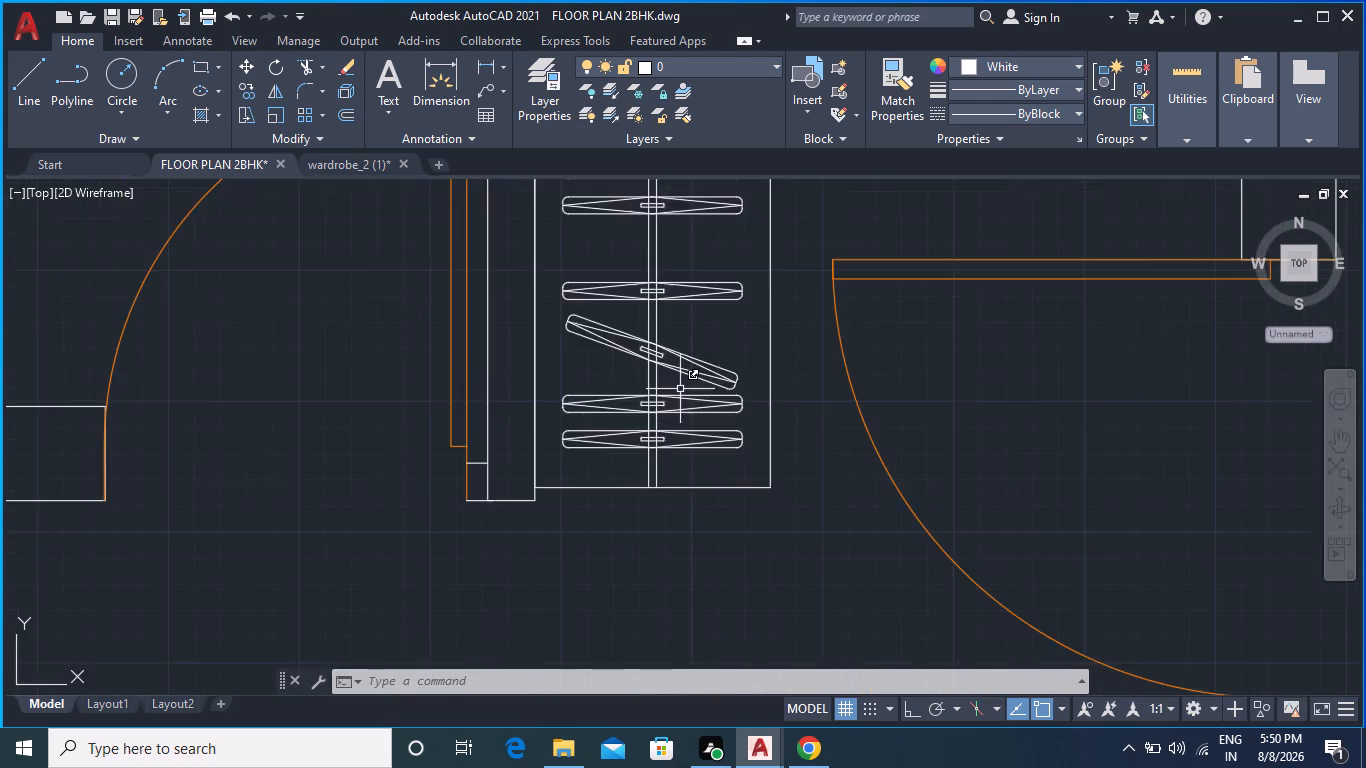
scroll(680, 391, down, 2)
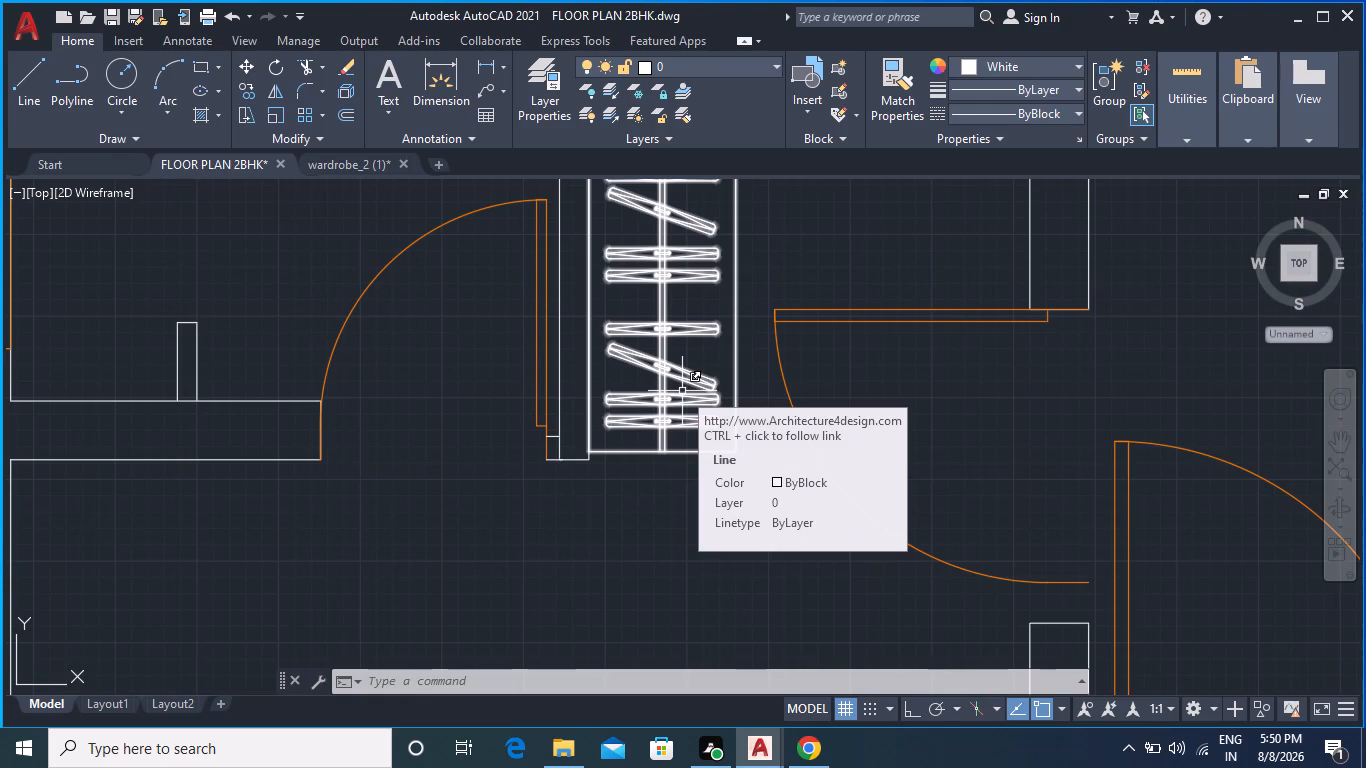
key(Escape)
key(Escape)
key(Escape)
key(Escape)
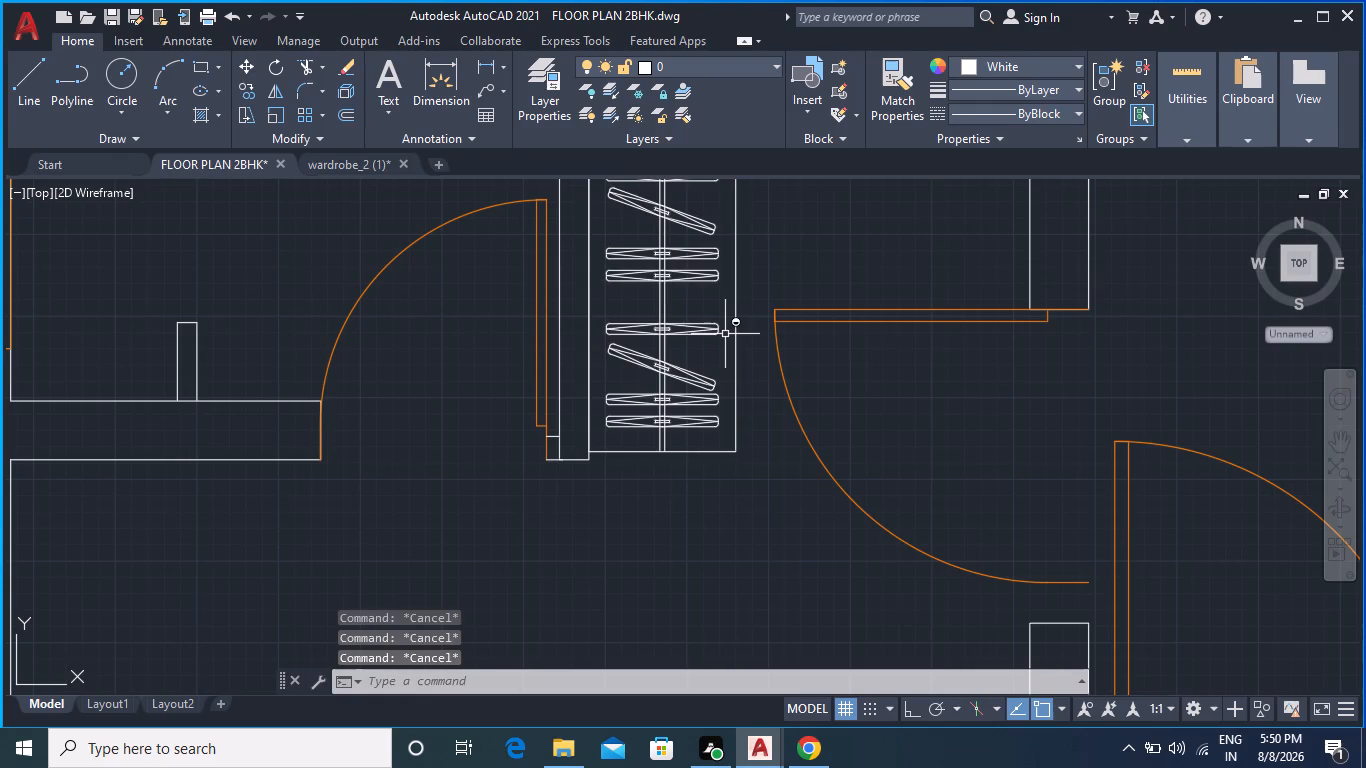
scroll(723, 343, down, 1)
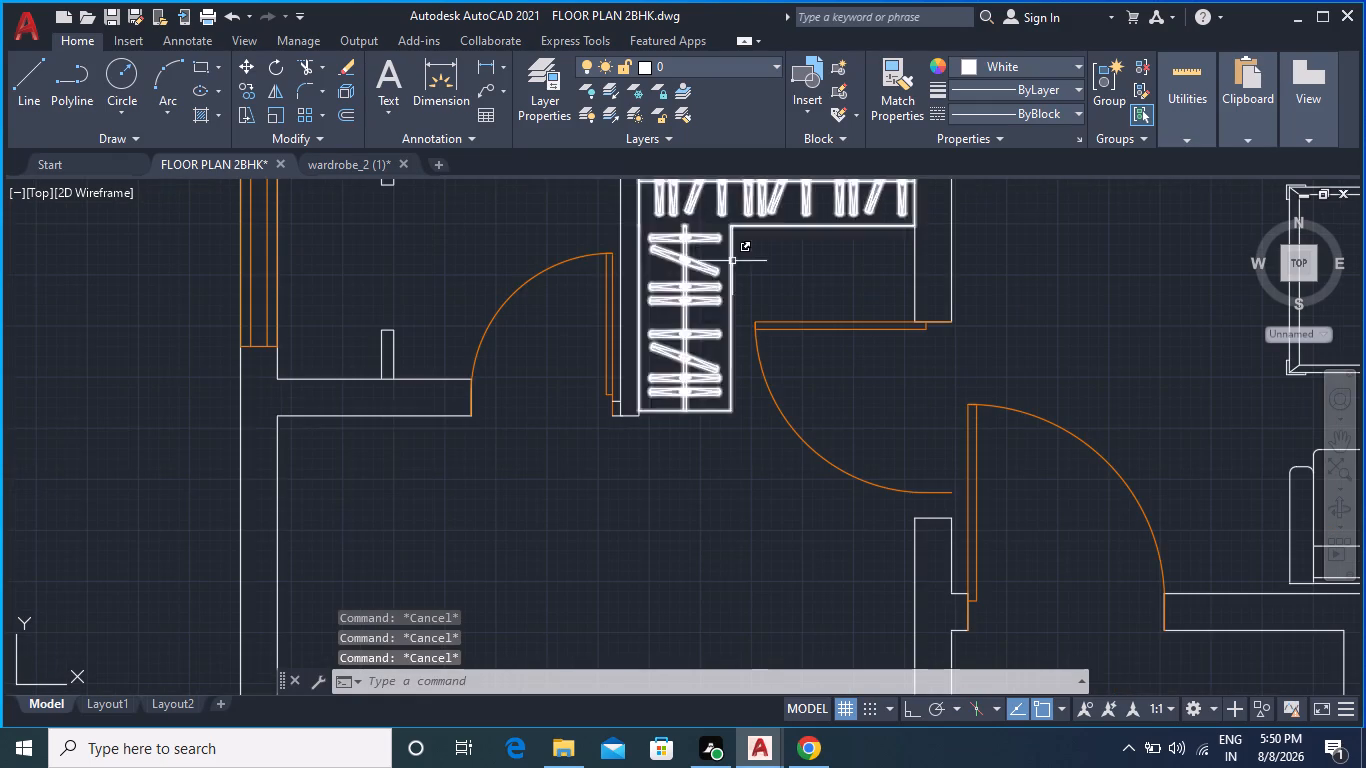
middle_drag(741, 257, 500, 388)
scroll(557, 380, down, 2)
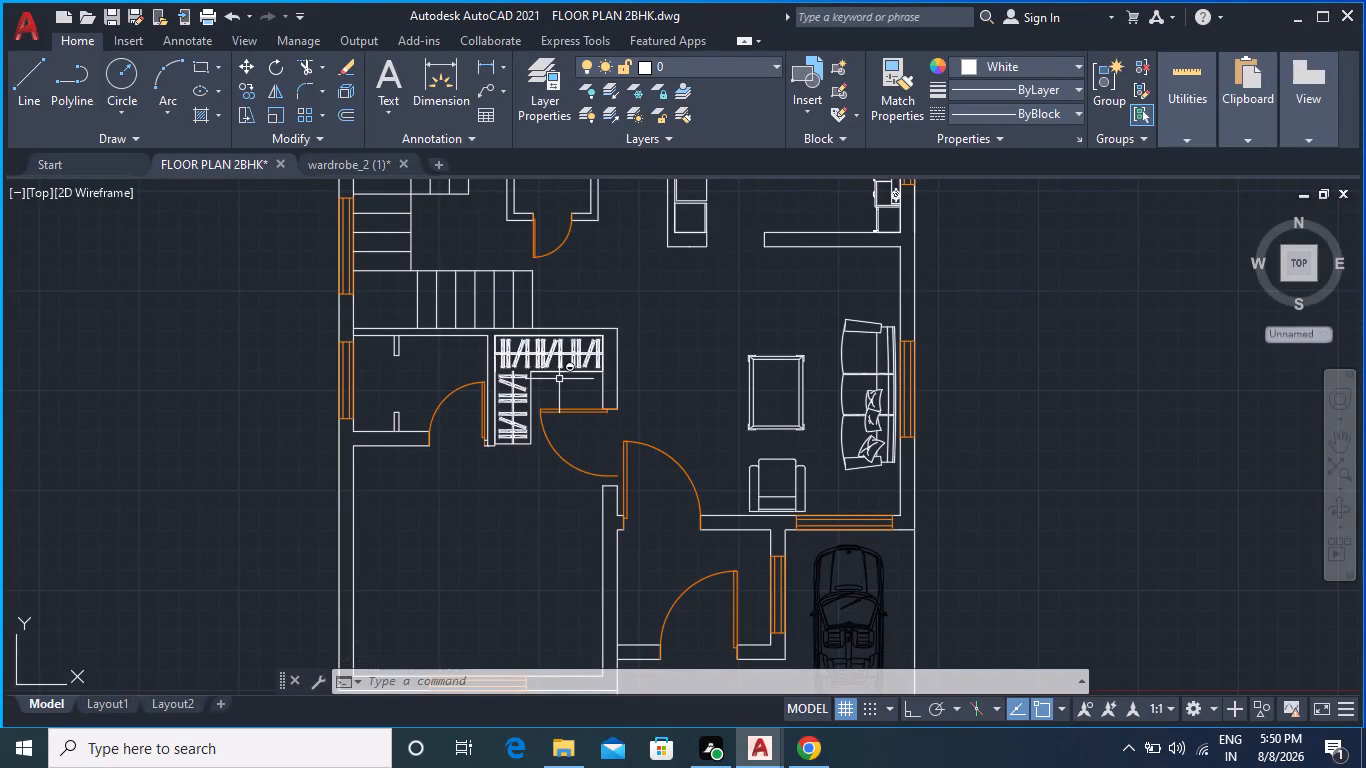
scroll(802, 403, down, 4)
scroll(939, 335, down, 2)
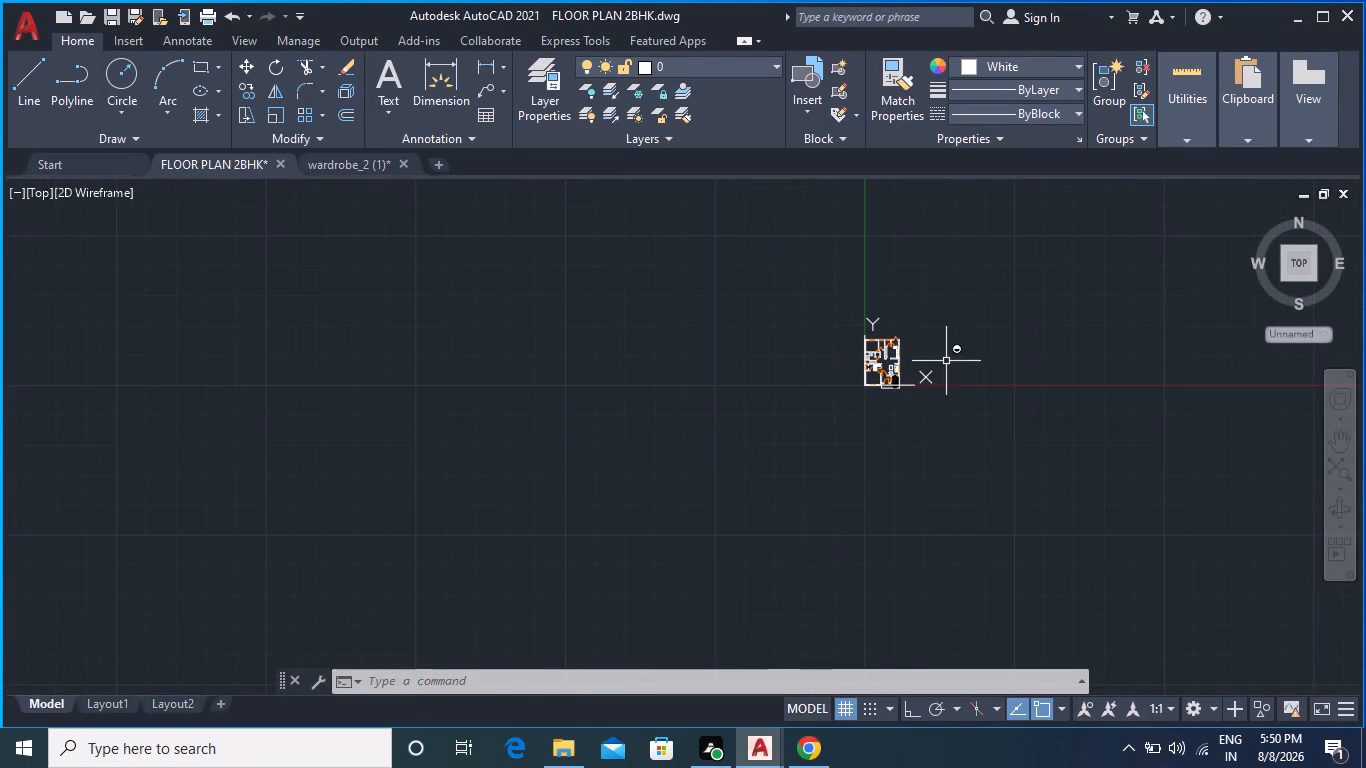
middle_drag(987, 374, 652, 352)
scroll(537, 325, up, 6)
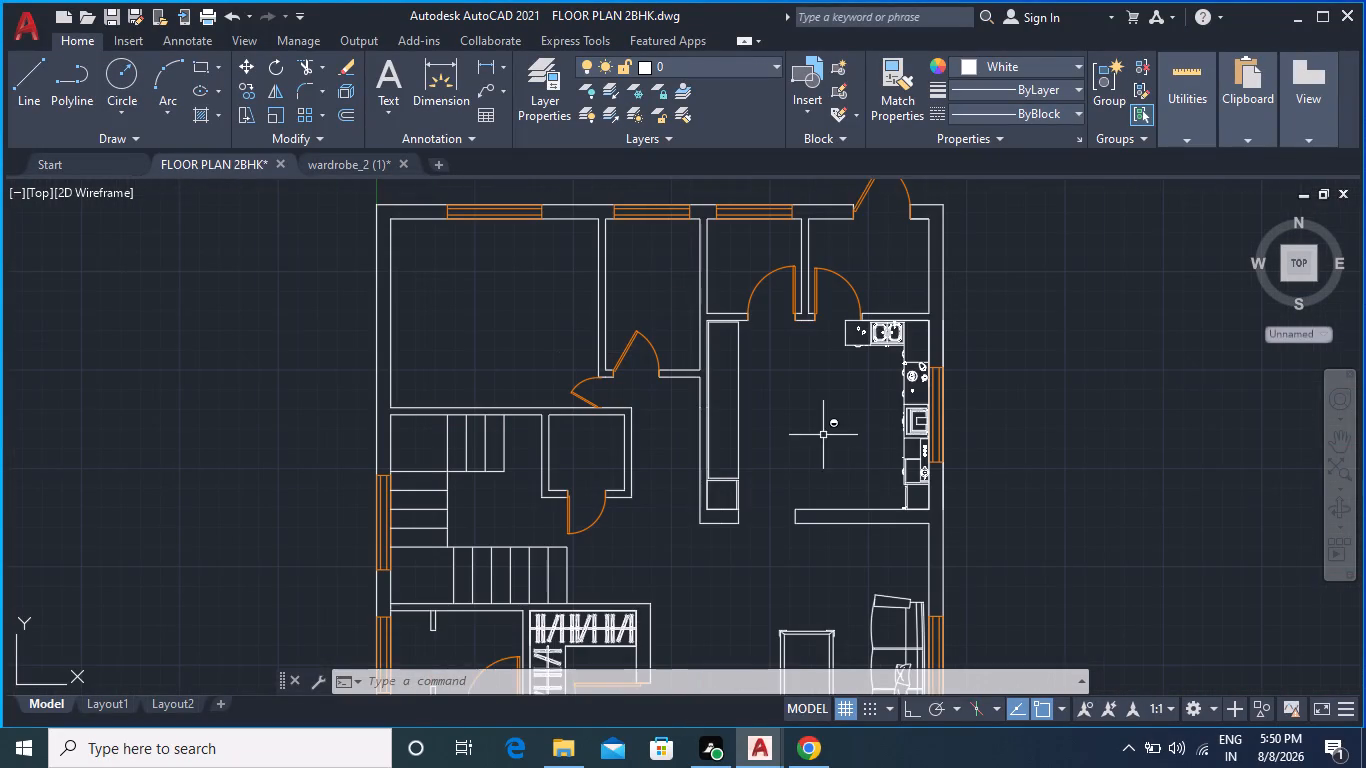
middle_drag(828, 440, 718, 244)
scroll(599, 384, up, 3)
middle_drag(572, 436, 727, 268)
scroll(546, 379, up, 2)
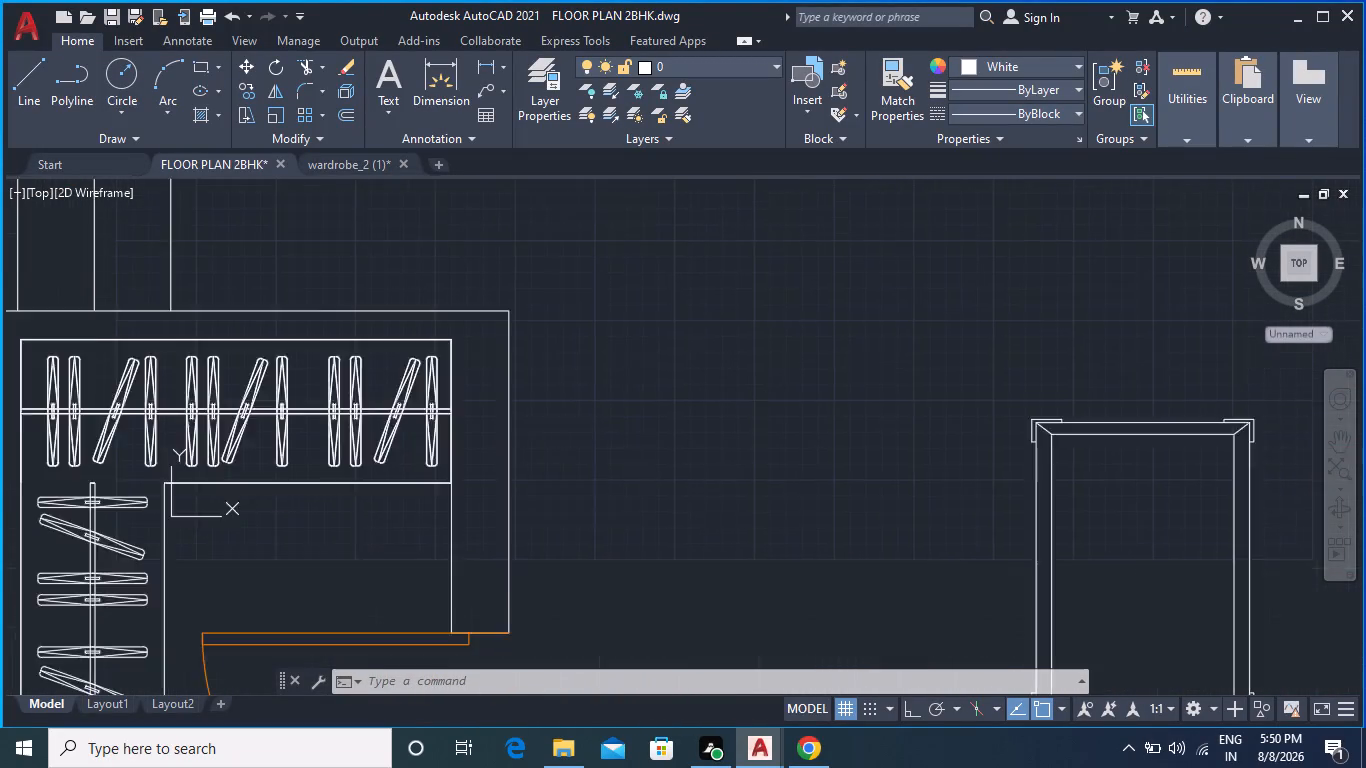
scroll(696, 296, up, 1)
middle_drag(521, 400, 981, 305)
scroll(848, 370, down, 3)
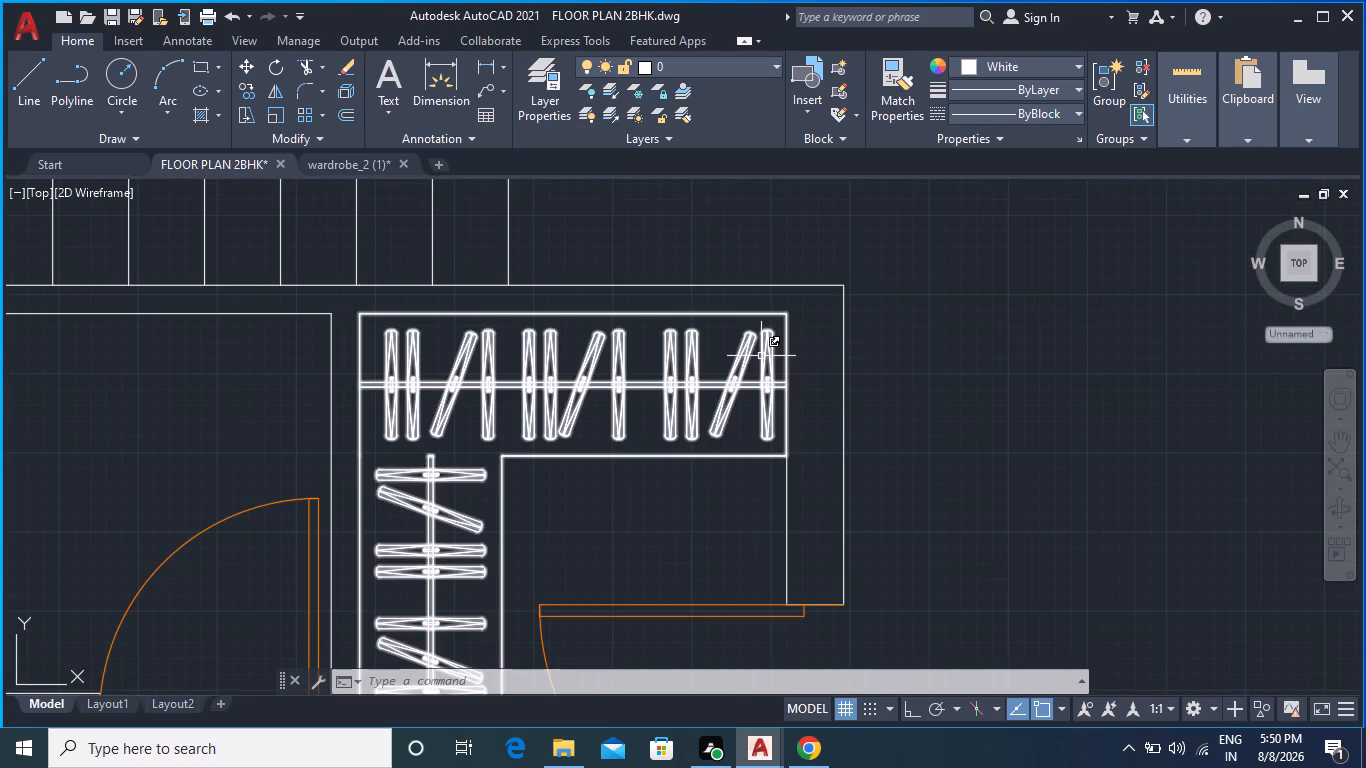
middle_drag(974, 414, 713, 380)
scroll(691, 367, down, 2)
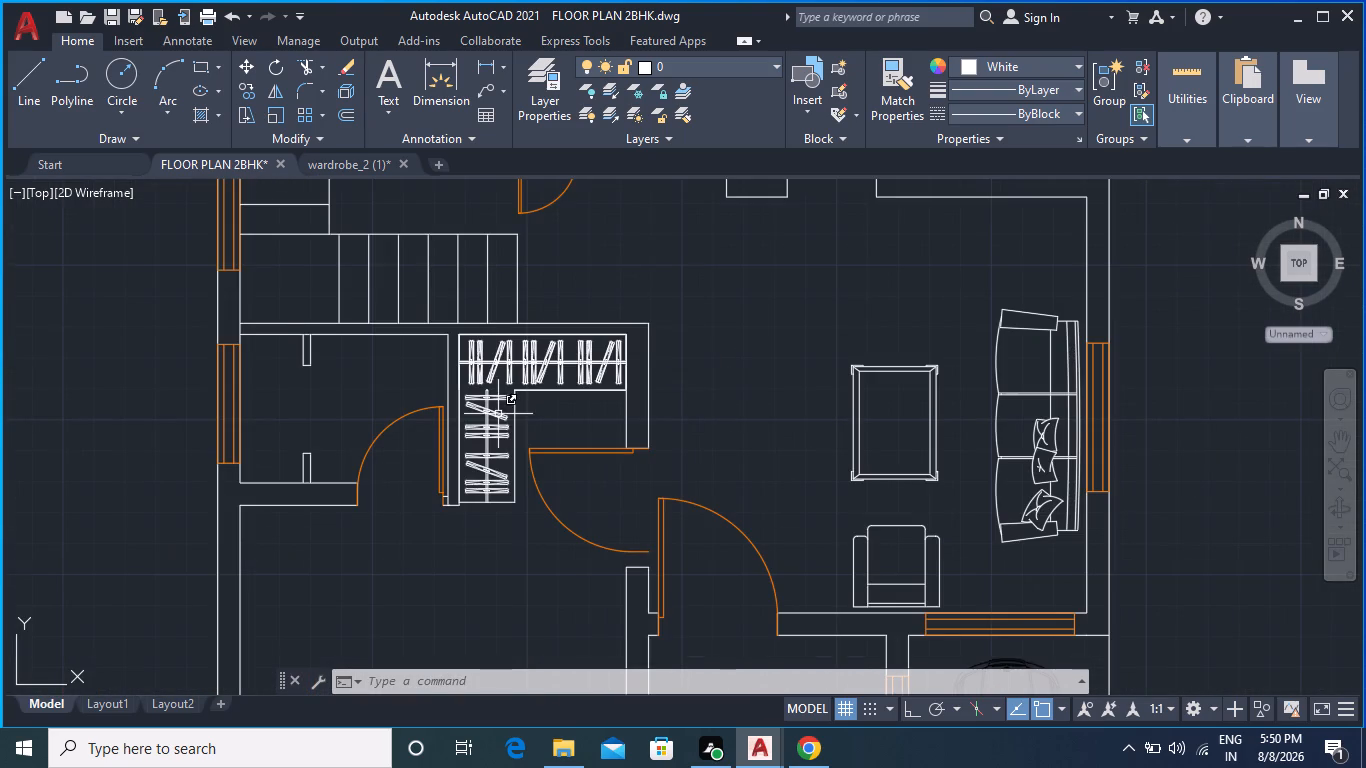
Copy the L-shaped wardrobe by its inner corner to the empty area outside the plan, beyond the living room's sofa wall.
scroll(511, 392, up, 5)
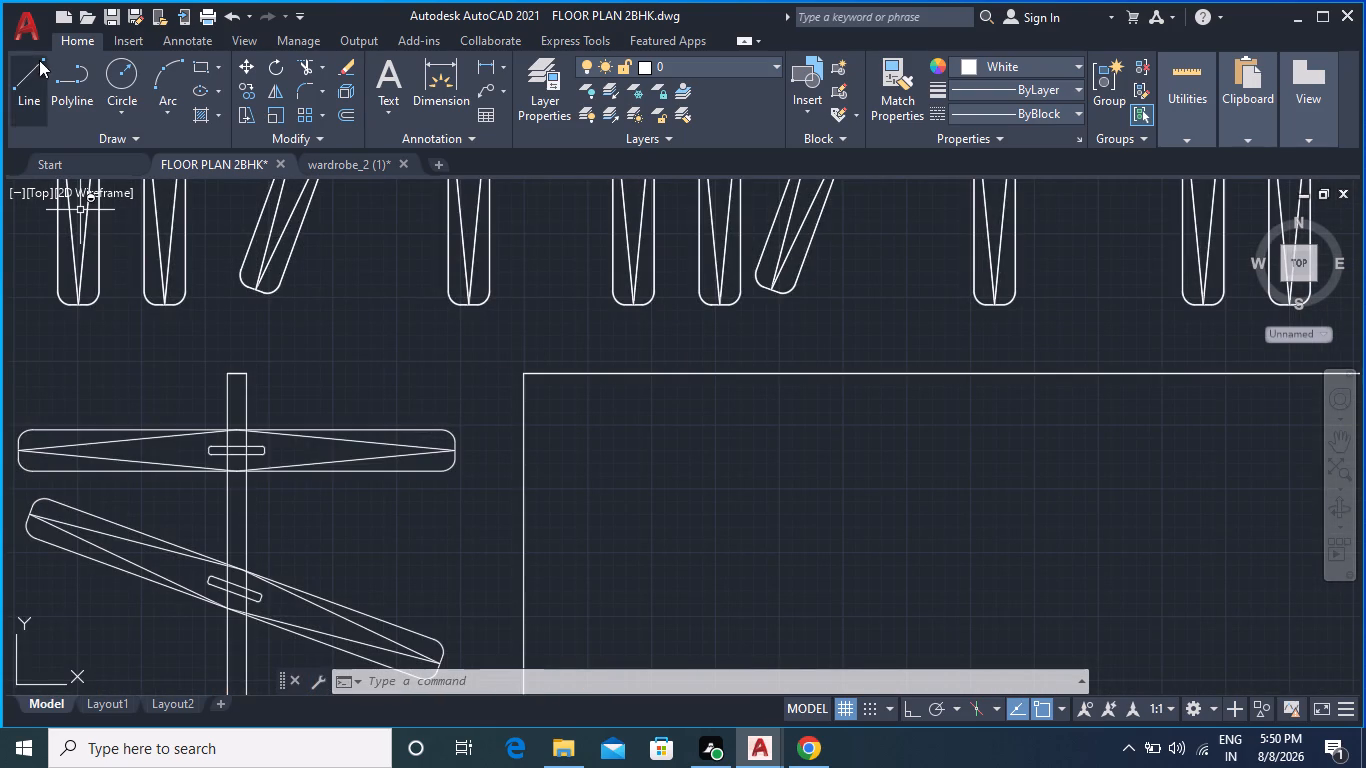
click(525, 378)
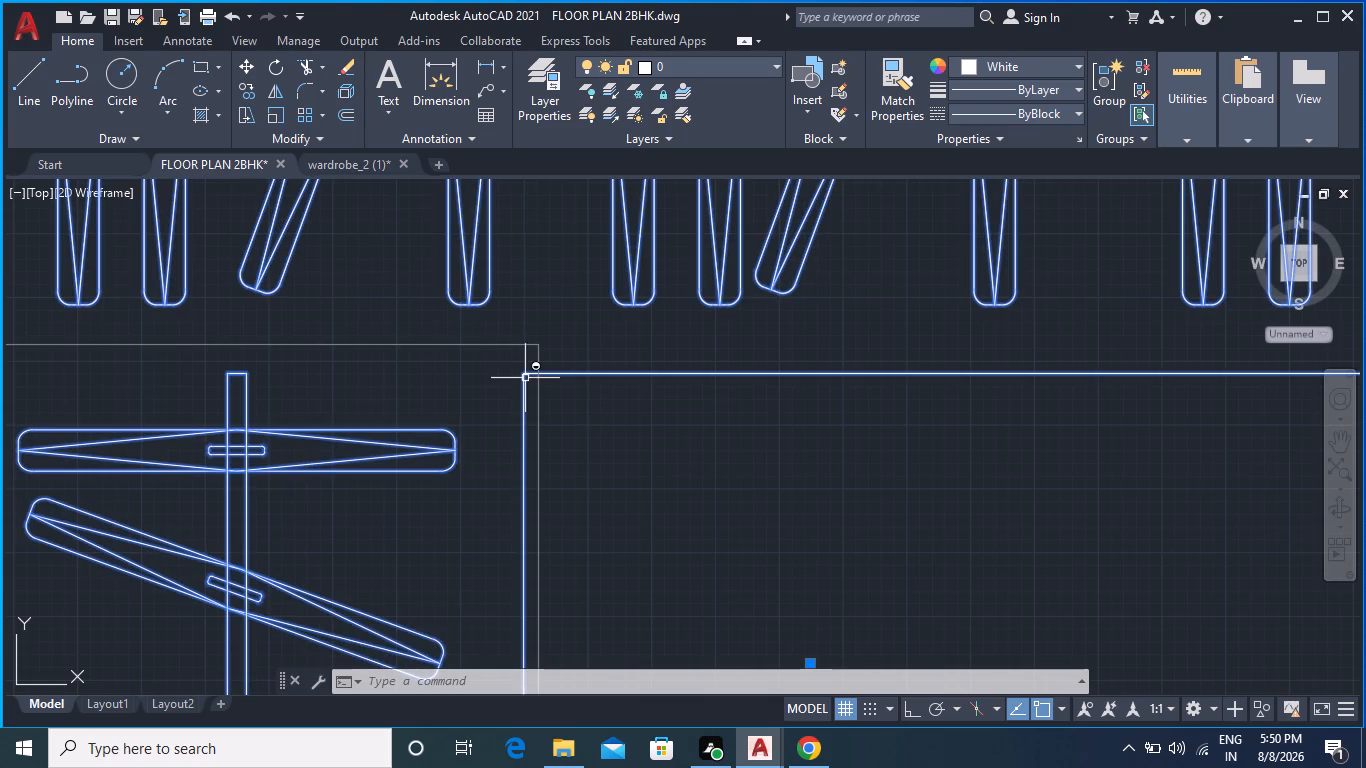
click(253, 92)
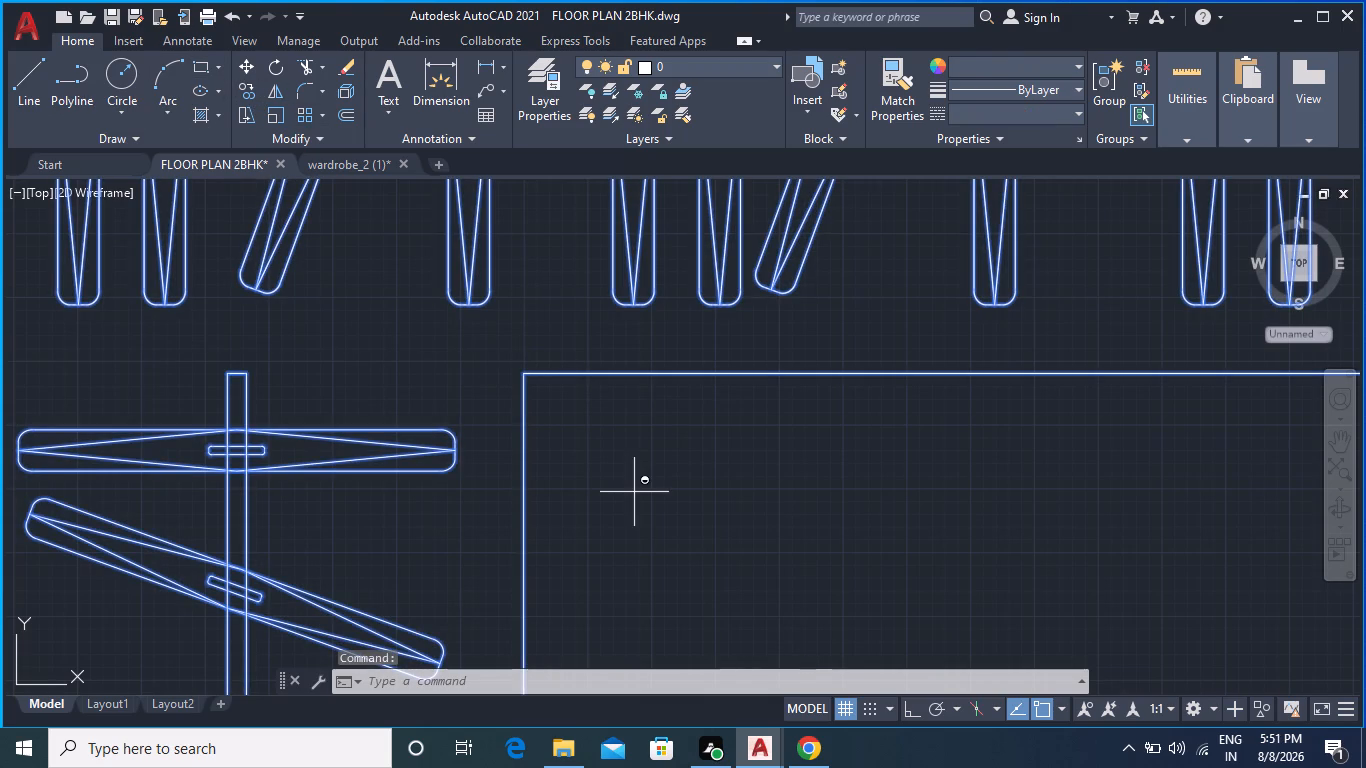
click(527, 375)
scroll(1051, 373, down, 5)
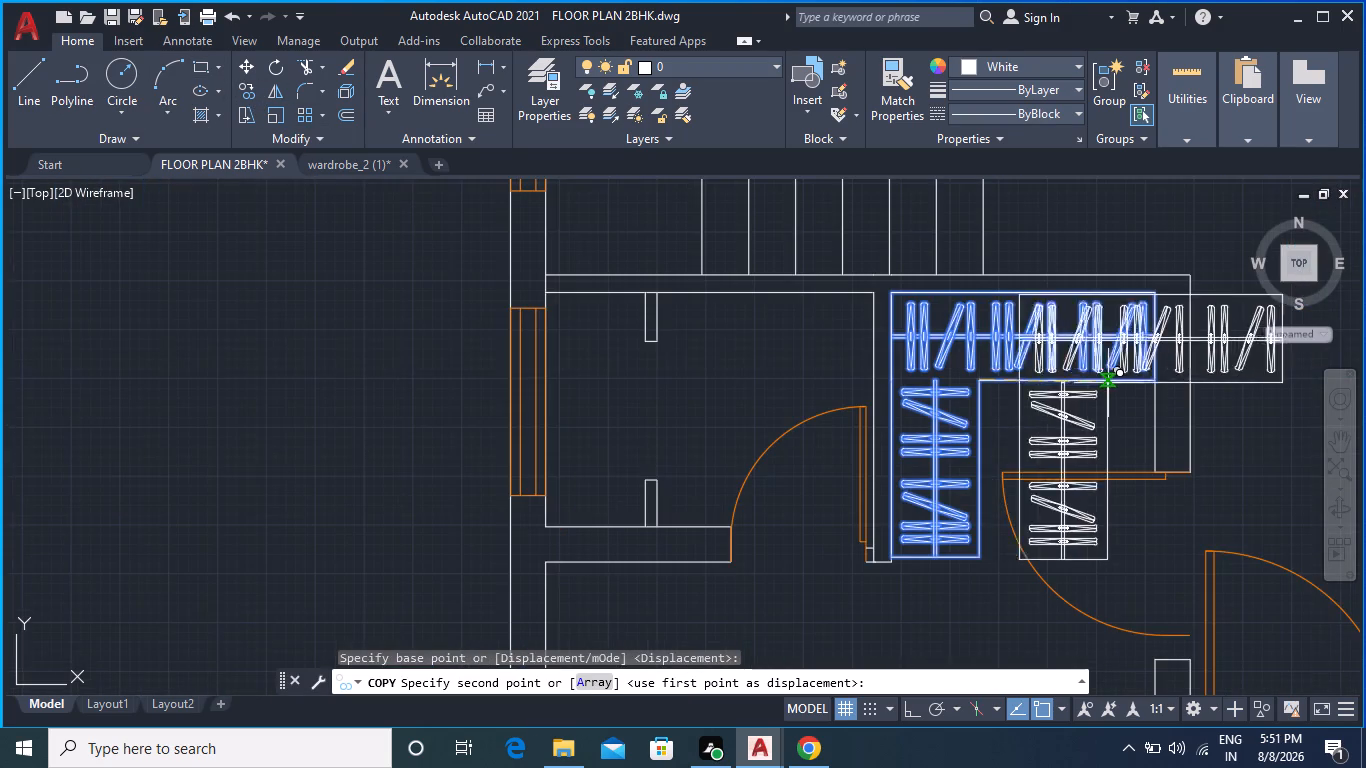
middle_drag(1118, 382, 219, 348)
scroll(375, 388, down, 4)
scroll(607, 365, up, 2)
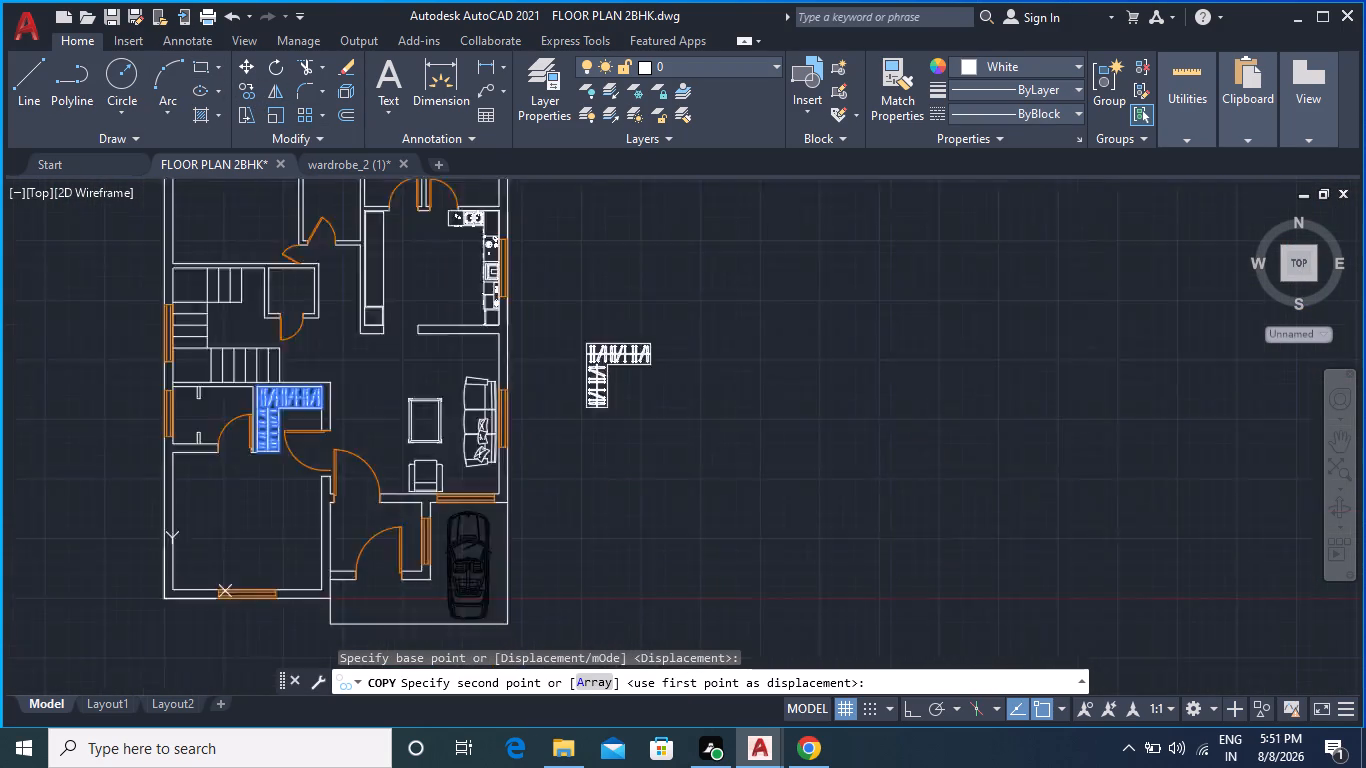
scroll(607, 365, up, 1)
click(560, 365)
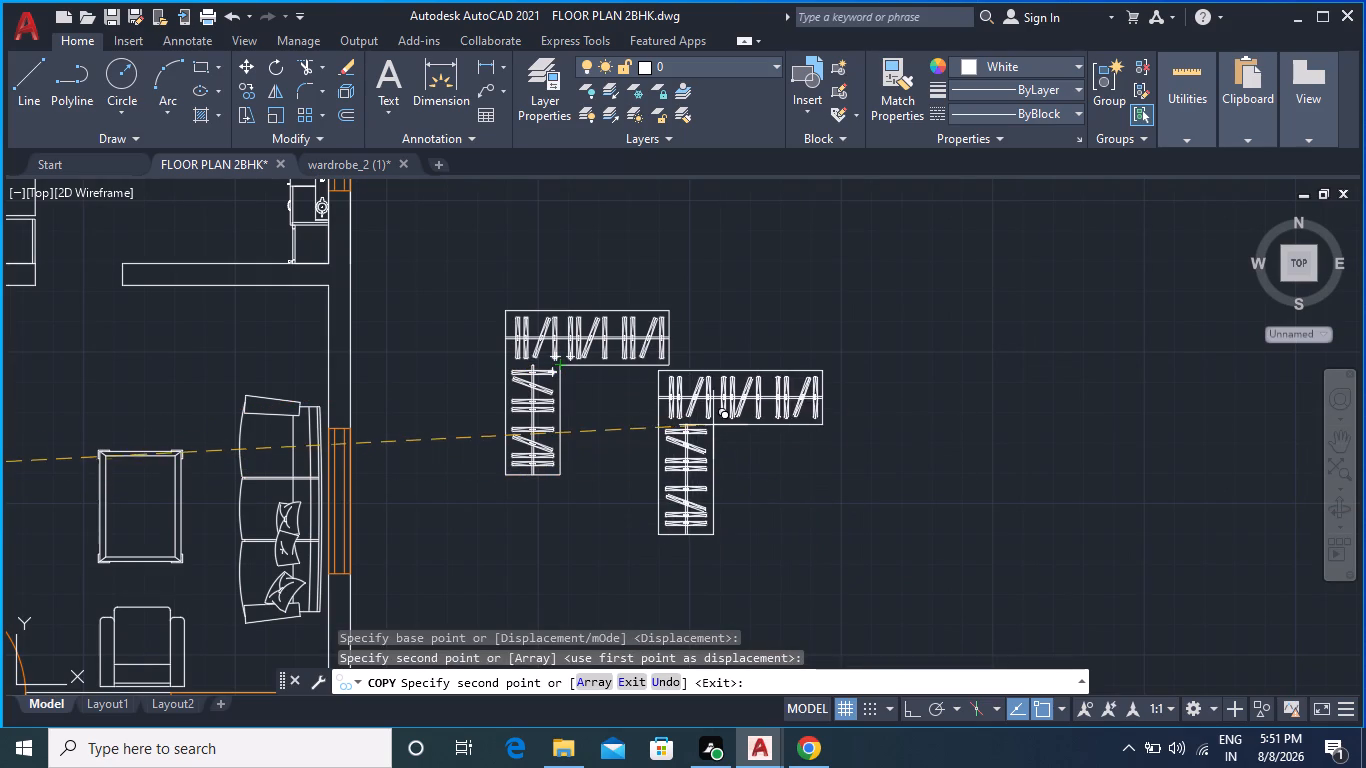
key(Escape)
Draw a line across the copied wardrobe from its inner corner to its left edge, dividing the horizontal and vertical sections.
scroll(581, 333, up, 3)
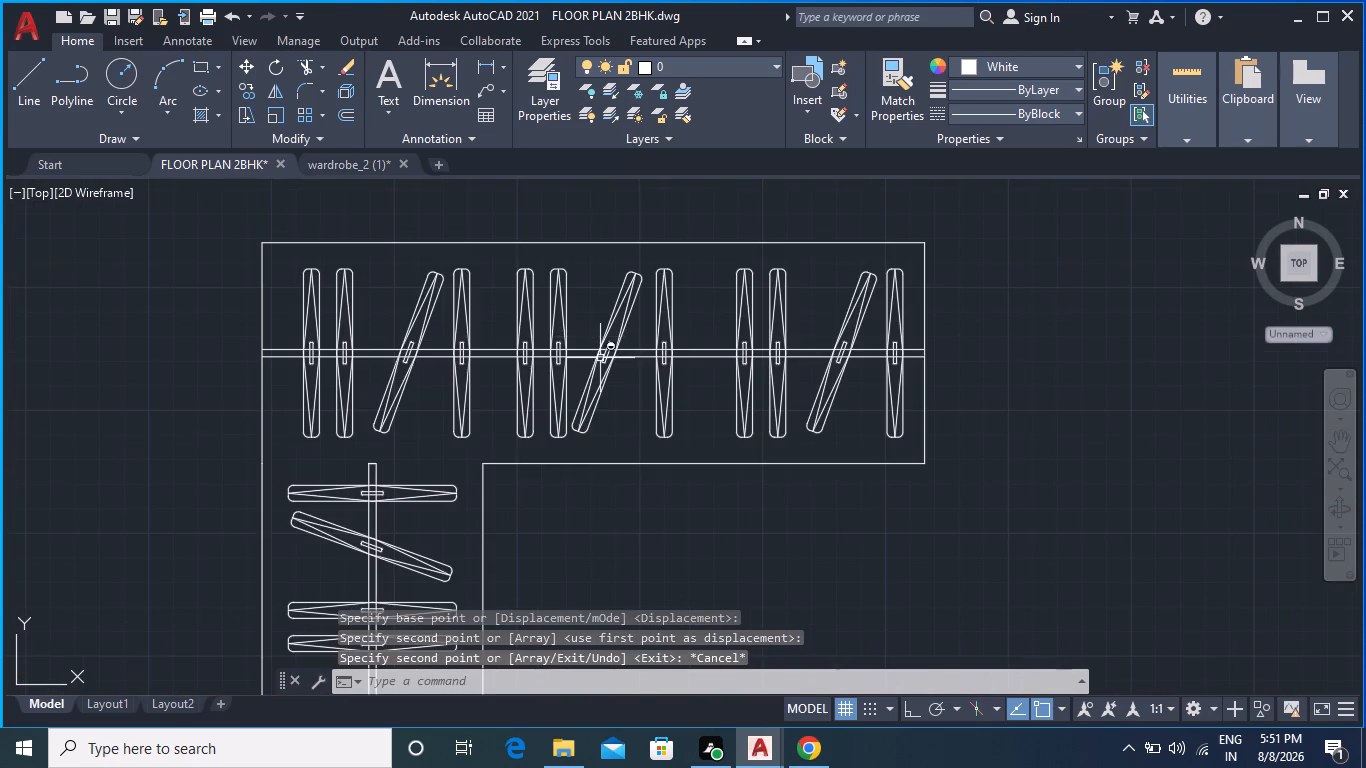
click(21, 76)
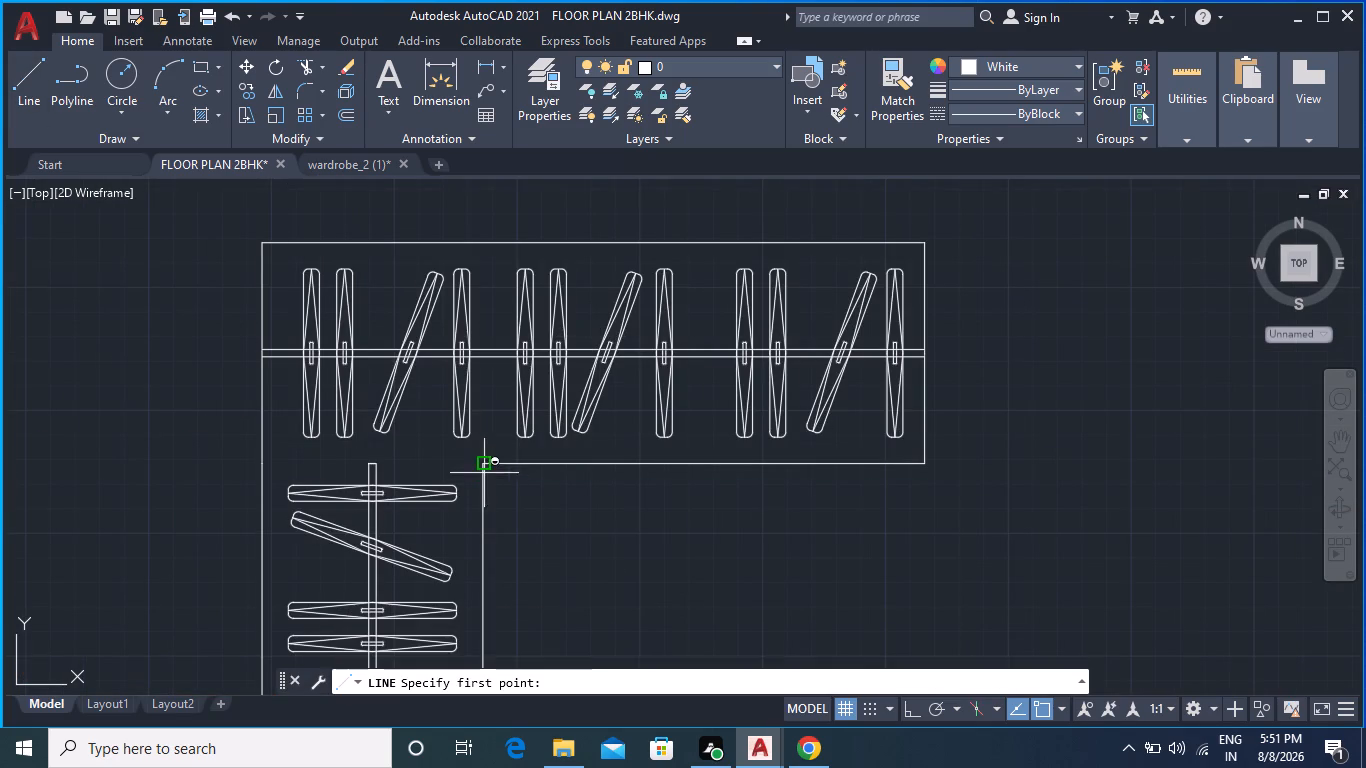
click(478, 463)
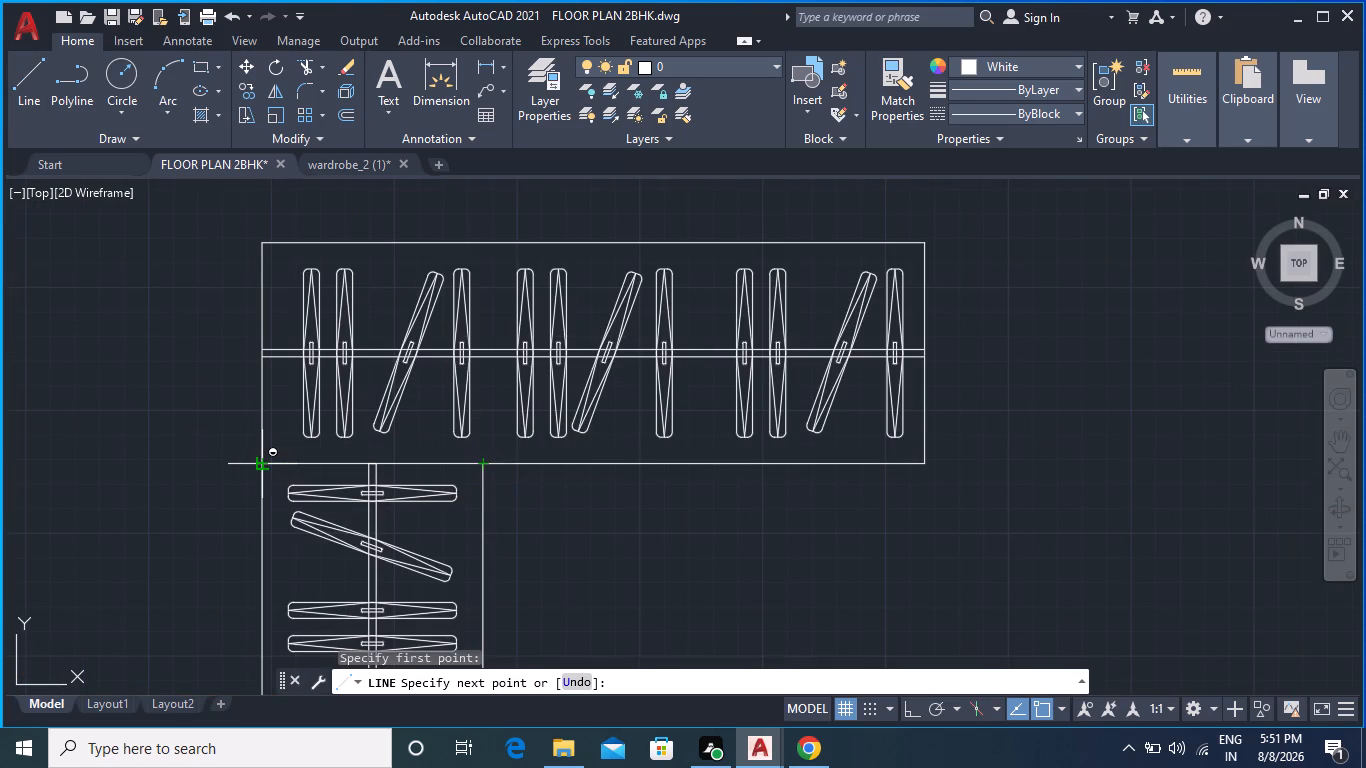
click(261, 462)
key(Escape)
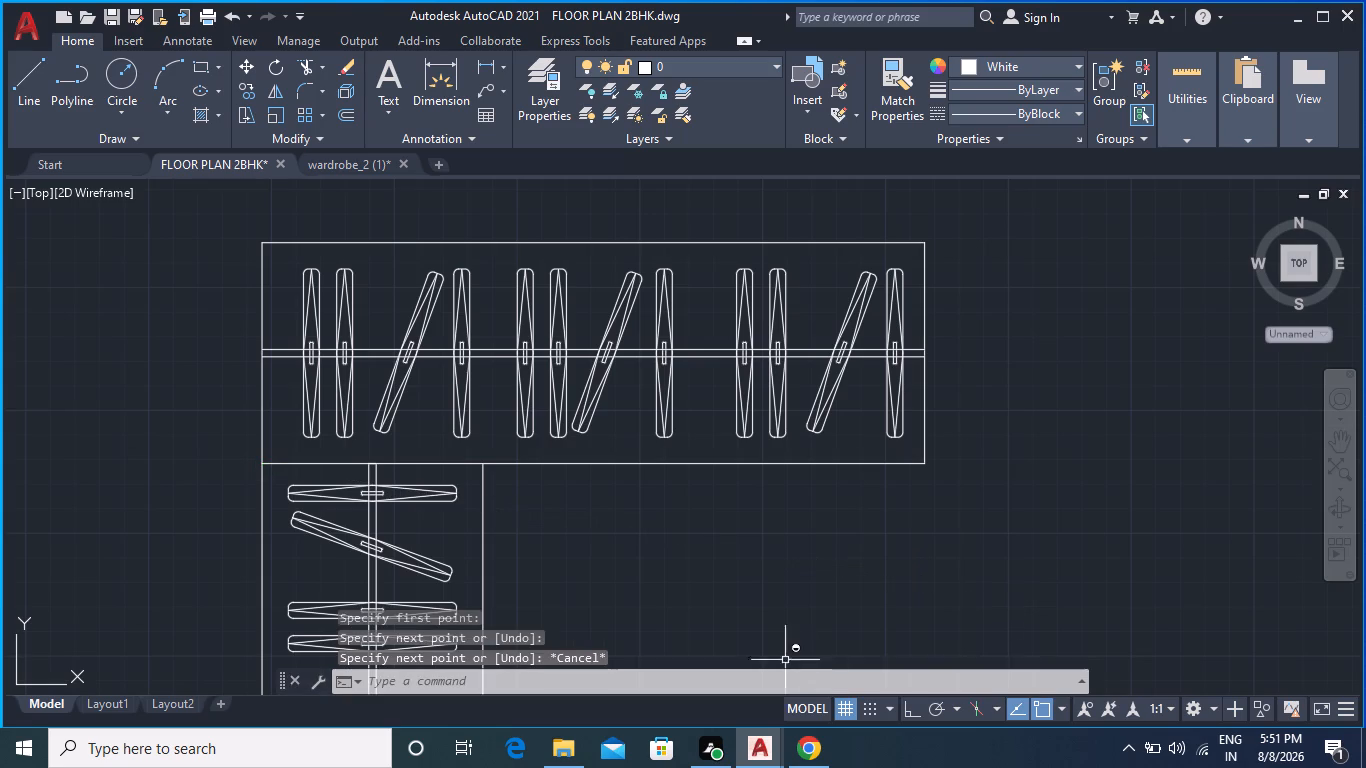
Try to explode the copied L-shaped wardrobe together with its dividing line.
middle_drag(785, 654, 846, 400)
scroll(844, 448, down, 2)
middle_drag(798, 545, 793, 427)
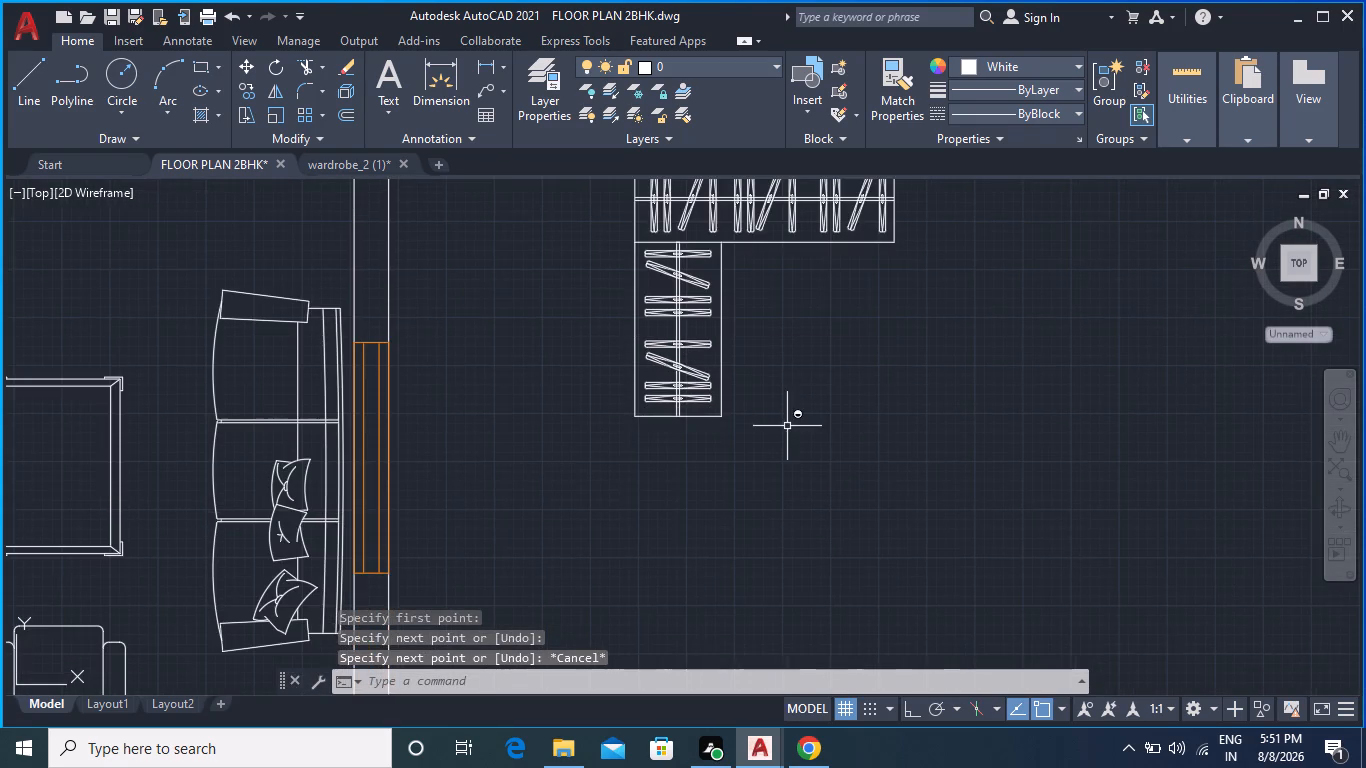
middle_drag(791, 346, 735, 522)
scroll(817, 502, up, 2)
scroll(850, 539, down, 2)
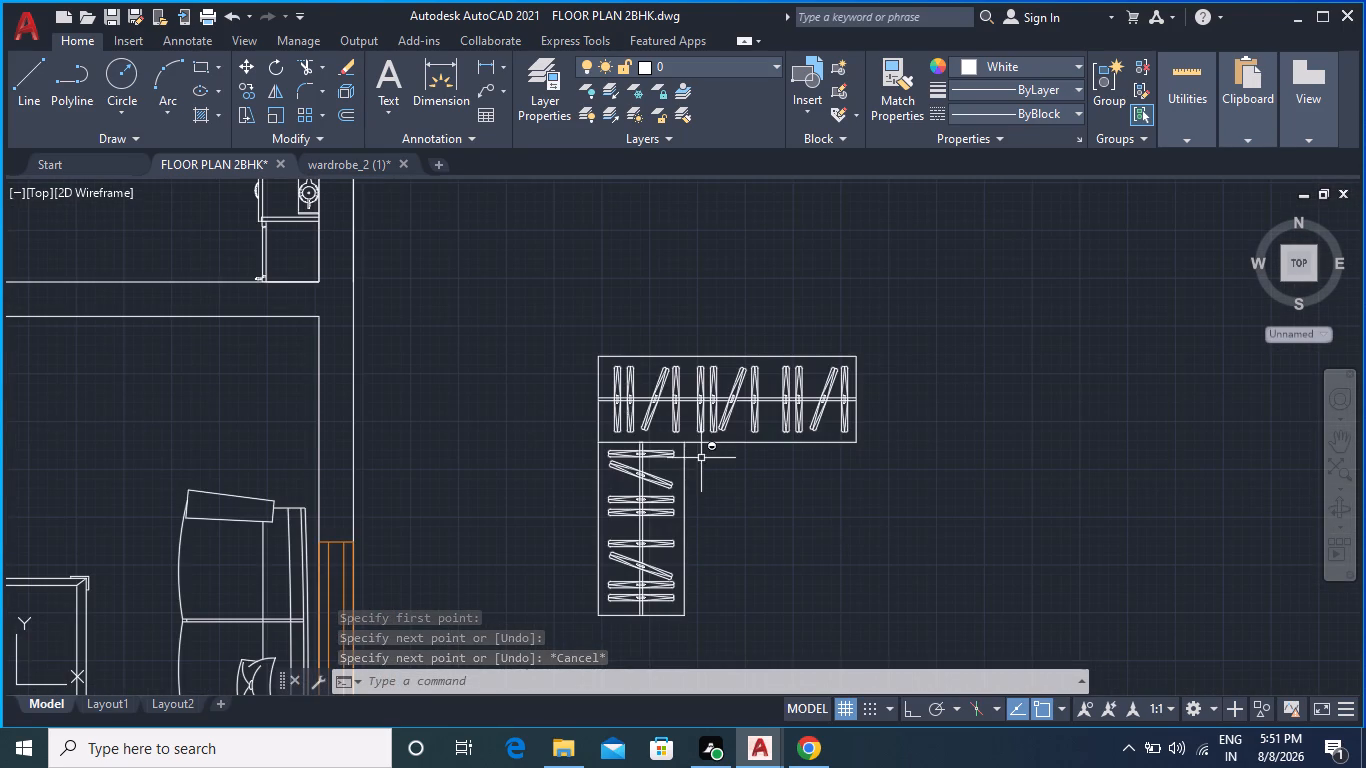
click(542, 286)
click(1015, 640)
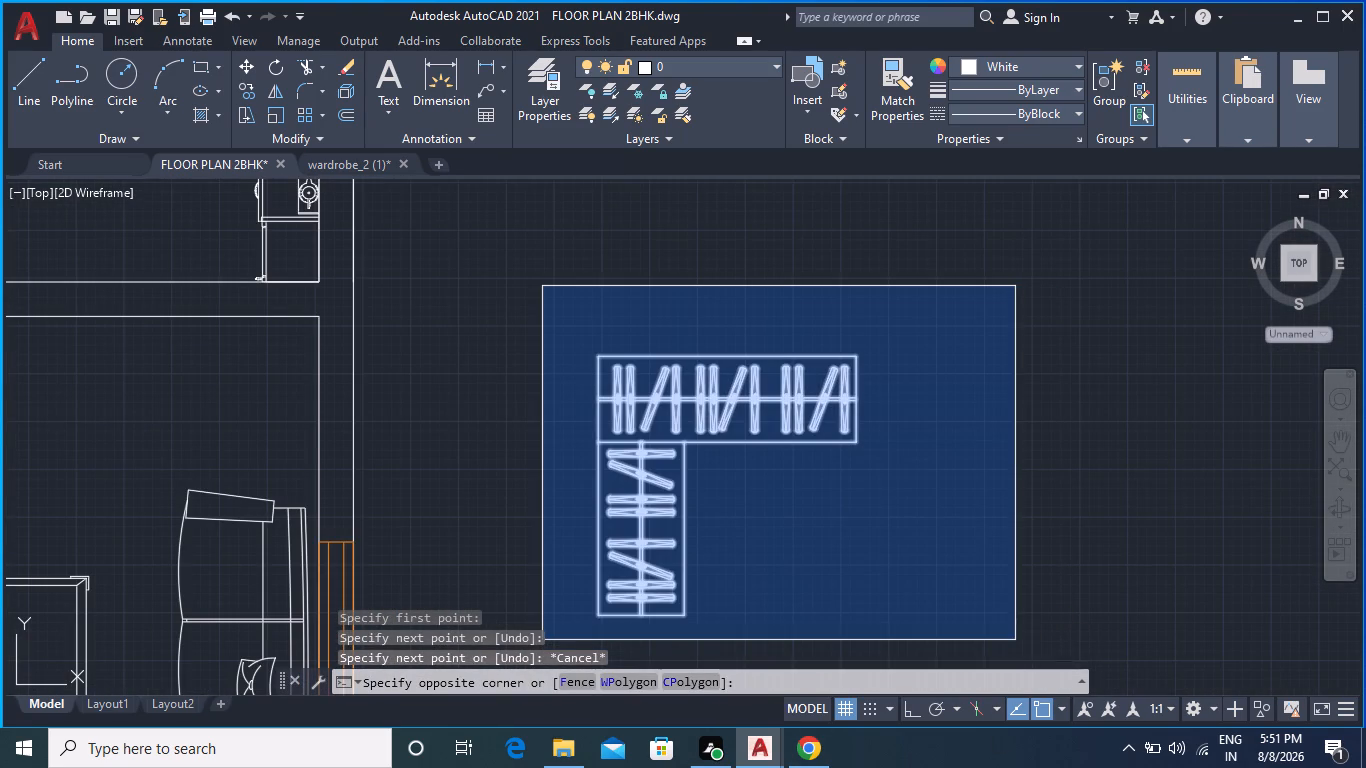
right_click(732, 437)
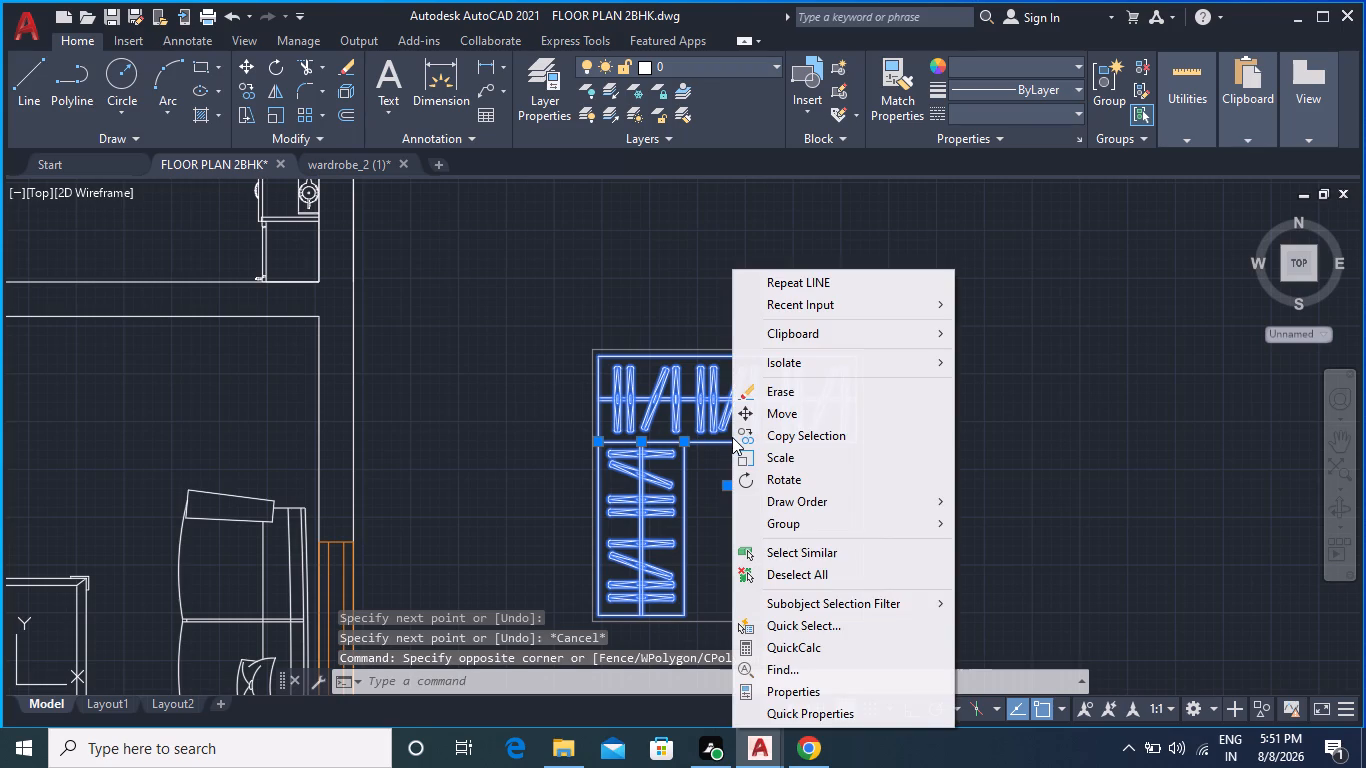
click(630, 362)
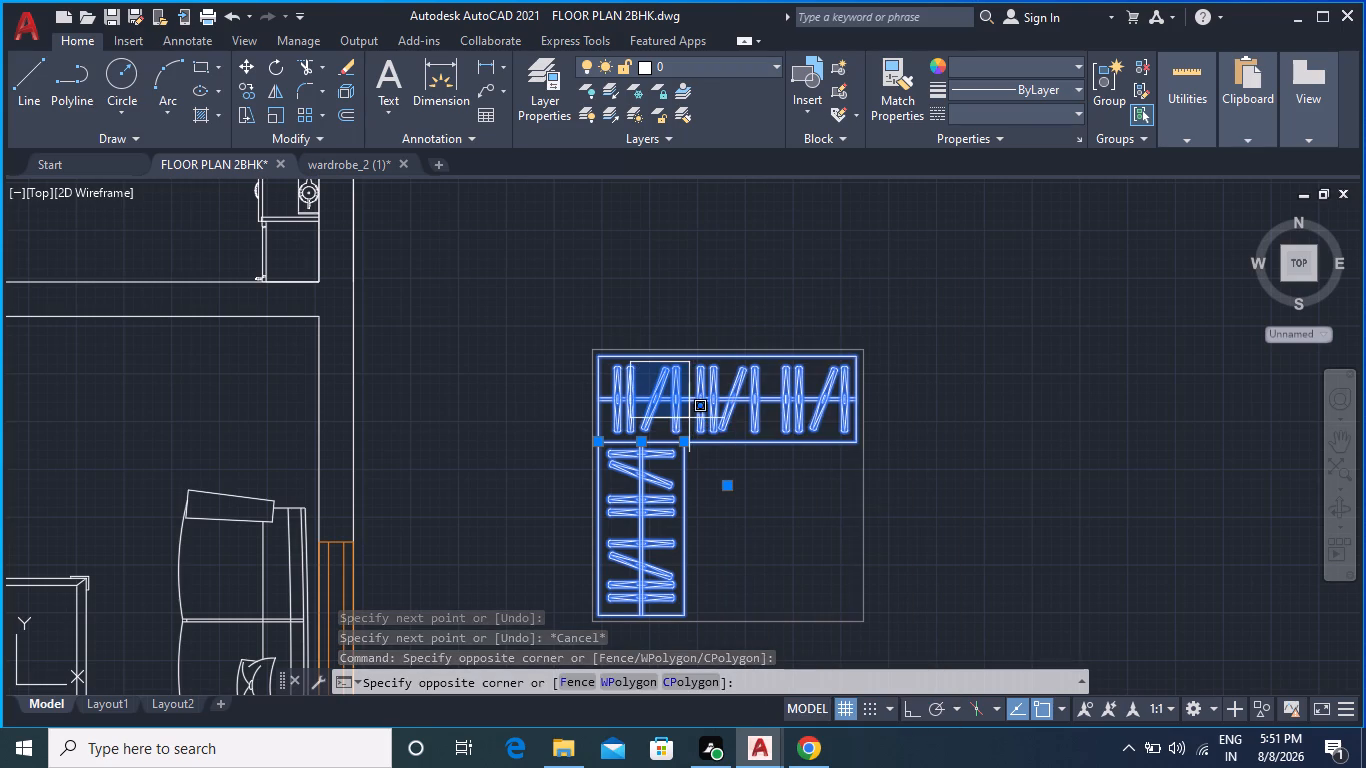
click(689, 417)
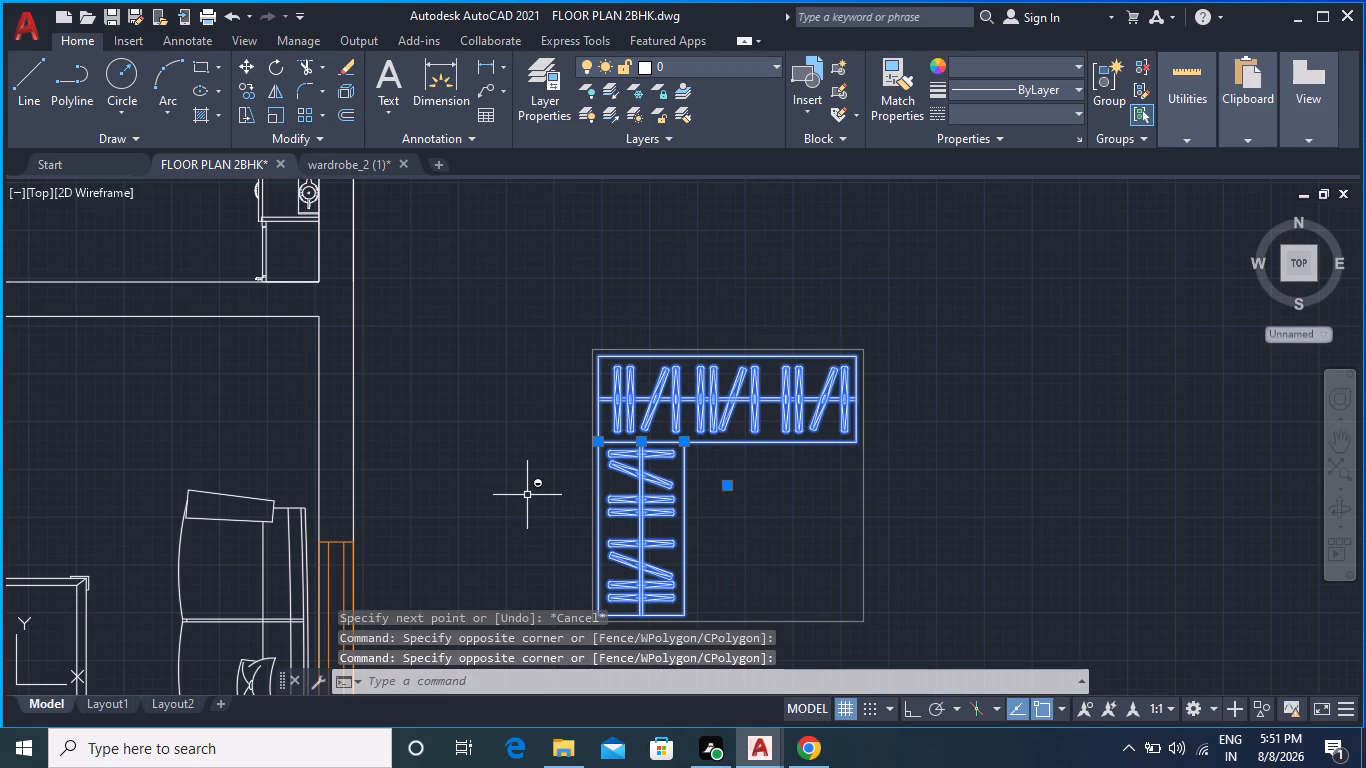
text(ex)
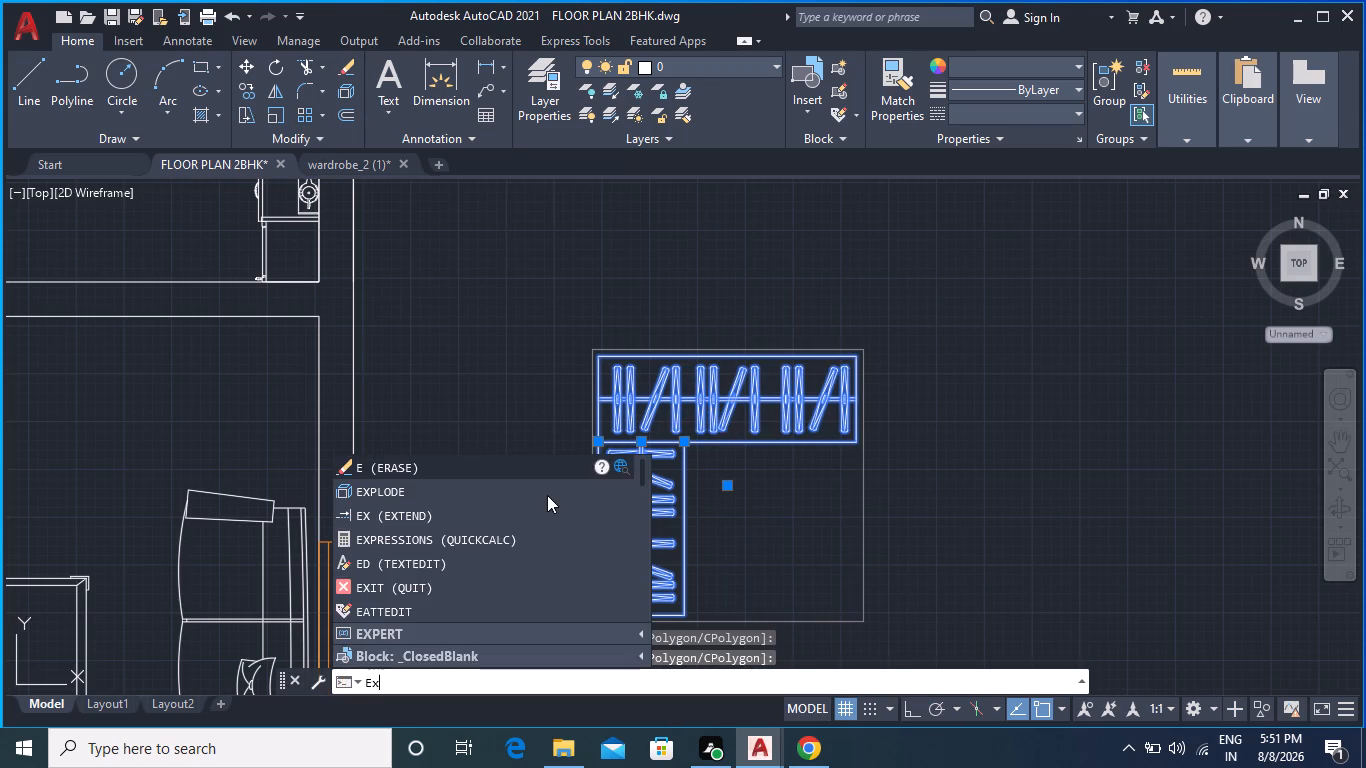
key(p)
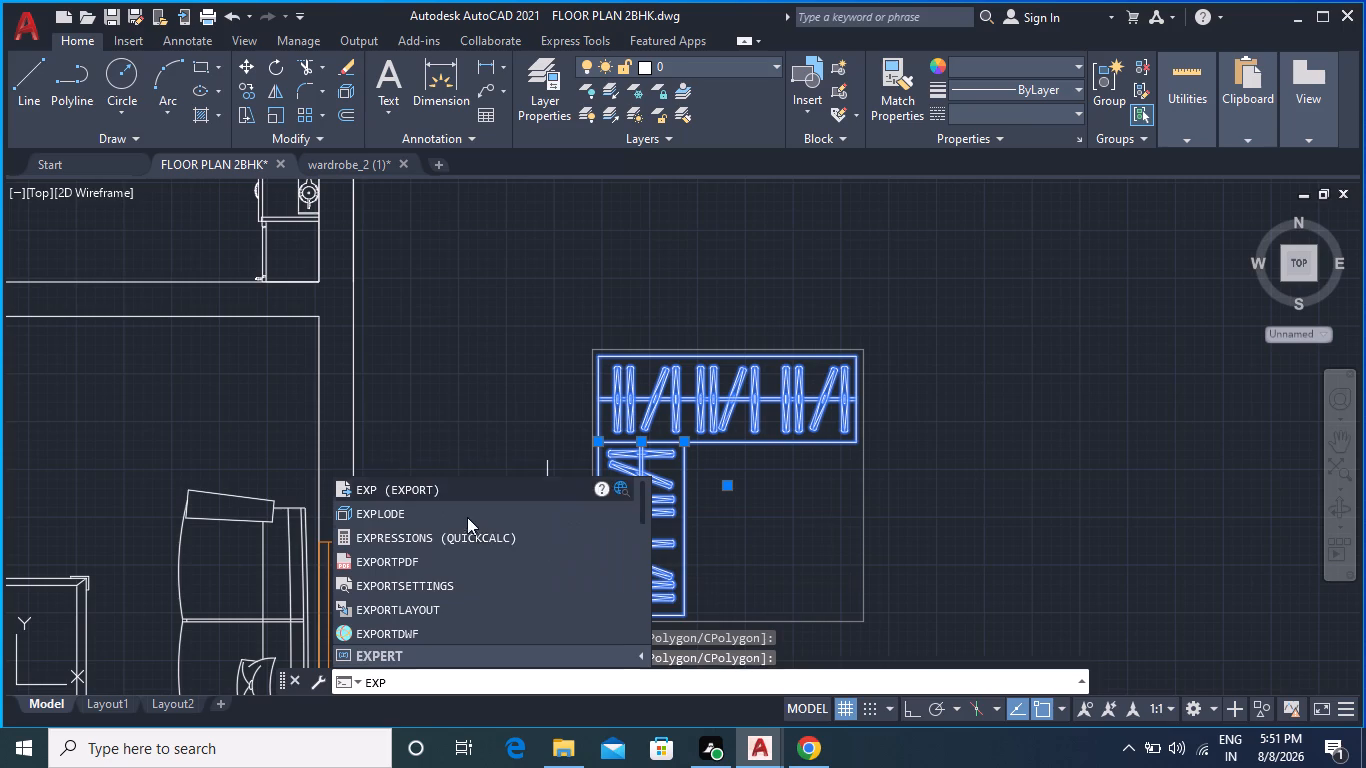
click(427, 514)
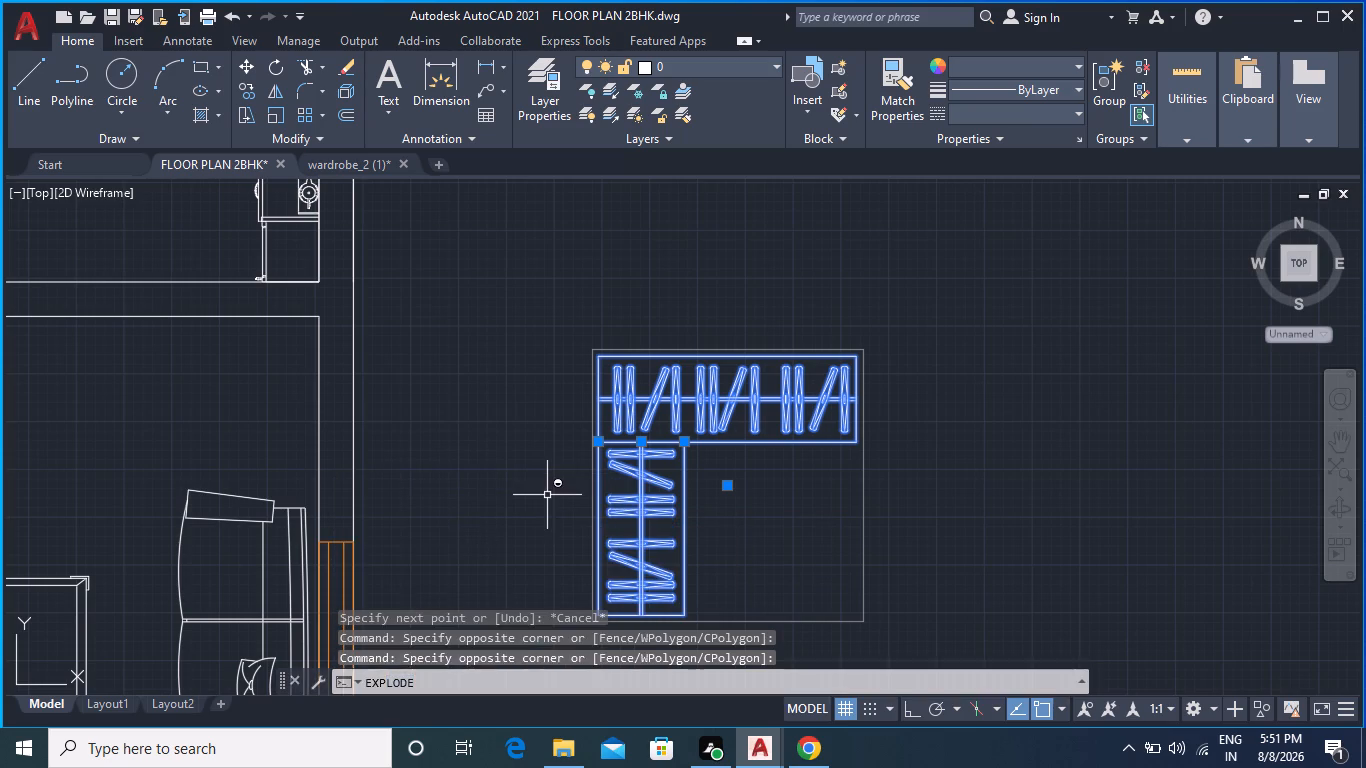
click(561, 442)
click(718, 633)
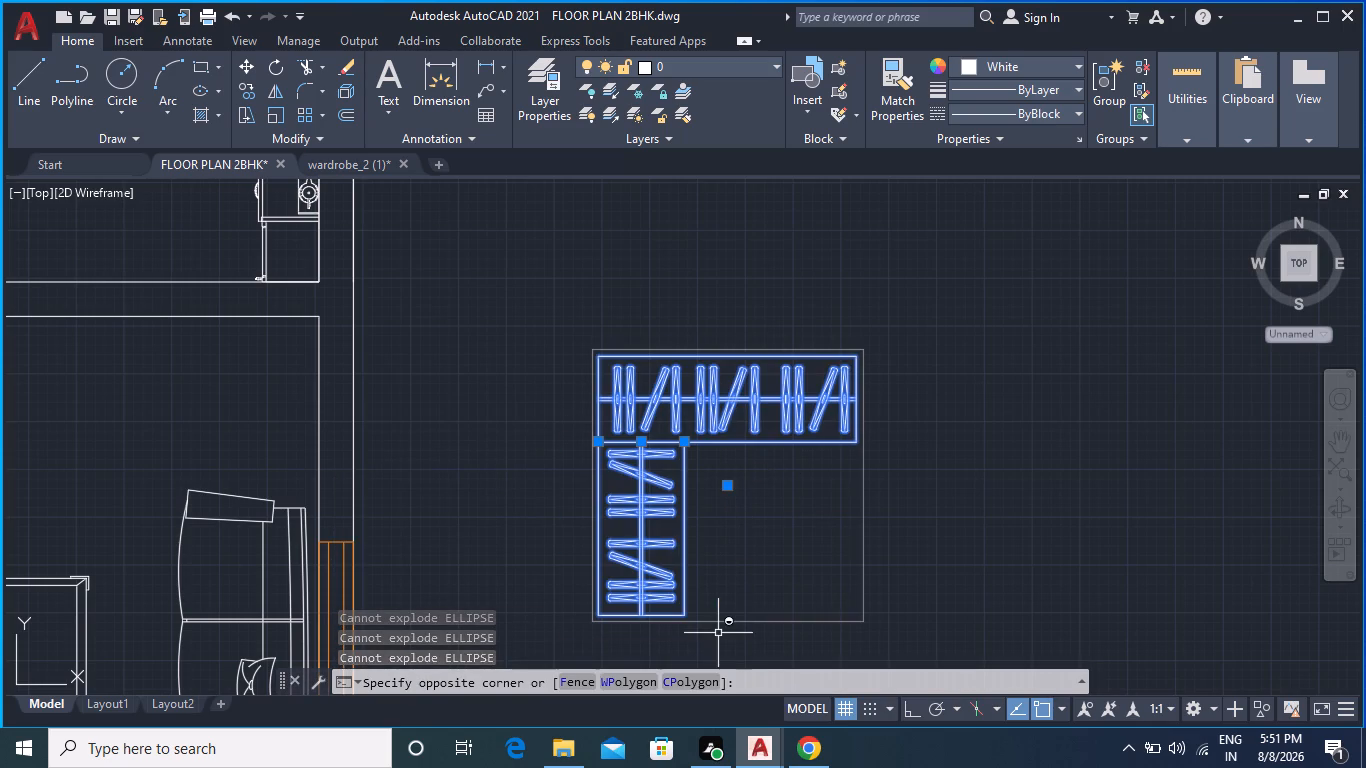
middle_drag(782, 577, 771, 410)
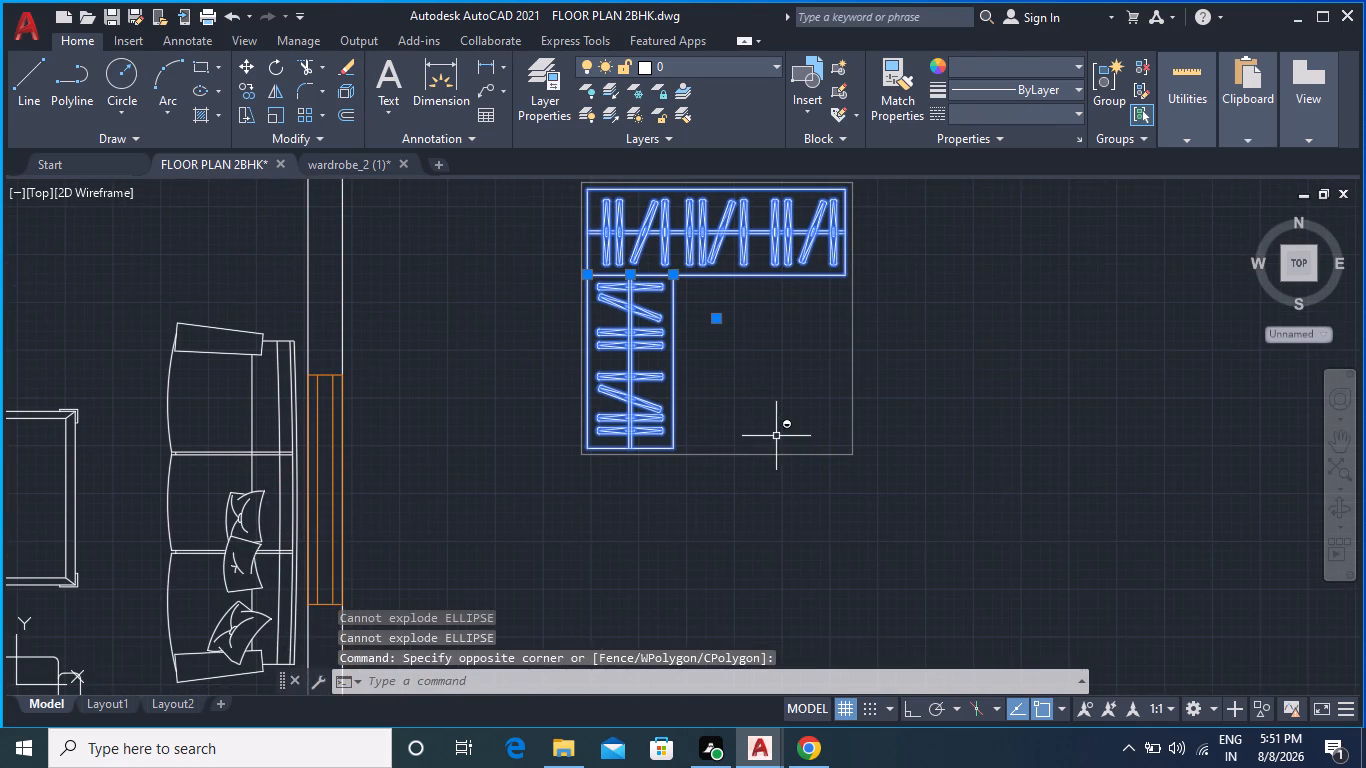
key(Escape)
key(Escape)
Trim away the copied wardrobe's vertical-section side edges and the two rod line segments between the dividing line and the first hanger.
scroll(677, 273, up, 2)
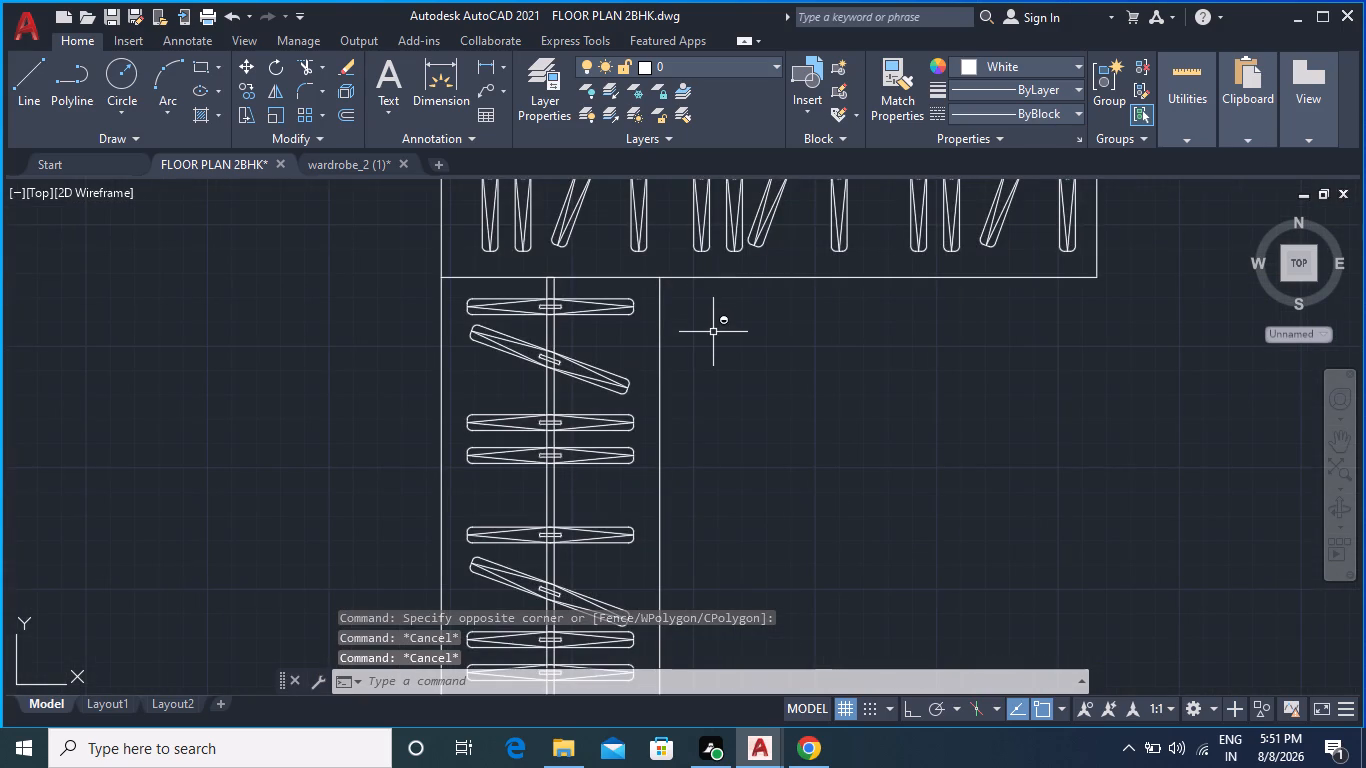
text(tr)
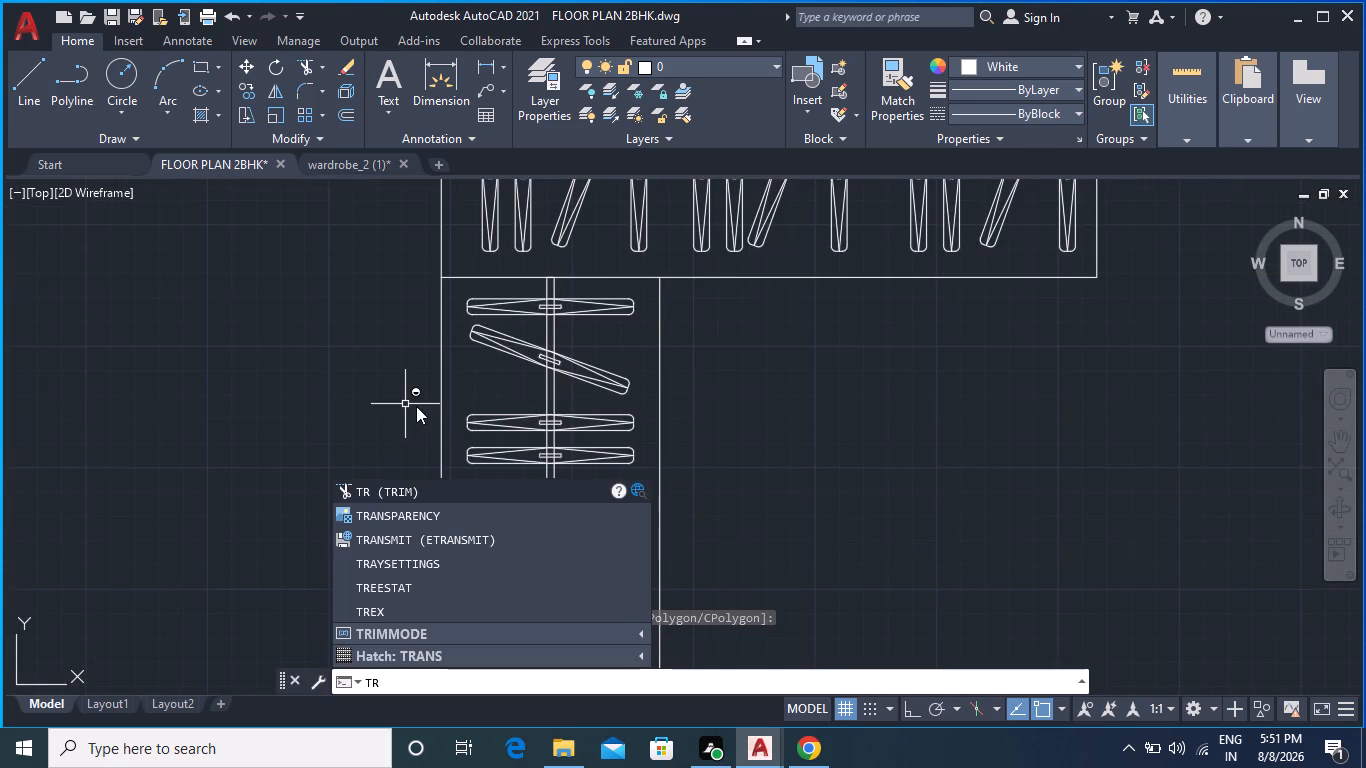
click(389, 491)
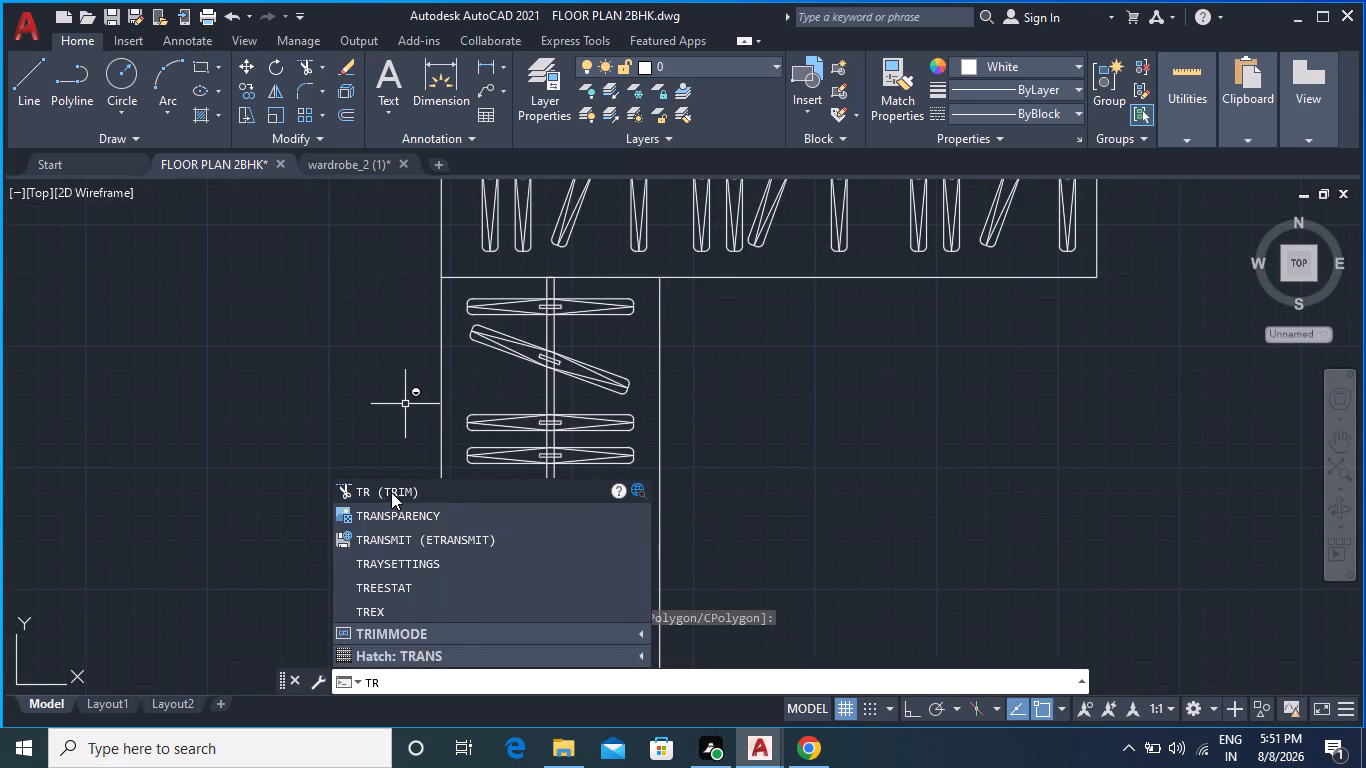
scroll(856, 326, down, 1)
middle_drag(847, 382, 779, 431)
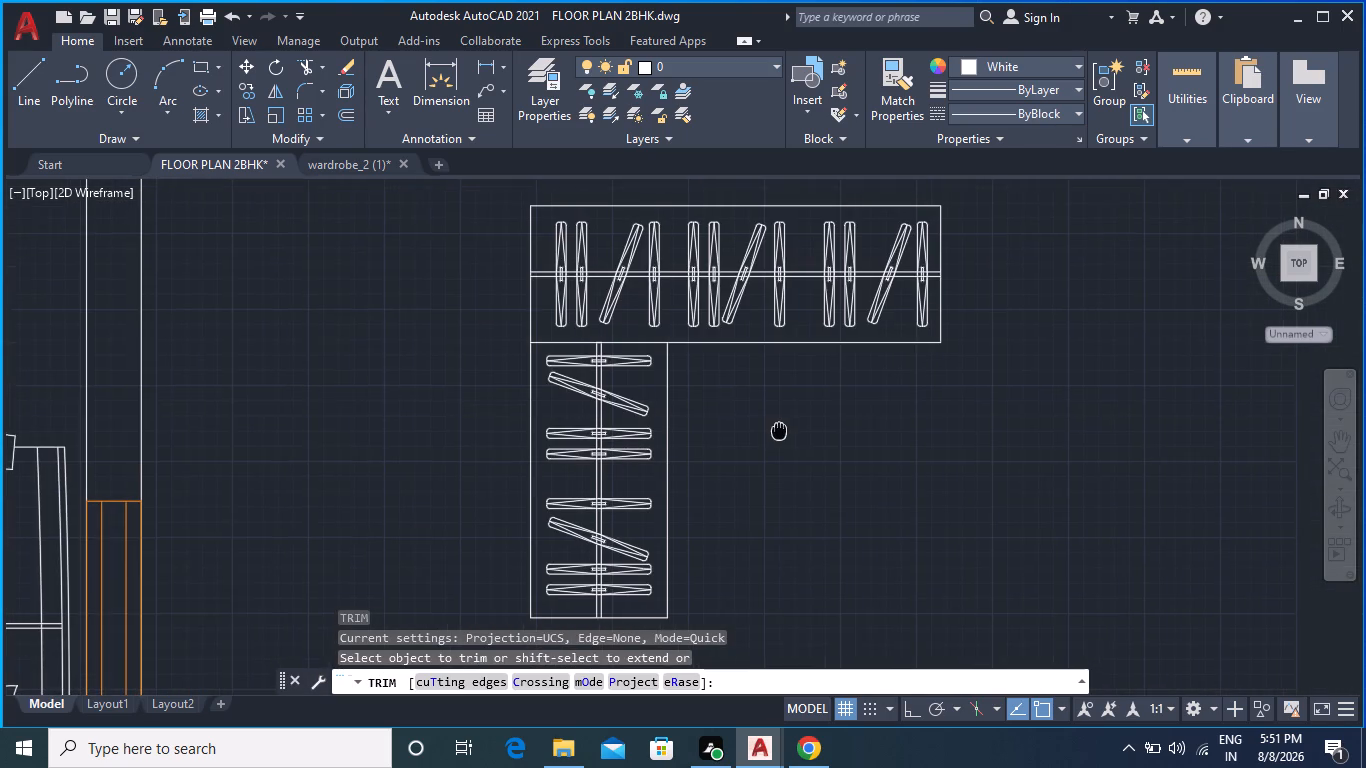
click(665, 373)
scroll(594, 352, up, 3)
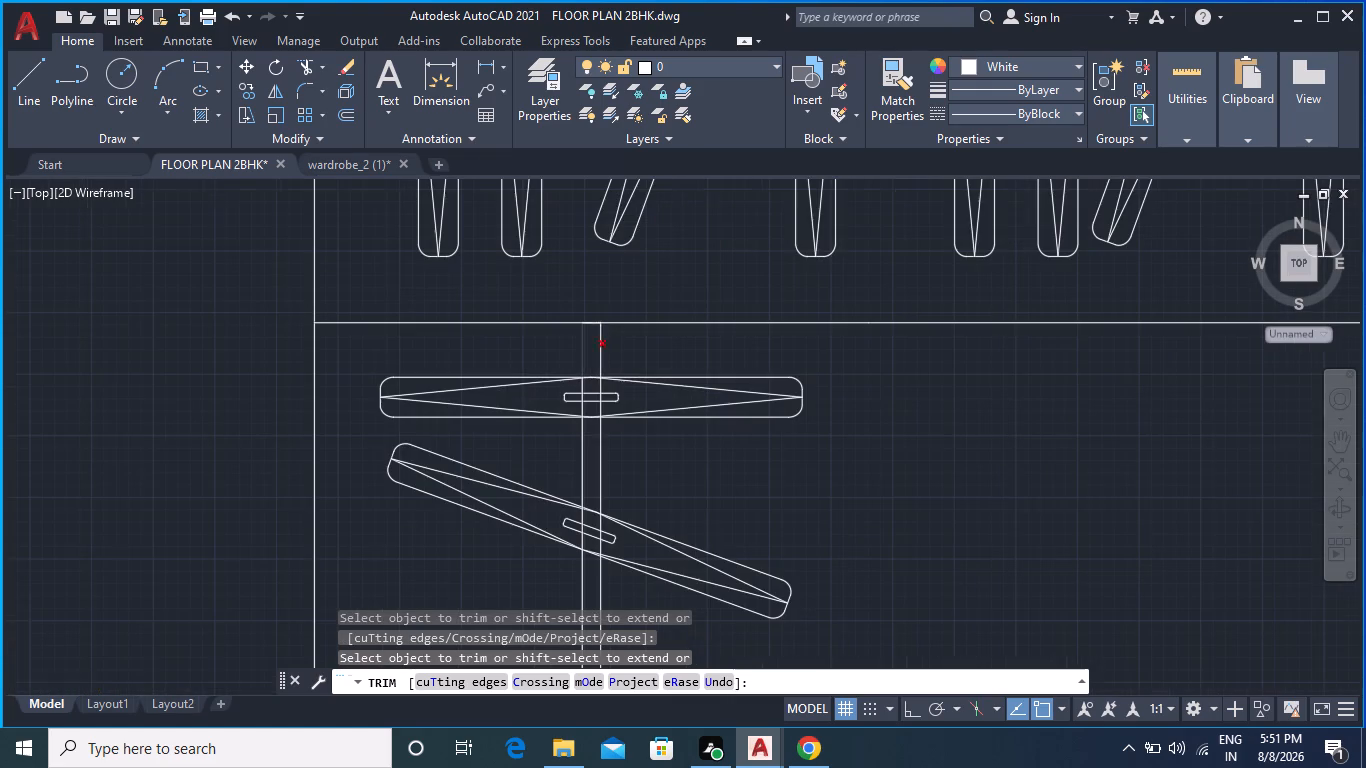
click(582, 348)
click(601, 348)
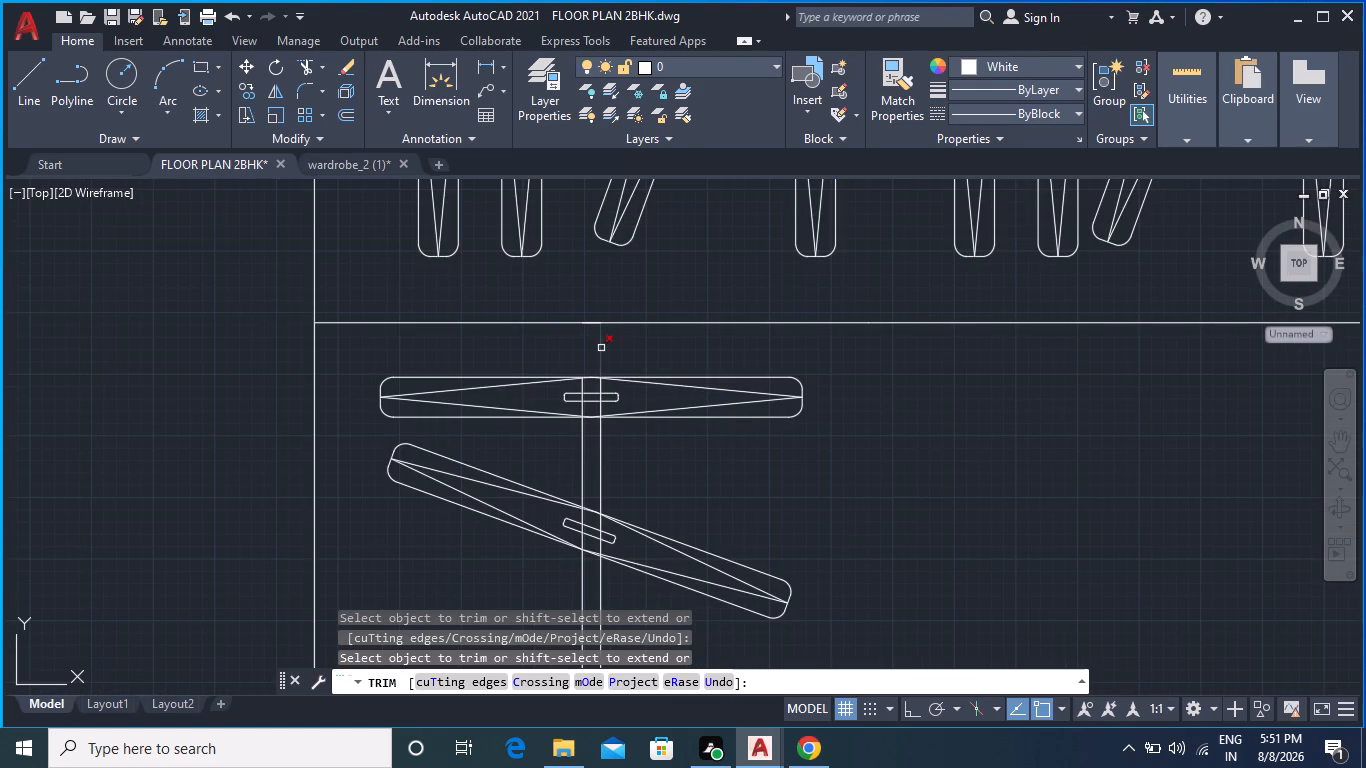
click(316, 351)
scroll(501, 376, down, 1)
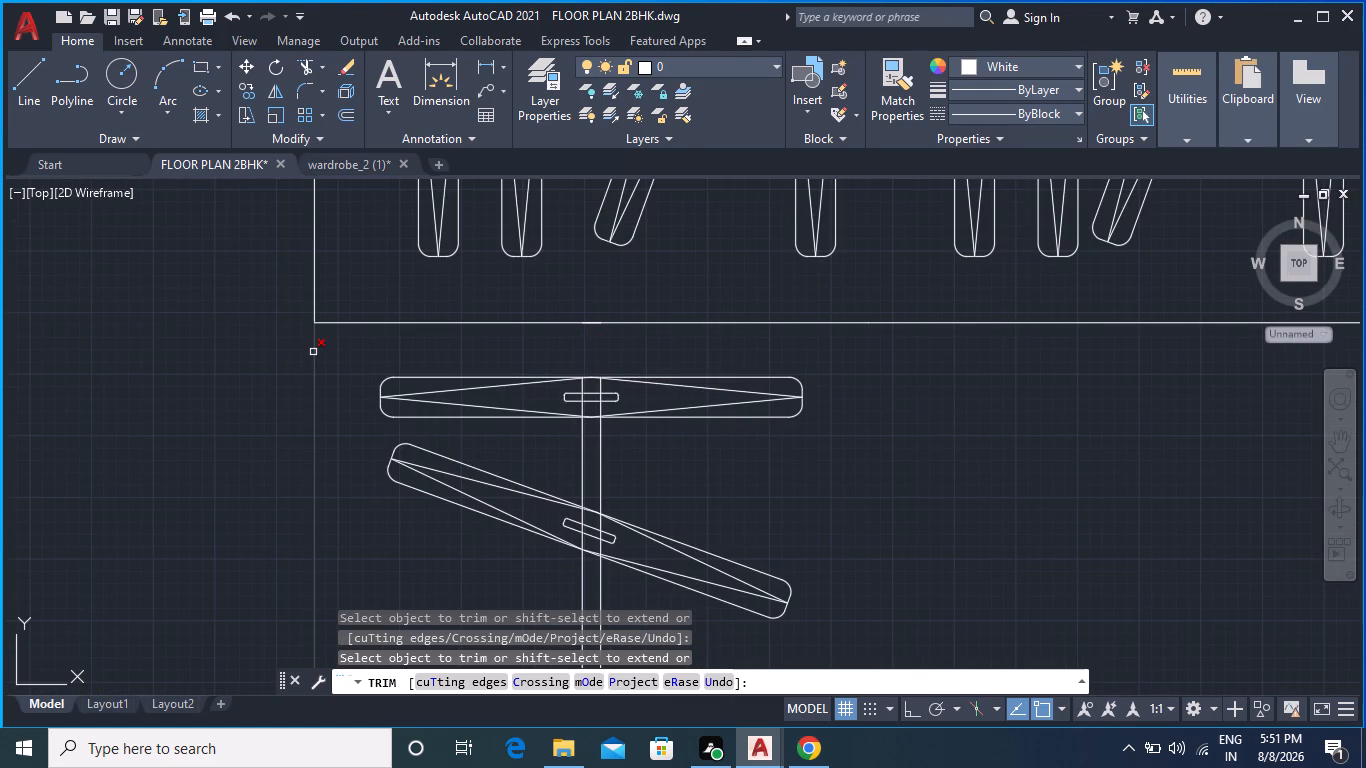
scroll(313, 352, down, 1)
scroll(670, 419, down, 2)
key(Escape)
key(Escape)
key(Escape)
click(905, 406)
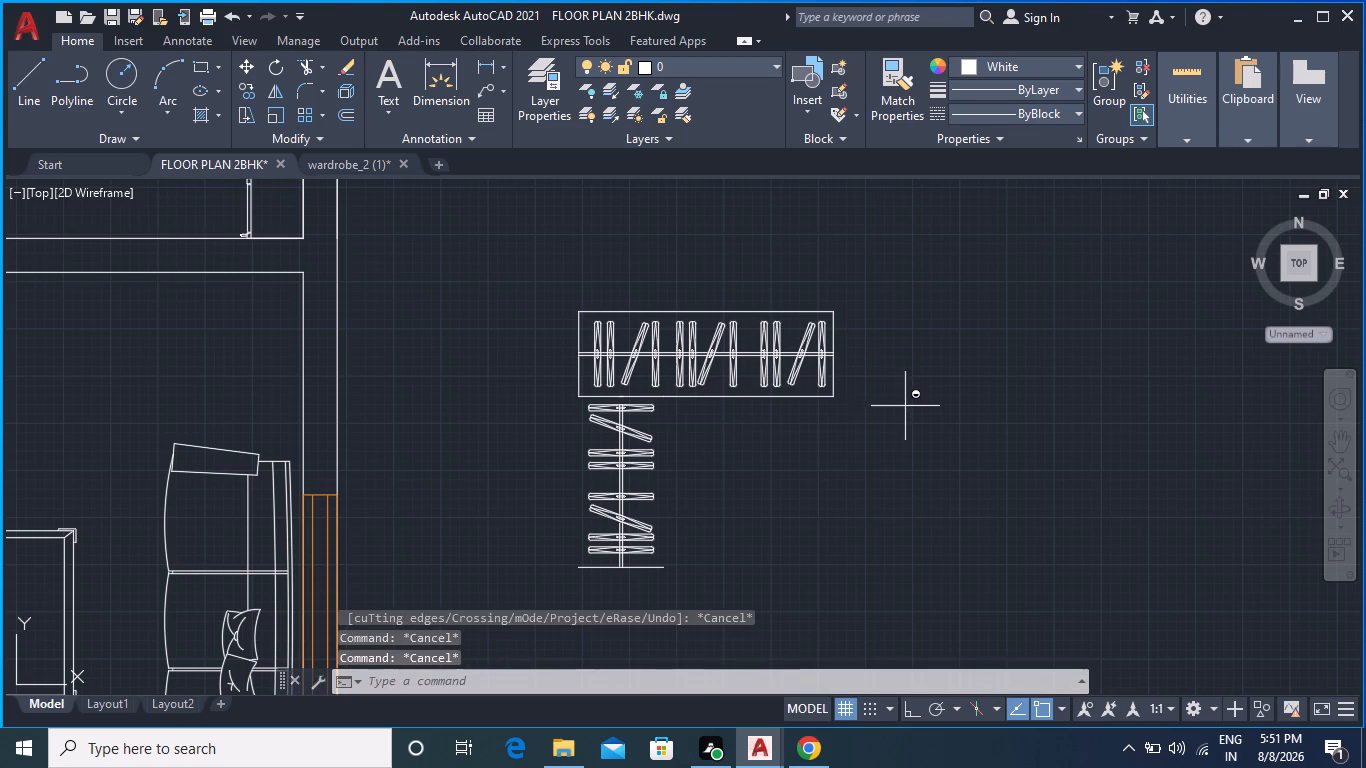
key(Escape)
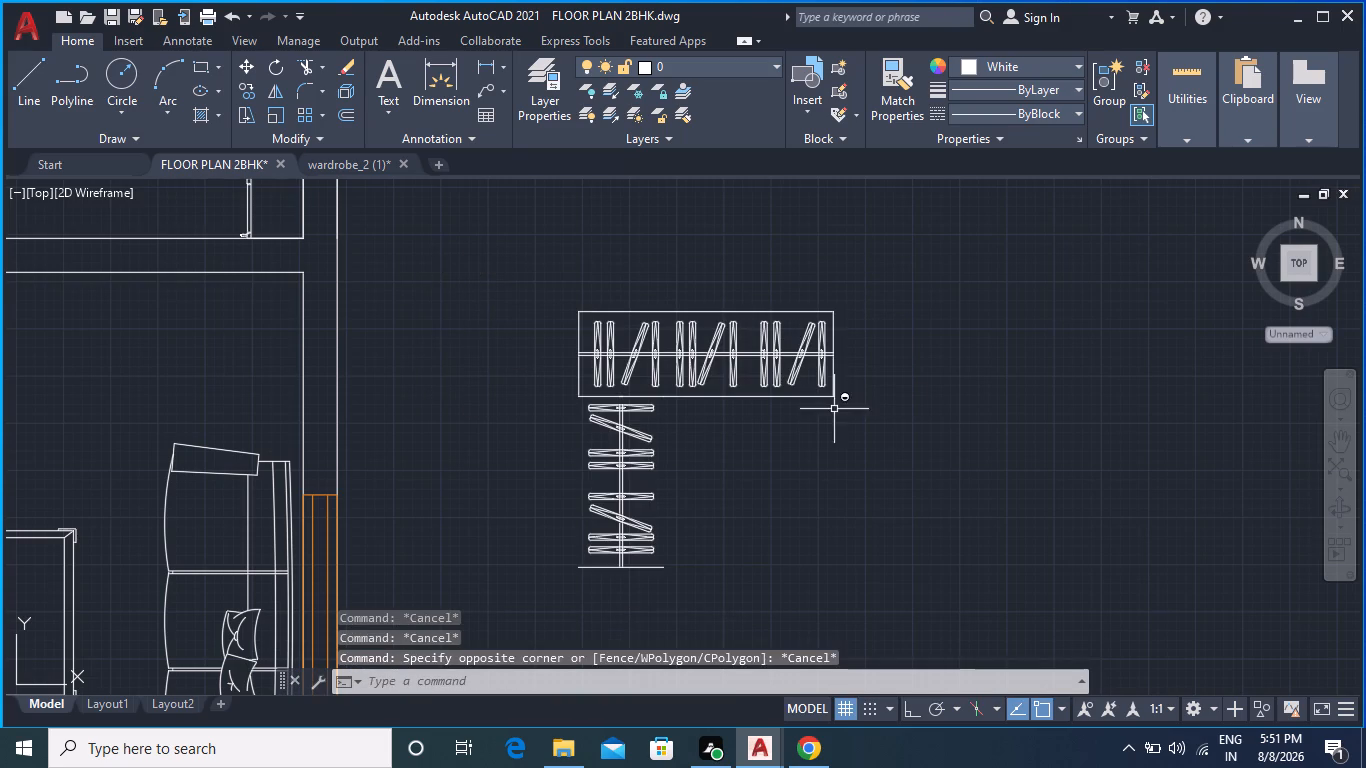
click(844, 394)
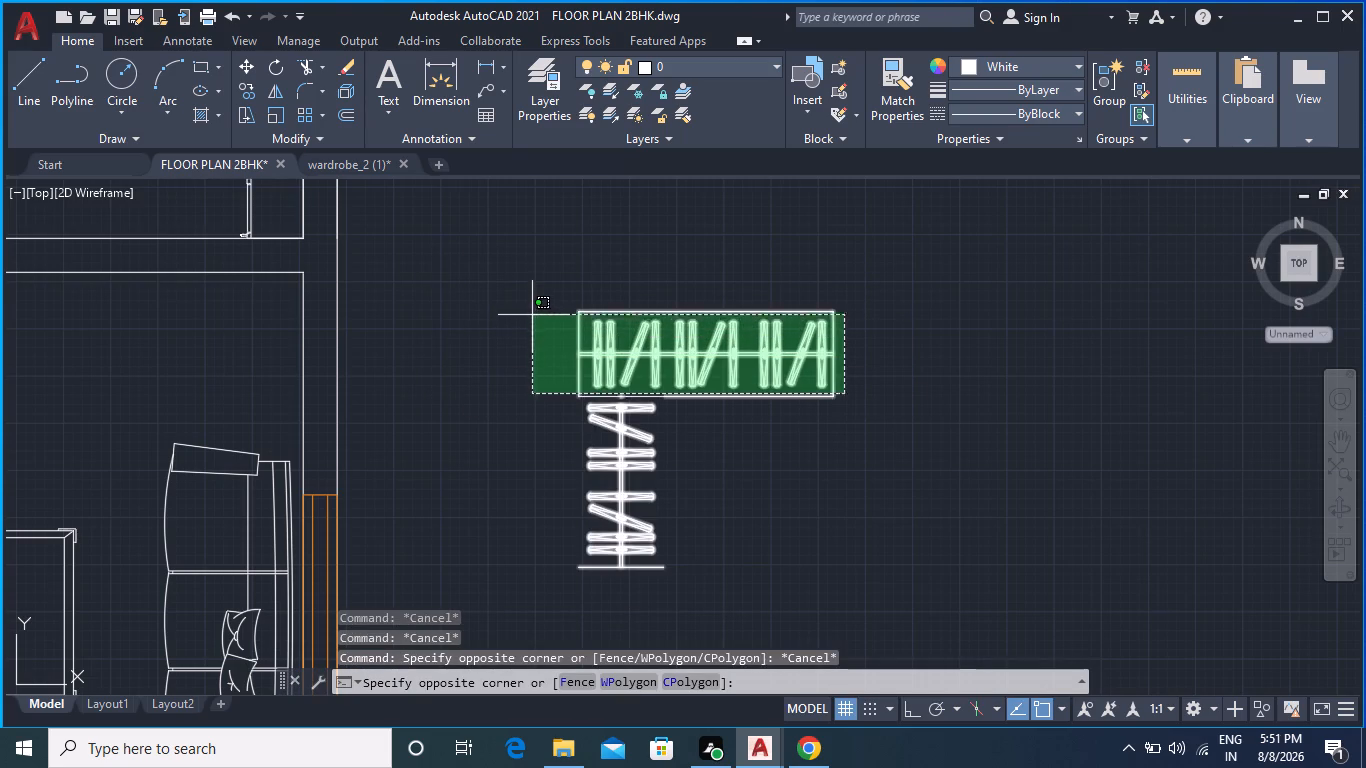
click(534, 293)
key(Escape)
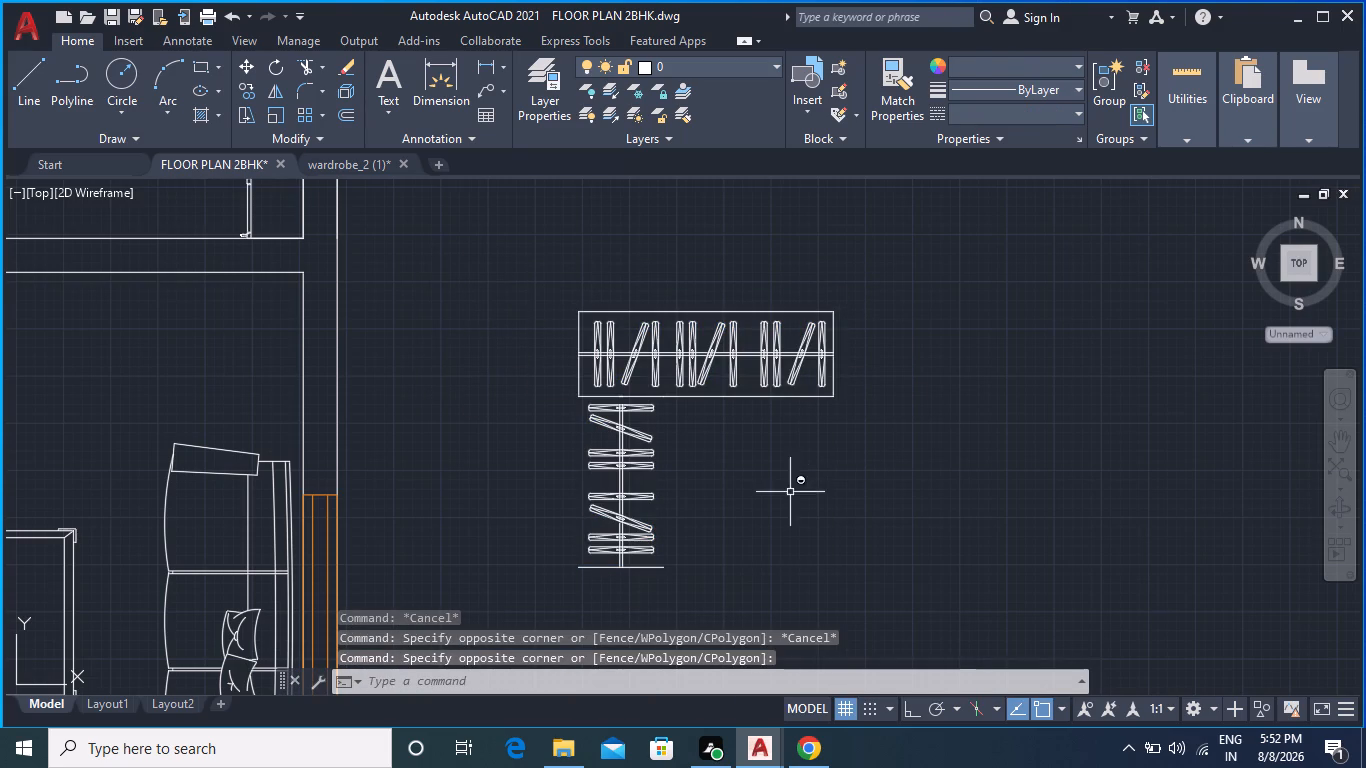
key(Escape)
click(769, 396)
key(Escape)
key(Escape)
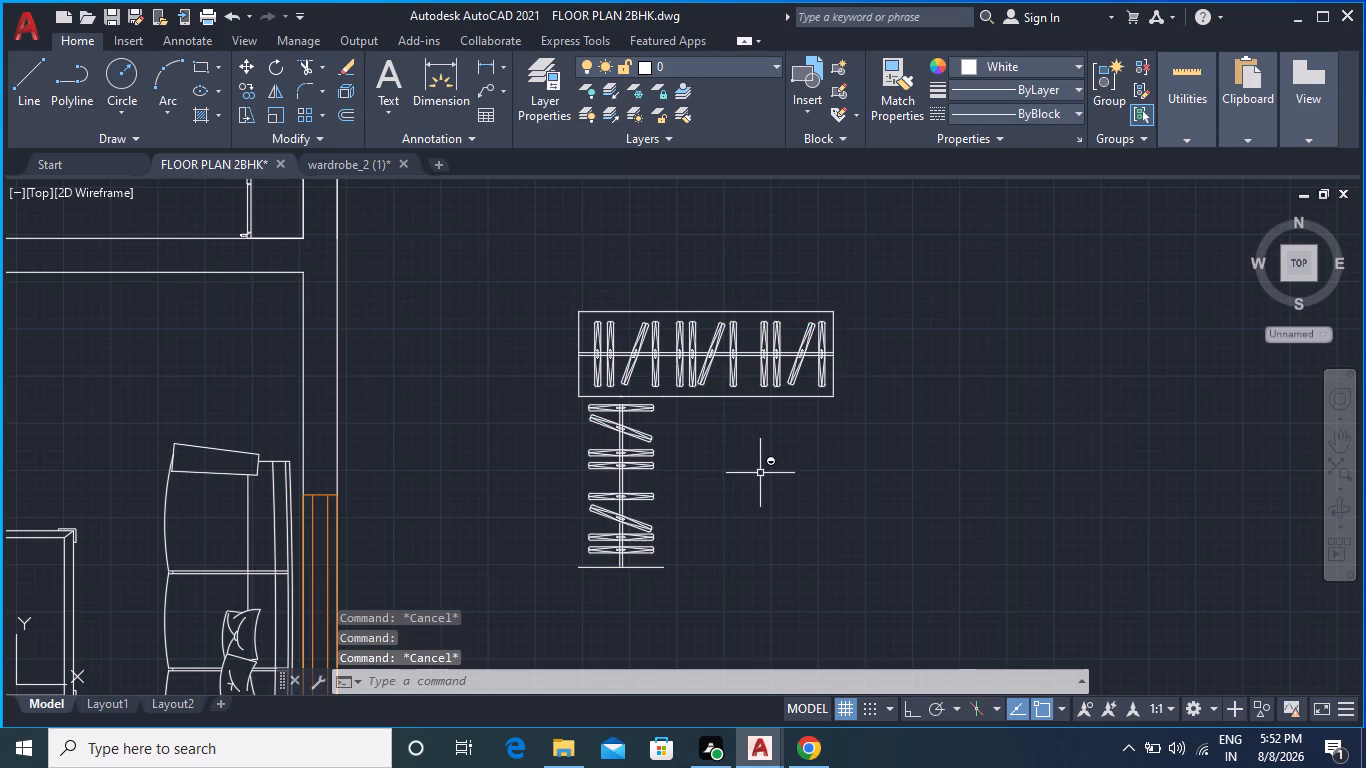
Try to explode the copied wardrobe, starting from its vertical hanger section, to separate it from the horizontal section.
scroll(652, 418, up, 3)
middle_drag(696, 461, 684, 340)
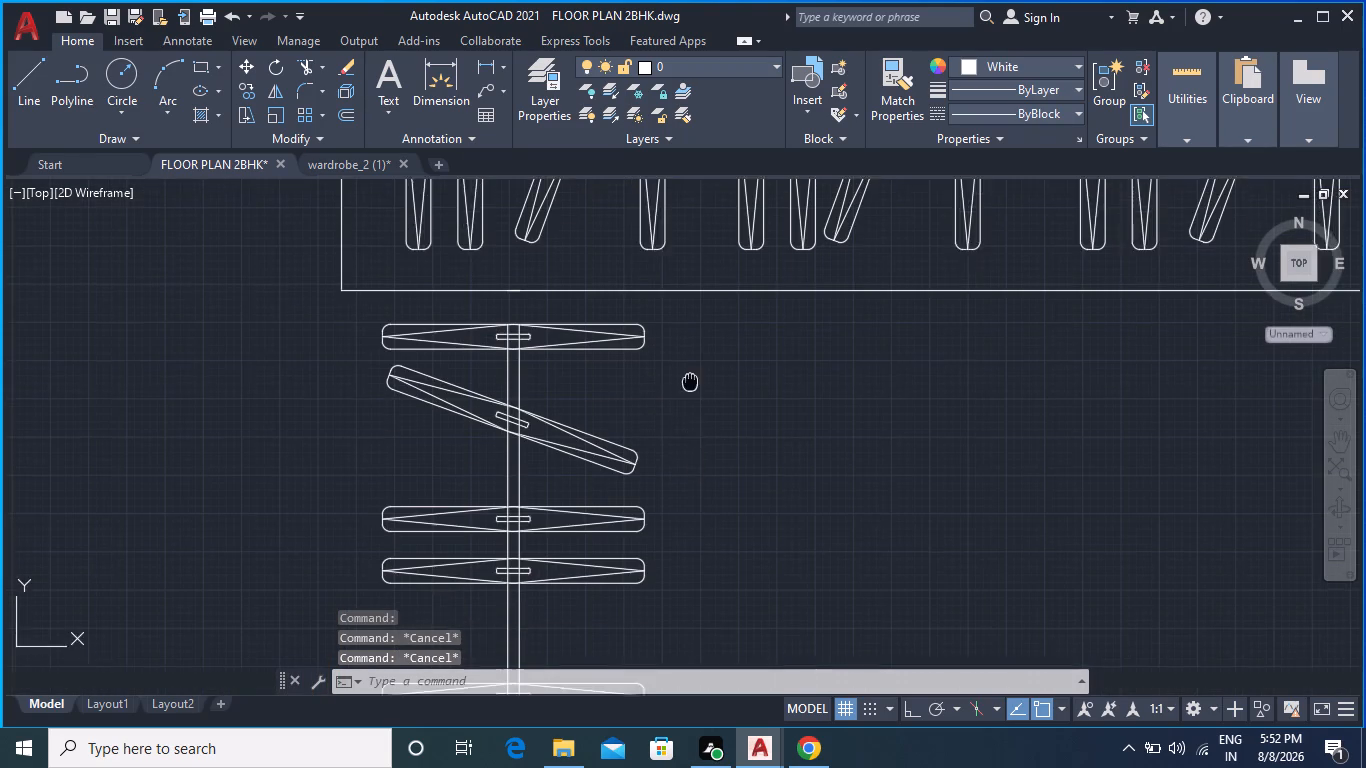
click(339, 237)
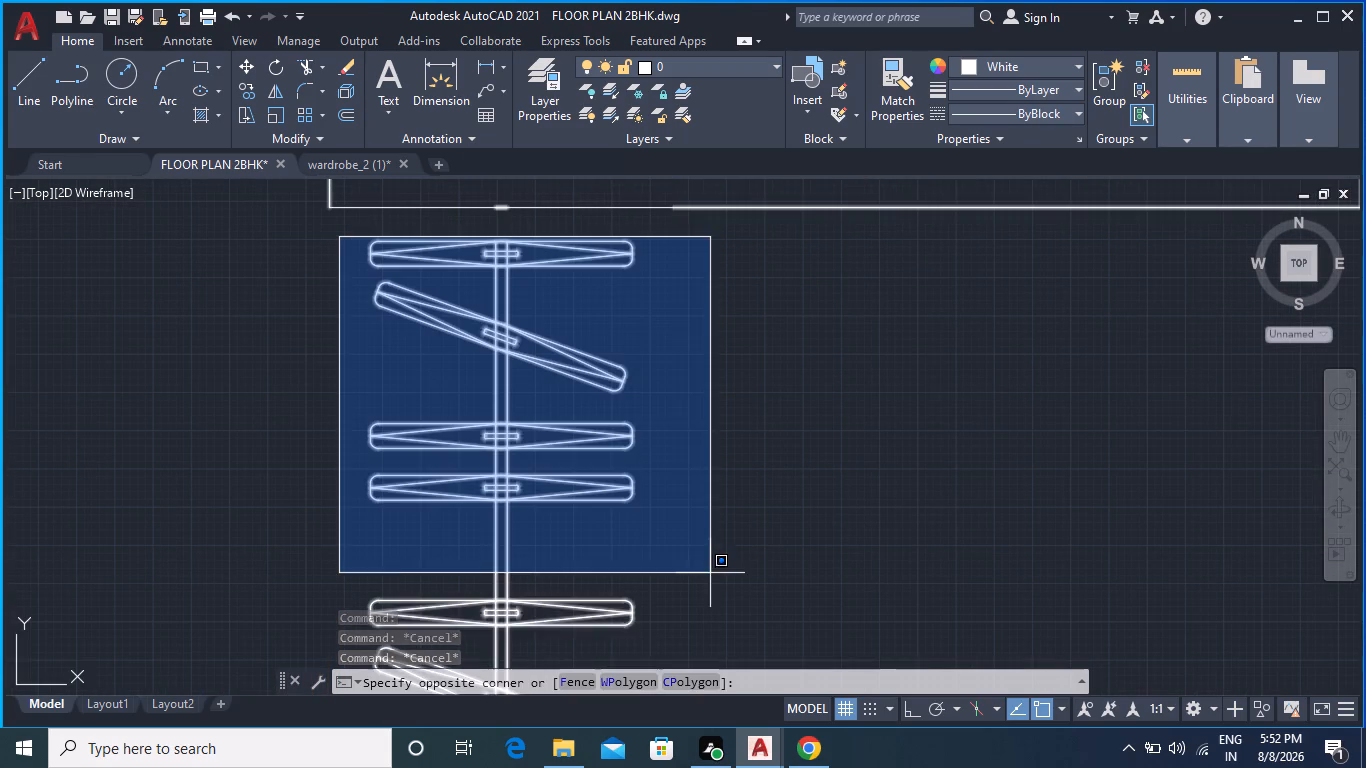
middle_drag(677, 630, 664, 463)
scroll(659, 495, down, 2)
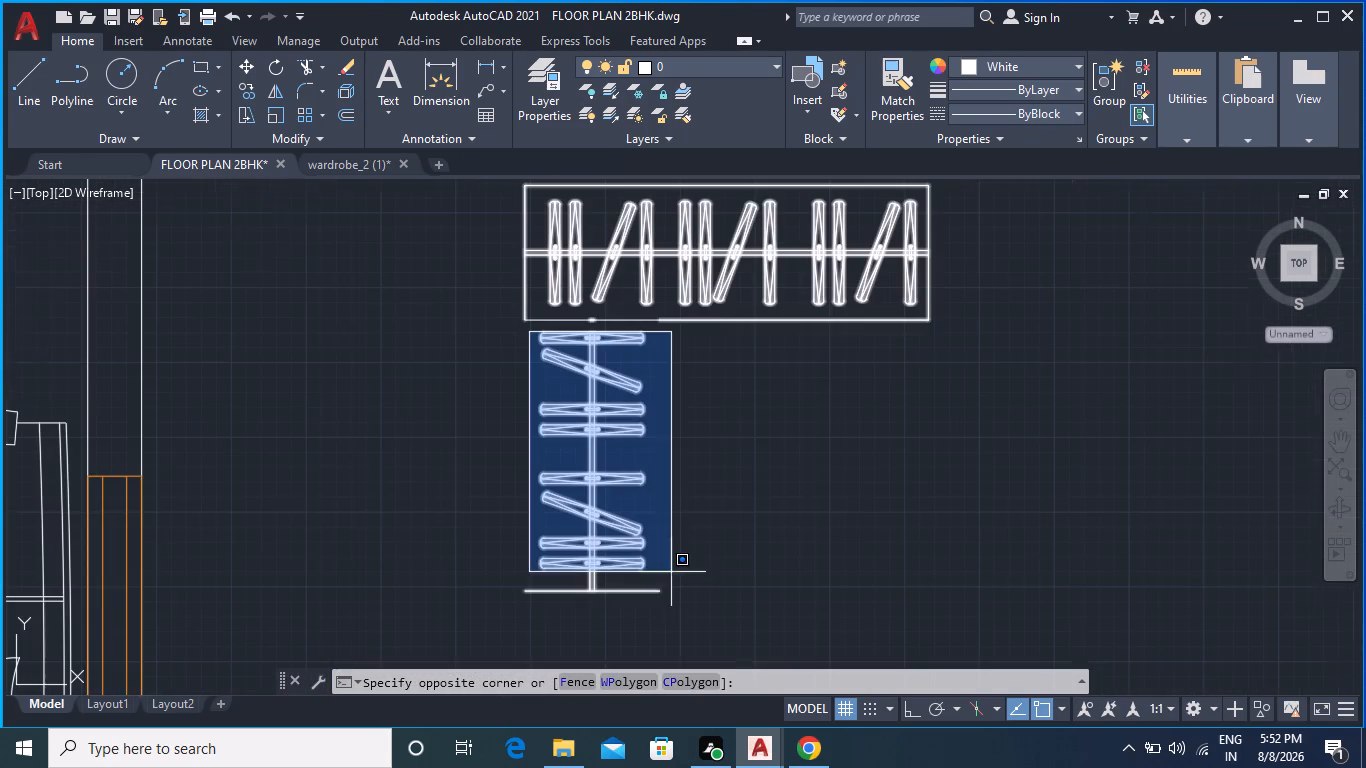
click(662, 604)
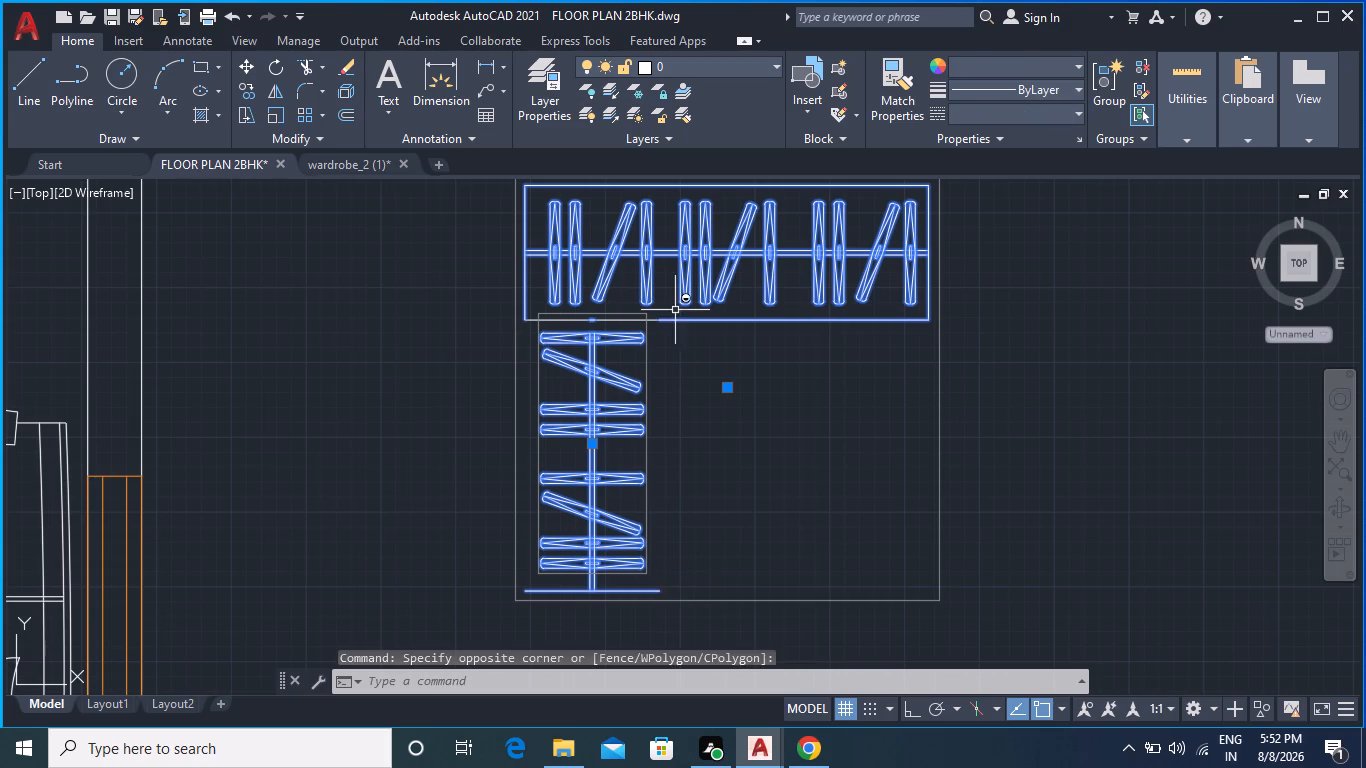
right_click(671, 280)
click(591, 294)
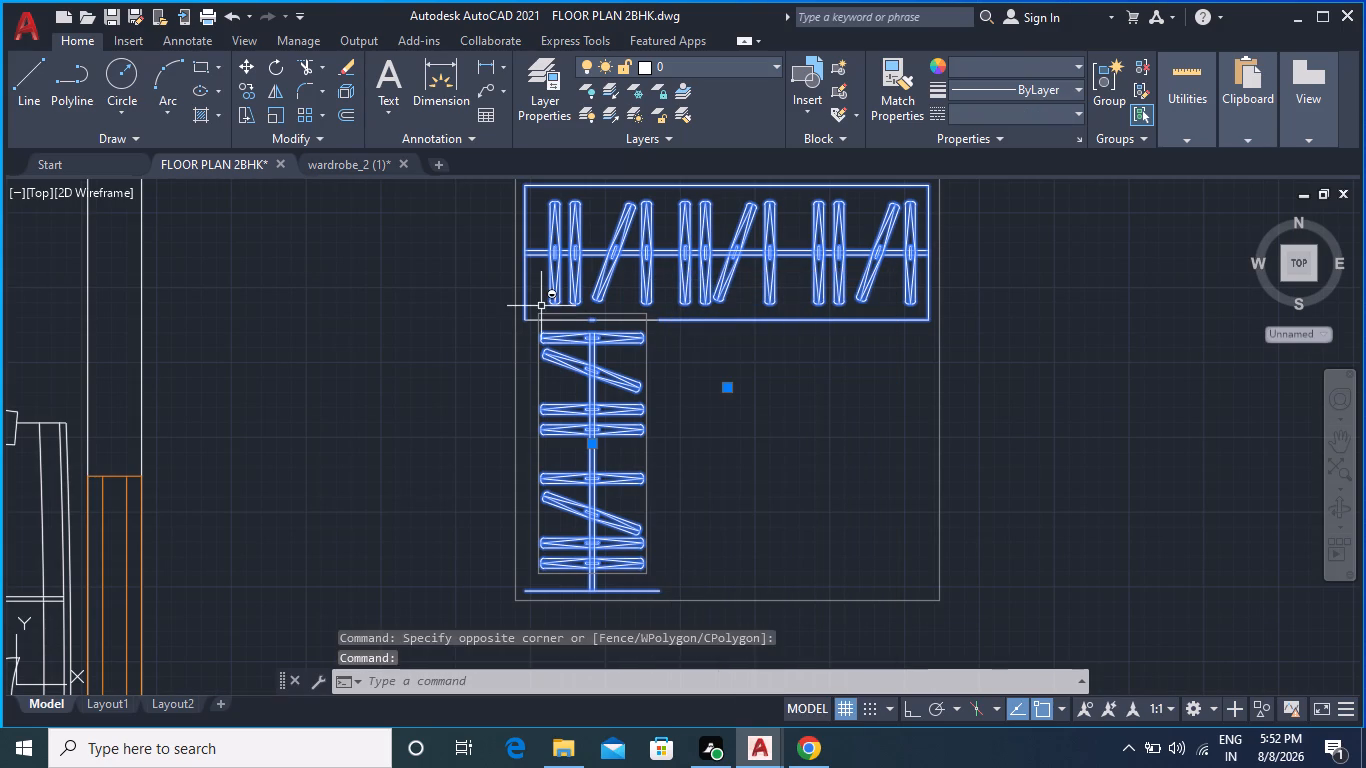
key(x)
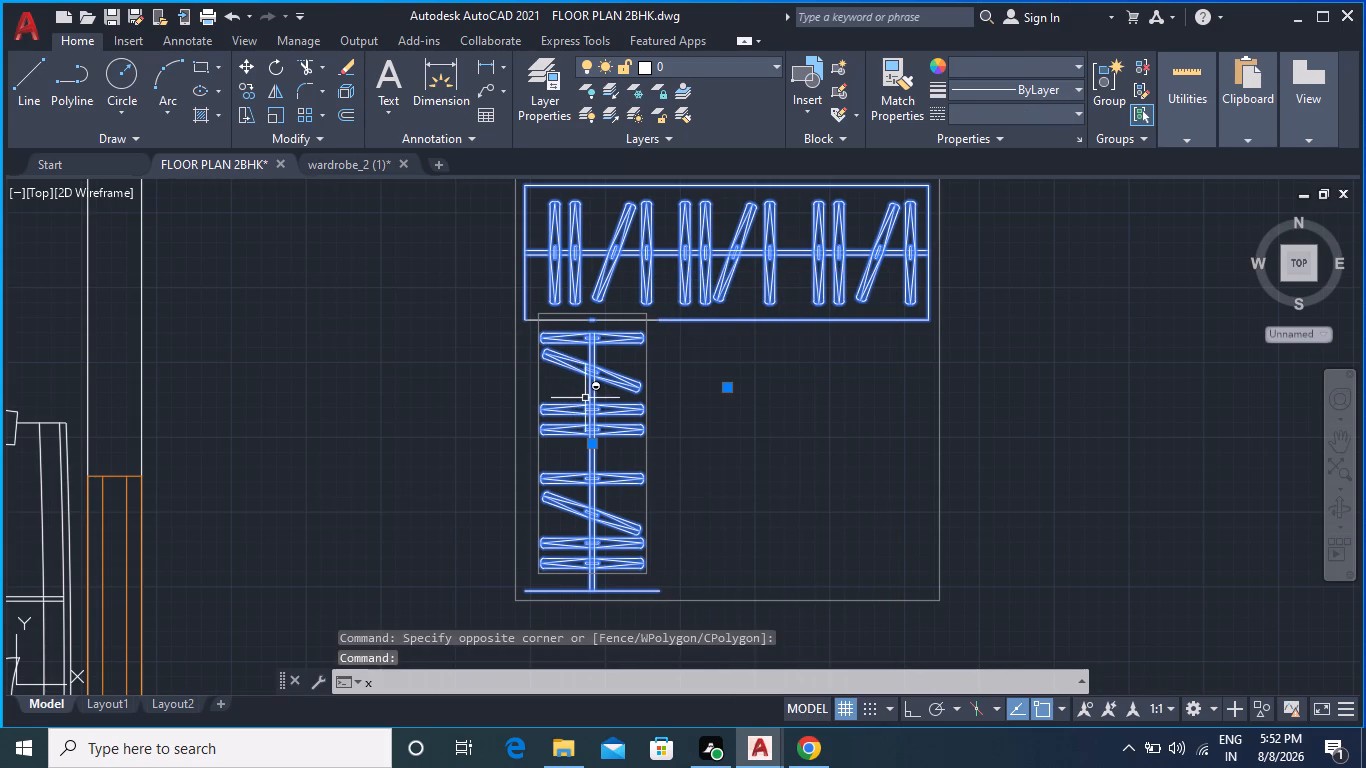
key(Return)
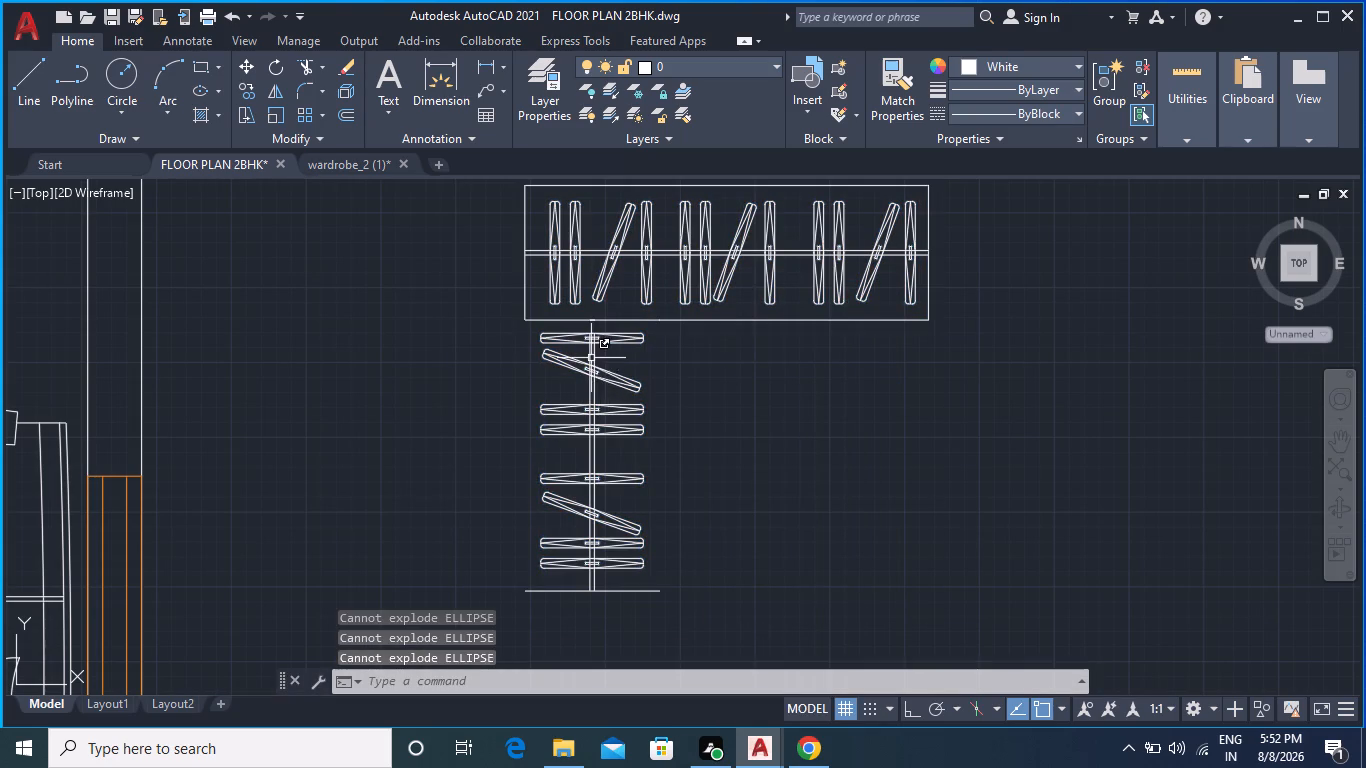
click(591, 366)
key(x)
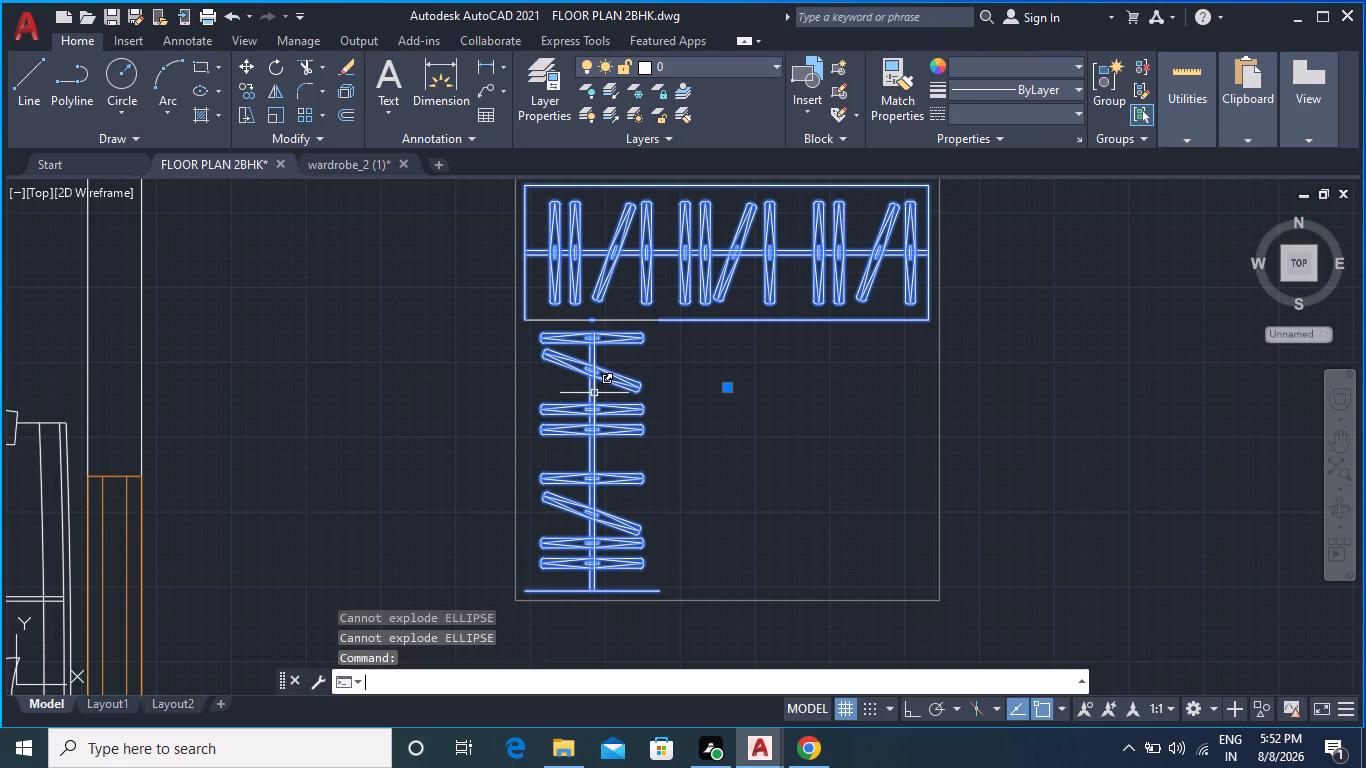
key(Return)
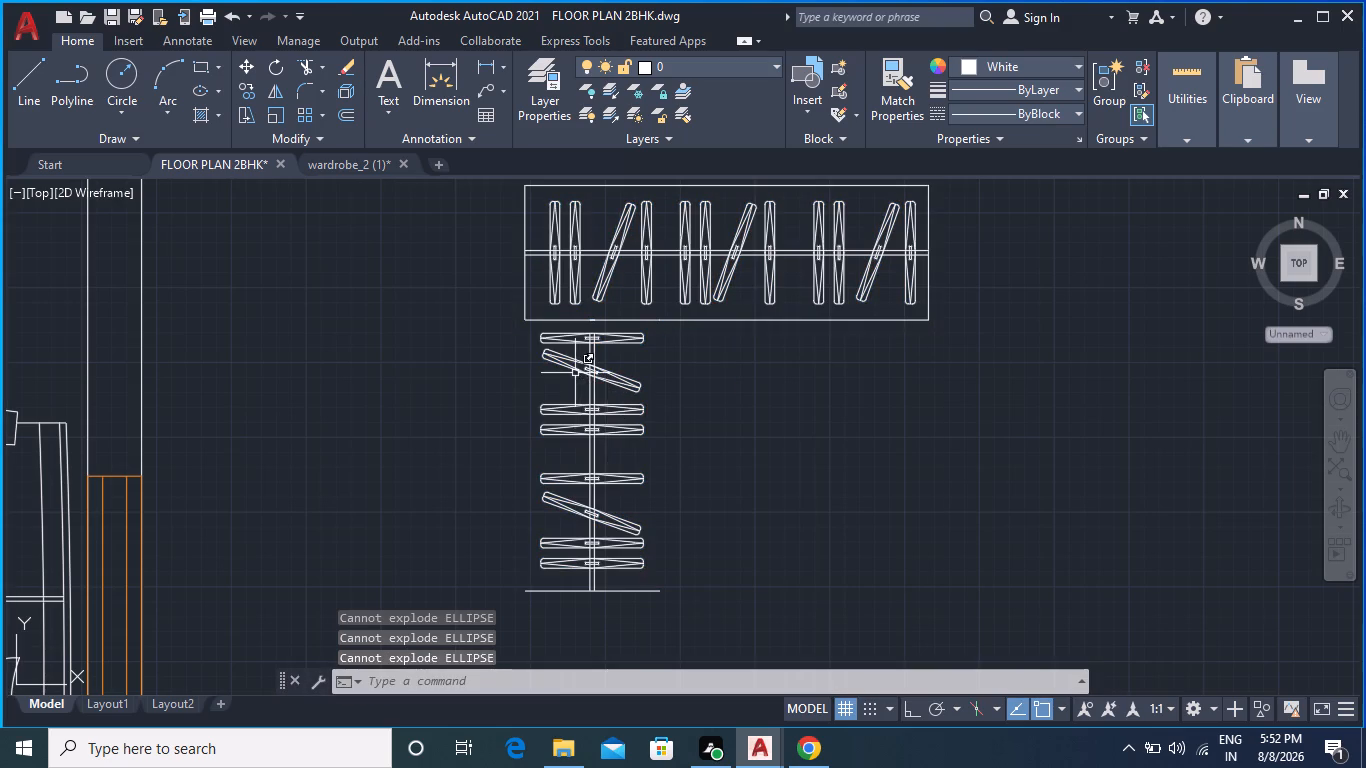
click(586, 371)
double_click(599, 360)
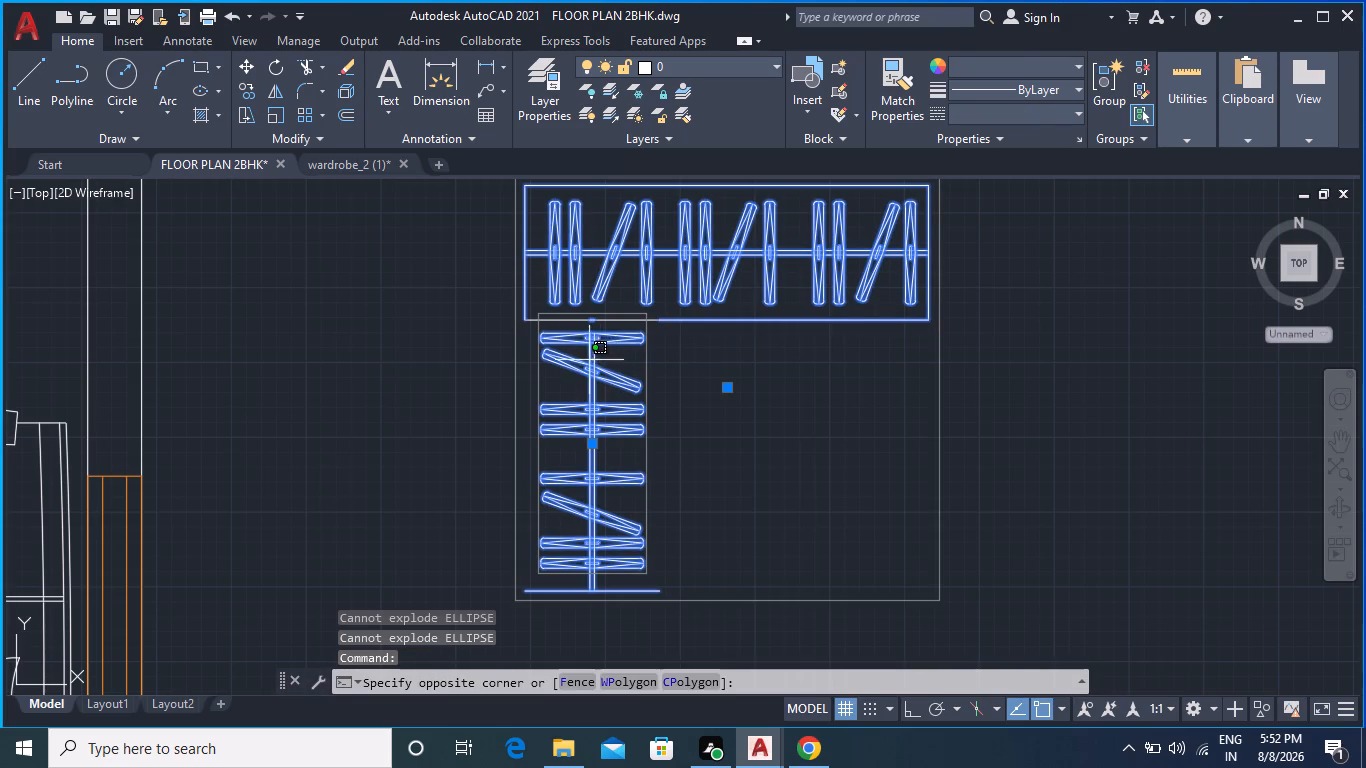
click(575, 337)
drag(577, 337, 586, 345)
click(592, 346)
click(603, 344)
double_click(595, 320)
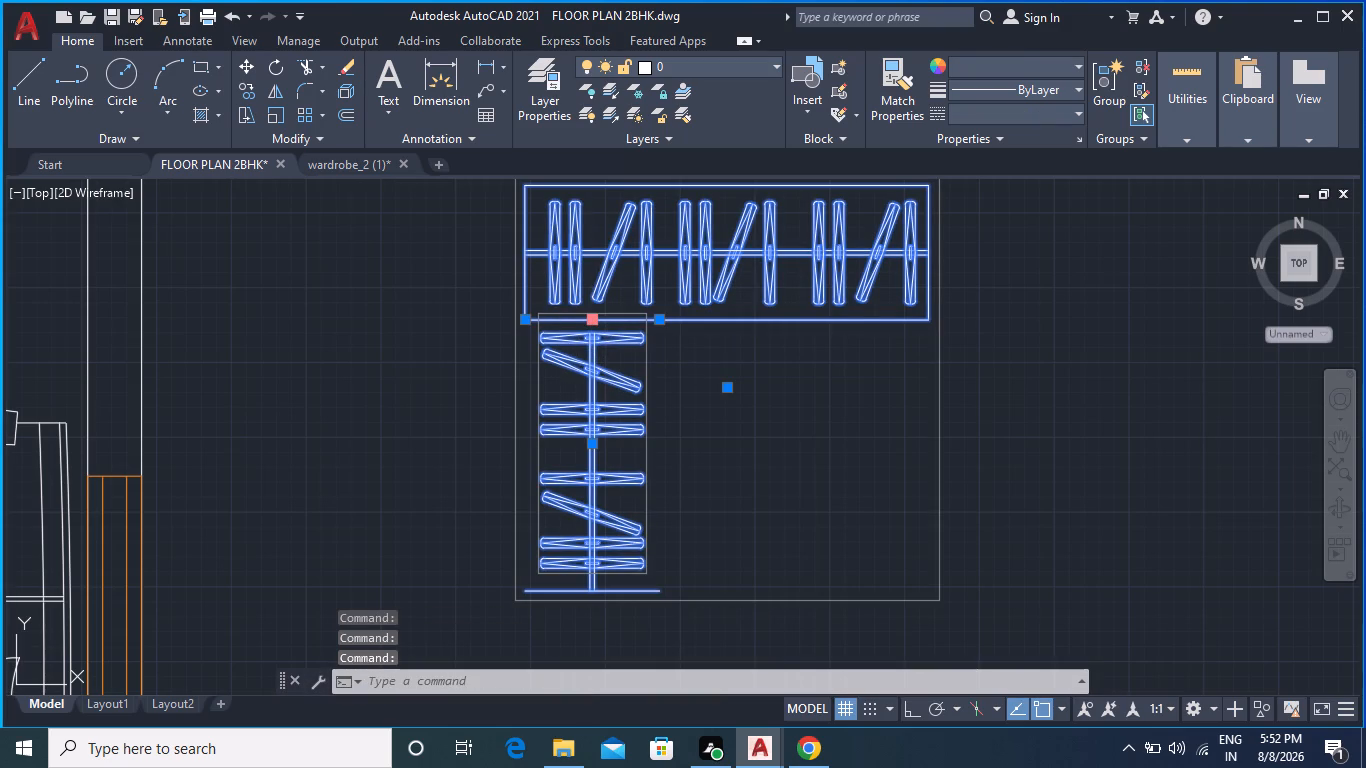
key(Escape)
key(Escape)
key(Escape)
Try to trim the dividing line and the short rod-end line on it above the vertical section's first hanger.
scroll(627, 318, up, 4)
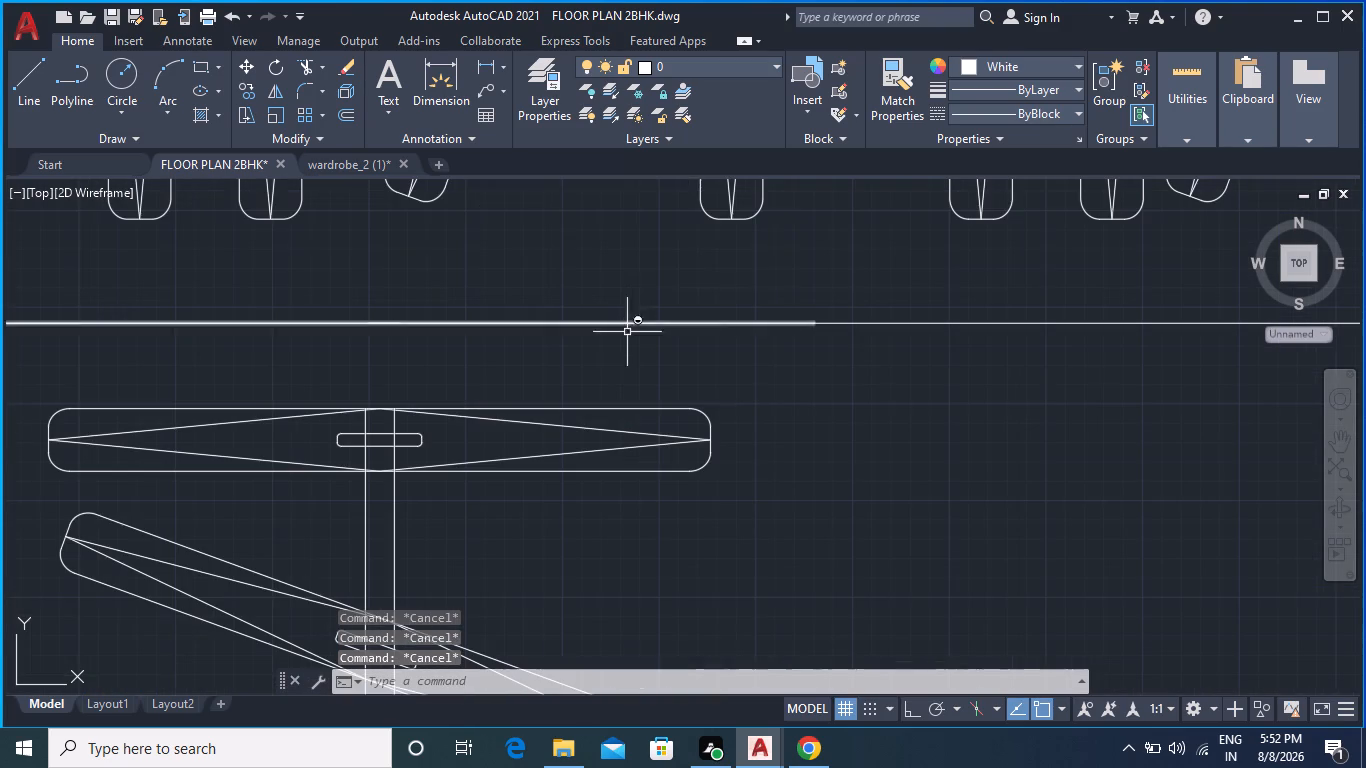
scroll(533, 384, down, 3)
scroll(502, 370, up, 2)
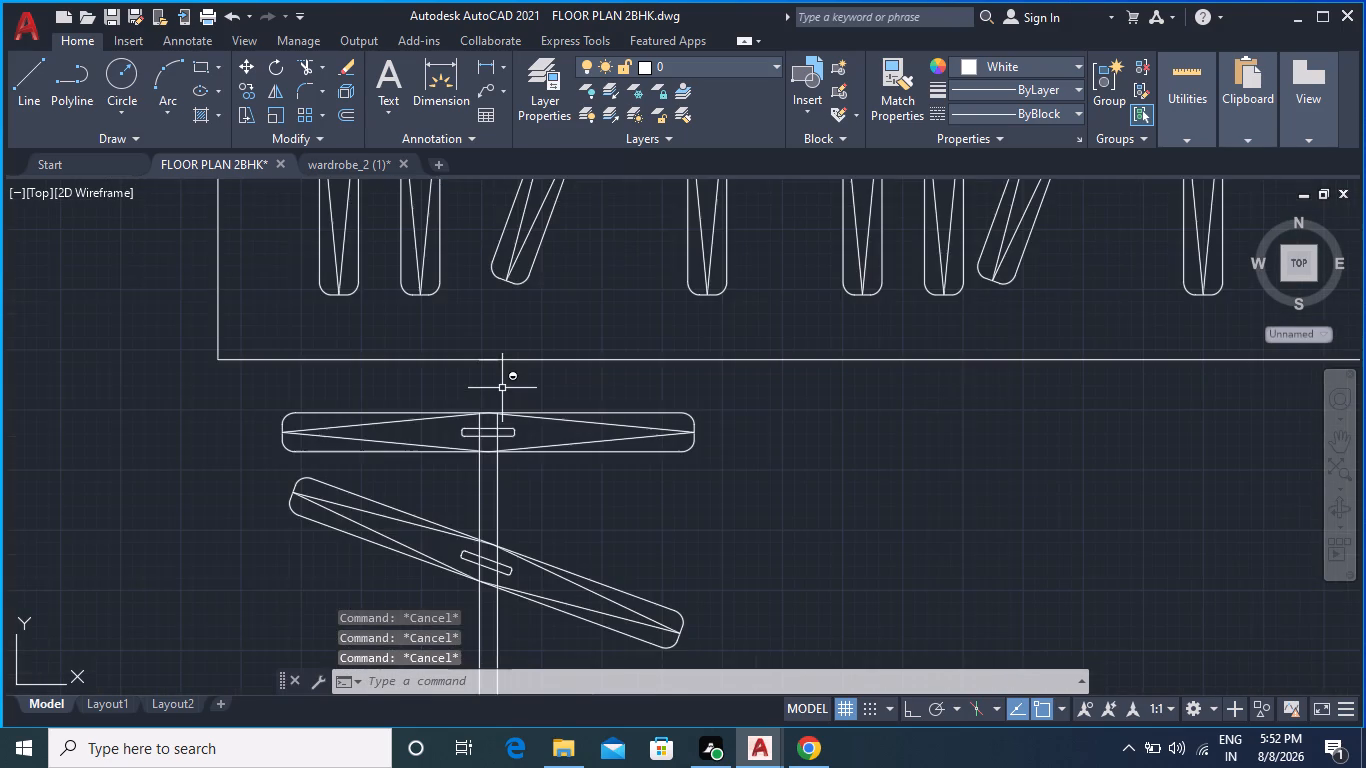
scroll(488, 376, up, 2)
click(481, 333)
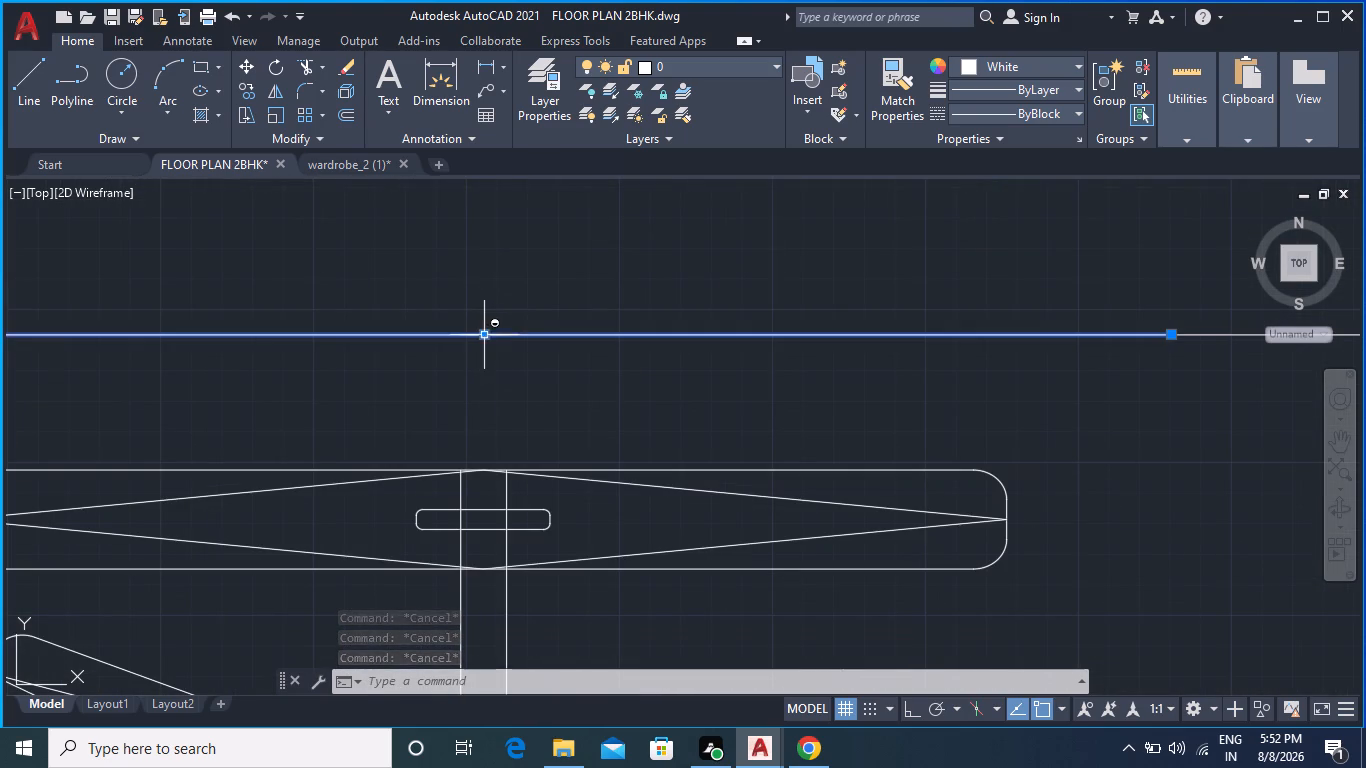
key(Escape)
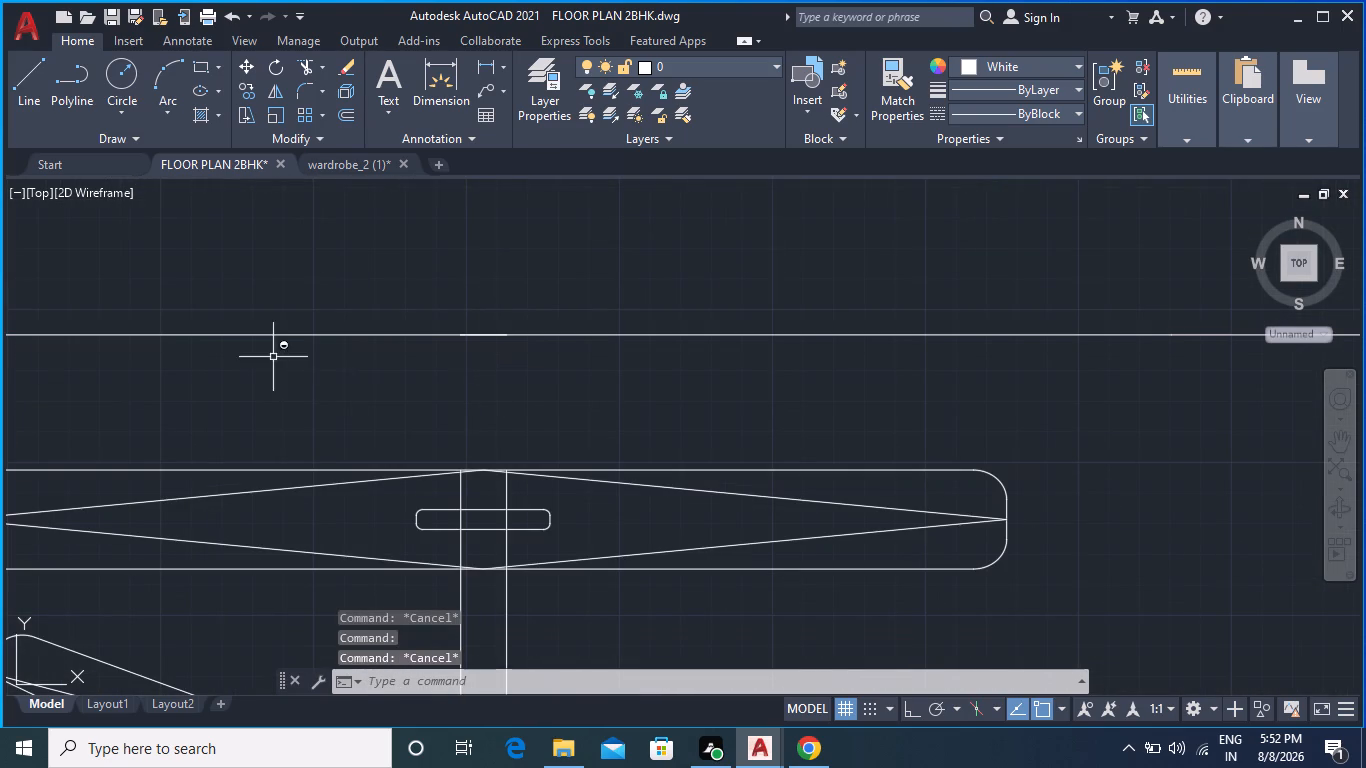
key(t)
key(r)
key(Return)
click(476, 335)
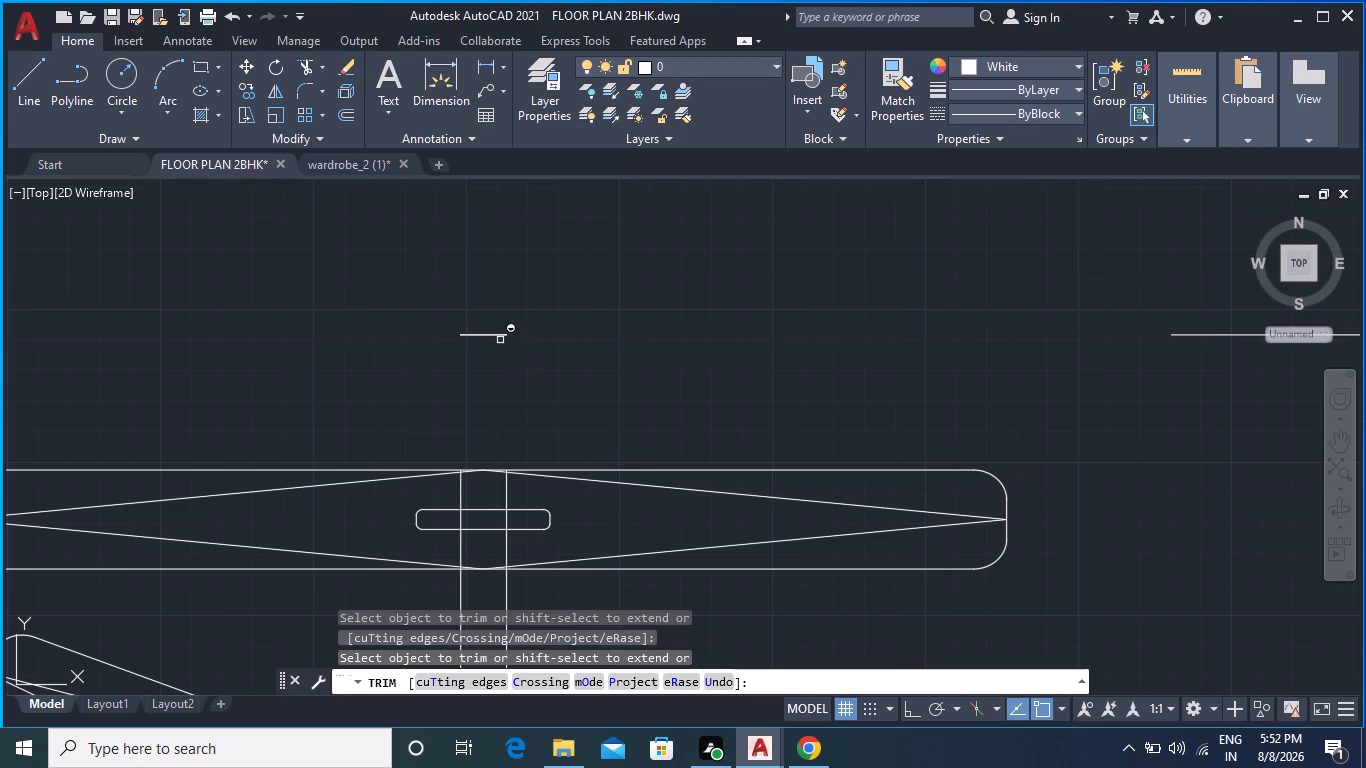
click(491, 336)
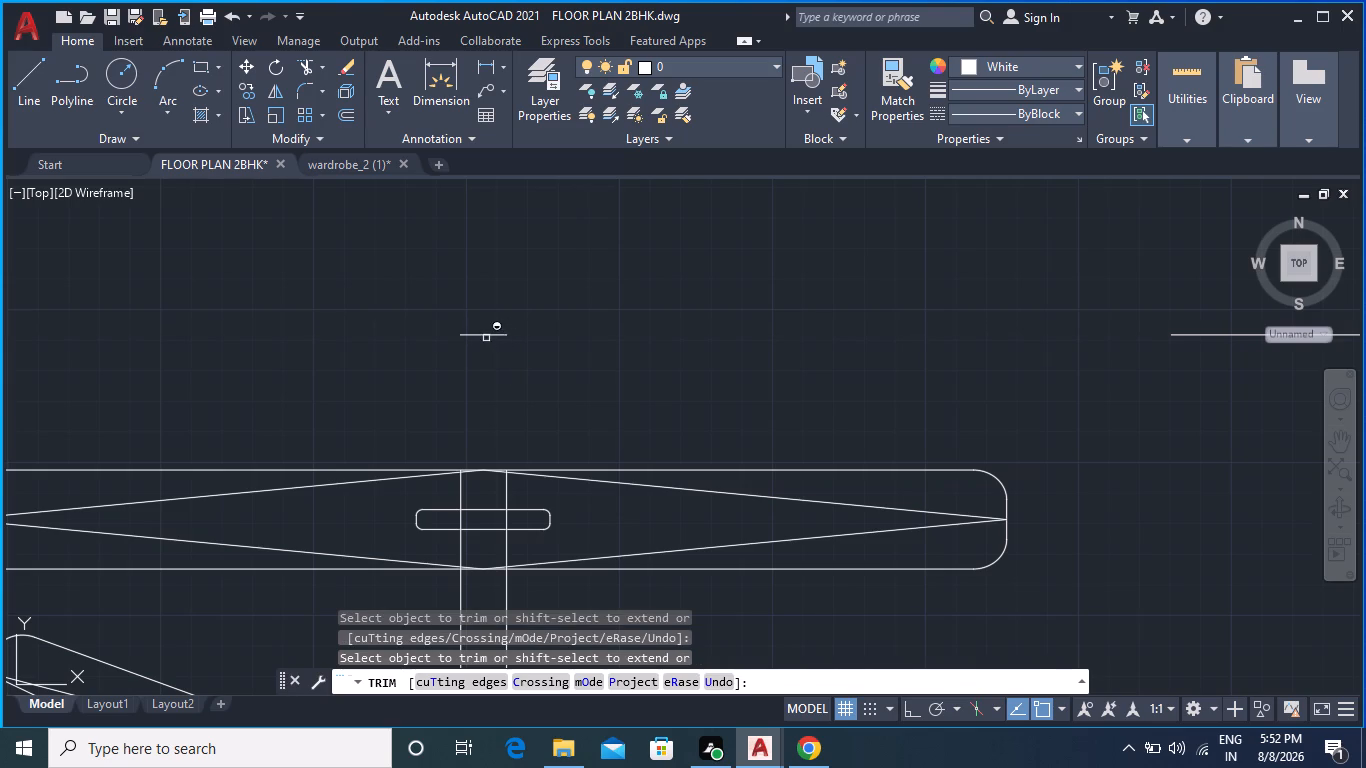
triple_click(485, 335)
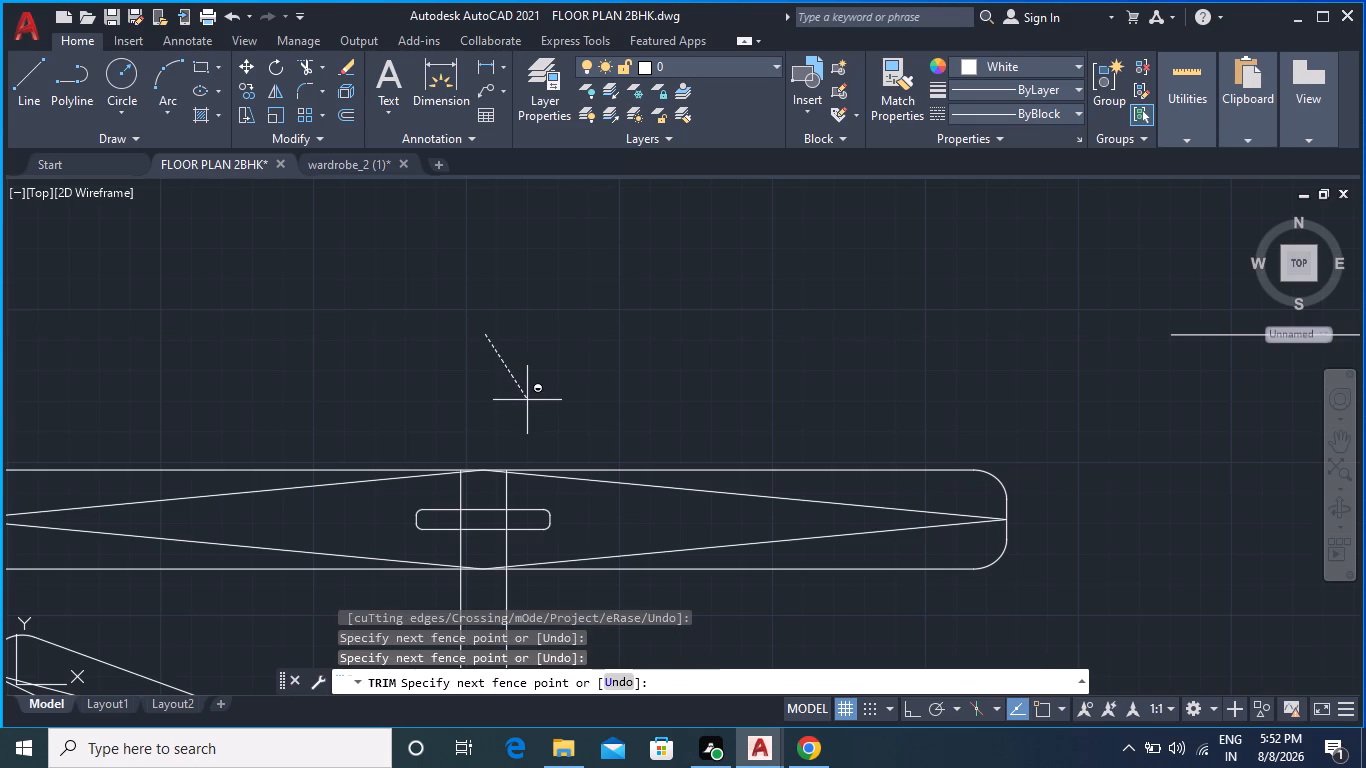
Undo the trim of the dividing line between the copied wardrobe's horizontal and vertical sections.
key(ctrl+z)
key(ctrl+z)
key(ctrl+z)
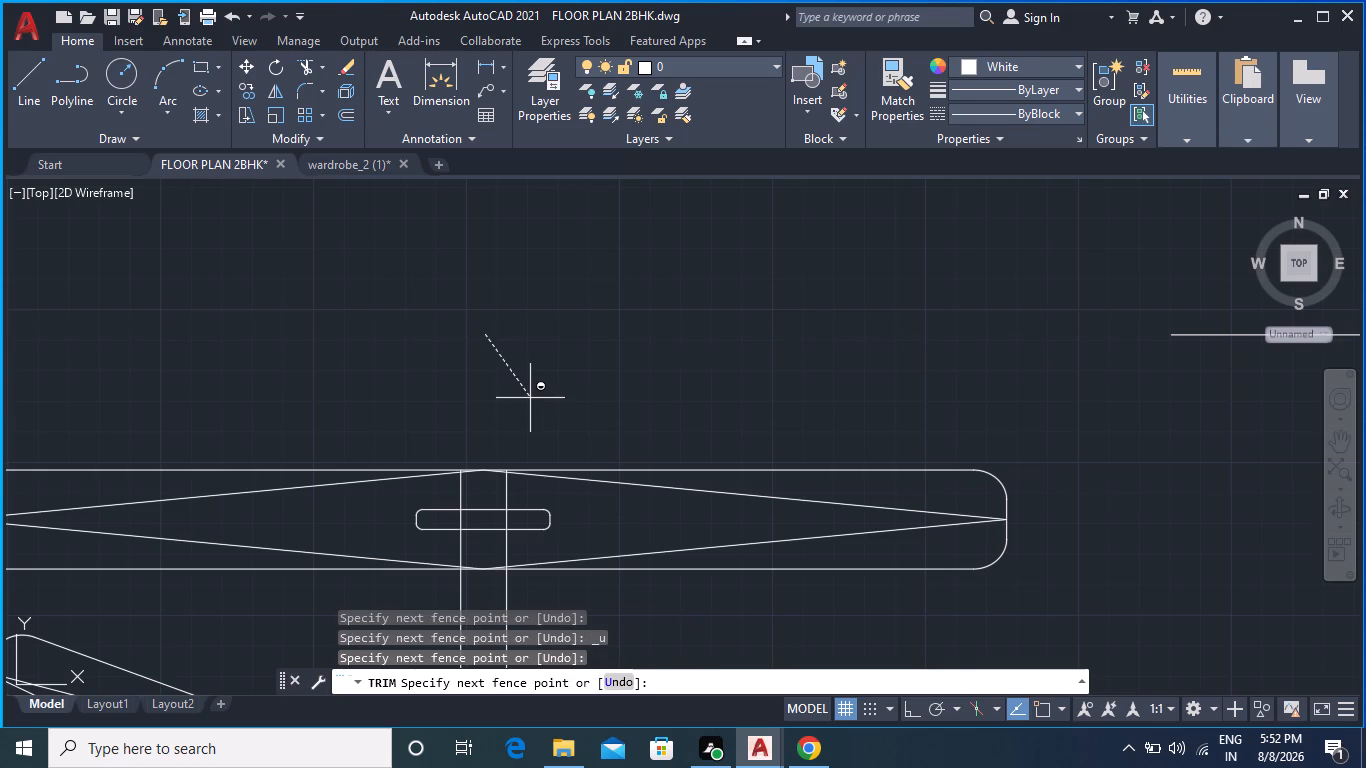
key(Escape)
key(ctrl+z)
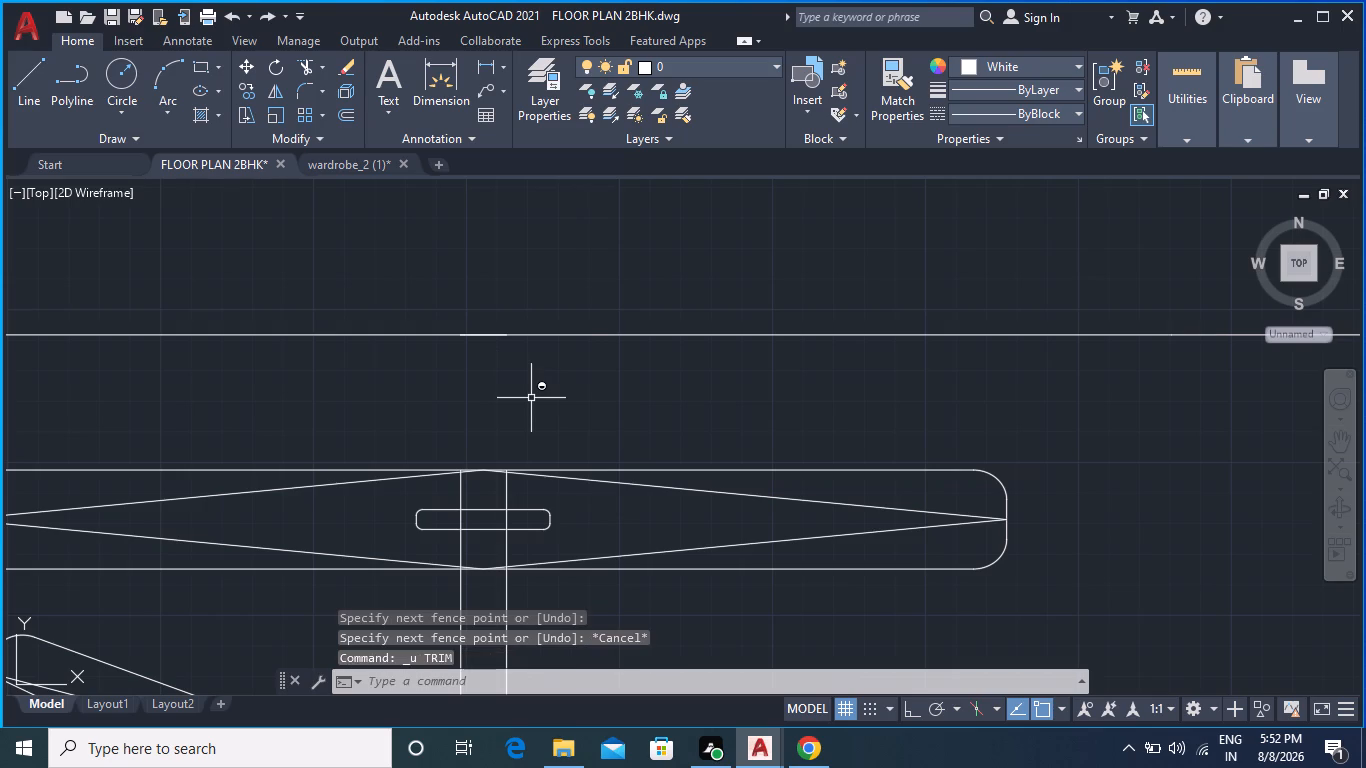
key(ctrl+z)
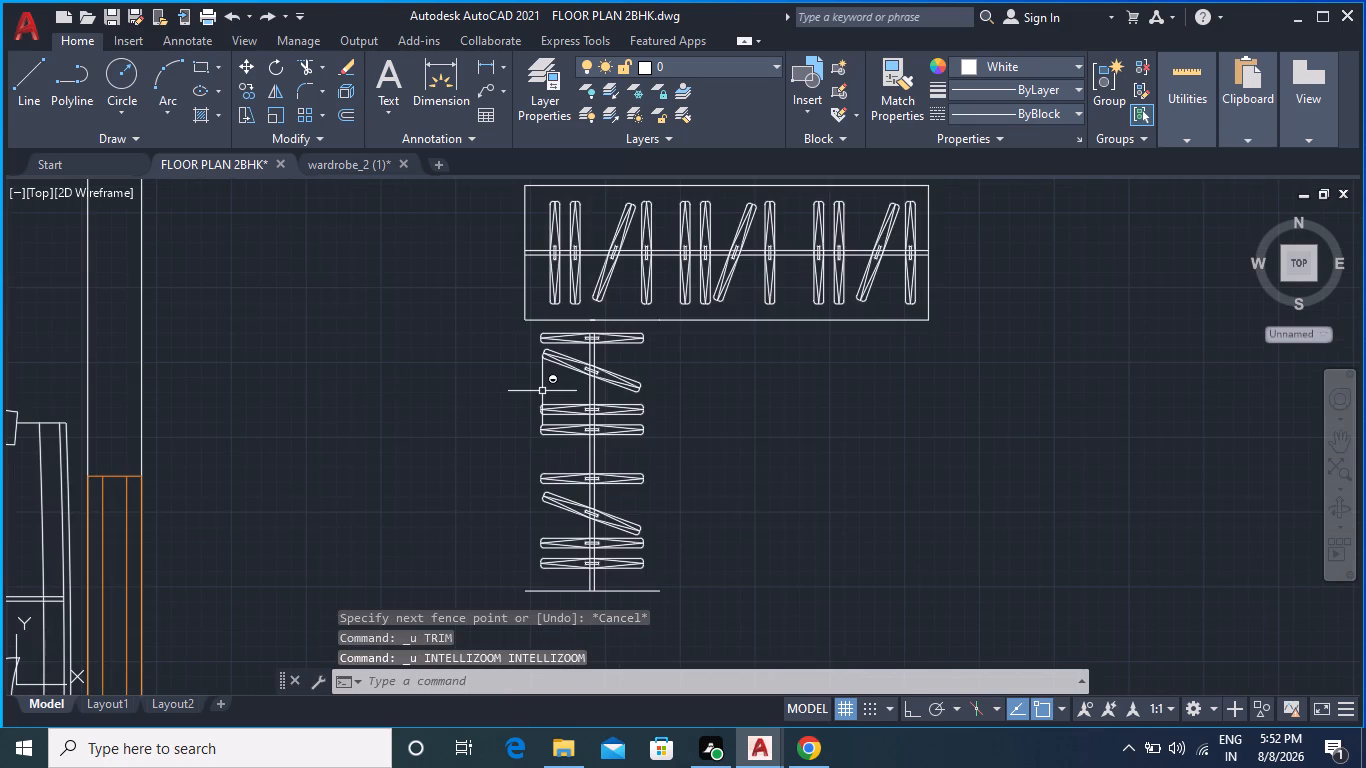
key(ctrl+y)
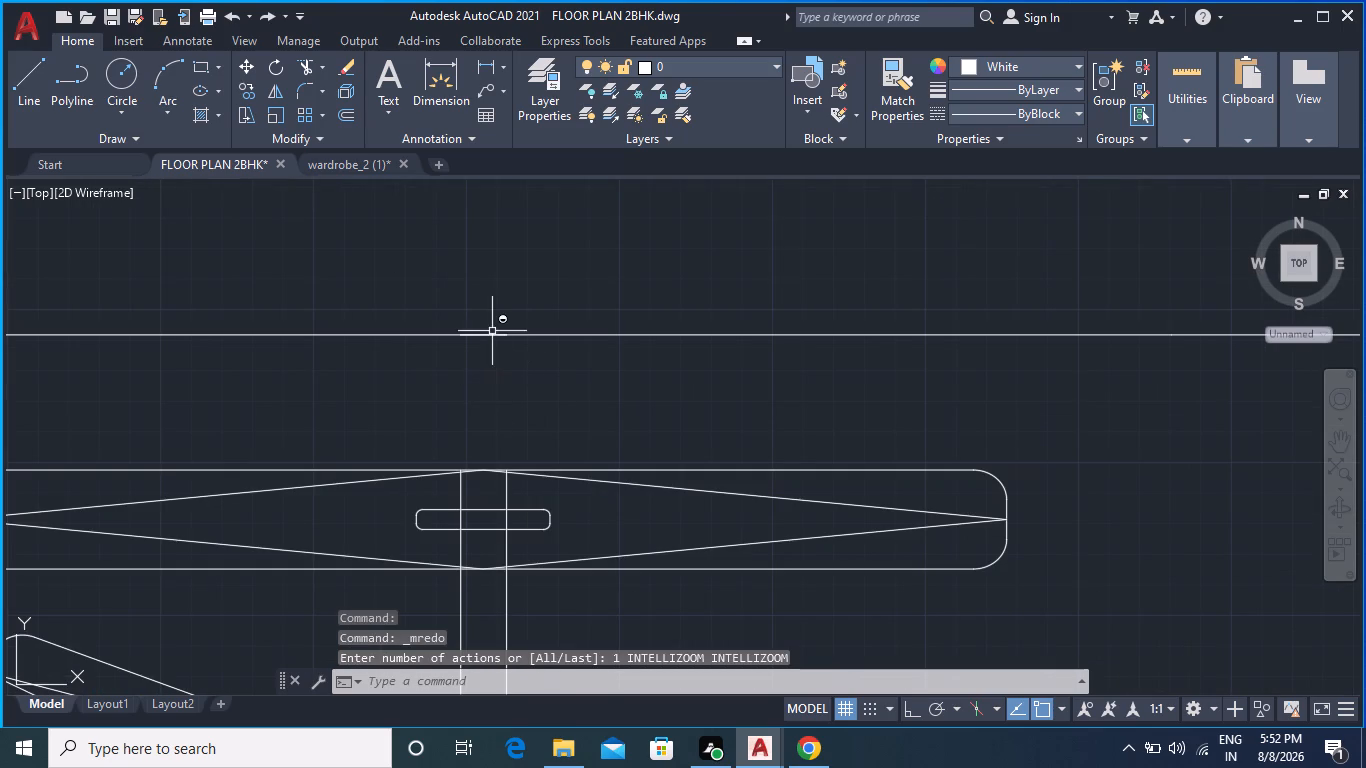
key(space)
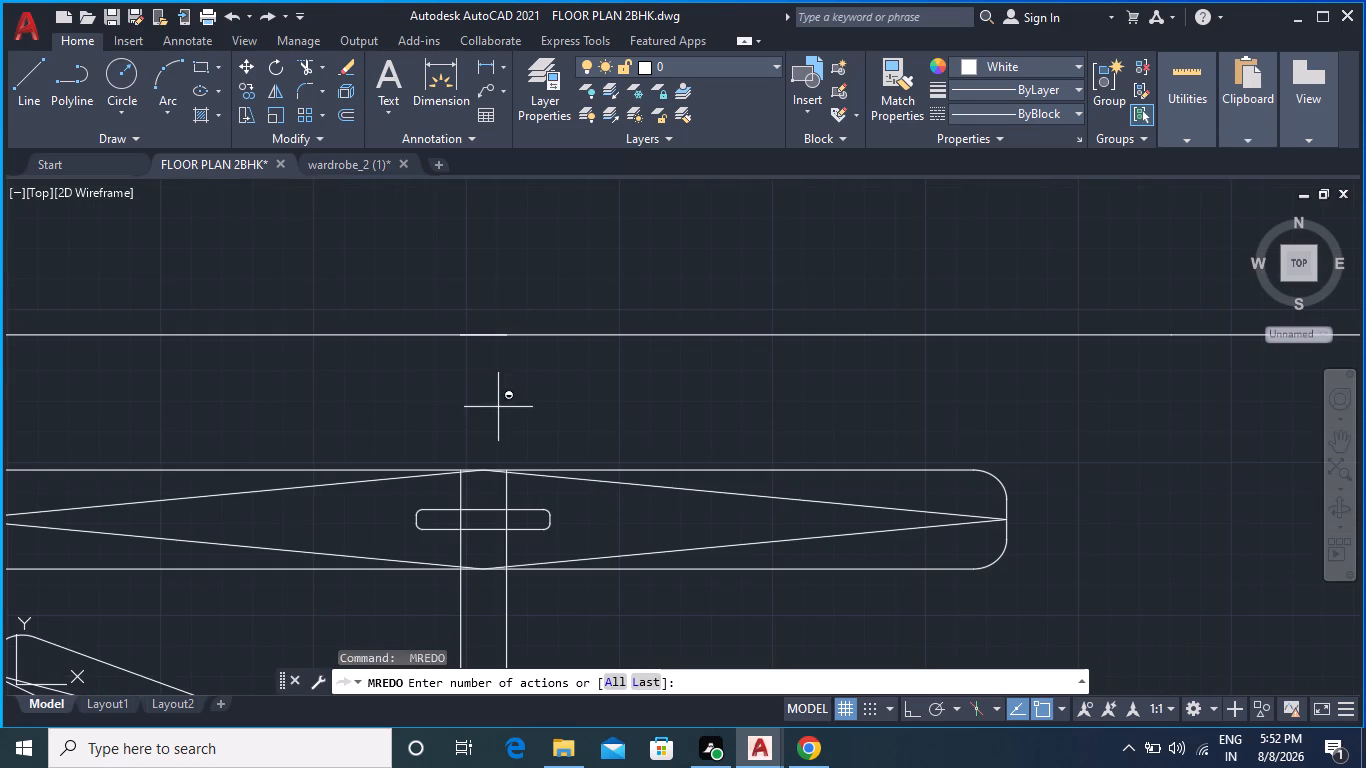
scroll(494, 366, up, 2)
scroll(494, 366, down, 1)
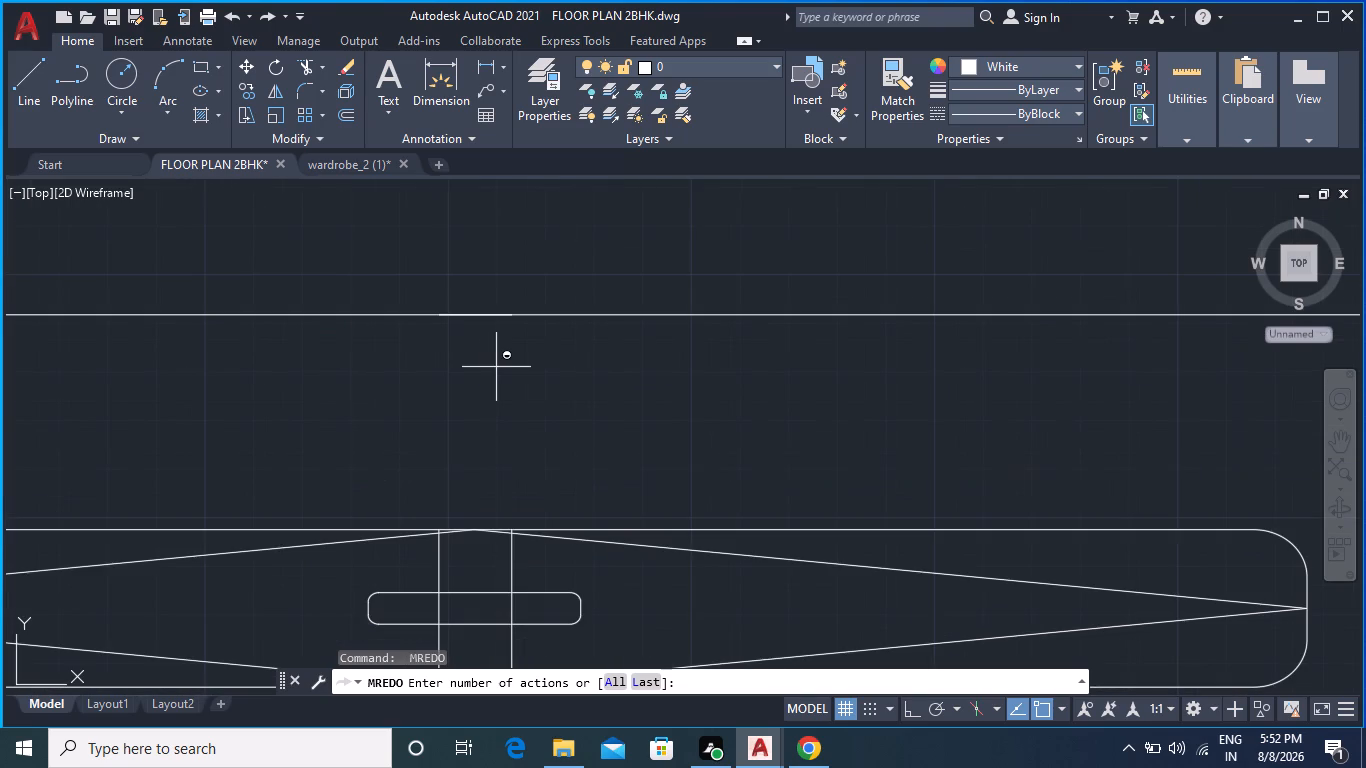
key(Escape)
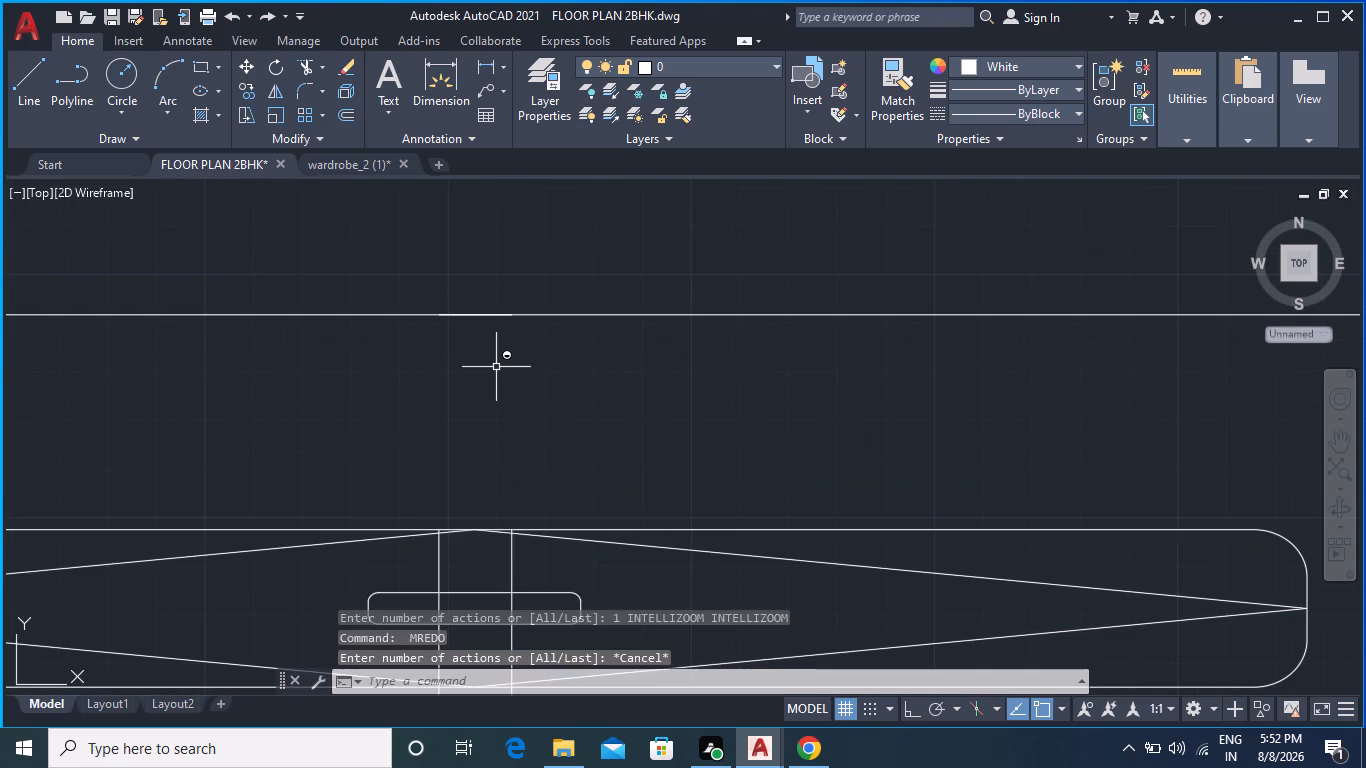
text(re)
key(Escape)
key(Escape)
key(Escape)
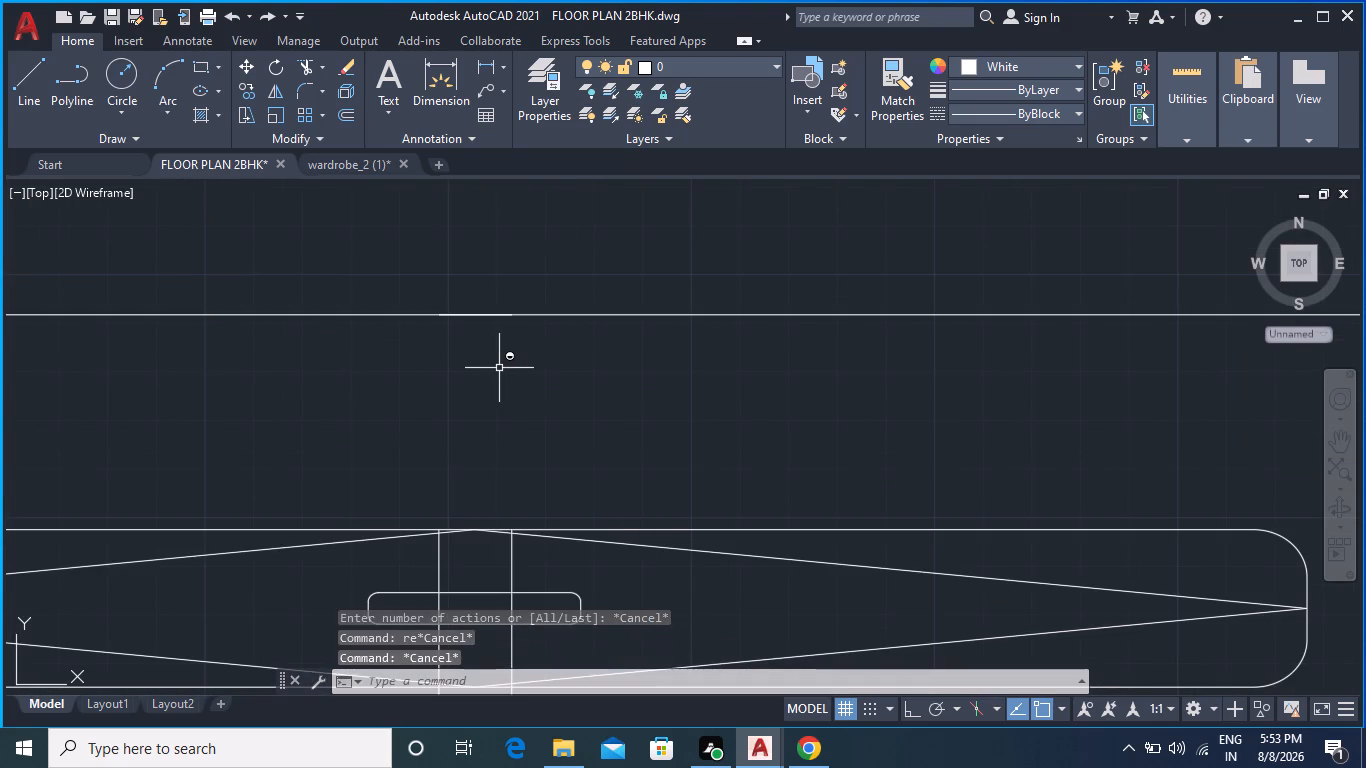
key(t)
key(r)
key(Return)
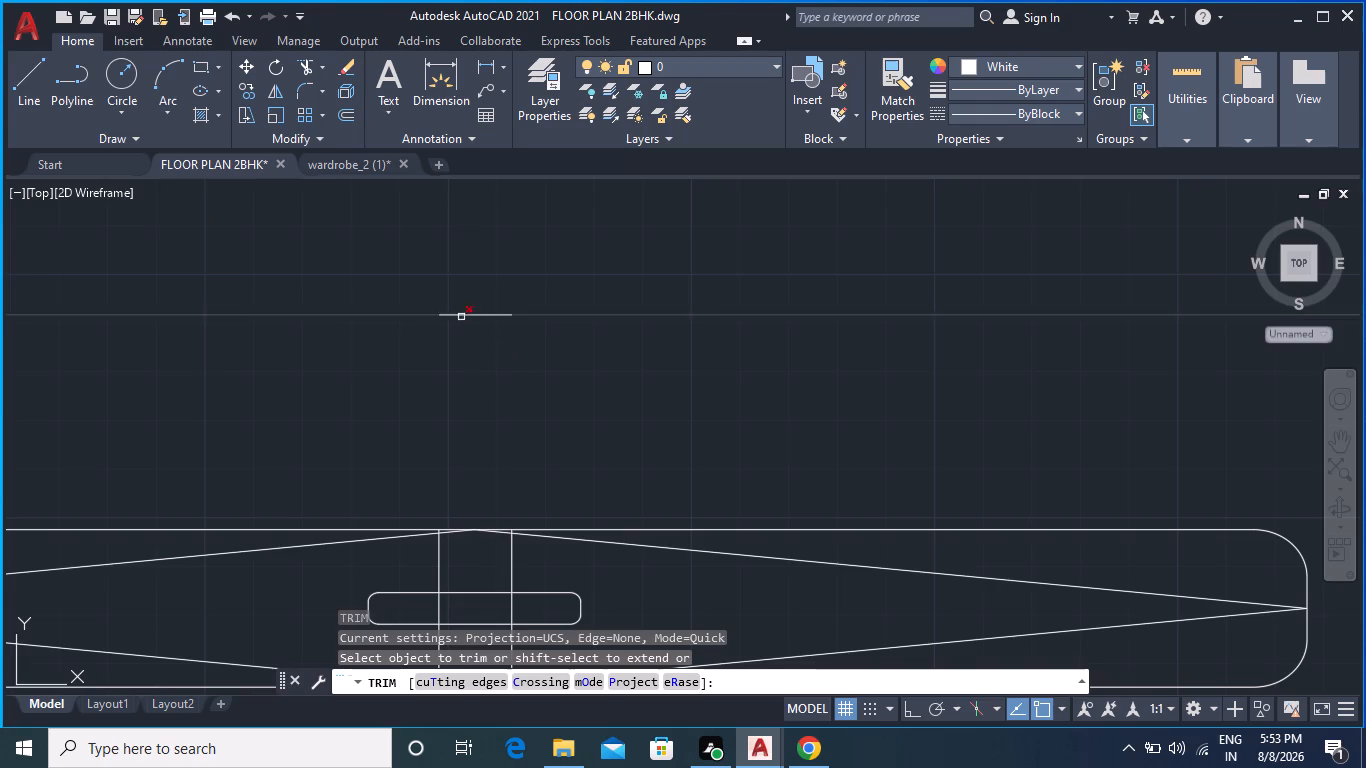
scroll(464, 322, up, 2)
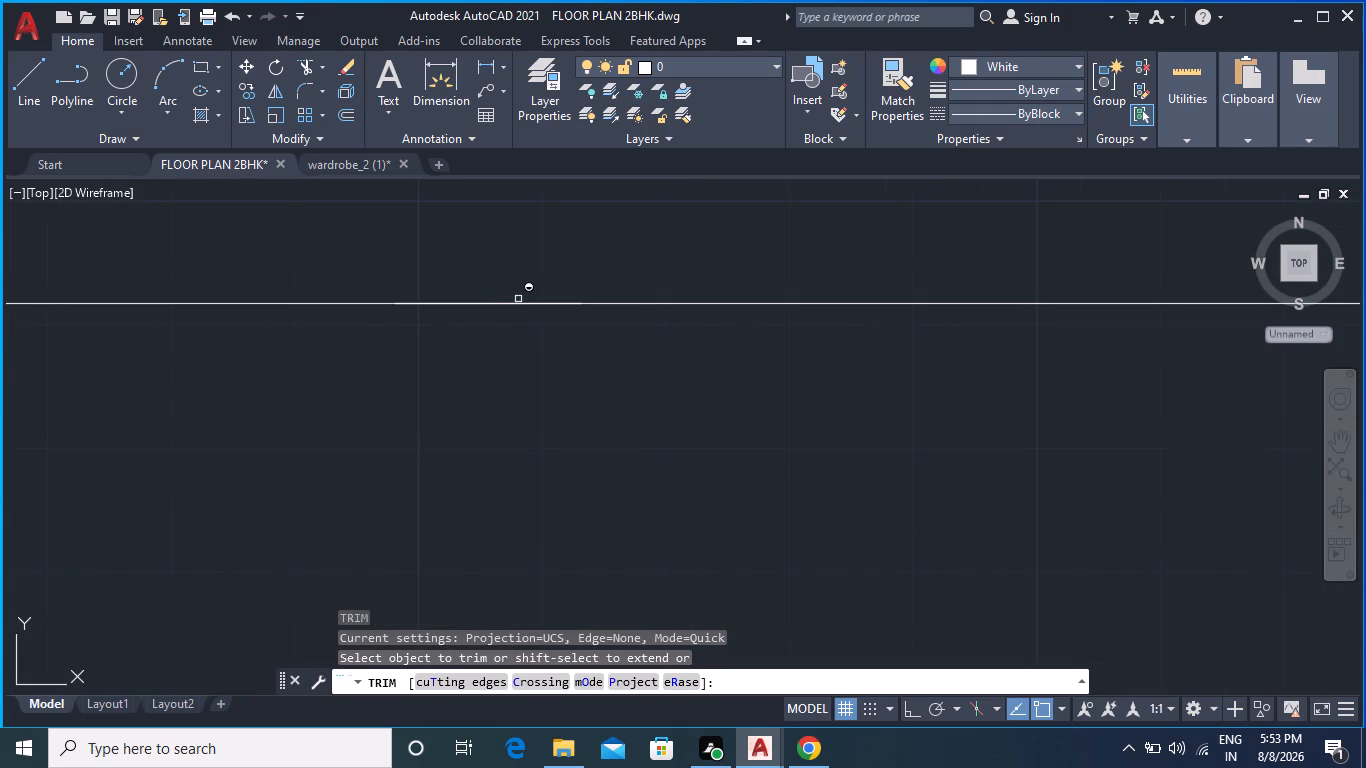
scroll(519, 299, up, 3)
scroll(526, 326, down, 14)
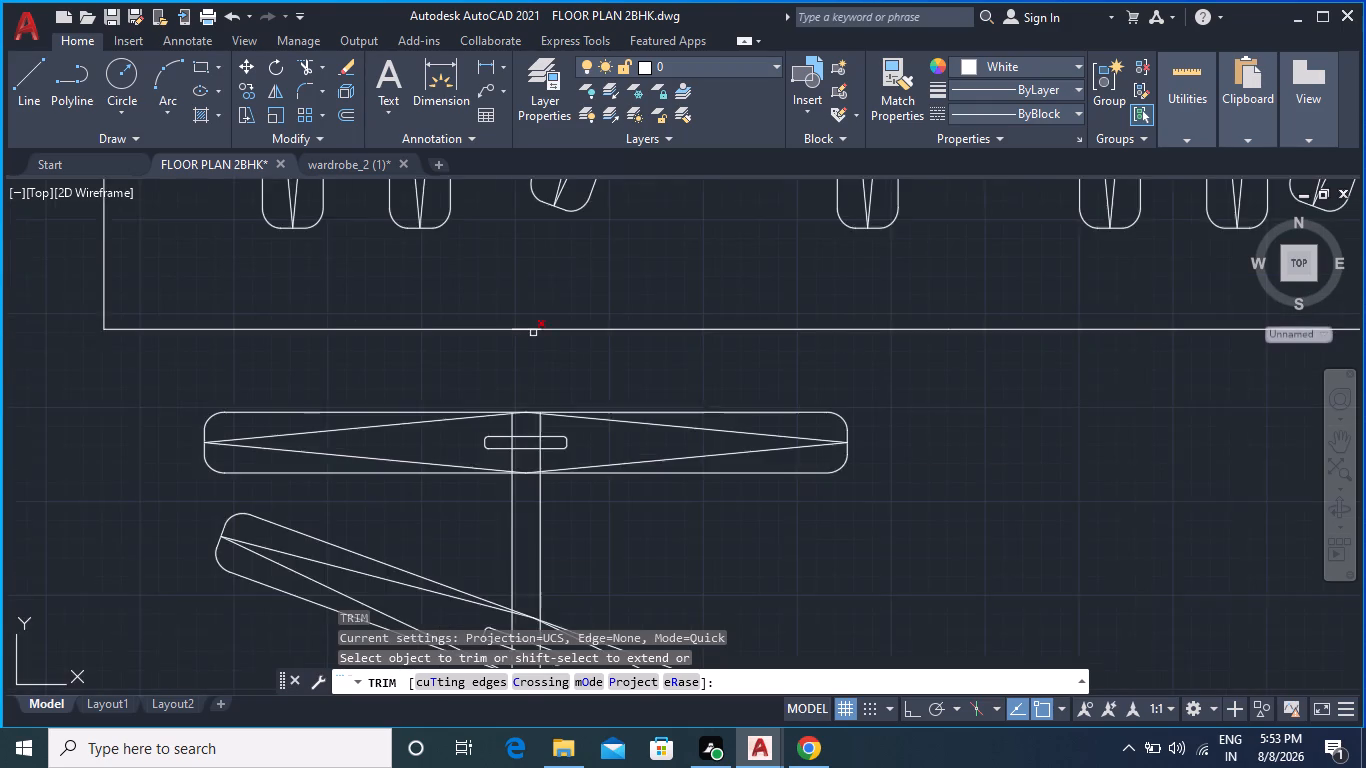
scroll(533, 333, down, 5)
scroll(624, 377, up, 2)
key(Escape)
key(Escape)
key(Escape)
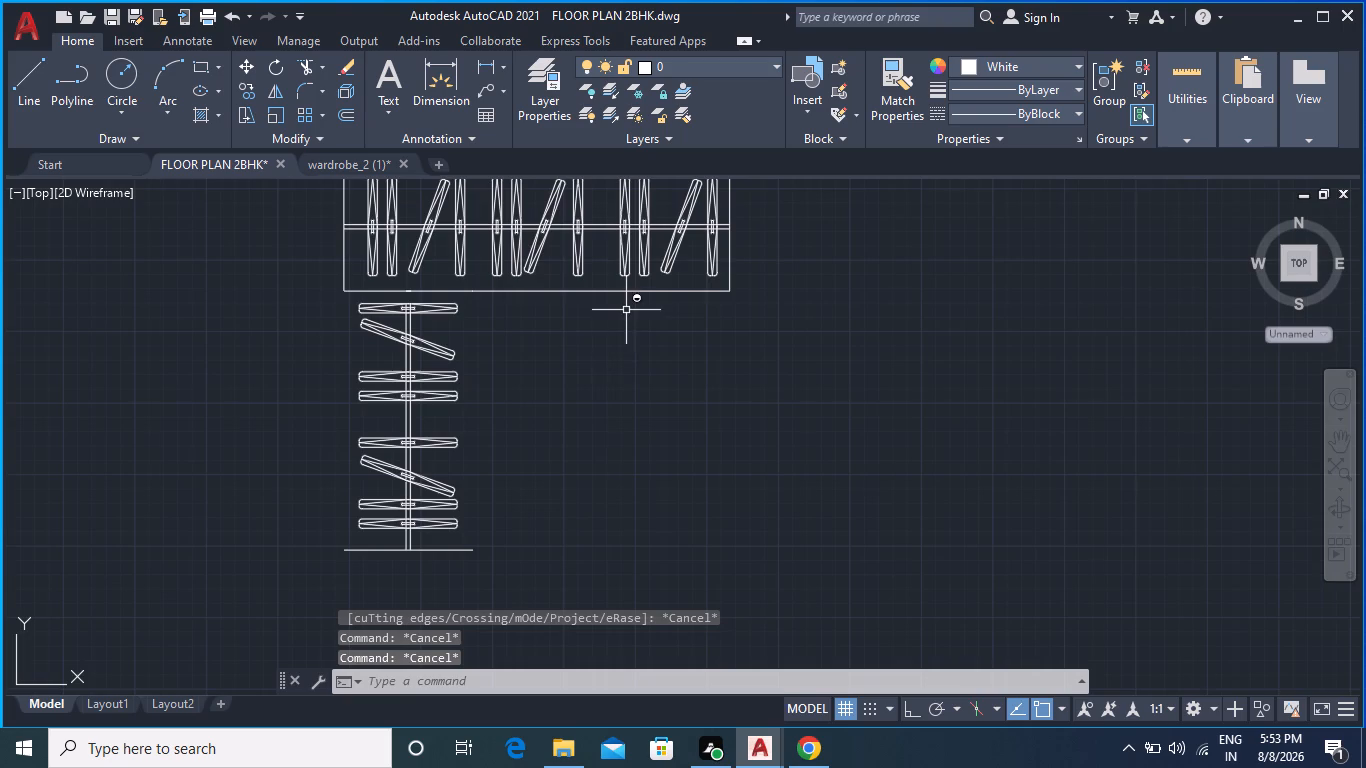
Erase the entire leftover copy of the L-shaped wardrobe outside the floor plan.
scroll(650, 394, down, 3)
click(472, 284)
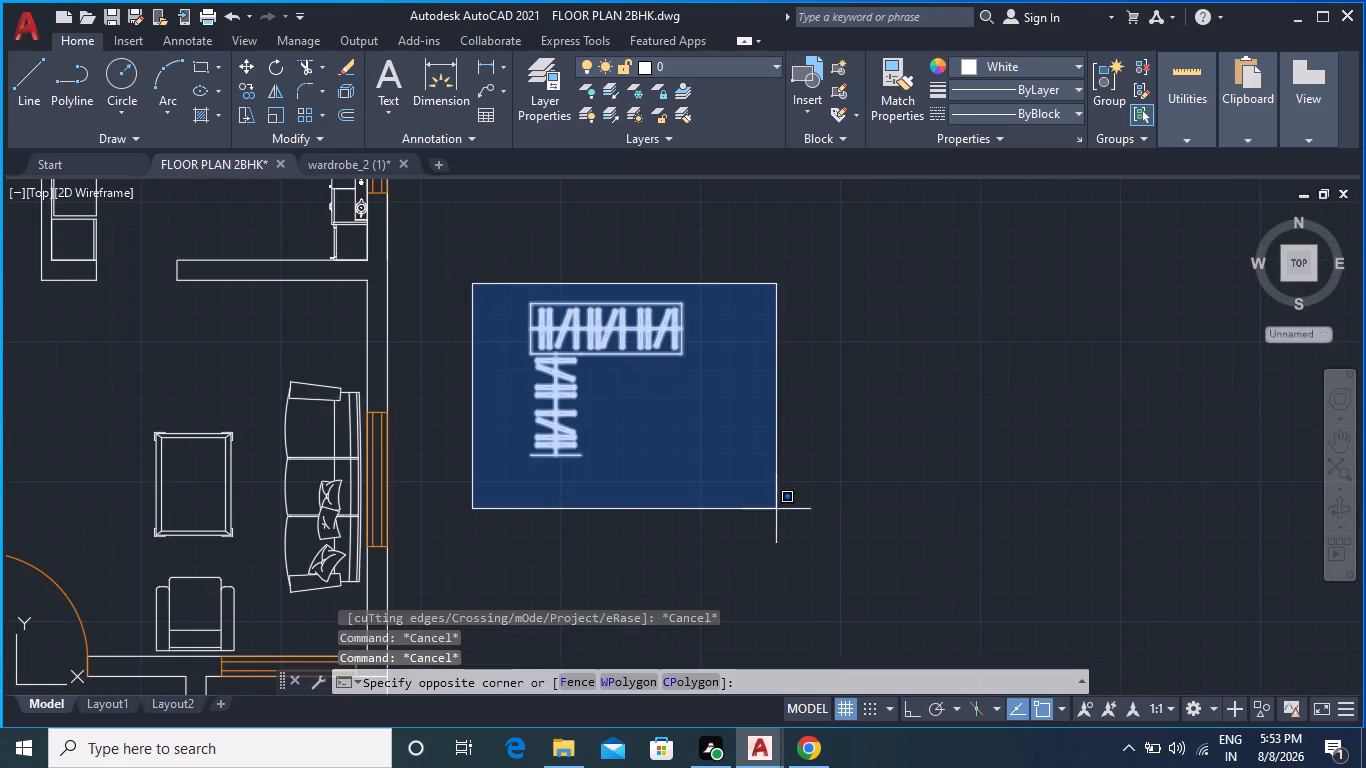
click(775, 508)
key(Delete)
In the wardrobe_2 (1) drawing, copy the short wardrobe with two partly open doors from the bottom row.
scroll(588, 413, down, 4)
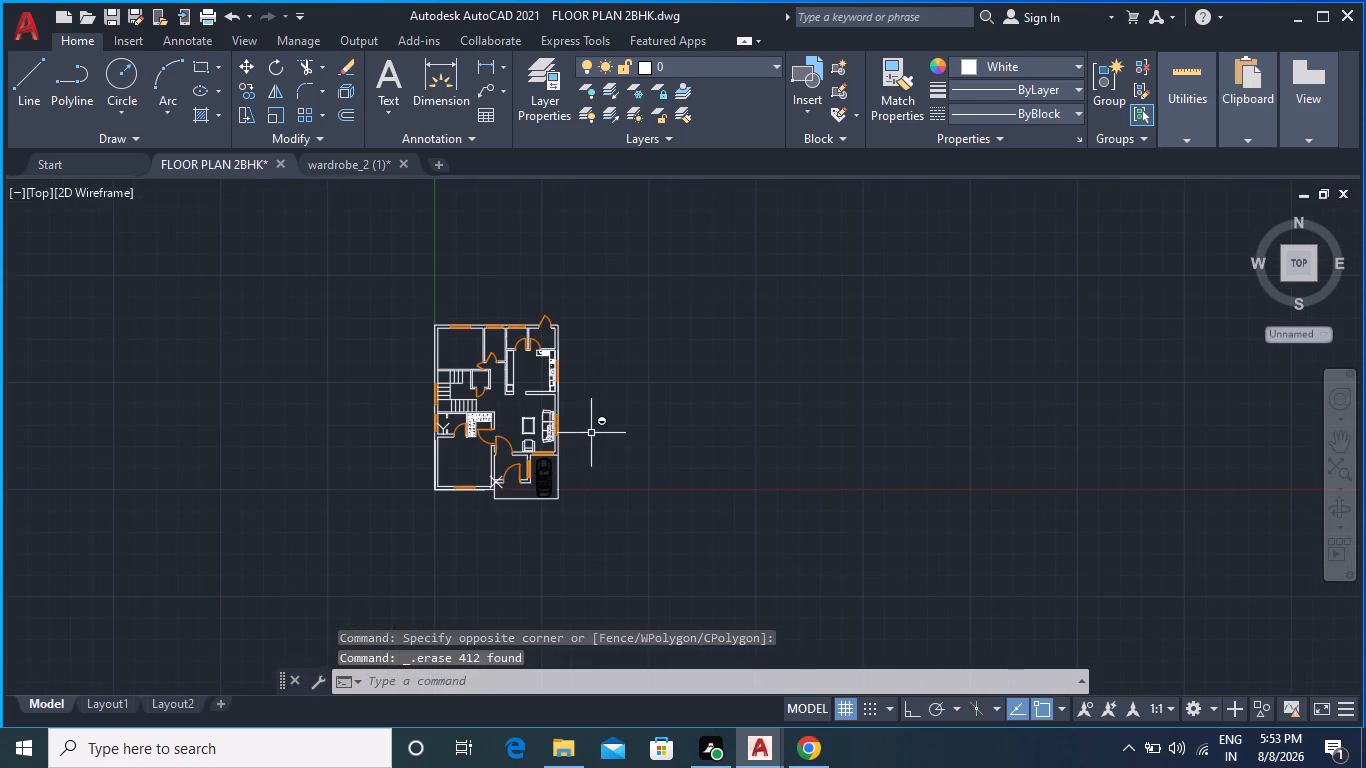
middle_drag(605, 448, 656, 364)
scroll(580, 321, up, 3)
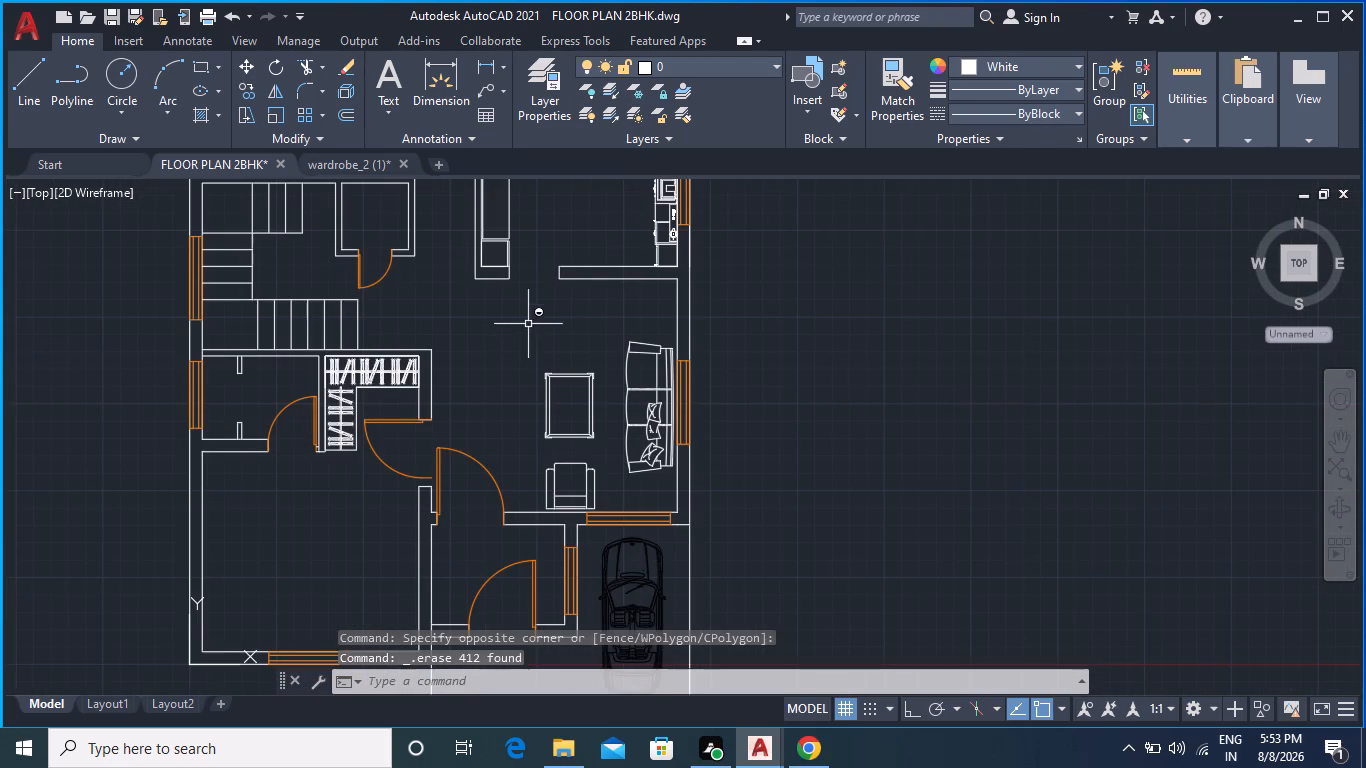
middle_drag(528, 332, 519, 372)
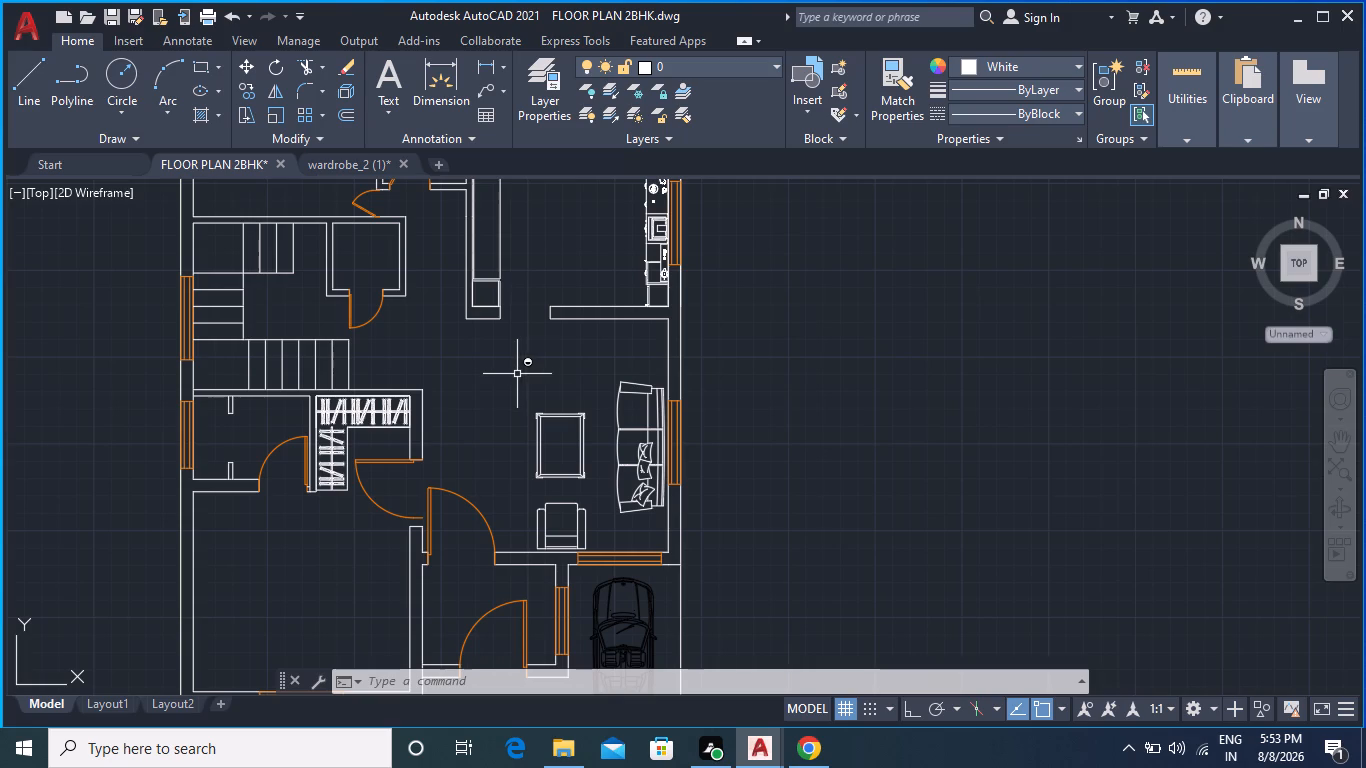
middle_drag(529, 378, 533, 444)
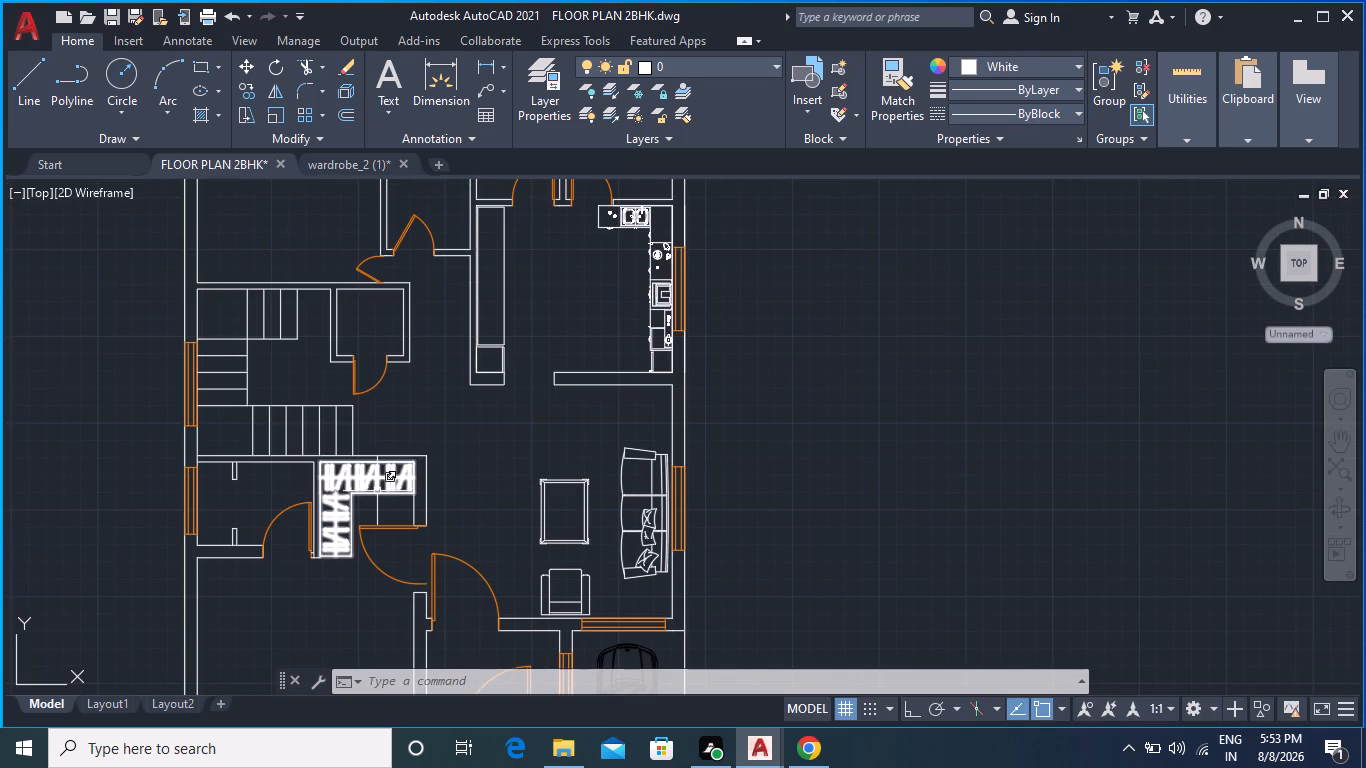
click(336, 156)
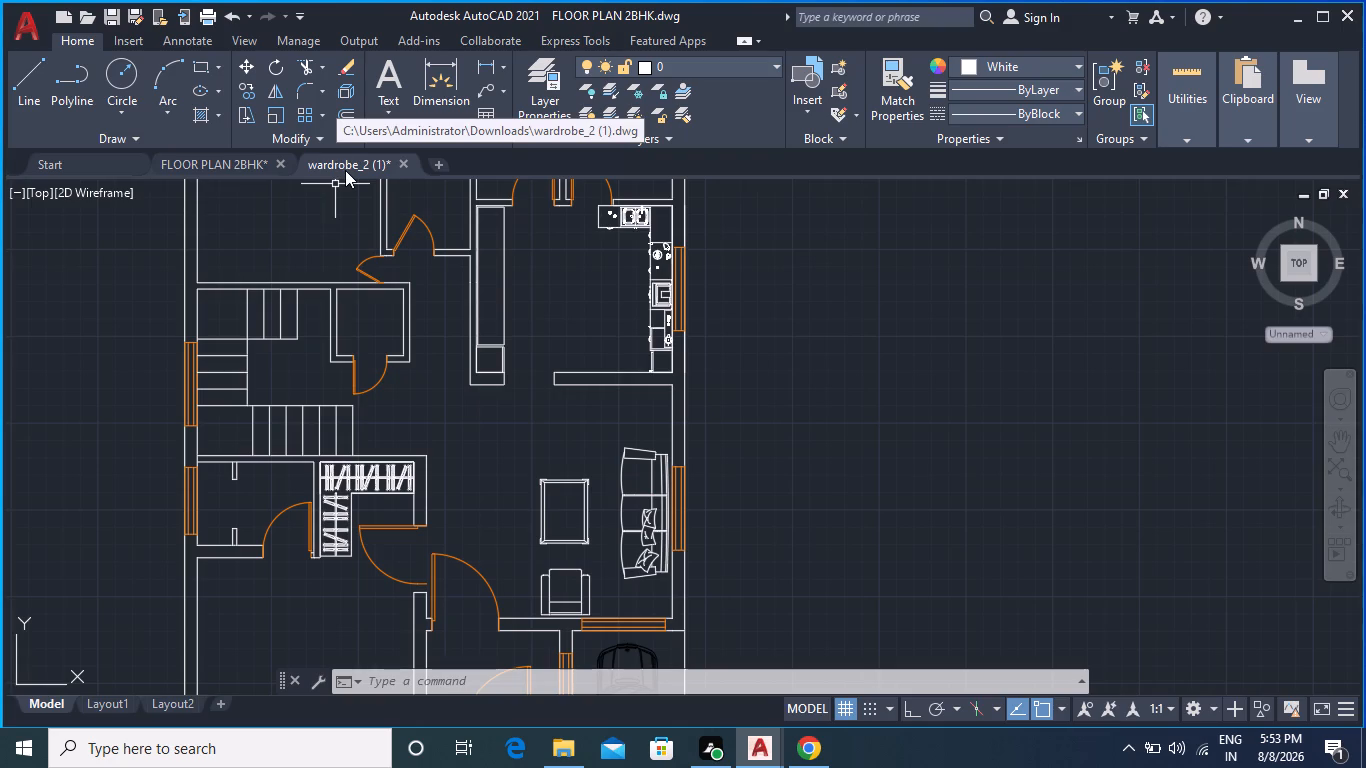
scroll(531, 307, down, 3)
middle_drag(658, 485, 660, 491)
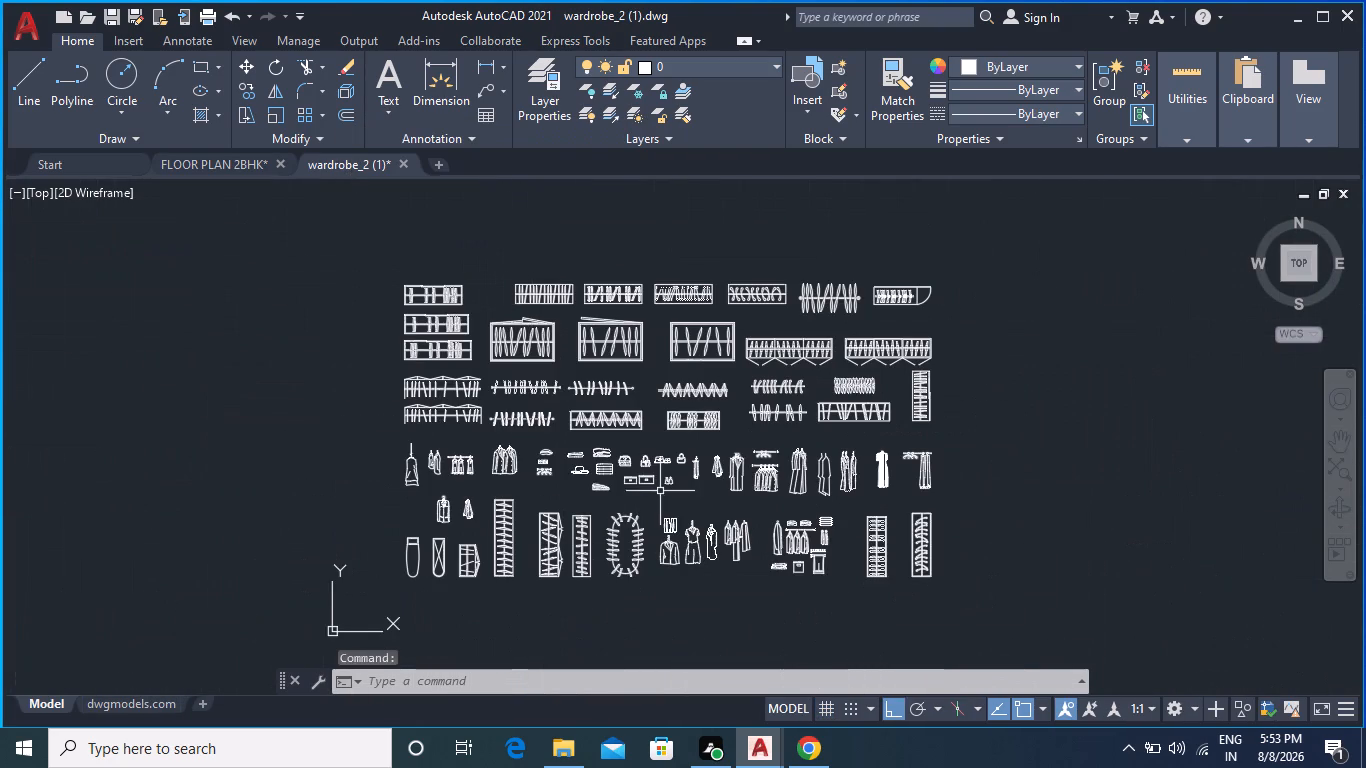
middle_drag(660, 491, 546, 378)
scroll(871, 440, up, 2)
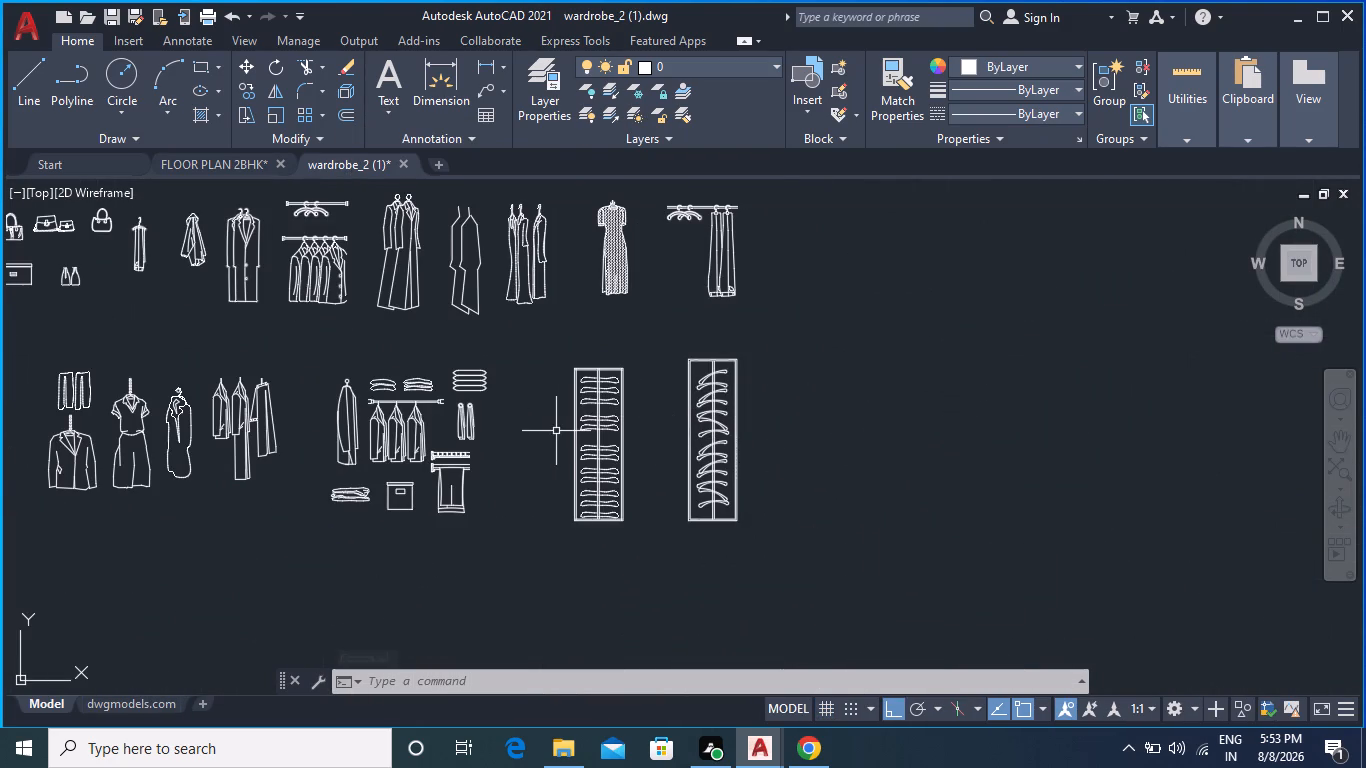
middle_drag(556, 431, 780, 423)
middle_drag(545, 459, 897, 419)
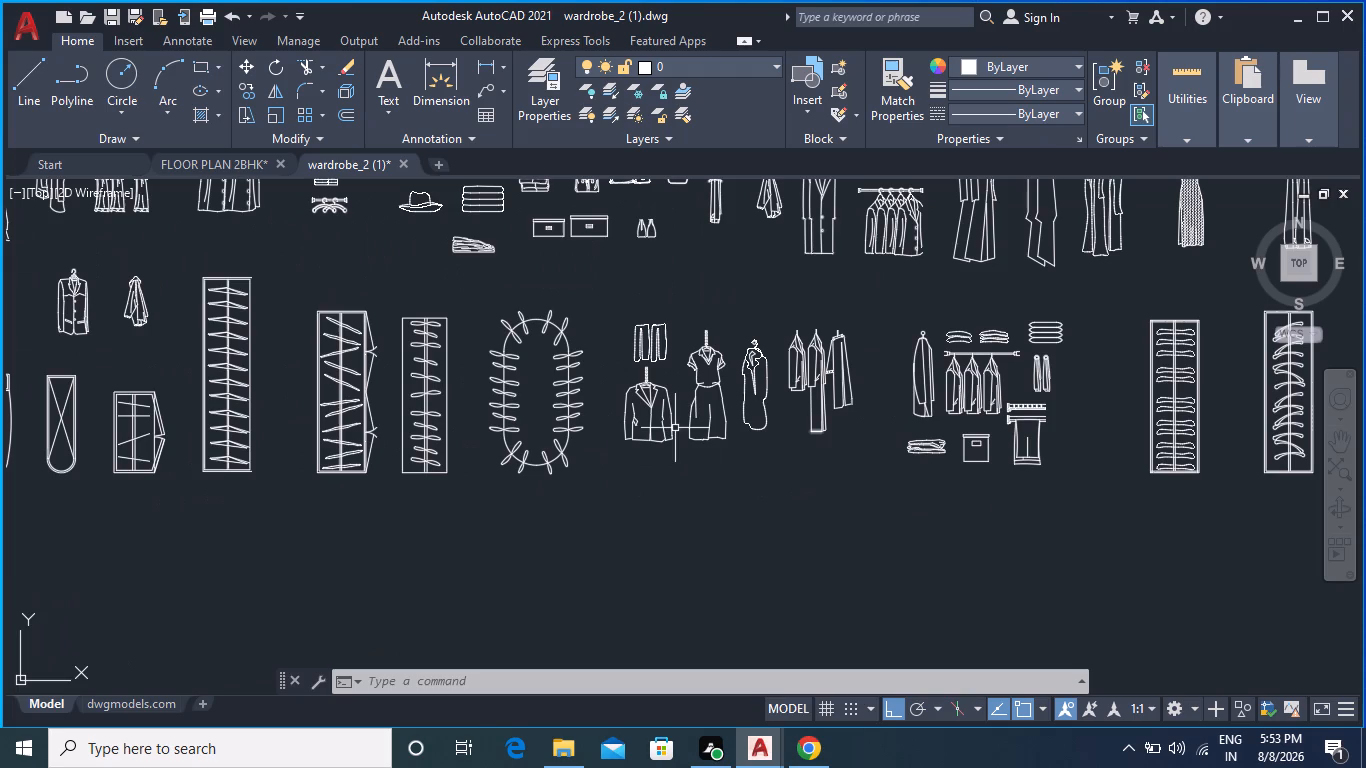
scroll(443, 416, down, 1)
scroll(244, 406, up, 1)
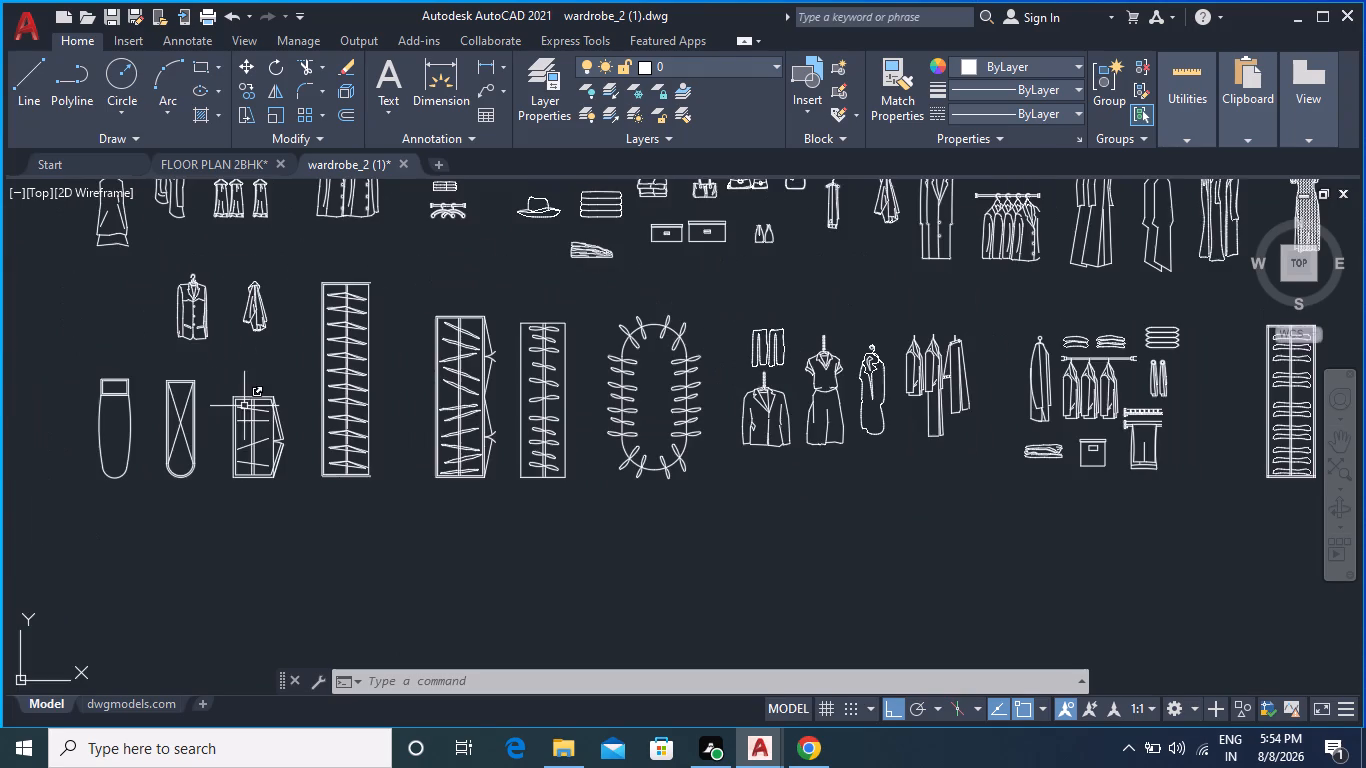
scroll(264, 415, up, 1)
middle_drag(294, 433, 381, 367)
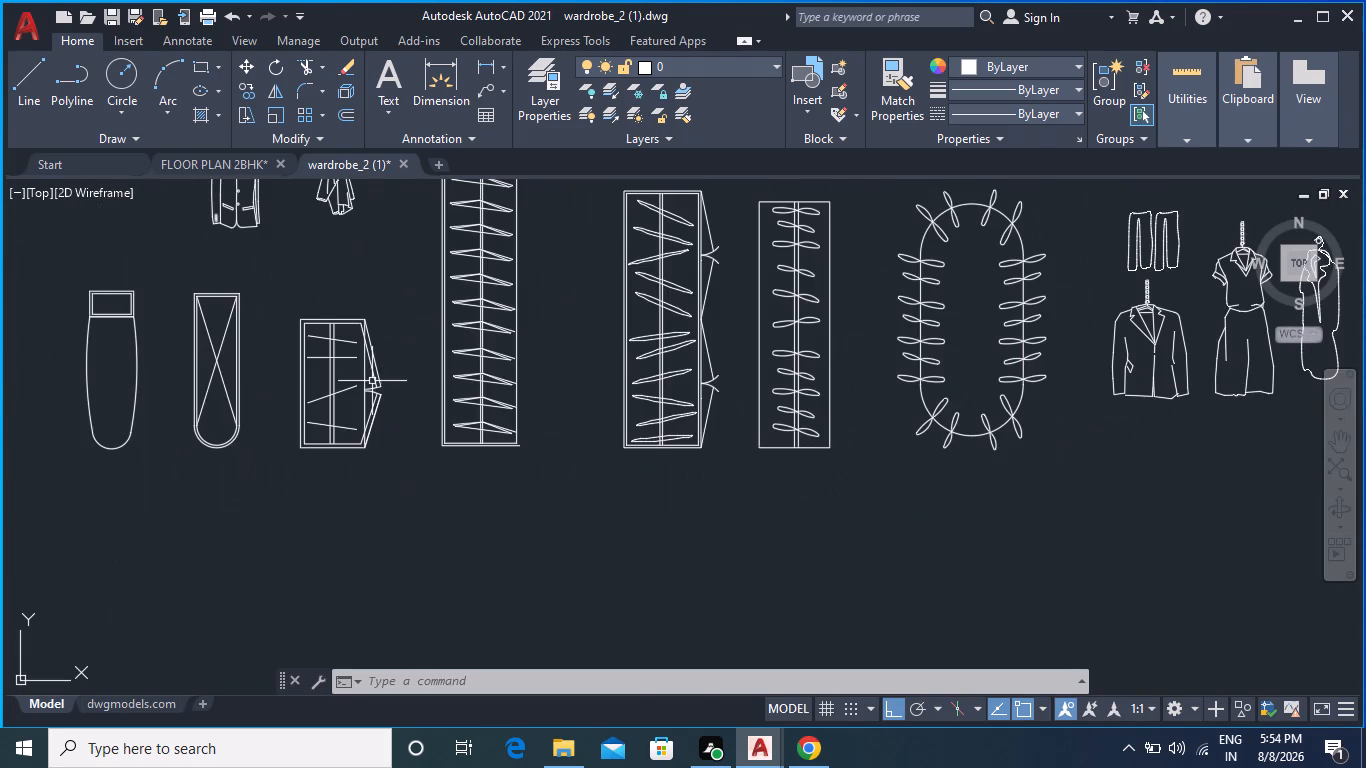
click(277, 297)
click(392, 514)
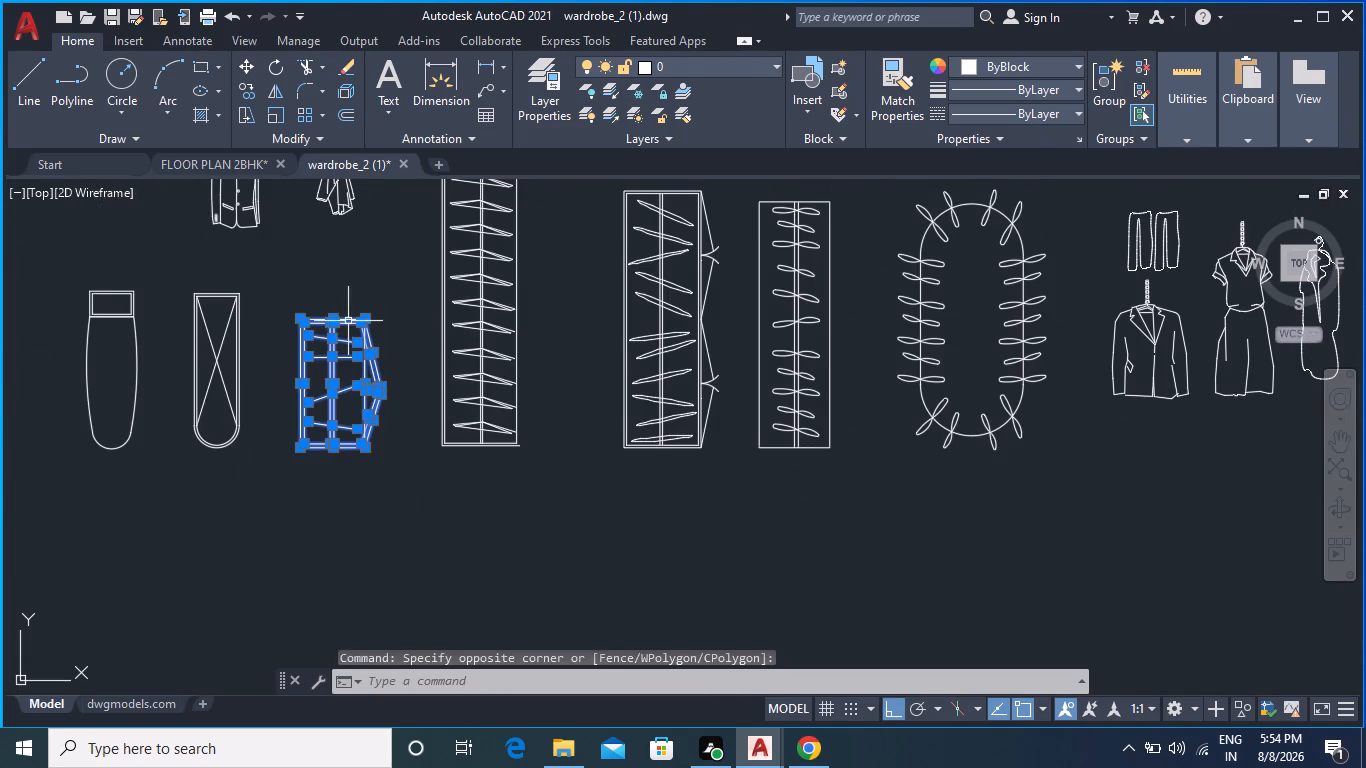
scroll(356, 296, down, 1)
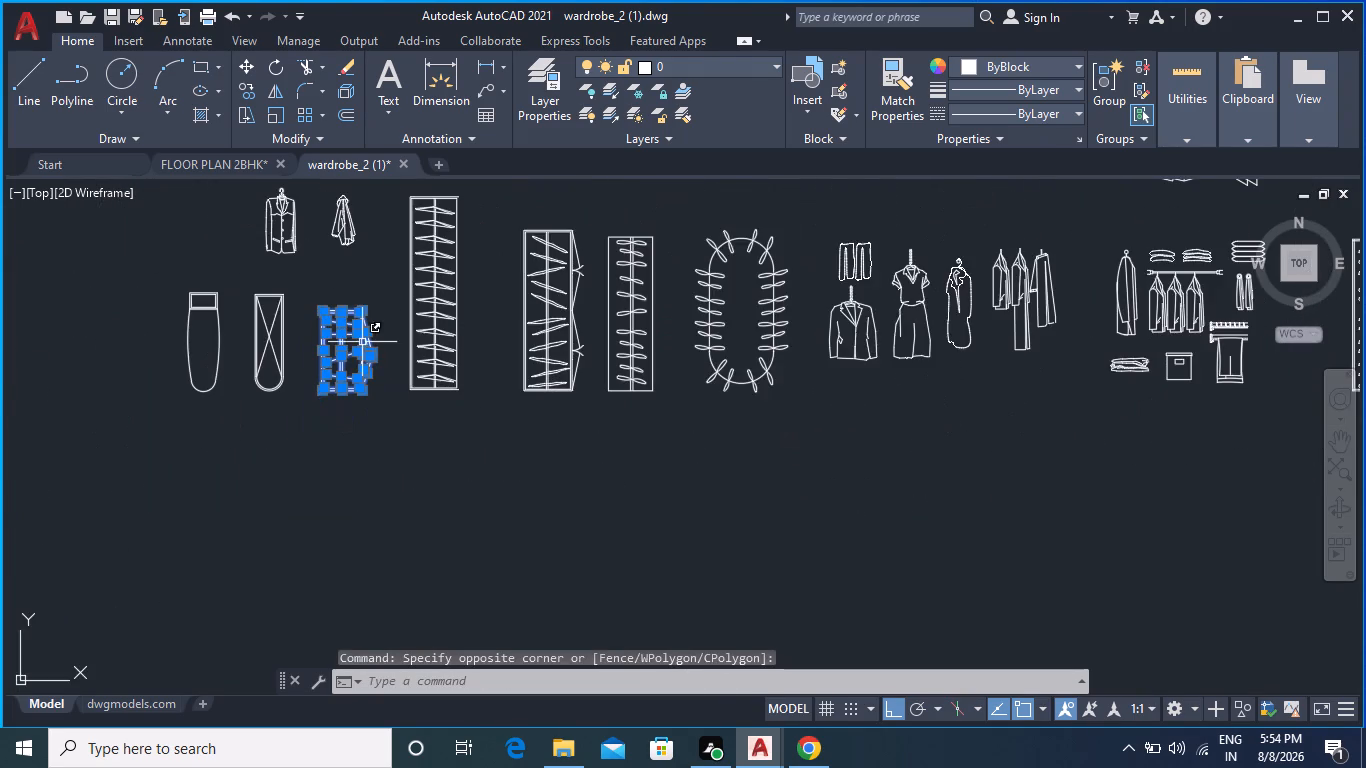
scroll(361, 342, up, 1)
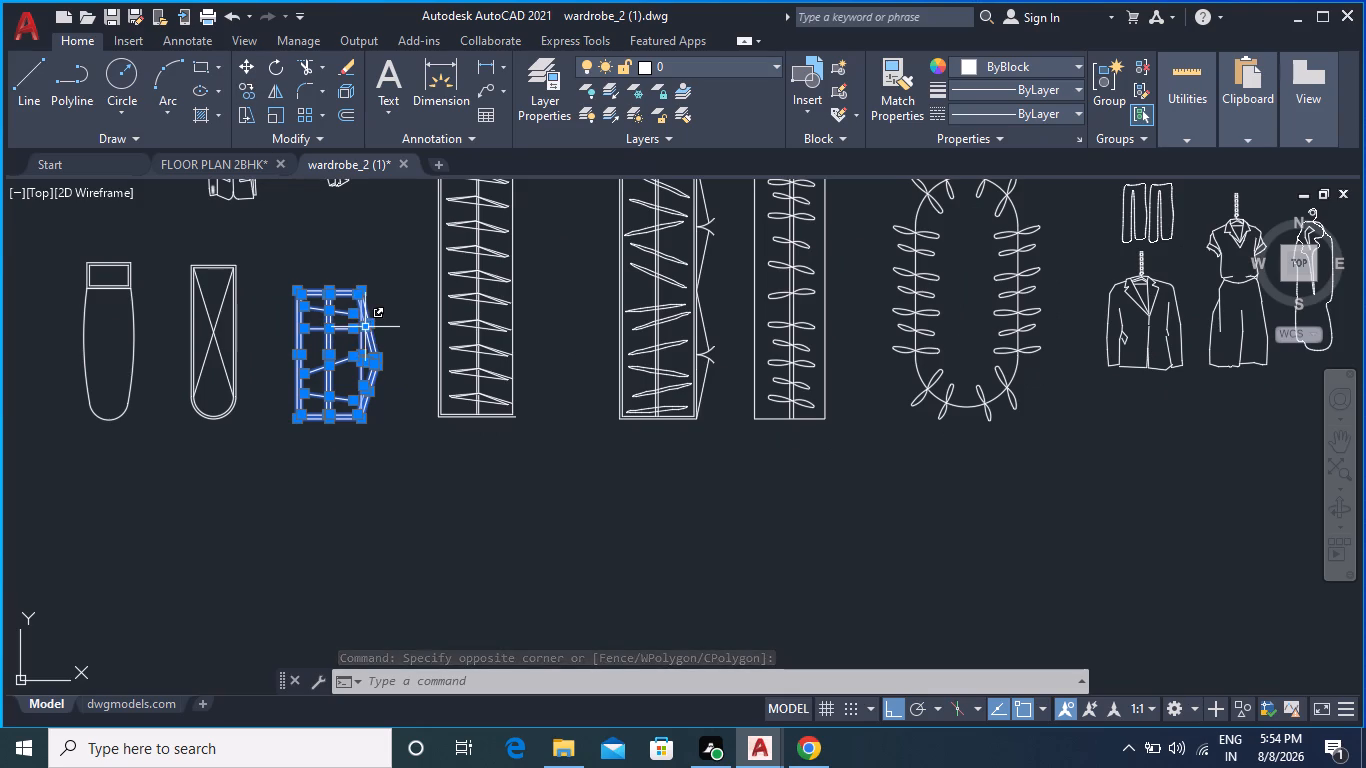
key(ctrl+c)
scroll(419, 339, down, 2)
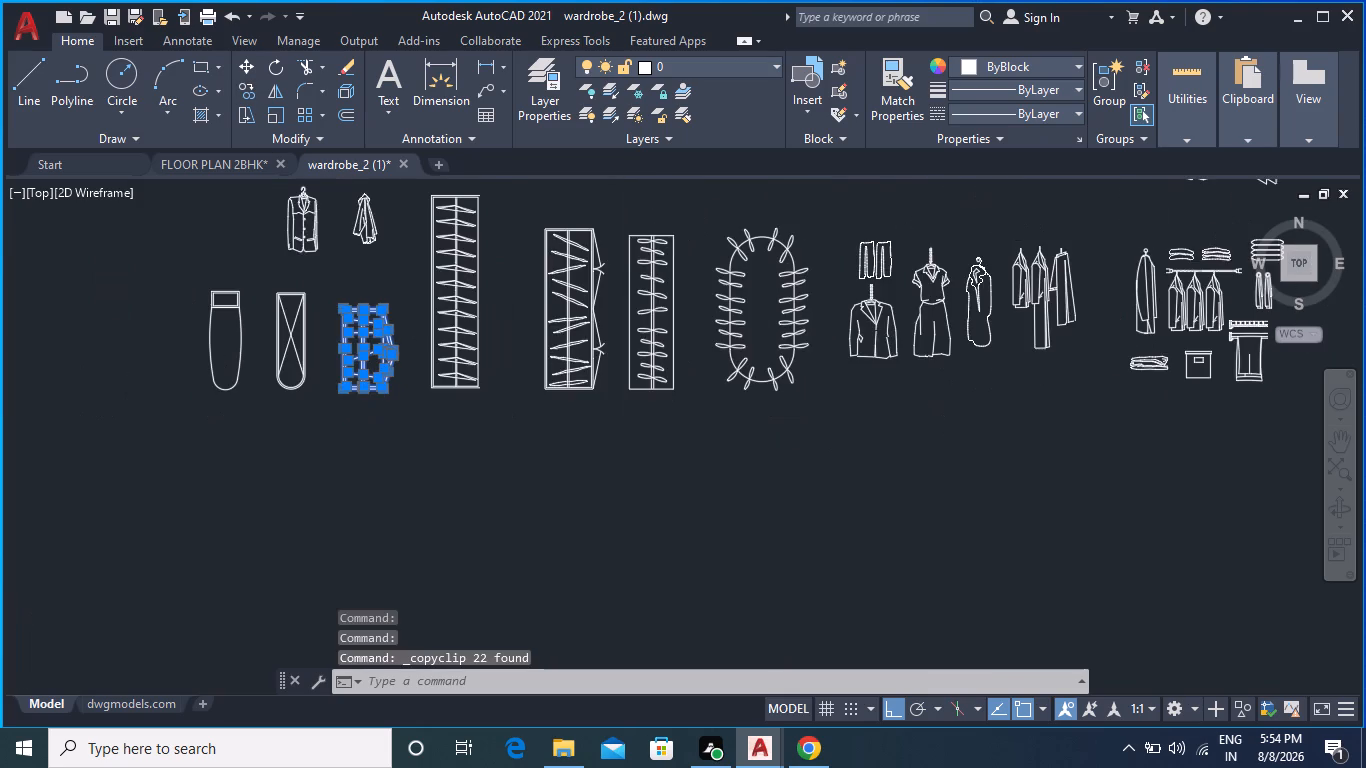
Paste the copied two-door wardrobe into the FLOOR PLAN 2BHK drawing, in the empty area east of the plan.
click(226, 161)
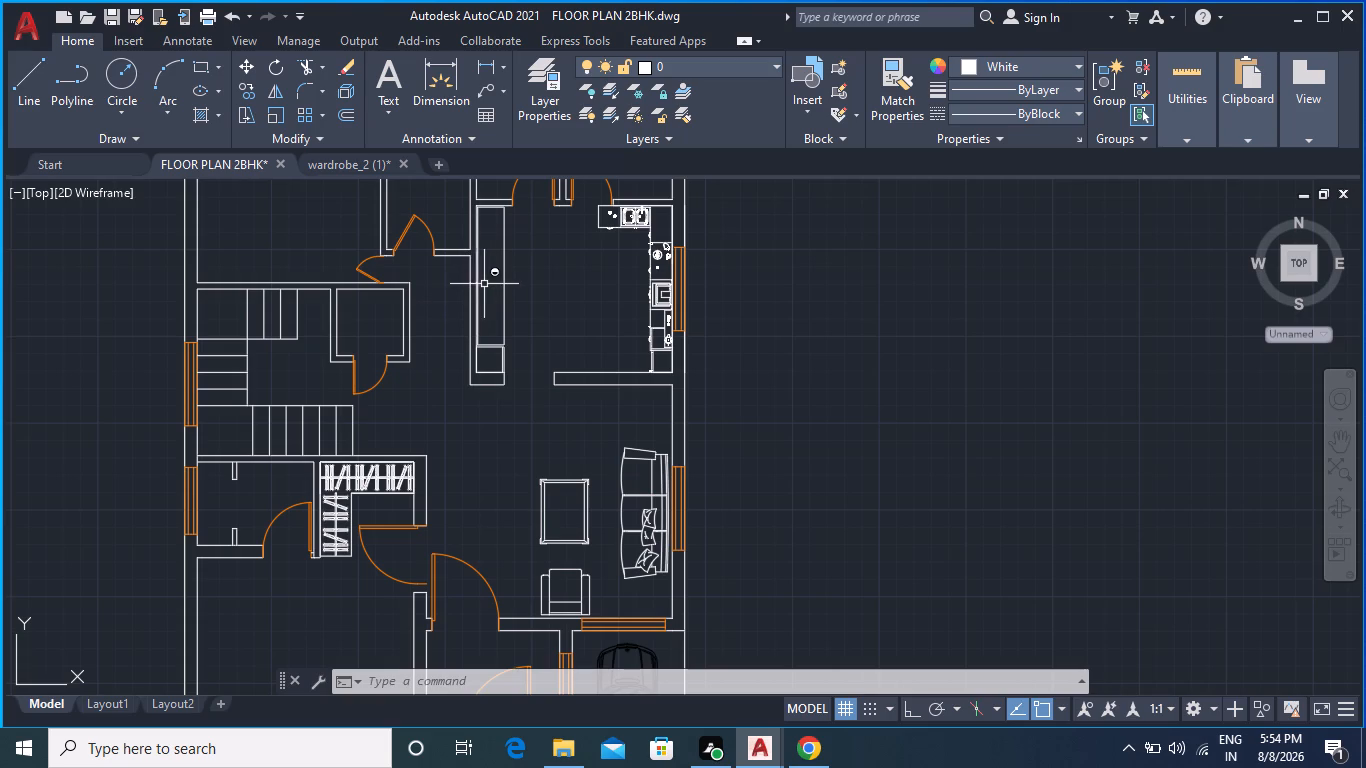
key(ctrl+v)
scroll(594, 382, down, 5)
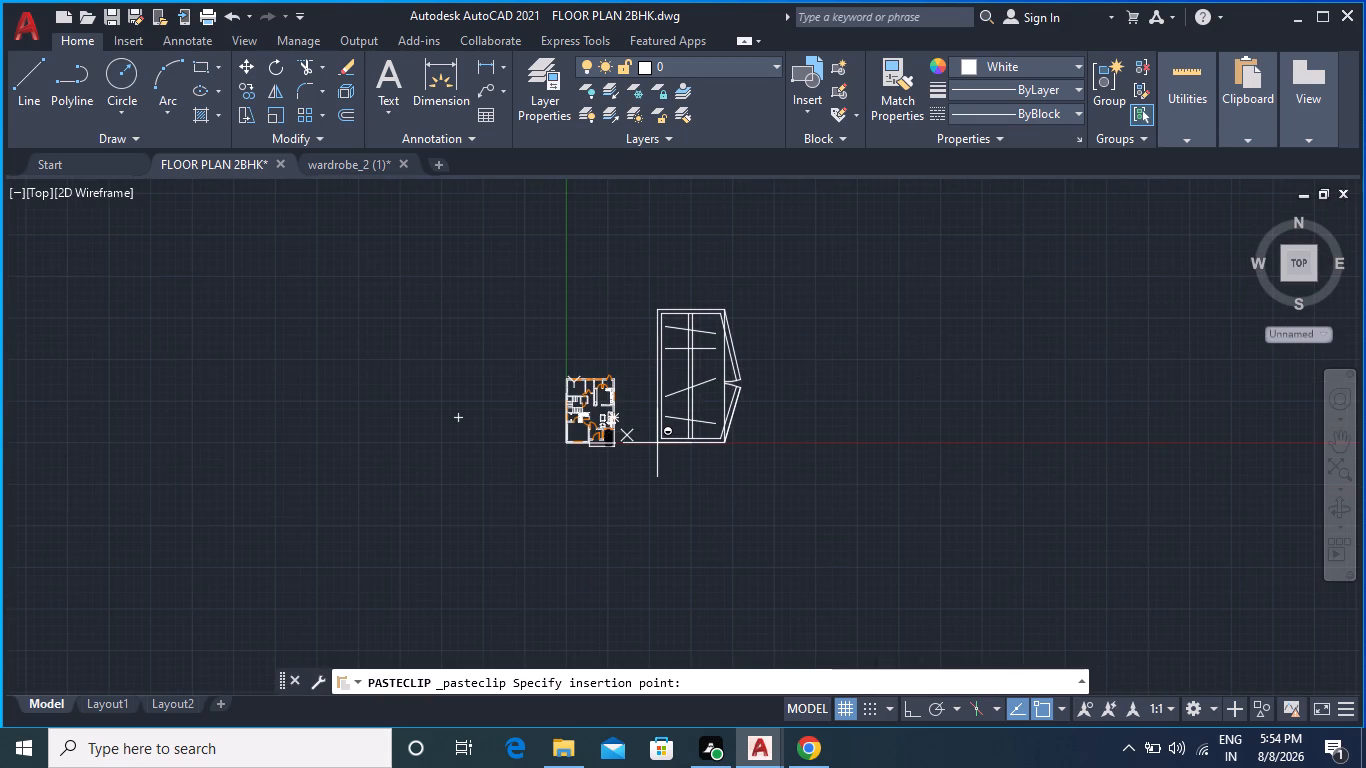
click(657, 443)
click(721, 420)
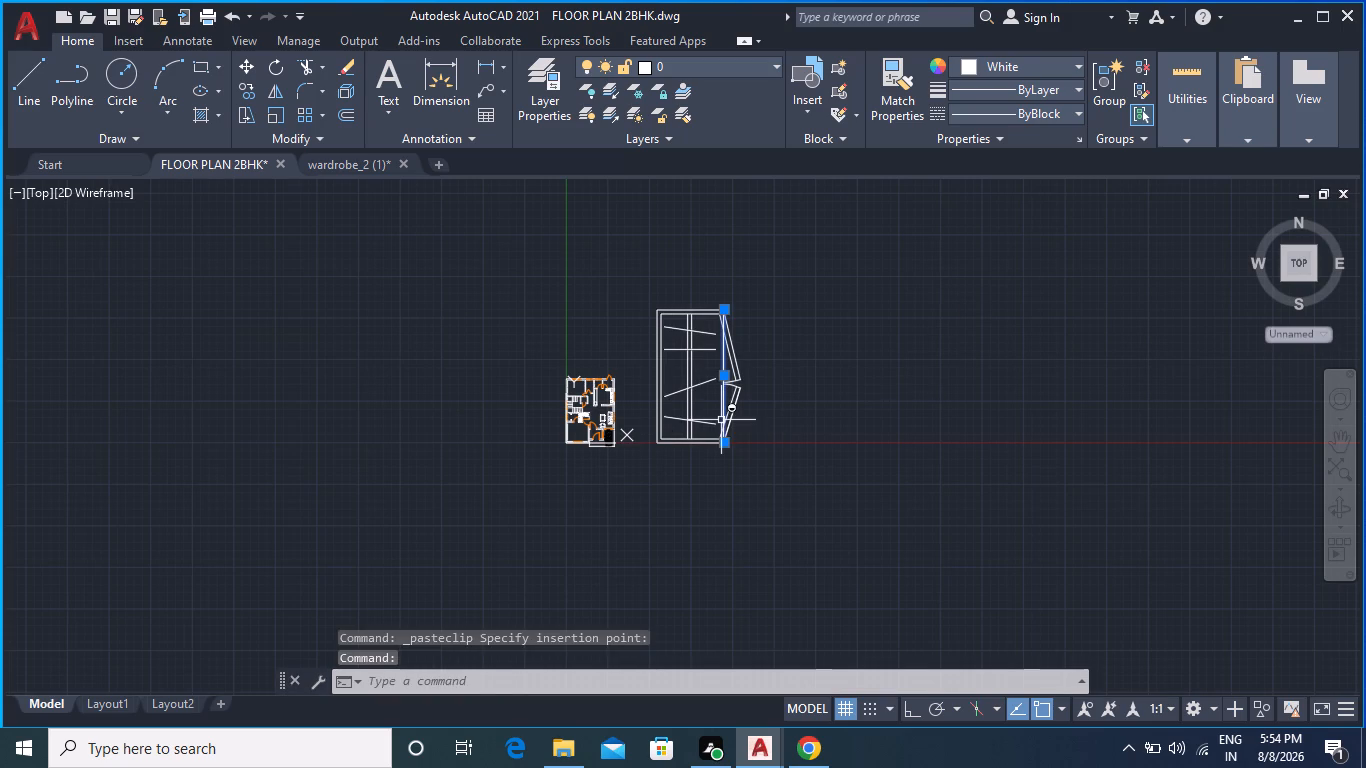
key(Escape)
key(Escape)
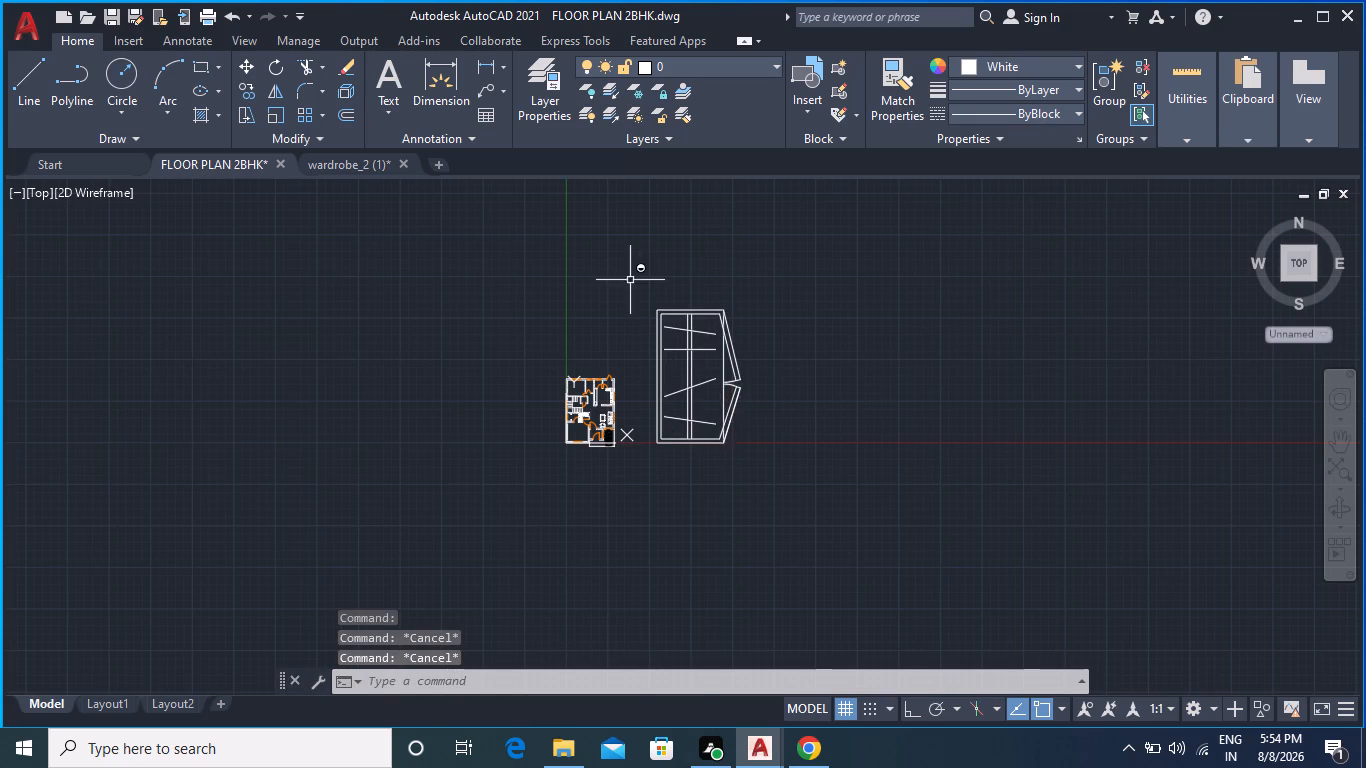
Scale the whole pasted wardrobe down freehand from its lower-left corner until it is slightly shorter than the parked car.
click(629, 280)
click(779, 486)
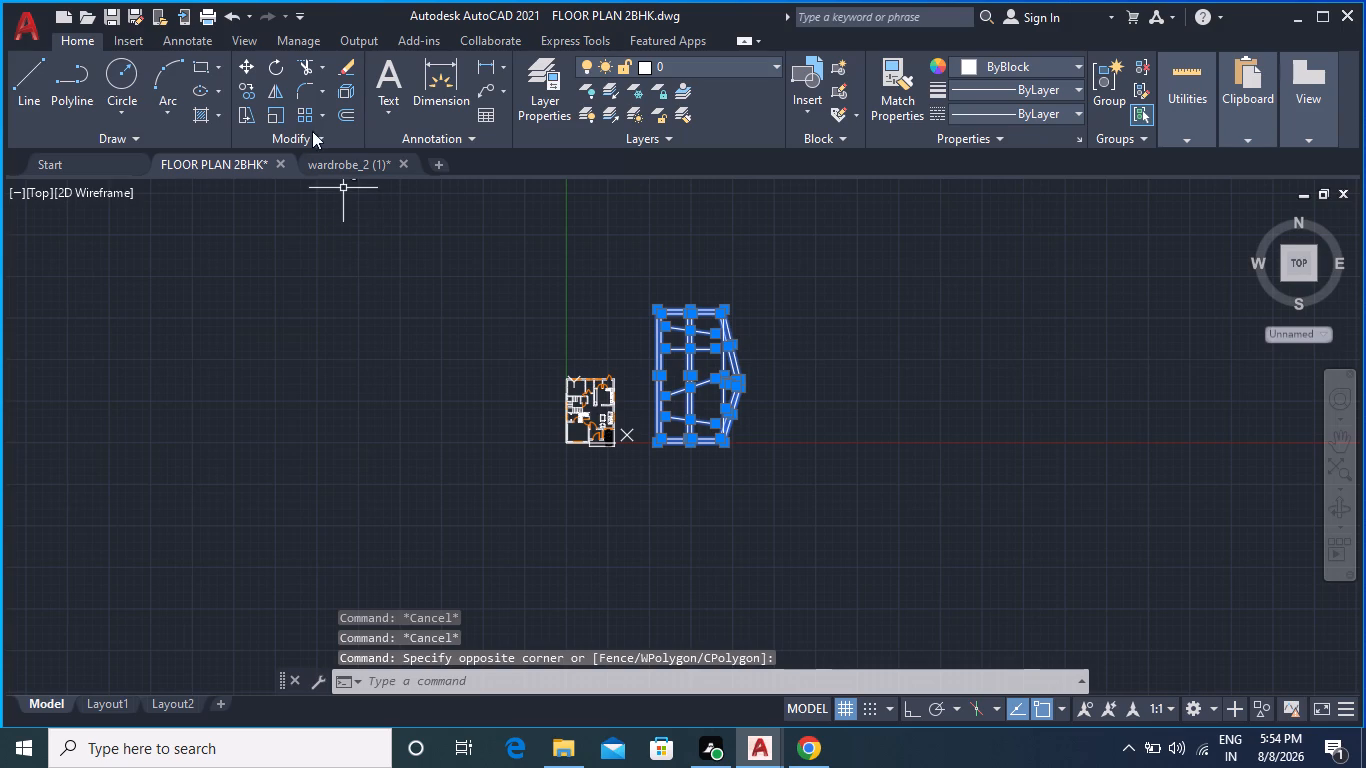
right_click(689, 332)
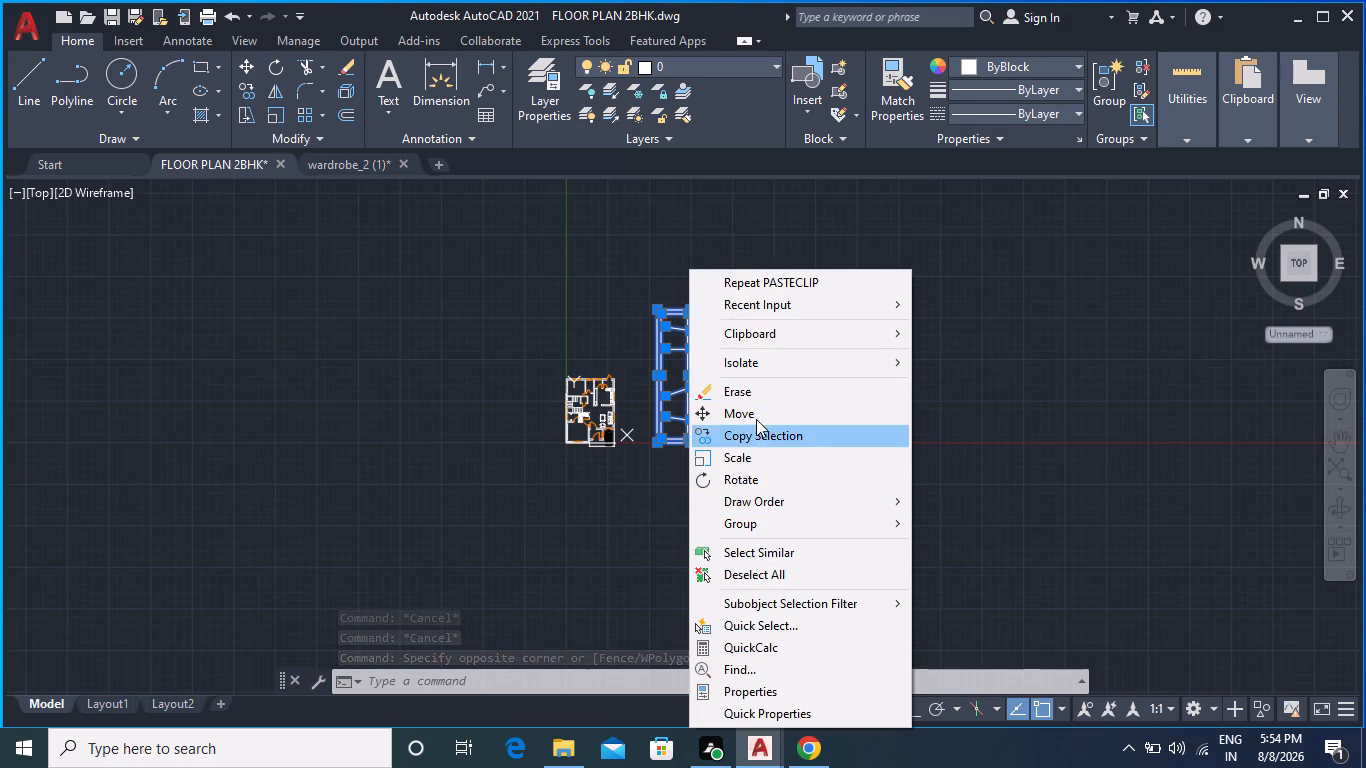
click(760, 452)
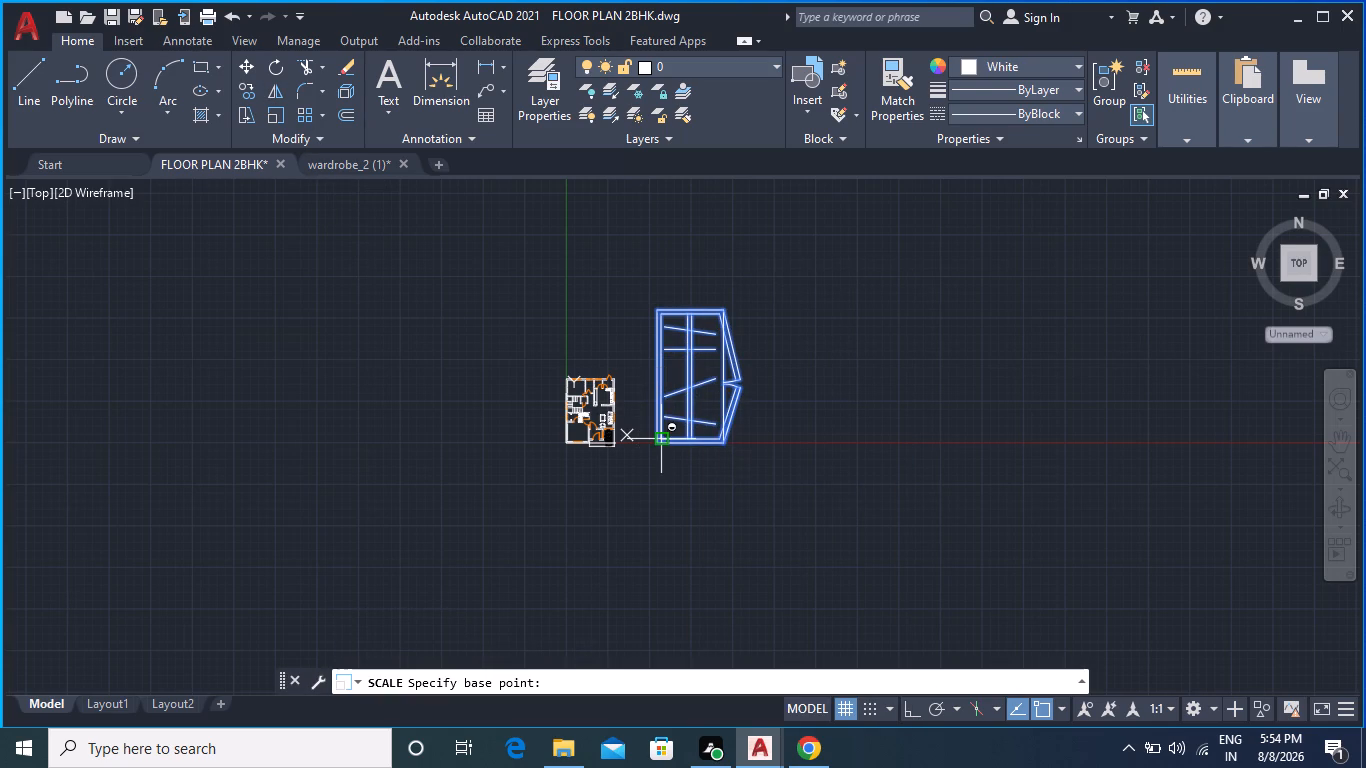
click(654, 438)
scroll(658, 449, up, 3)
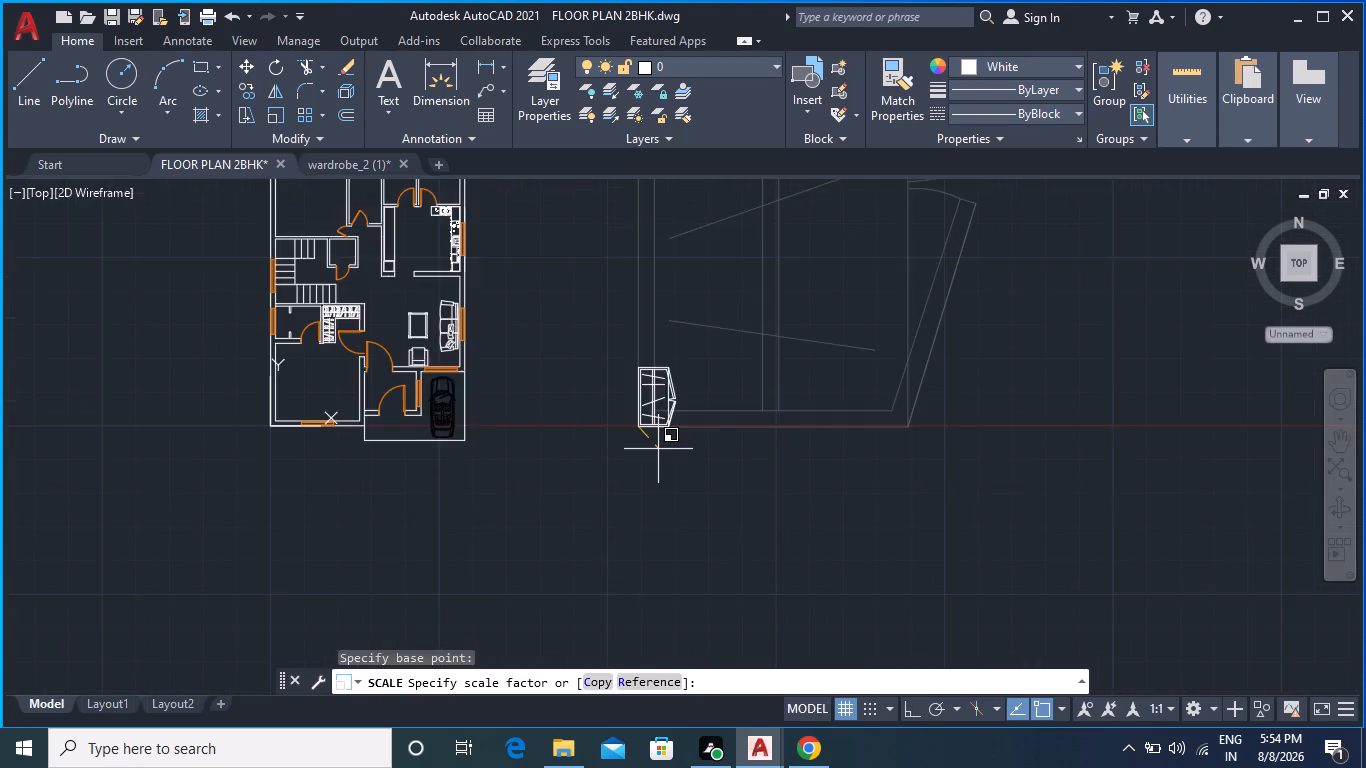
scroll(658, 449, up, 2)
click(632, 444)
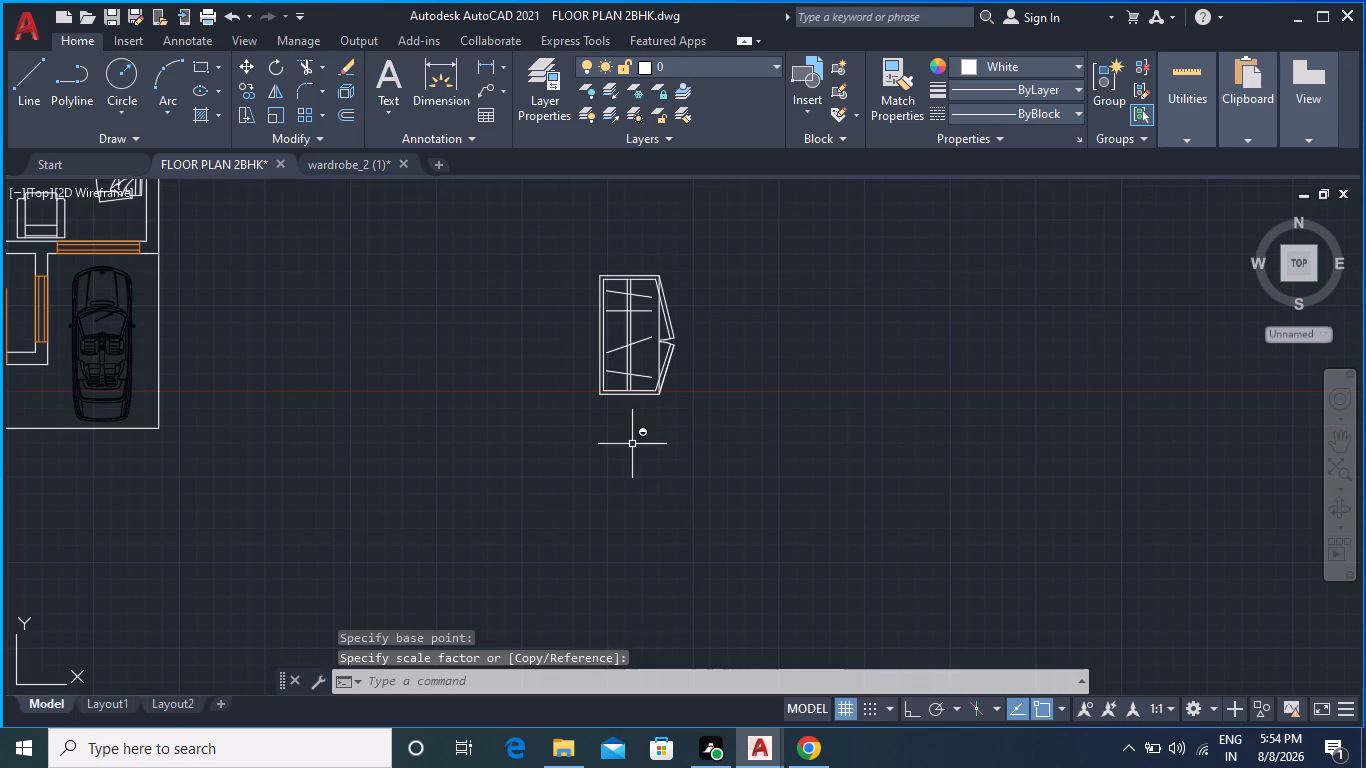
key(Escape)
Rotate the entire two-door wardrobe 180 degrees about its upper-left corner so the doors face west.
key(Escape)
drag(566, 252, 574, 262)
click(755, 515)
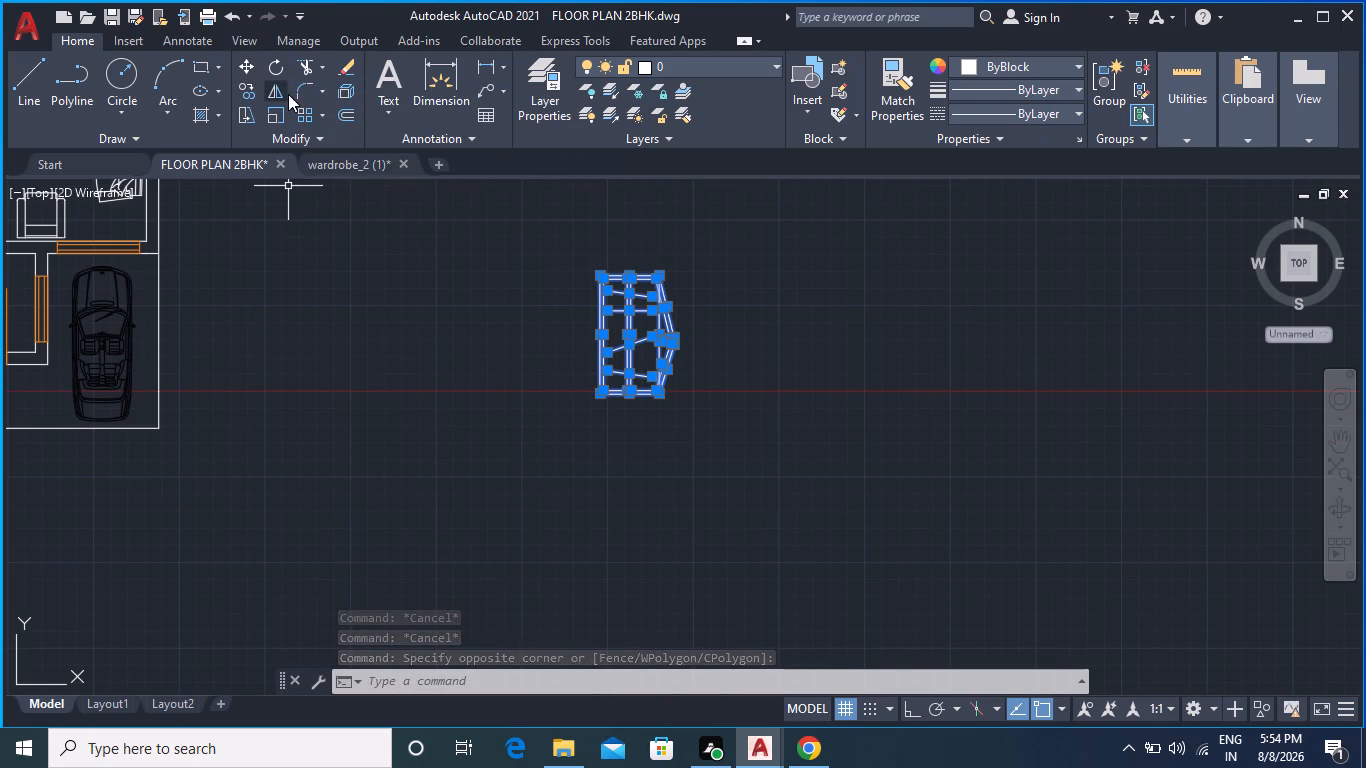
click(272, 67)
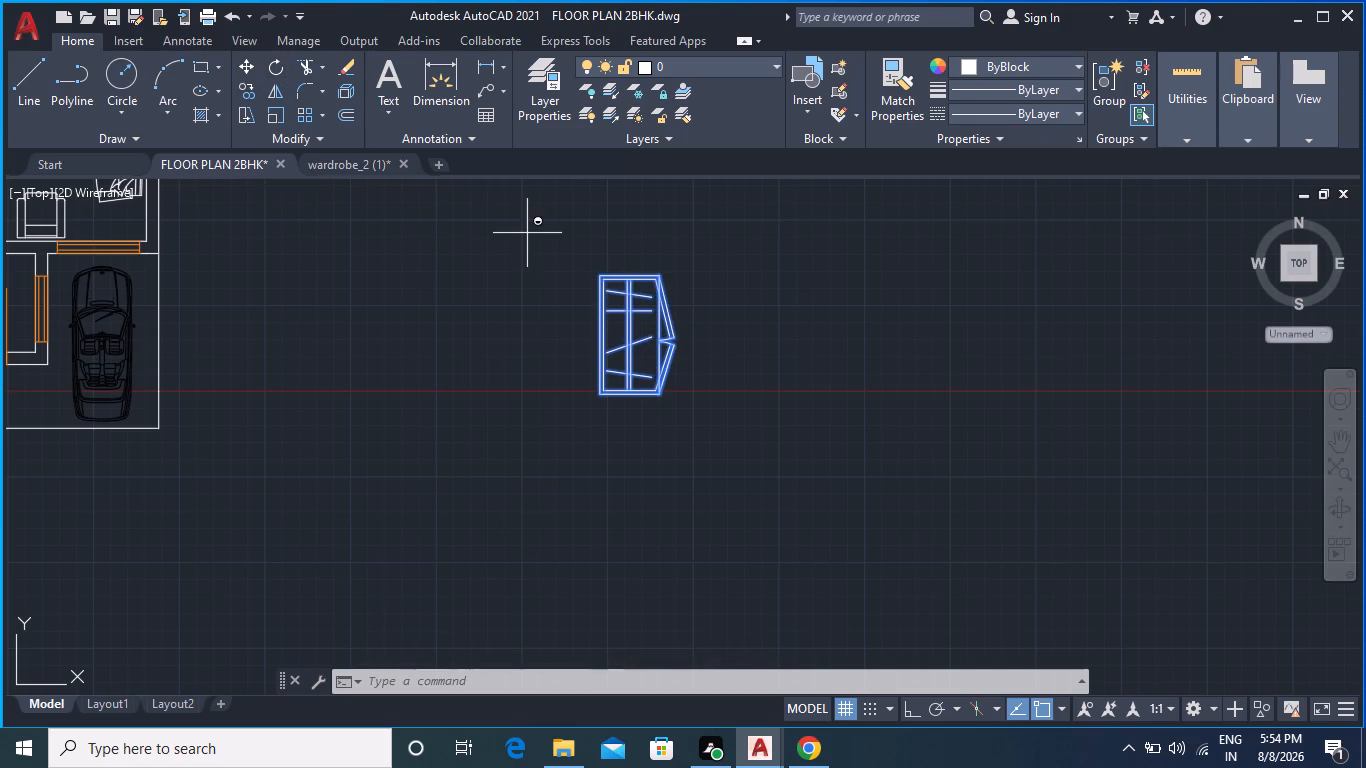
scroll(608, 297, up, 4)
scroll(566, 253, down, 3)
click(556, 239)
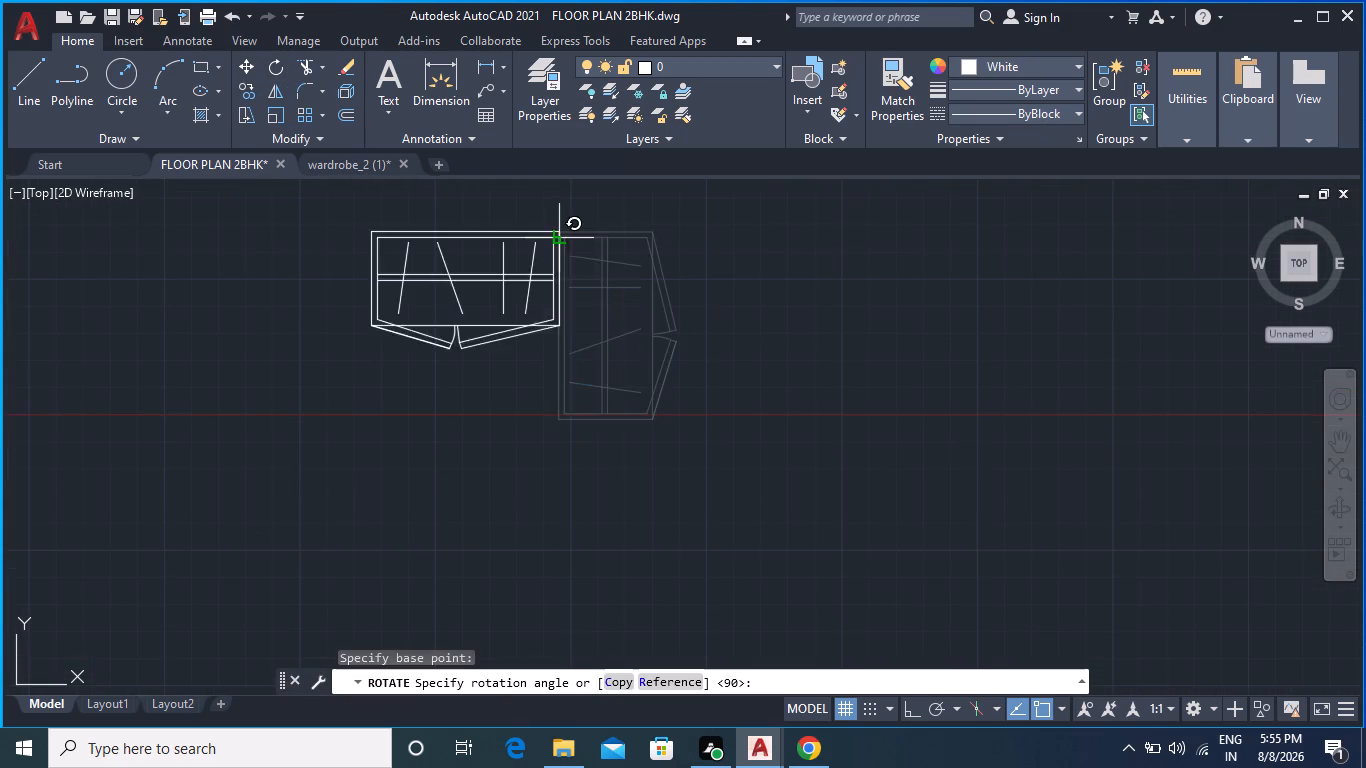
scroll(356, 277, down, 2)
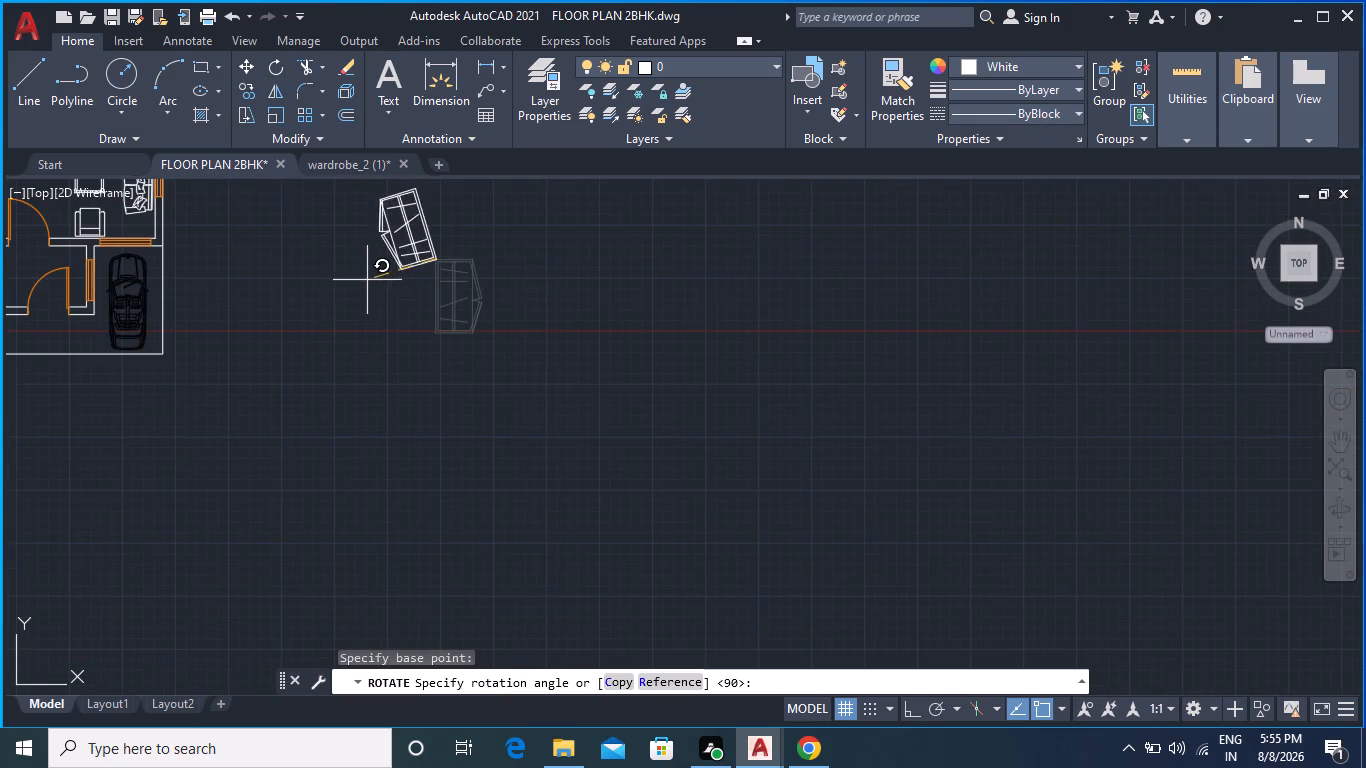
middle_drag(376, 303, 451, 516)
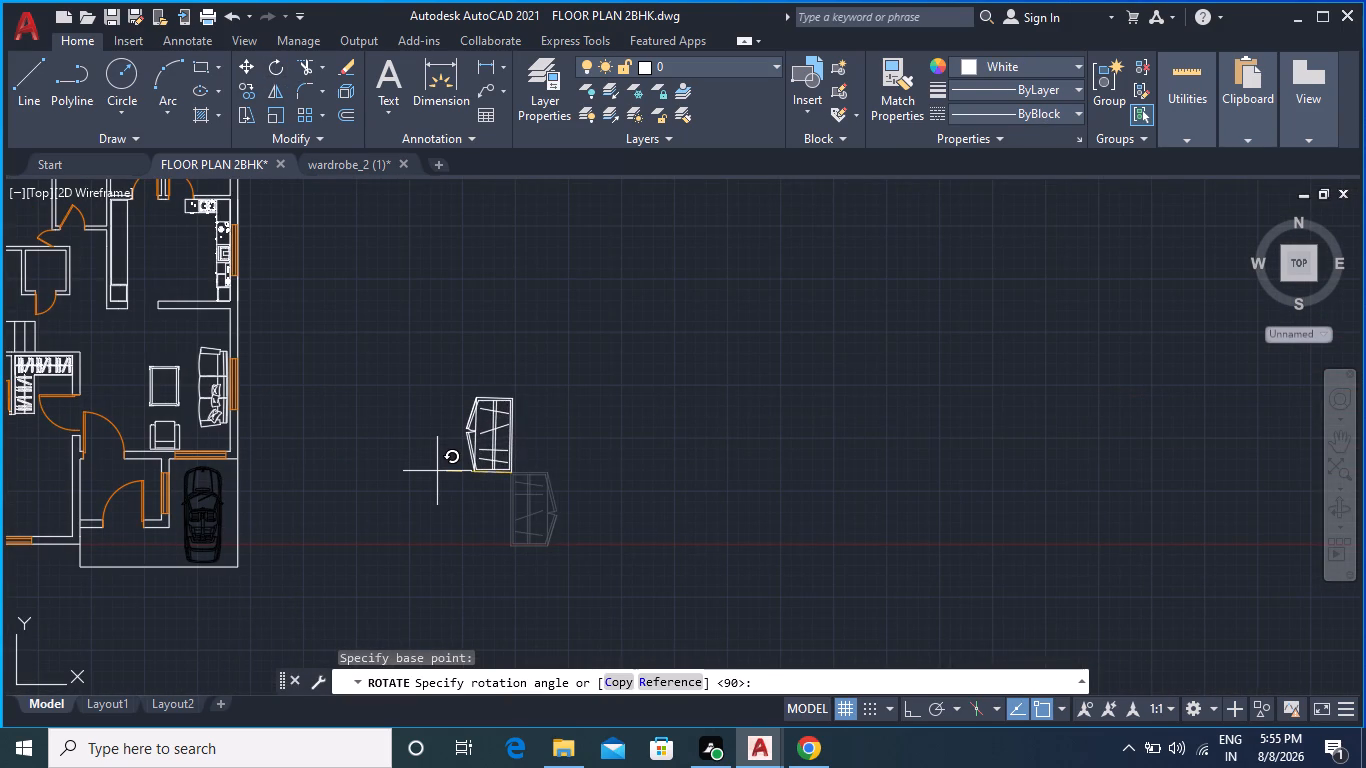
scroll(437, 471, up, 2)
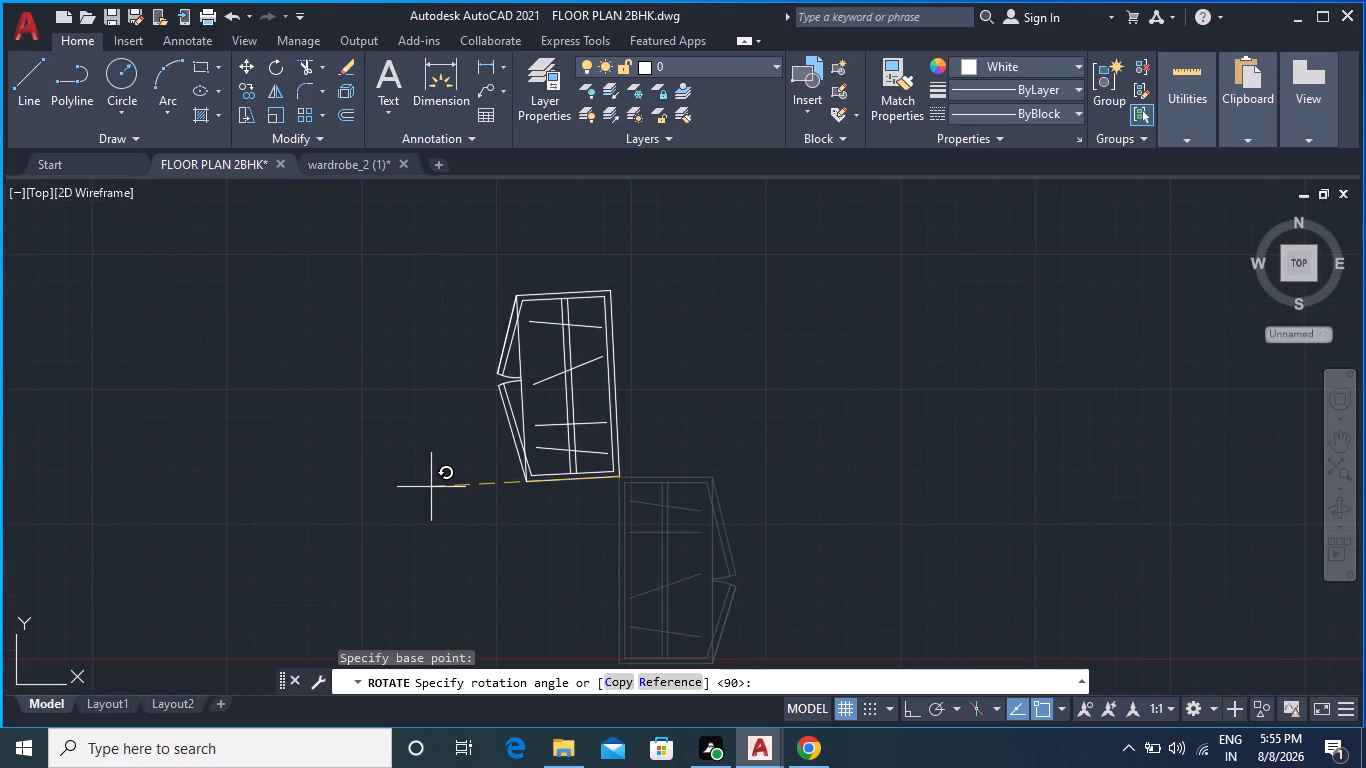
key(F8)
click(433, 478)
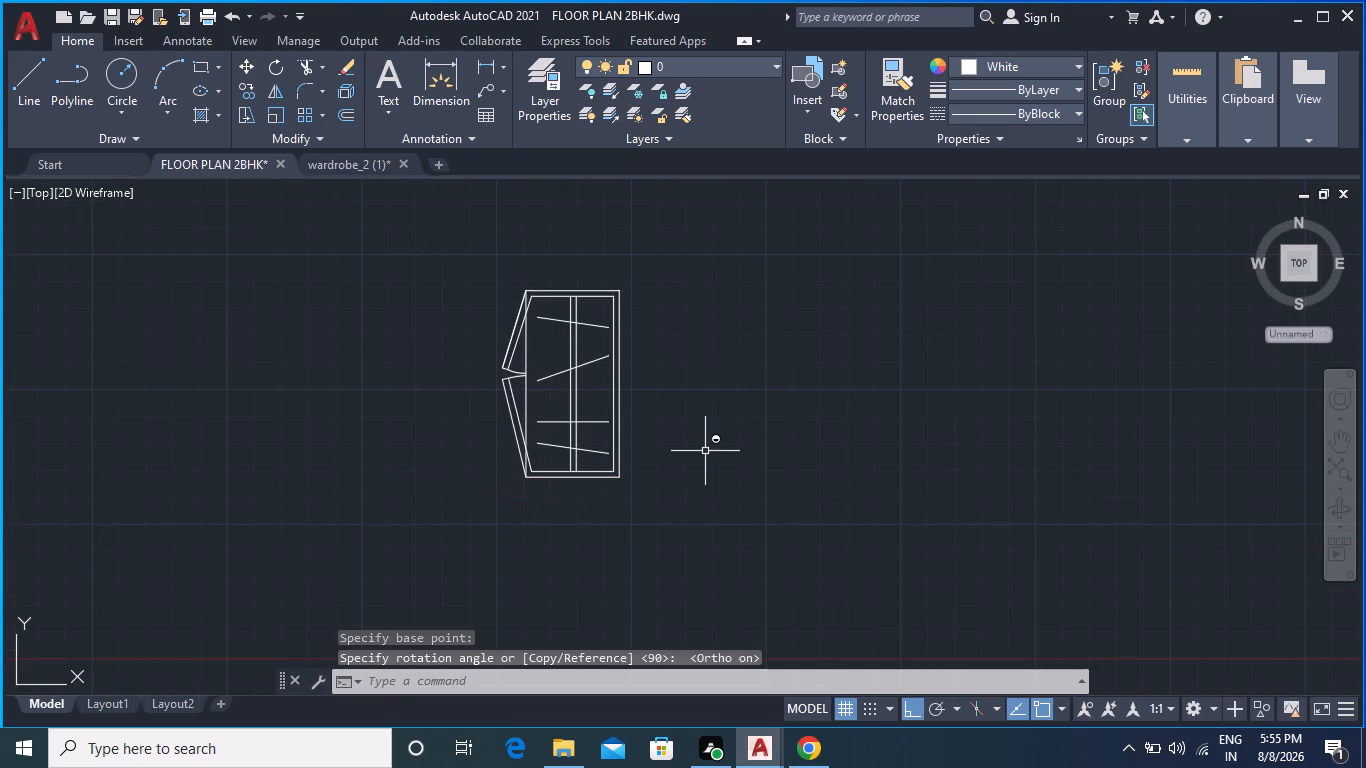
Move the rotated wardrobe by its upper-right corner into the passage, onto the inside wall corner just west of the kitchen's long counter.
scroll(707, 449, down, 1)
click(546, 325)
click(714, 521)
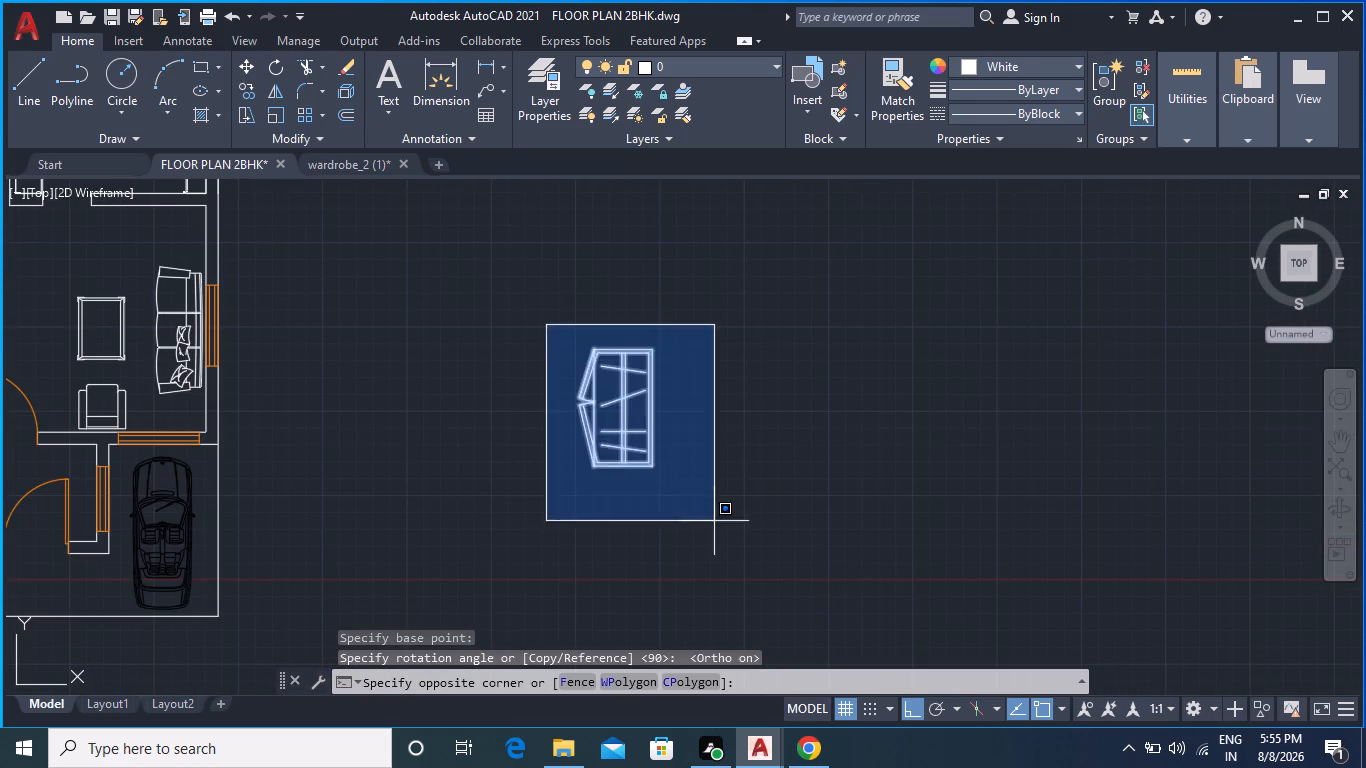
click(249, 68)
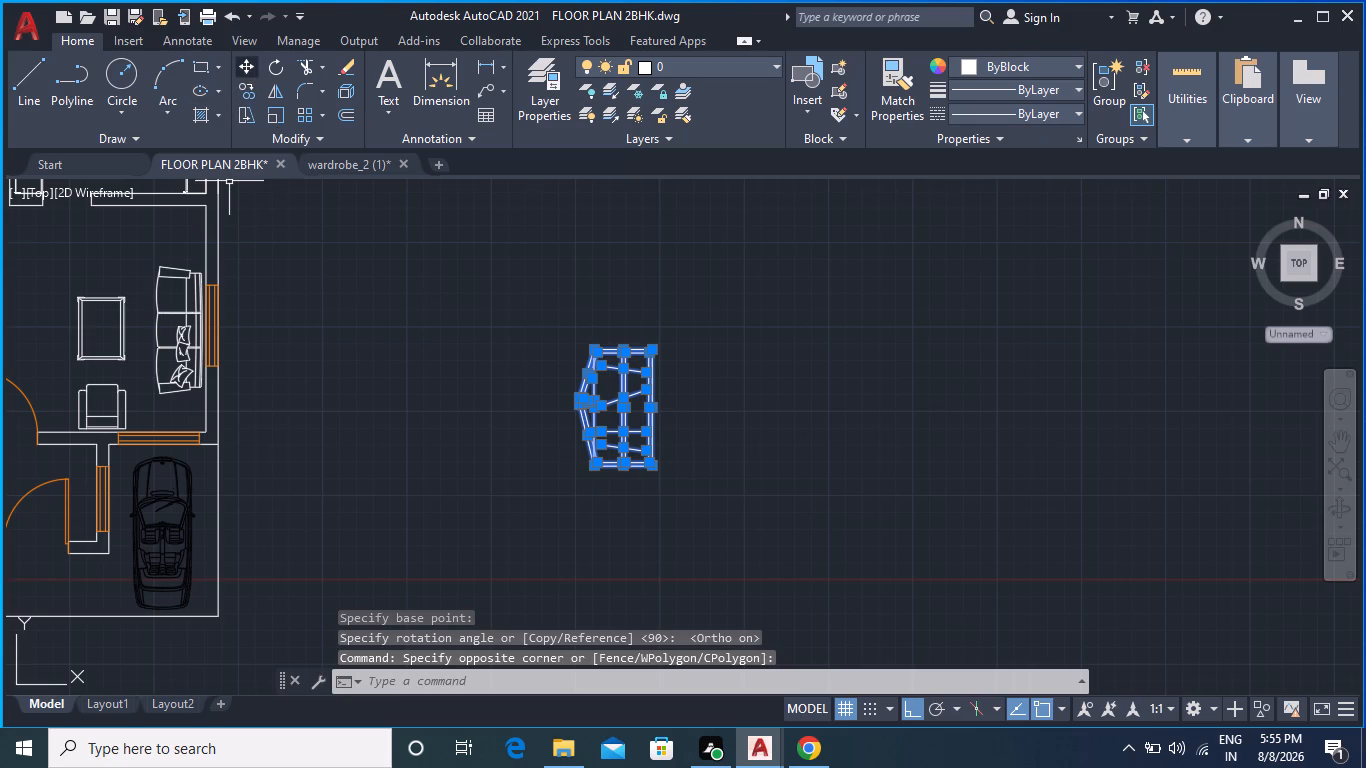
scroll(646, 470, up, 3)
scroll(668, 390, down, 2)
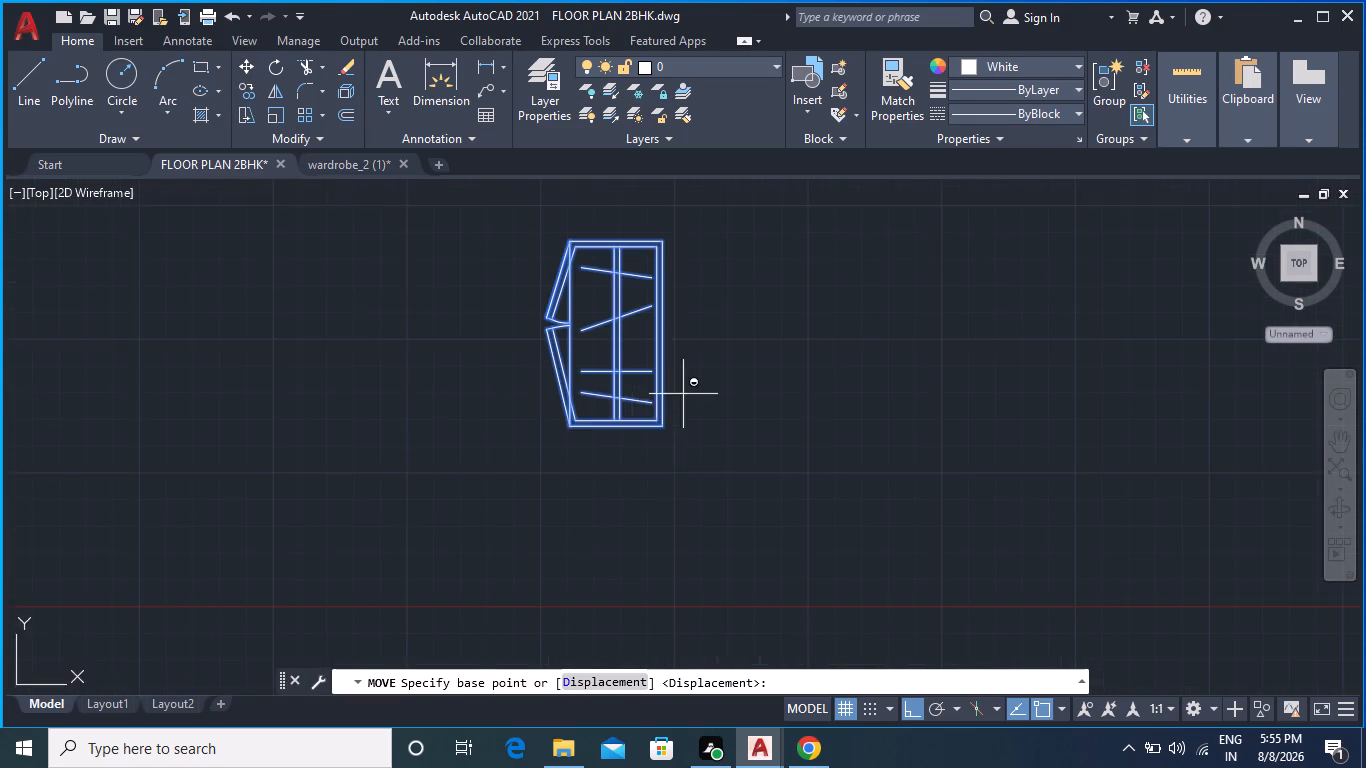
middle_drag(688, 385, 684, 504)
scroll(650, 356, up, 2)
click(661, 372)
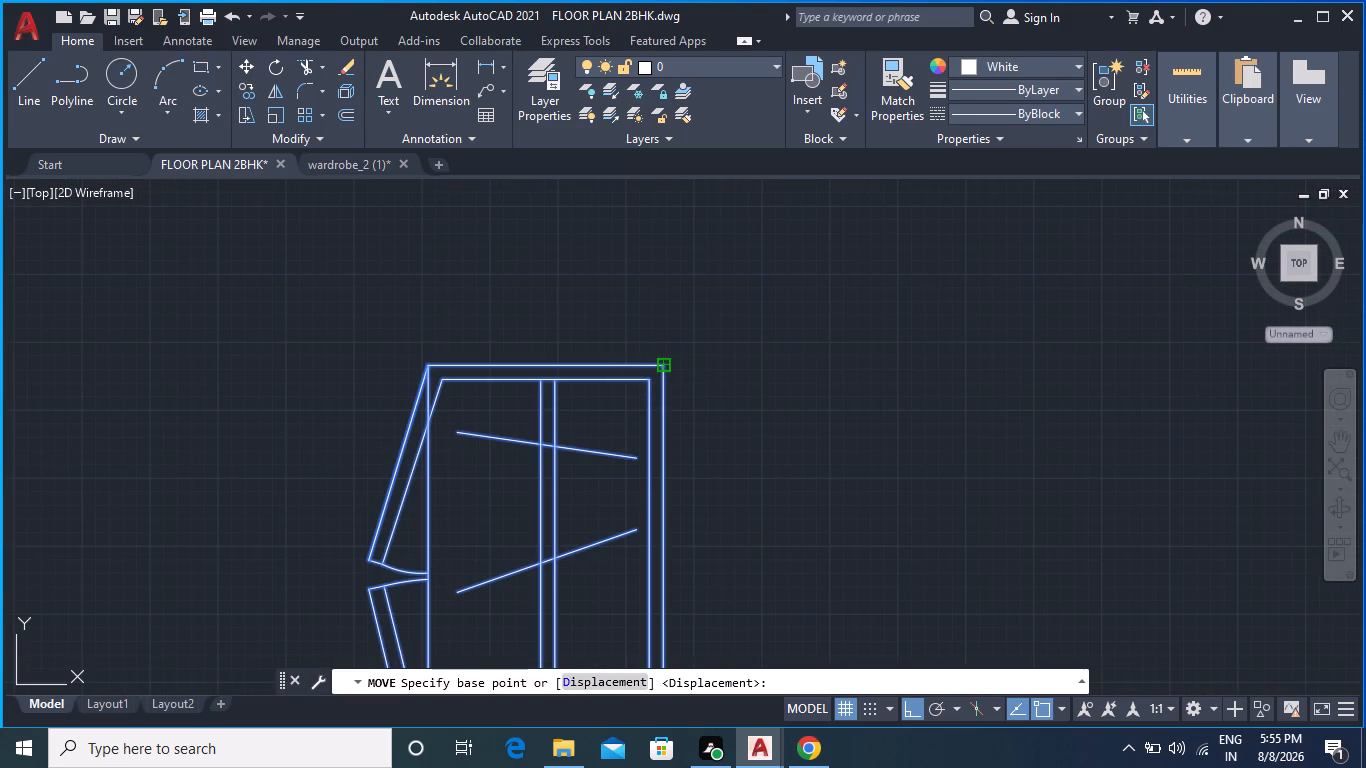
scroll(389, 348, down, 4)
middle_drag(359, 337, 1088, 420)
scroll(906, 414, down, 2)
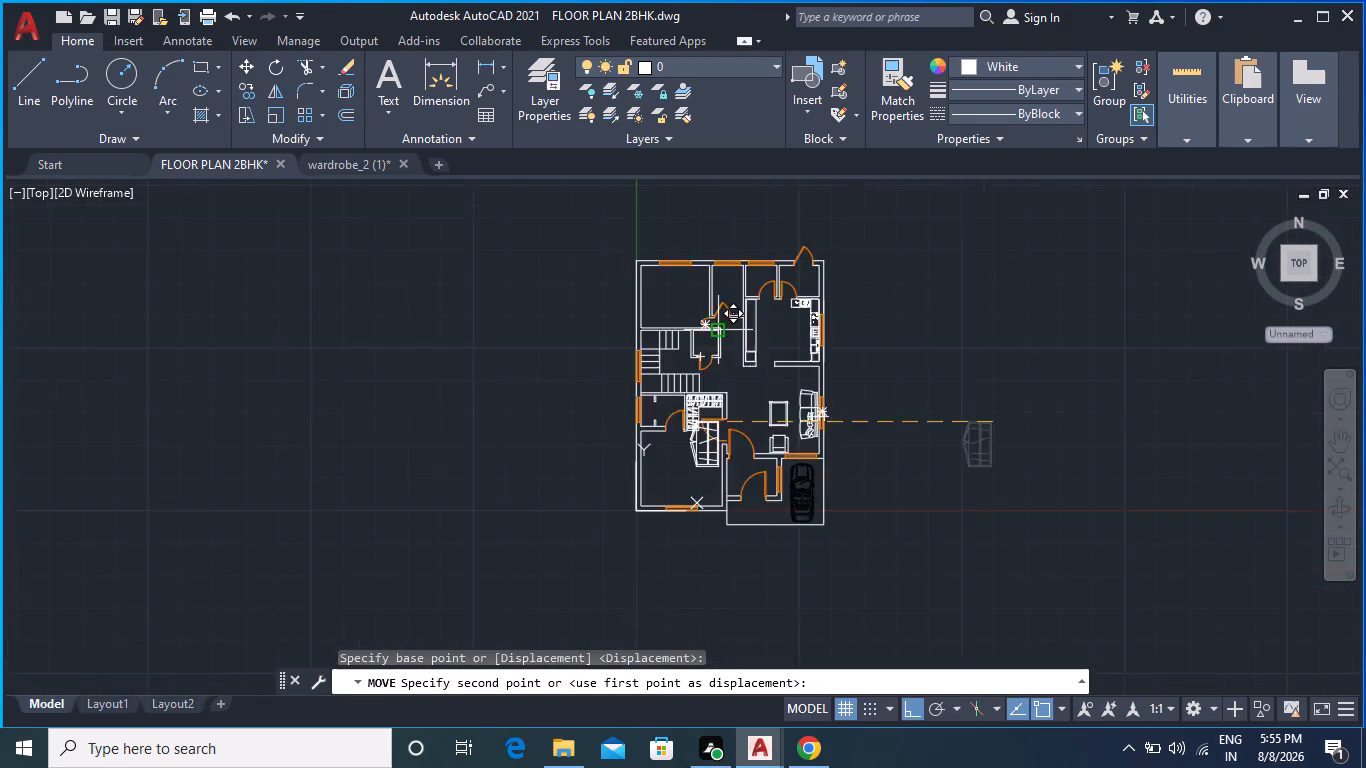
scroll(722, 330, up, 4)
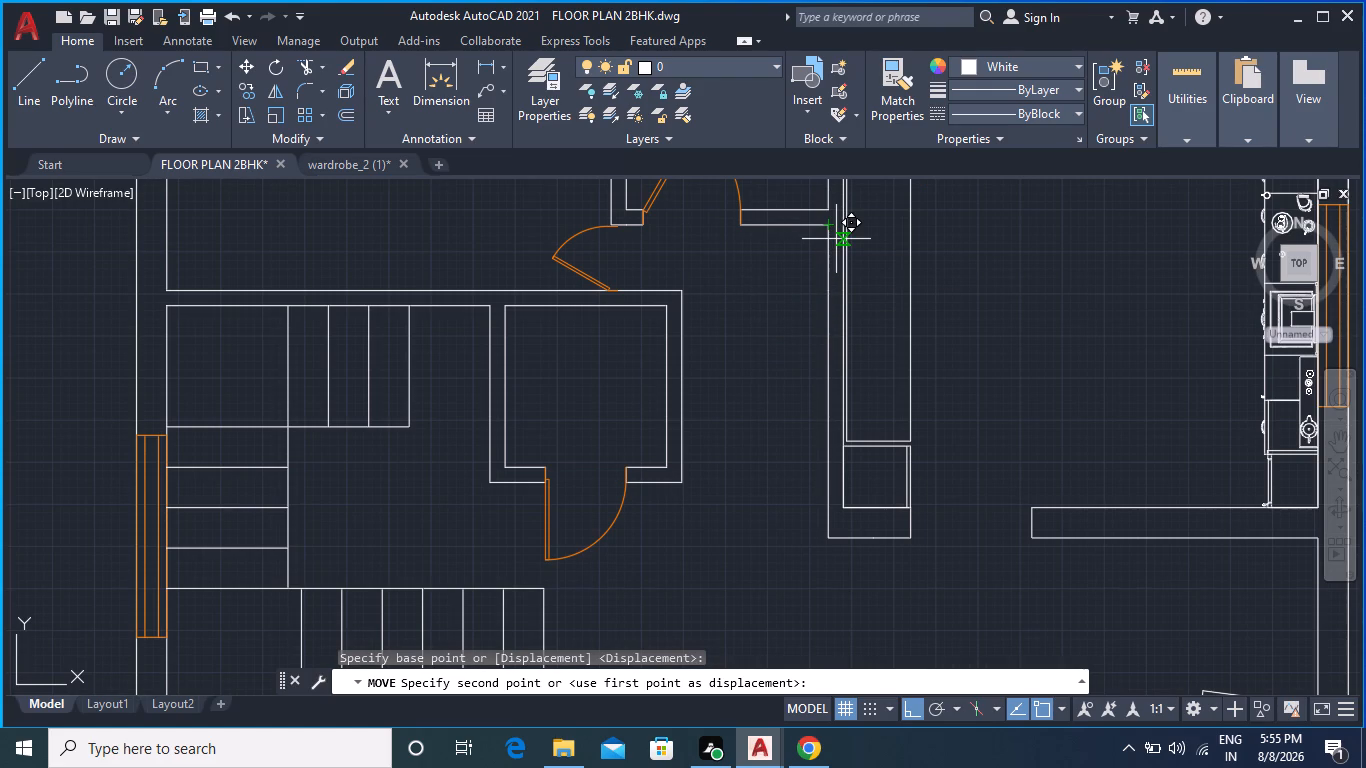
key(F8)
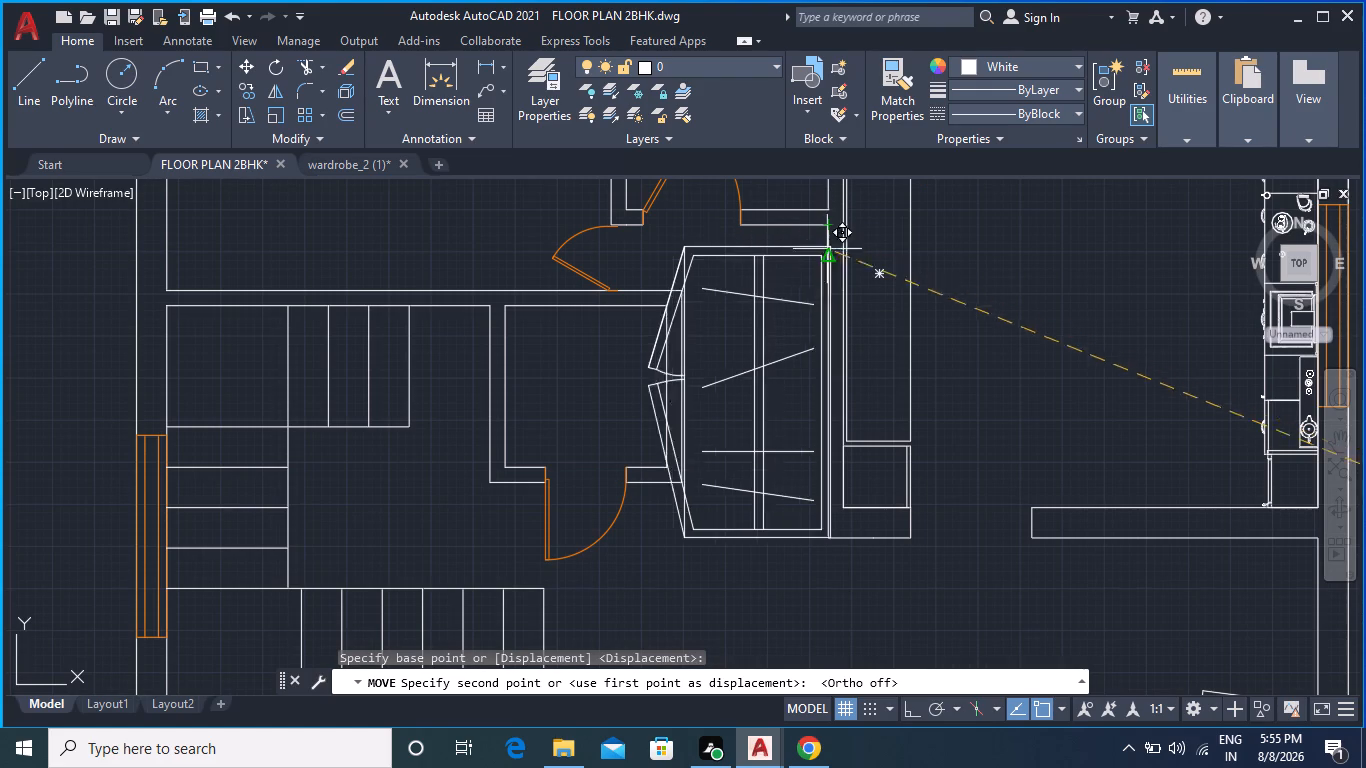
scroll(826, 229, up, 3)
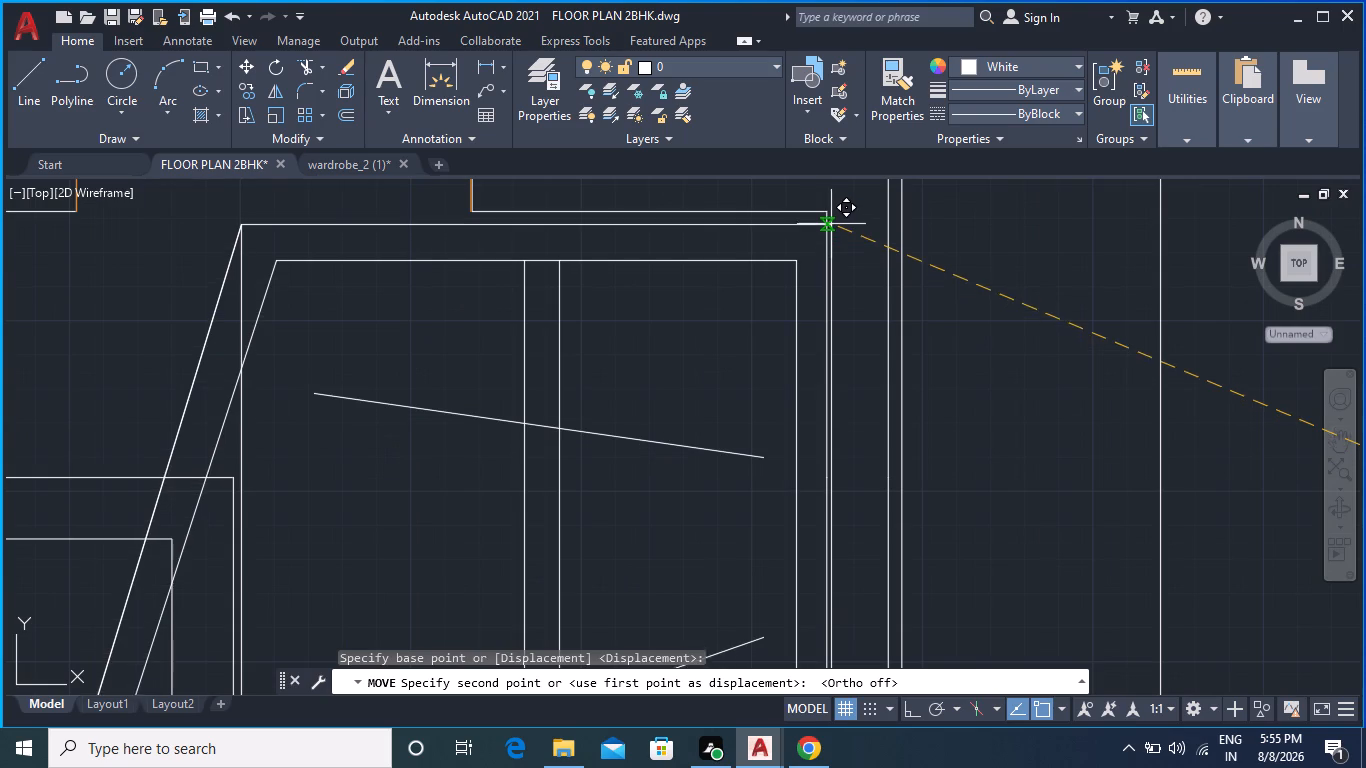
click(830, 217)
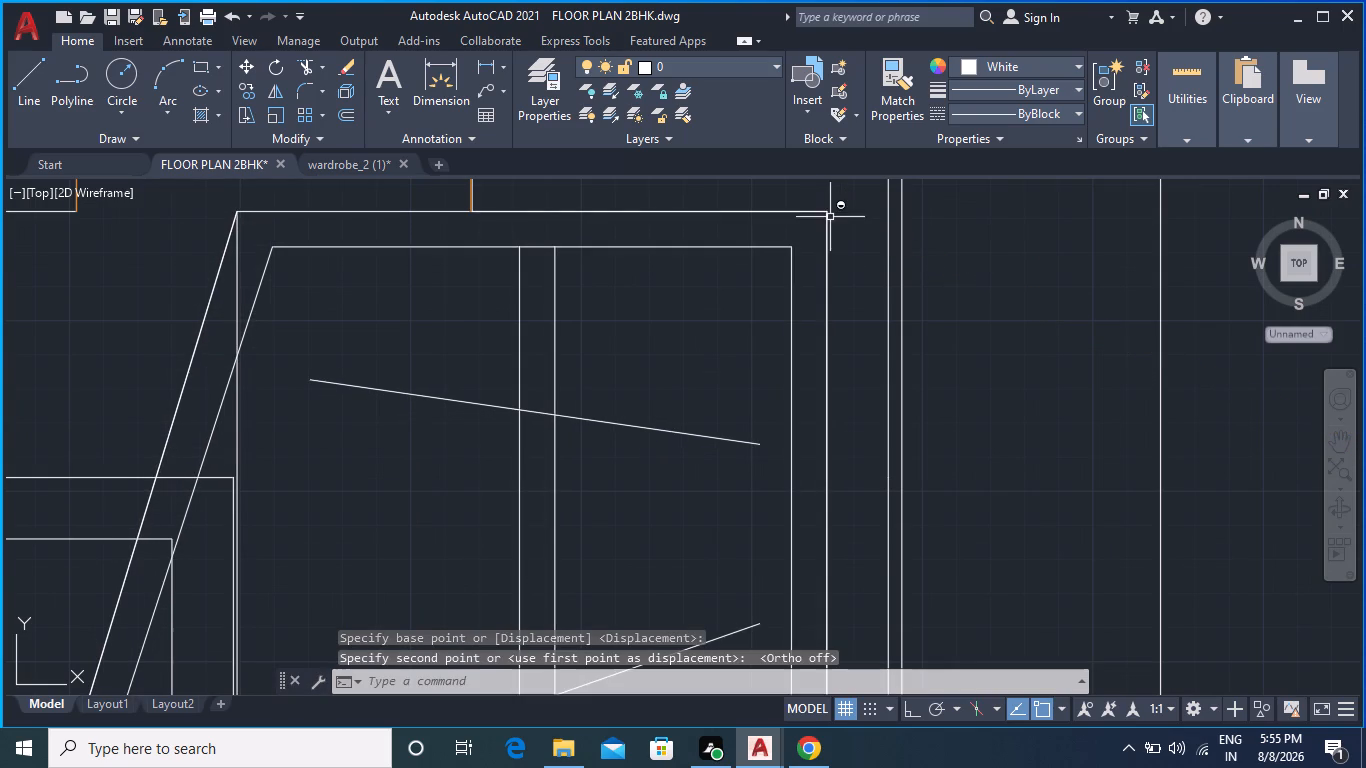
scroll(890, 356, down, 2)
scroll(952, 425, down, 1)
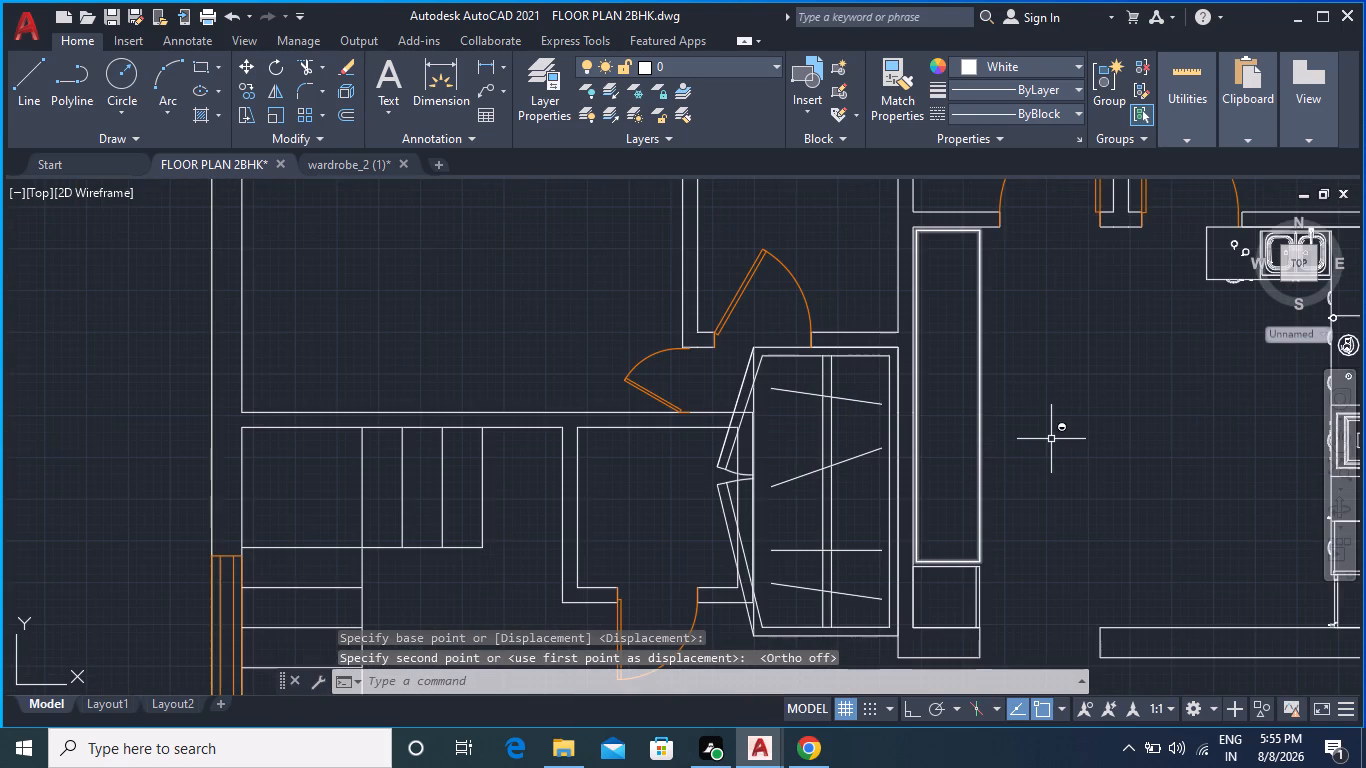
middle_drag(1048, 430, 986, 347)
scroll(983, 373, down, 1)
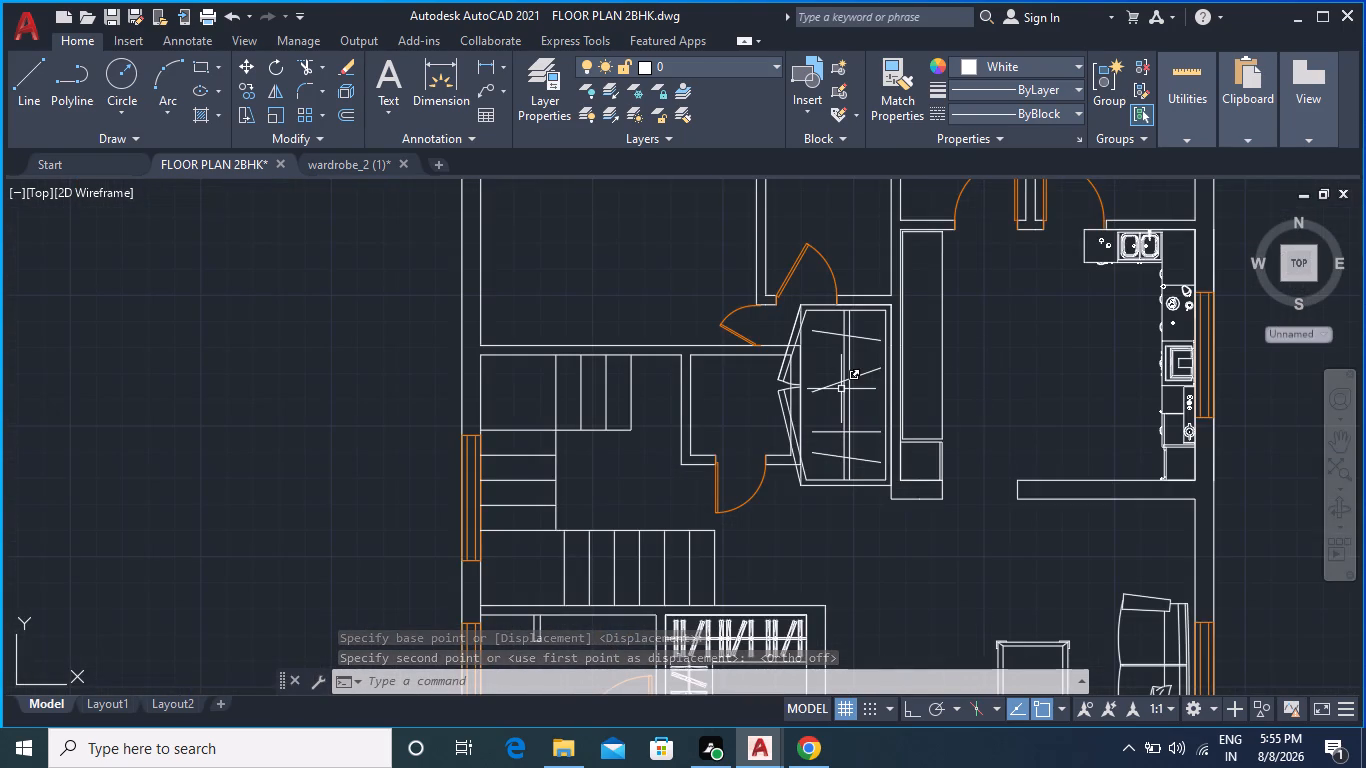
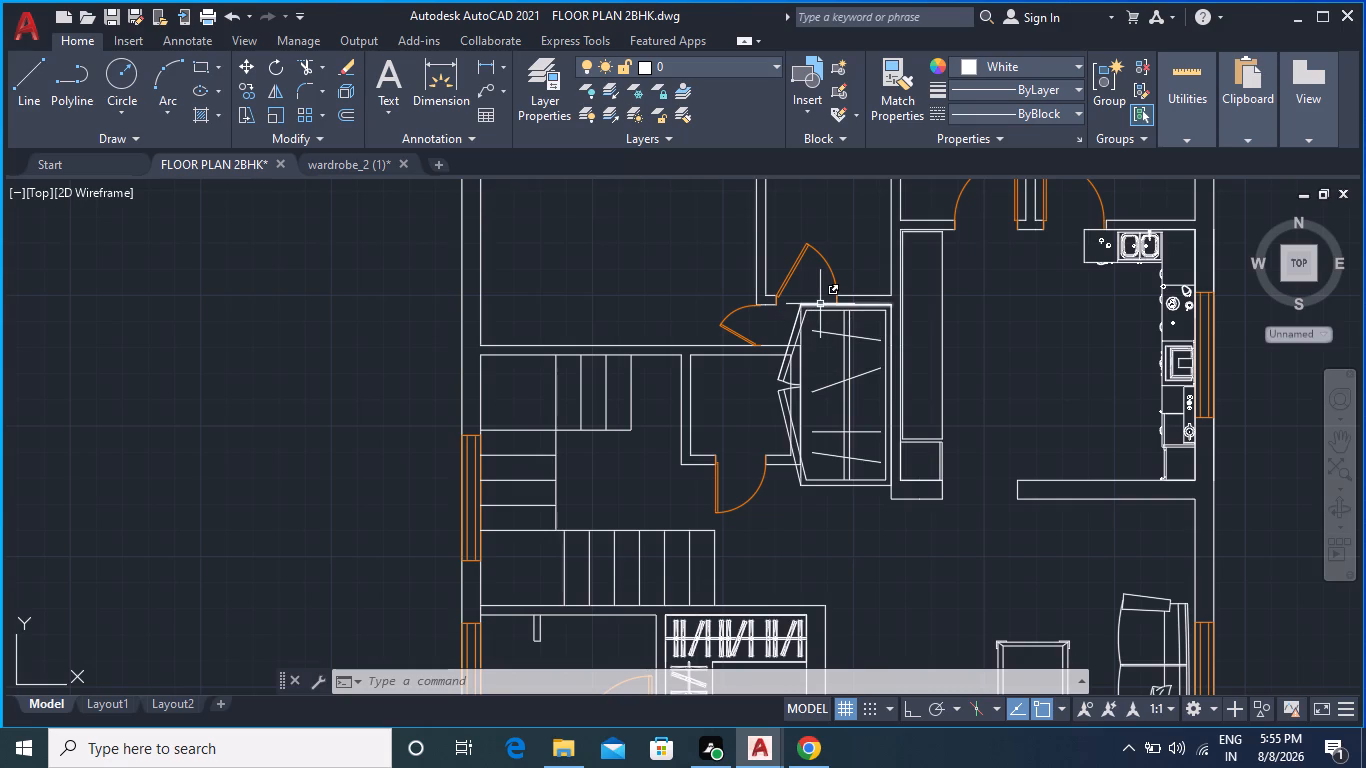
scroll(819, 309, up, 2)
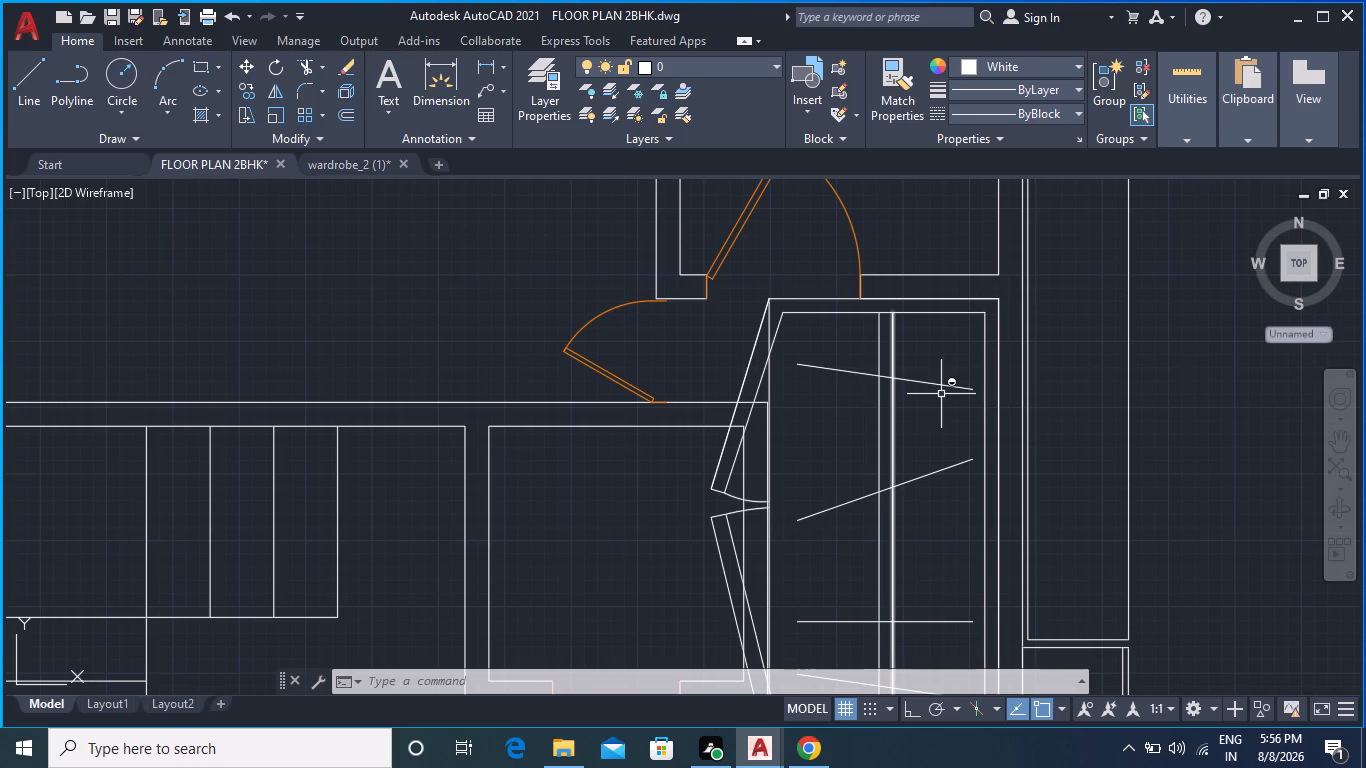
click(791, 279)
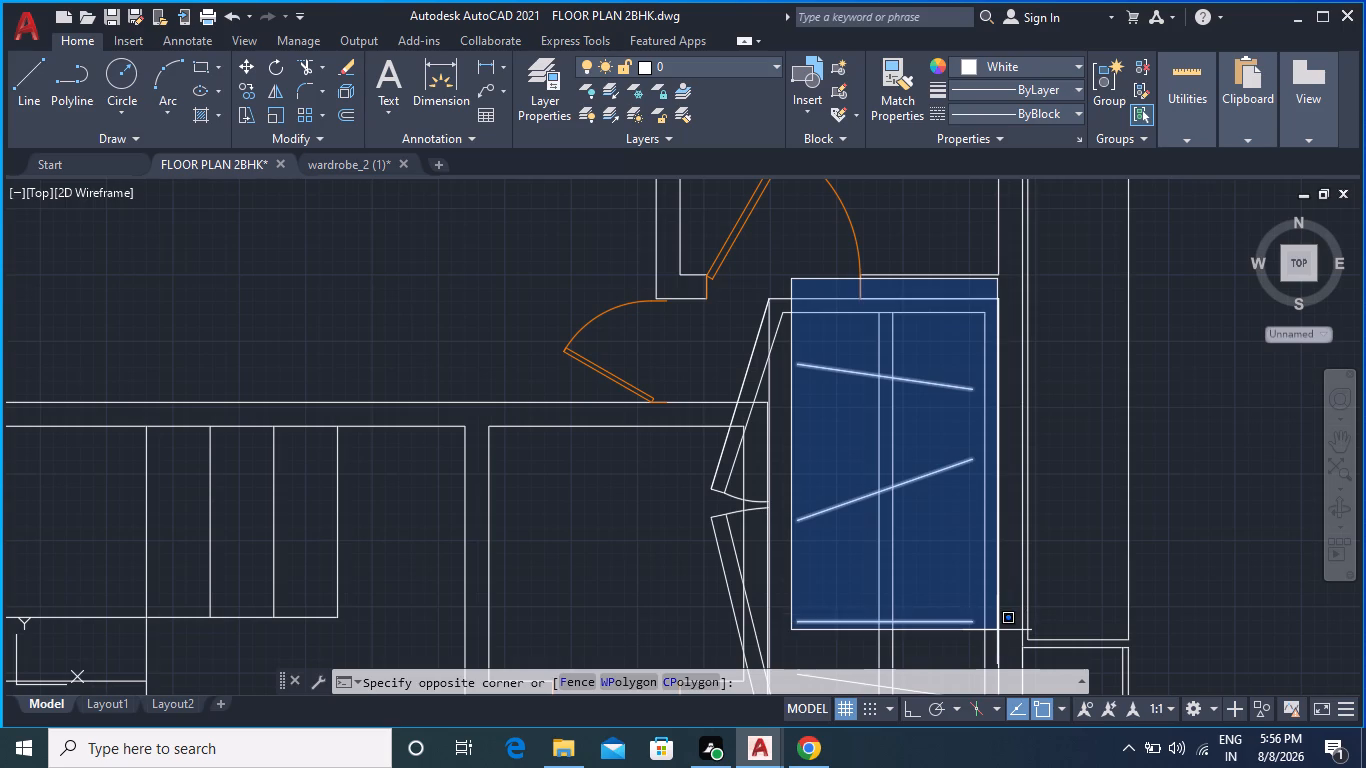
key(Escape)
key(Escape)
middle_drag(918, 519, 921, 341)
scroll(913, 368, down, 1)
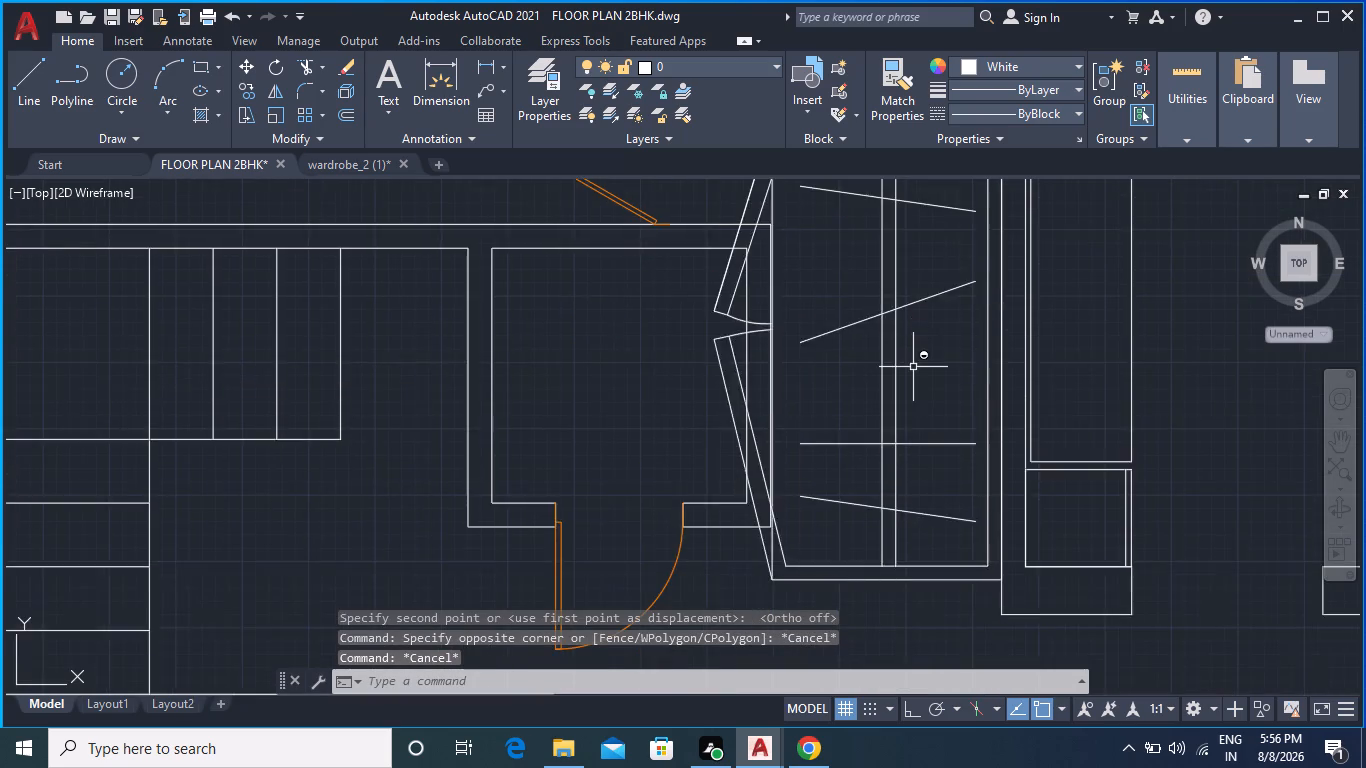
Undo the wardrobe's move into the passage, together with its earlier grouping.
key(ctrl+z)
key(ctrl+z)
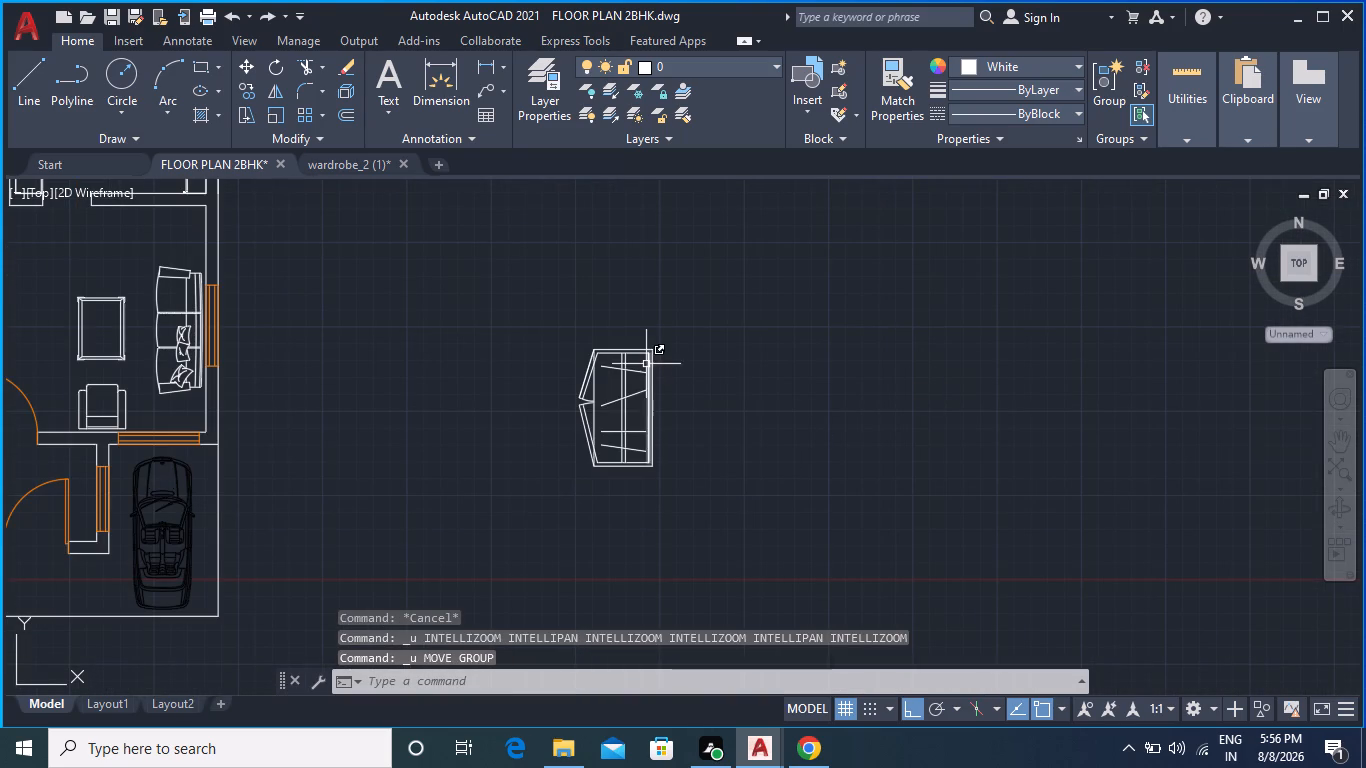
Group all the objects of the two-door wardrobe east of the plan into a single group.
click(529, 315)
click(686, 521)
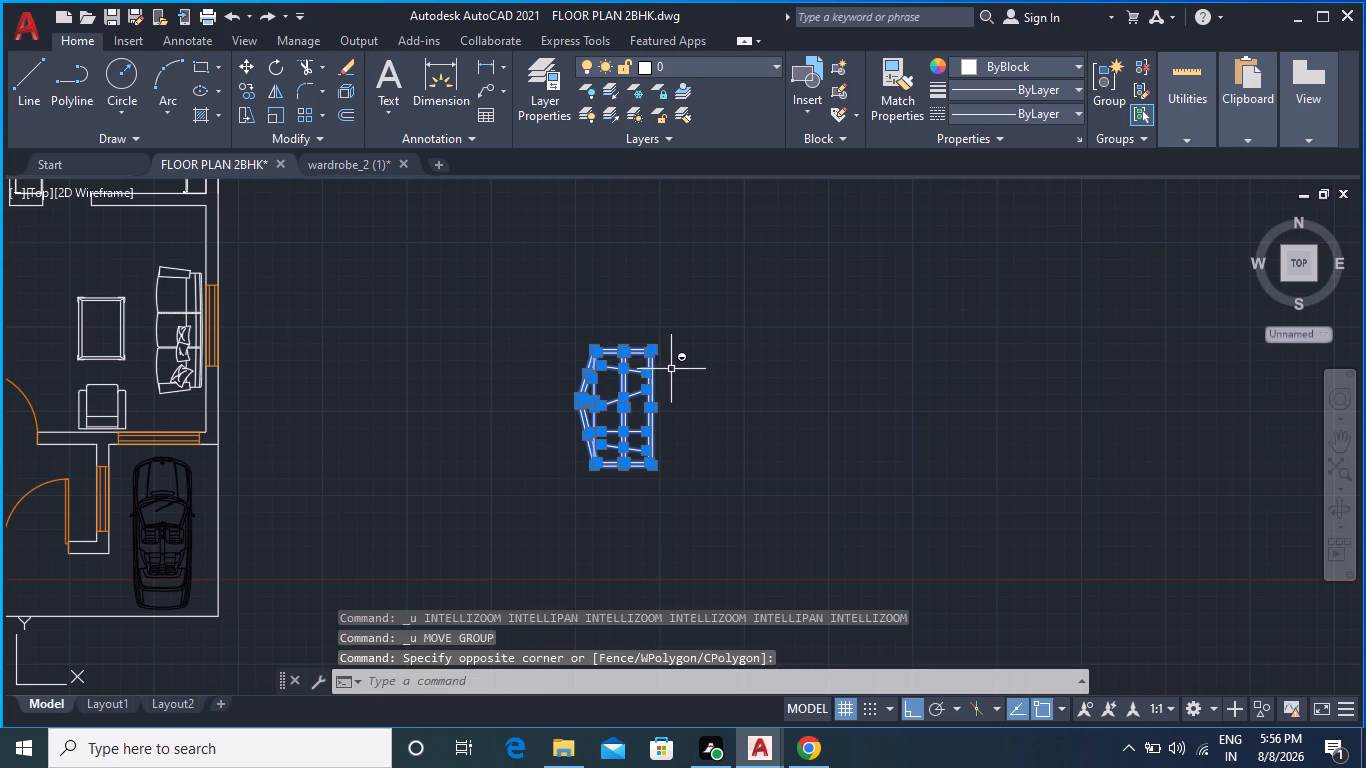
right_click(633, 390)
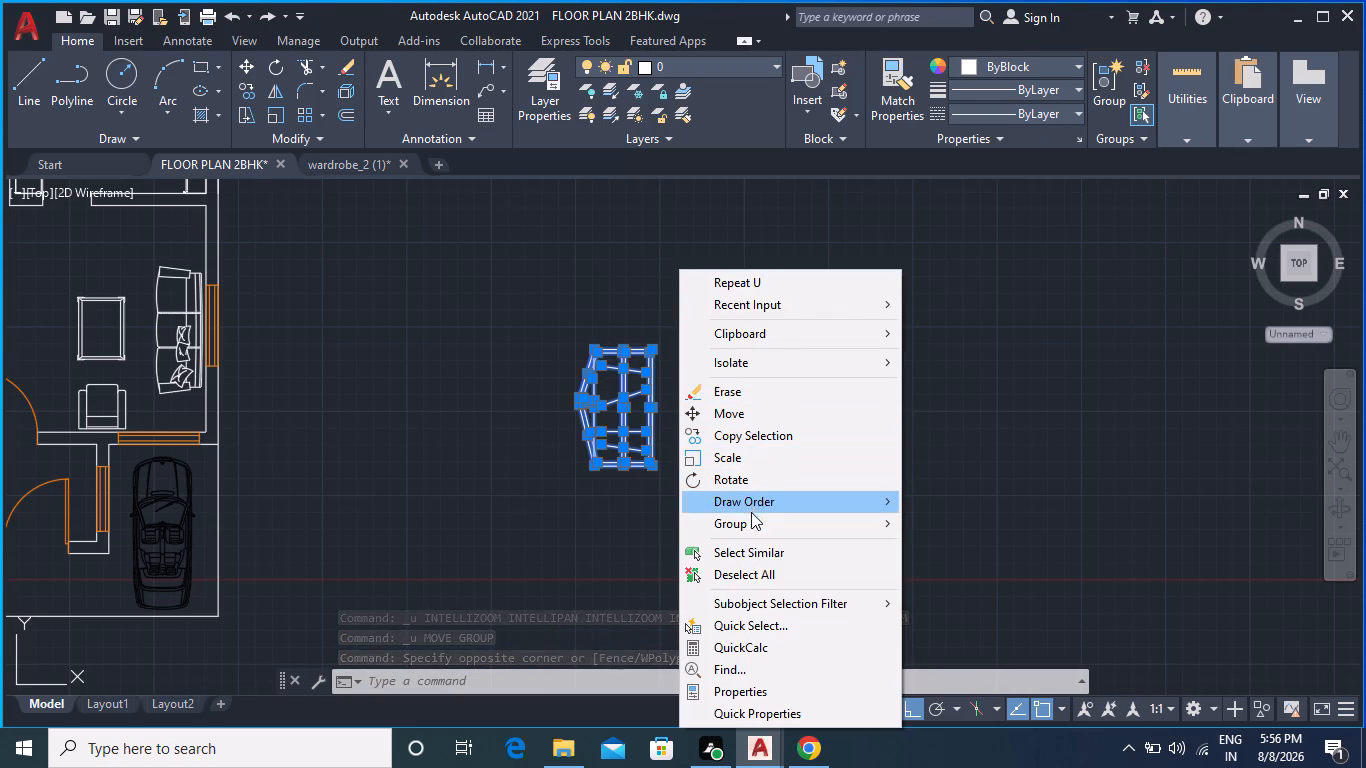
click(751, 522)
click(945, 521)
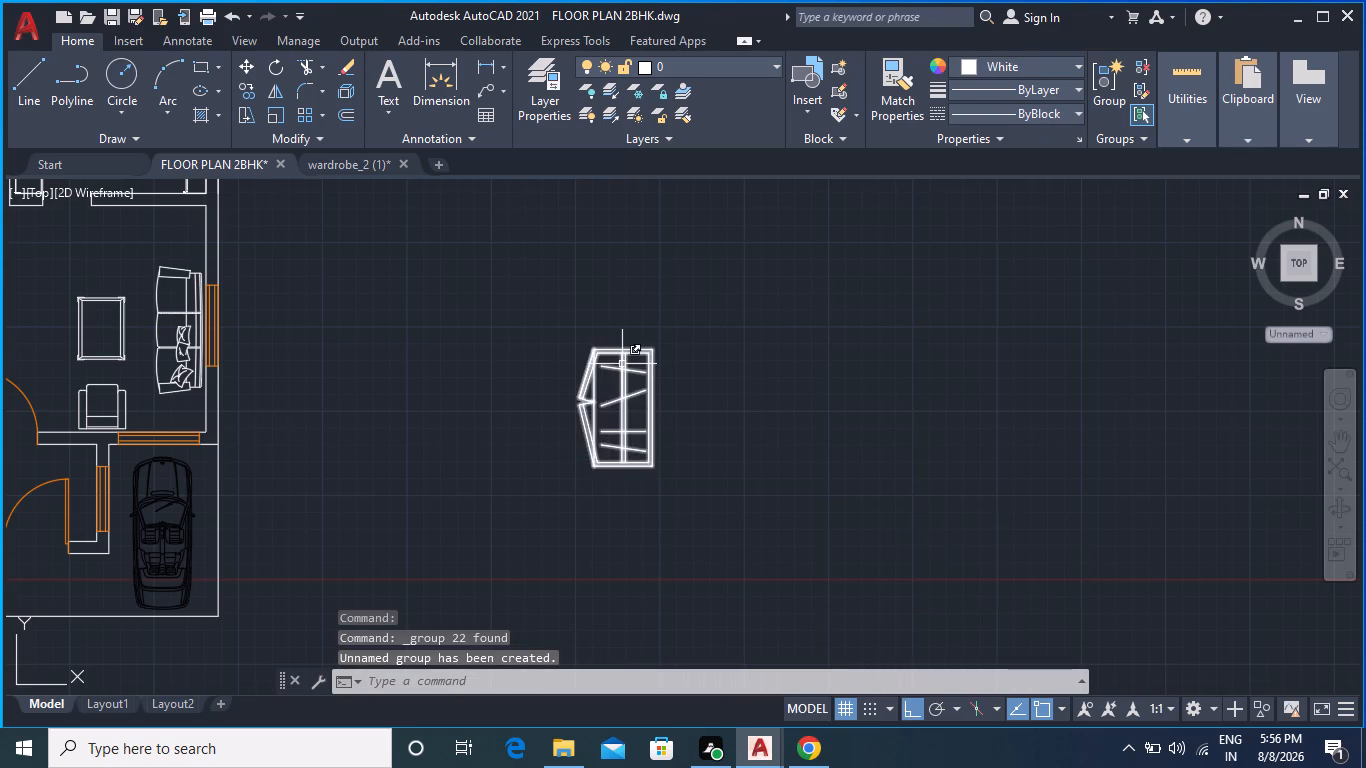
Move the grouped wardrobe by its upper-right corner into the passage, onto the inside wall corner just west of the kitchen's long counter.
scroll(622, 364, up, 1)
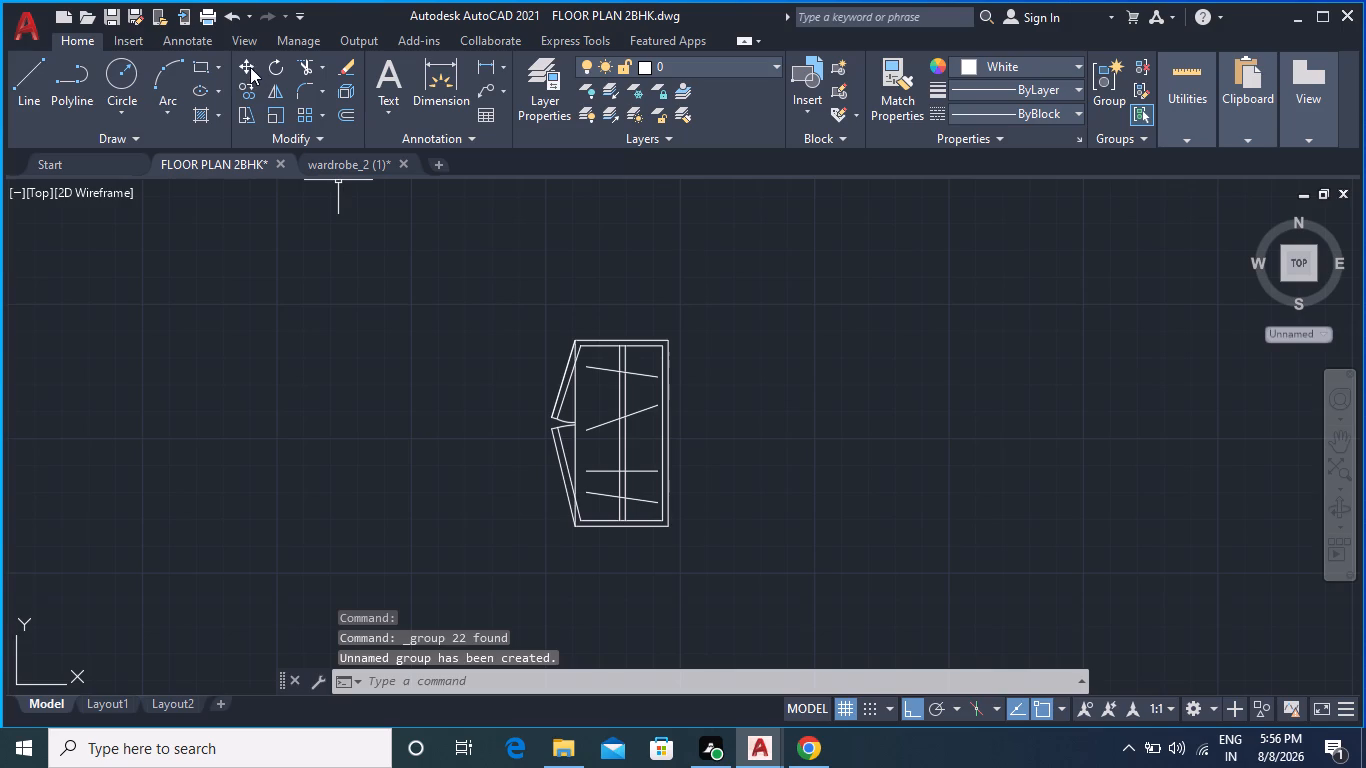
click(250, 67)
scroll(656, 387, up, 3)
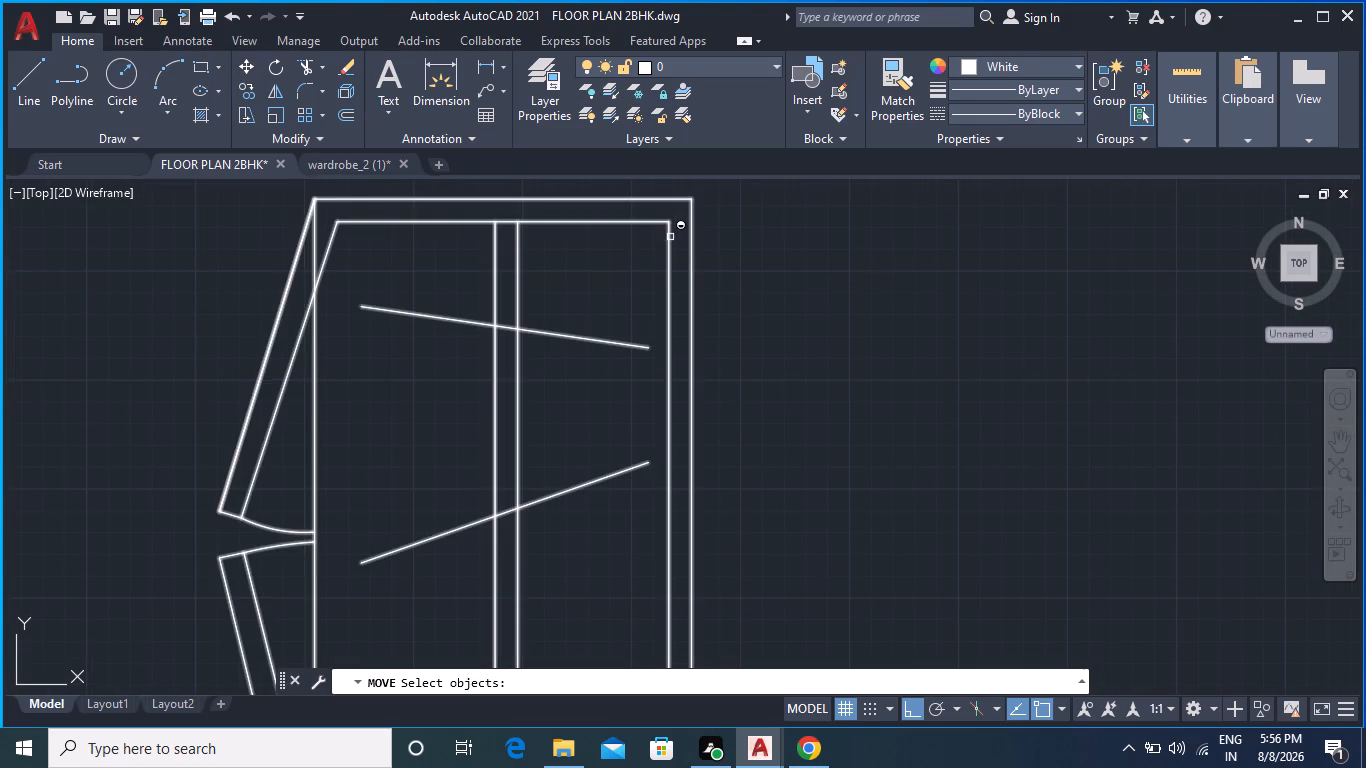
click(670, 237)
key(Return)
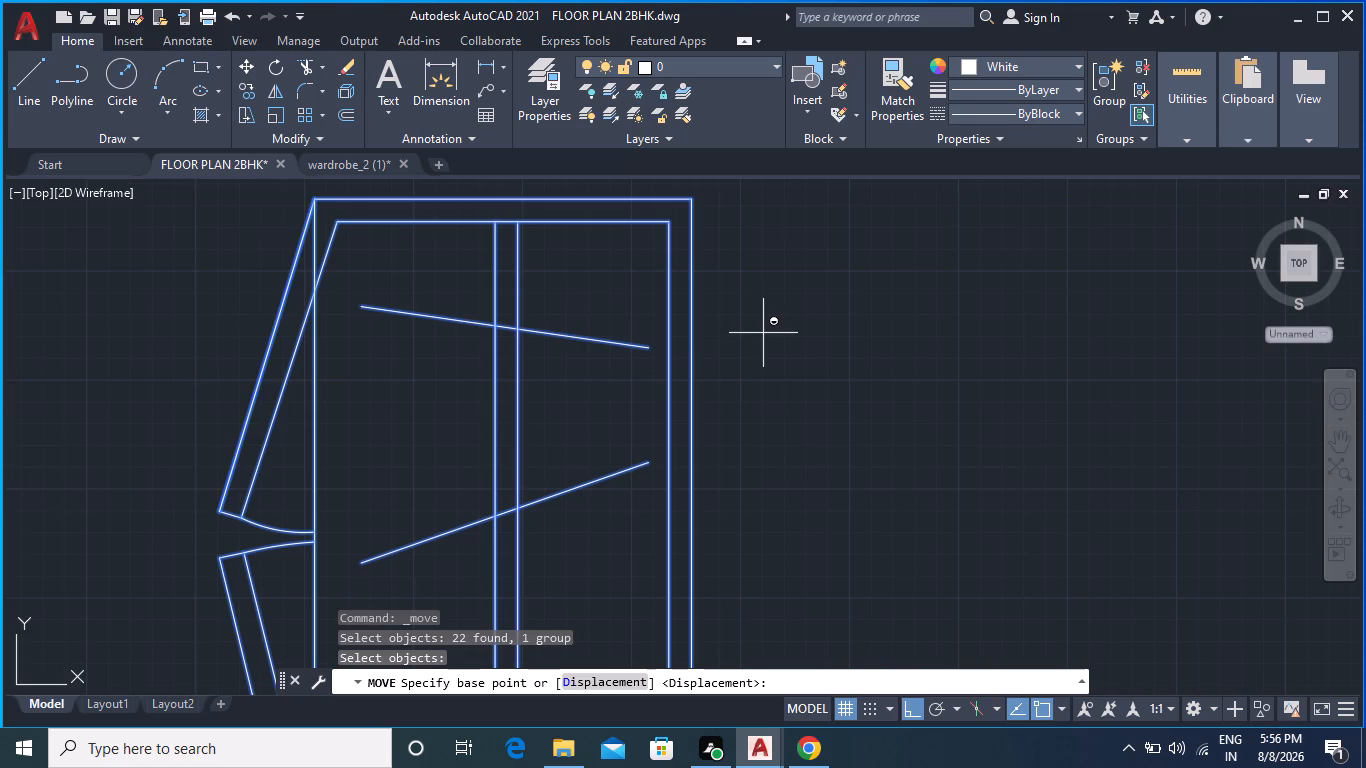
click(691, 205)
scroll(498, 274, down, 3)
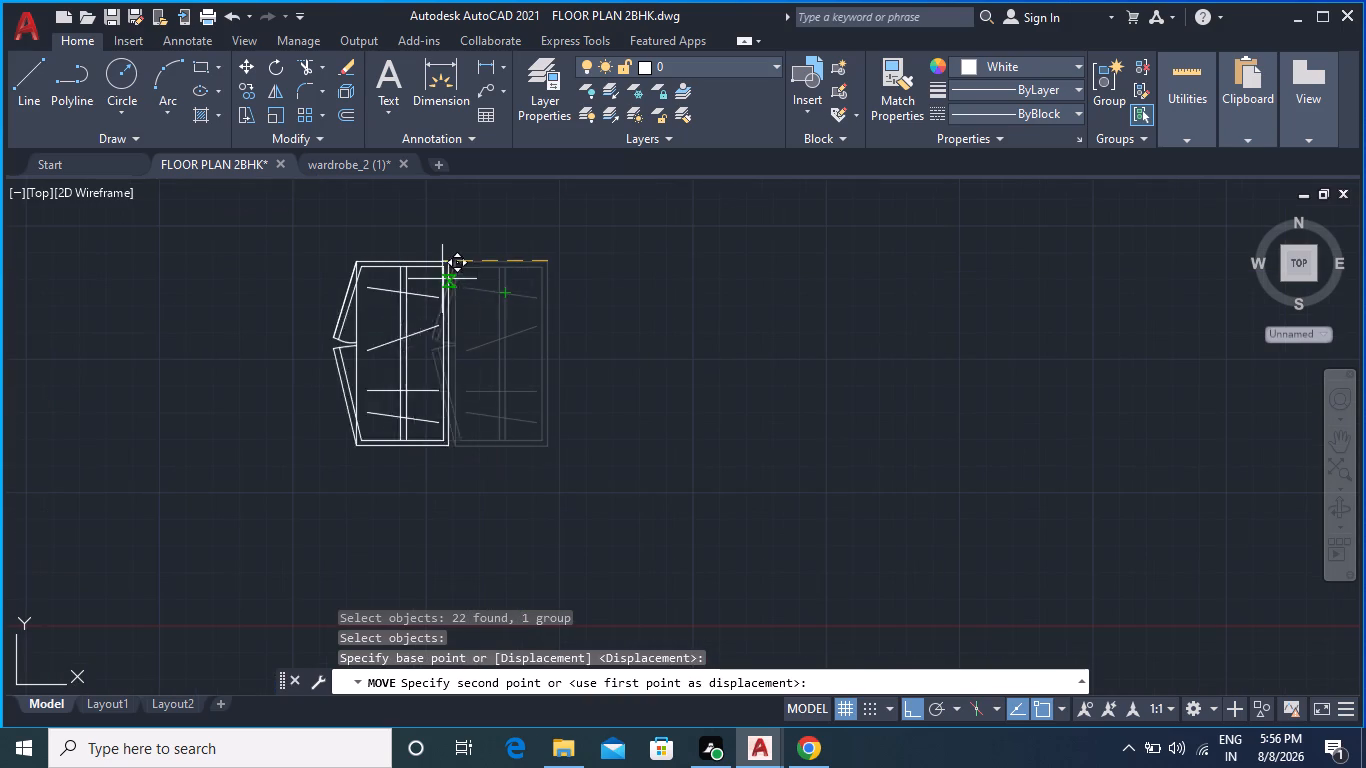
middle_drag(412, 274, 1184, 430)
scroll(933, 430, down, 2)
scroll(636, 278, up, 3)
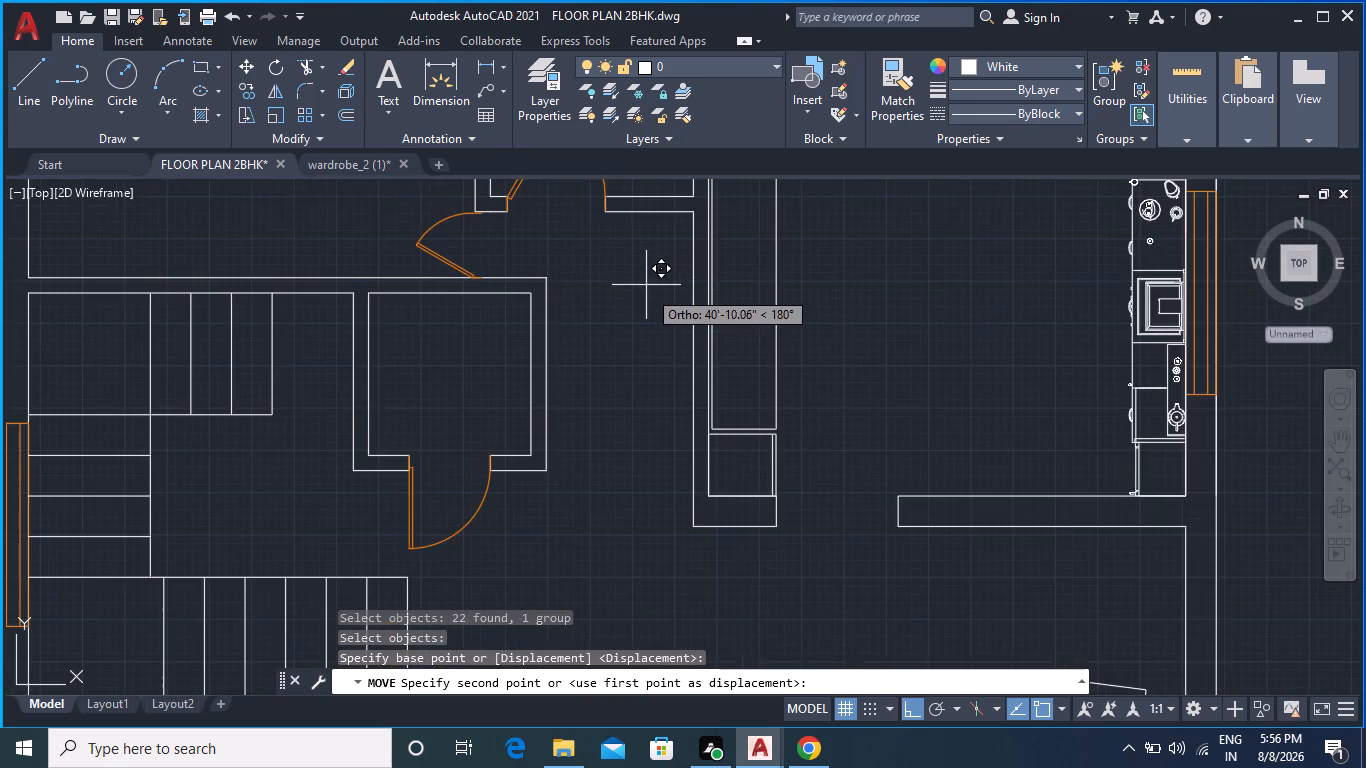
middle_drag(649, 297, 652, 464)
scroll(668, 411, up, 2)
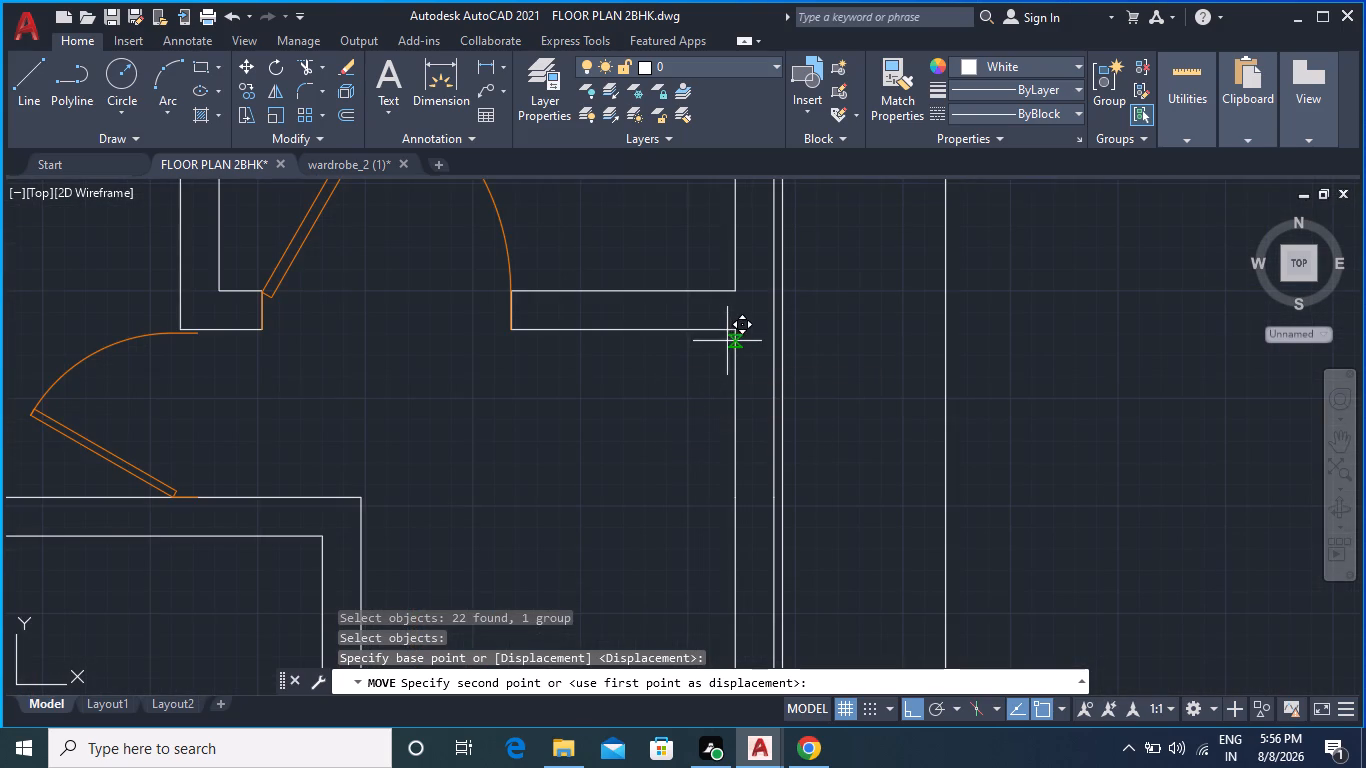
click(732, 334)
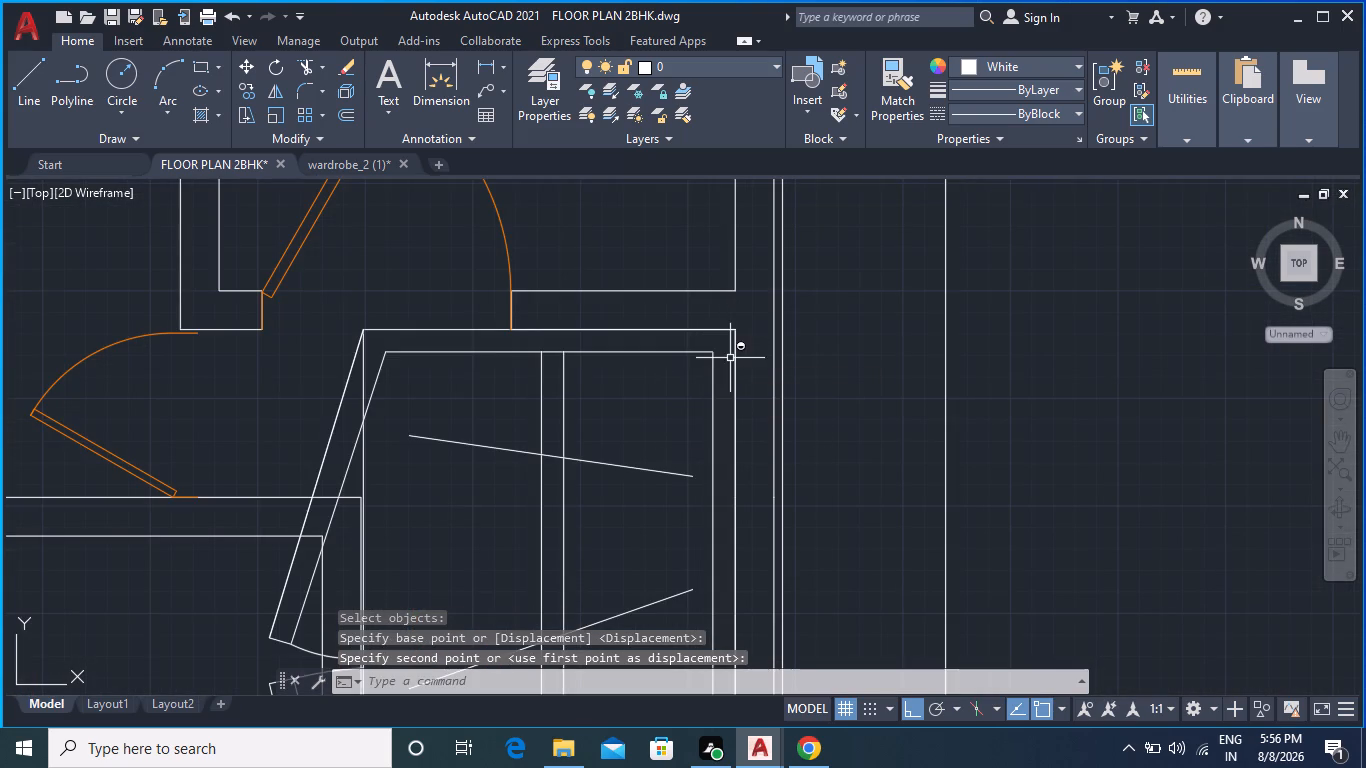
Scale the grouped wardrobe down freehand from its upper-right corner to roughly two-fifths of its size, so it clears the adjacent doorway.
scroll(746, 423, down, 1)
middle_drag(756, 468, 768, 248)
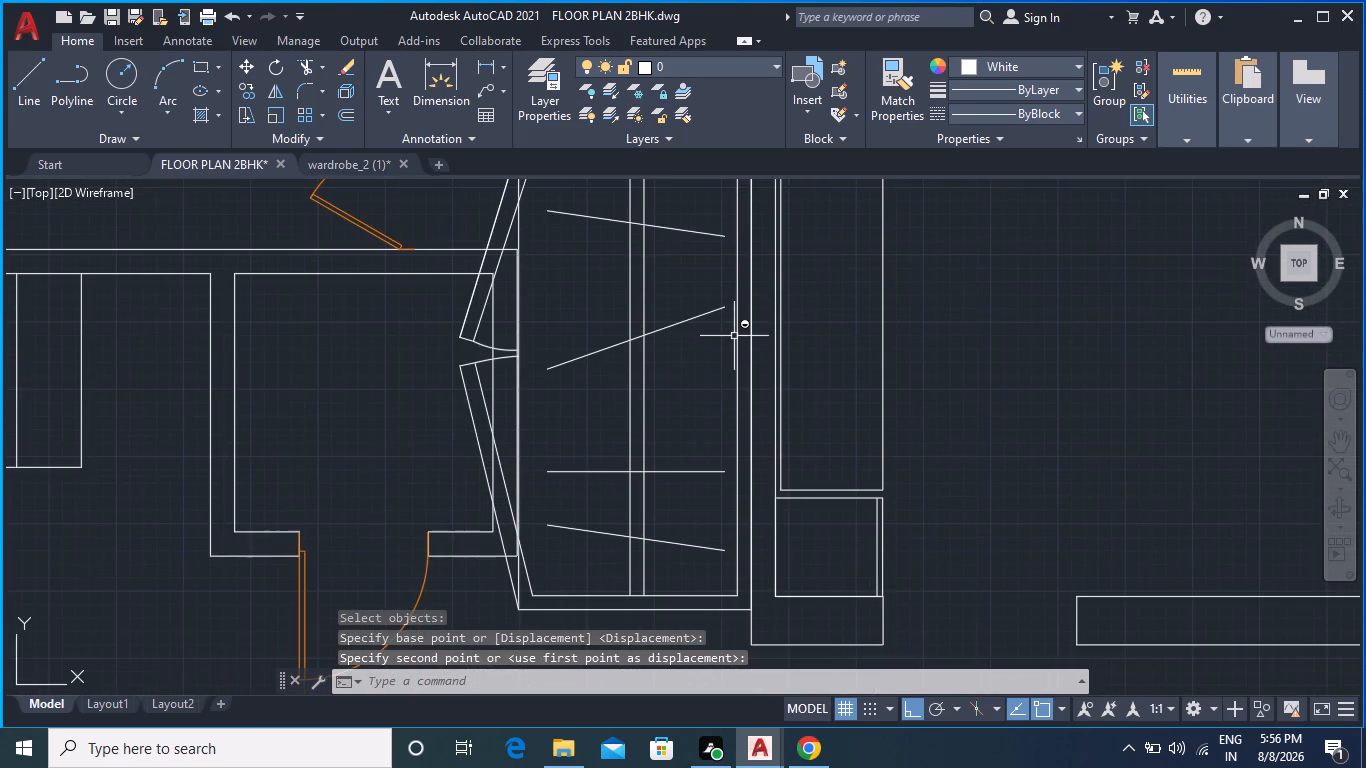
middle_drag(719, 312, 702, 498)
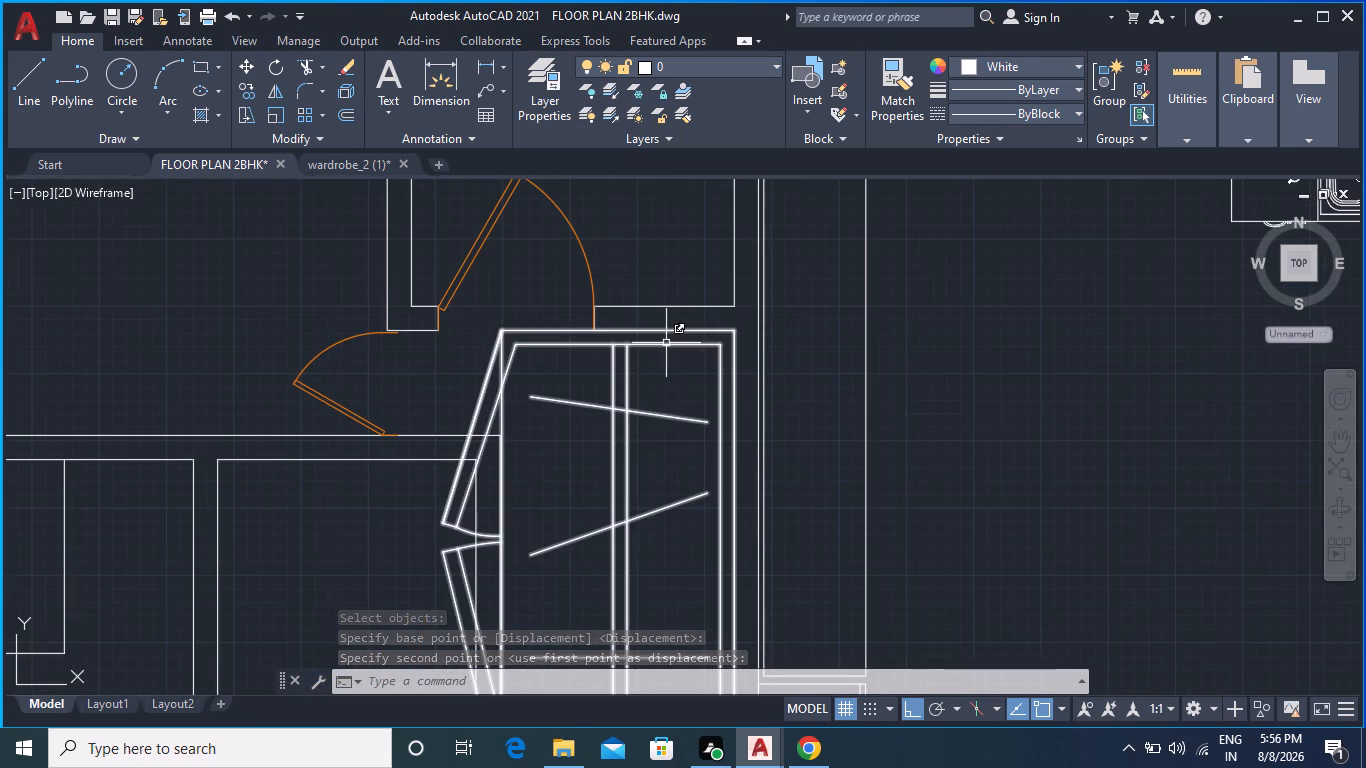
click(666, 343)
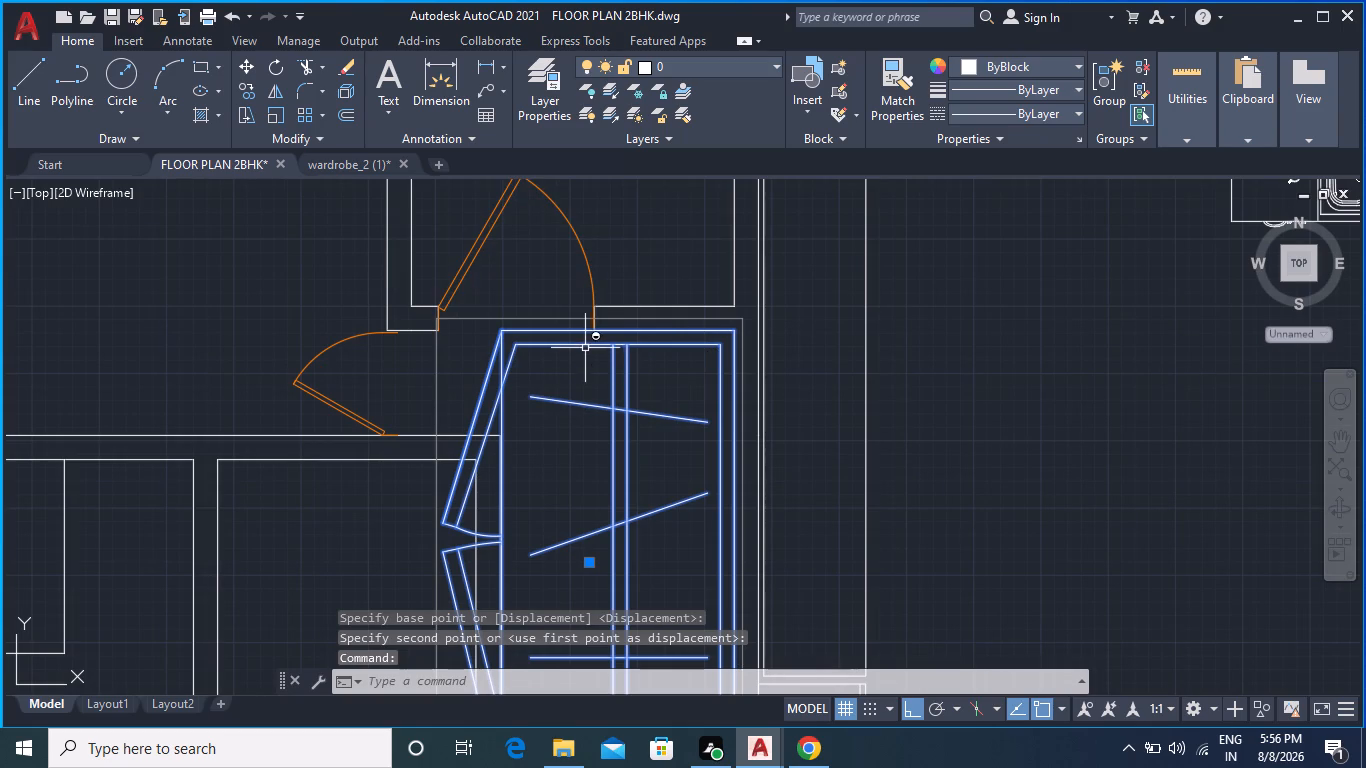
right_click(589, 347)
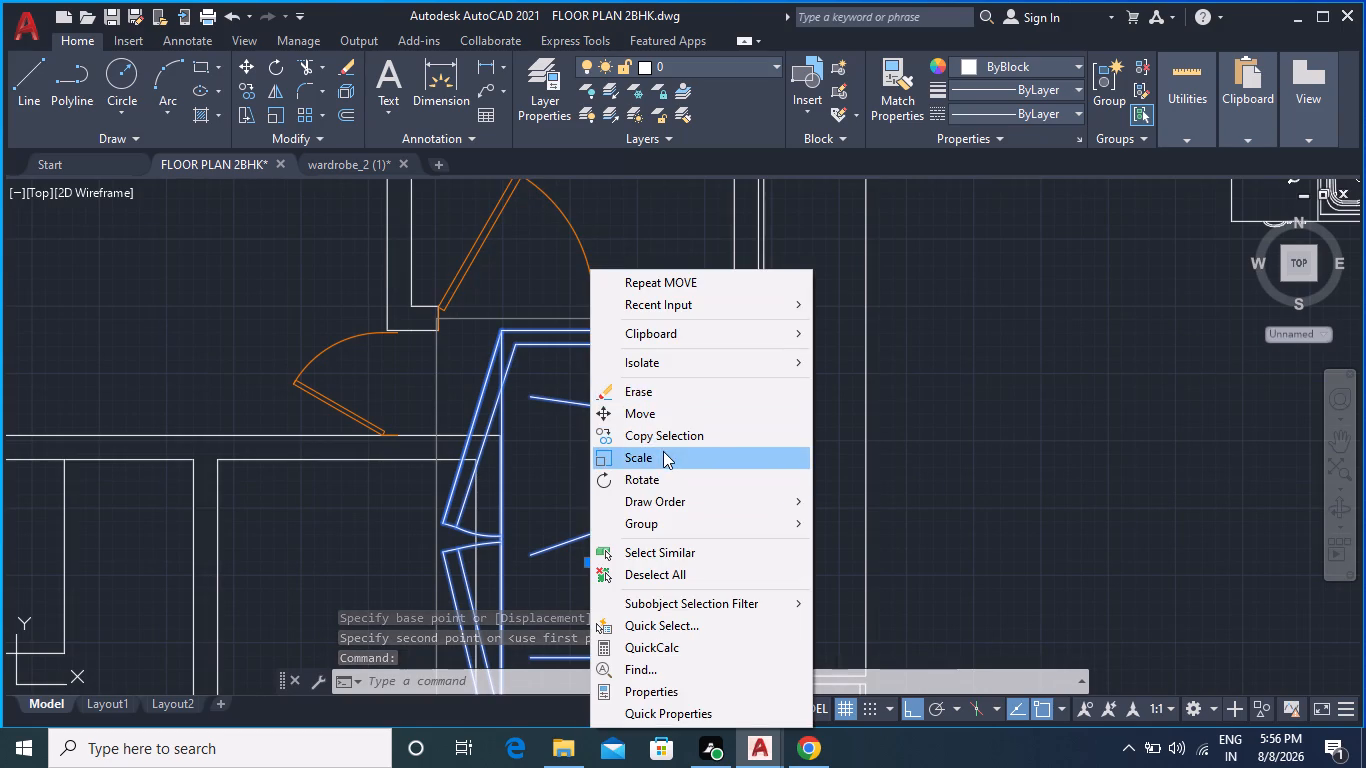
click(663, 451)
scroll(732, 338, up, 2)
click(736, 317)
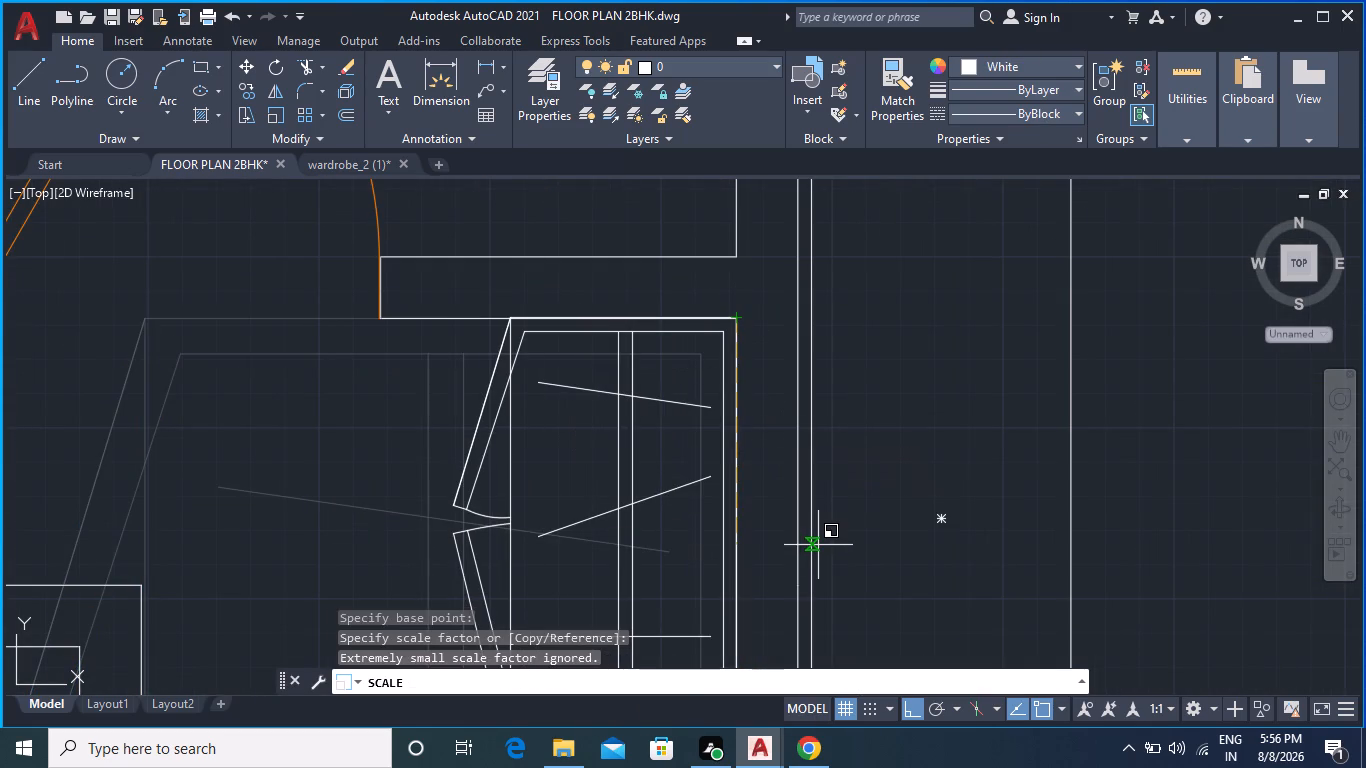
middle_drag(818, 545, 817, 356)
scroll(815, 416, down, 1)
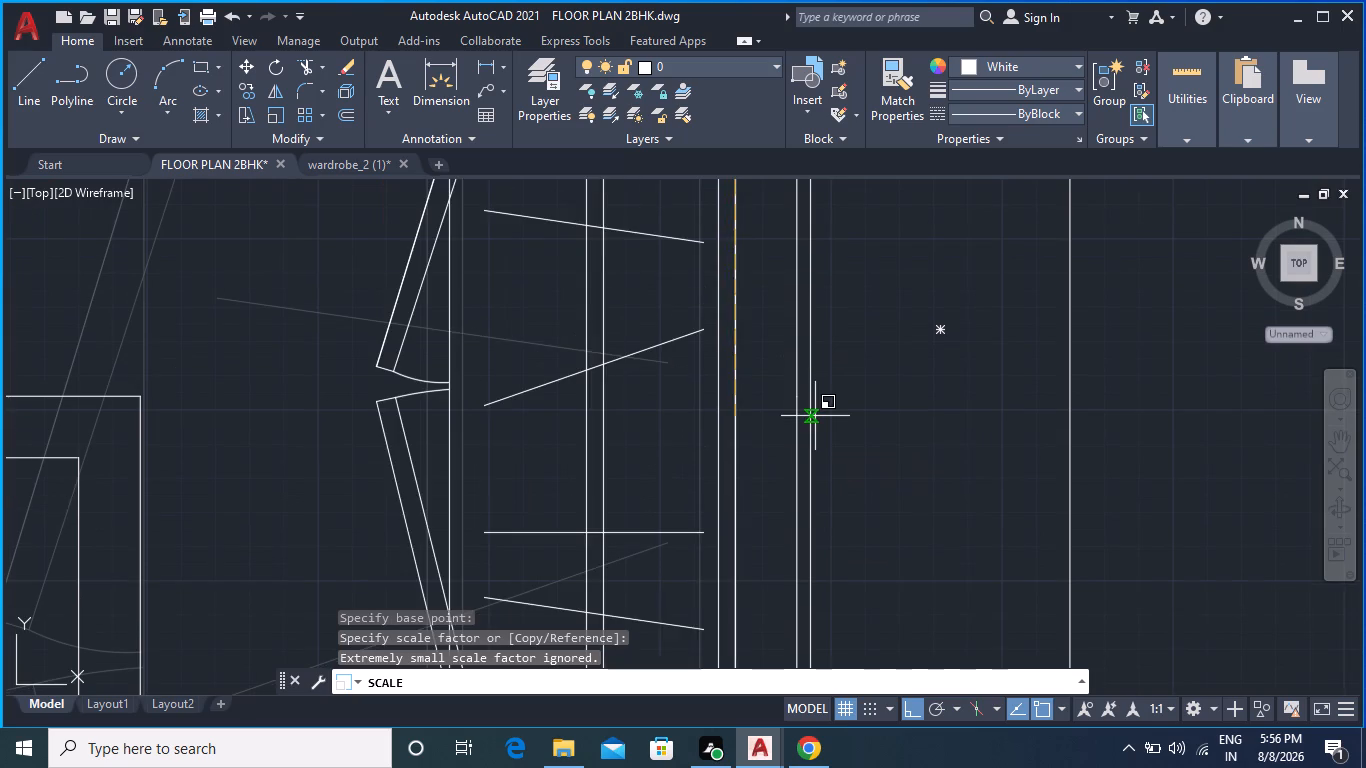
scroll(815, 416, down, 1)
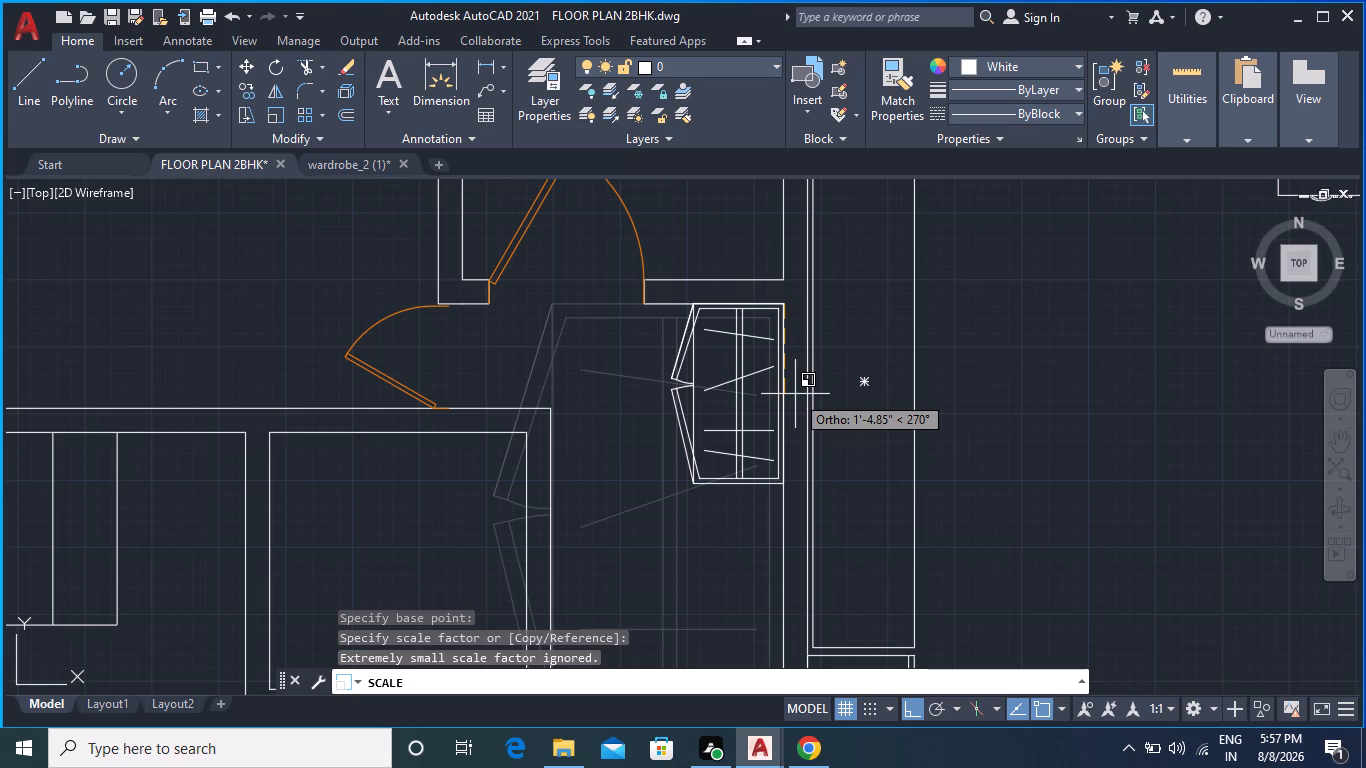
click(795, 394)
scroll(915, 446, down, 2)
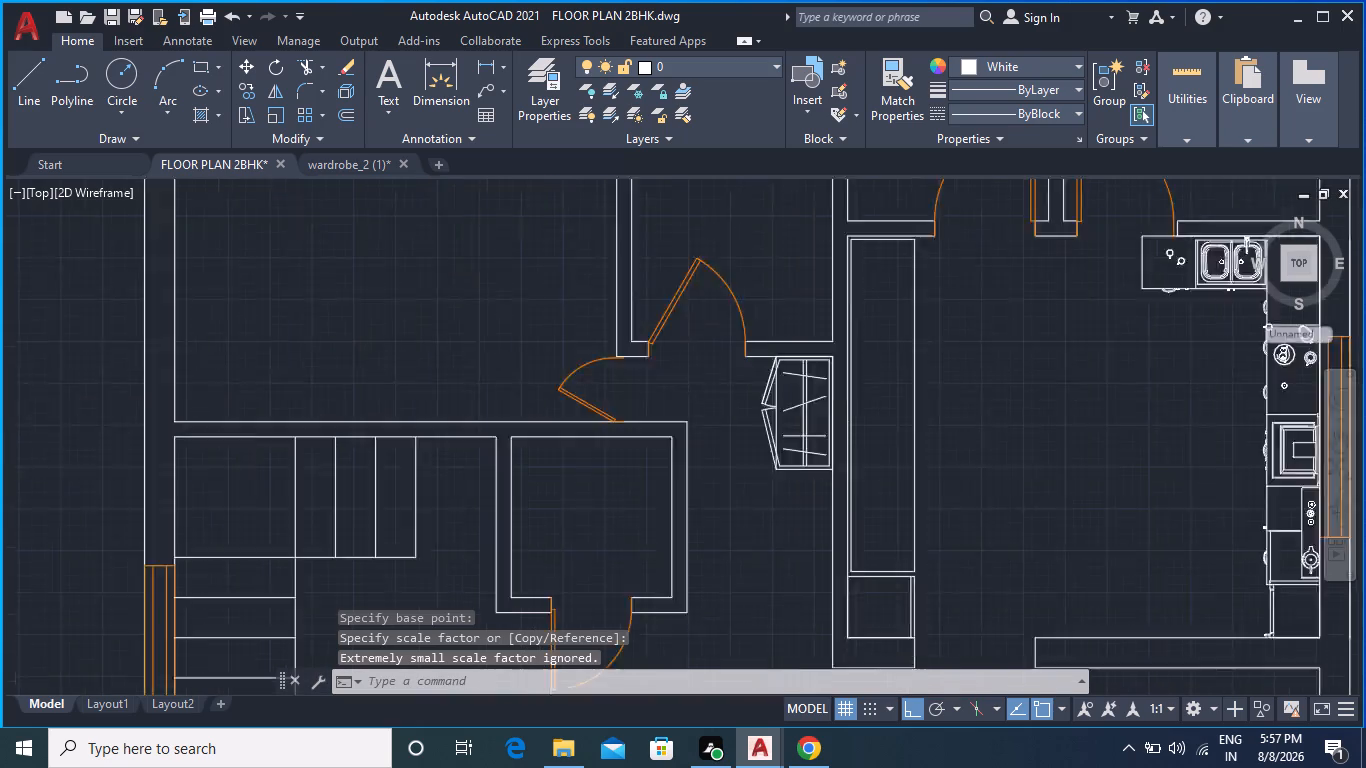
middle_drag(962, 471, 912, 405)
key(Escape)
key(Escape)
key(Escape)
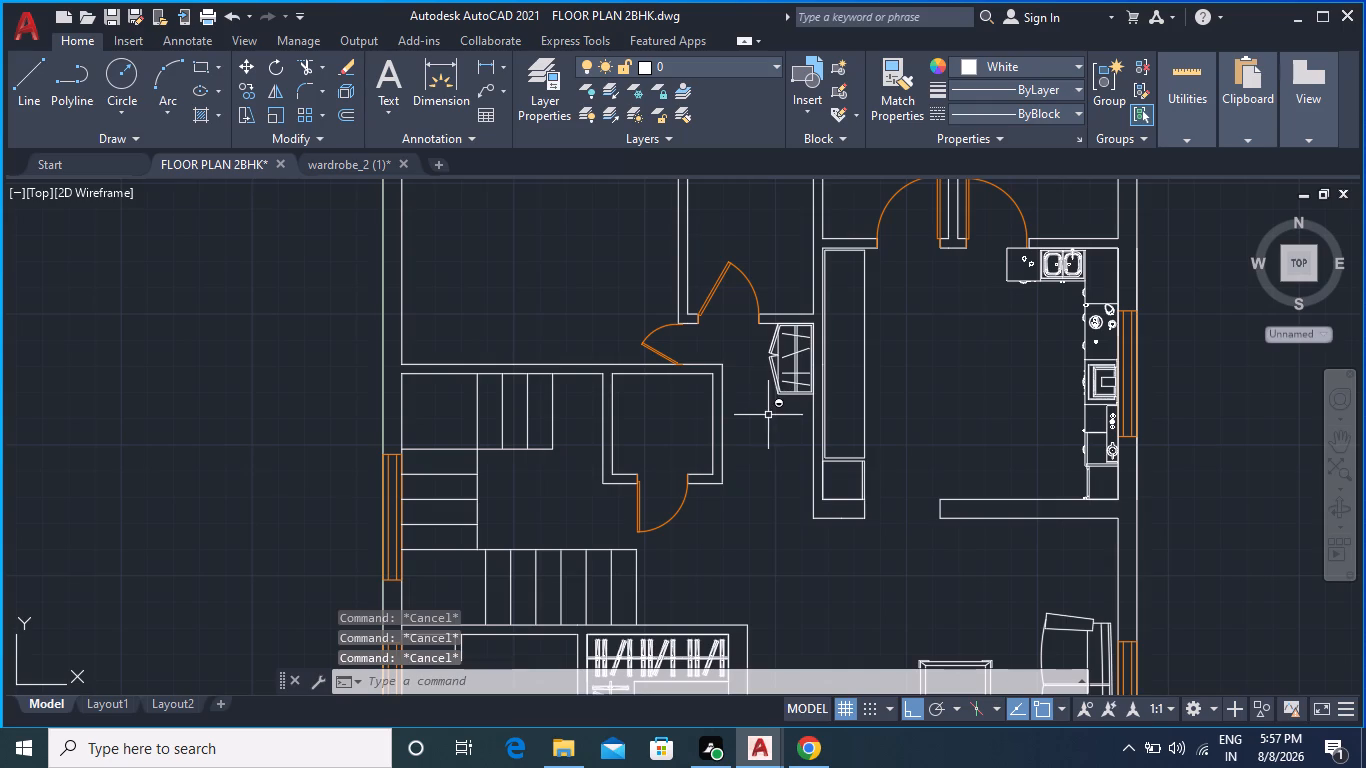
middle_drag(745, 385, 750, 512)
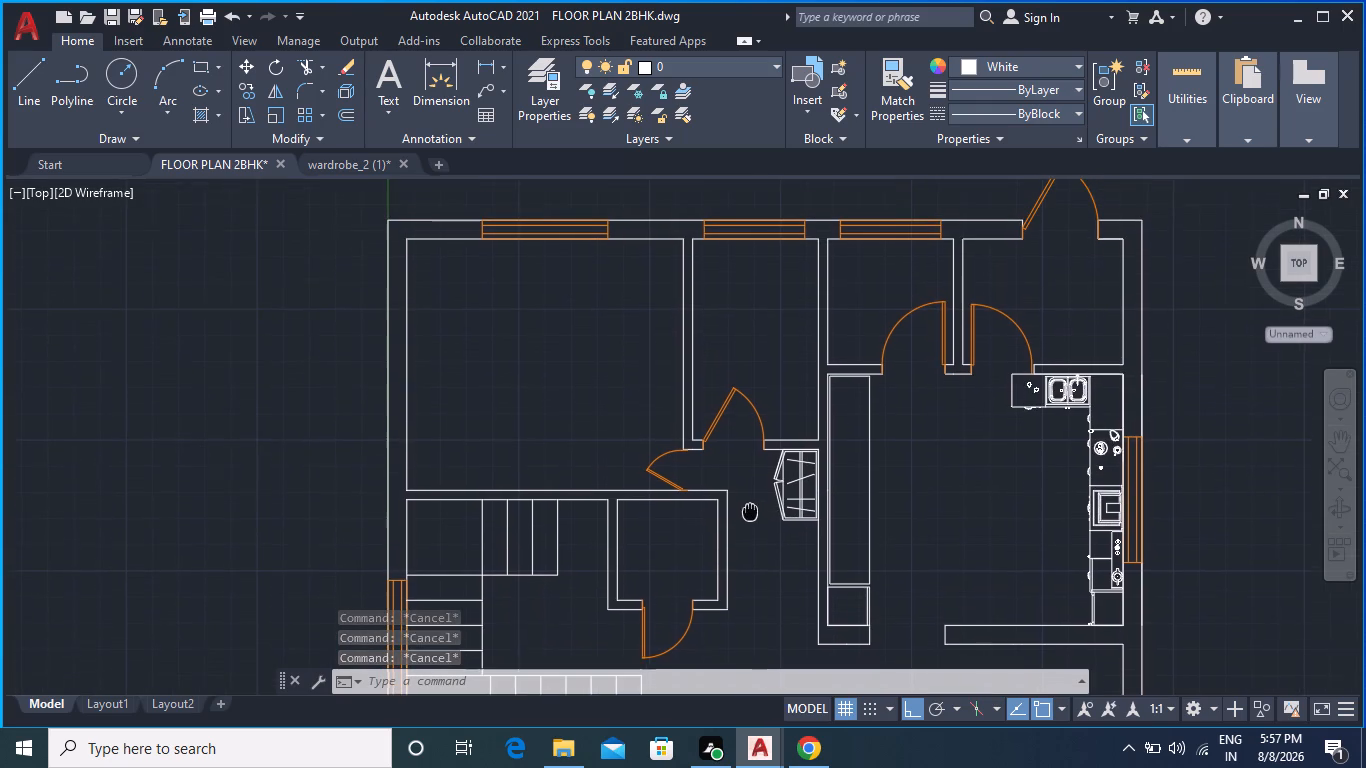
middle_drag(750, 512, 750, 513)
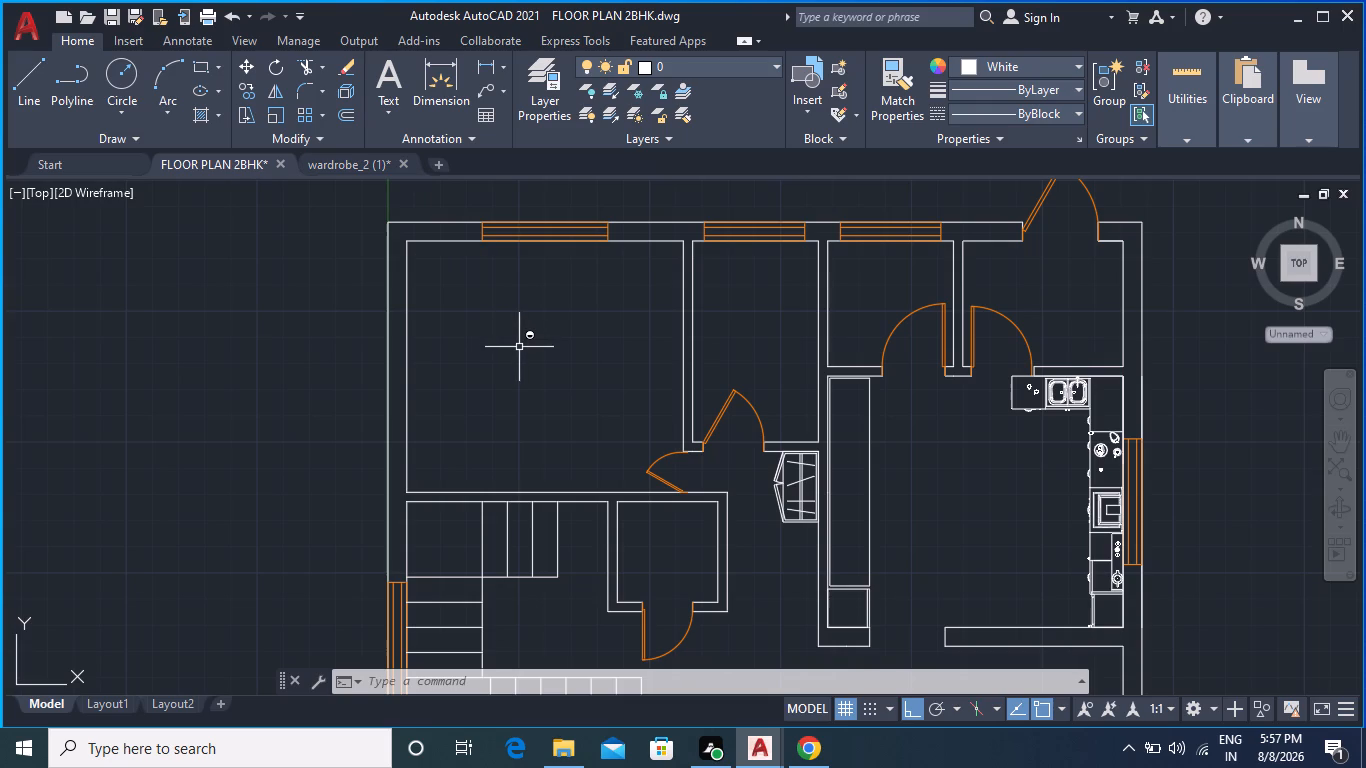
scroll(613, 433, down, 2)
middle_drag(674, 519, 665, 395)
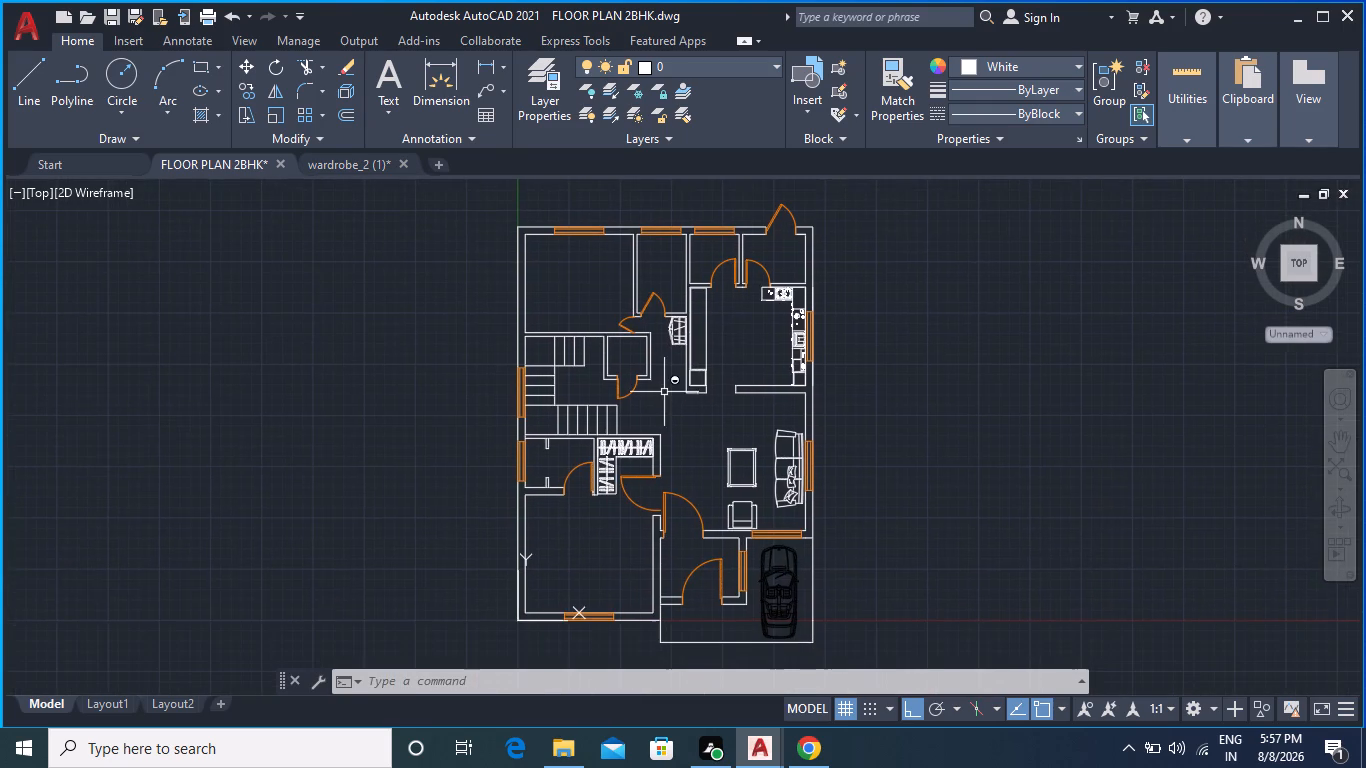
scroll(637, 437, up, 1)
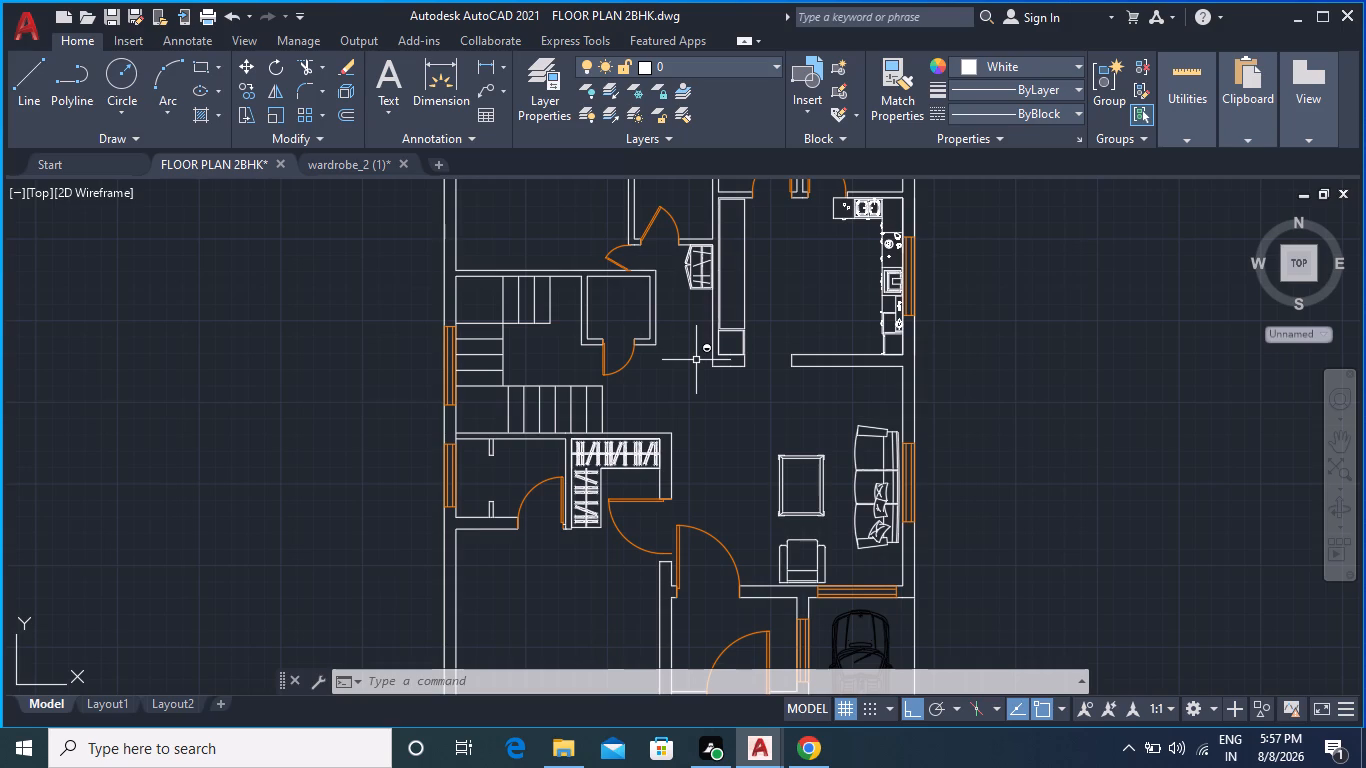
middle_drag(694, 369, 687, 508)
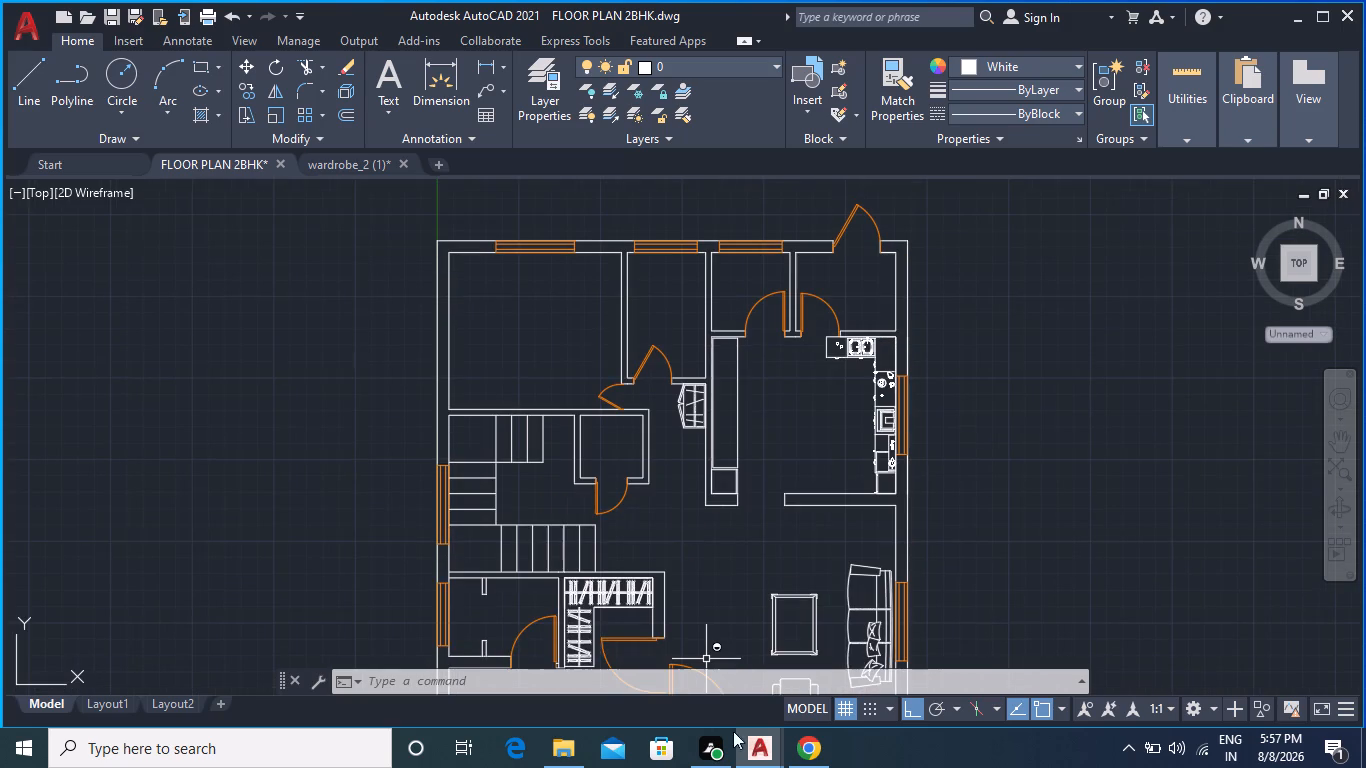
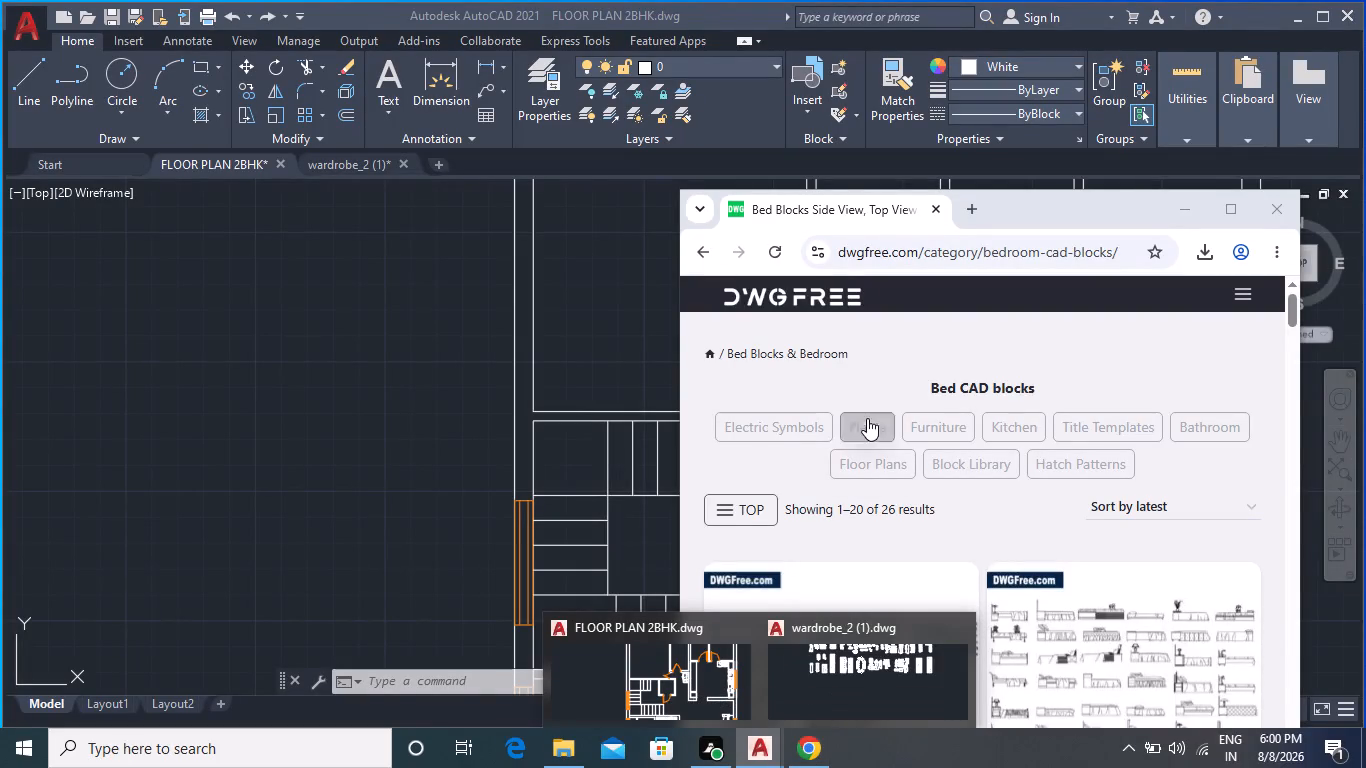
Switch from the bed CAD blocks web page back to the FLOOR PLAN 2BHK drawing in AutoCAD.
scroll(868, 381, up, 3)
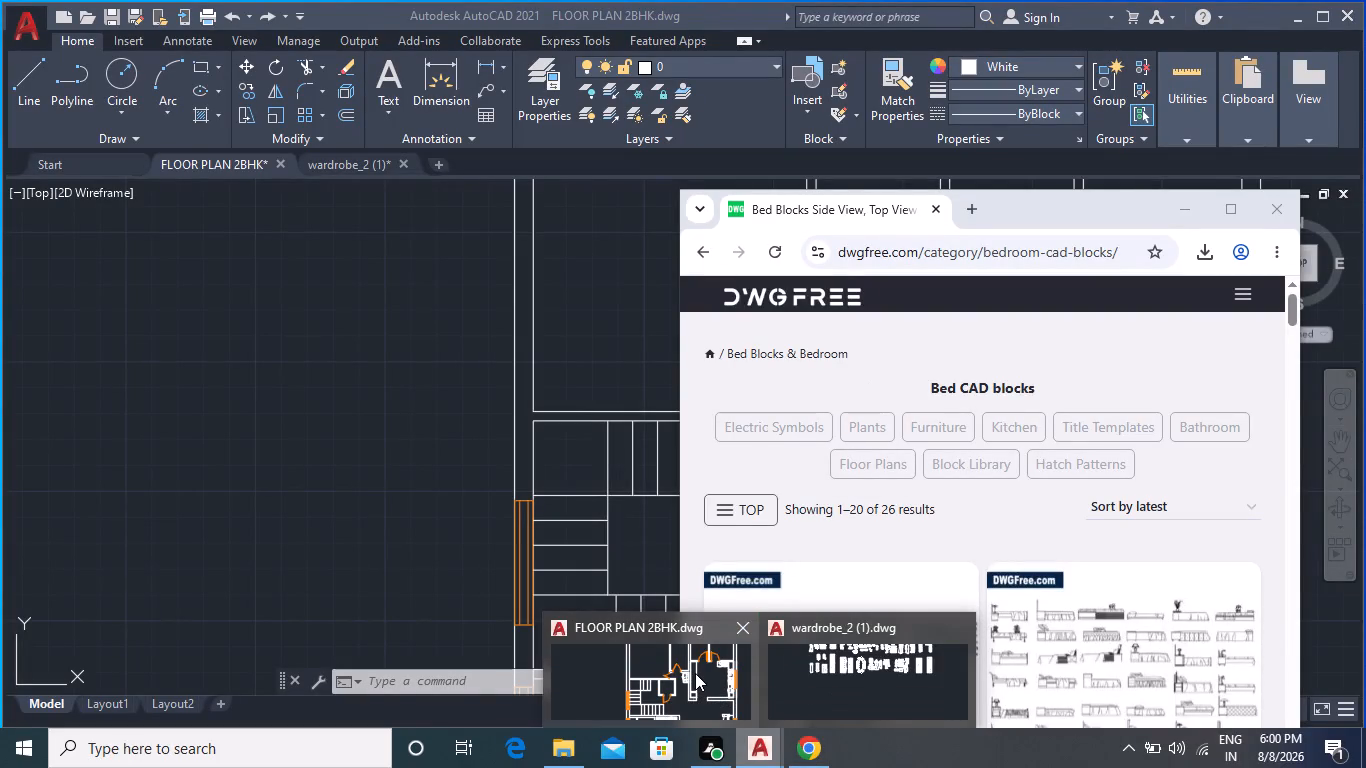
click(344, 468)
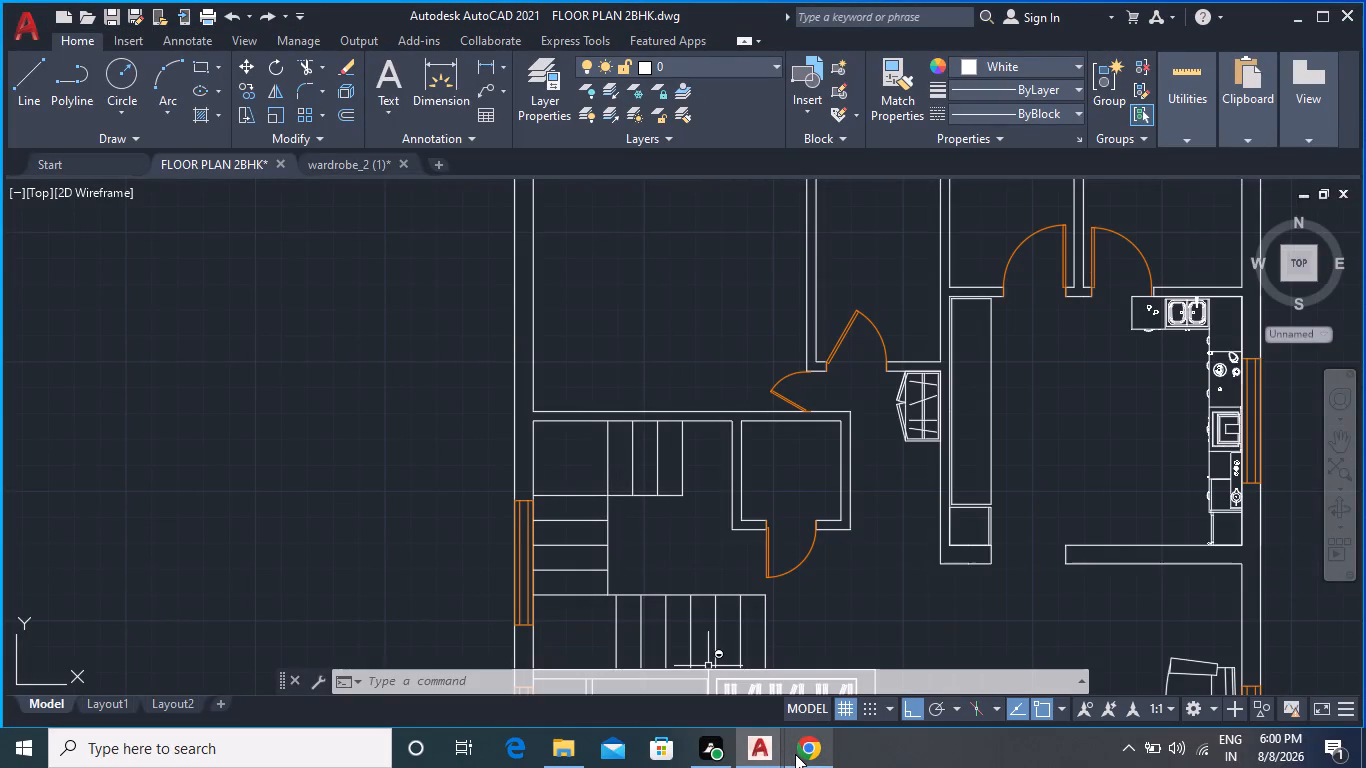
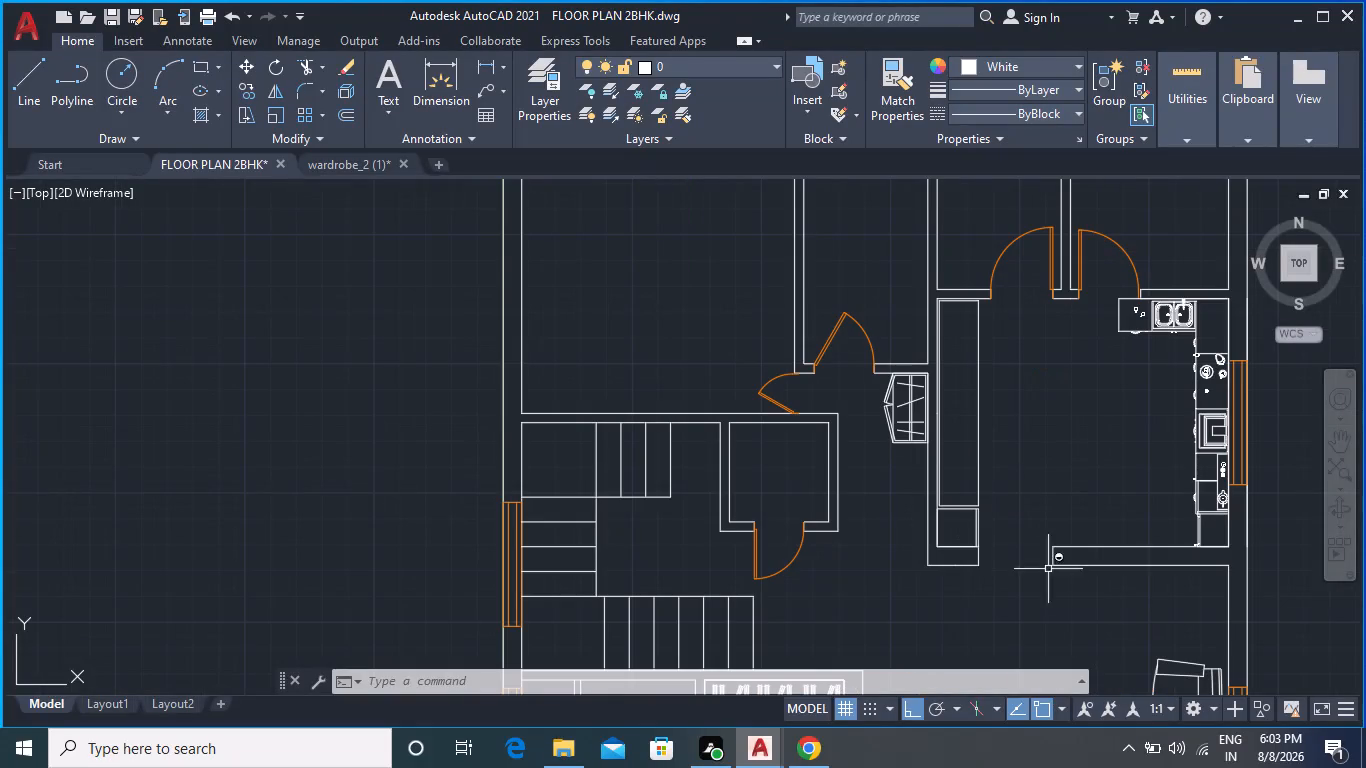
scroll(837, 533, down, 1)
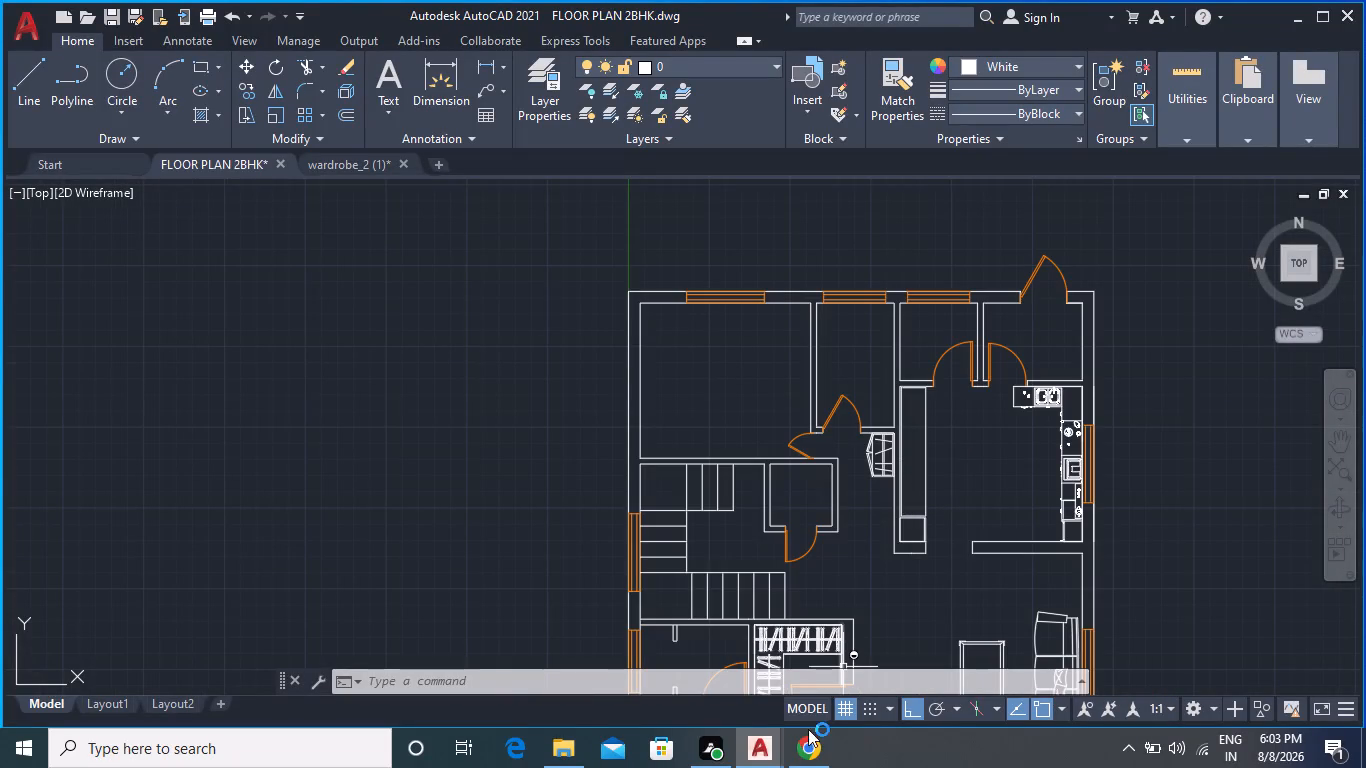
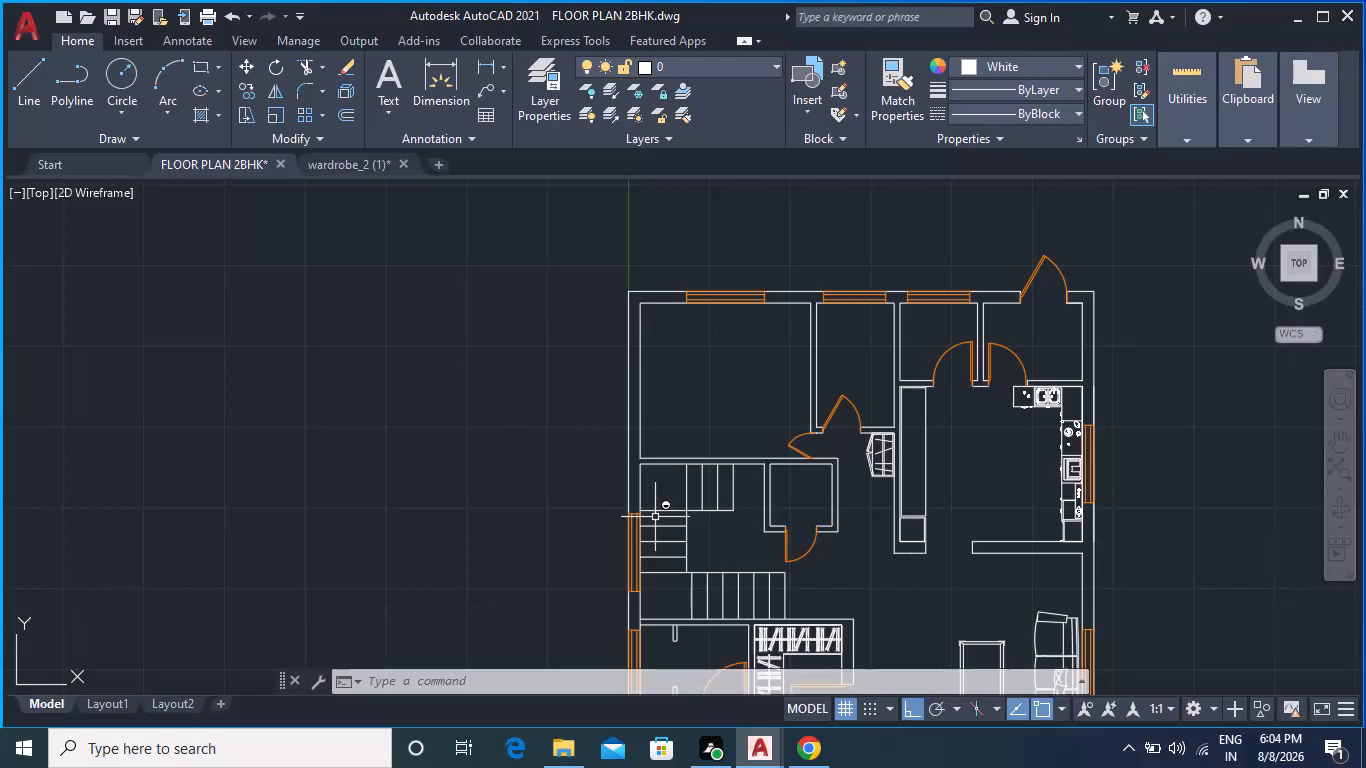
Draw a horizontal line across the lower-left bedroom, from the left wall's inner face perpendicular to the right wall, about mid-height of the room.
scroll(732, 434, down, 1)
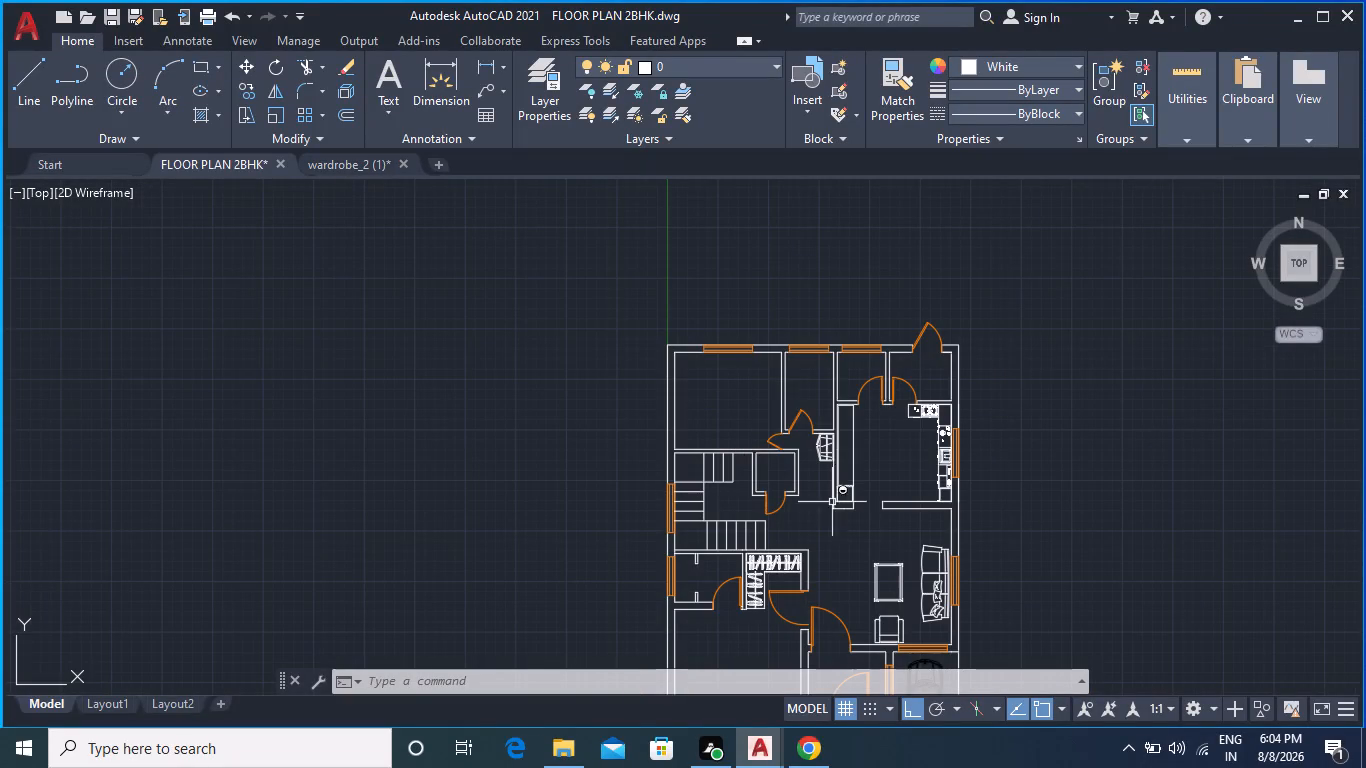
middle_drag(853, 524, 643, 363)
scroll(625, 395, up, 1)
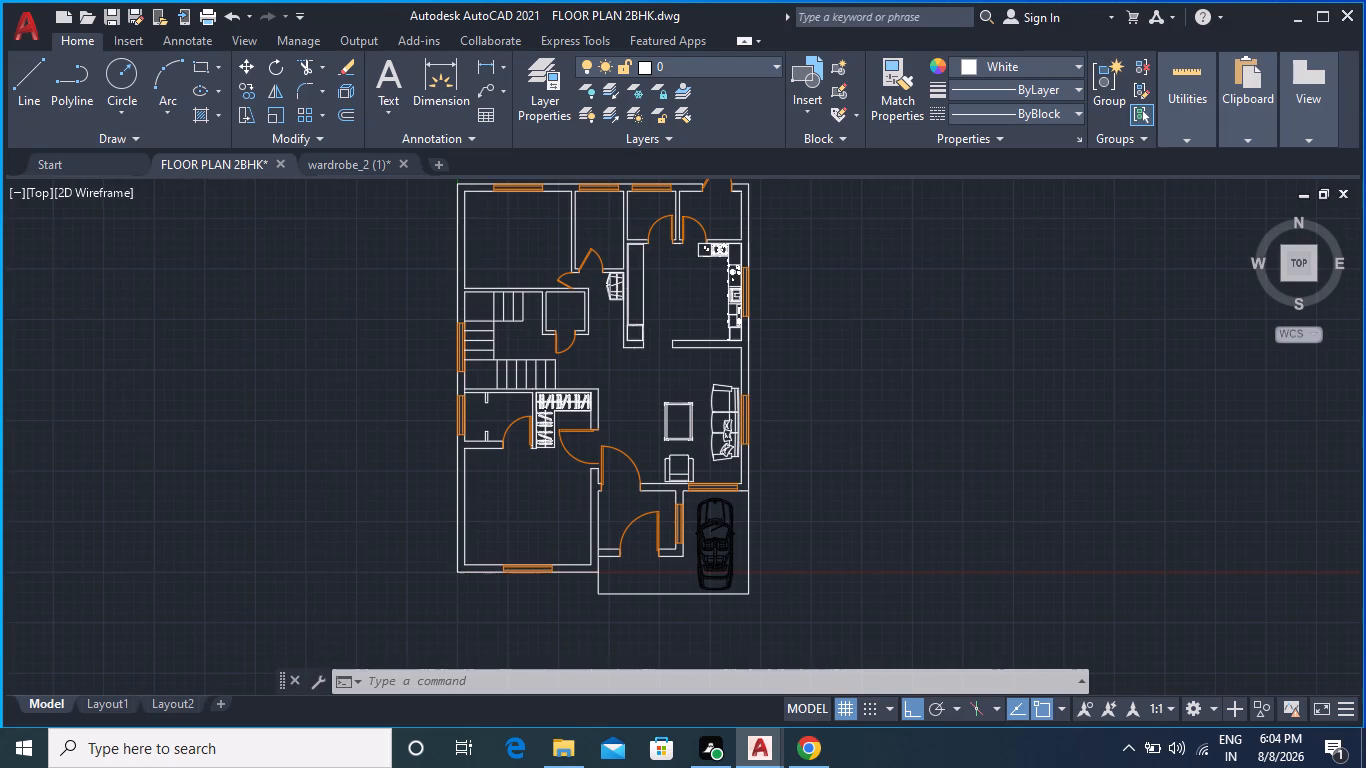
middle_drag(625, 395, 790, 409)
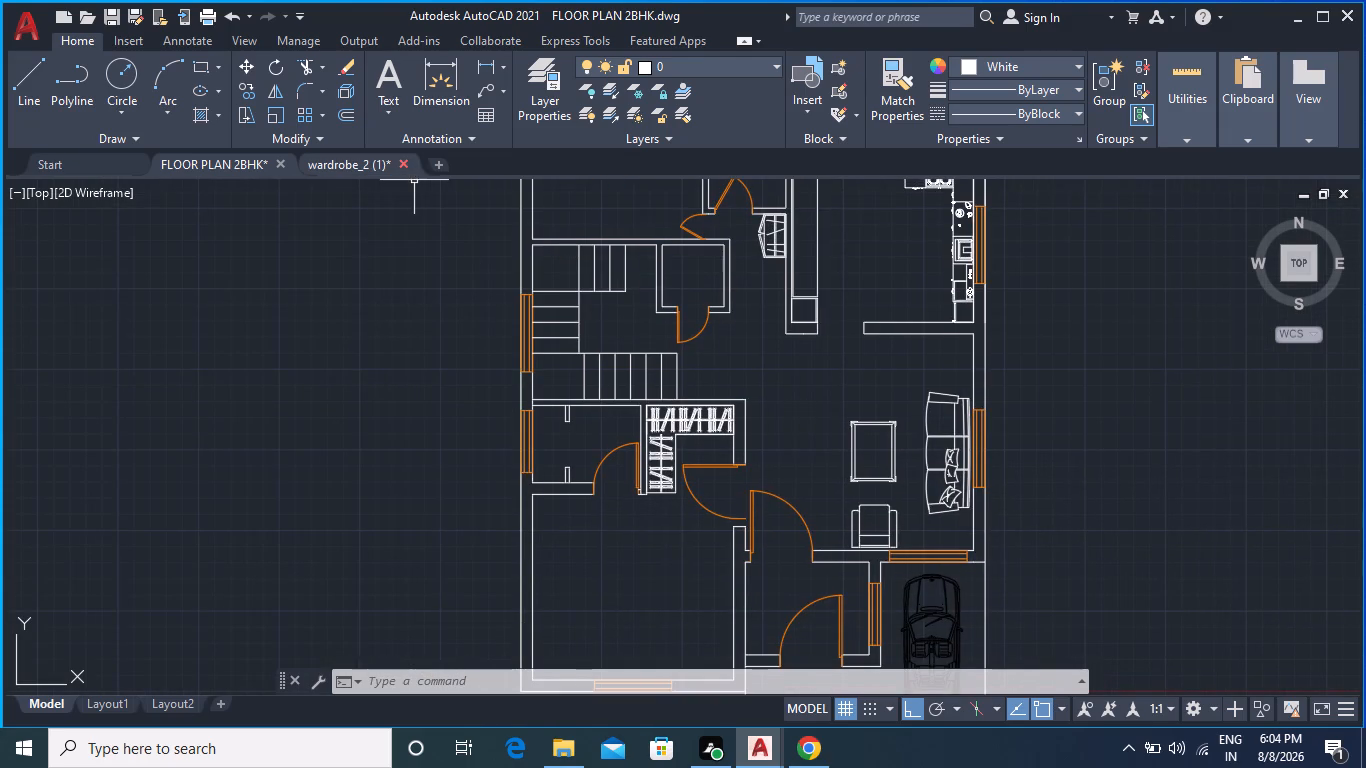
middle_drag(626, 548, 629, 436)
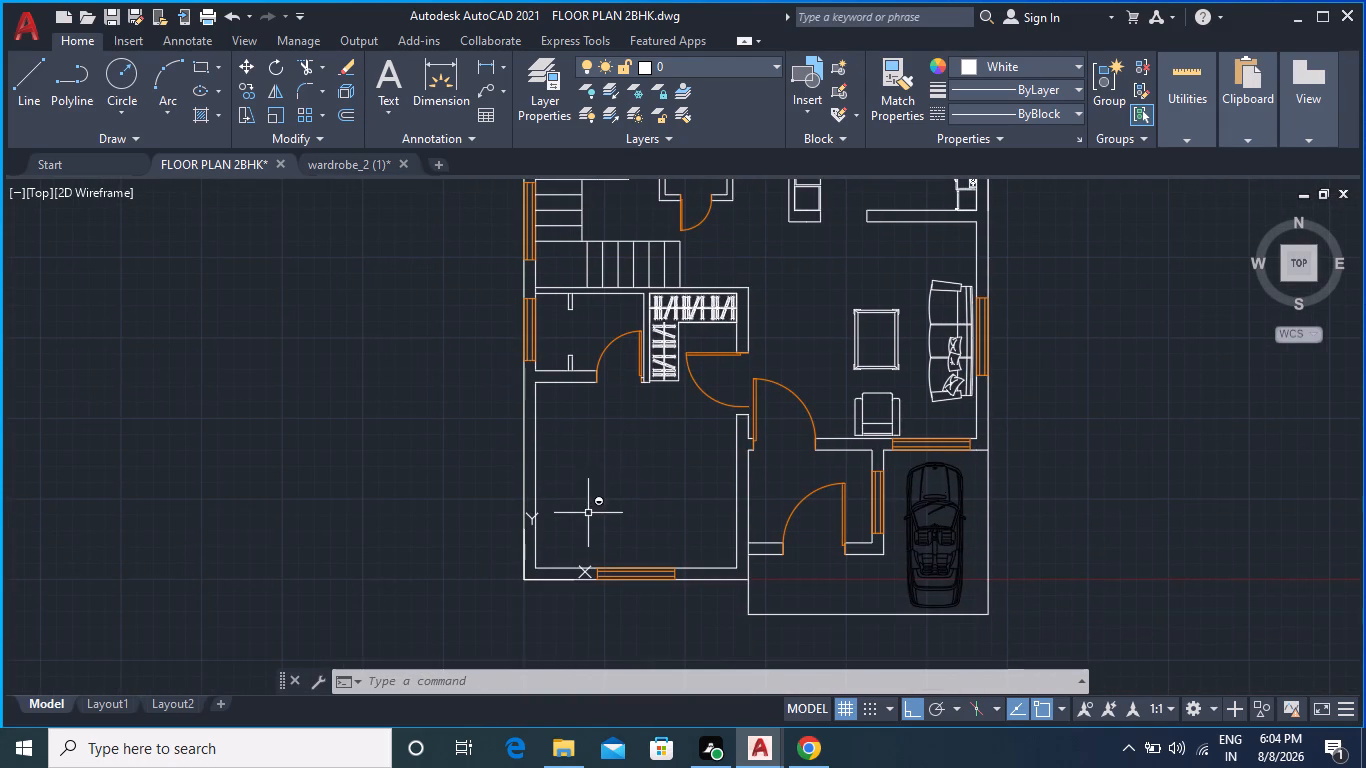
scroll(588, 514, up, 1)
click(35, 92)
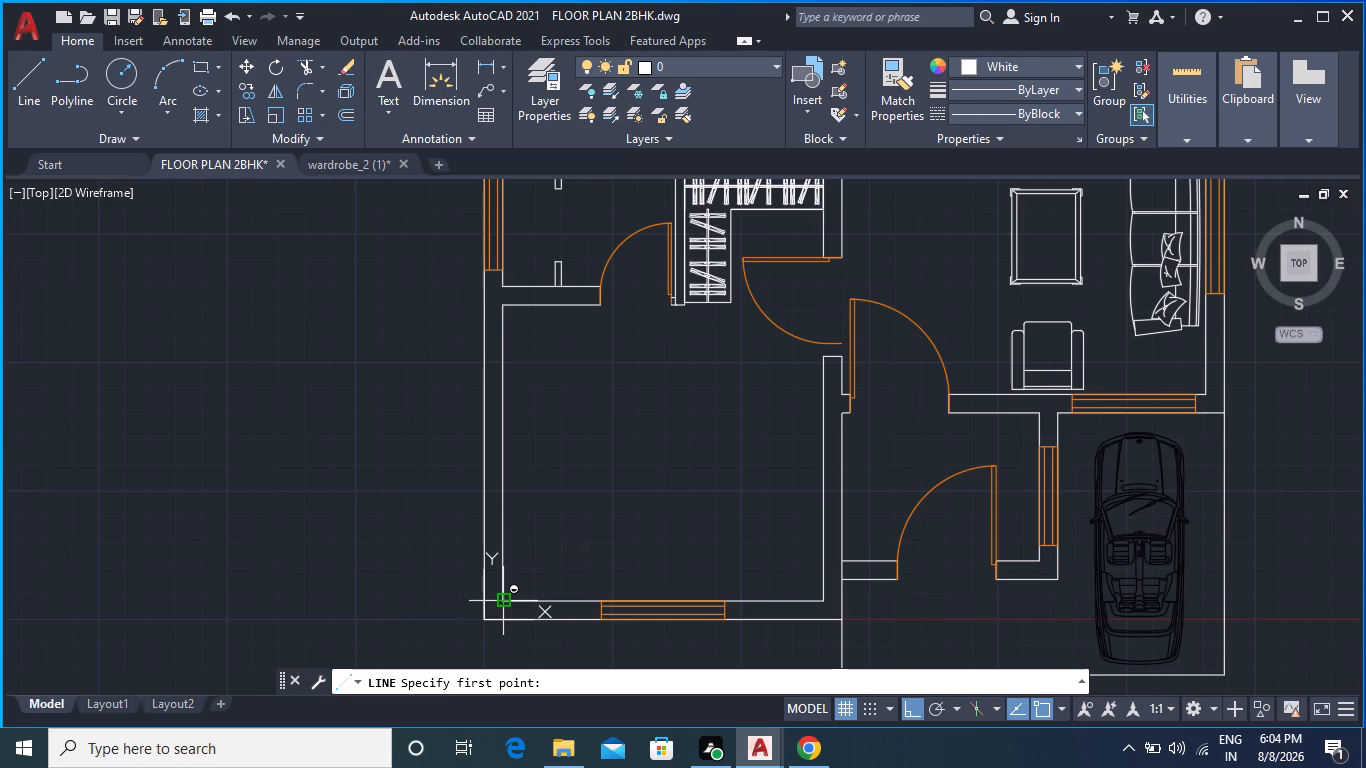
click(505, 455)
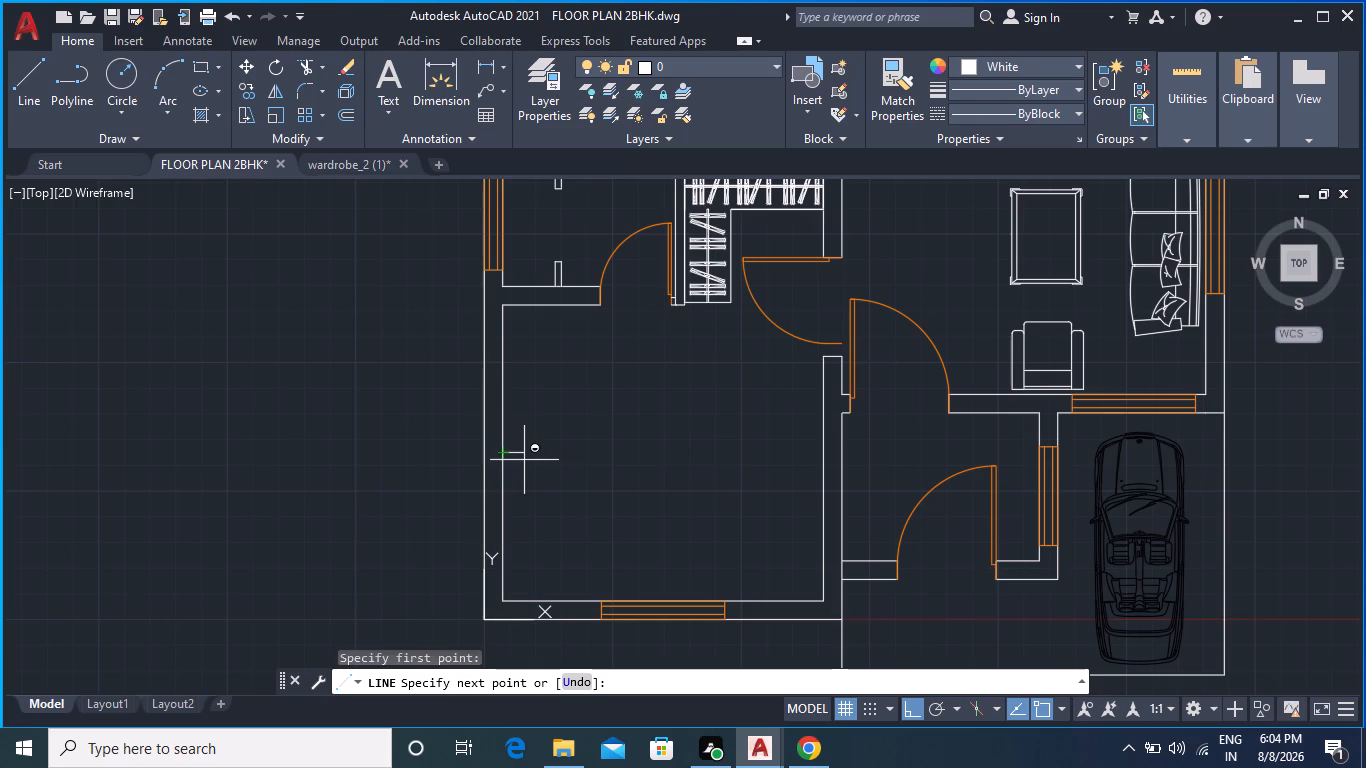
click(820, 453)
key(Escape)
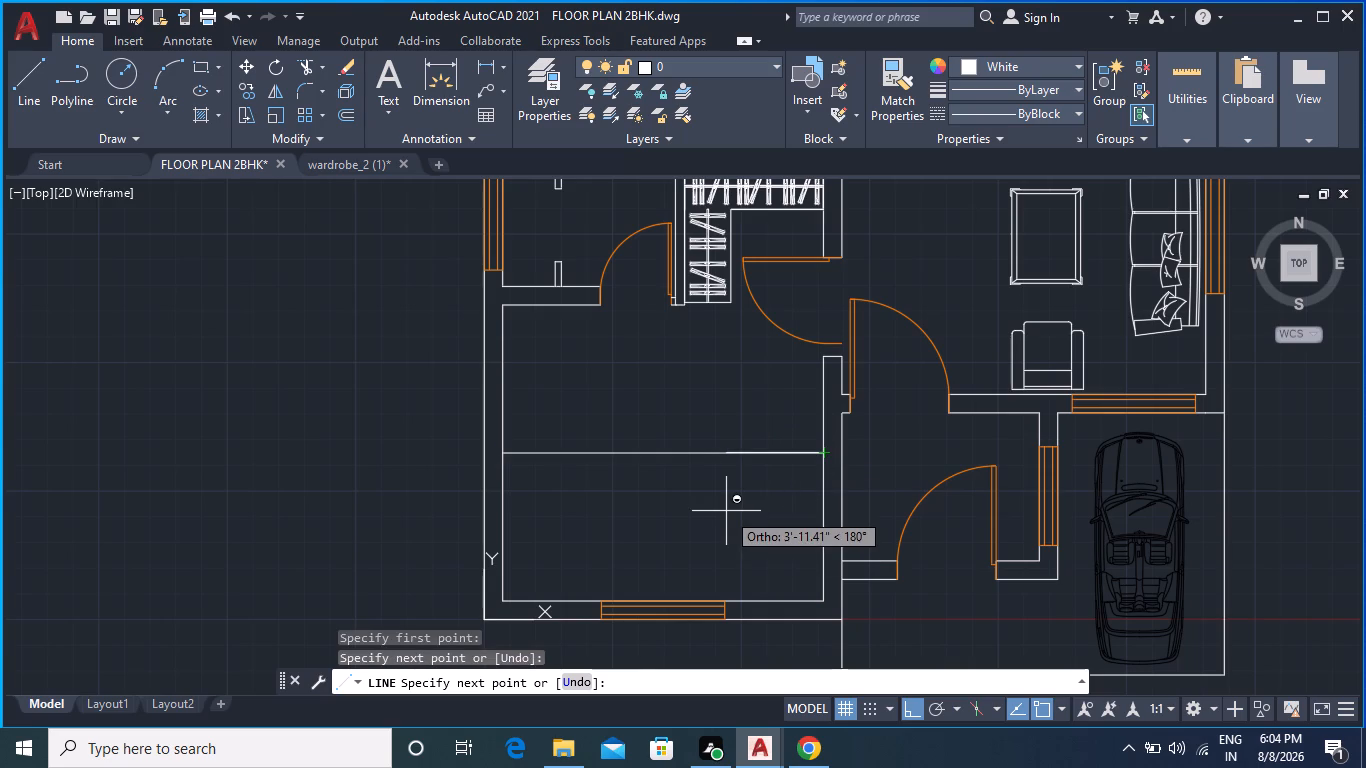
Offset the bedroom's horizontal line by 2'6" once below and once above it.
click(675, 454)
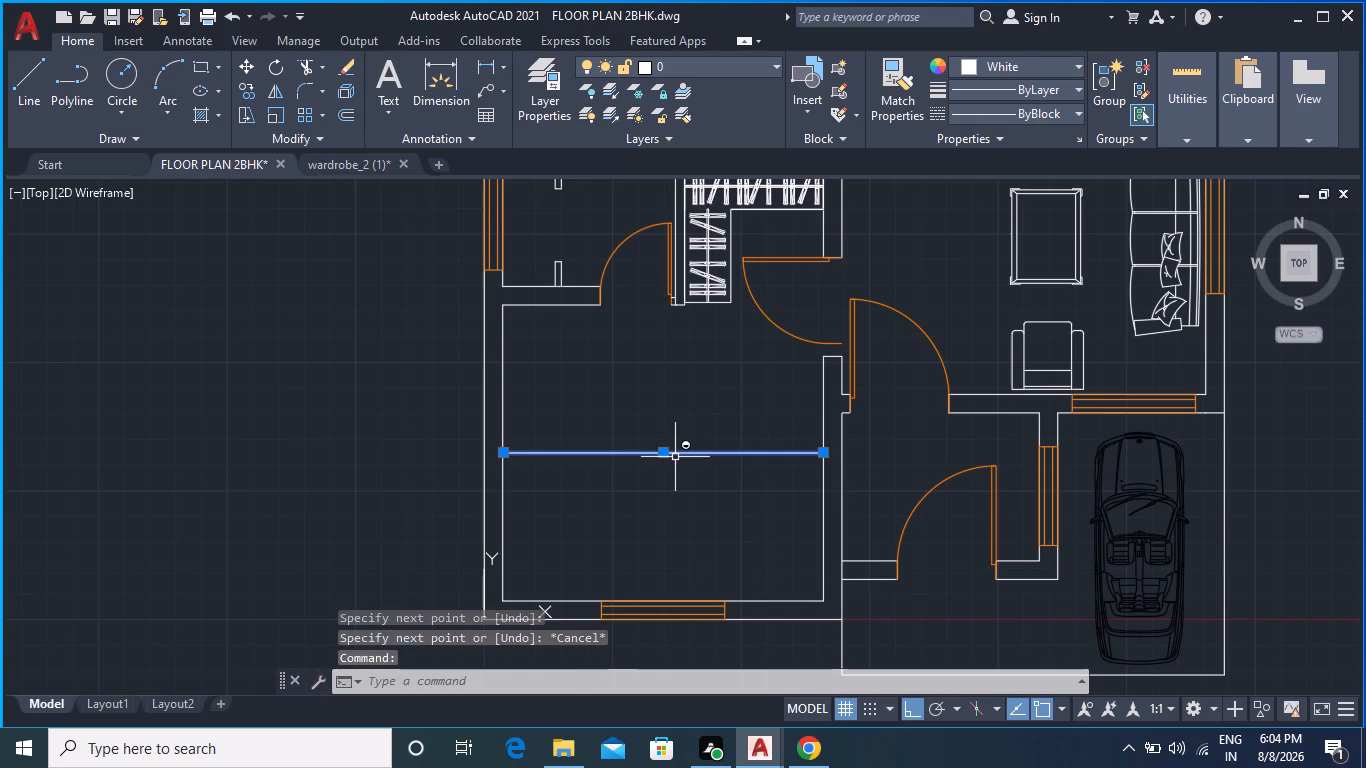
key(o)
key(Return)
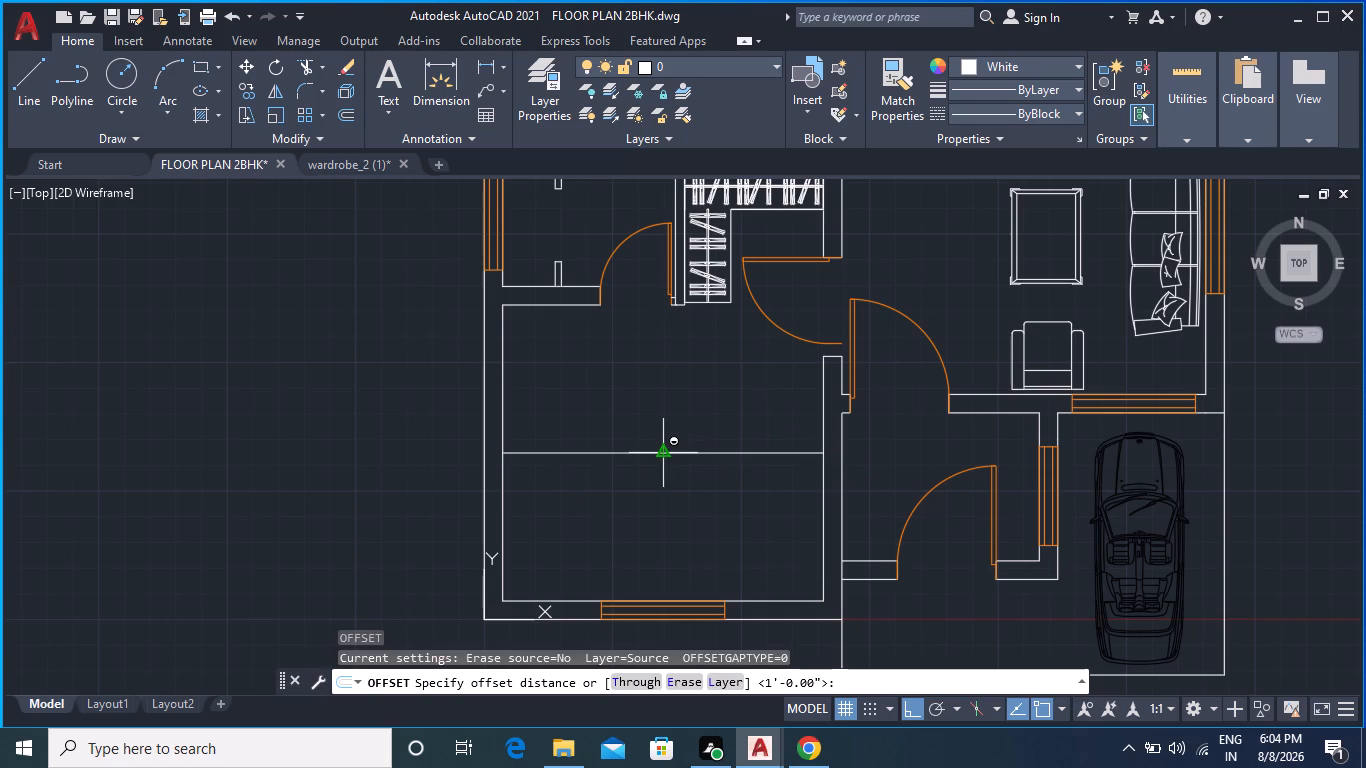
click(661, 451)
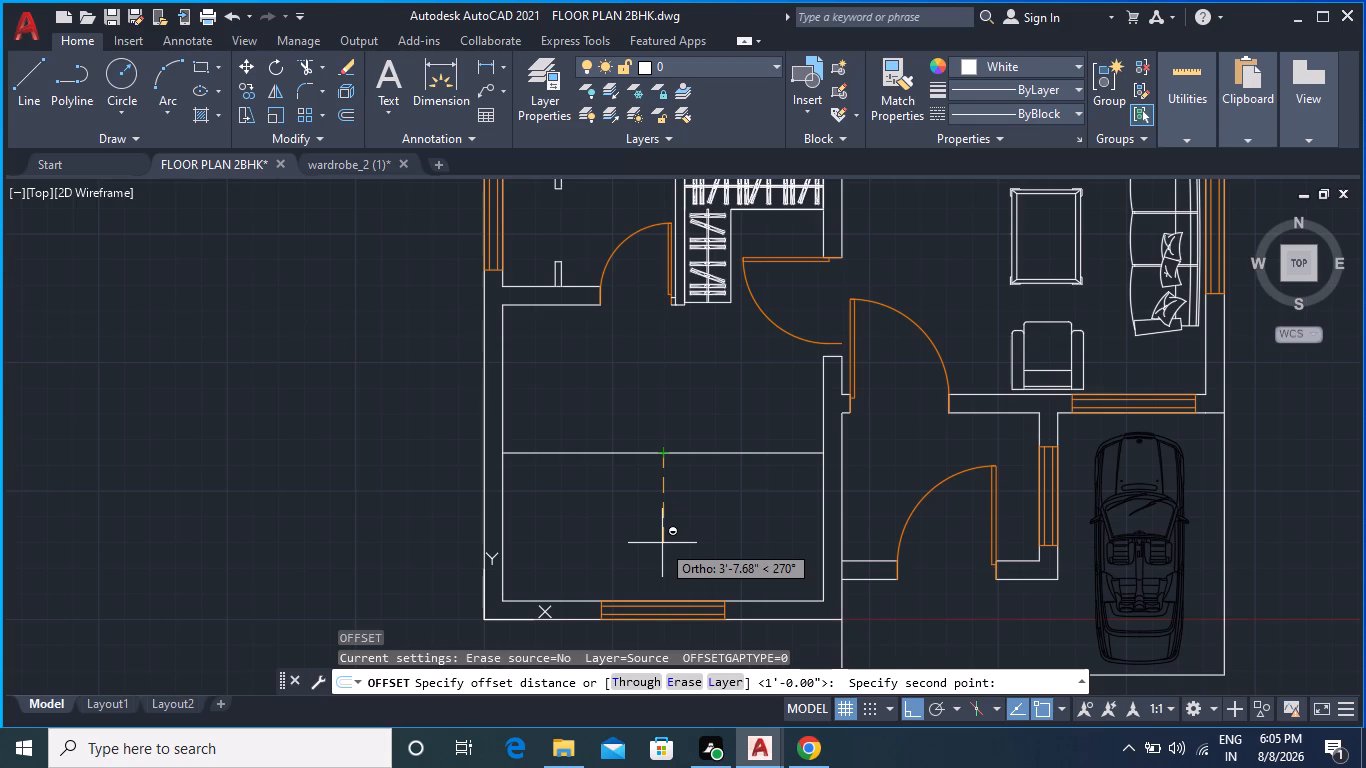
key(2)
key(apostrophe)
key(6)
key(shift+quotedbl)
key(Return)
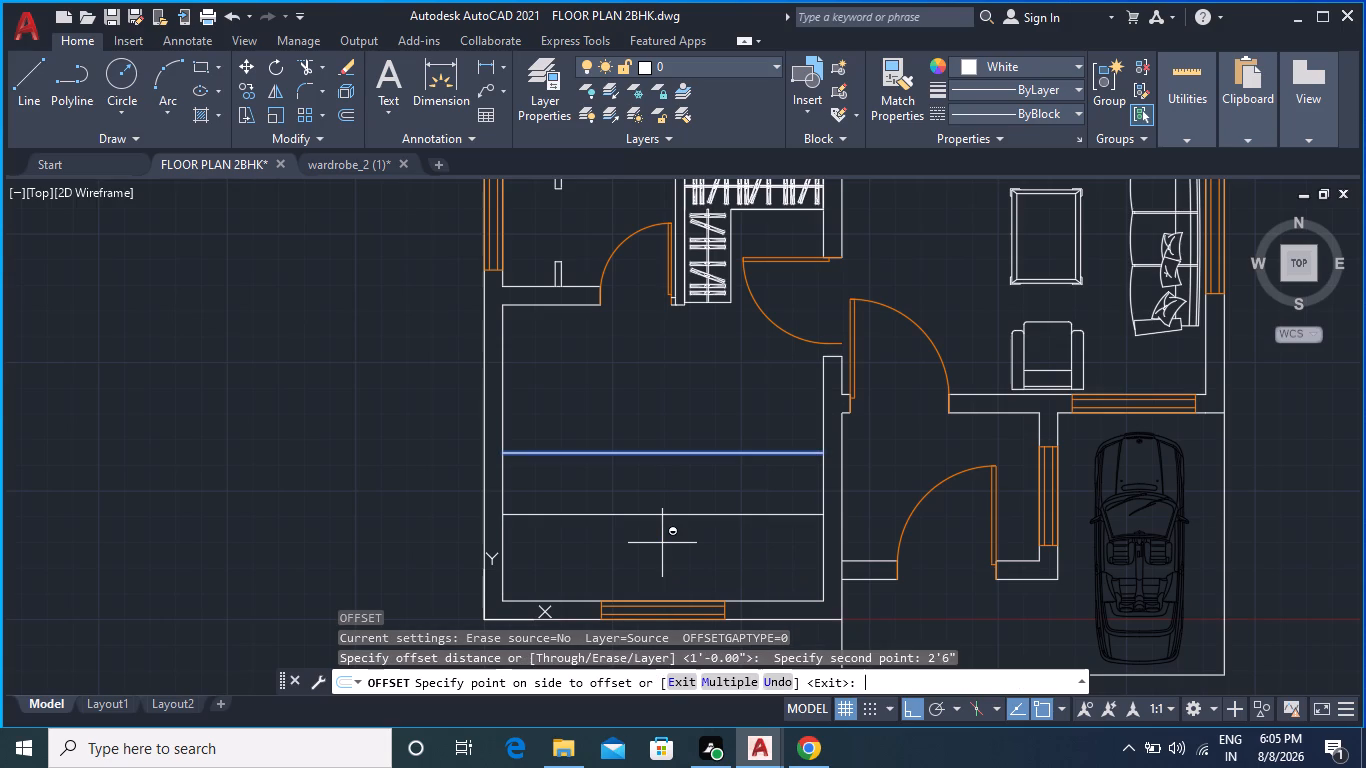
click(649, 556)
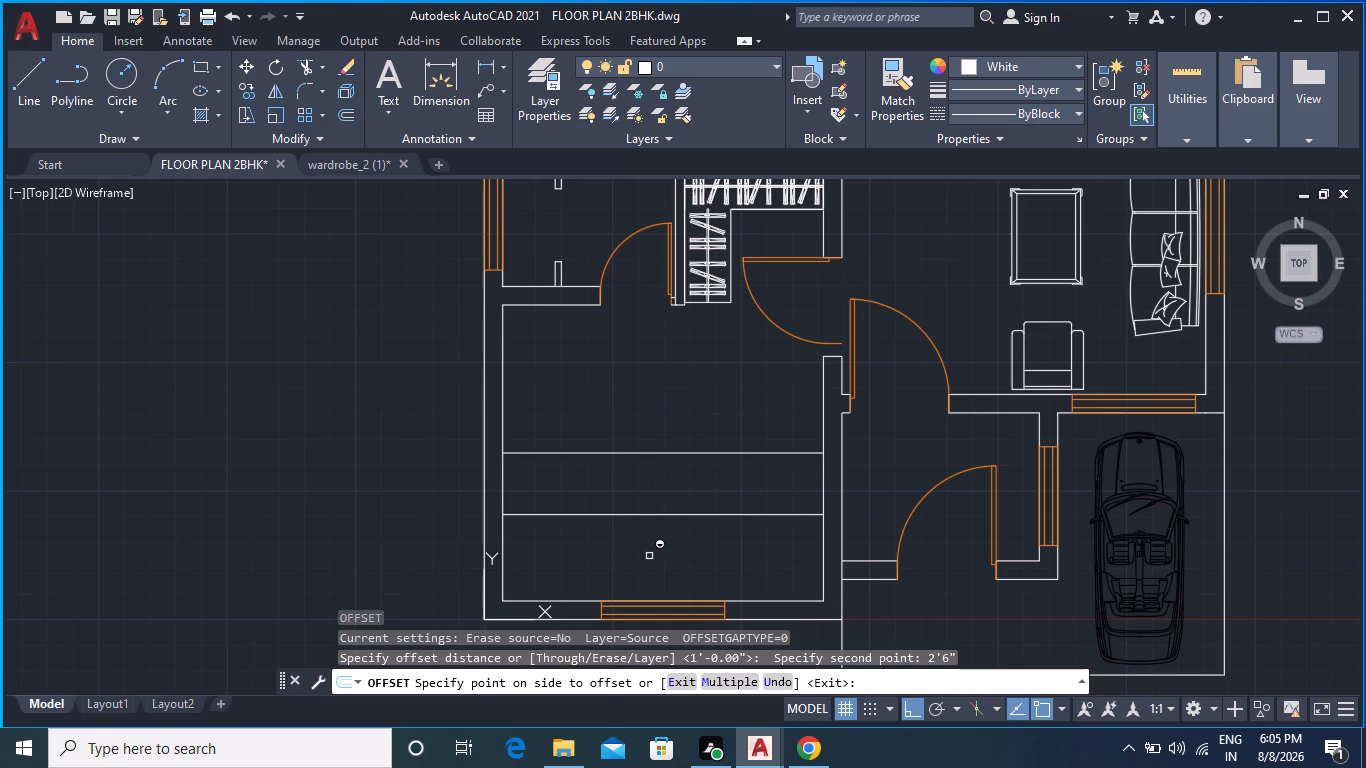
click(652, 454)
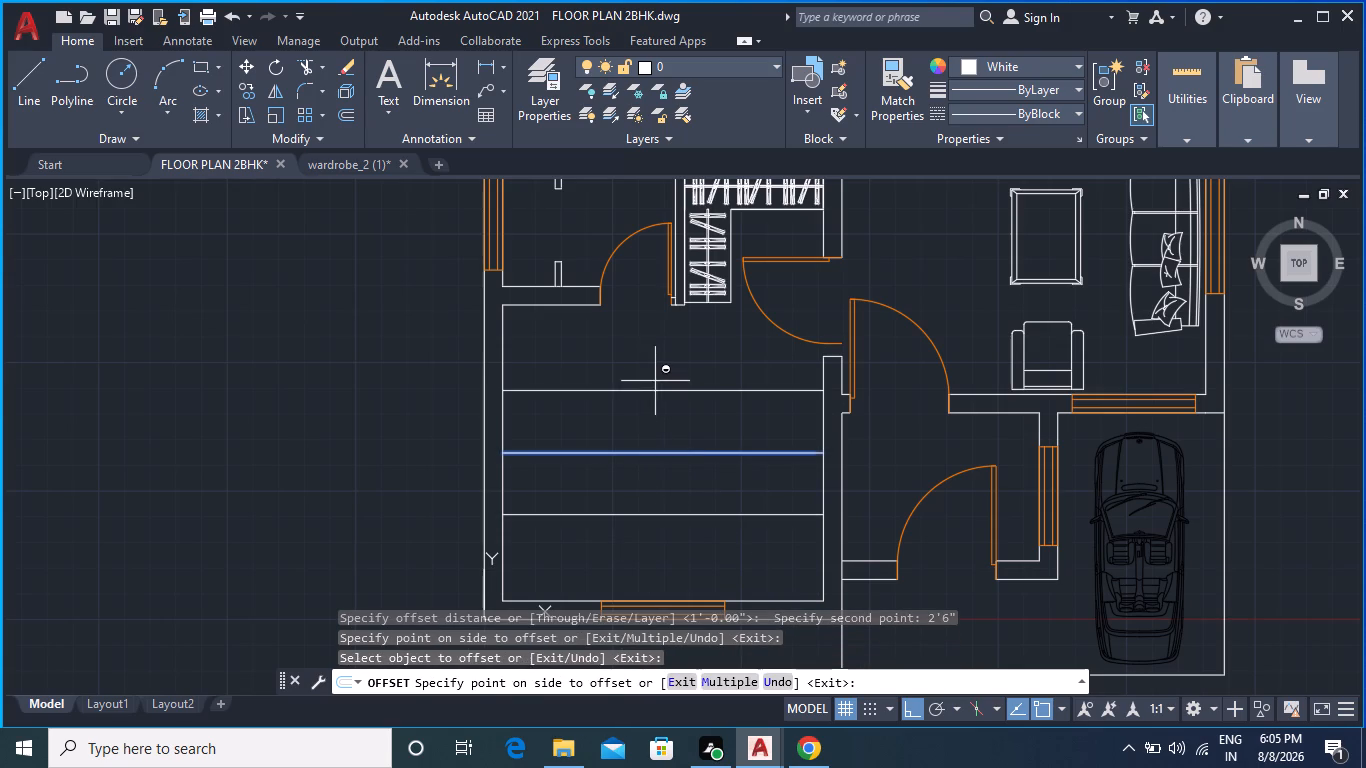
click(655, 381)
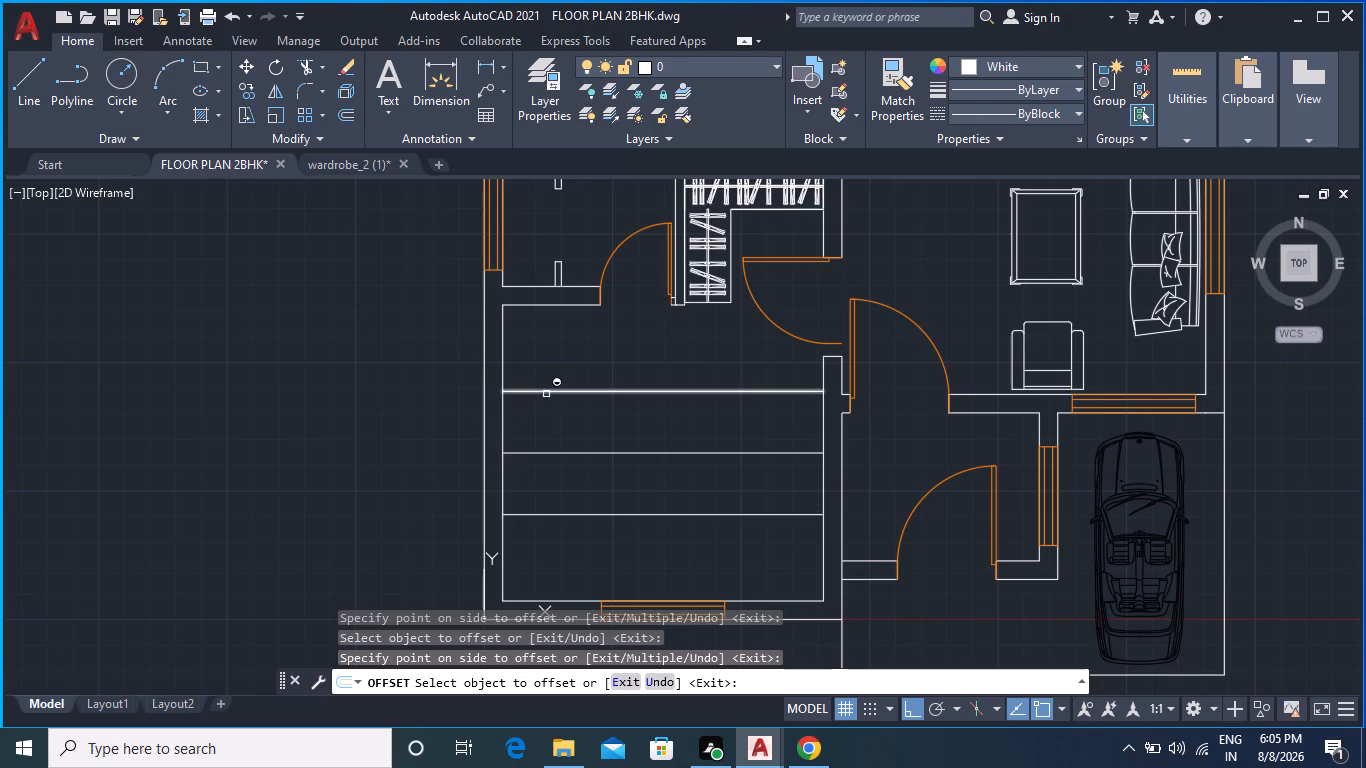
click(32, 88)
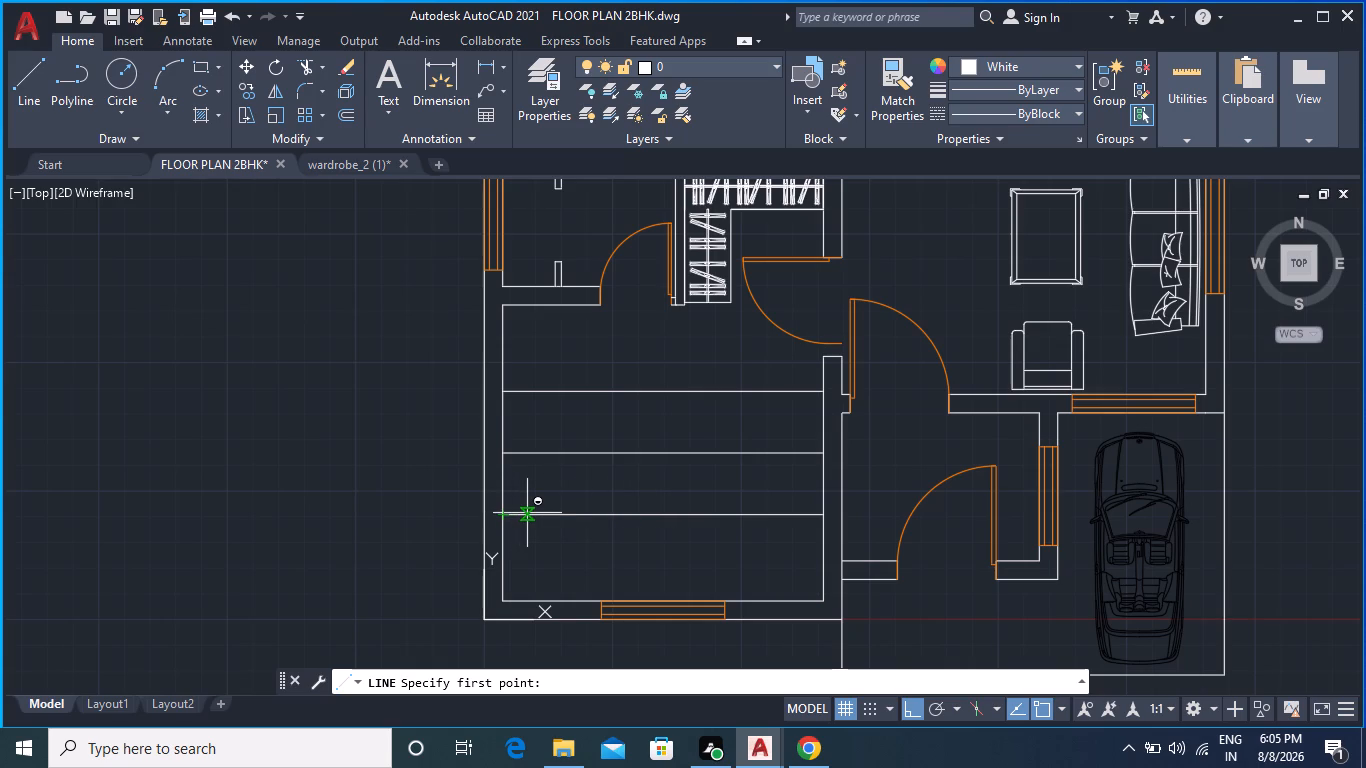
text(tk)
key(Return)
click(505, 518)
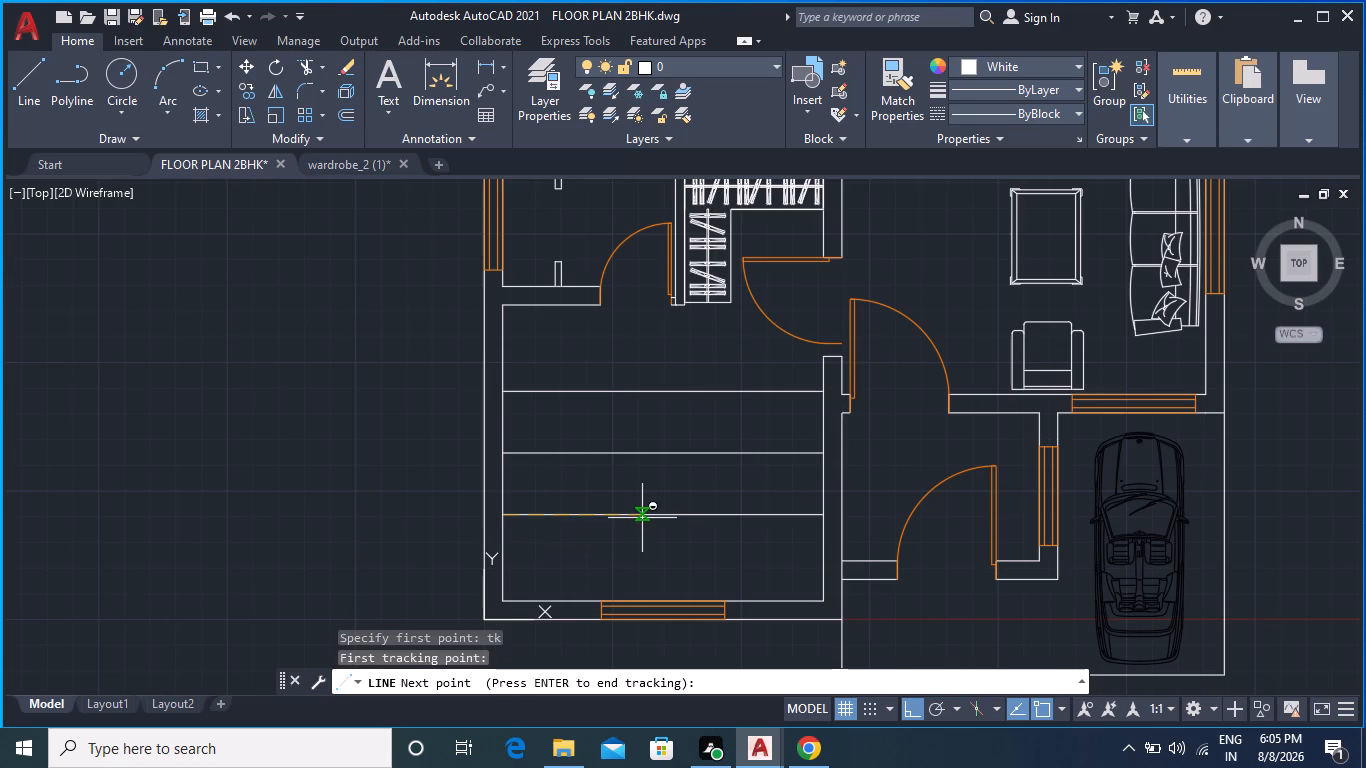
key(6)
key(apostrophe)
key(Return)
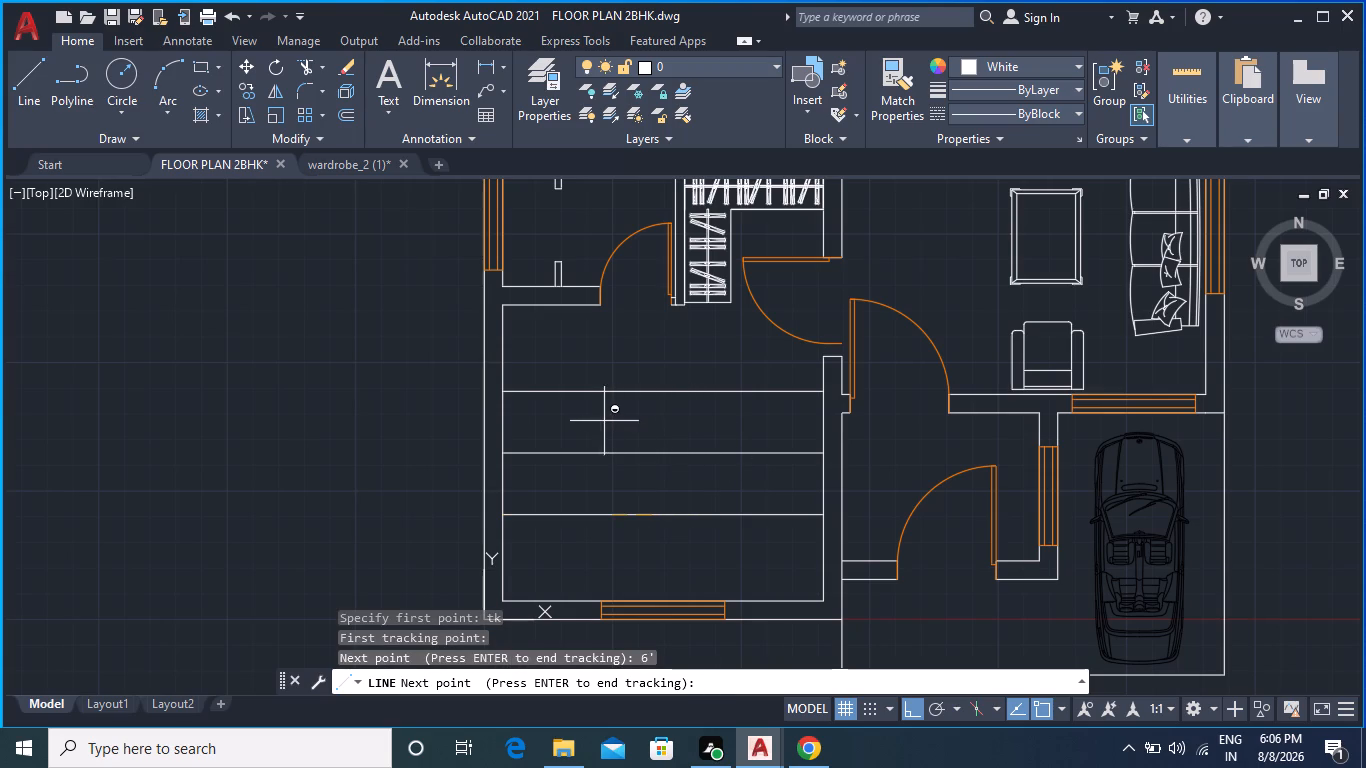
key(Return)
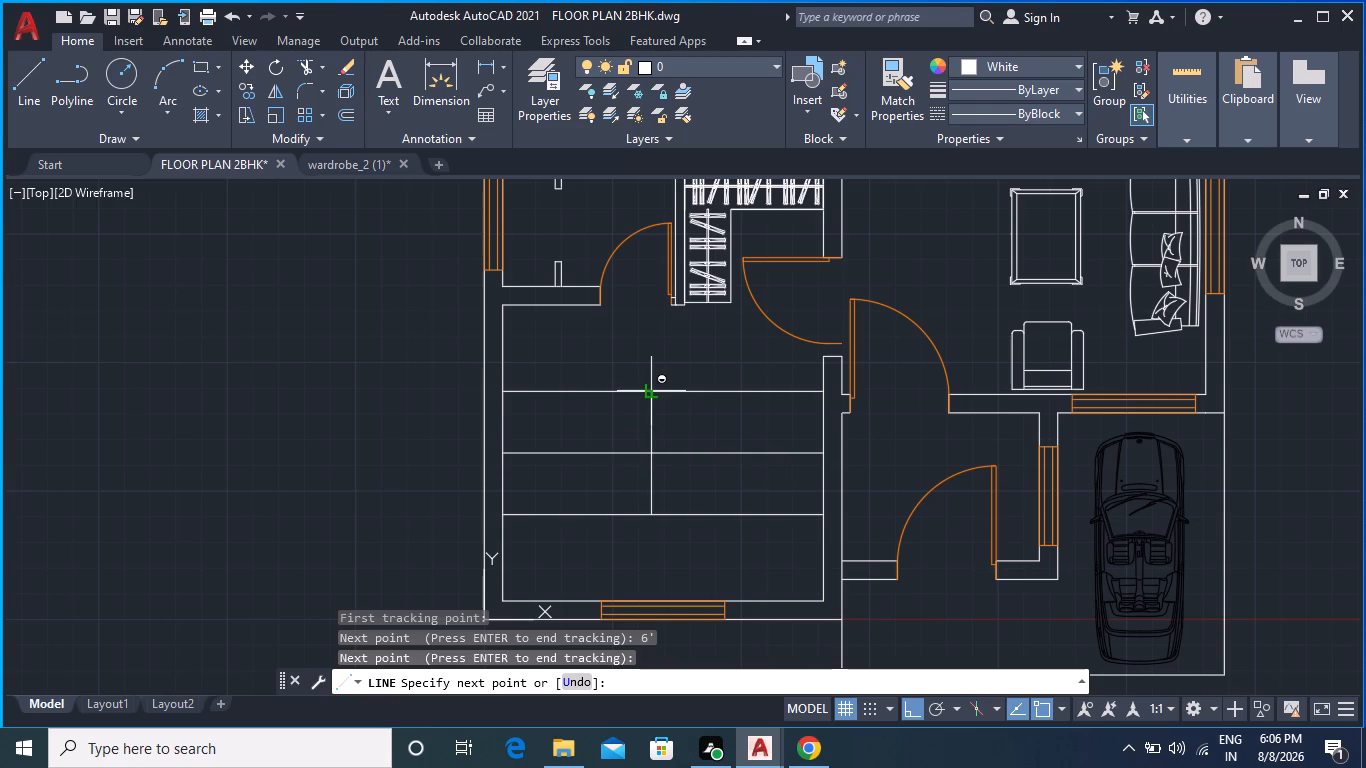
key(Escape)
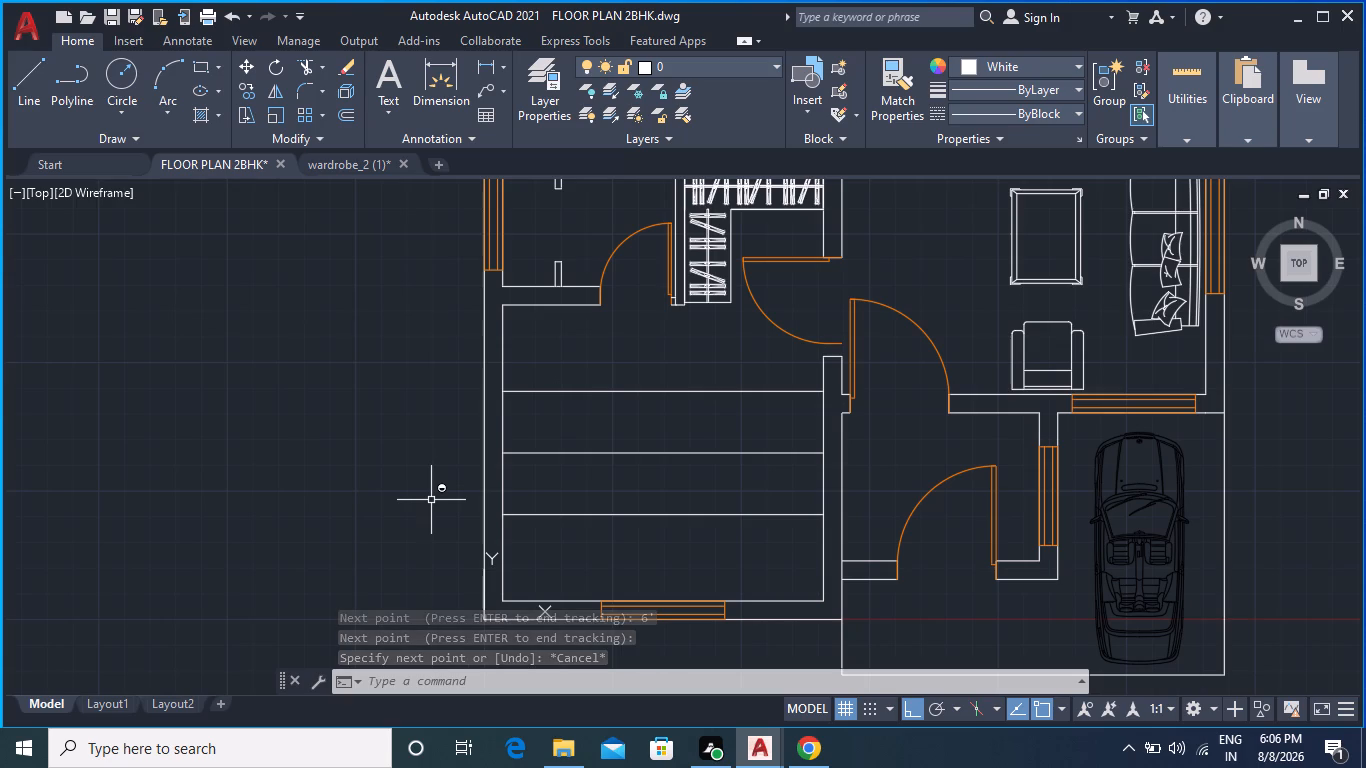
Draw a vertical line from the lower offset line to the upper one, tracked 7' from the bedroom's left wall.
key(l)
key(Return)
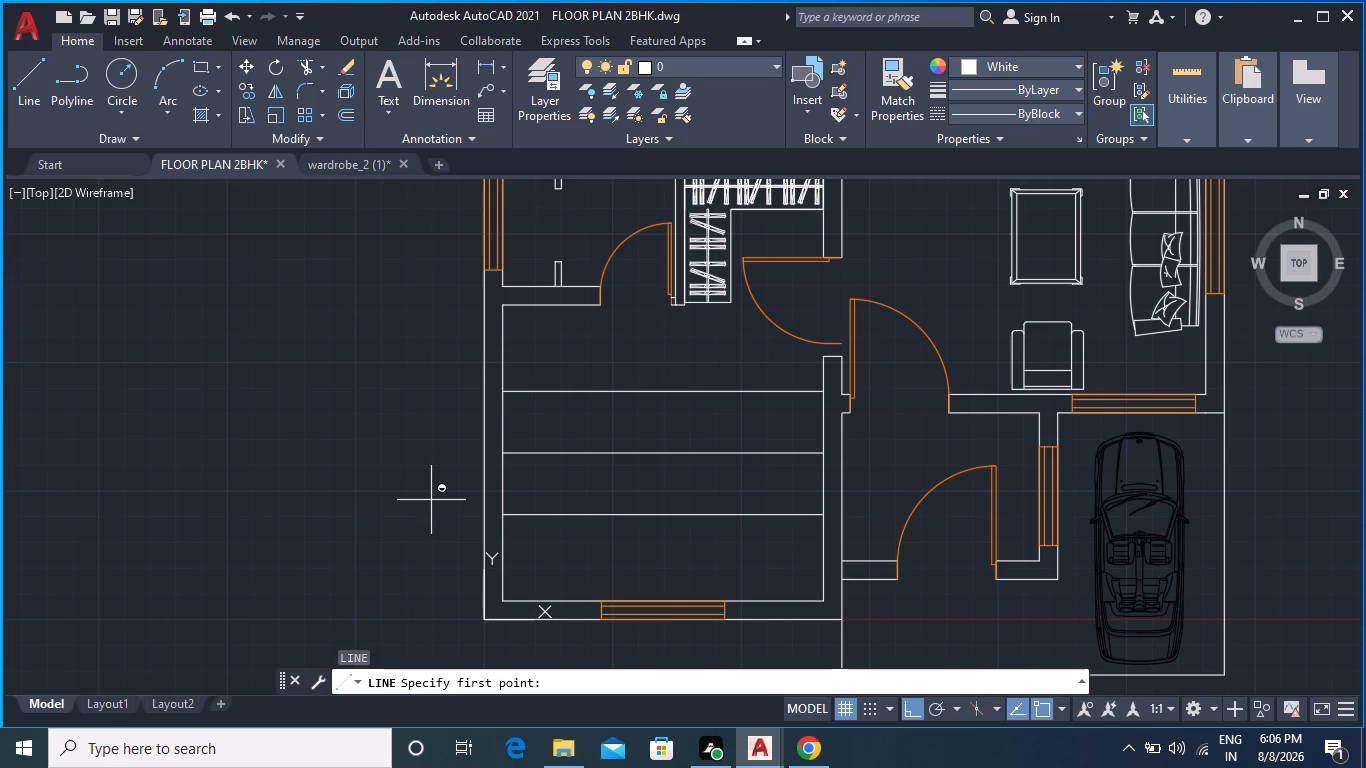
text(tk)
key(Return)
click(501, 510)
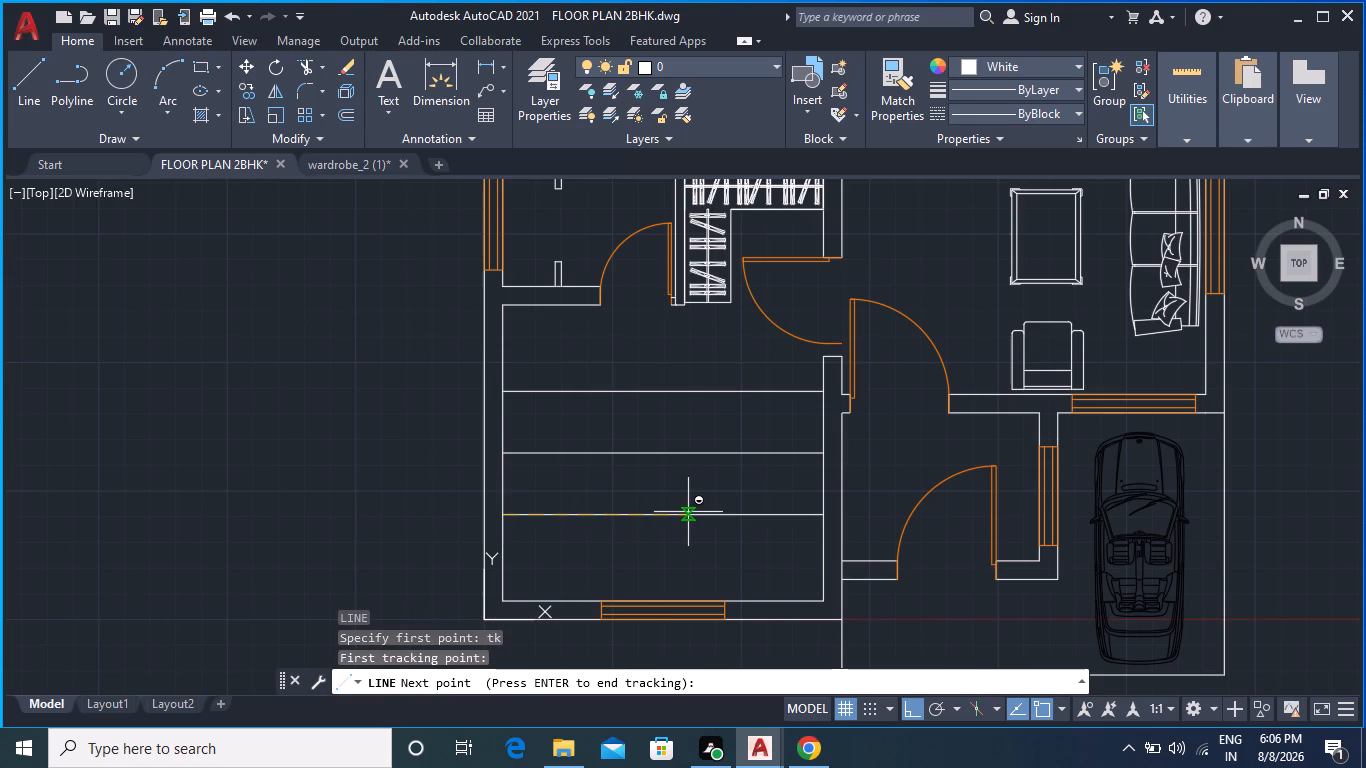
key(7)
key(apostrophe)
key(Return)
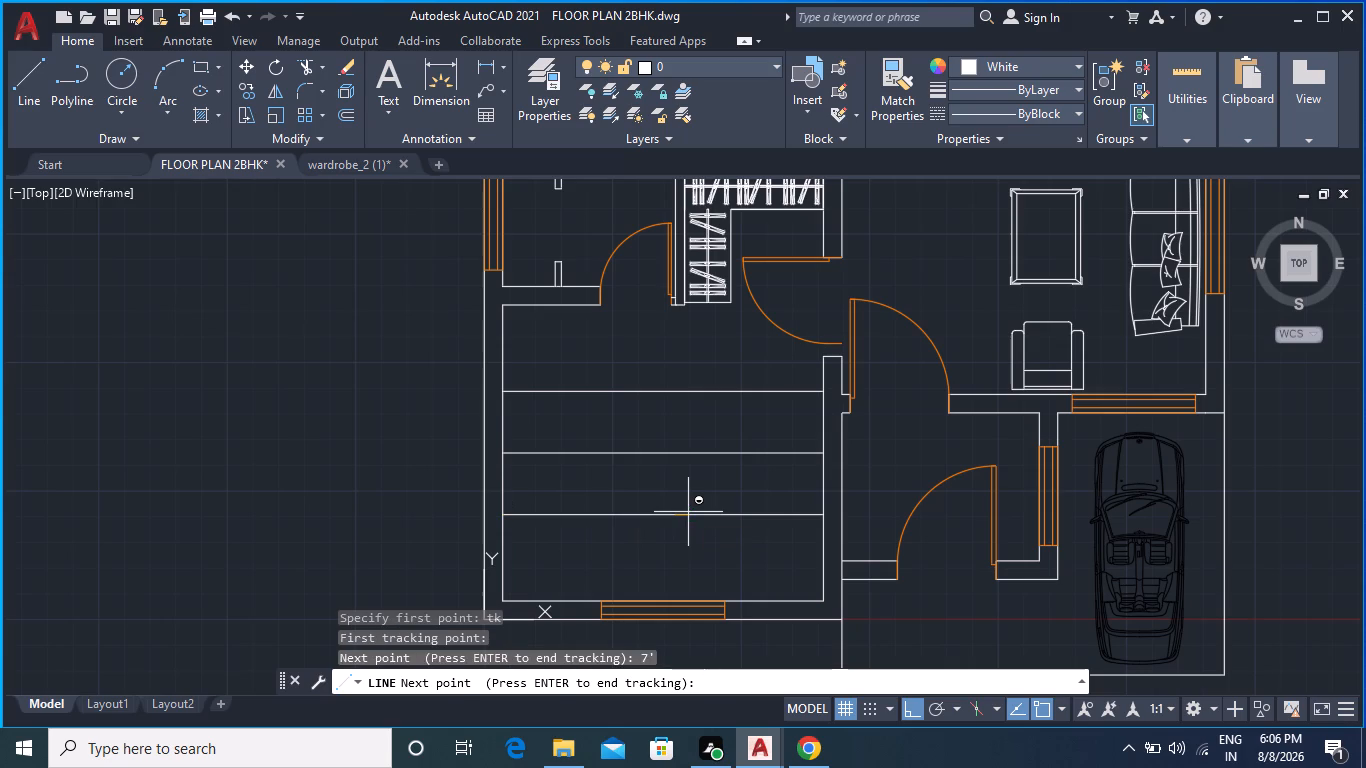
key(Return)
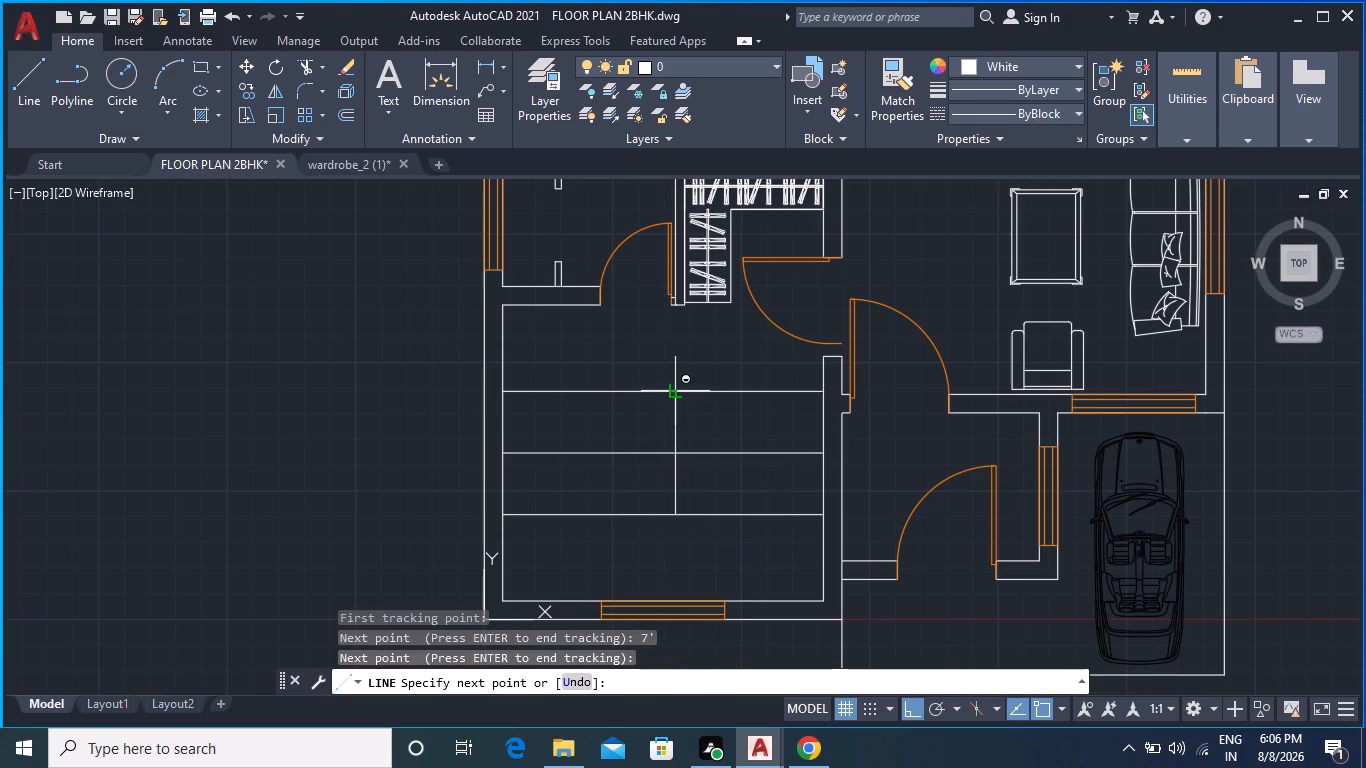
click(675, 395)
key(Escape)
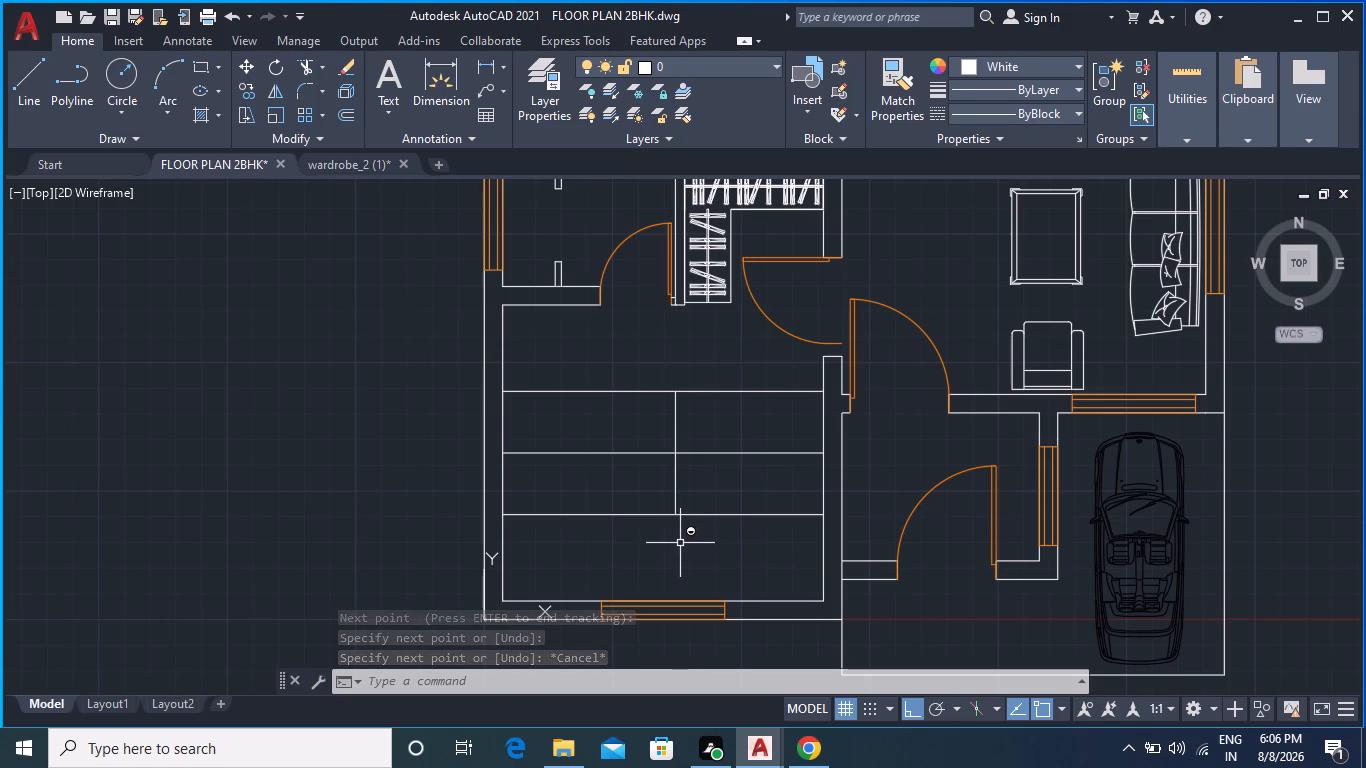
Close the wardrobe_2 (1) drawing, keeping the FLOOR PLAN 2BHK drawing open.
middle_drag(695, 541, 681, 576)
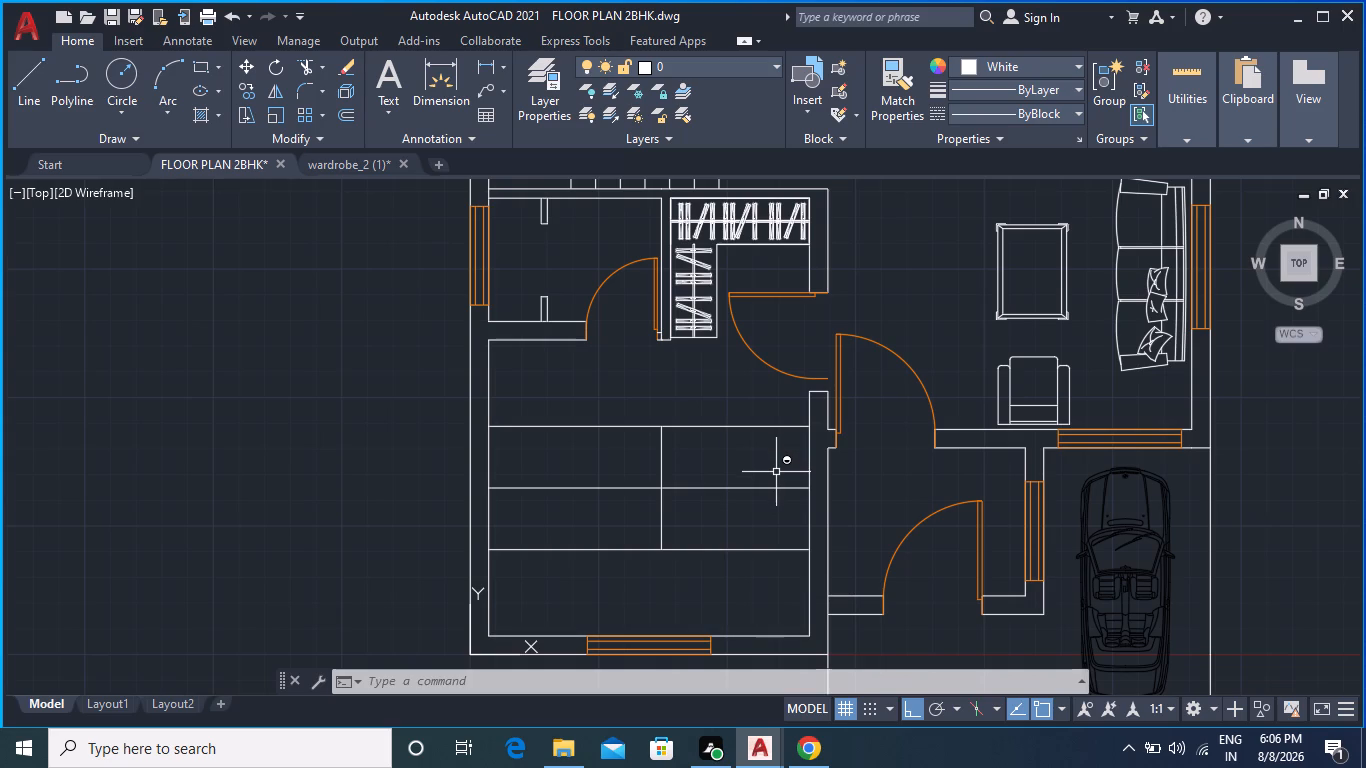
middle_drag(750, 535, 781, 516)
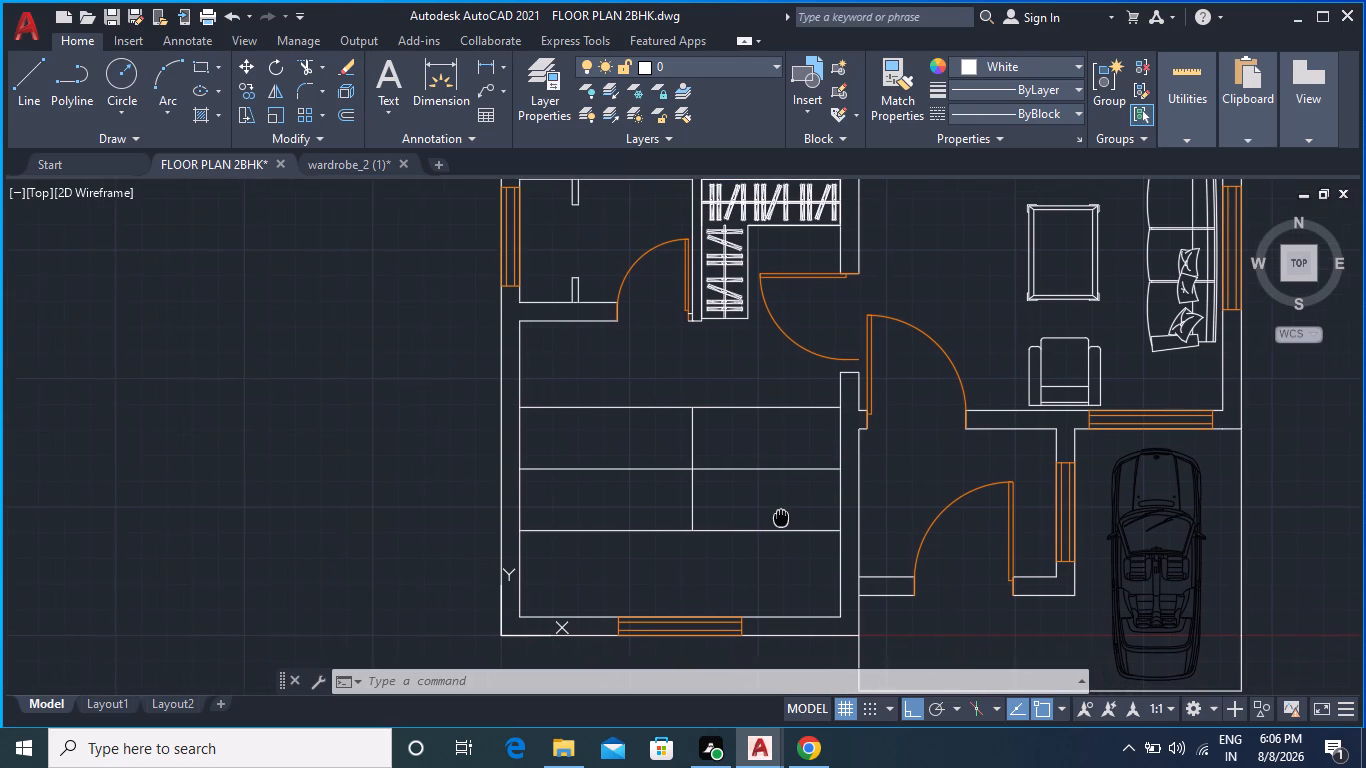
middle_drag(781, 516, 715, 519)
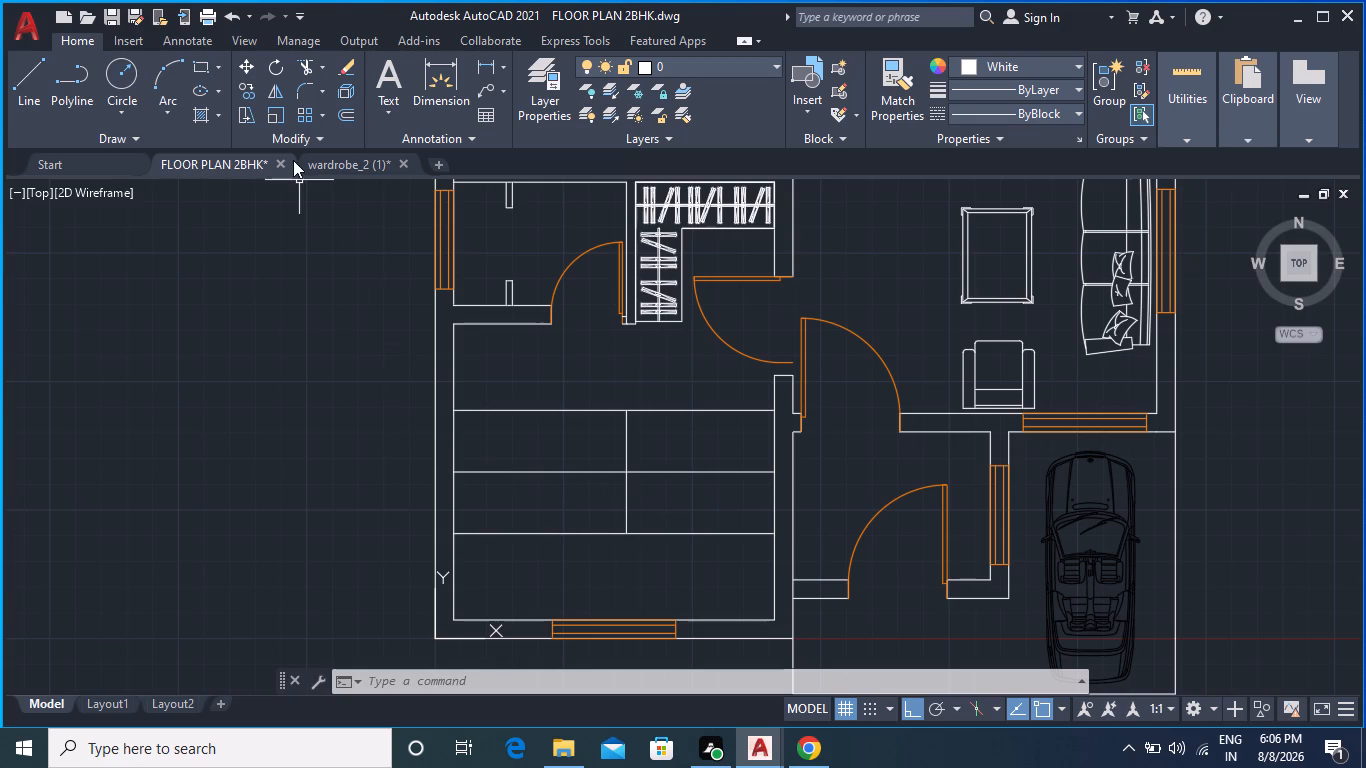
click(402, 161)
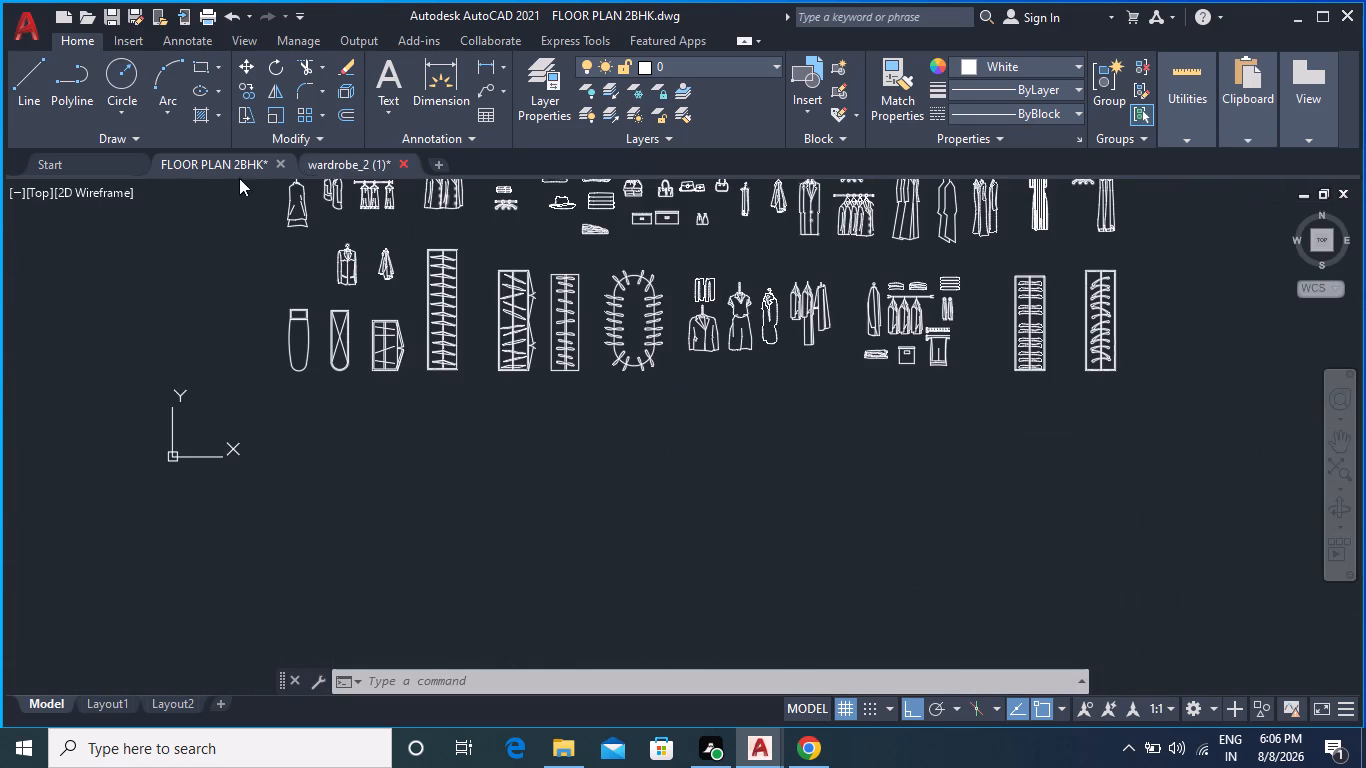
click(404, 163)
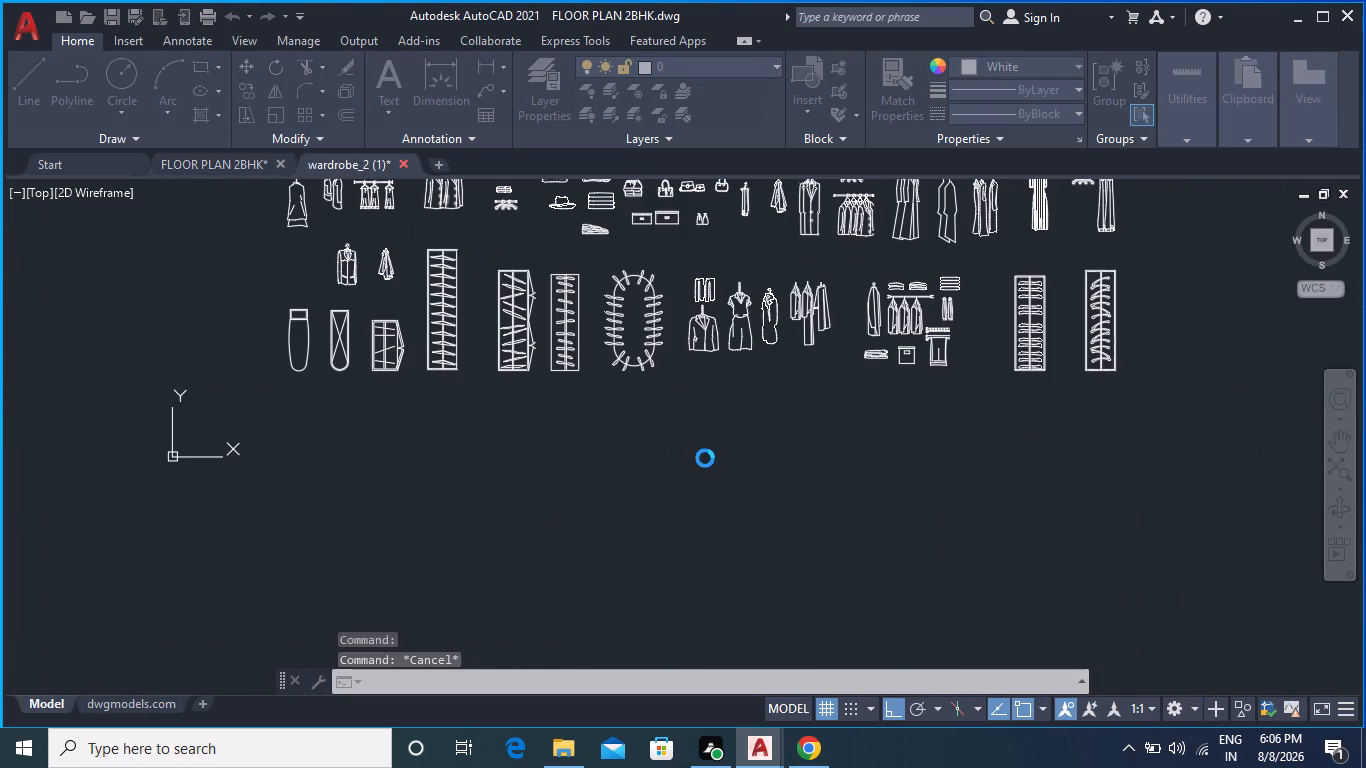
click(744, 414)
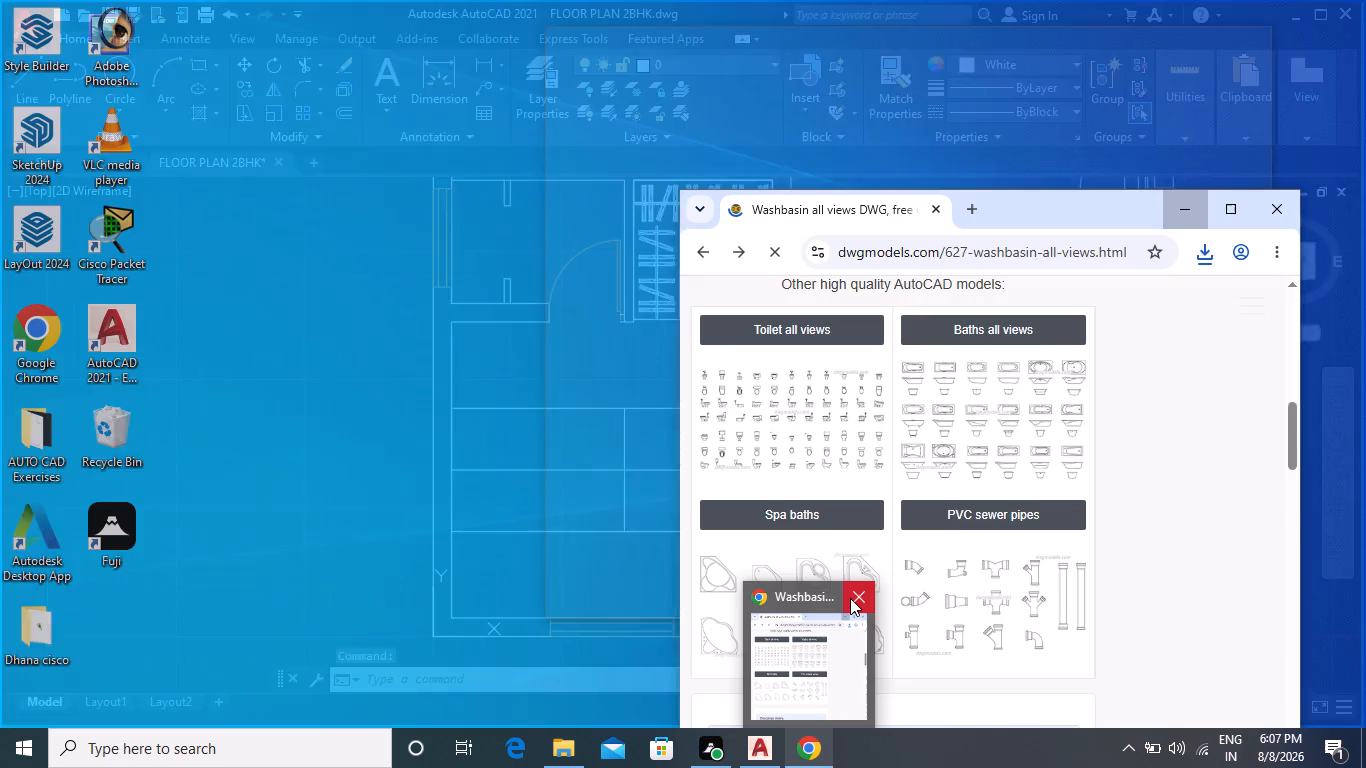
Close the browser window showing the washbasin model page.
click(850, 597)
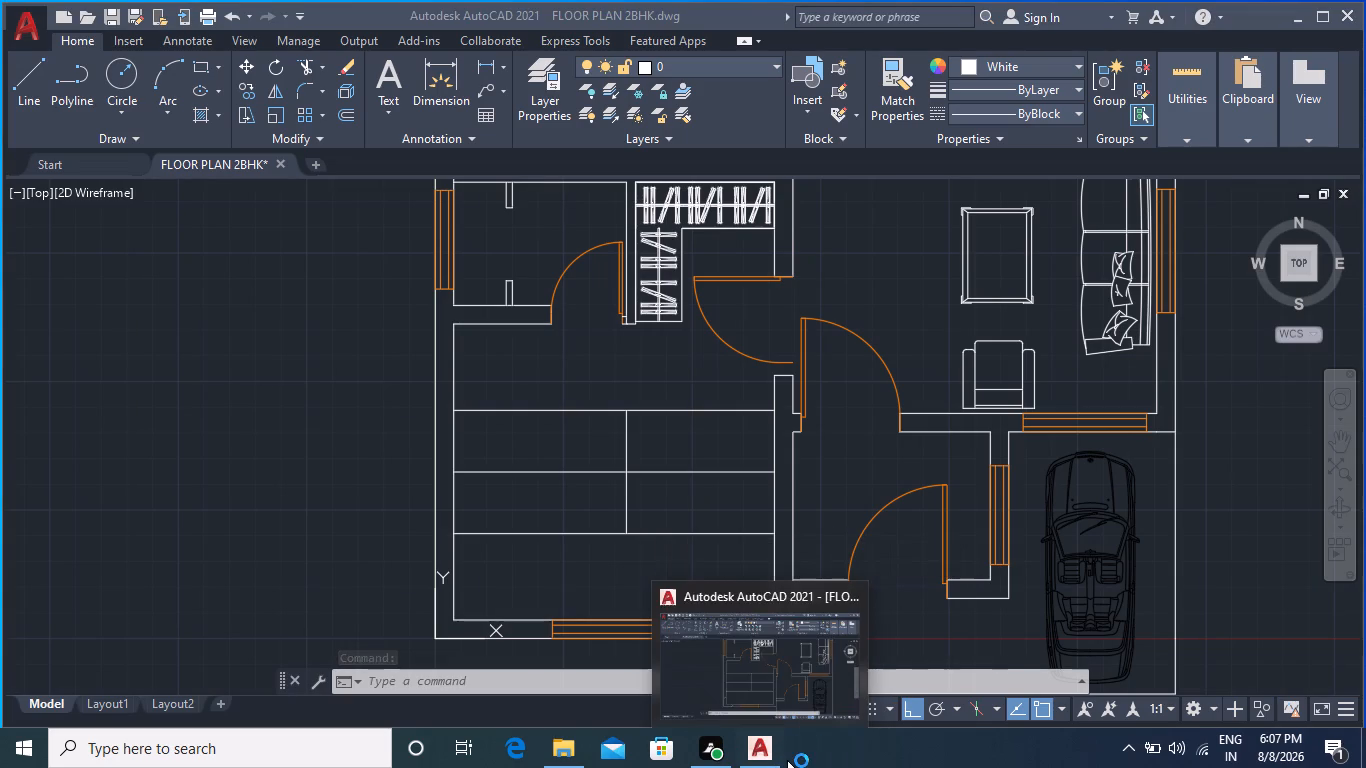
Open the beds_1 drawing from the Downloads folder with the AutoCAD Application.
click(575, 751)
scroll(805, 368, up, 6)
scroll(810, 203, up, 5)
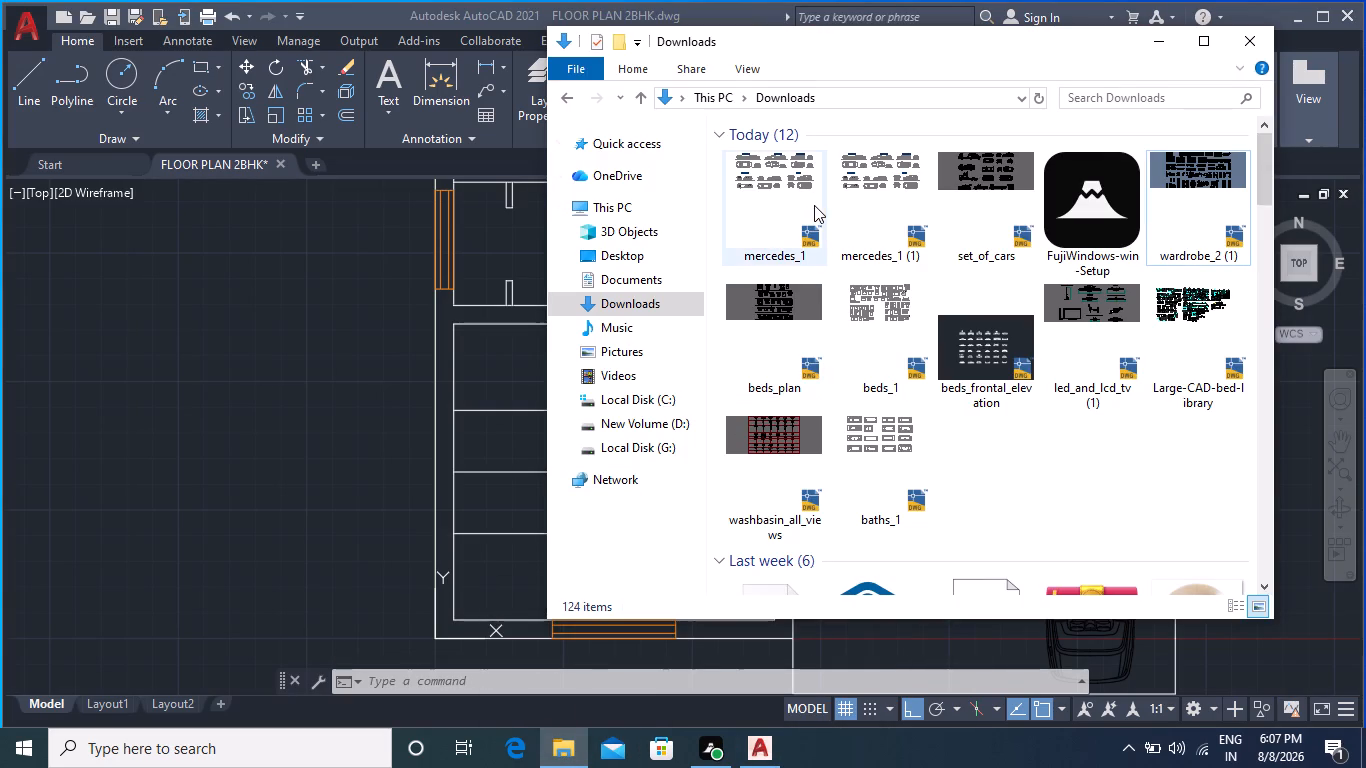
scroll(829, 349, down, 2)
scroll(829, 349, up, 3)
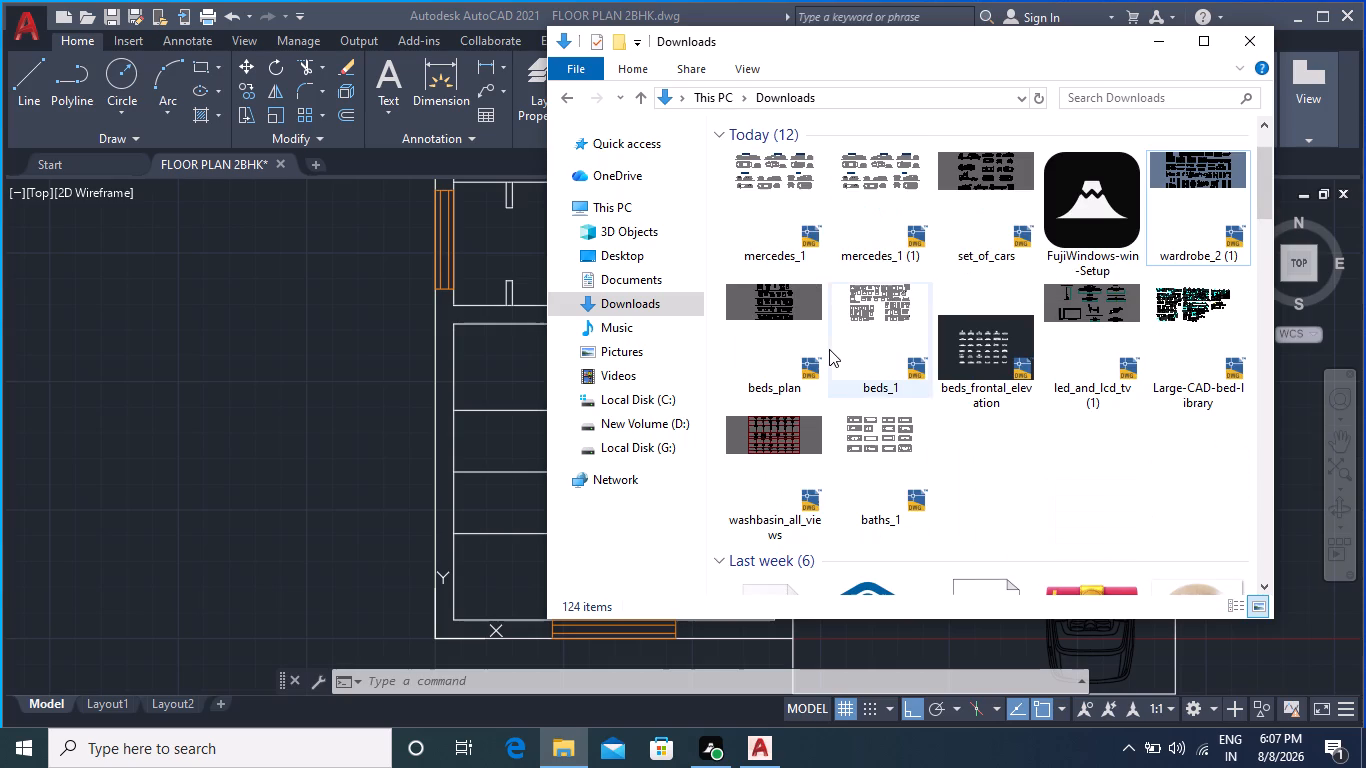
scroll(829, 349, up, 2)
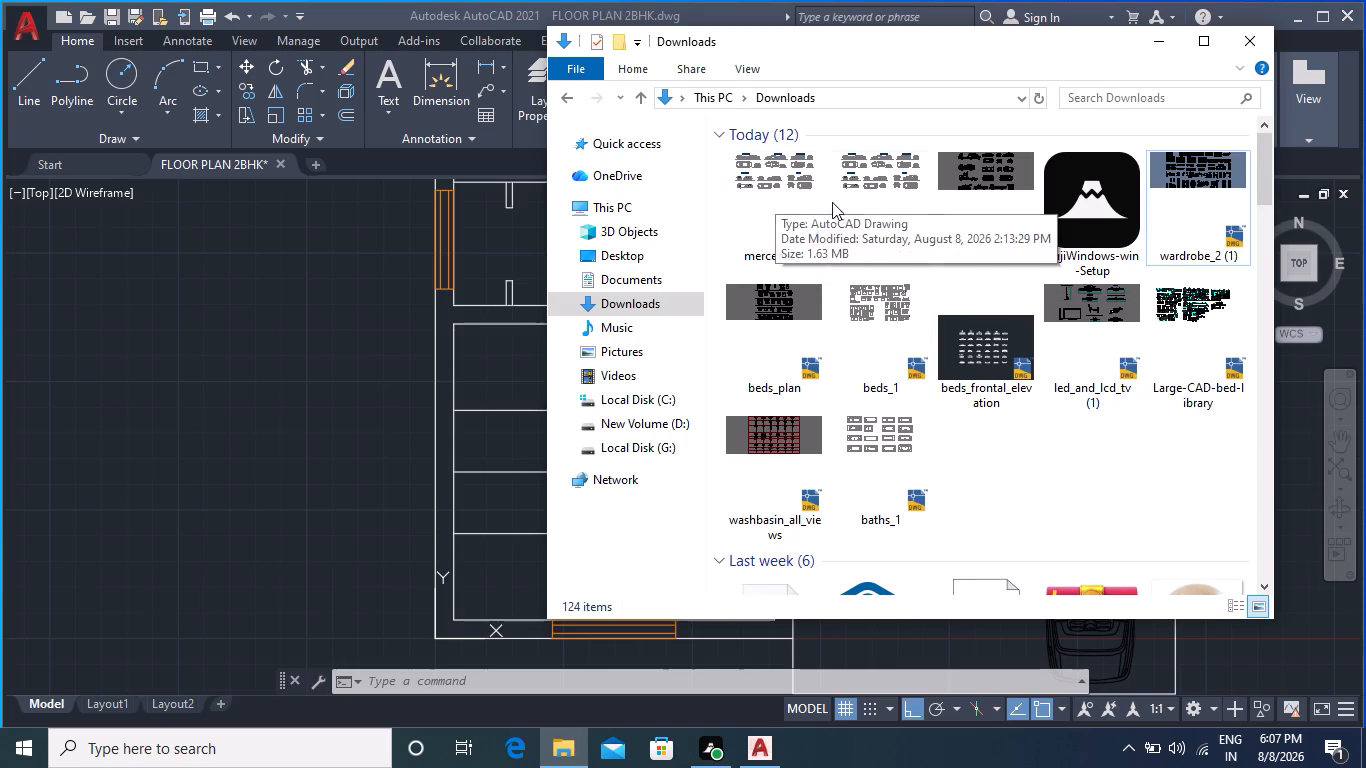
click(650, 295)
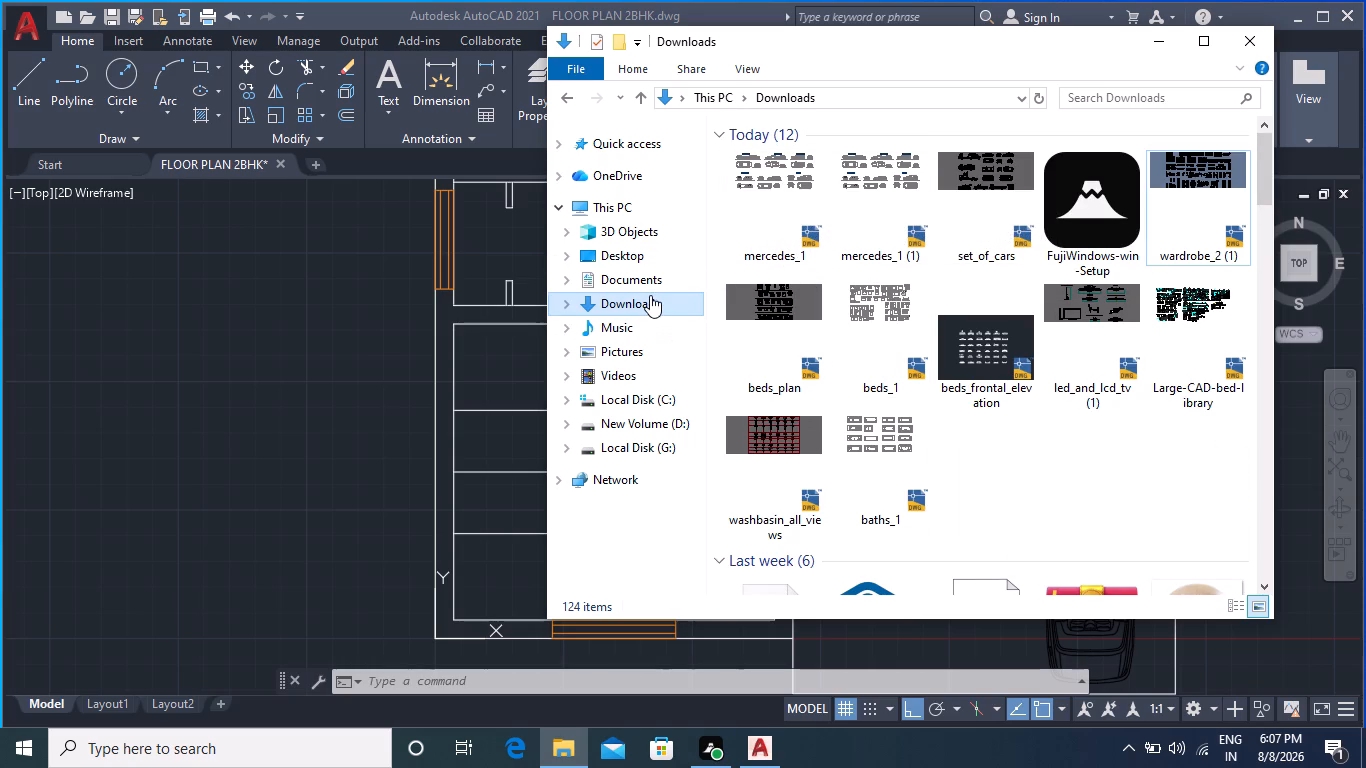
right_click(1014, 451)
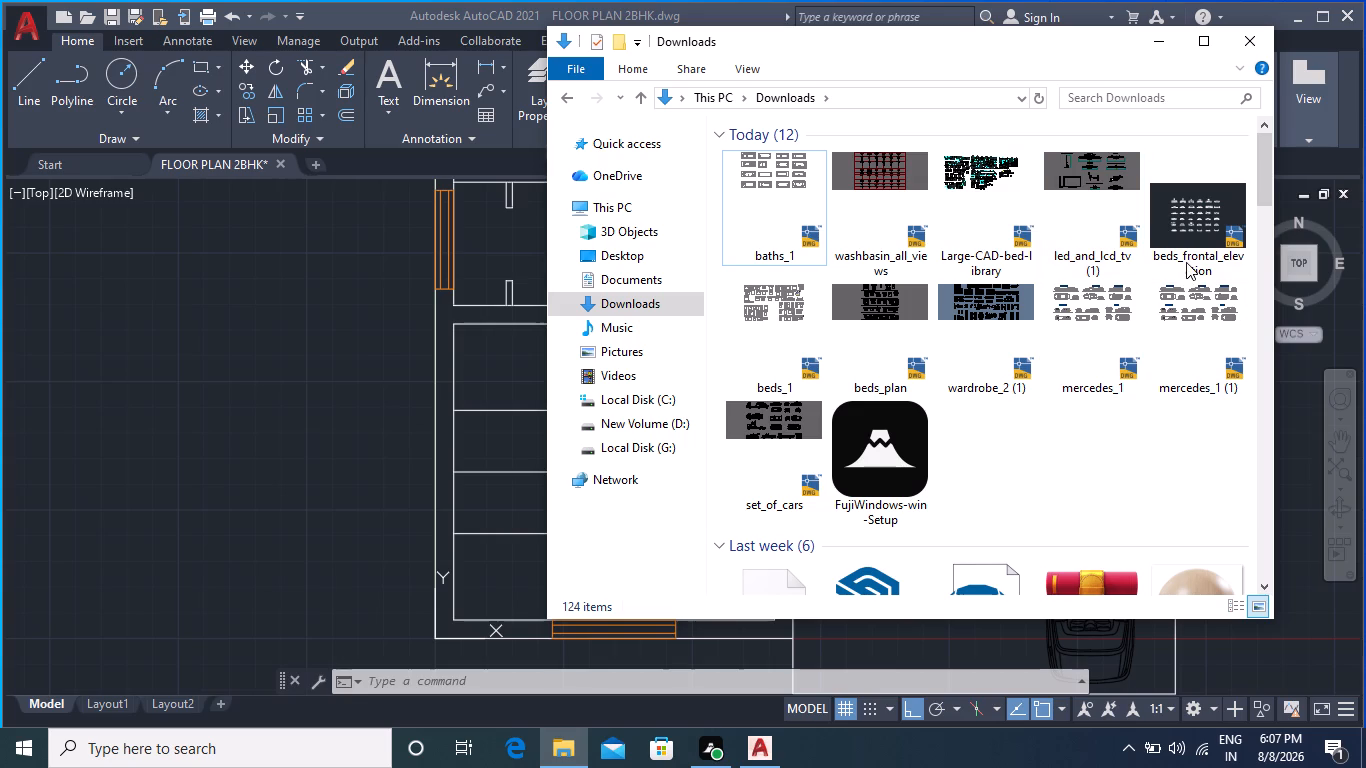
click(789, 329)
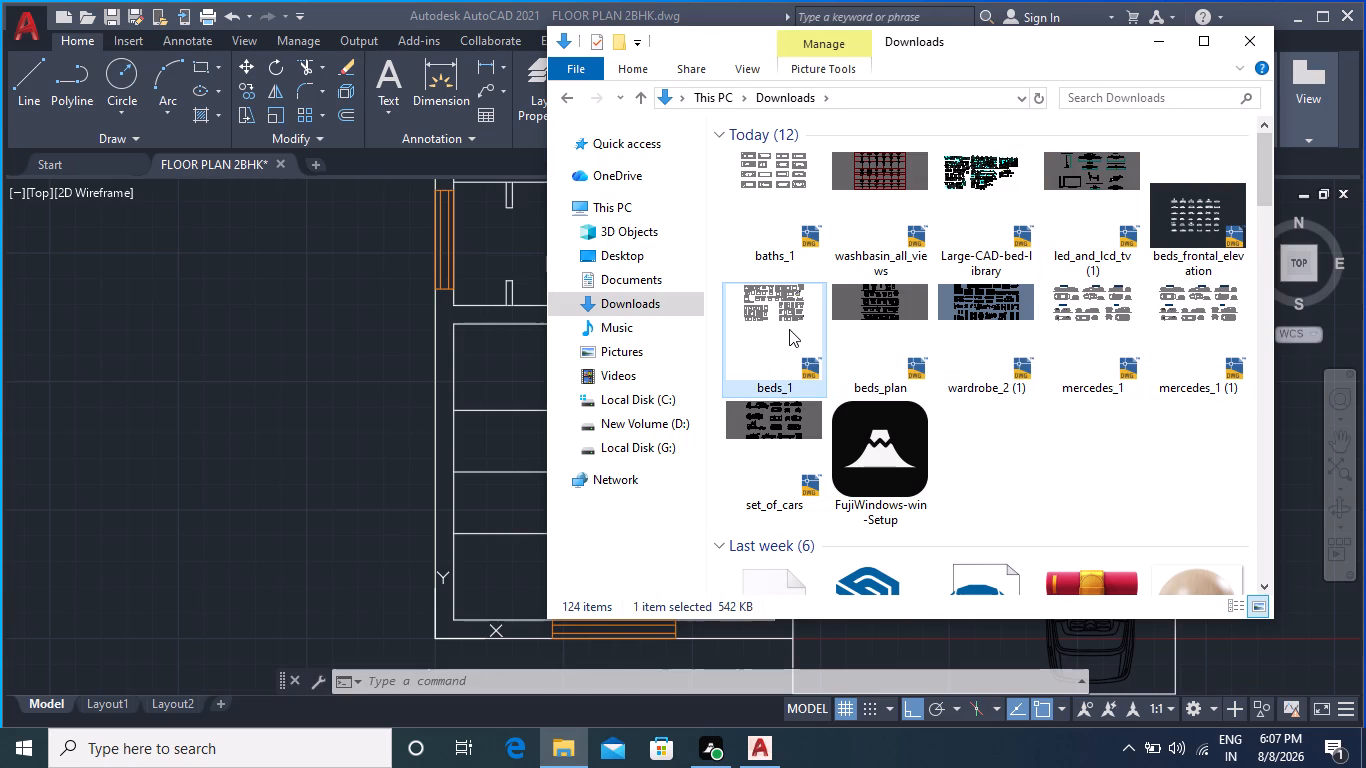
right_click(796, 331)
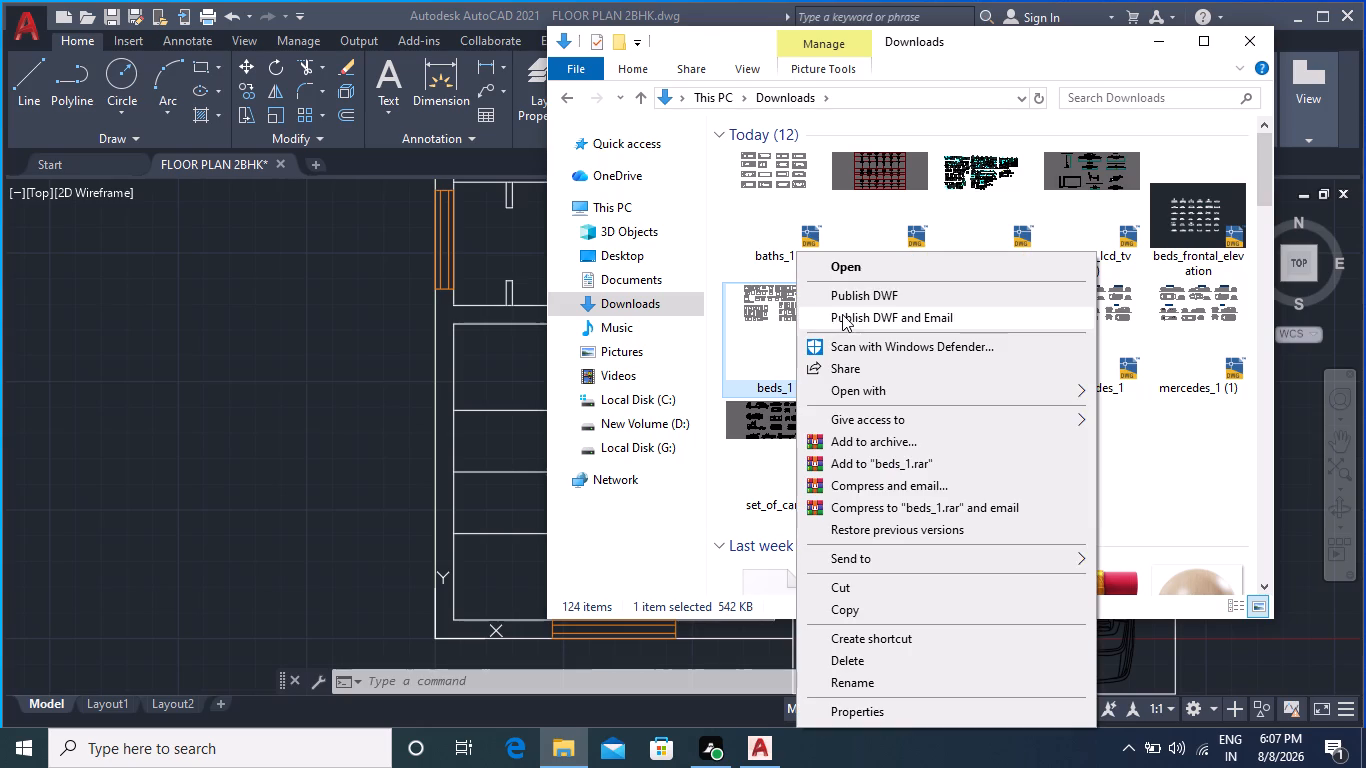
click(867, 390)
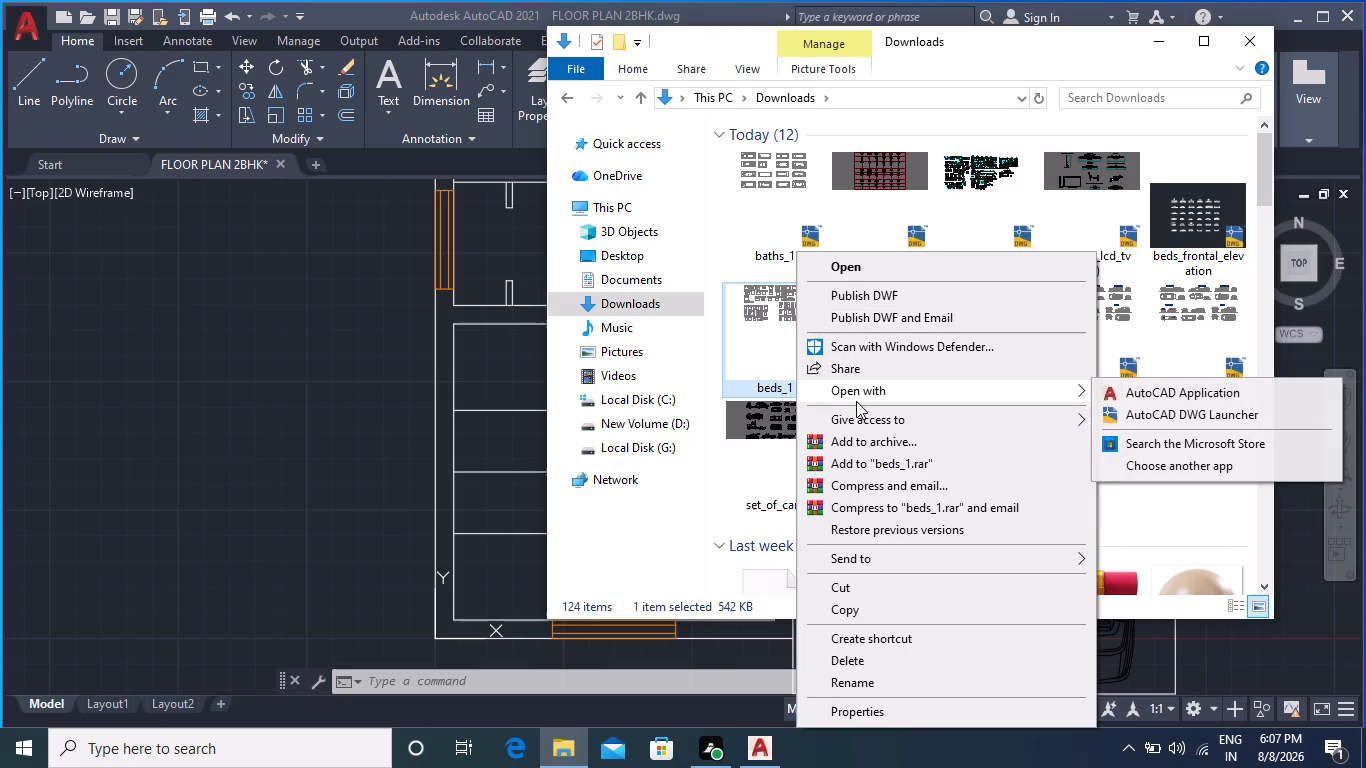
click(1154, 386)
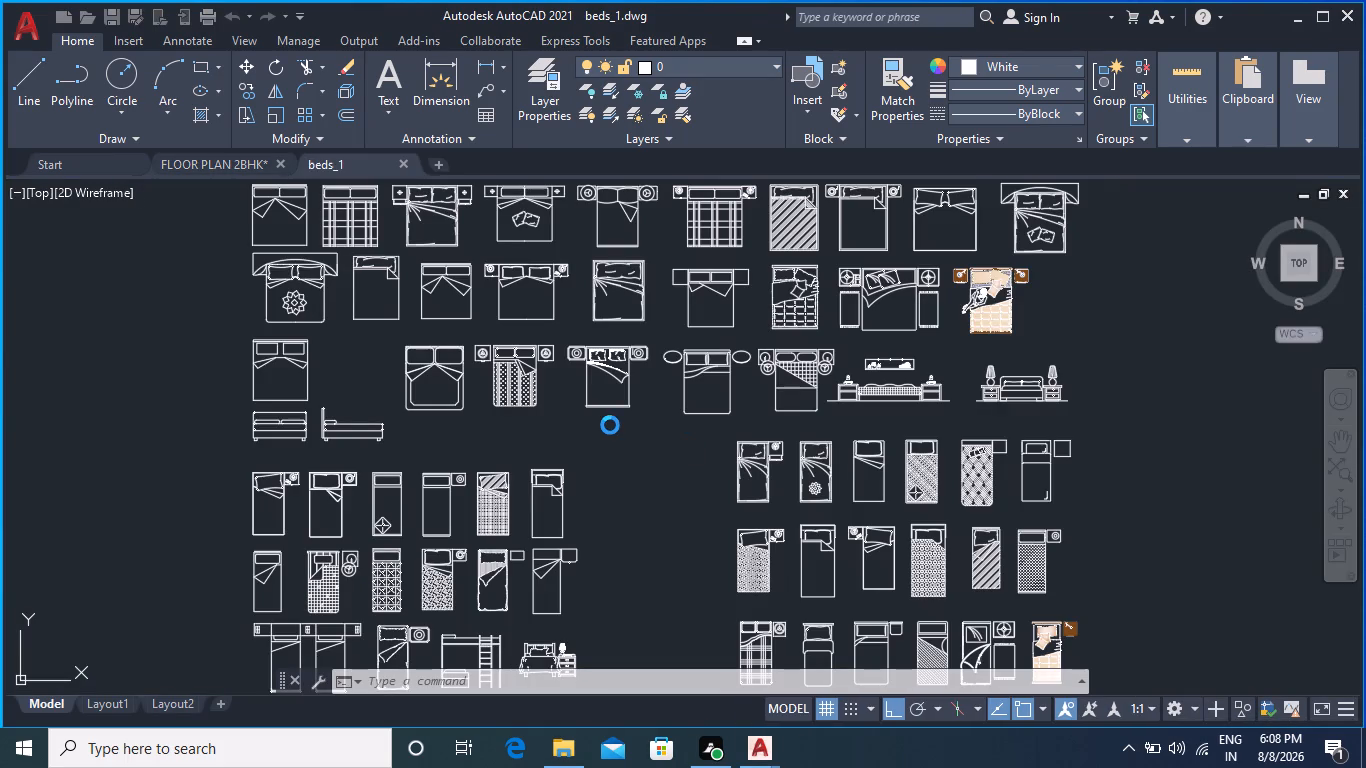
Copy the fourth double bed in the second row, with a lamp table on each side, from the beds_1 drawing to the clipboard.
scroll(554, 402, up, 1)
middle_drag(554, 399, 554, 402)
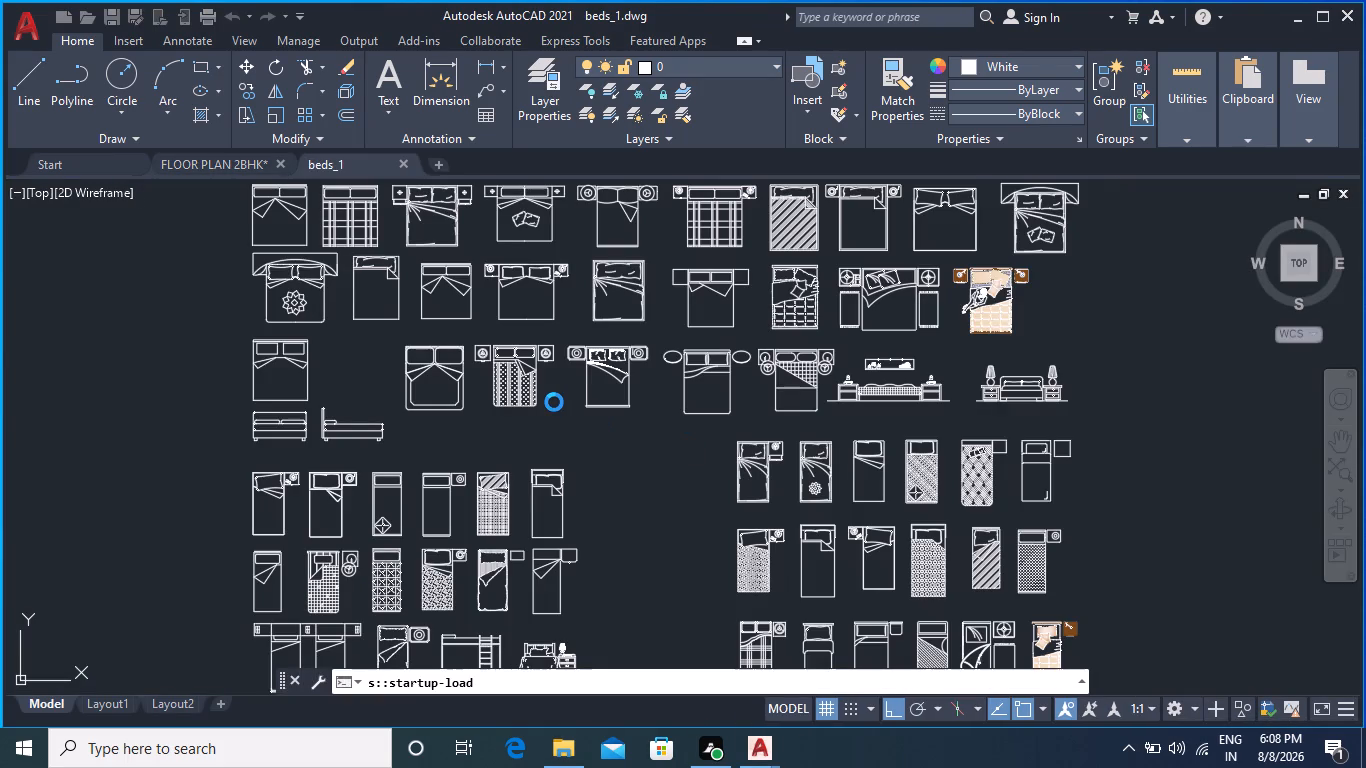
middle_drag(554, 402, 566, 536)
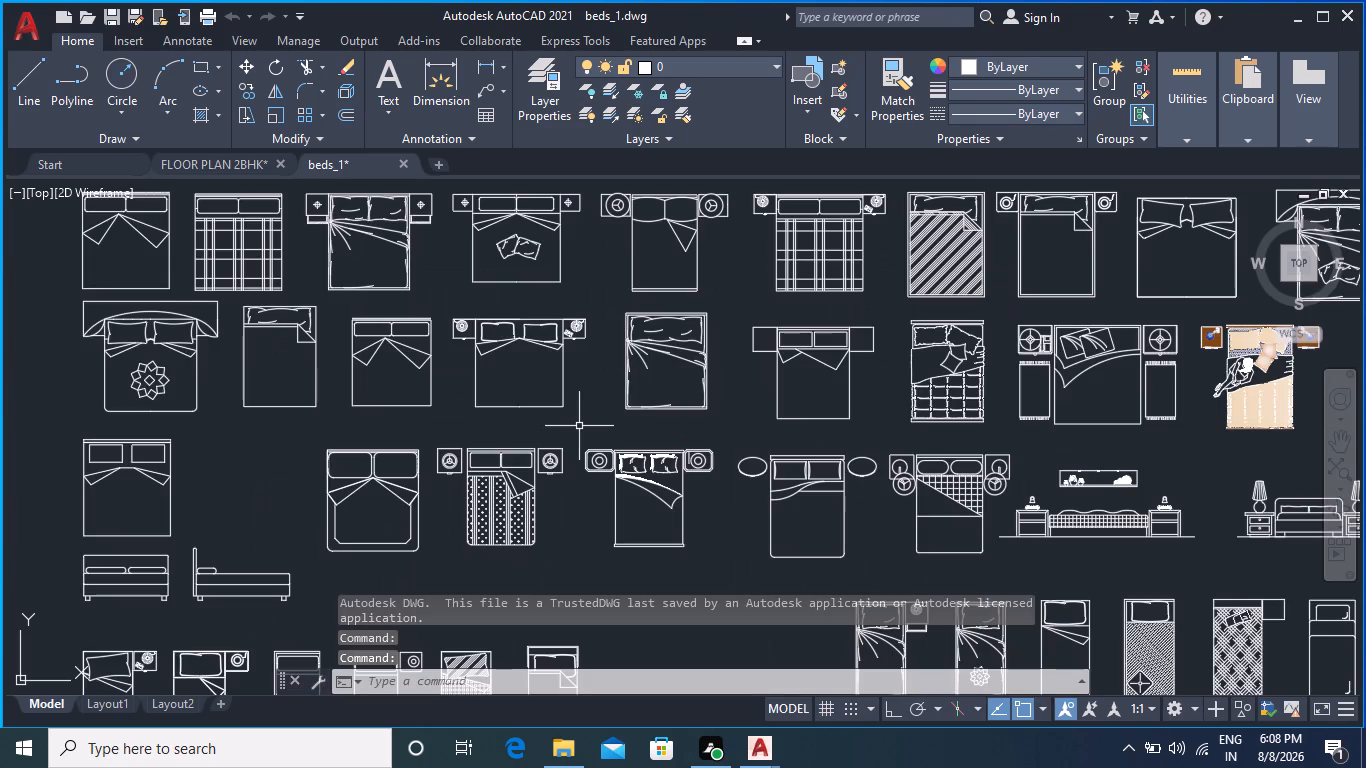
scroll(585, 415, down, 1)
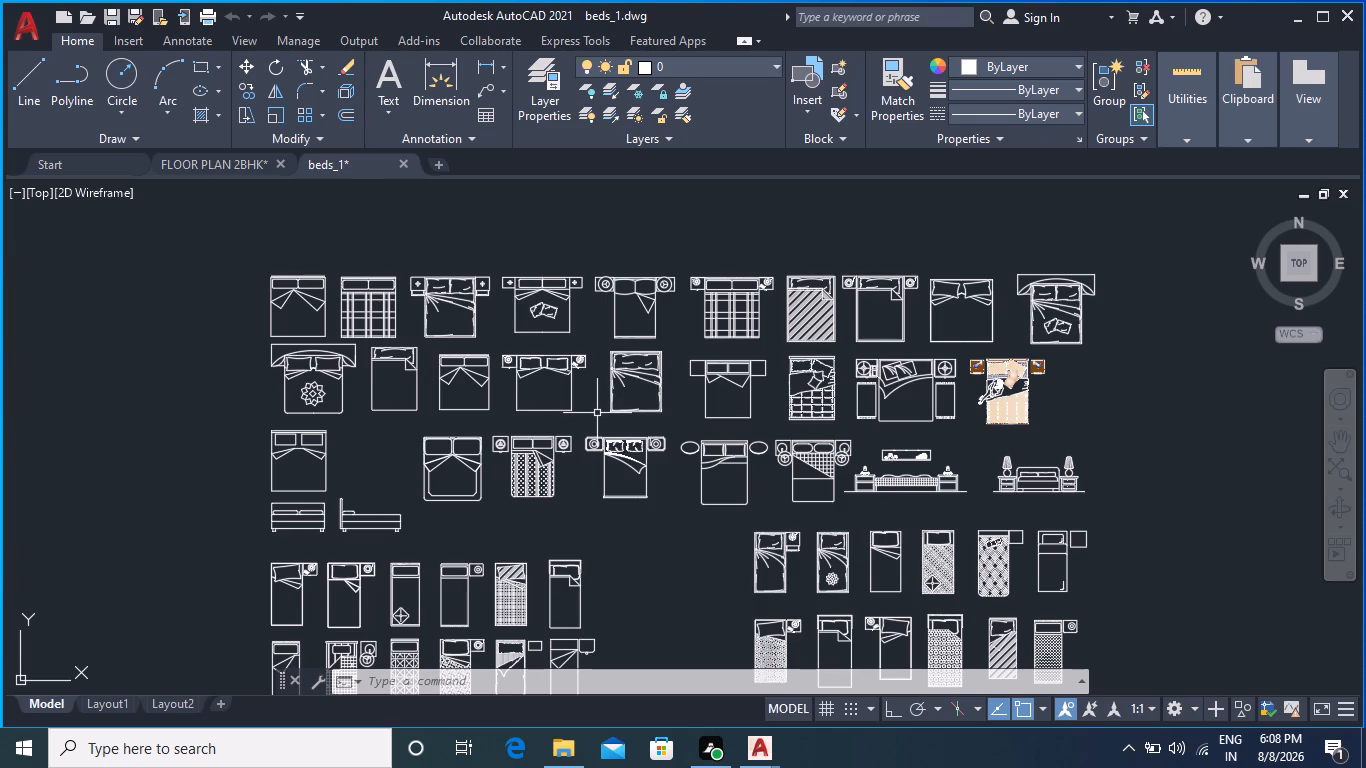
middle_drag(597, 413, 597, 322)
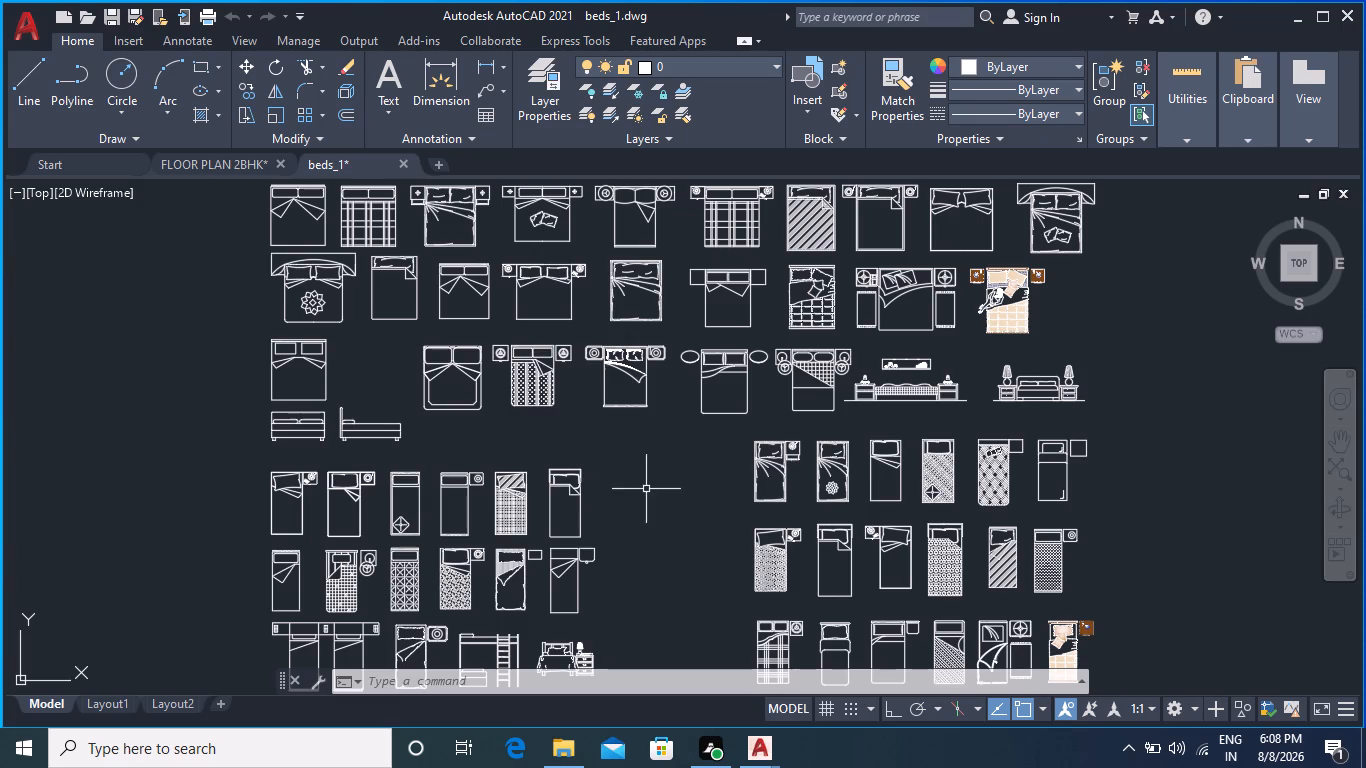
middle_drag(662, 499, 662, 417)
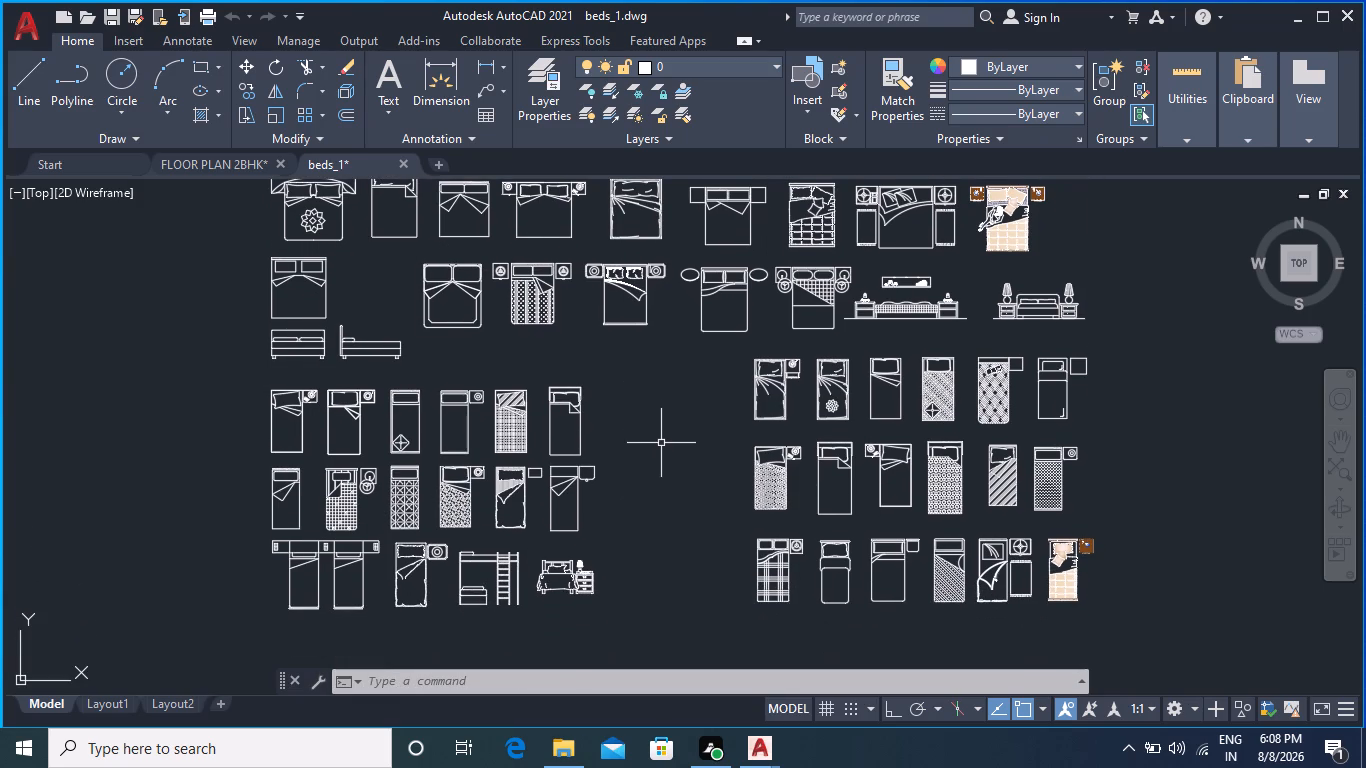
middle_drag(648, 397, 644, 565)
scroll(584, 412, up, 2)
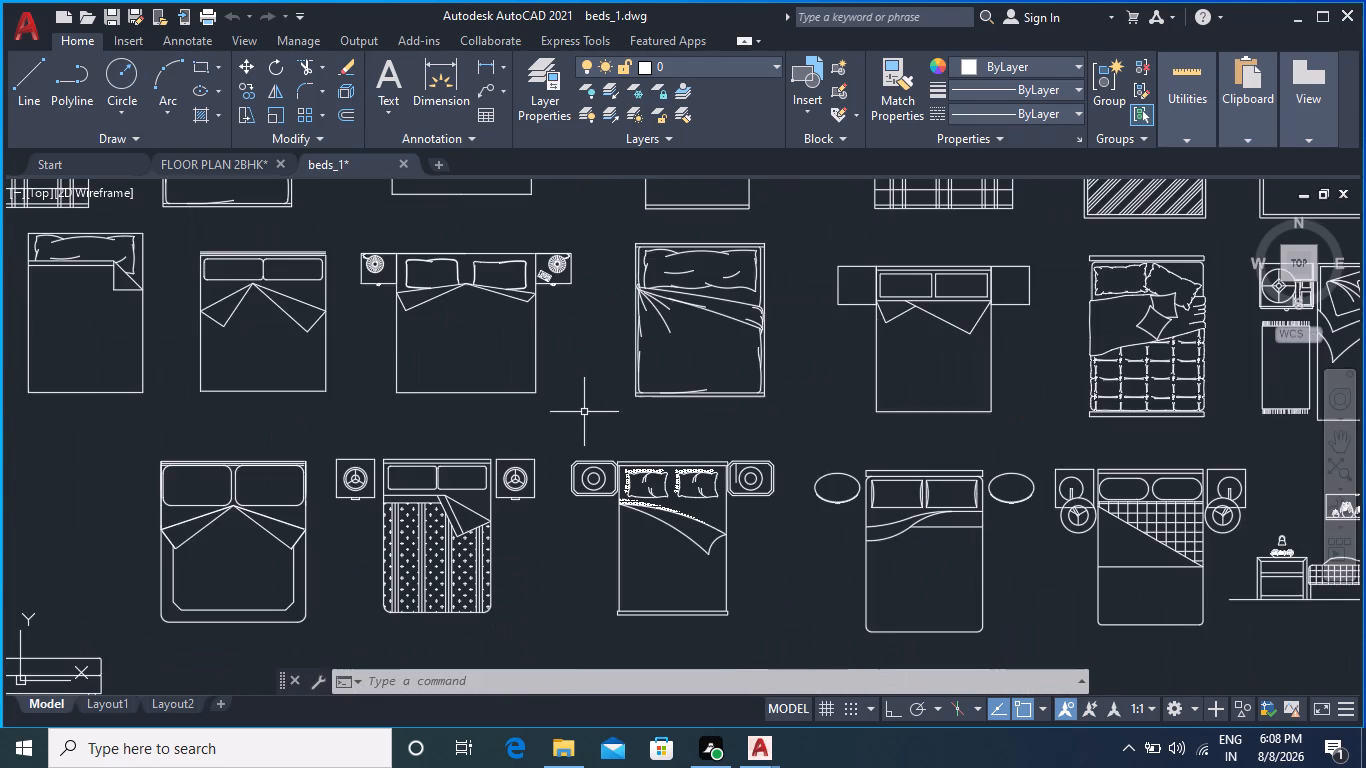
scroll(536, 379, up, 1)
scroll(536, 381, down, 1)
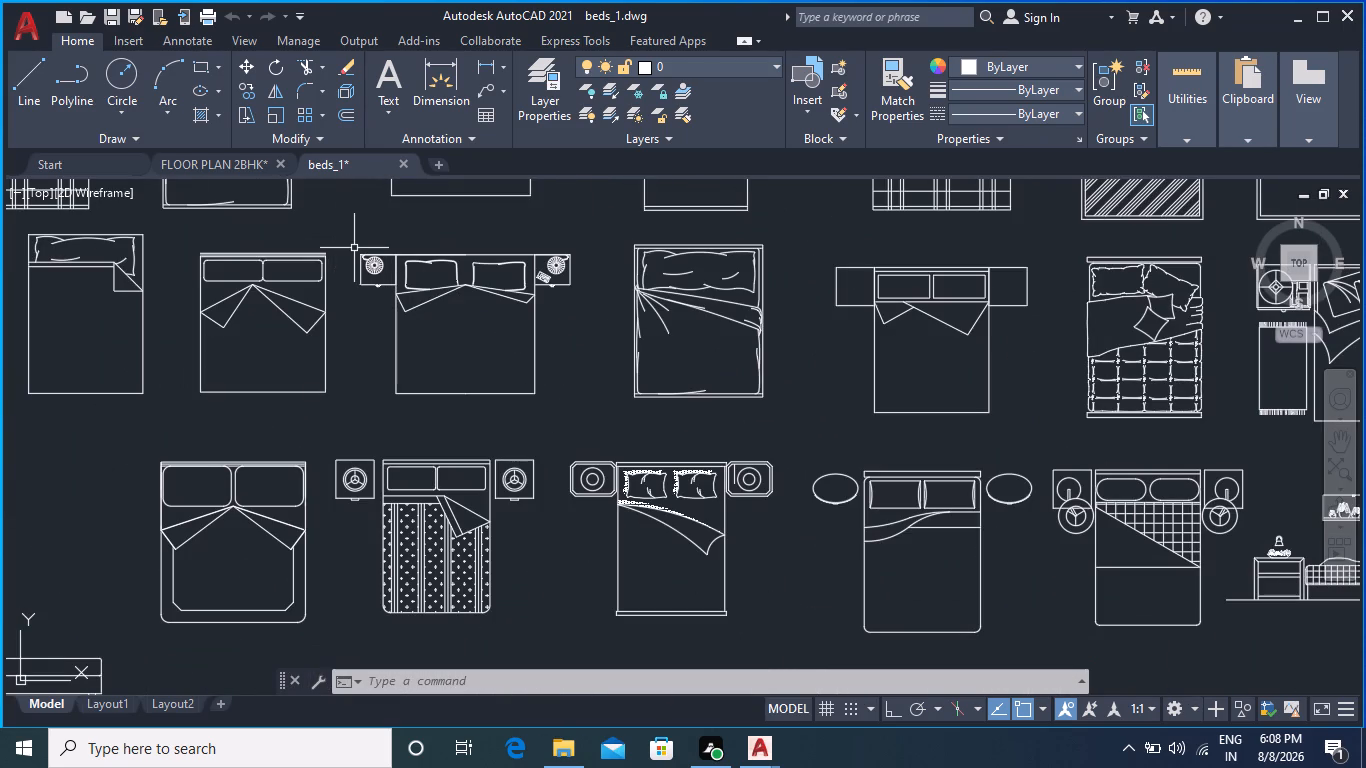
click(347, 240)
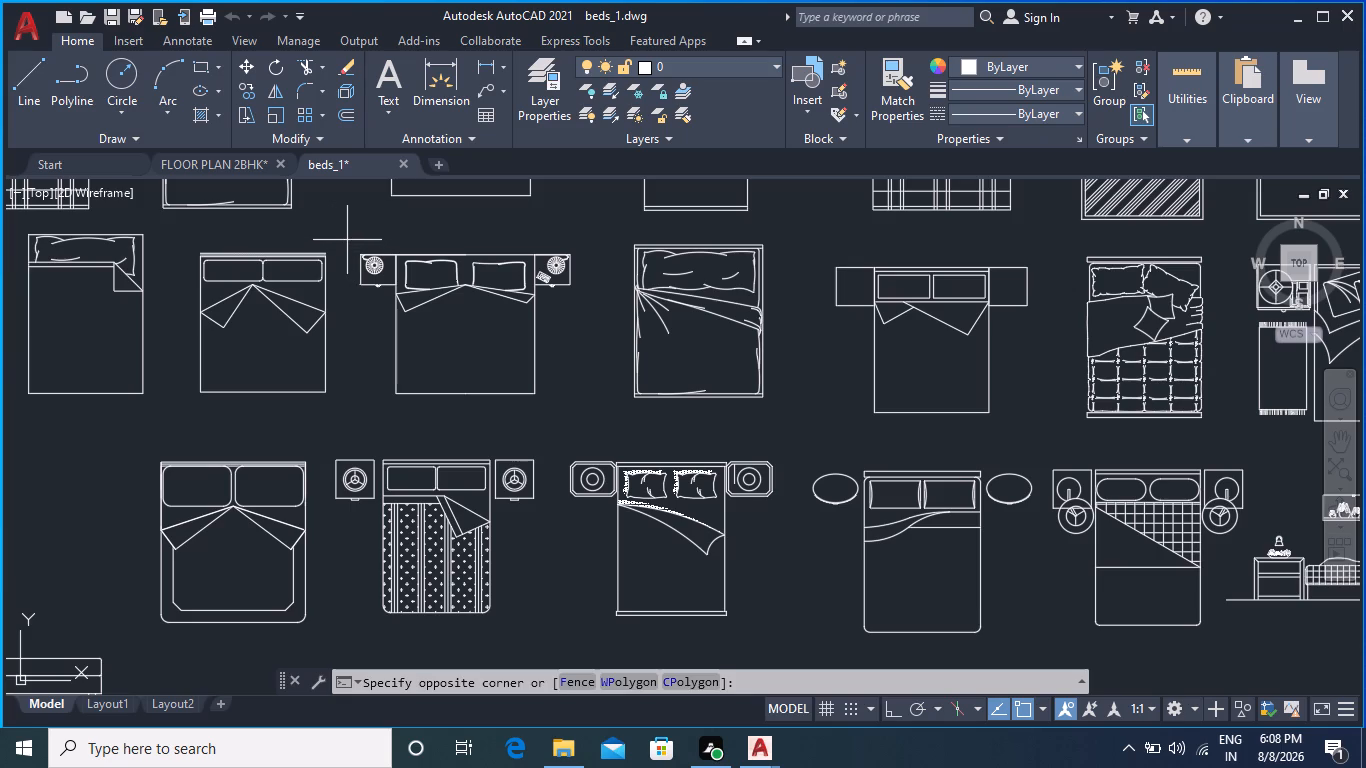
click(592, 414)
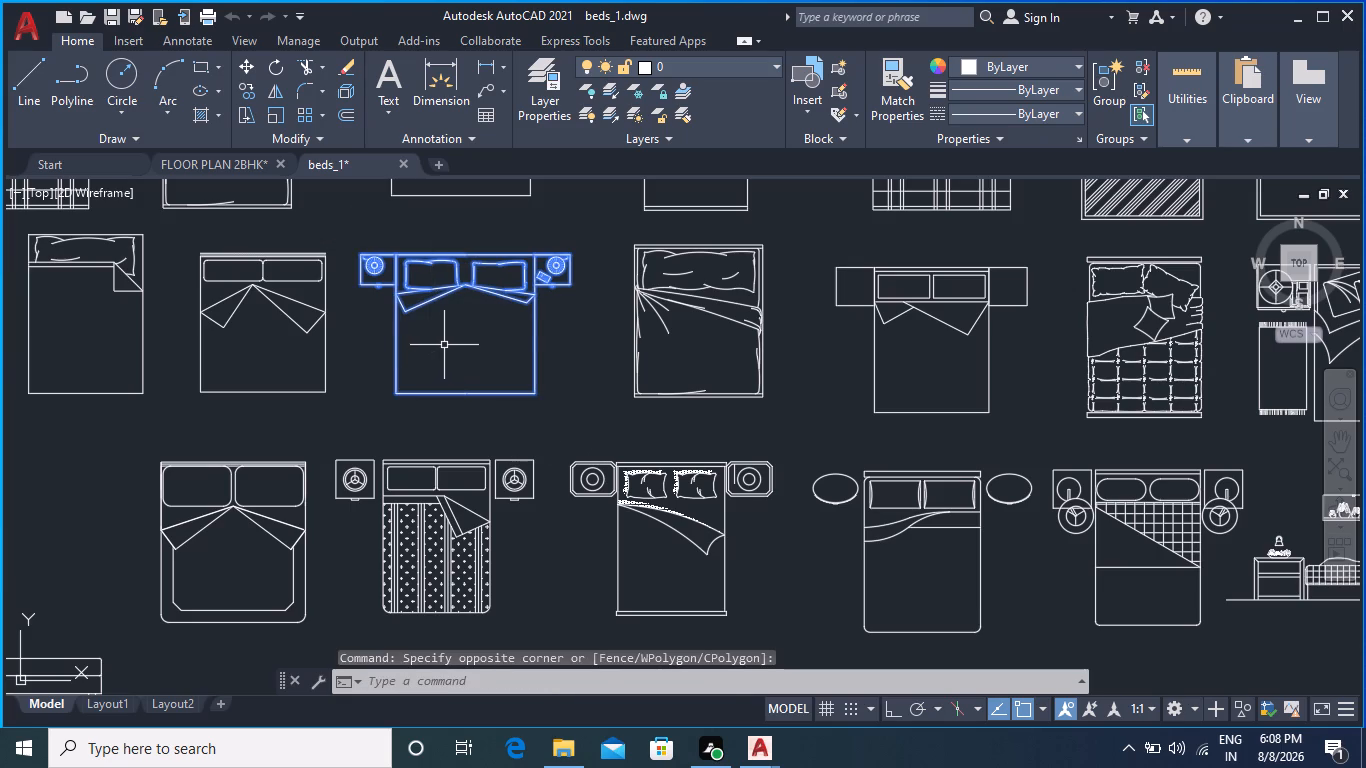
key(ctrl+c)
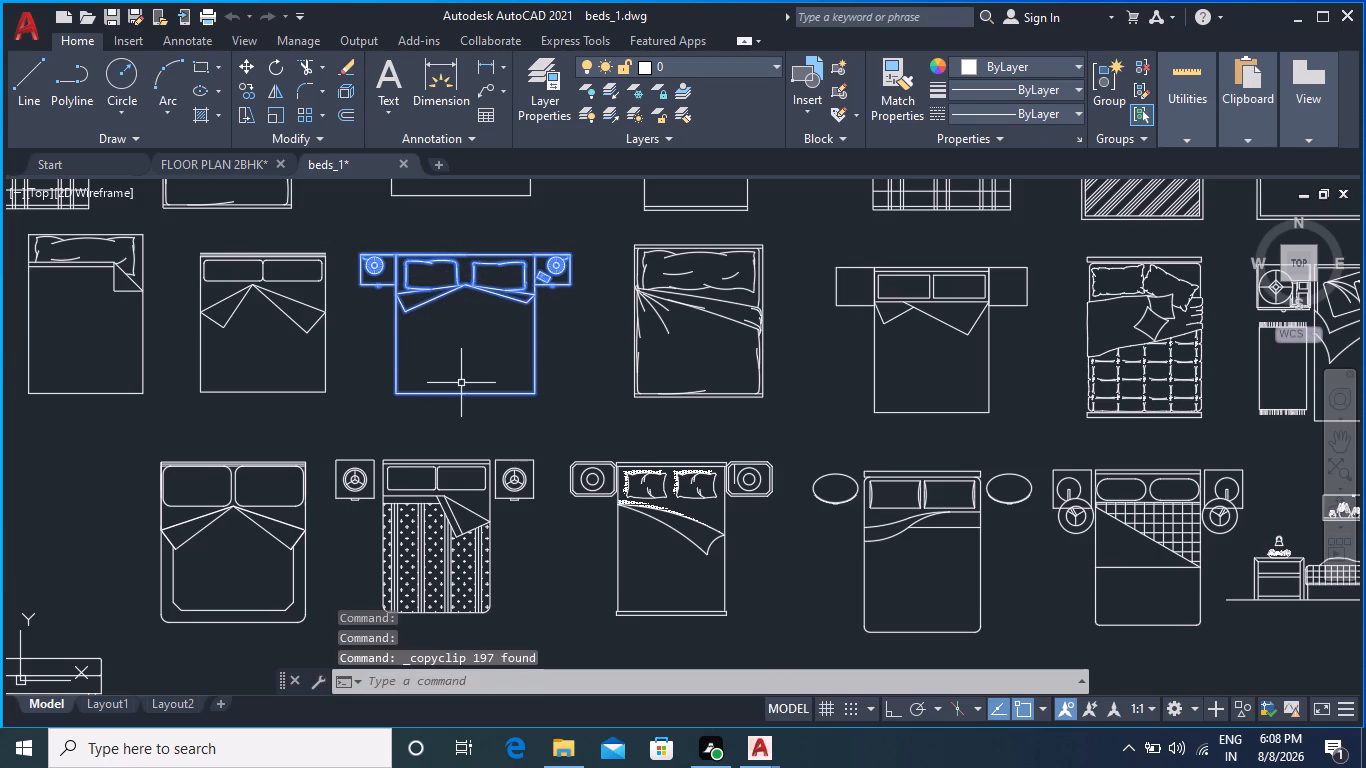
Paste the copied bed into the FLOOR PLAN 2BHK drawing, in the empty area outside the lower-left bedroom's left wall.
click(231, 166)
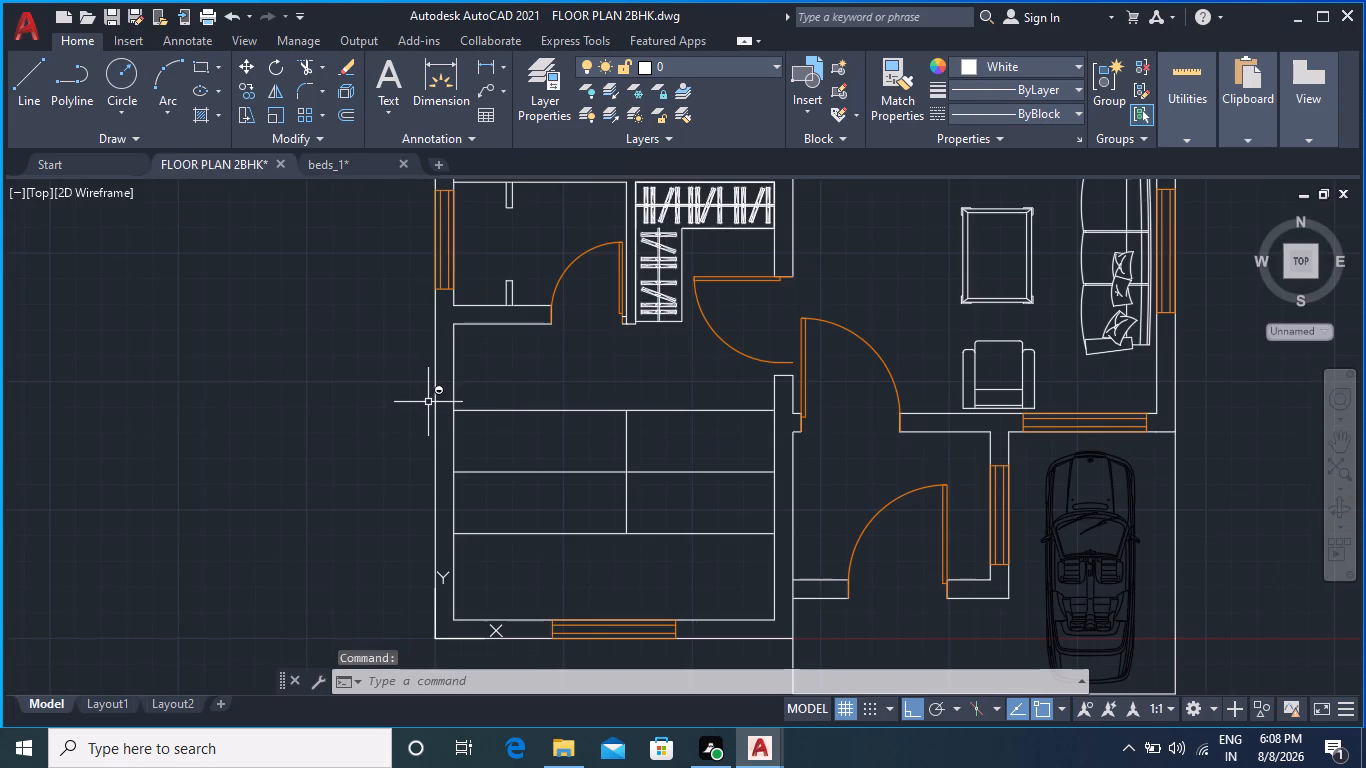
key(ctrl+v)
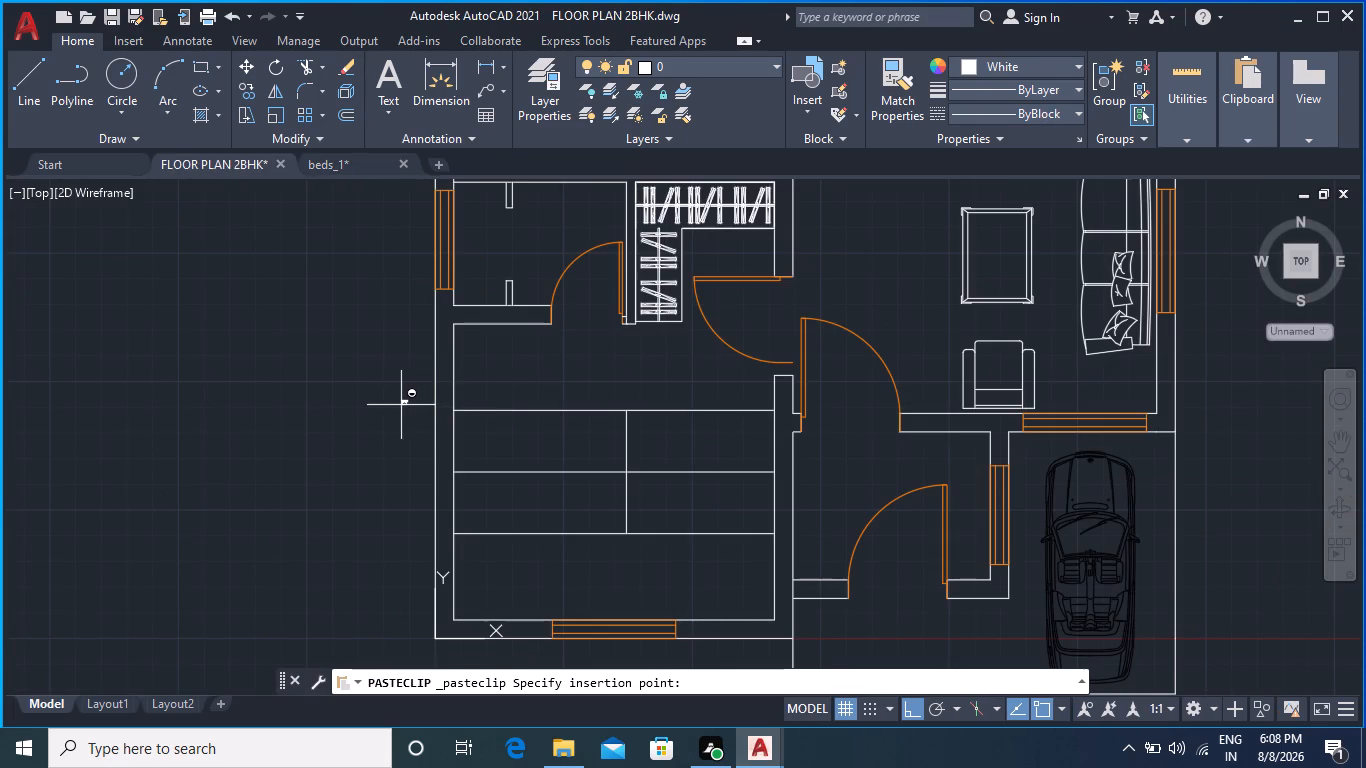
scroll(388, 384, up, 3)
click(362, 357)
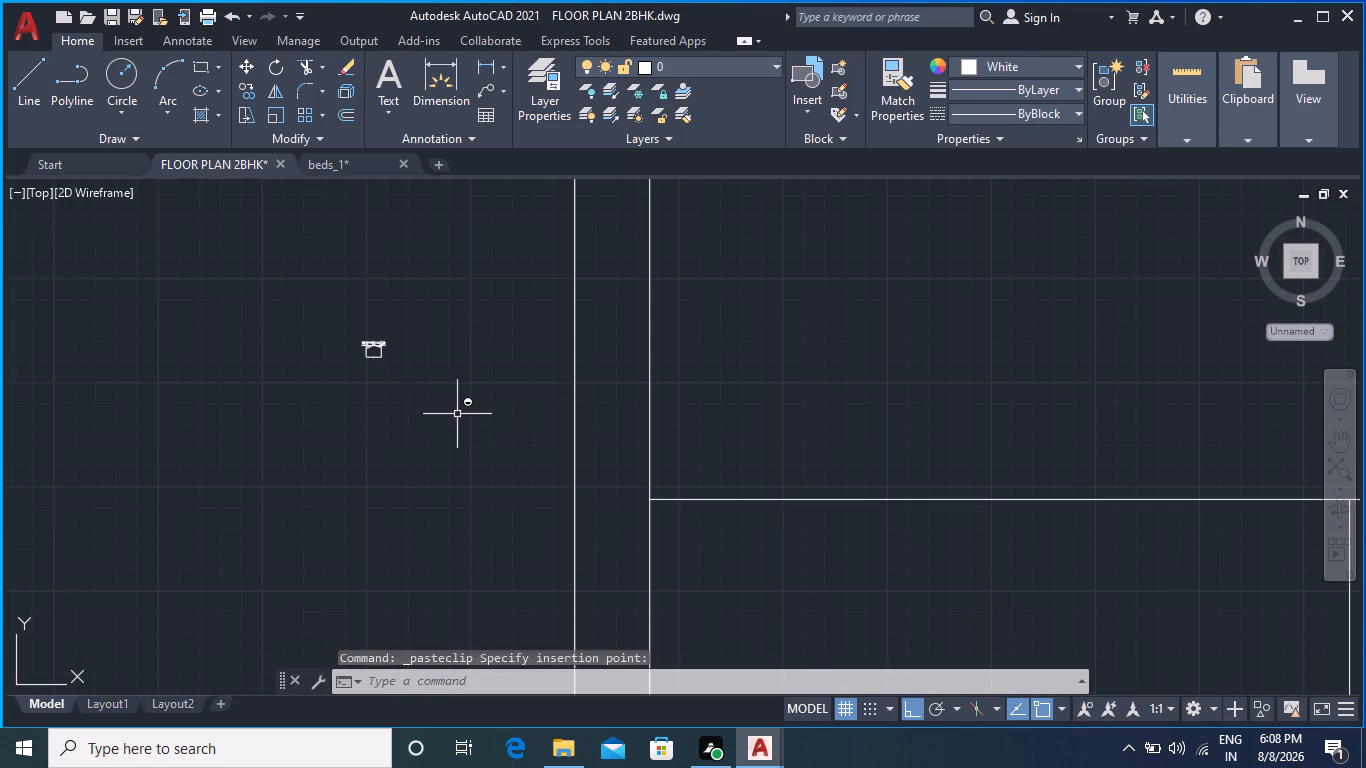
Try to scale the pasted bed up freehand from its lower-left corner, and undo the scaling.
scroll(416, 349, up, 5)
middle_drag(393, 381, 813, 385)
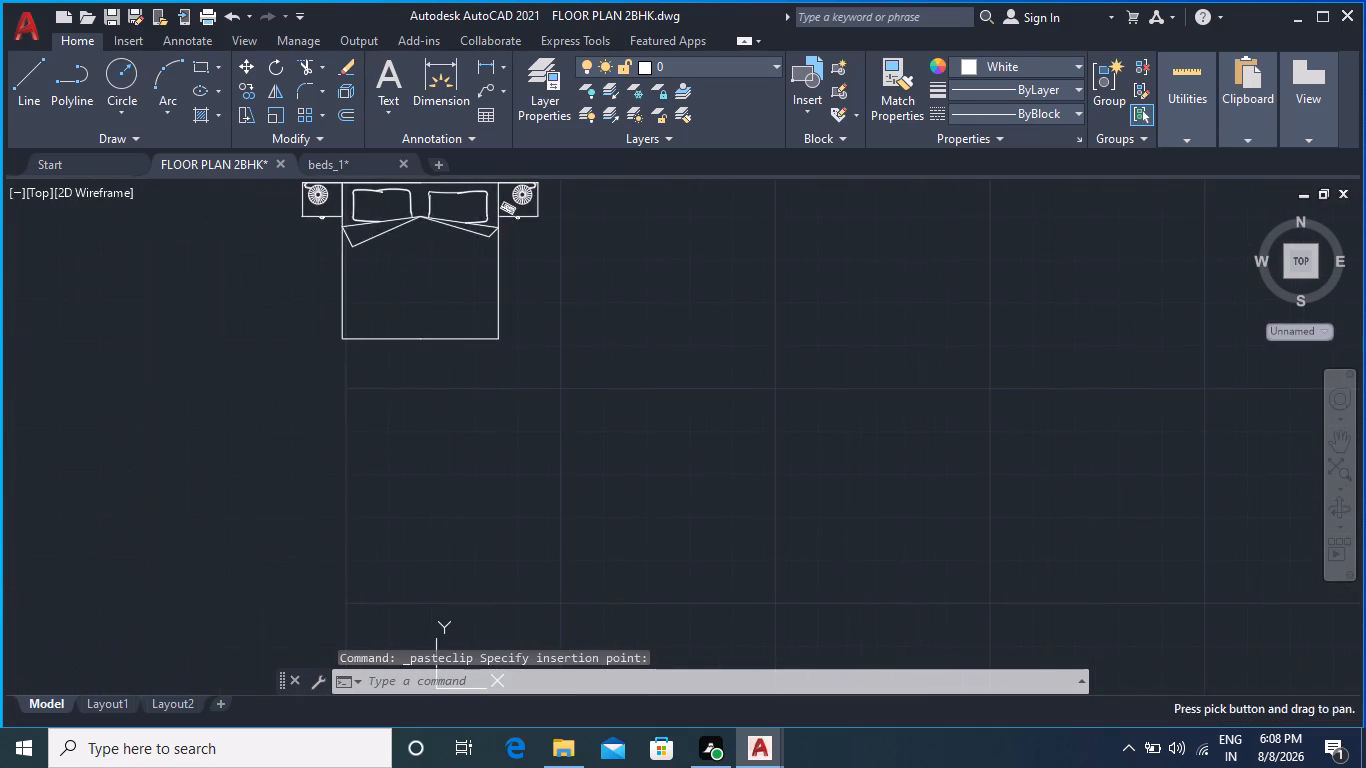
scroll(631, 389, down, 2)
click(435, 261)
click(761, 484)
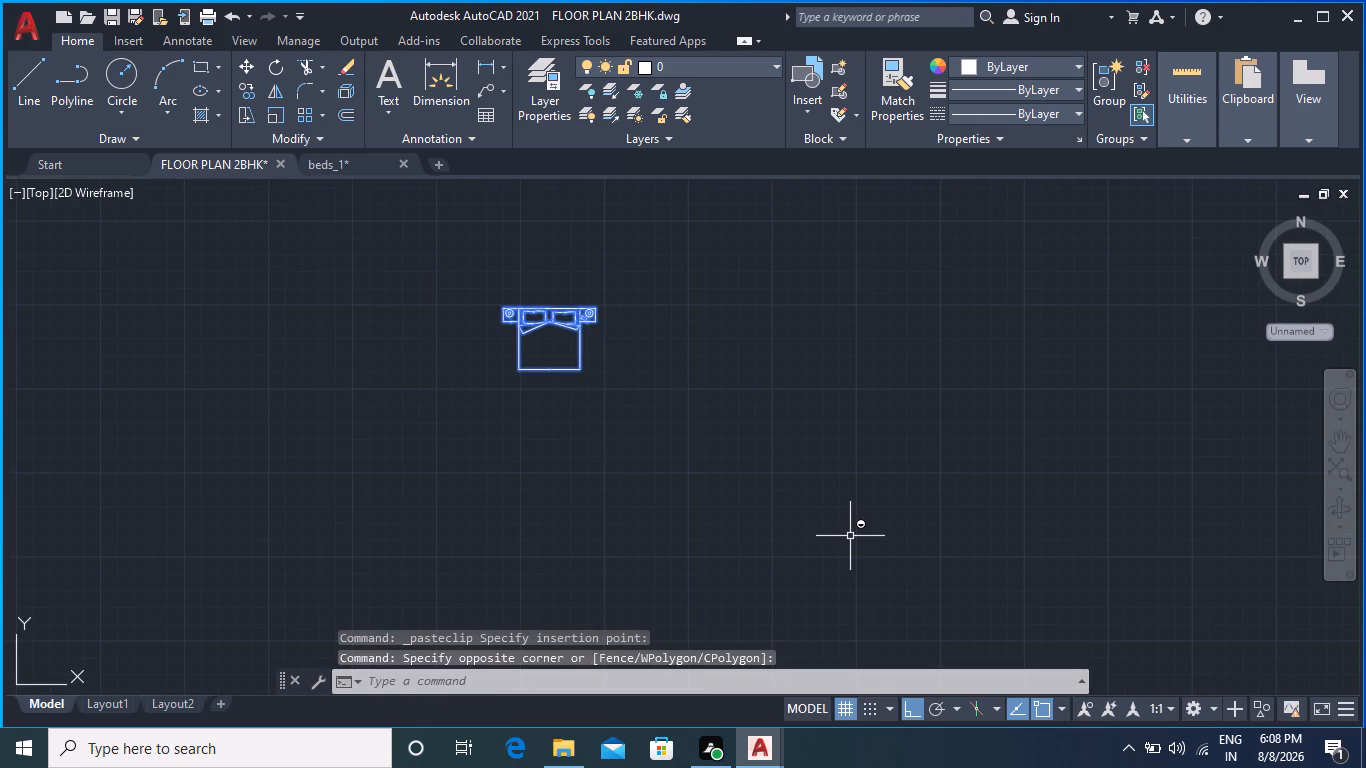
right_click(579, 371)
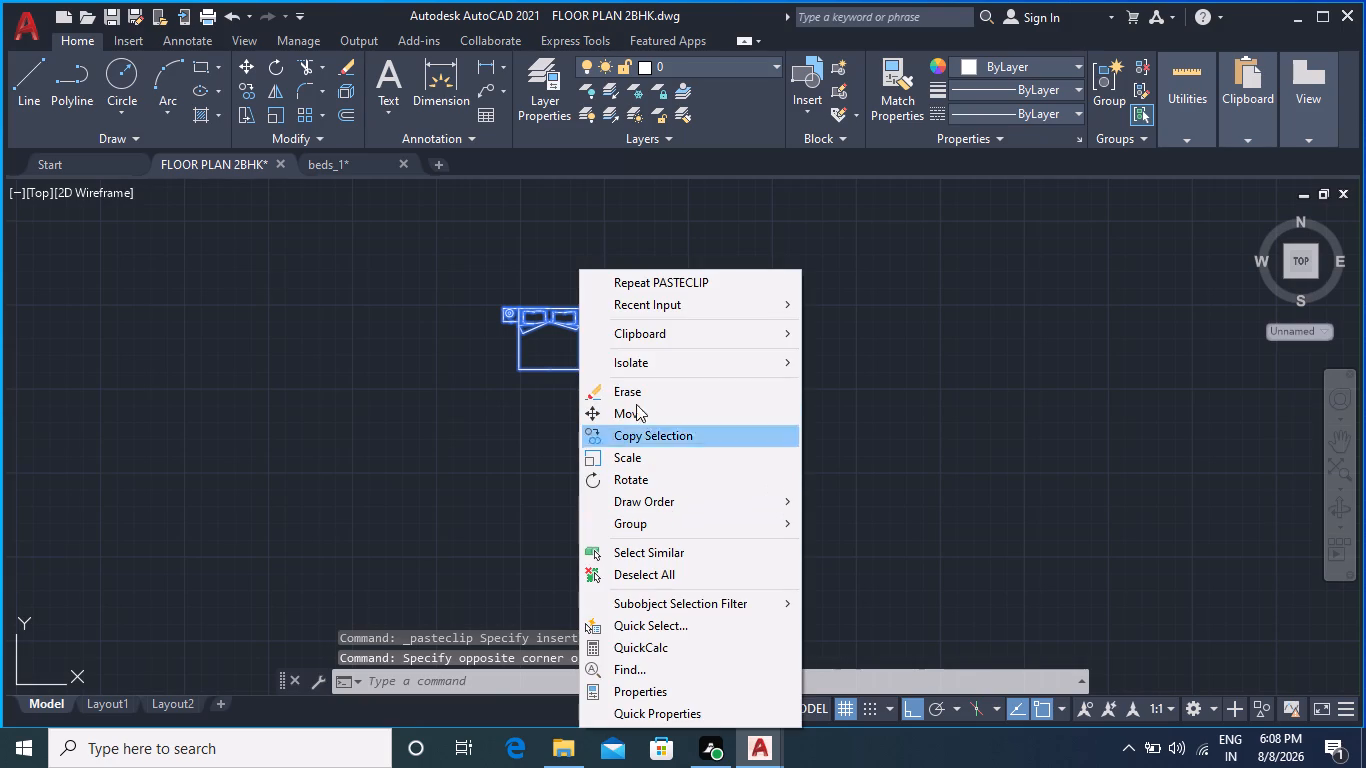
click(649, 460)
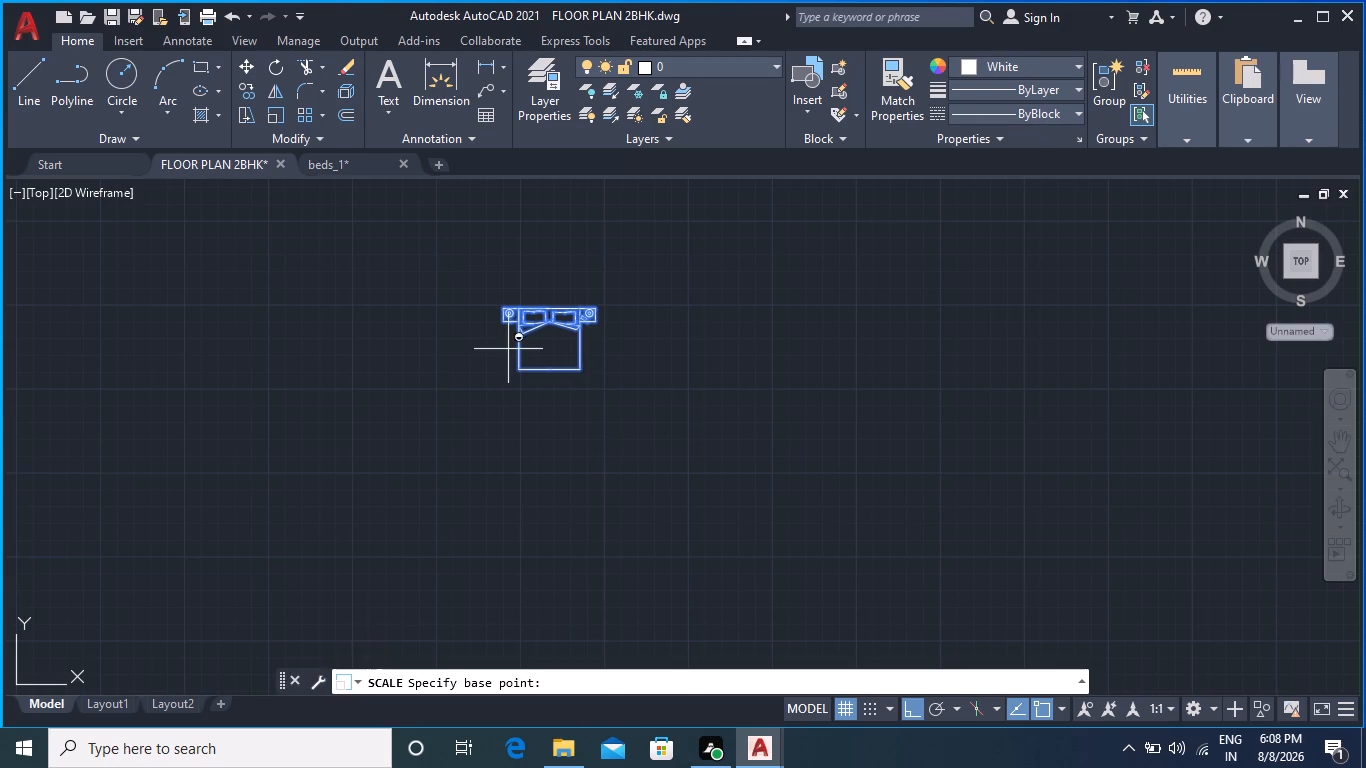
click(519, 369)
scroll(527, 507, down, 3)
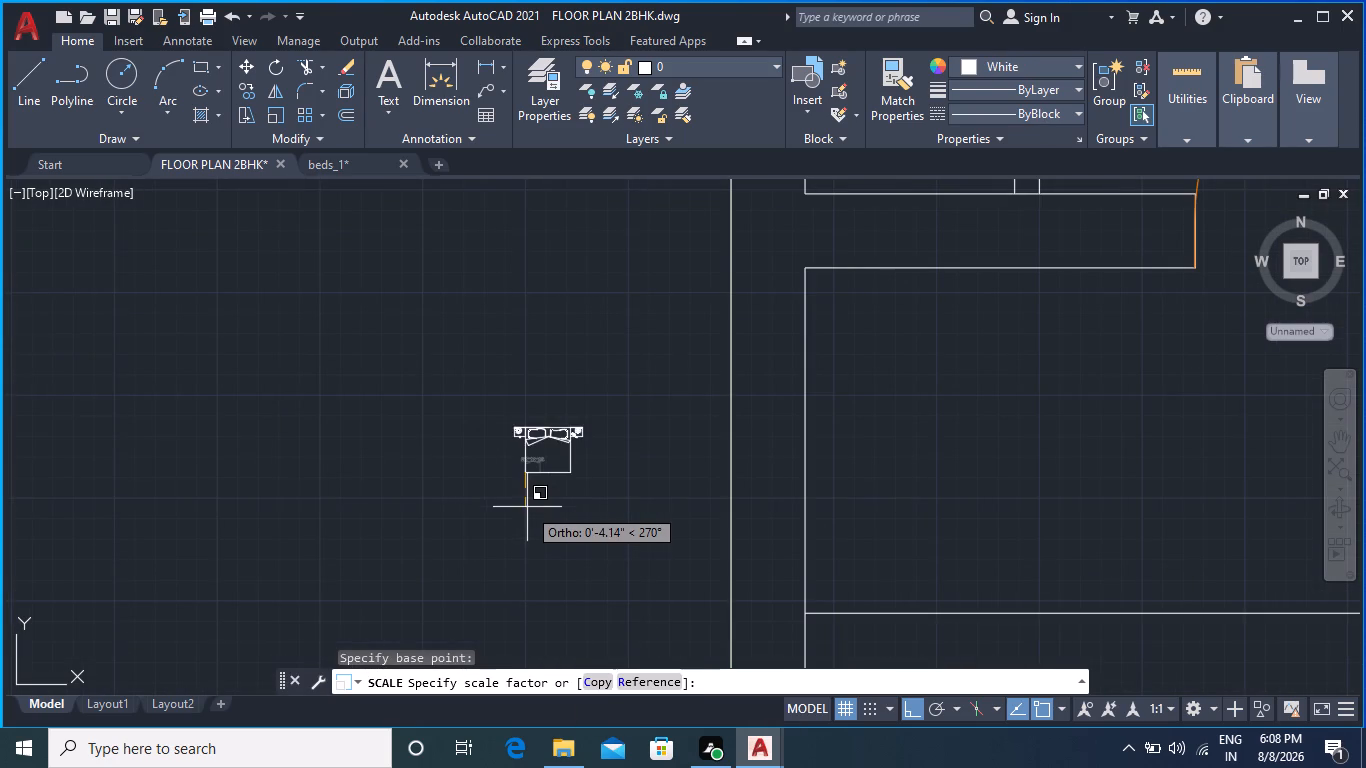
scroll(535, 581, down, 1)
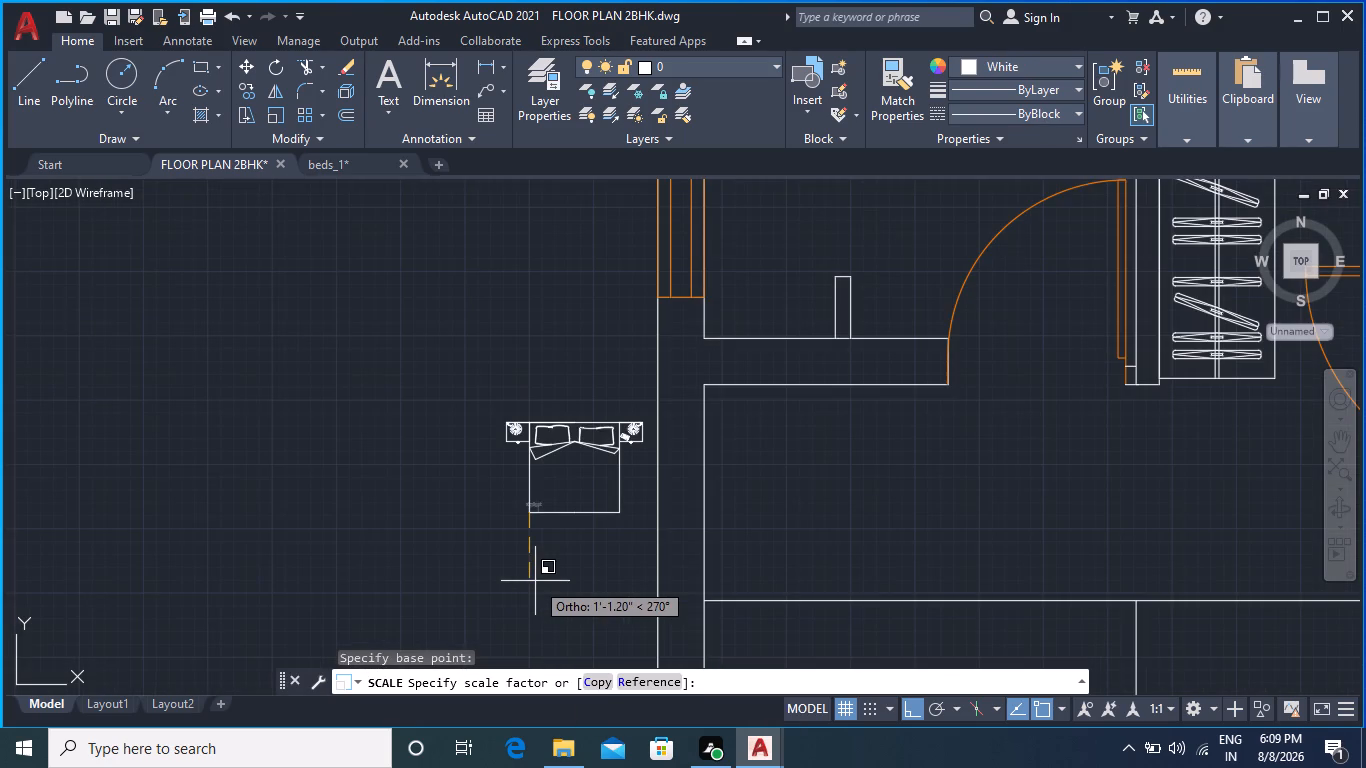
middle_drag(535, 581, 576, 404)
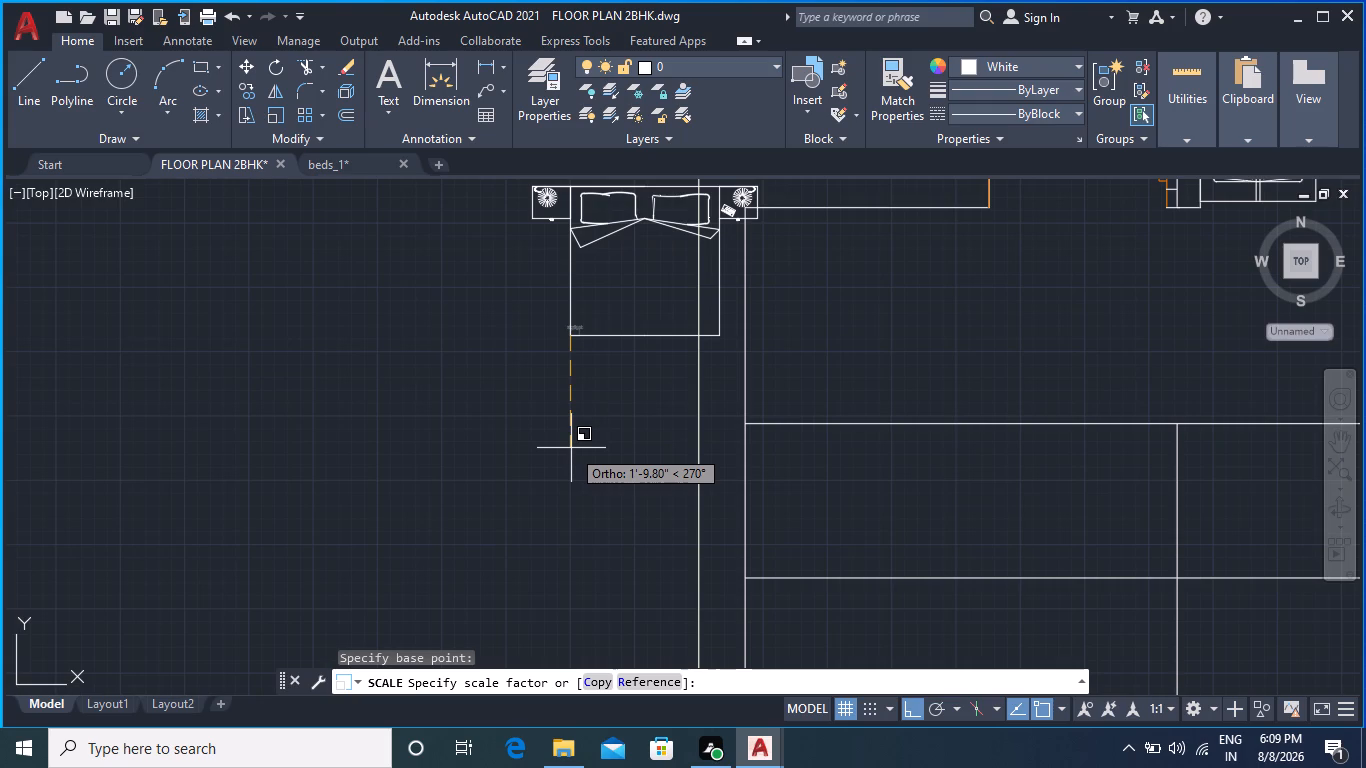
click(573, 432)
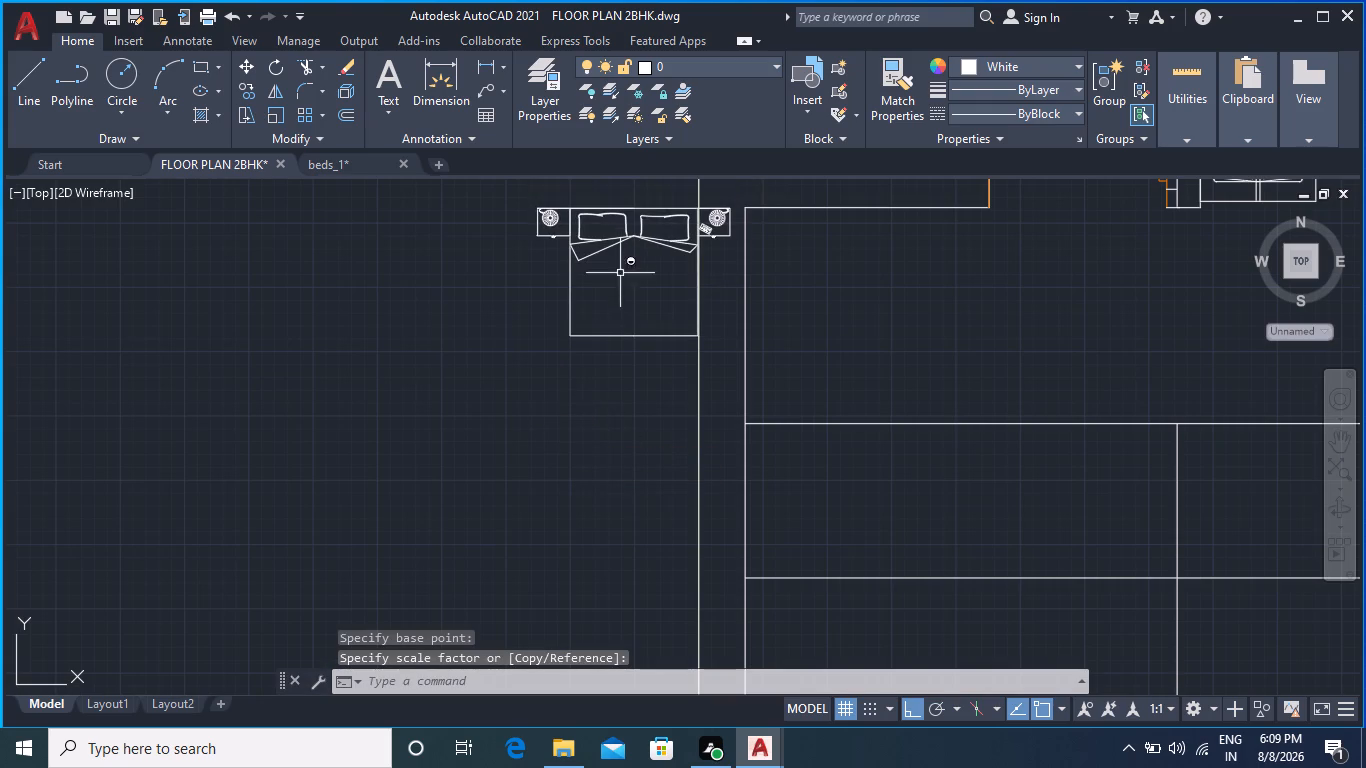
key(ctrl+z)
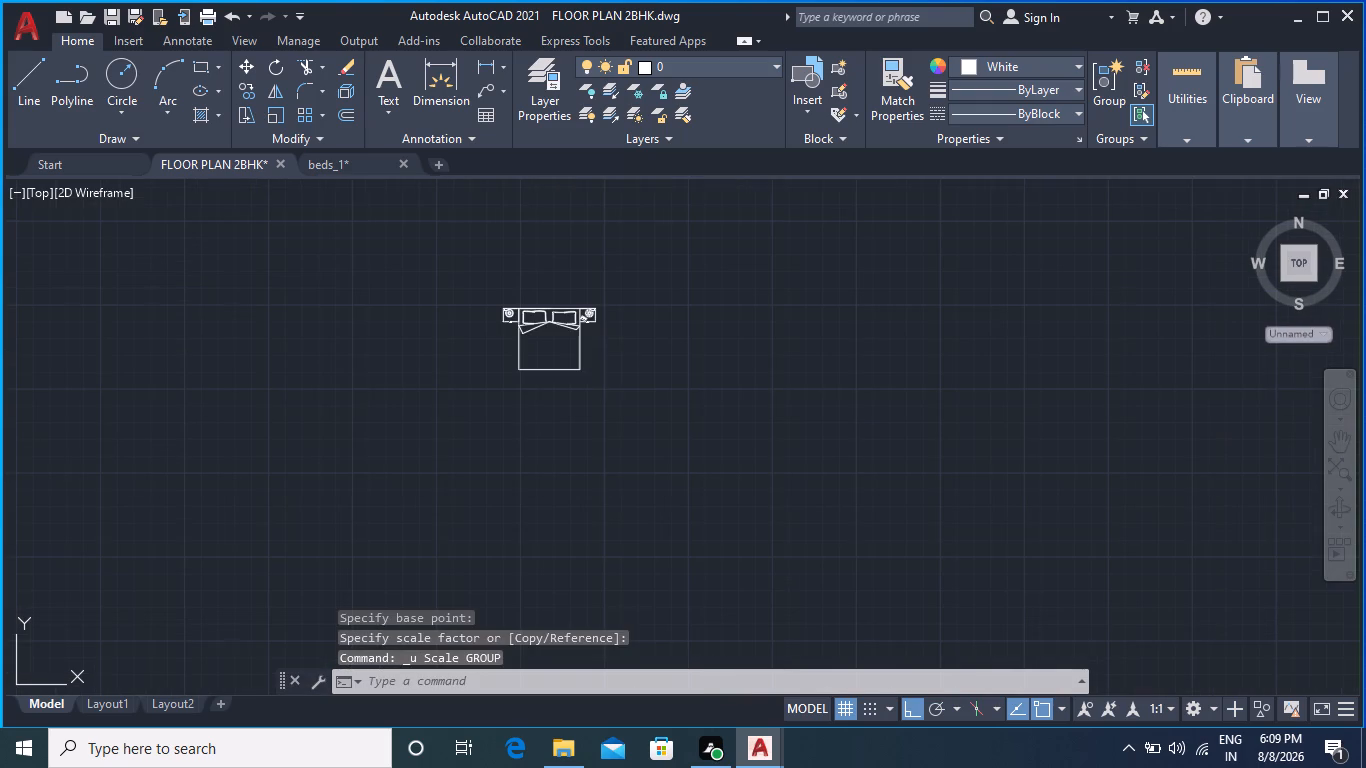
Scale the pasted double bed up freehand from its lower-right corner, using a point on the lower-left bedroom's left wall.
click(446, 277)
click(772, 534)
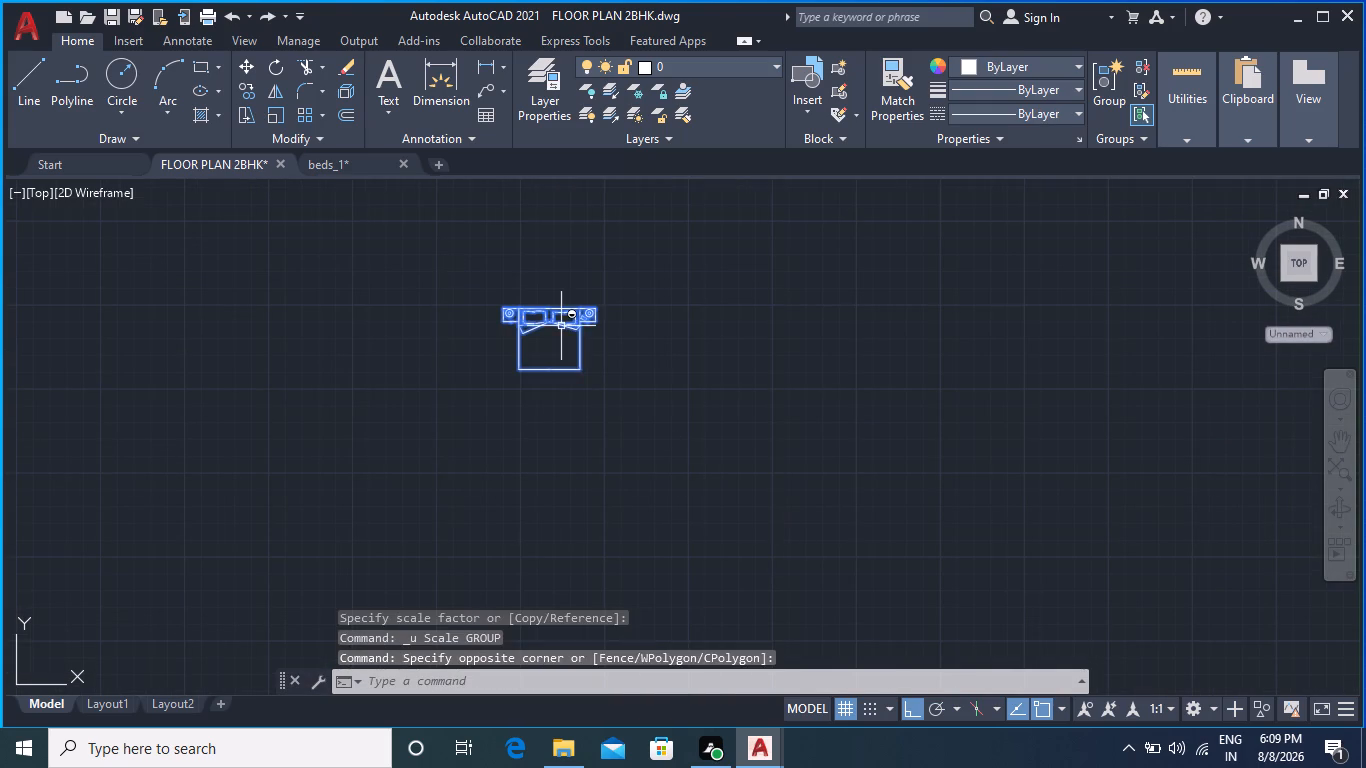
right_click(554, 313)
click(637, 465)
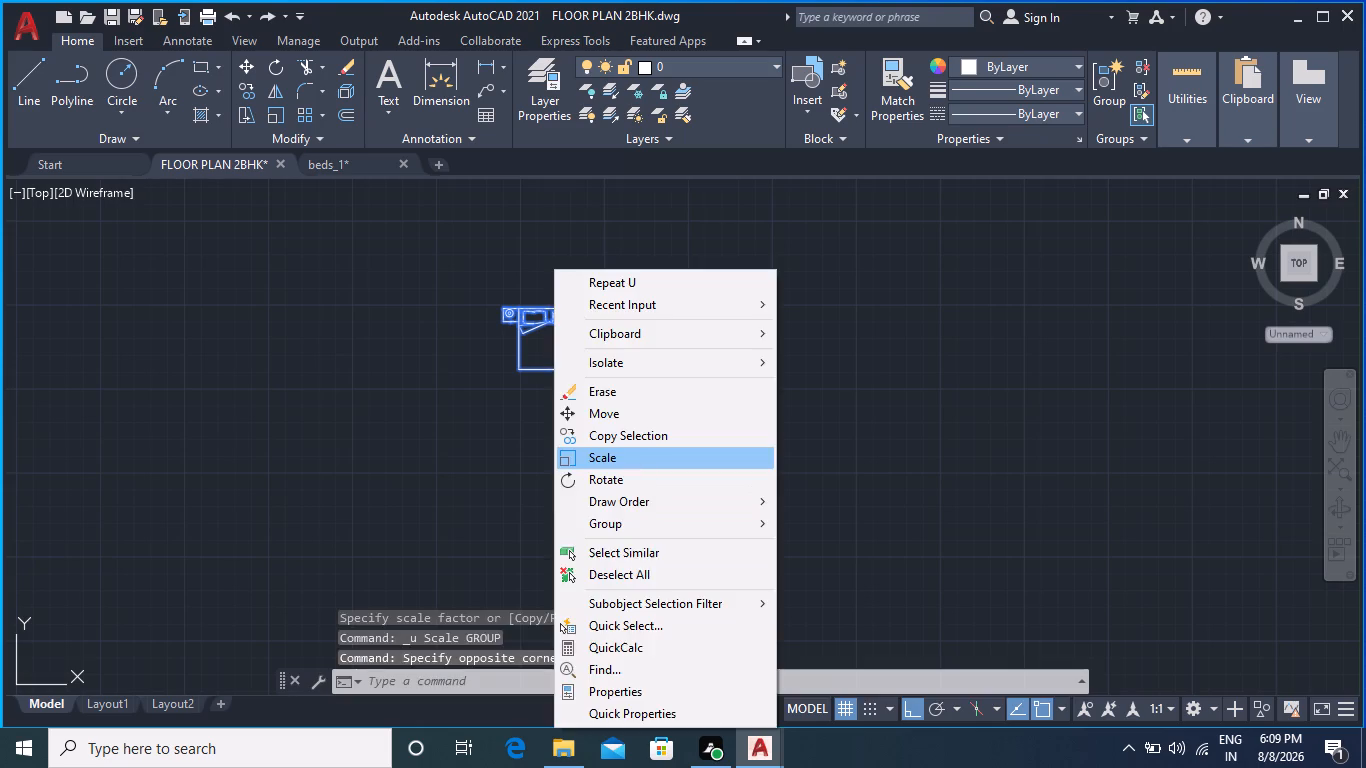
click(581, 372)
scroll(751, 565, down, 2)
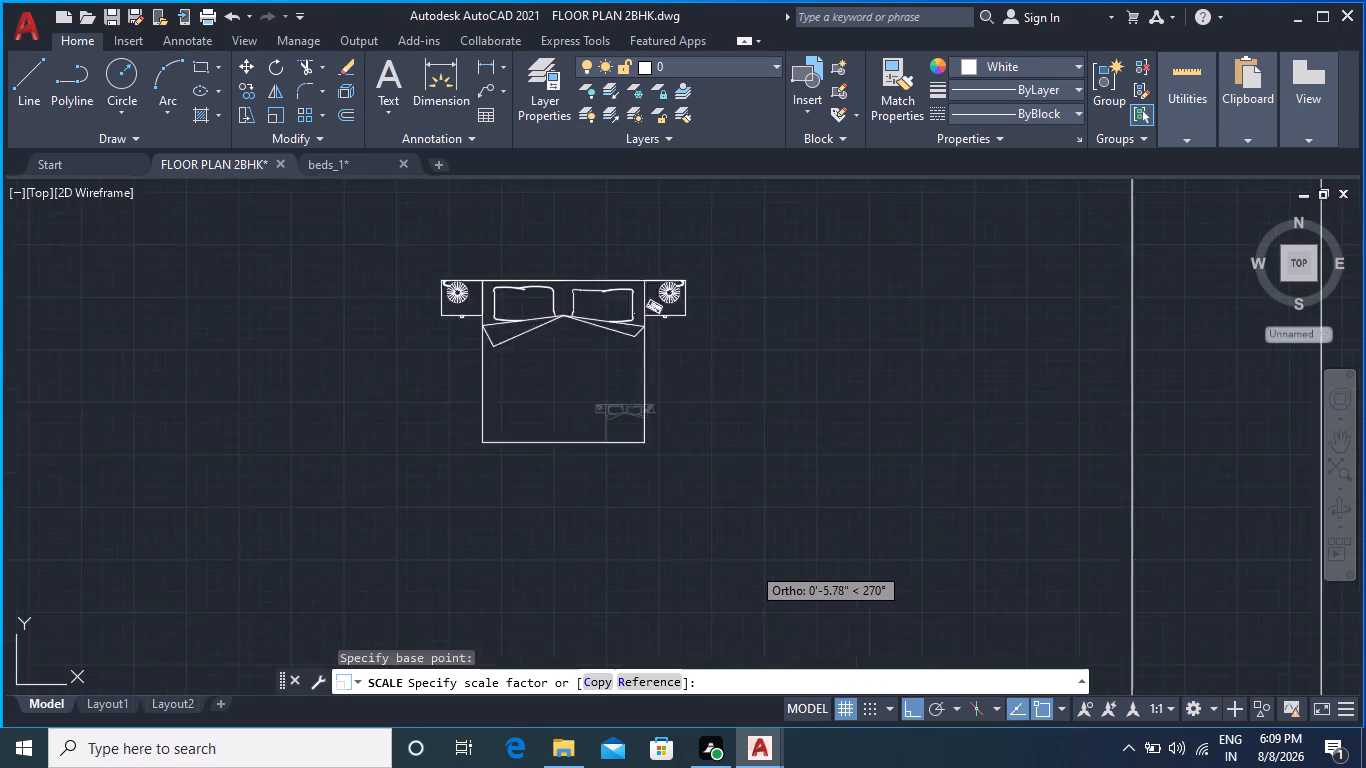
scroll(751, 565, down, 2)
scroll(833, 653, down, 2)
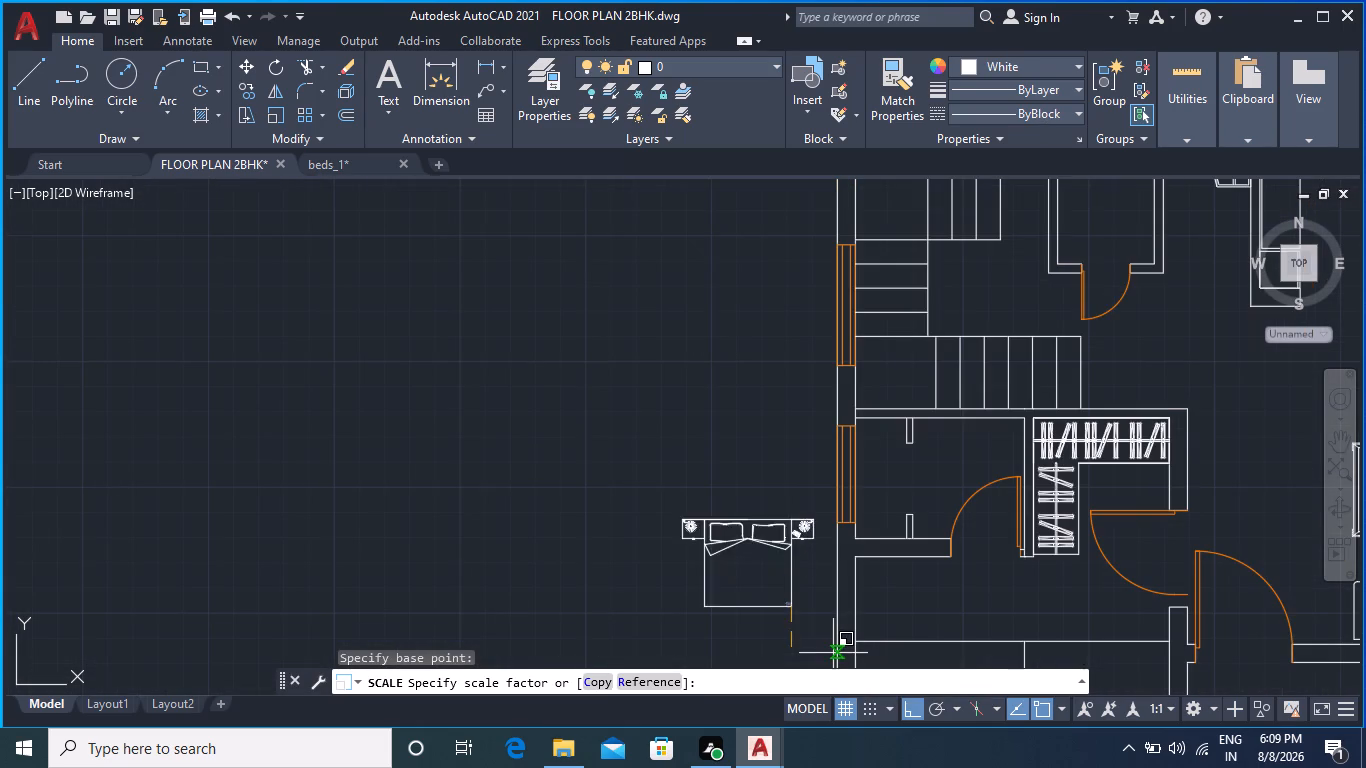
middle_drag(832, 638, 758, 443)
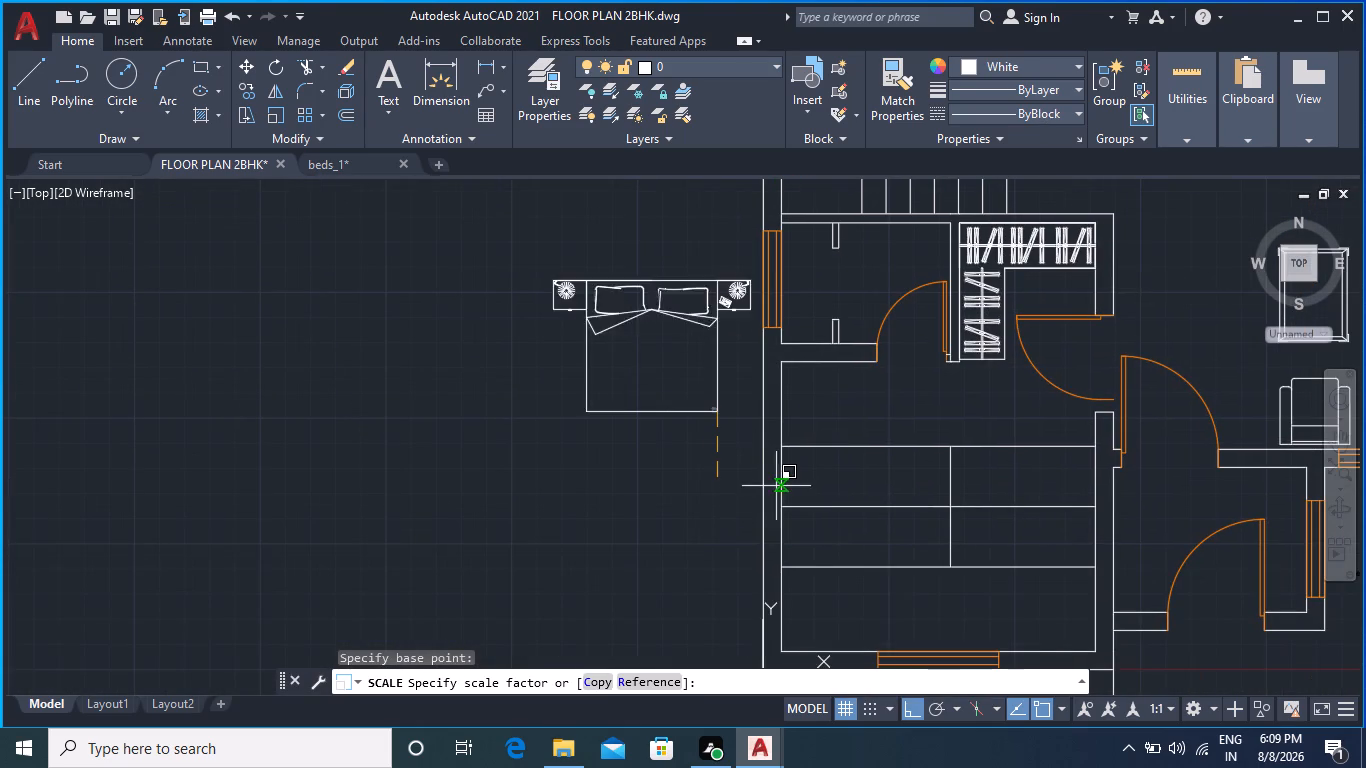
click(778, 487)
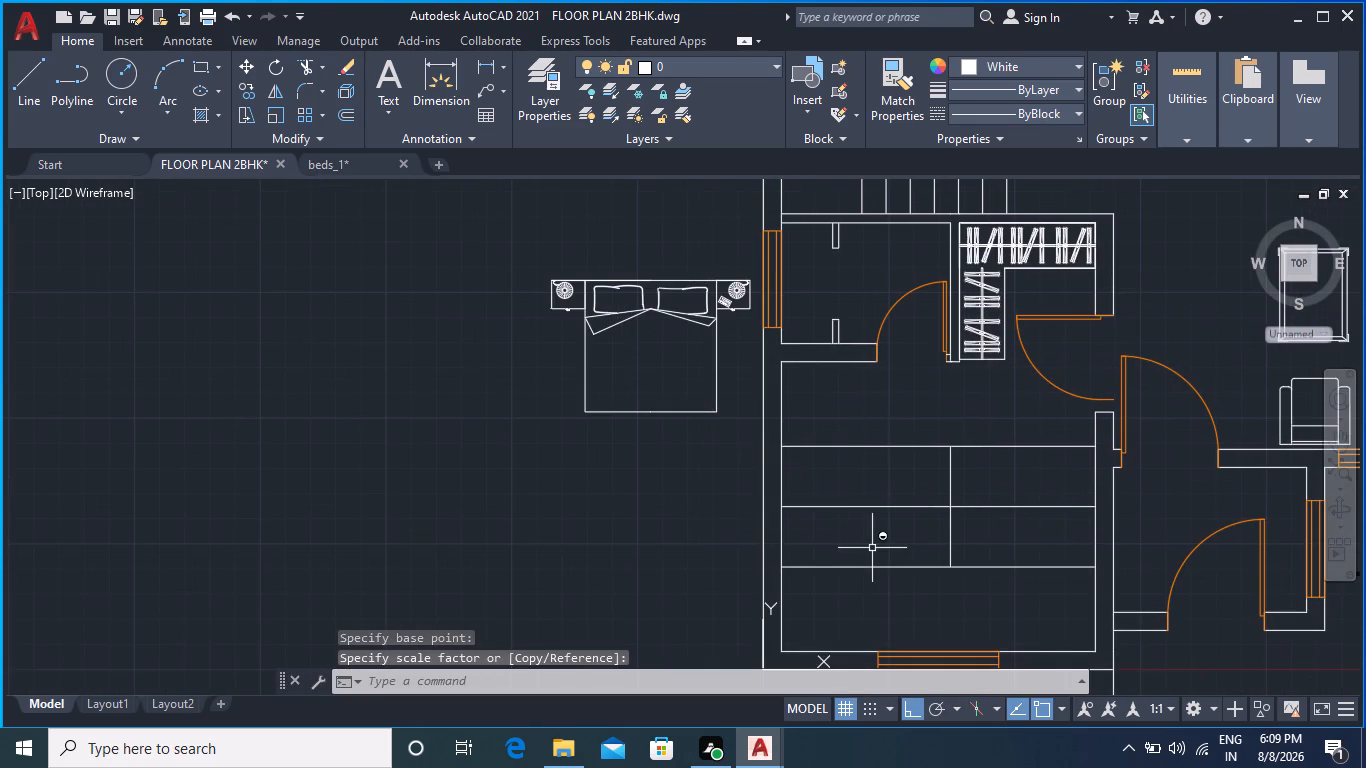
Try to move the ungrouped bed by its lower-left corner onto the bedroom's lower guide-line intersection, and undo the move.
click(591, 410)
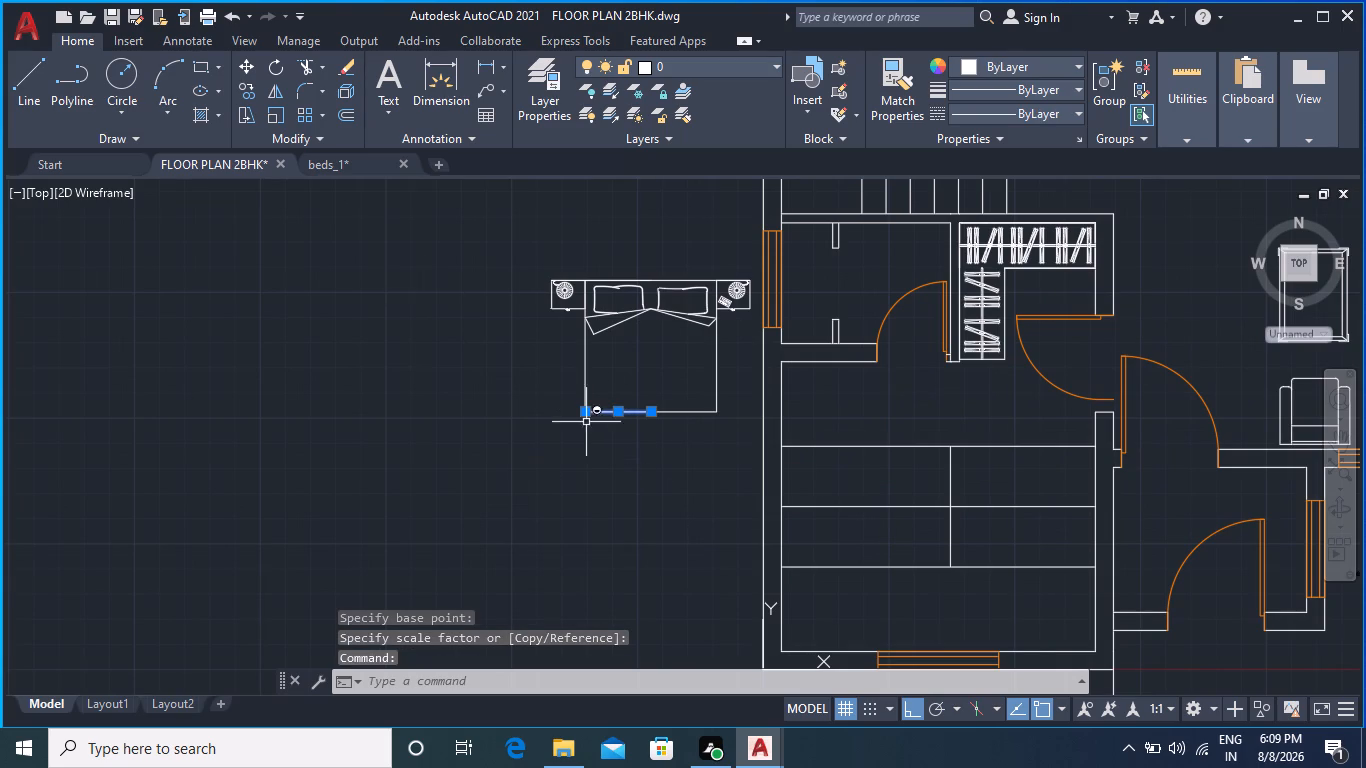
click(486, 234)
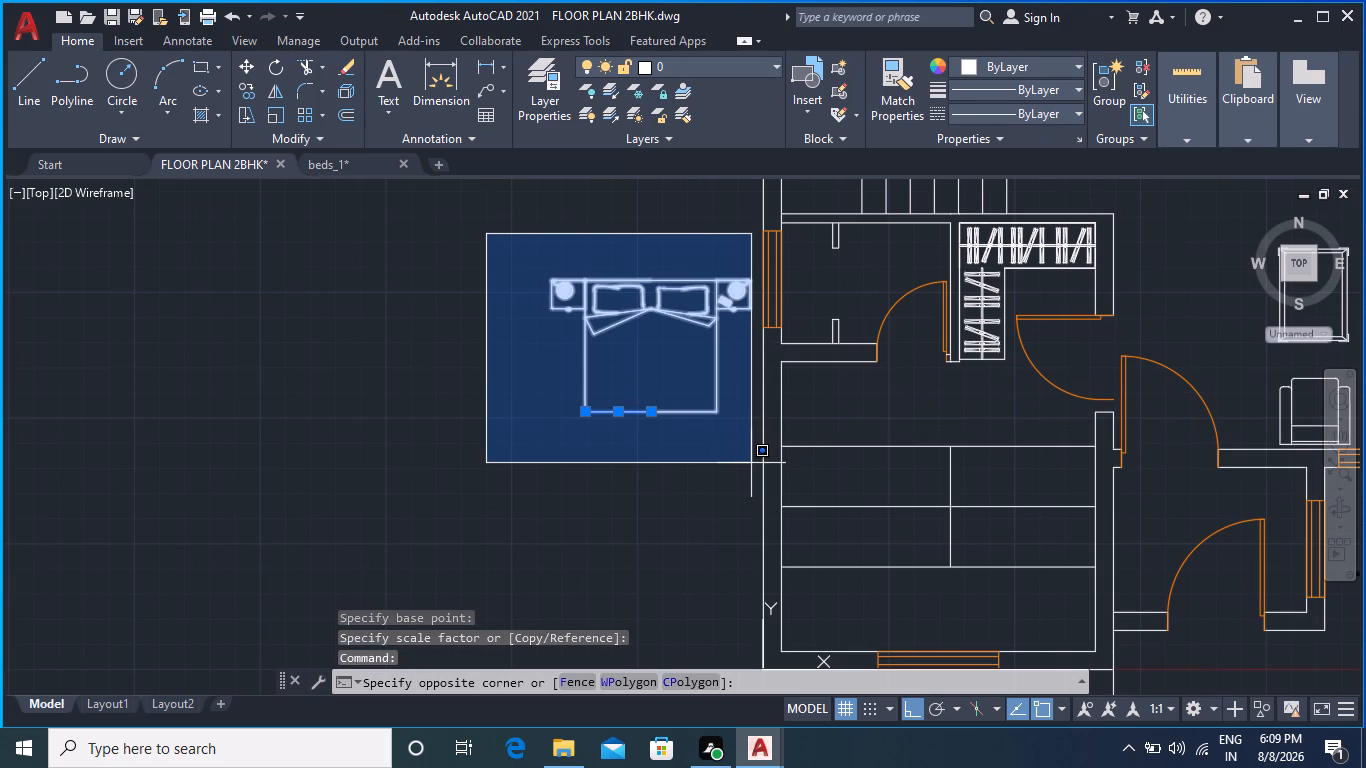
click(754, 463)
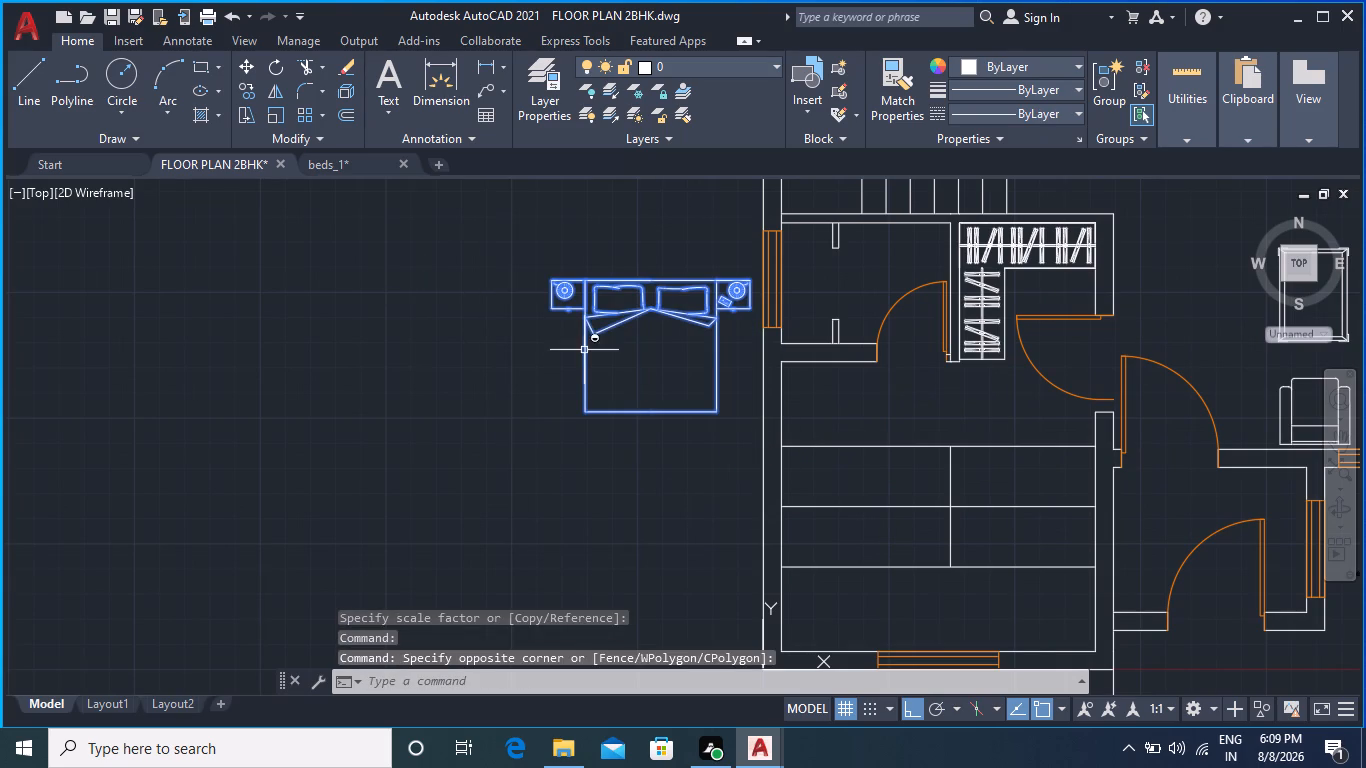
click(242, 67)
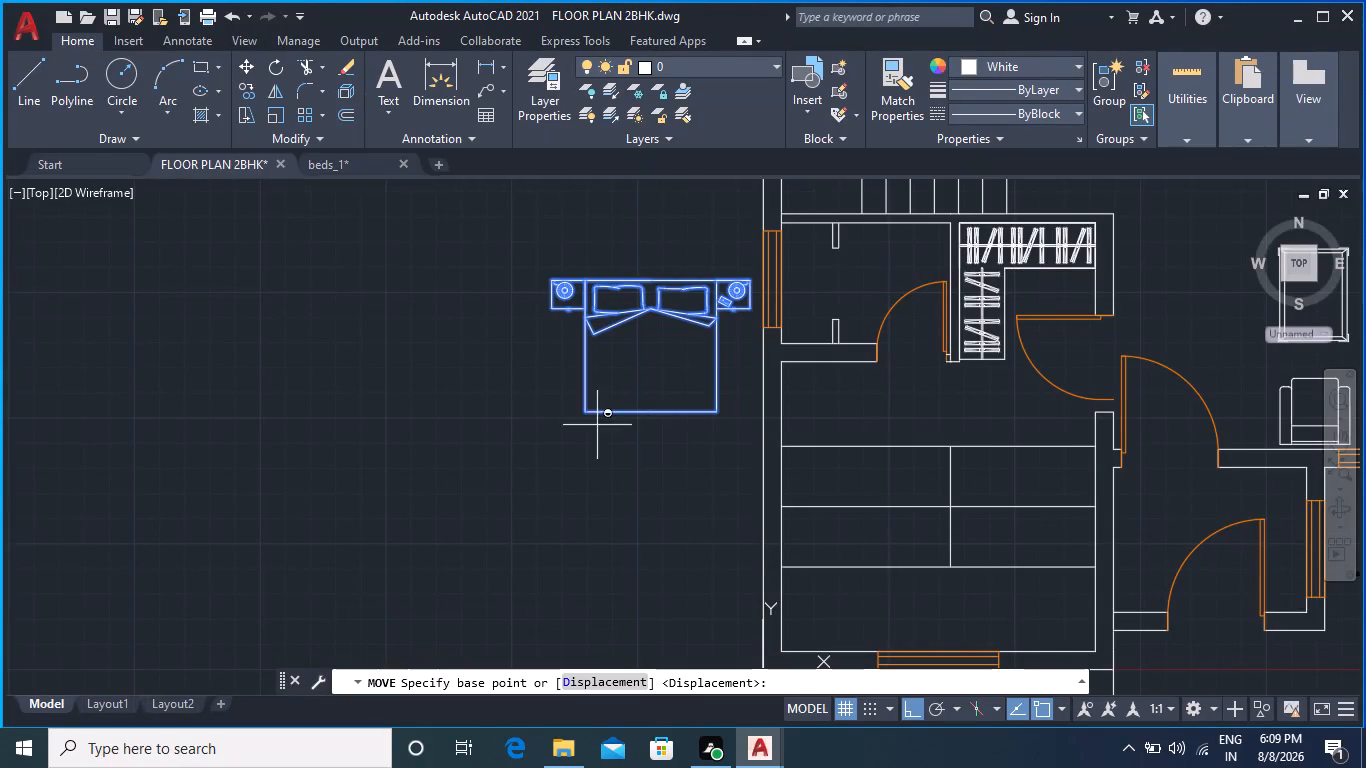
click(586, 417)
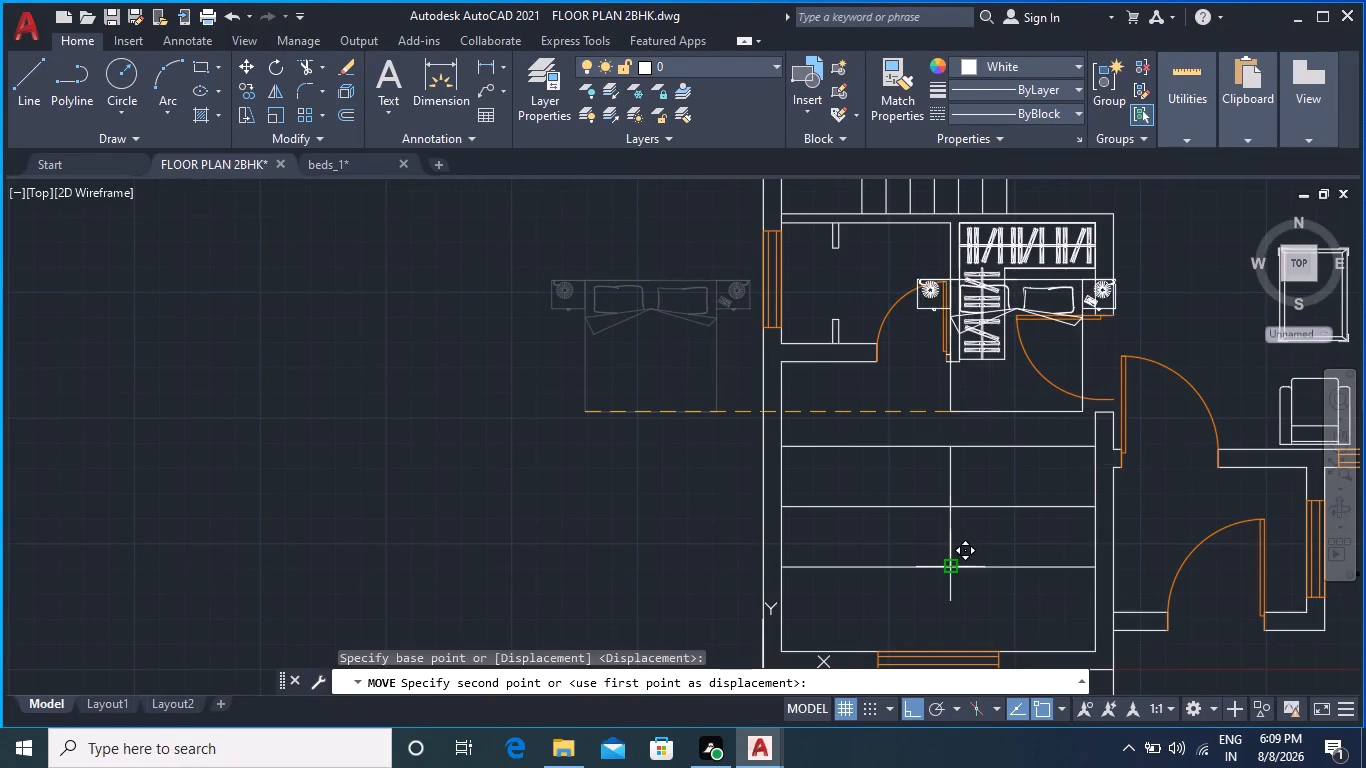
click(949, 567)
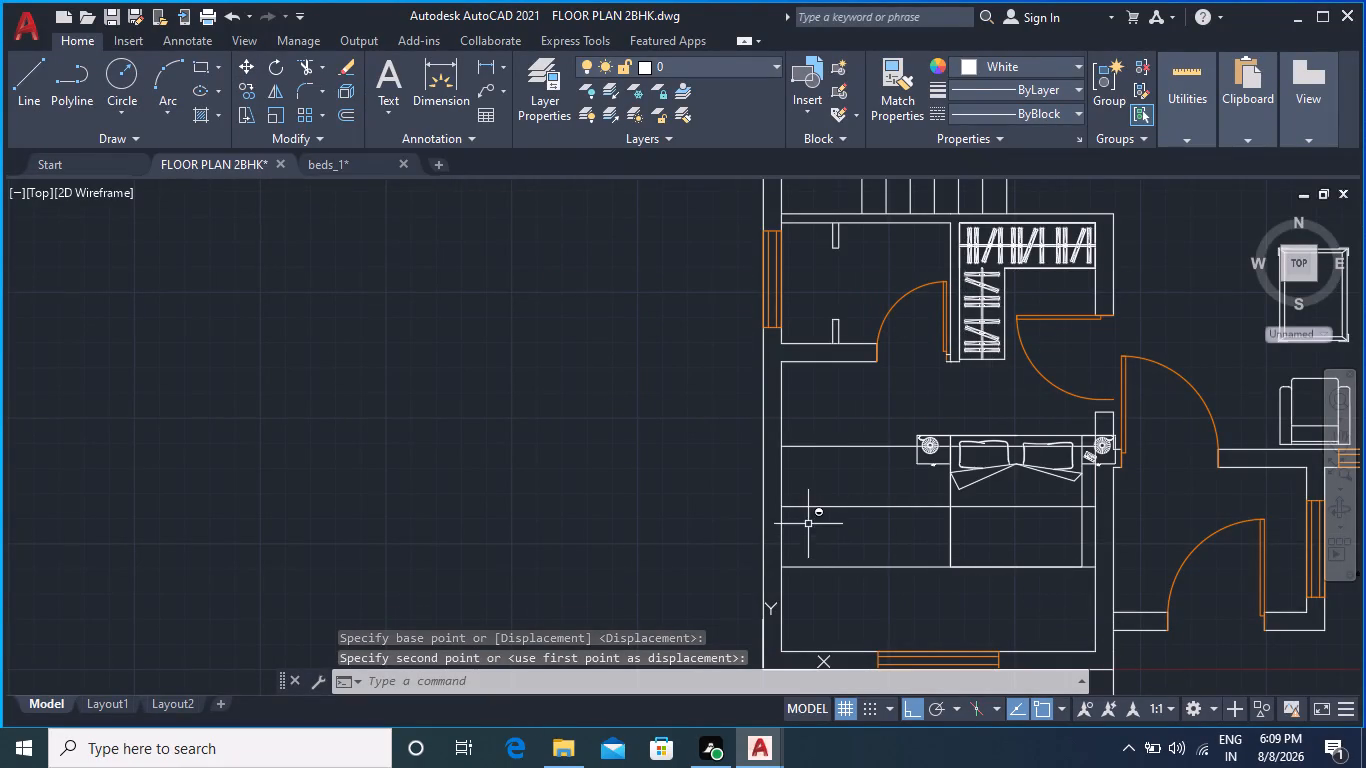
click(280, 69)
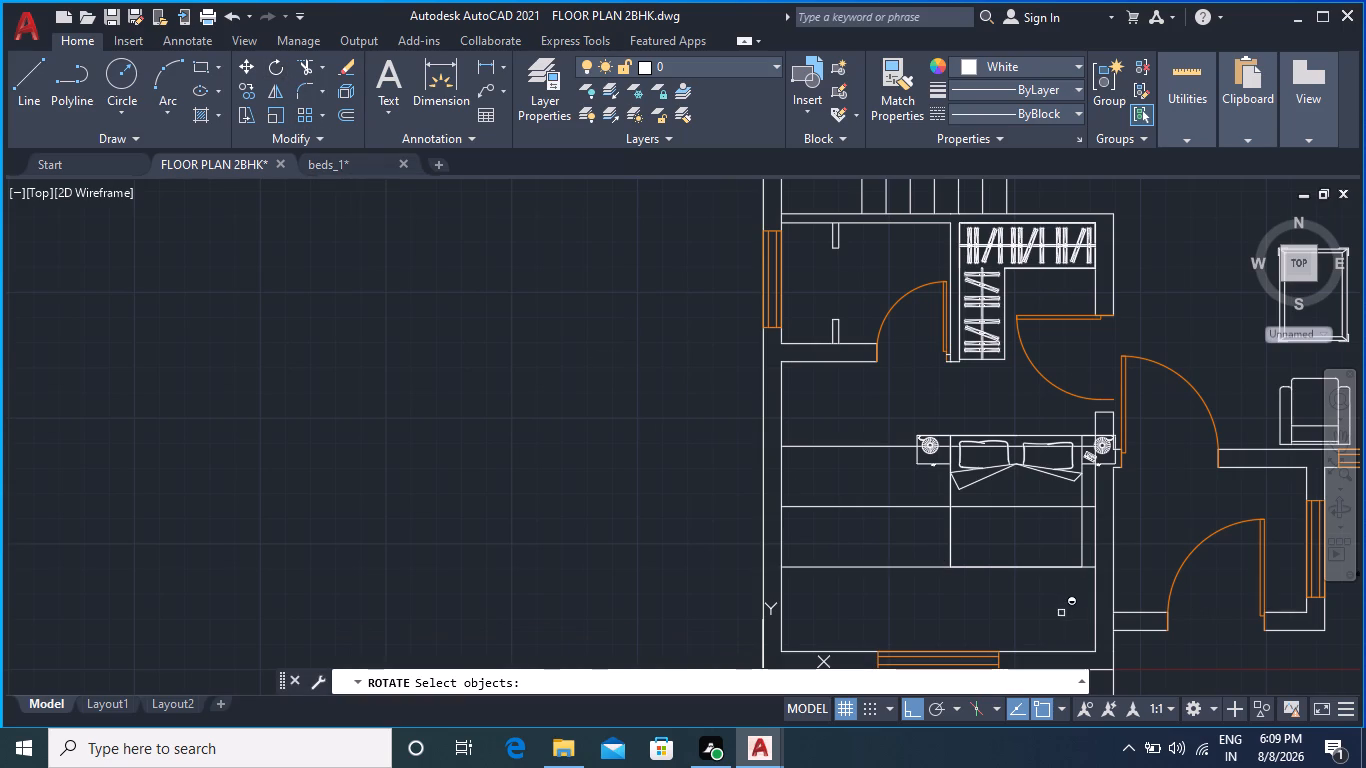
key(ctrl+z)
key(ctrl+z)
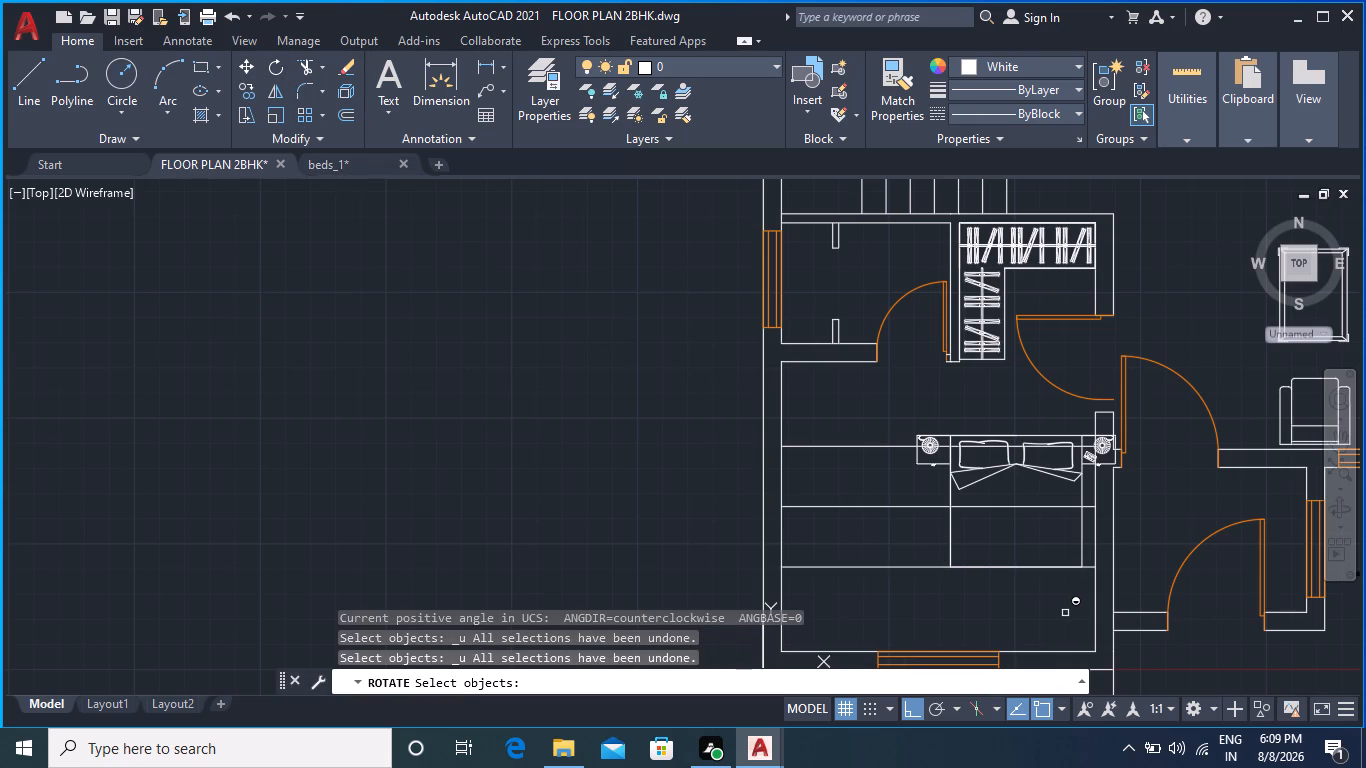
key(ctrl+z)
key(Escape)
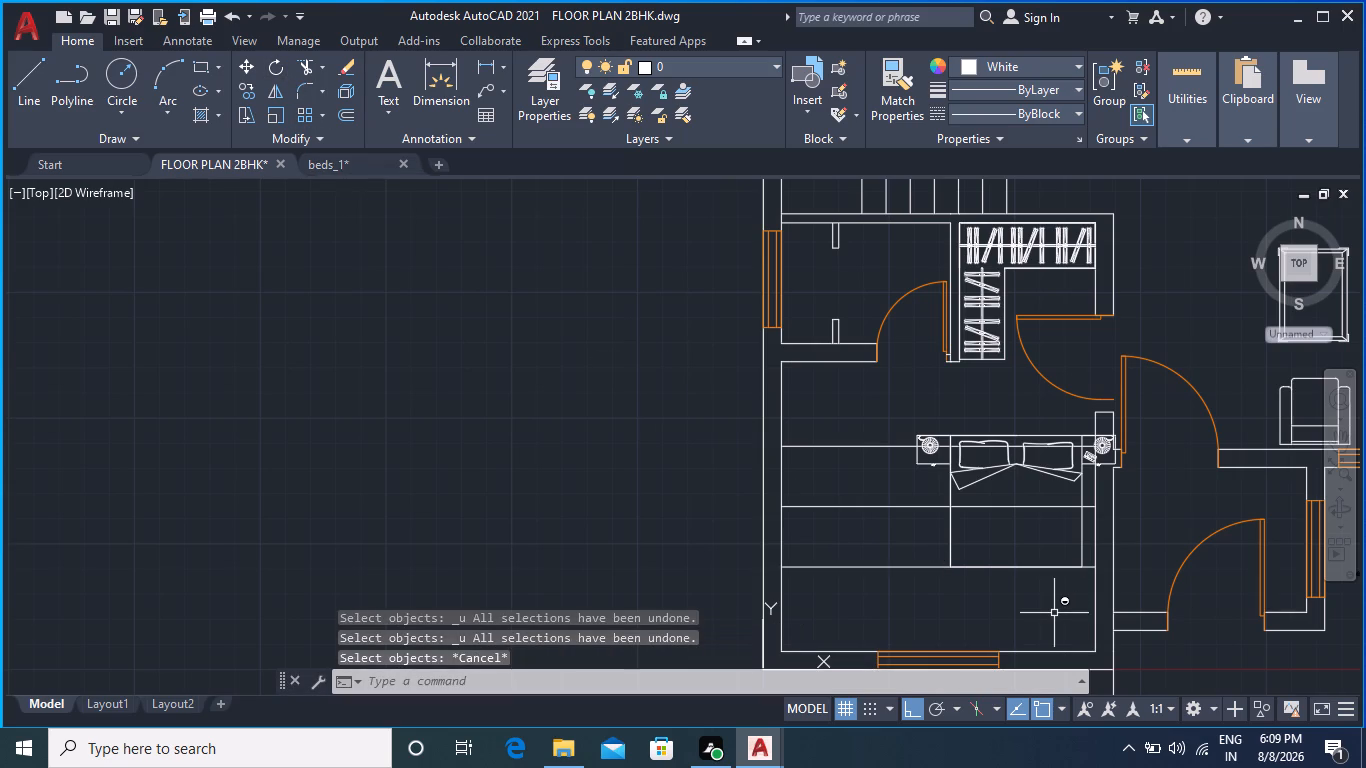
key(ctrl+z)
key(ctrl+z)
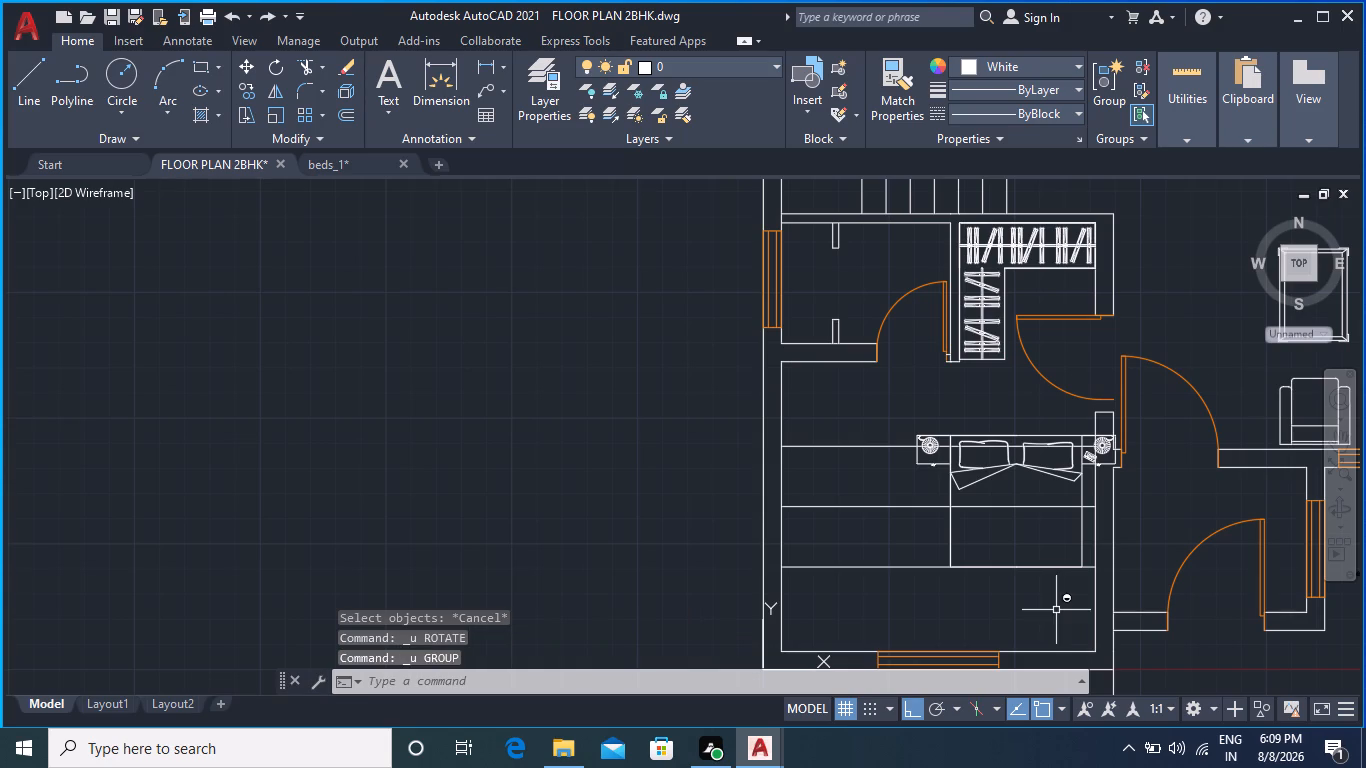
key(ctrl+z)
Group all the objects of the scaled bed and its two lamp tables into one group.
click(494, 228)
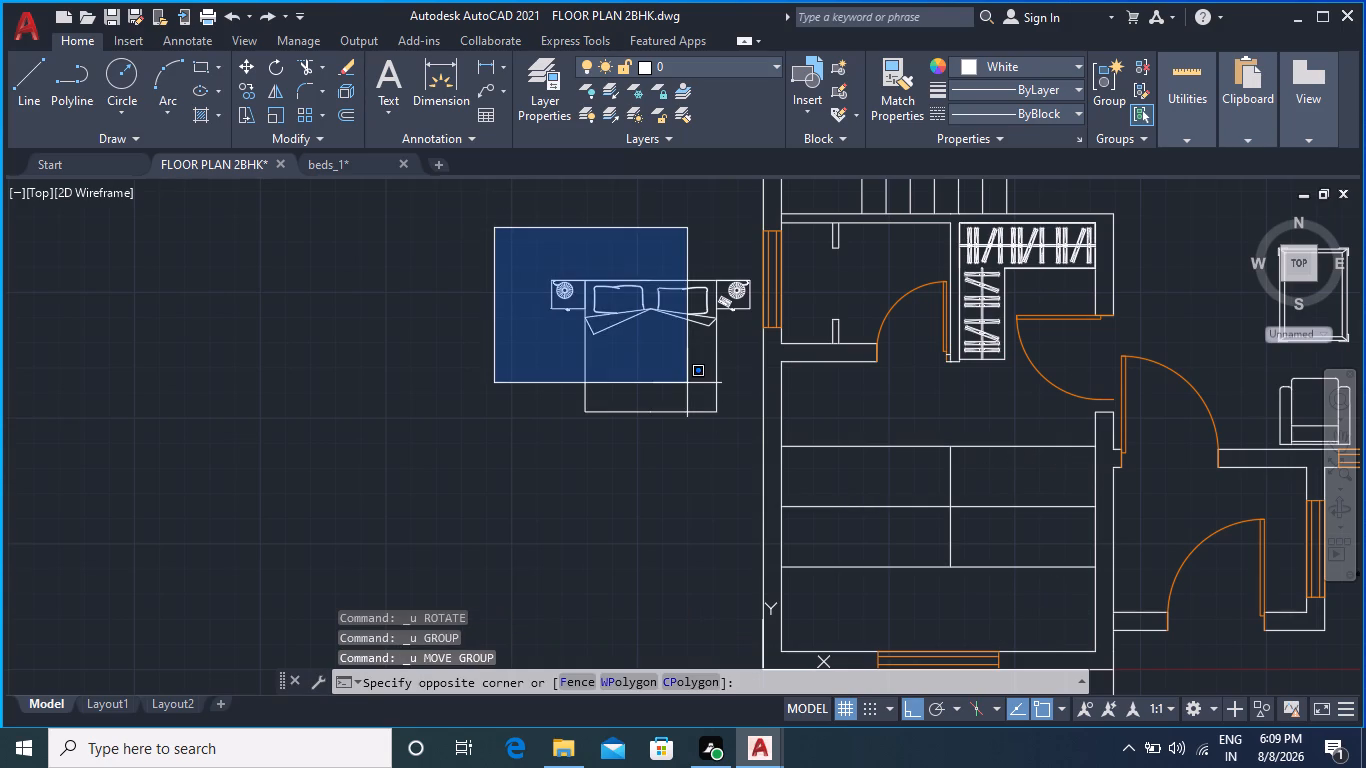
click(754, 475)
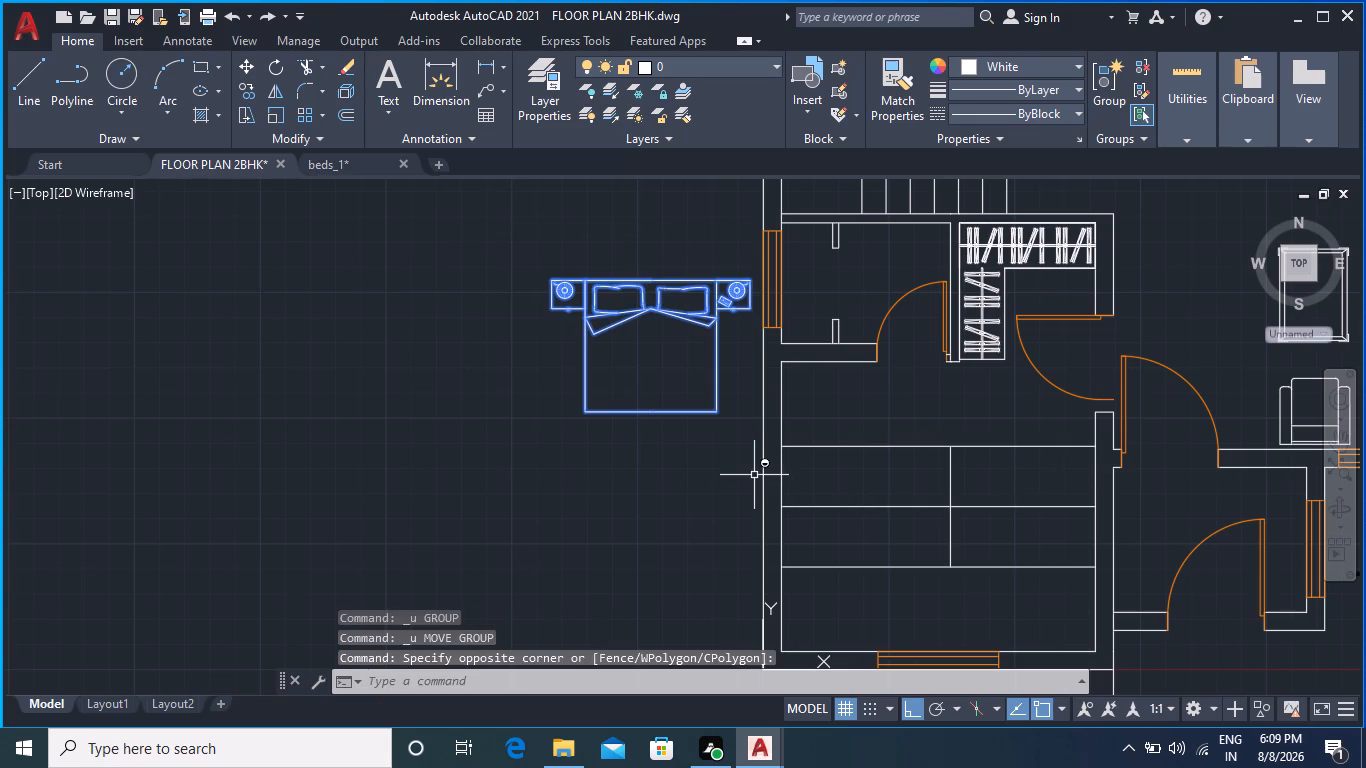
right_click(614, 414)
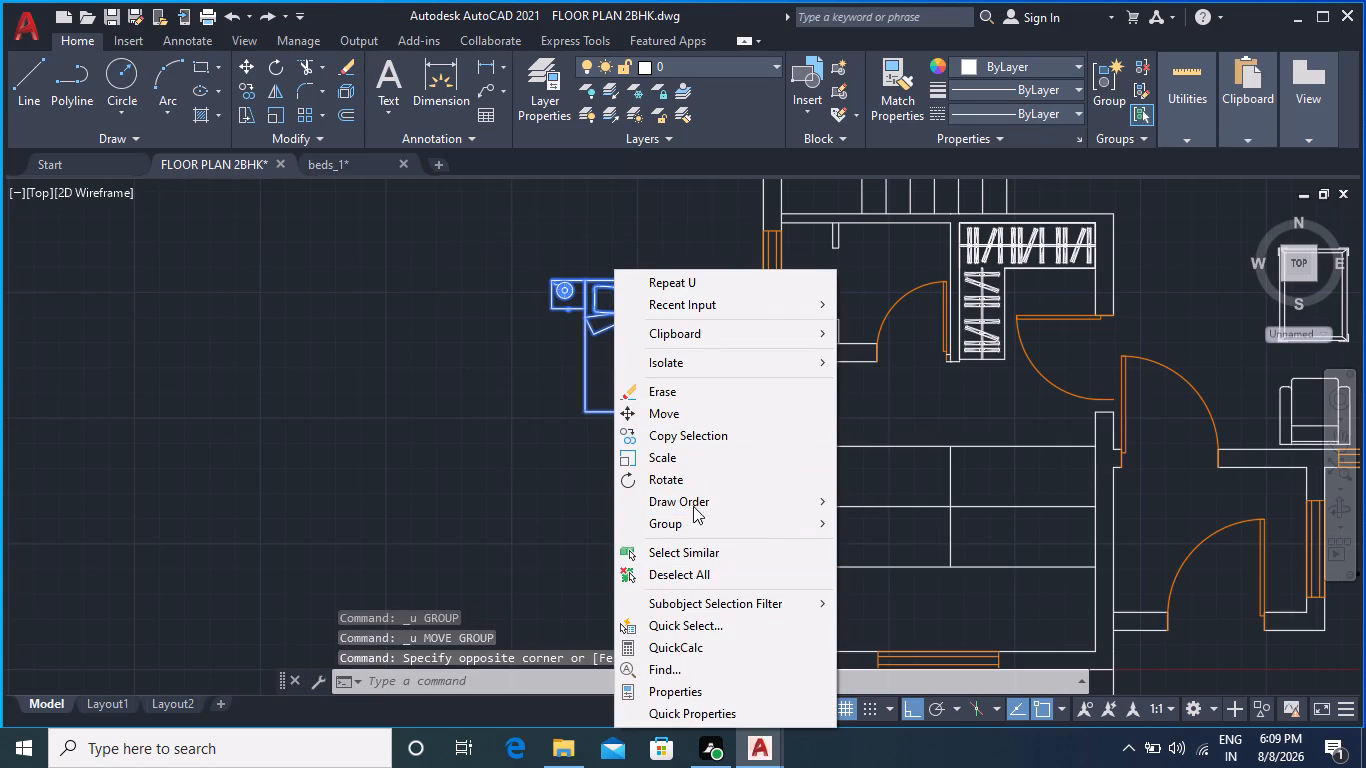
click(692, 527)
click(887, 530)
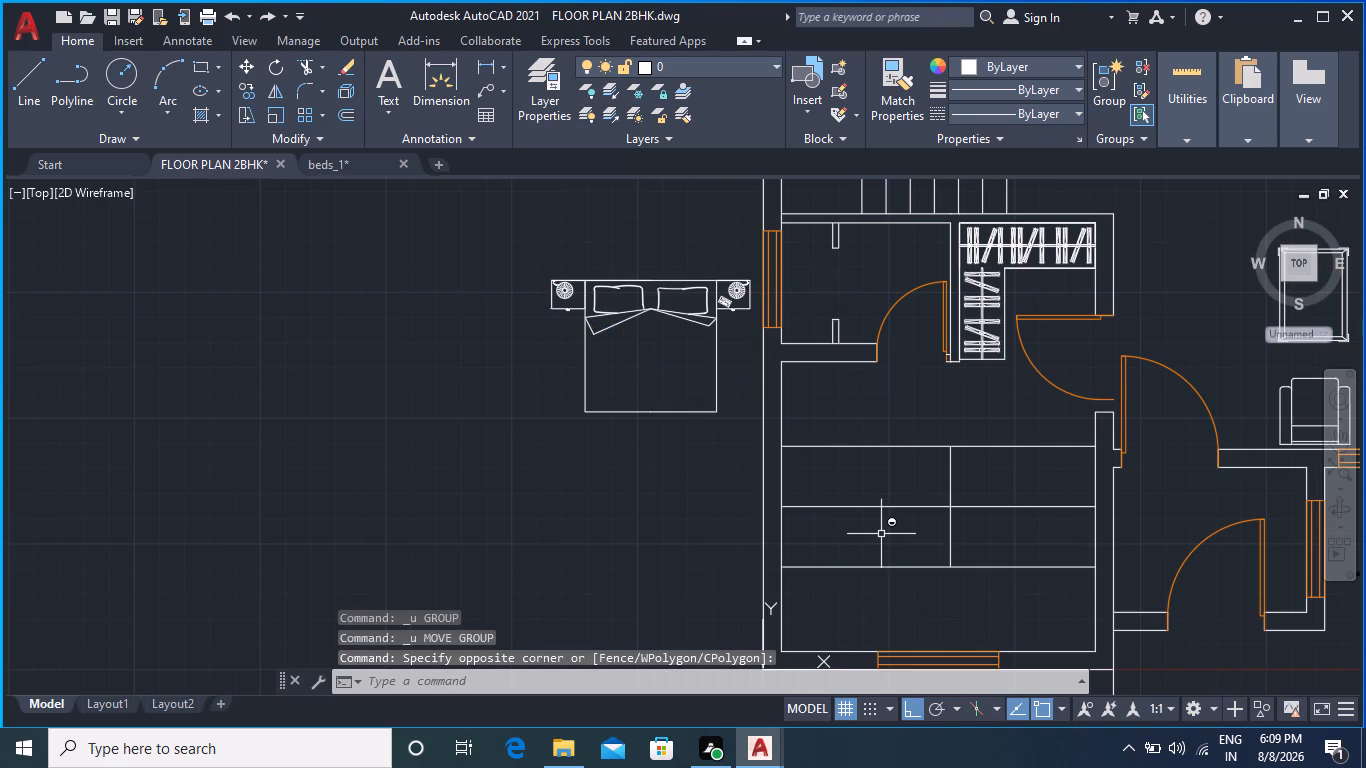
Move the bed group by its lower-left corner onto the intersection of the vertical and lowest horizontal guide lines in the lower-left bedroom.
click(589, 414)
click(257, 62)
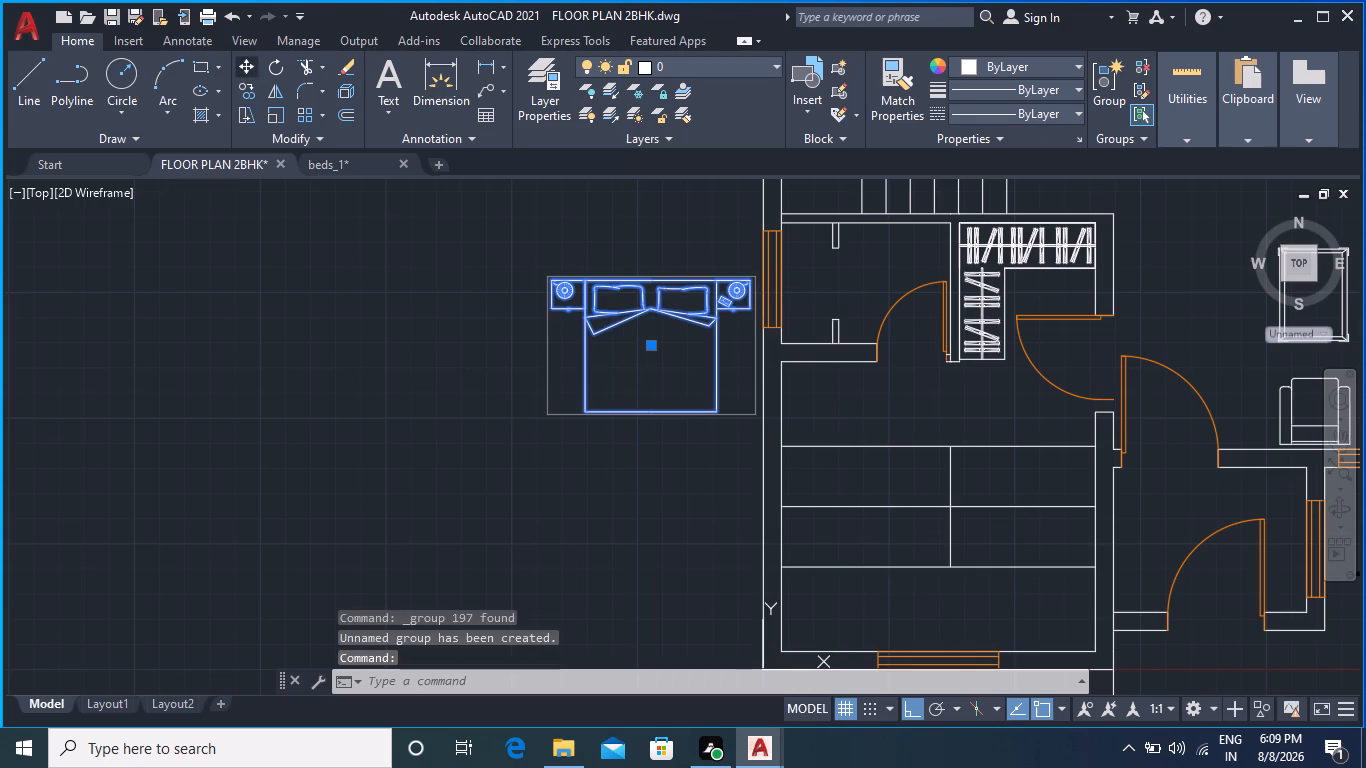
click(585, 412)
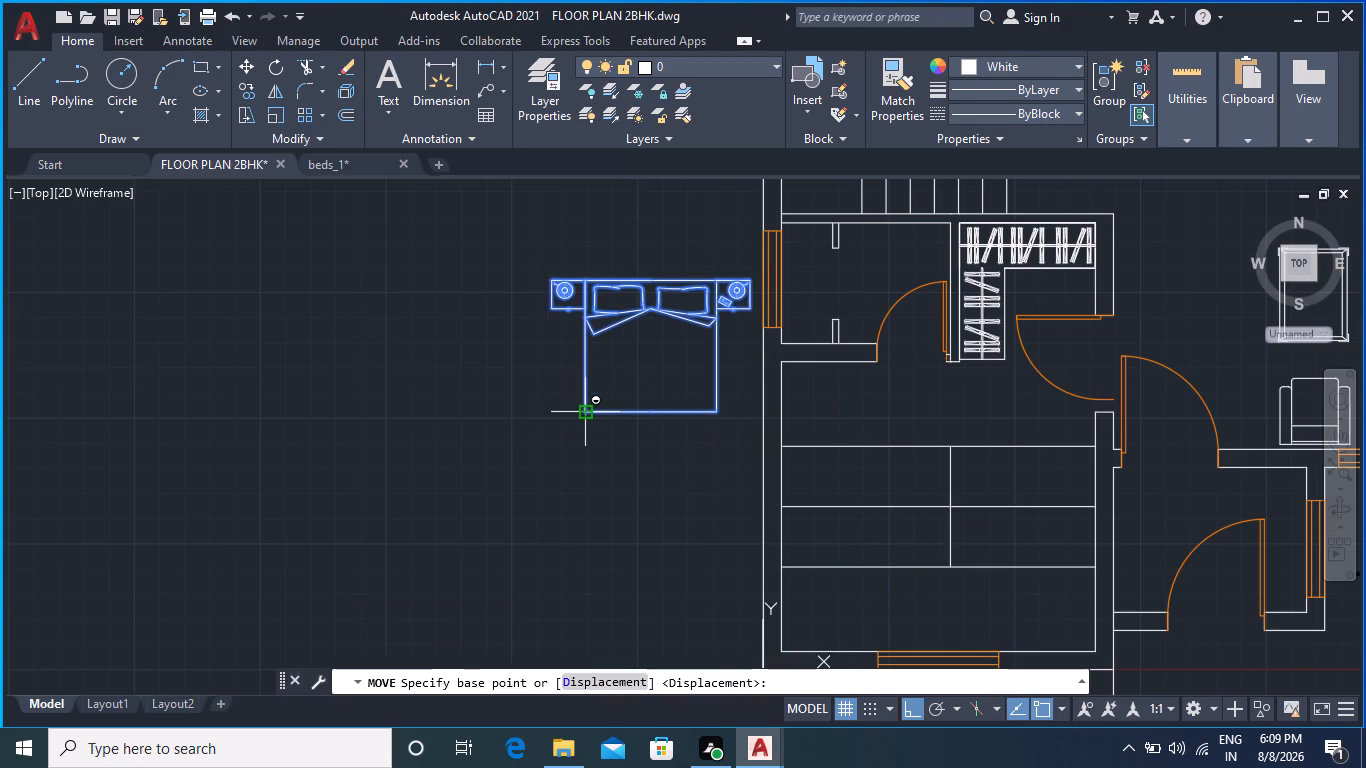
click(946, 570)
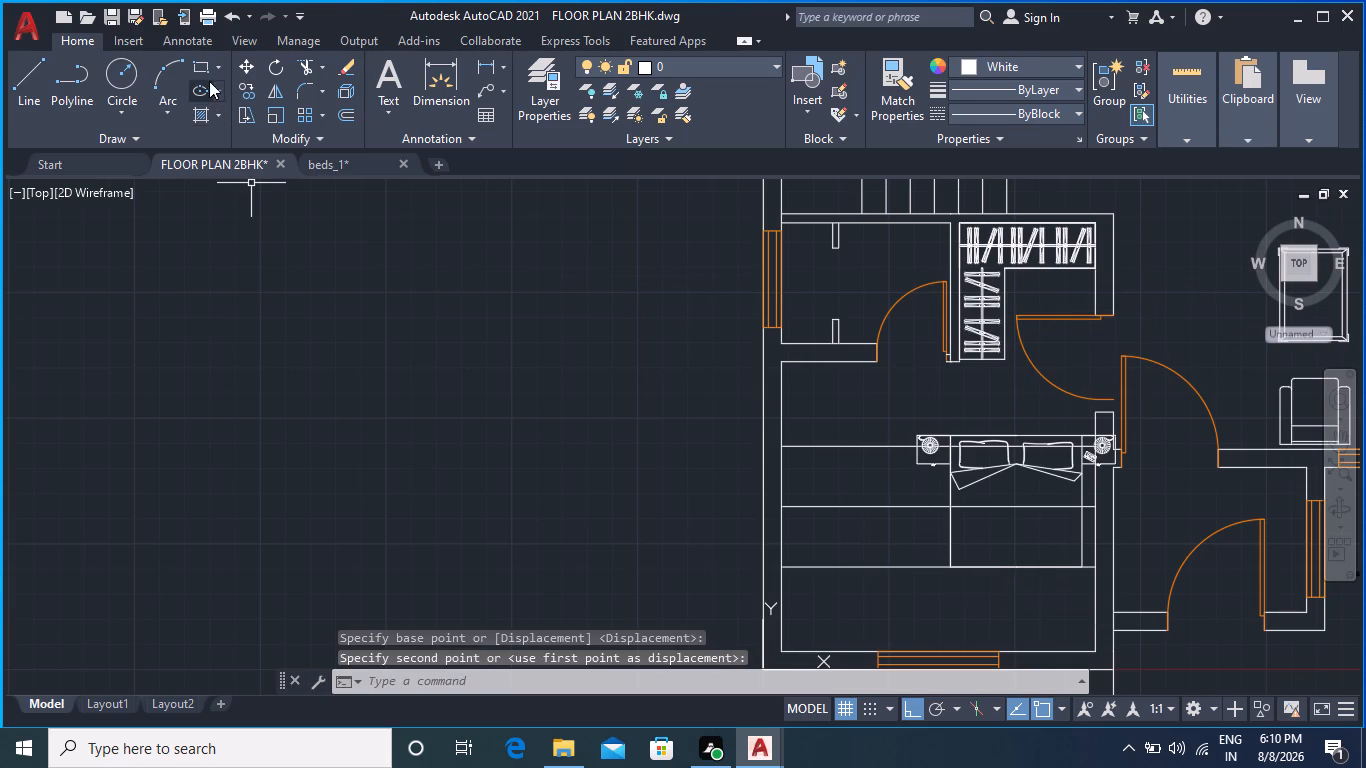
Rotate the bed group 90° counterclockwise about its lower-left corner so the headboard faces the bedroom's left wall.
click(273, 72)
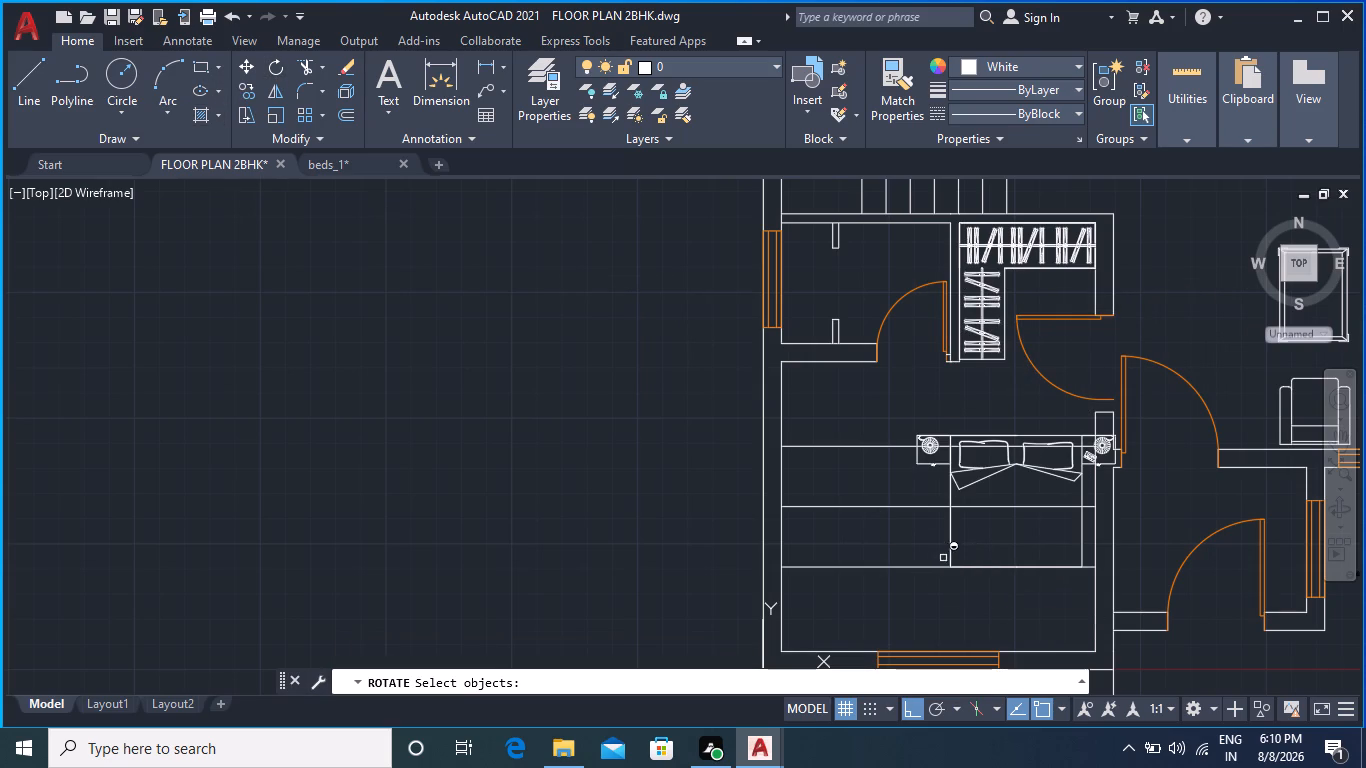
click(949, 547)
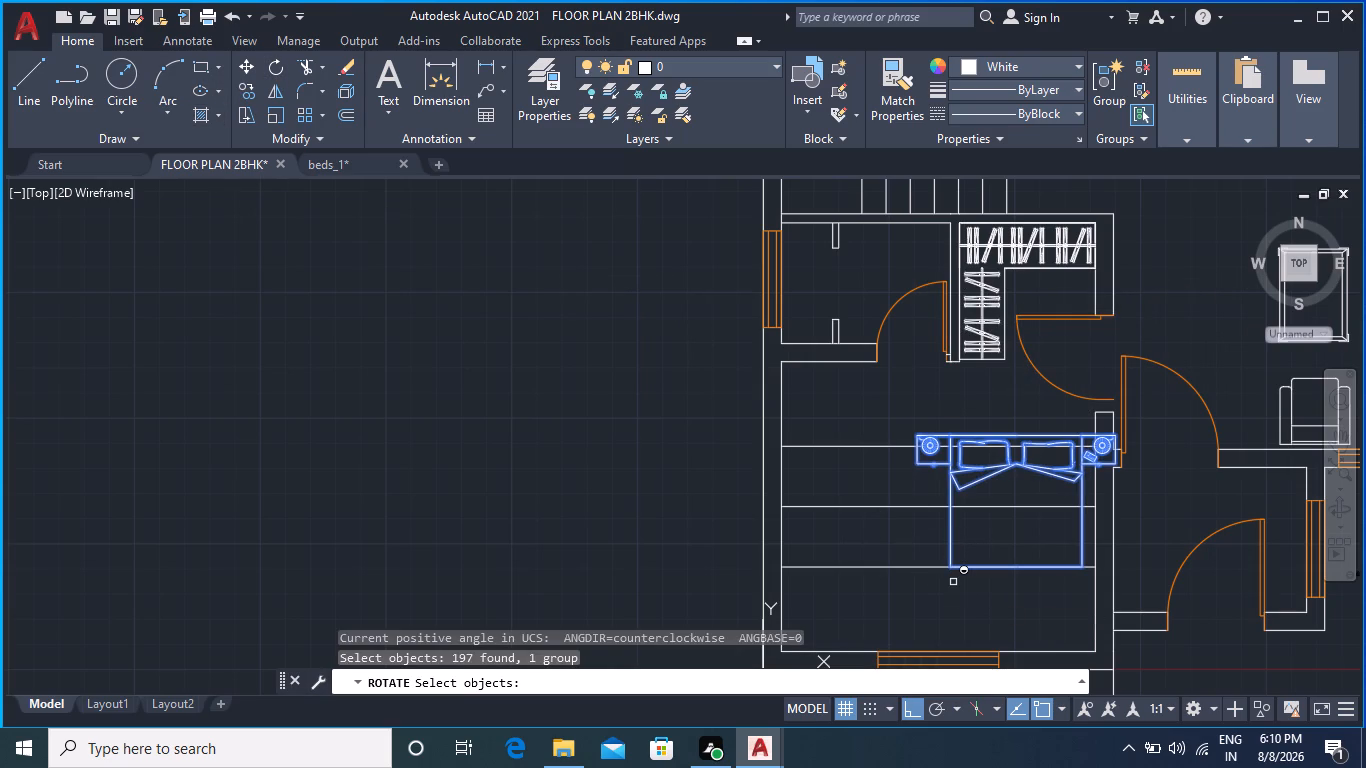
key(Return)
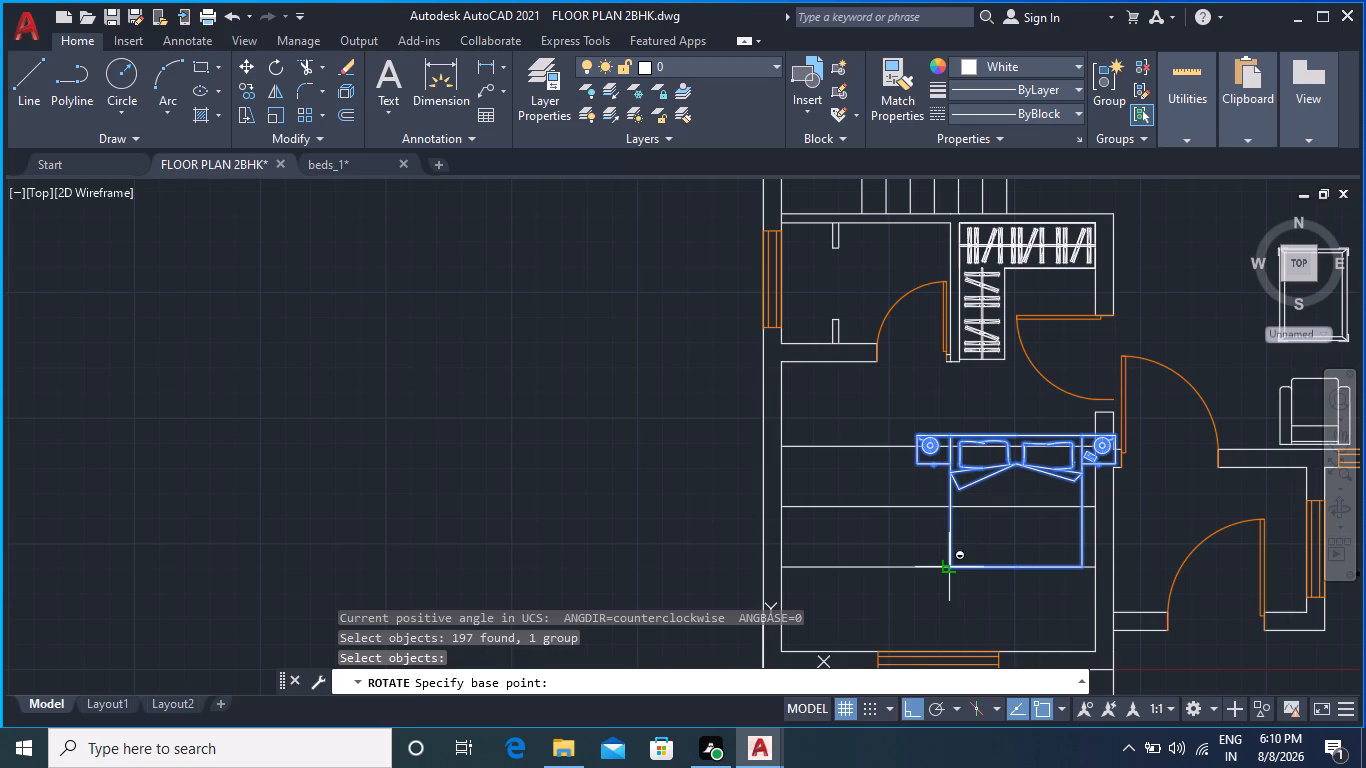
click(948, 564)
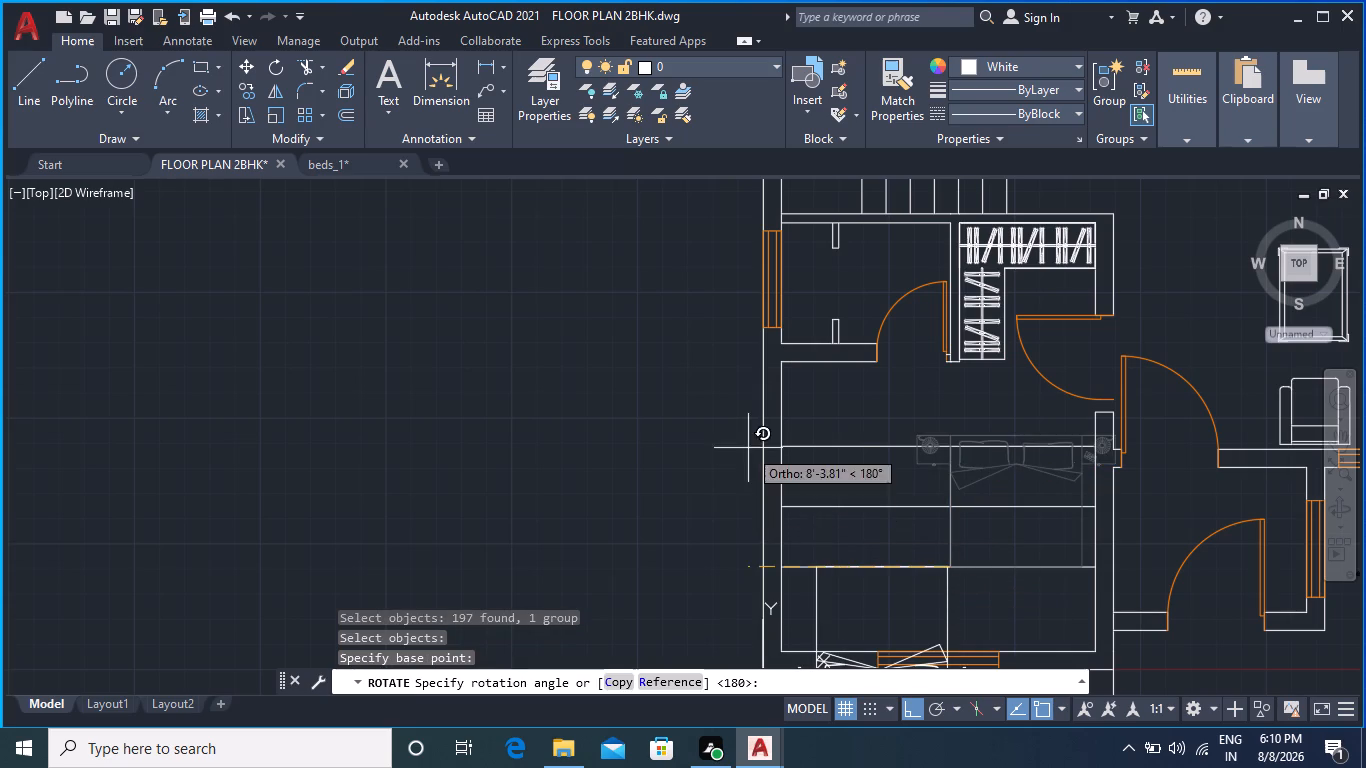
click(849, 393)
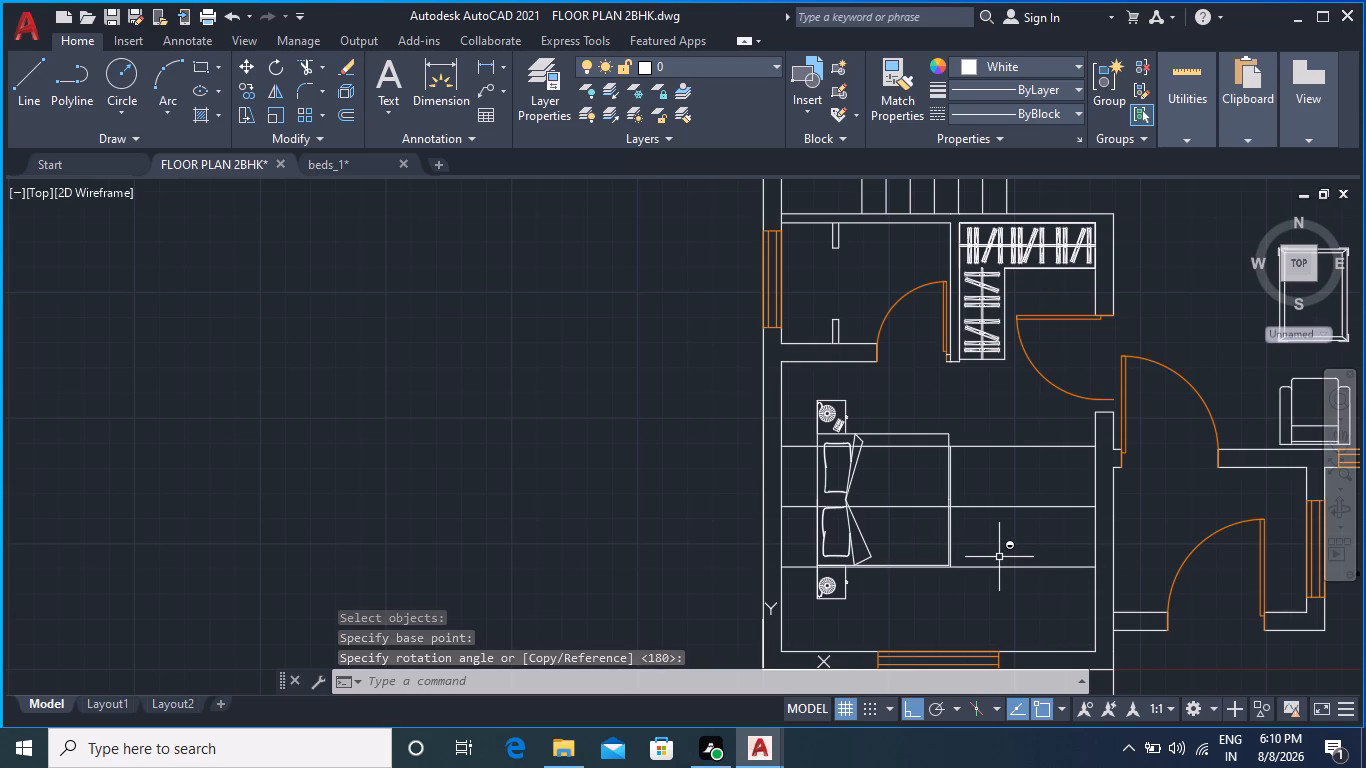
Move the bed group horizontally toward the lower-left bedroom's left wall, using the bed's lower foot corner as base point.
scroll(999, 557, up, 1)
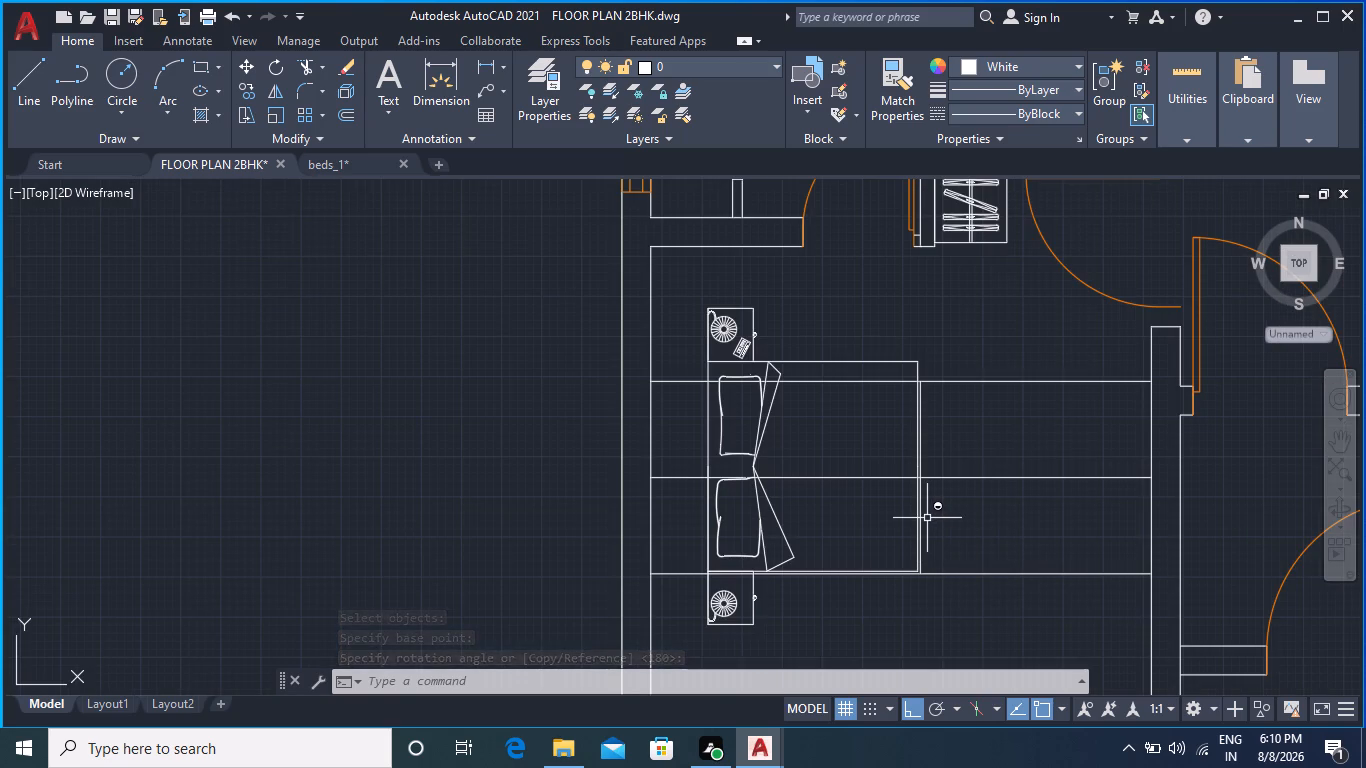
click(800, 361)
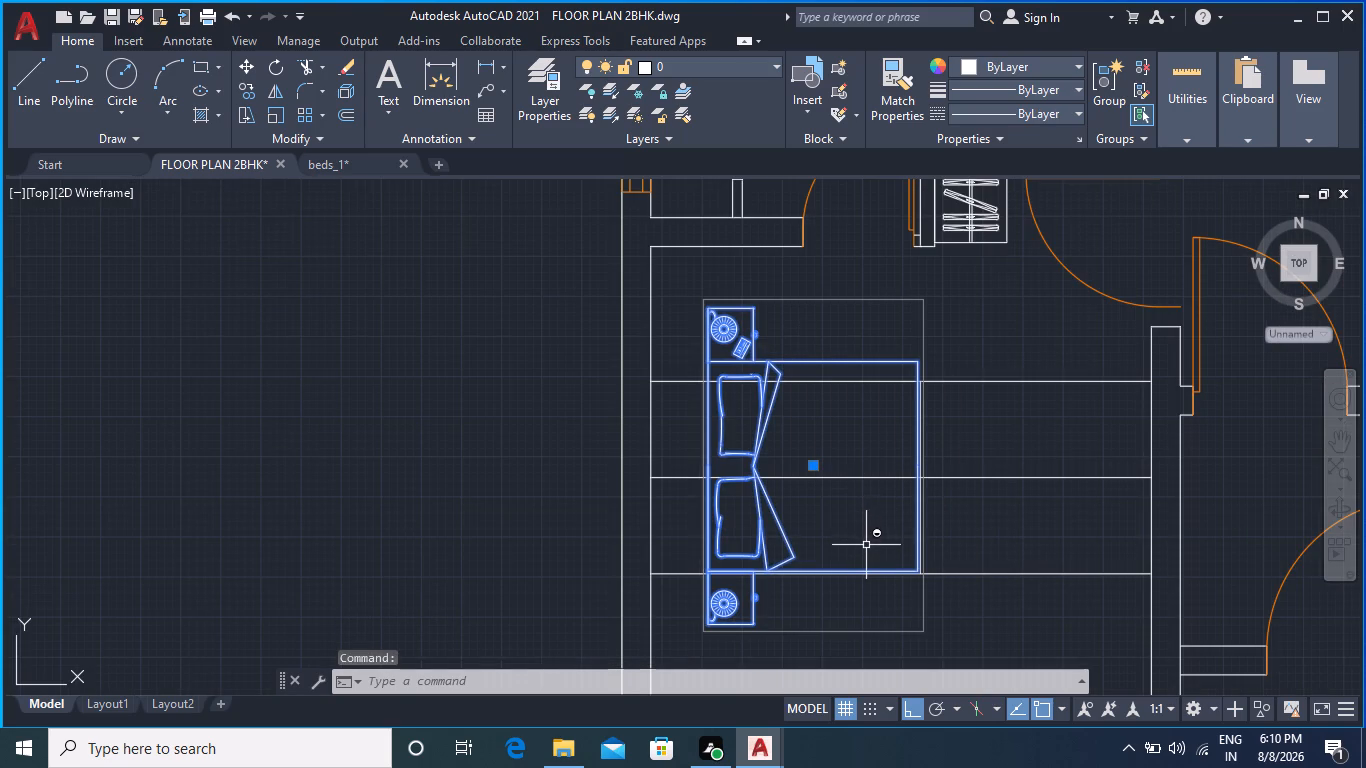
scroll(834, 567, down, 1)
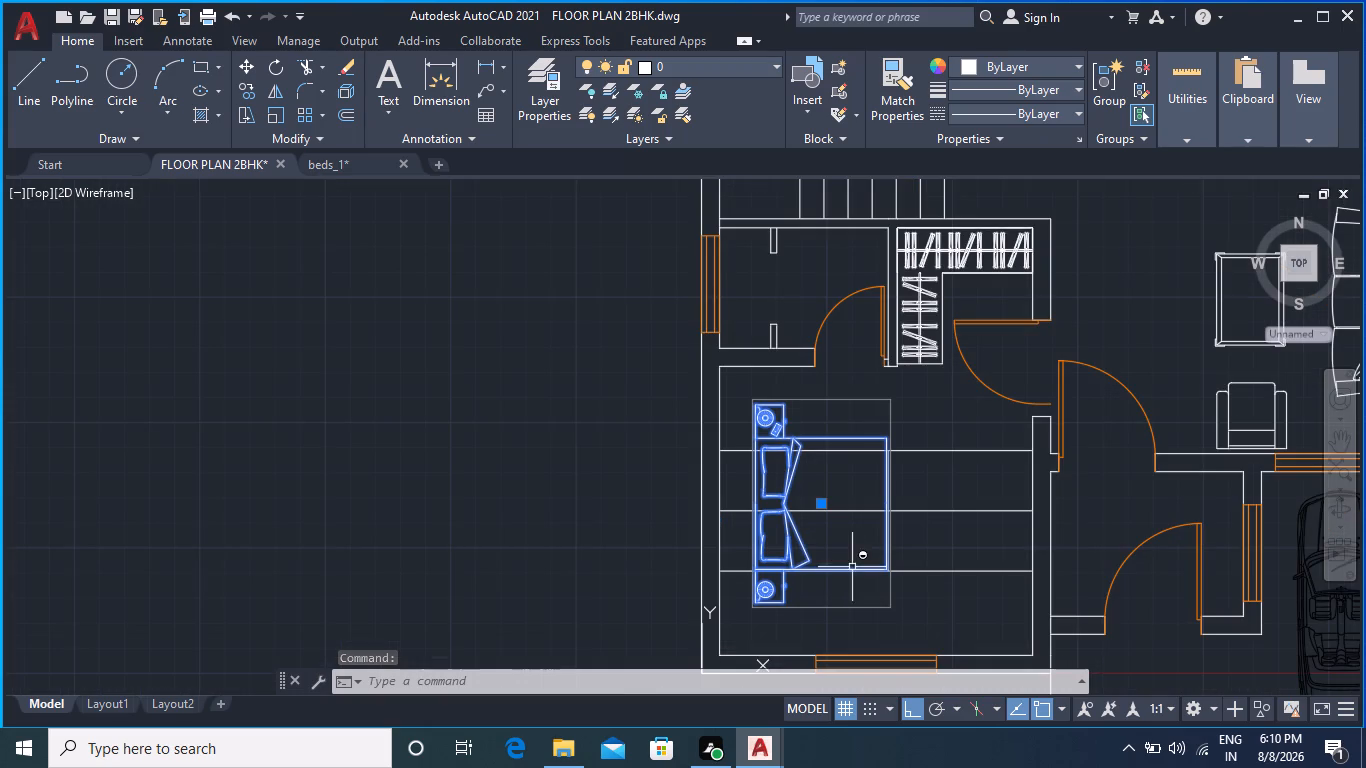
middle_drag(924, 603, 908, 539)
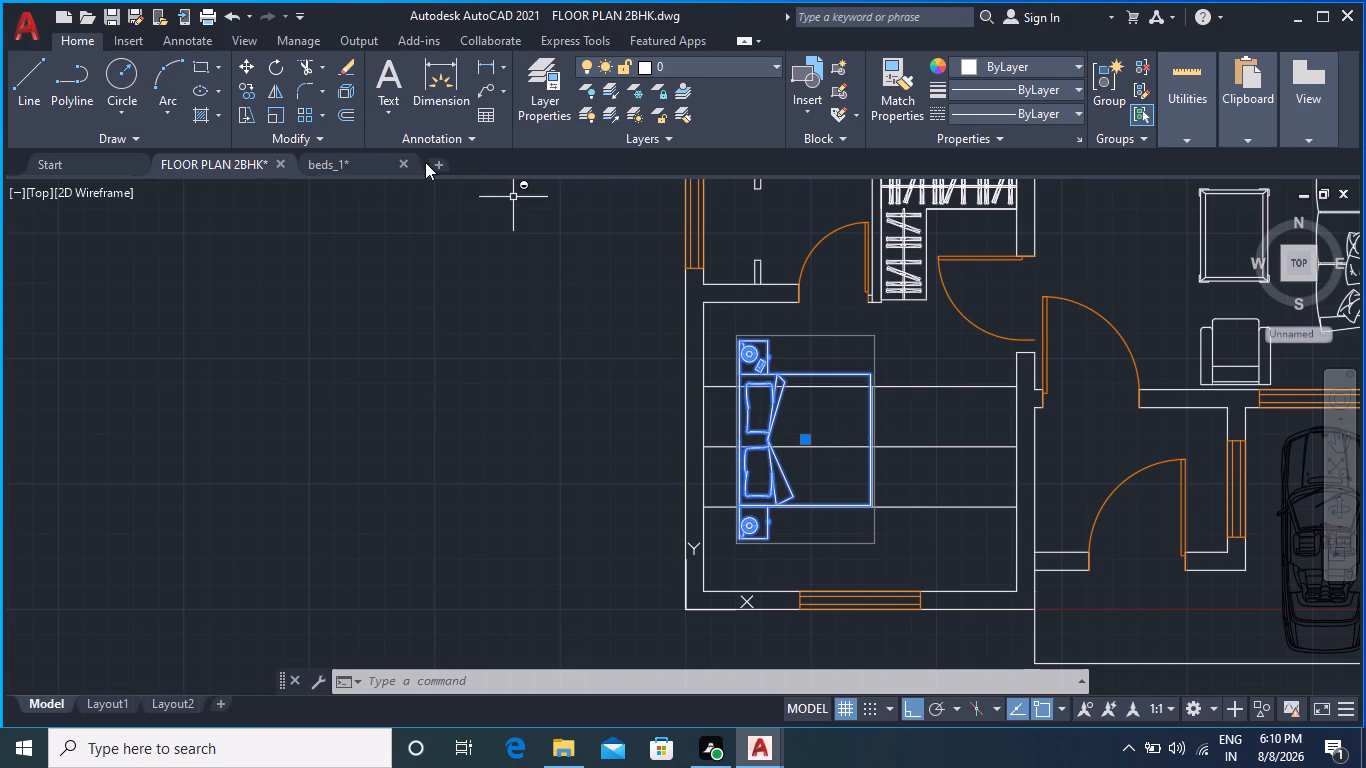
click(249, 65)
scroll(873, 513, up, 2)
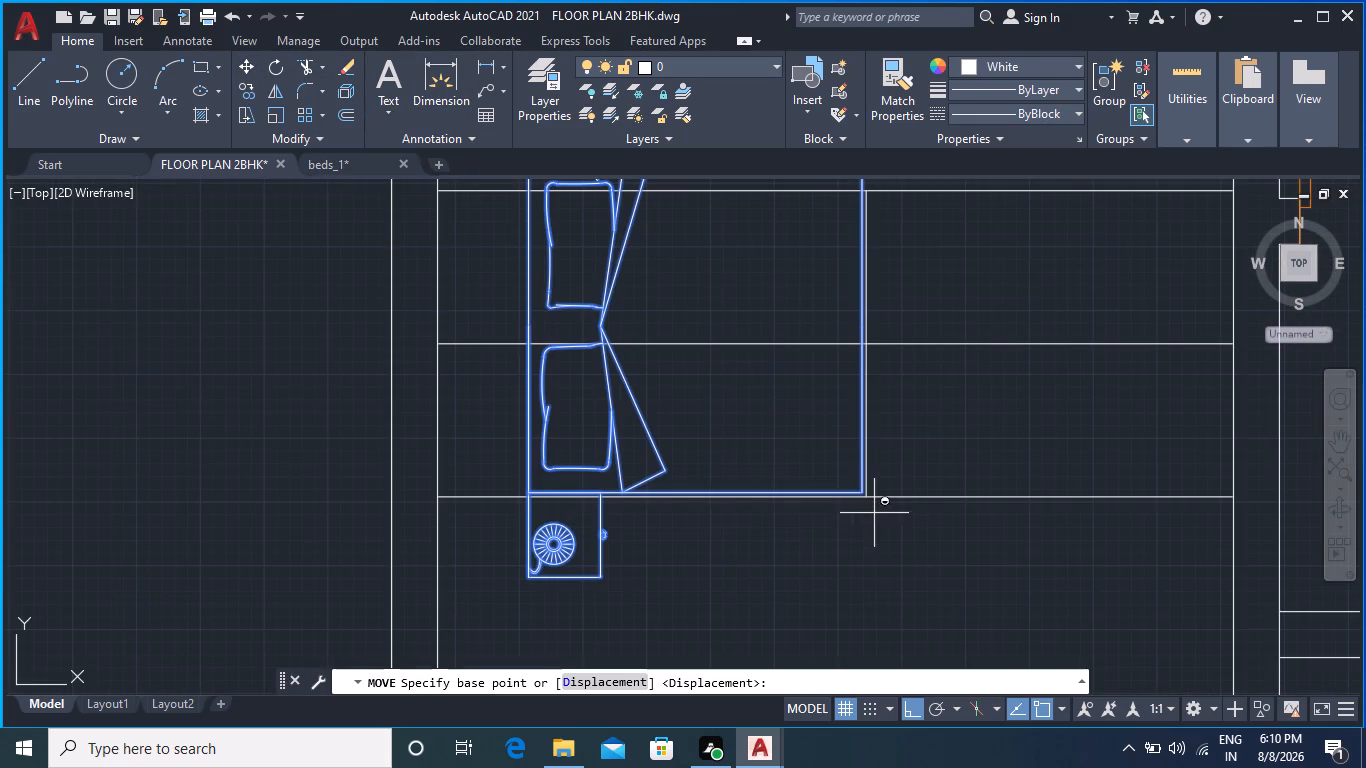
click(861, 489)
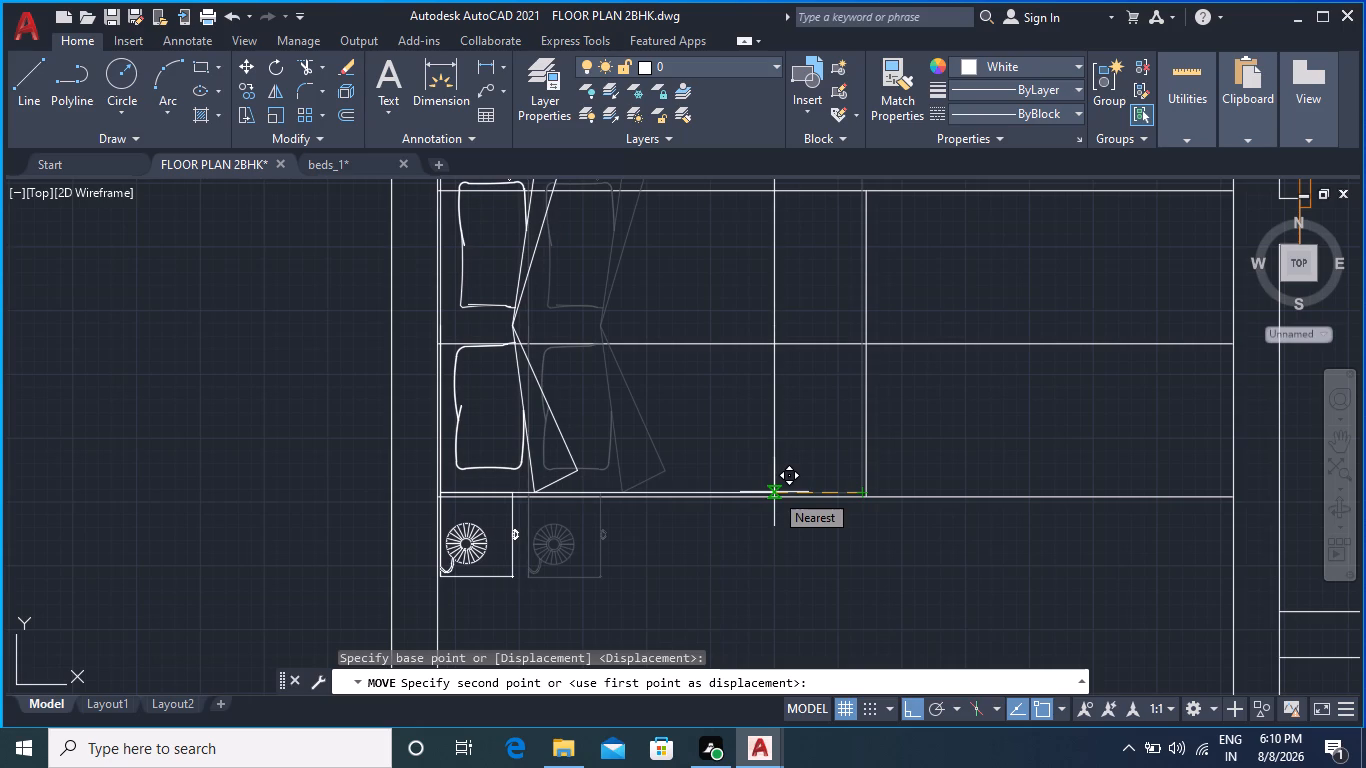
click(774, 492)
Erase the three horizontal guide lines and the vertical guide line in the lower-left bedroom.
scroll(838, 555, down, 1)
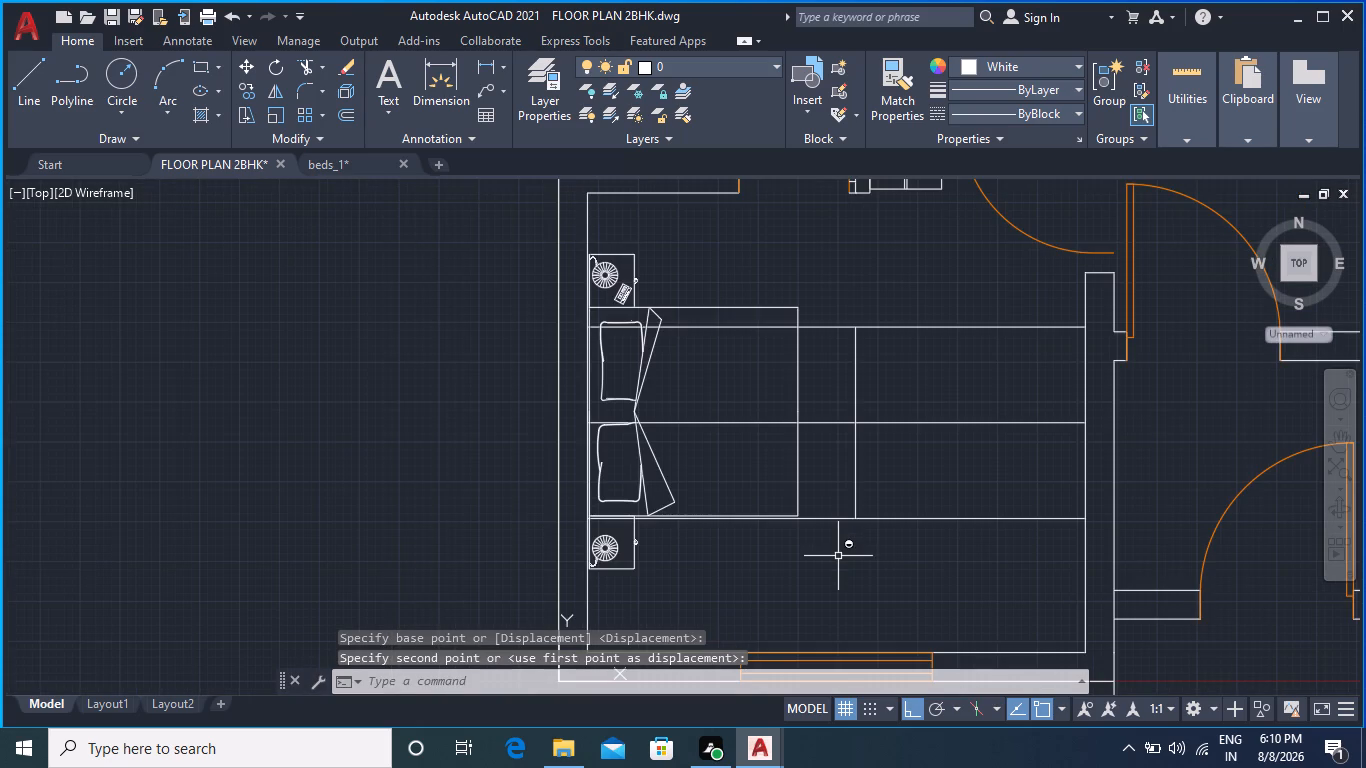
click(934, 574)
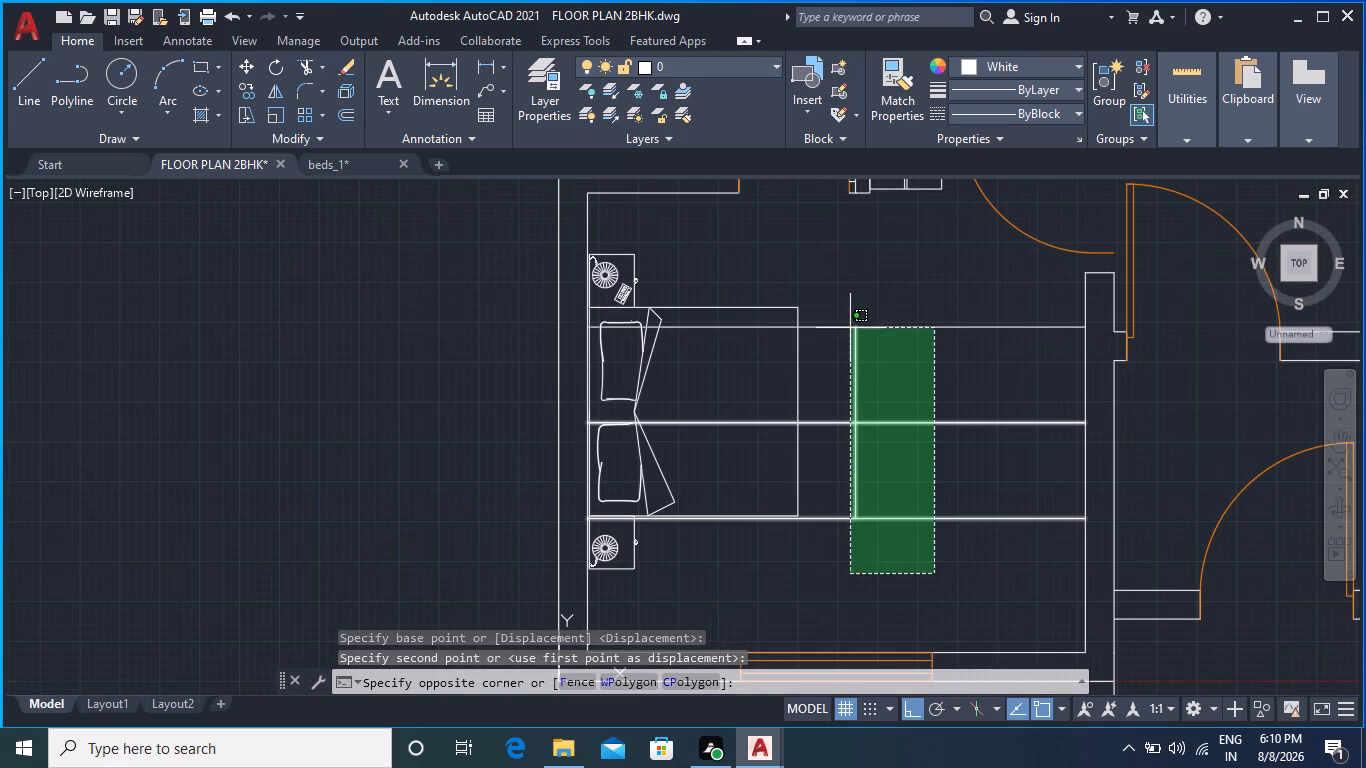
click(850, 294)
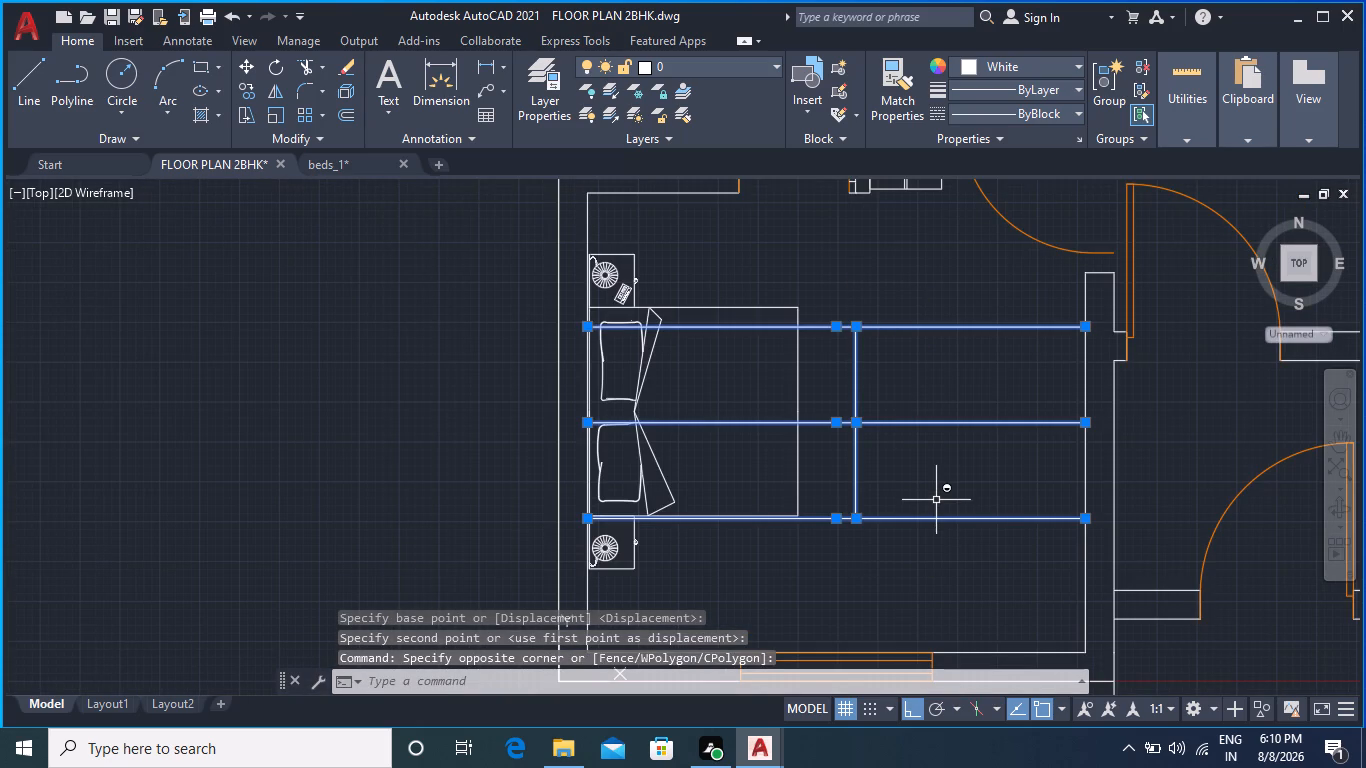
key(Delete)
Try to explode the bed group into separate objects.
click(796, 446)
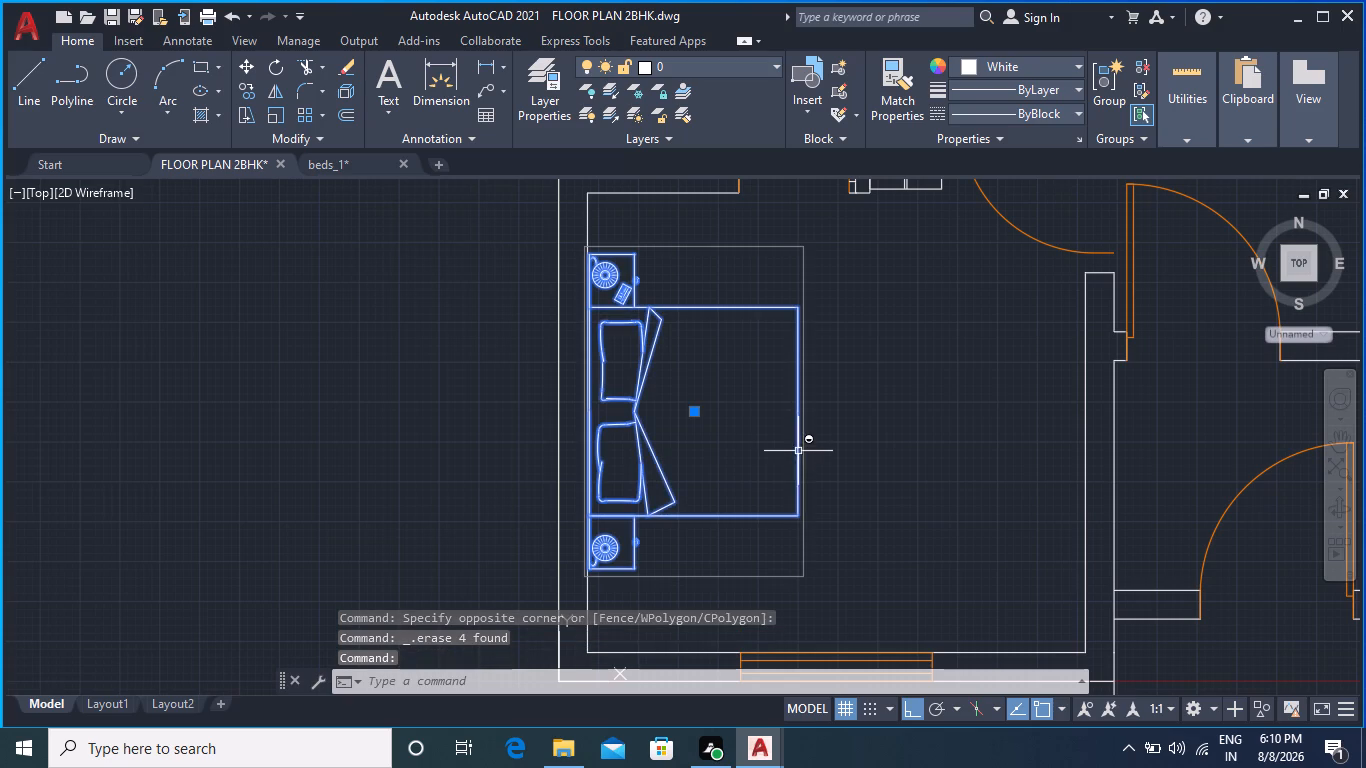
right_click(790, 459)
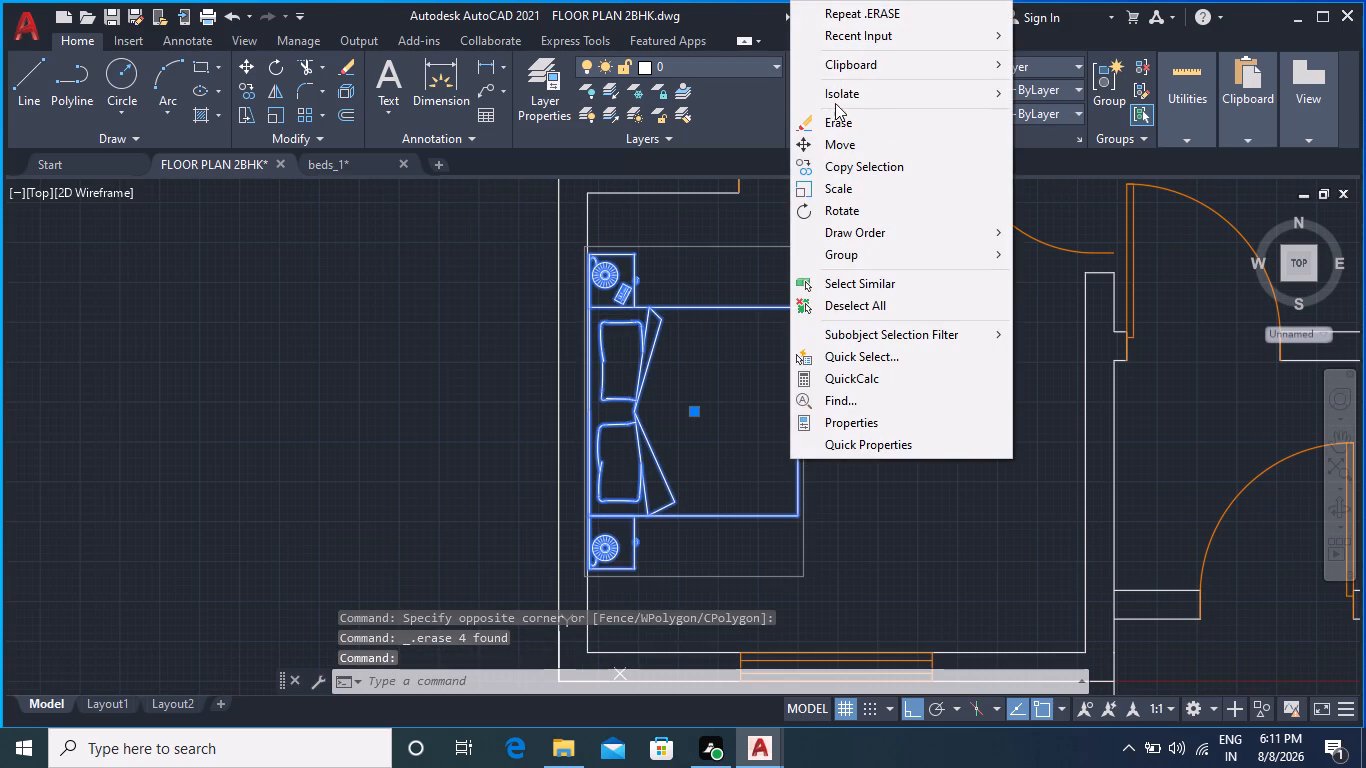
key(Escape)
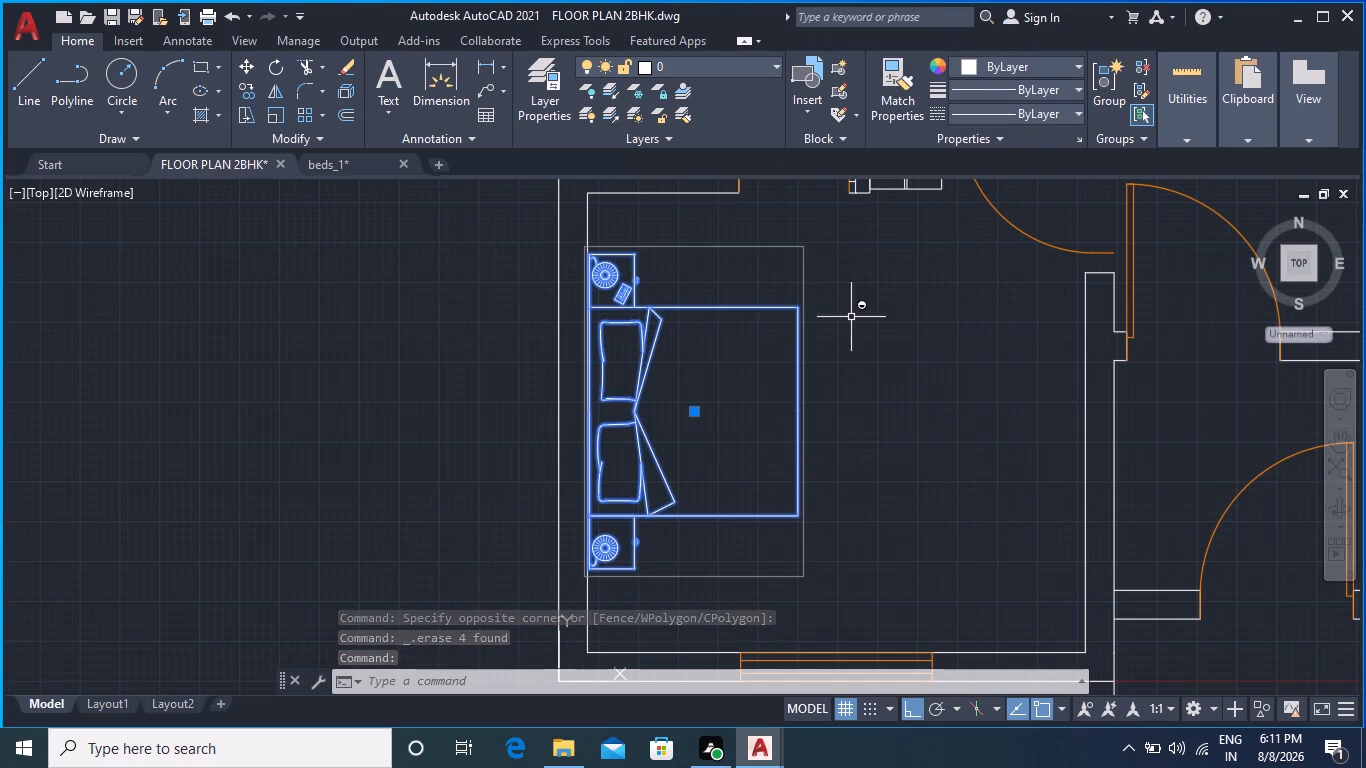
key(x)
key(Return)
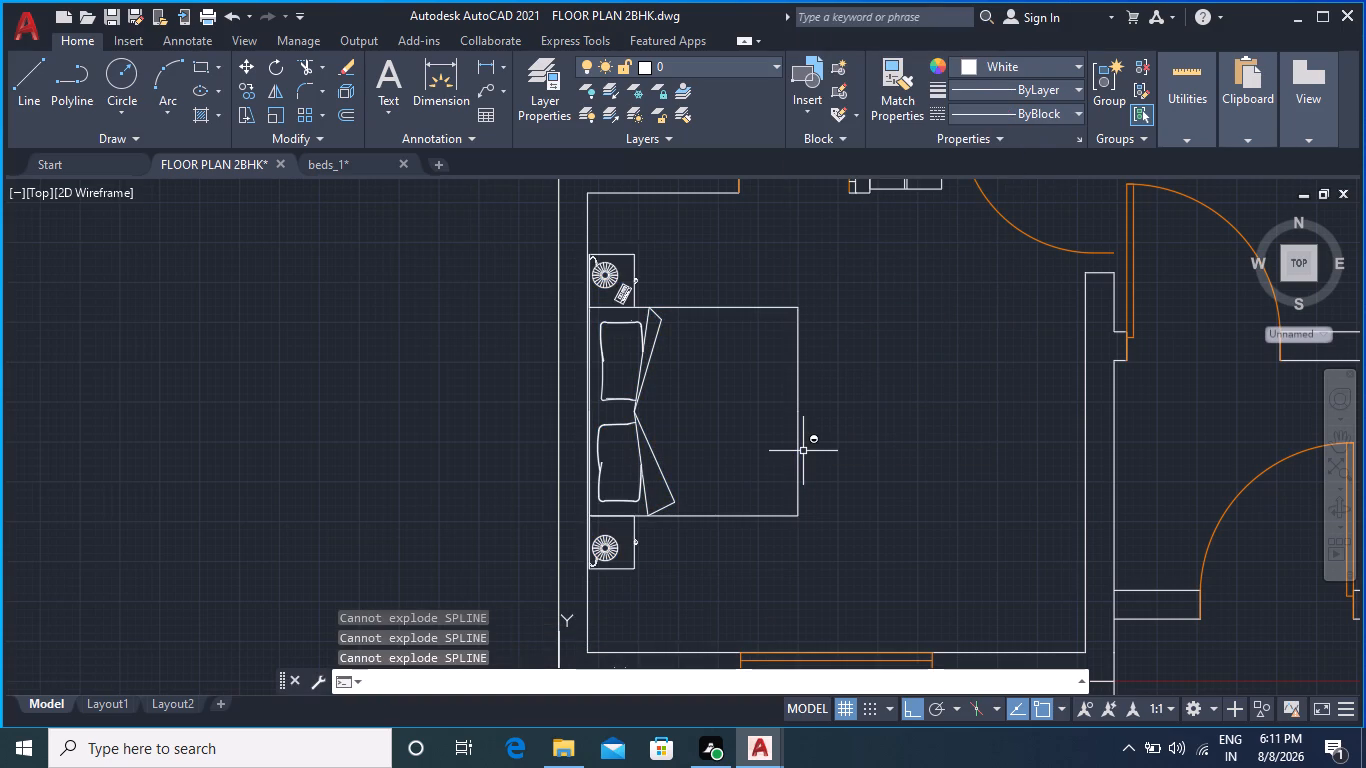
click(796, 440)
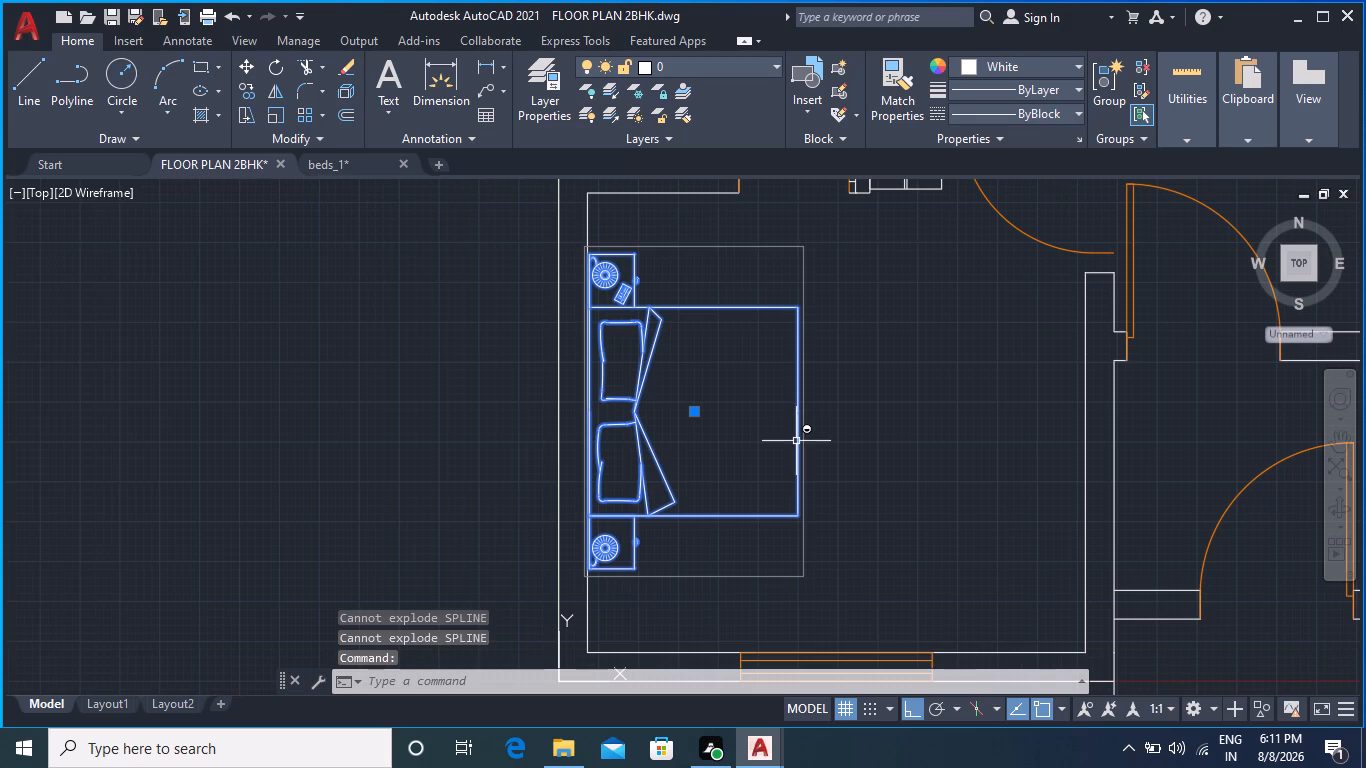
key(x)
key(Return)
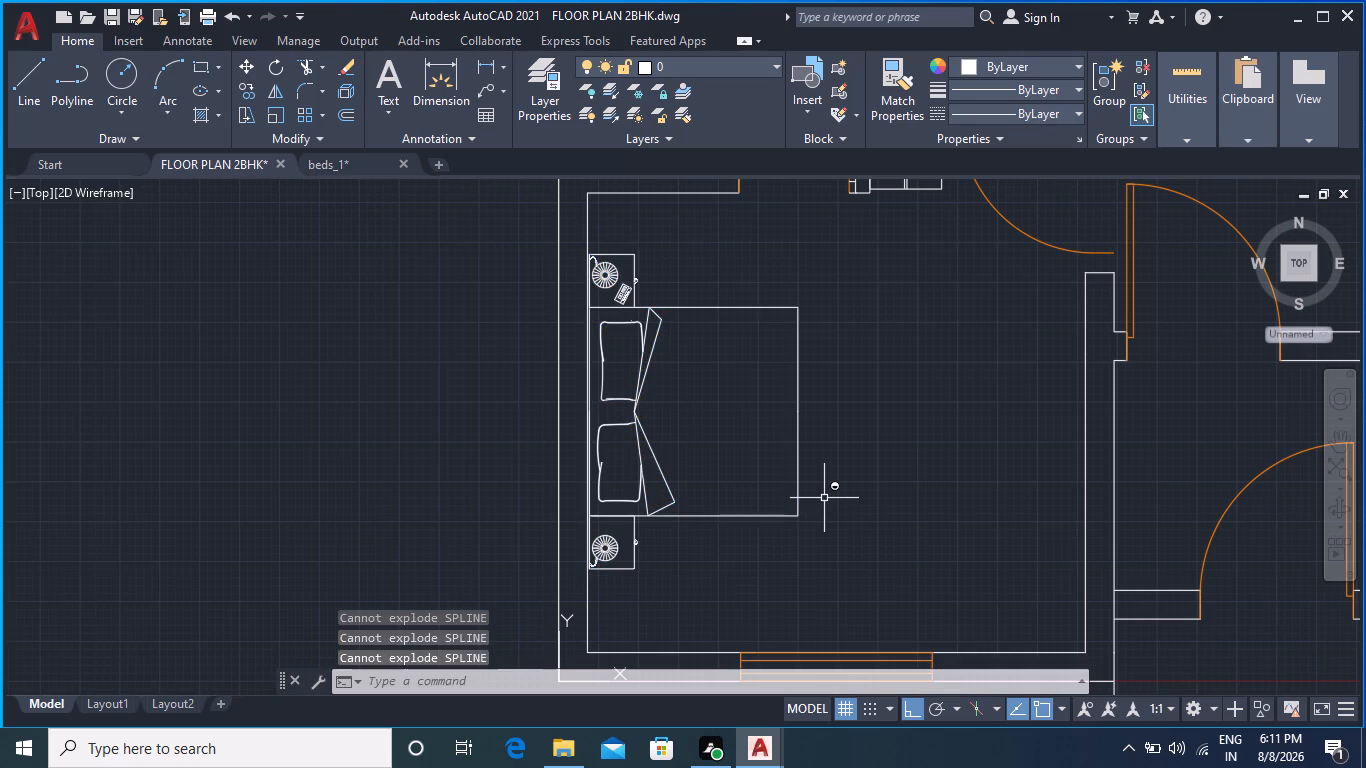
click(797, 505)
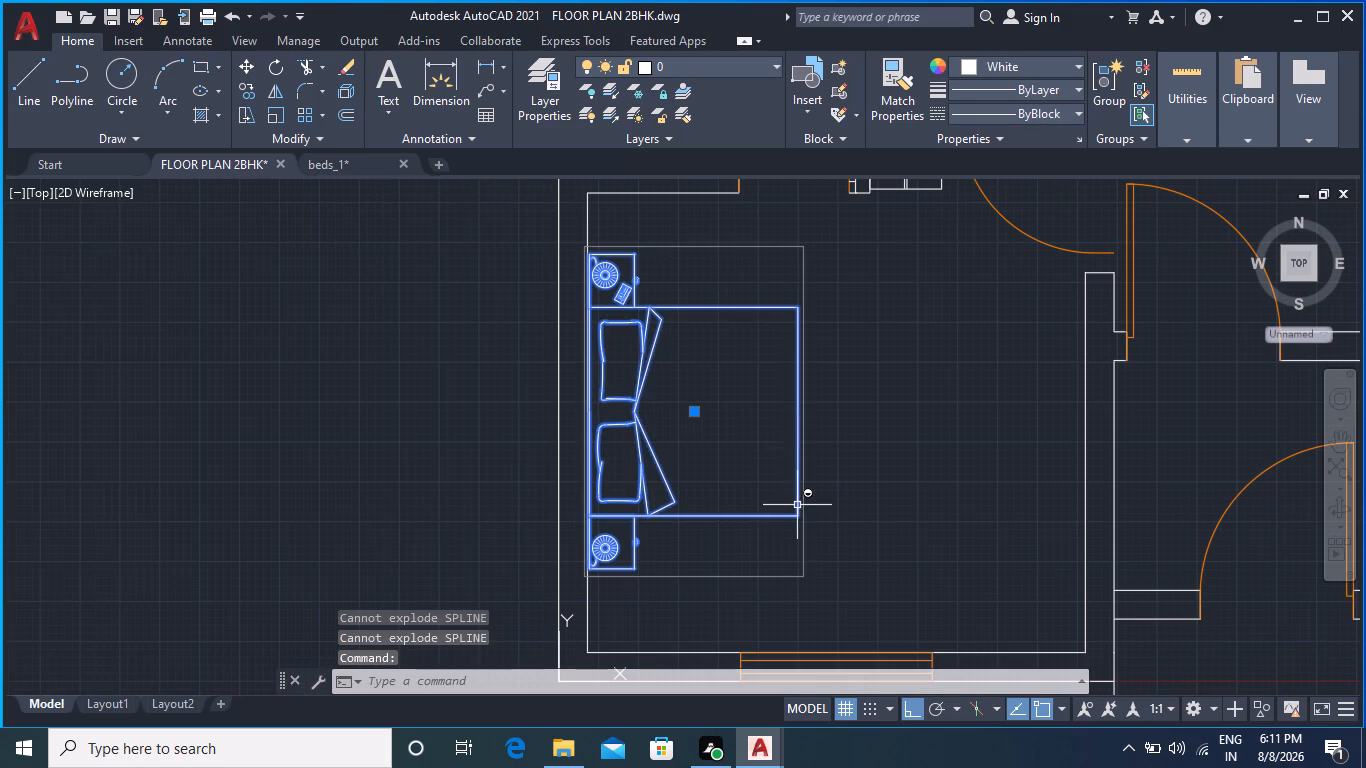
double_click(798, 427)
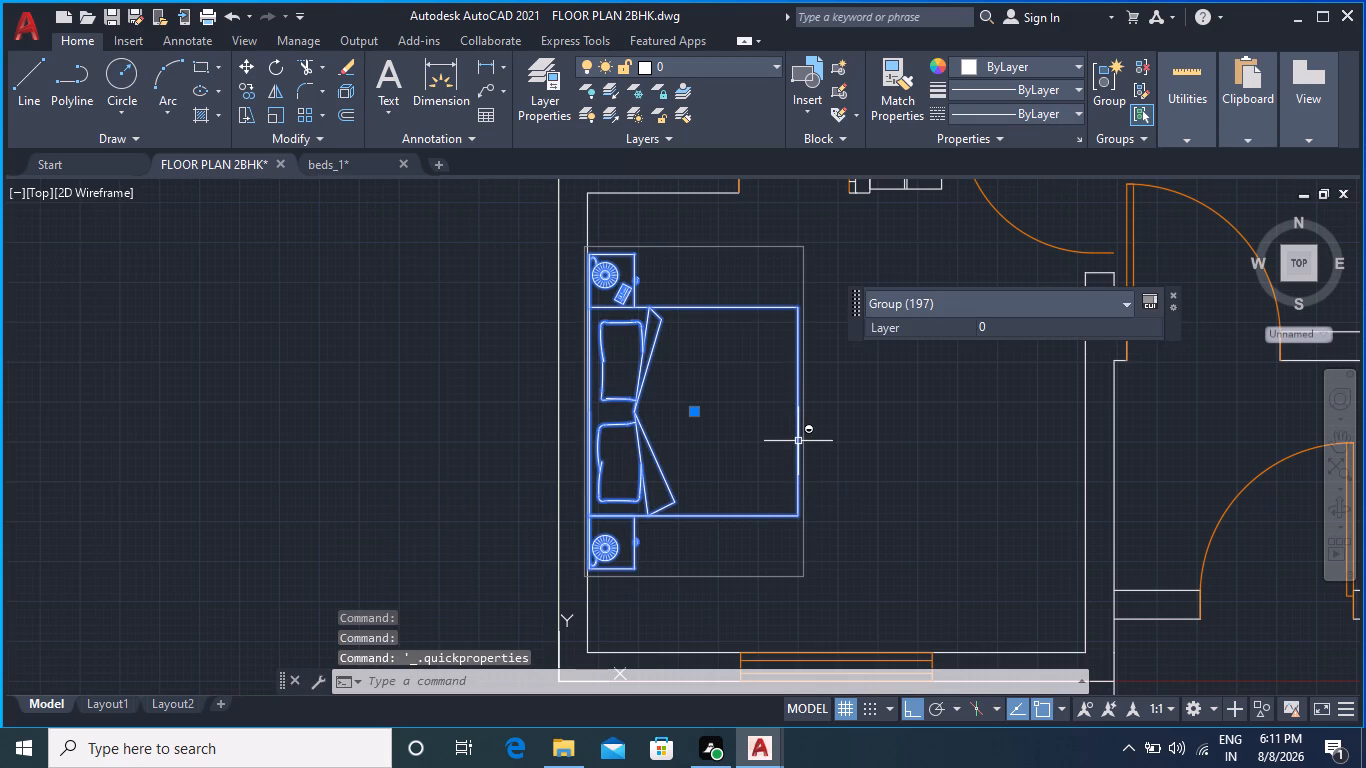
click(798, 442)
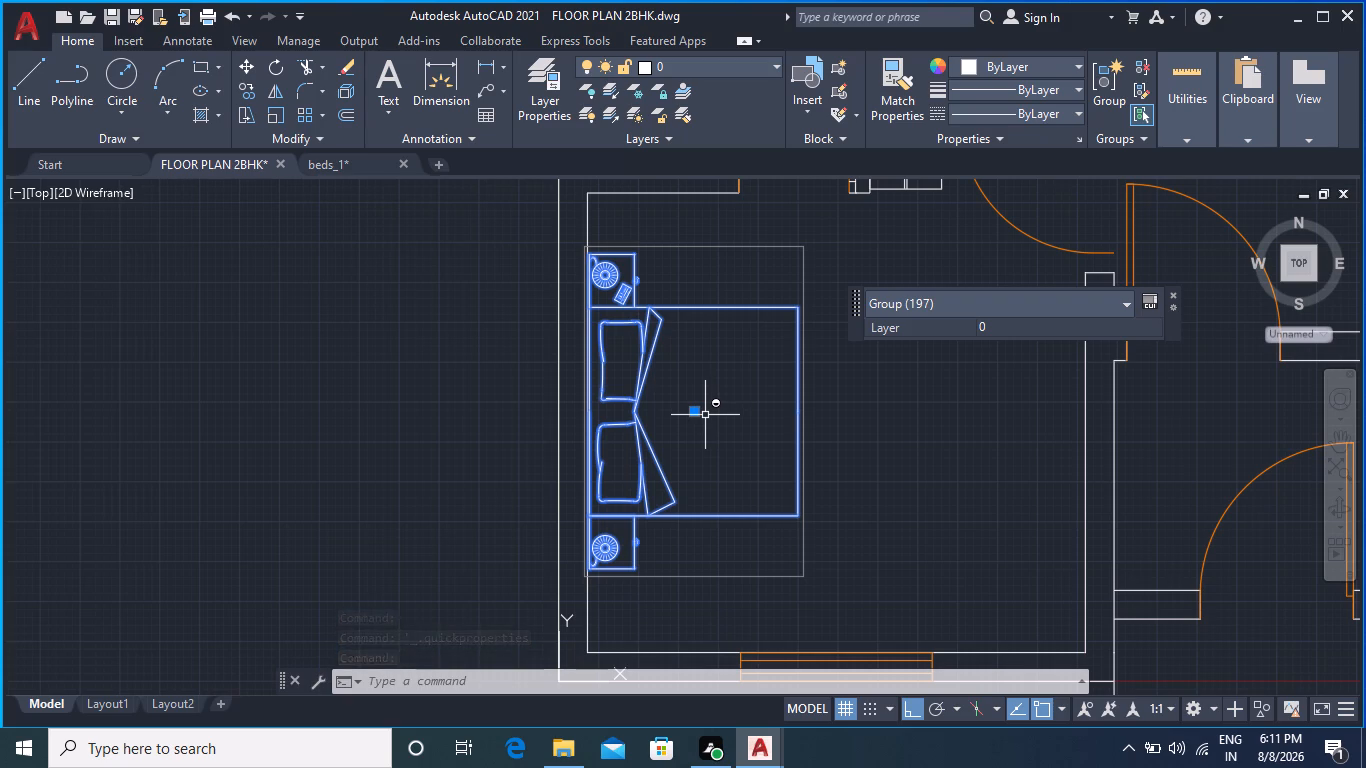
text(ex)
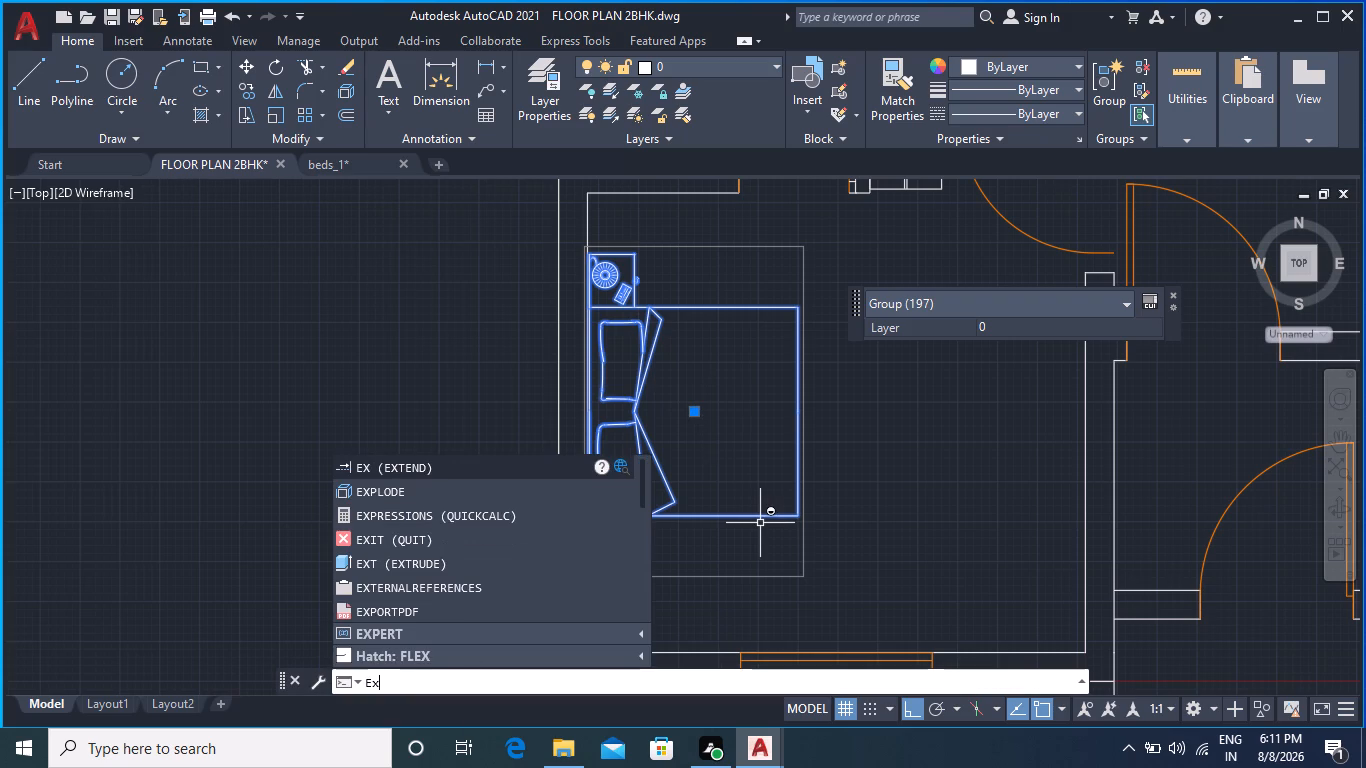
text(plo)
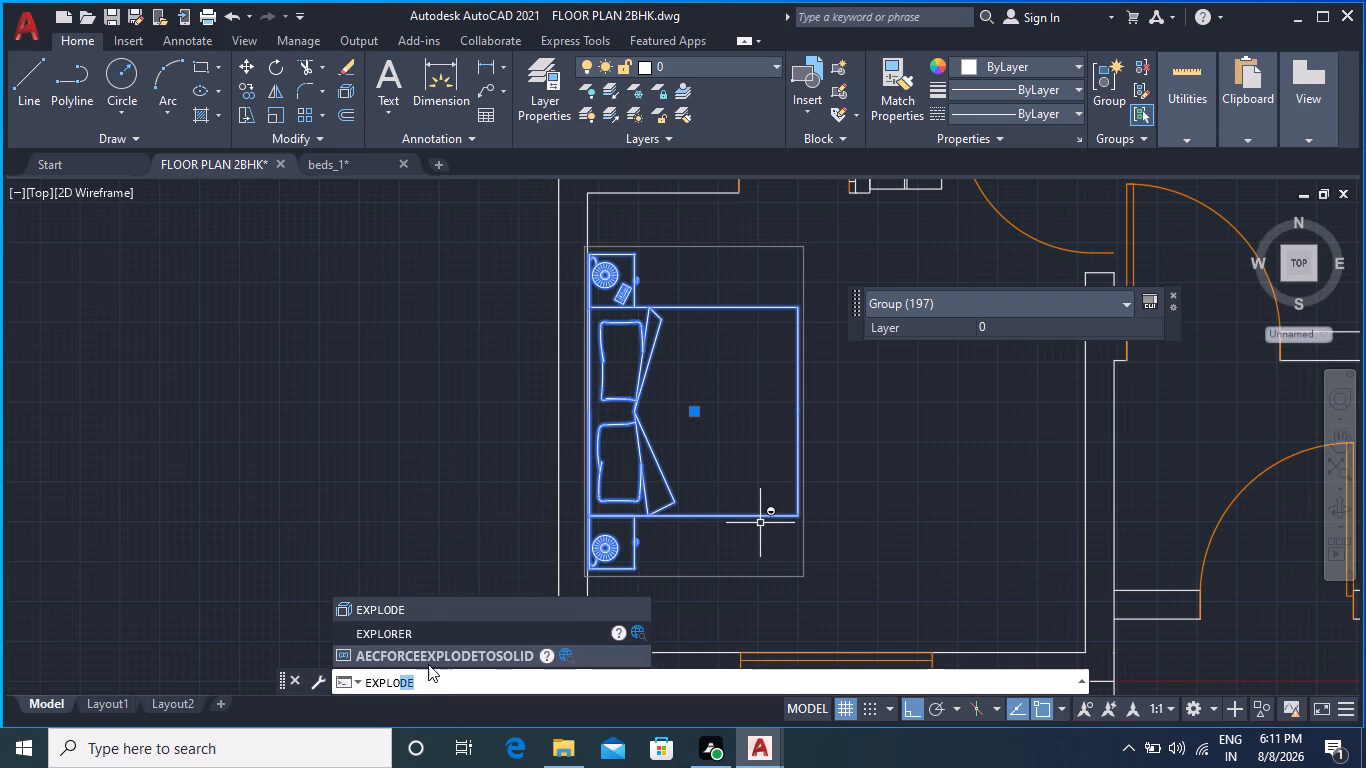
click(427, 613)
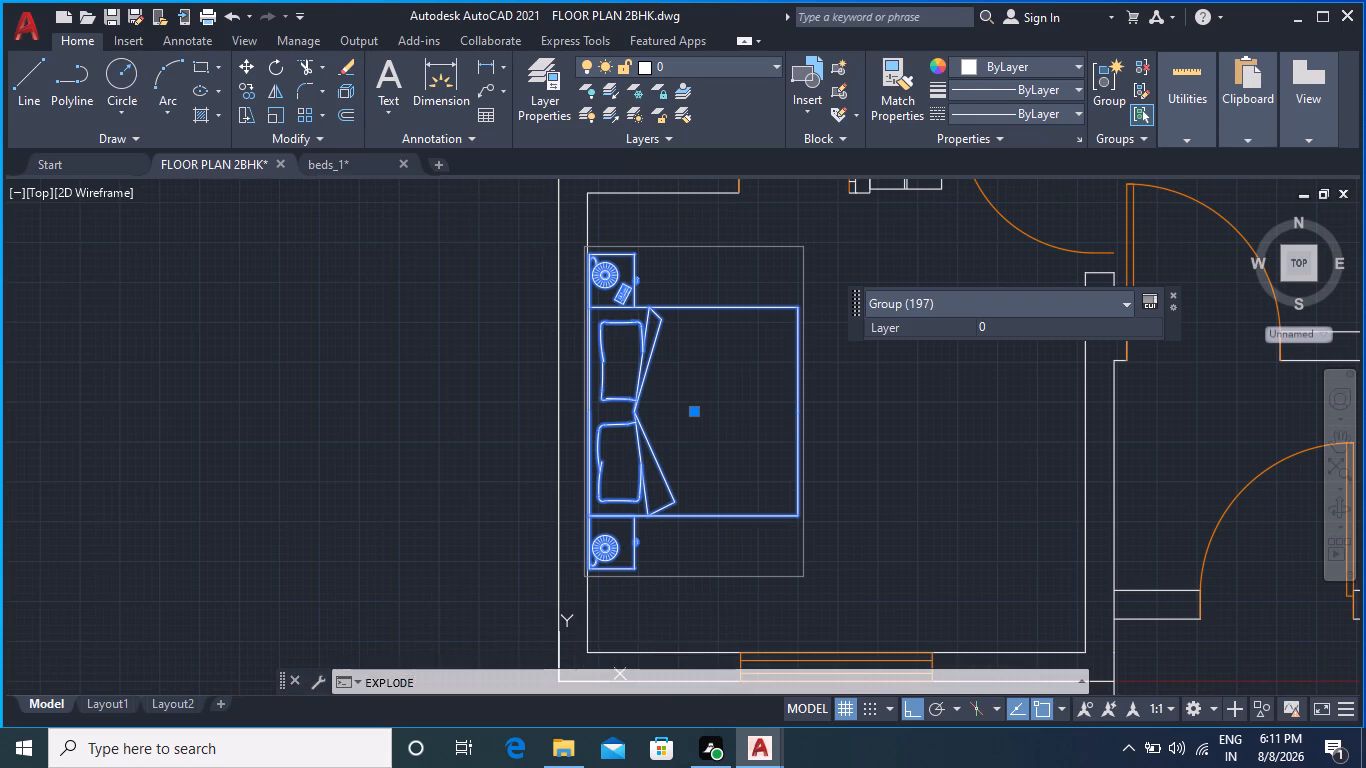
Shift the bed group slightly to the right by its centre grip, leaving a small gap from the bedroom's left wall.
click(796, 445)
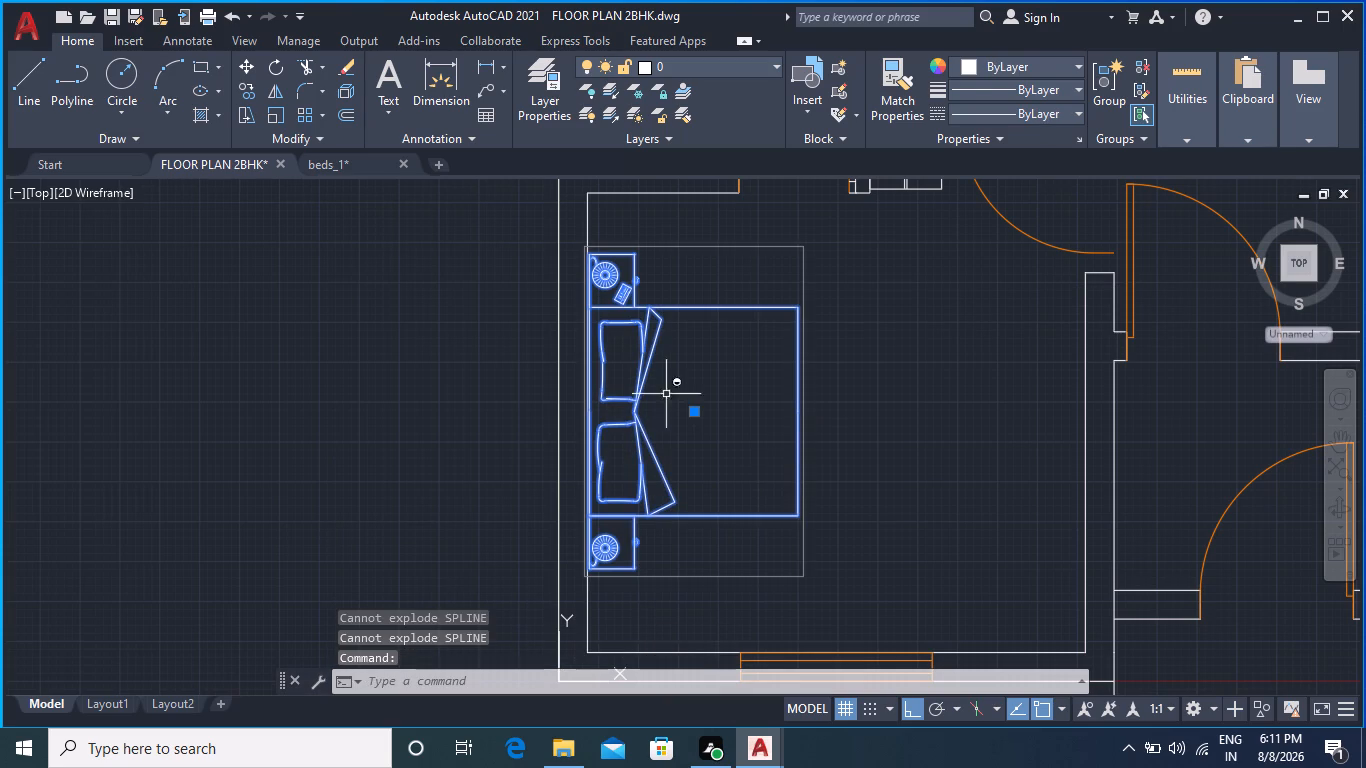
click(692, 412)
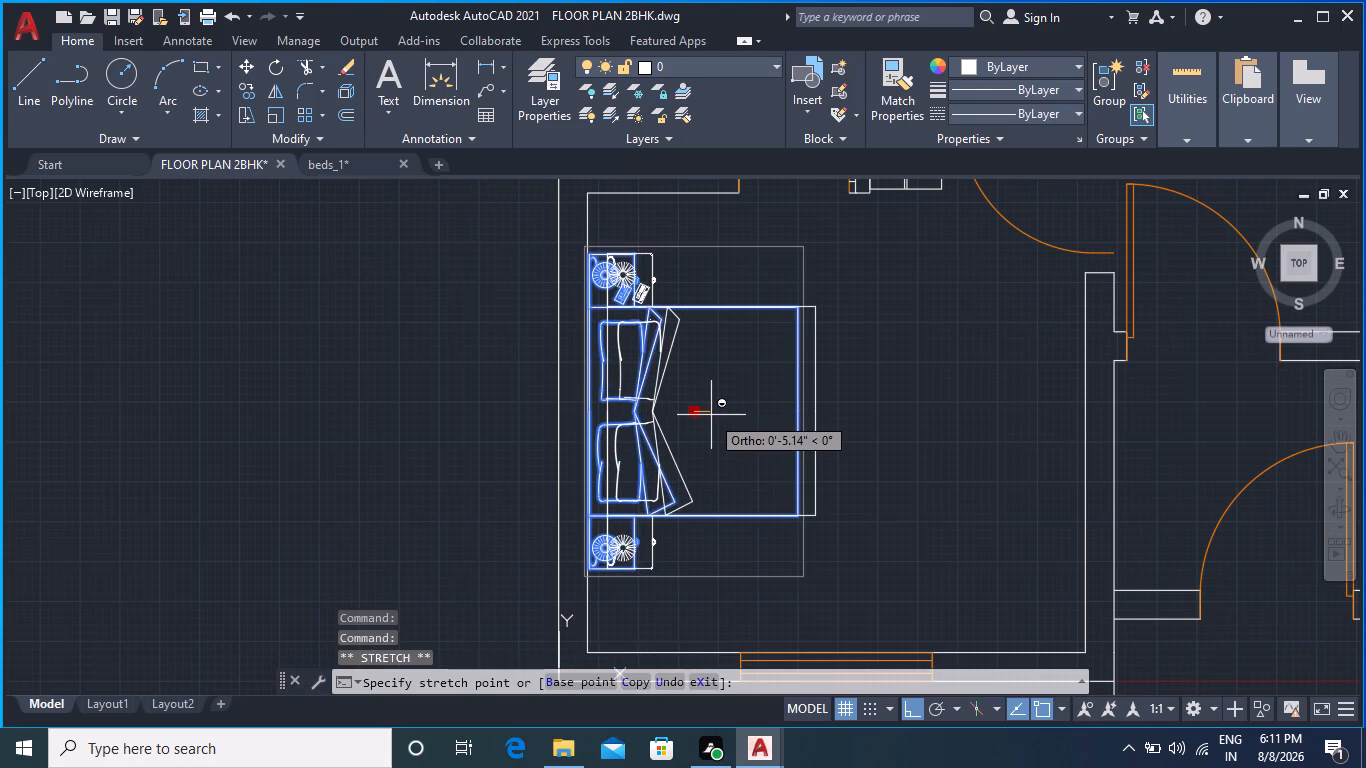
click(703, 415)
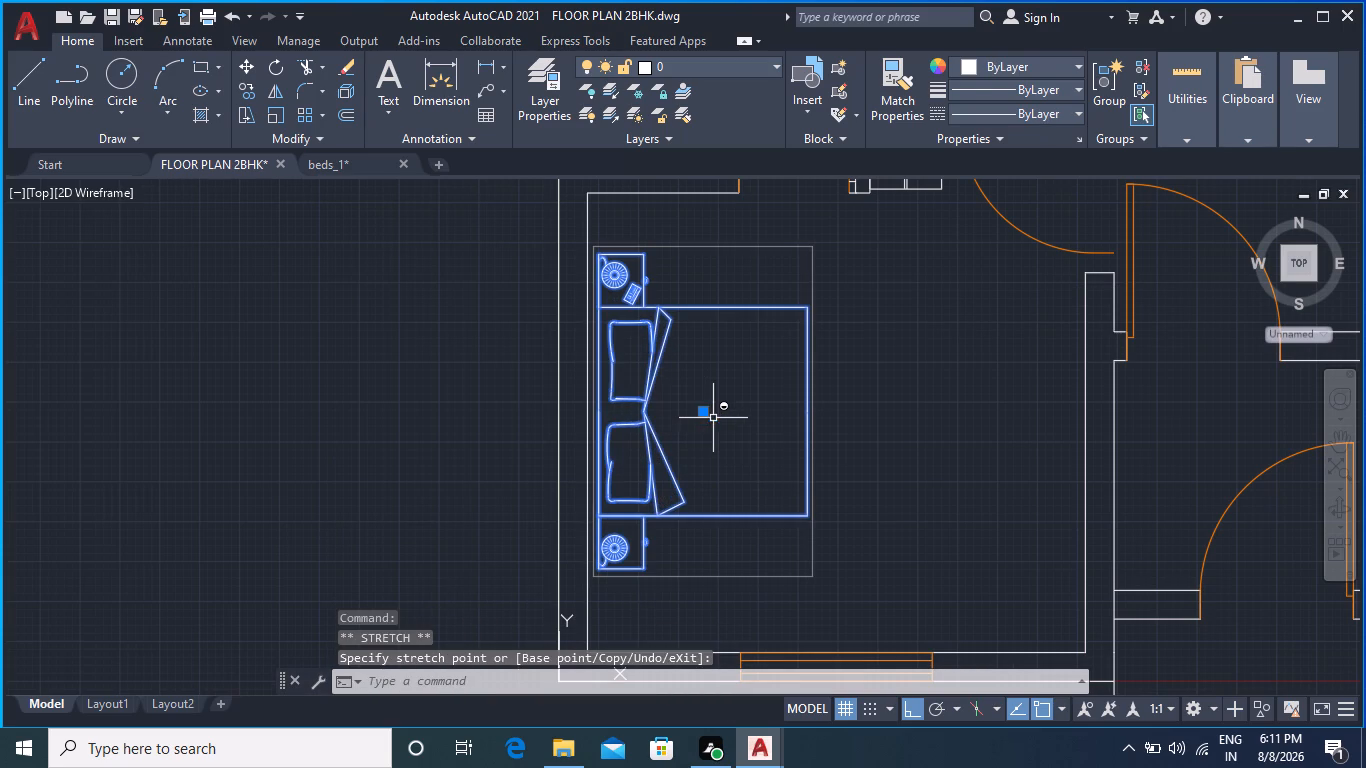
key(Escape)
key(Escape)
key(Escape)
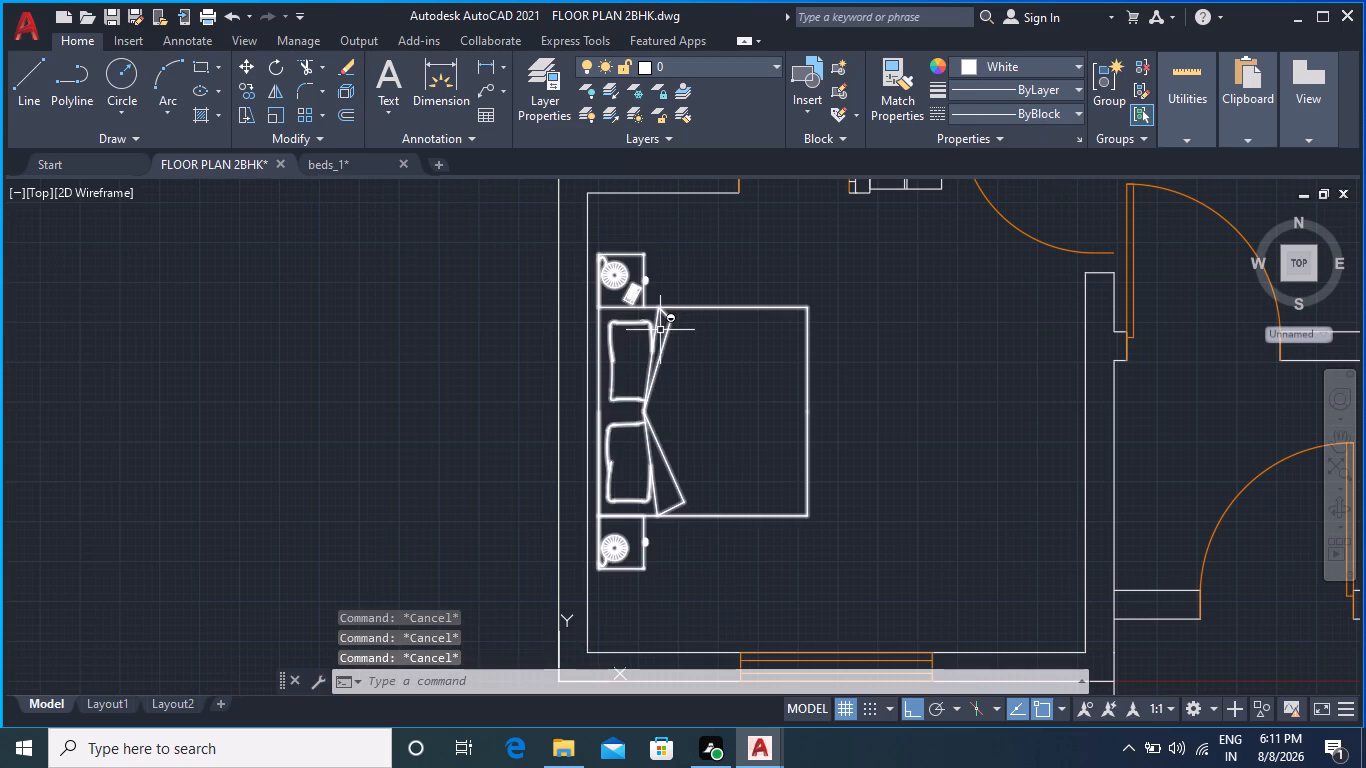
Ungroup the double bed and its two lamp tables.
scroll(834, 441, down, 1)
middle_drag(840, 462, 780, 447)
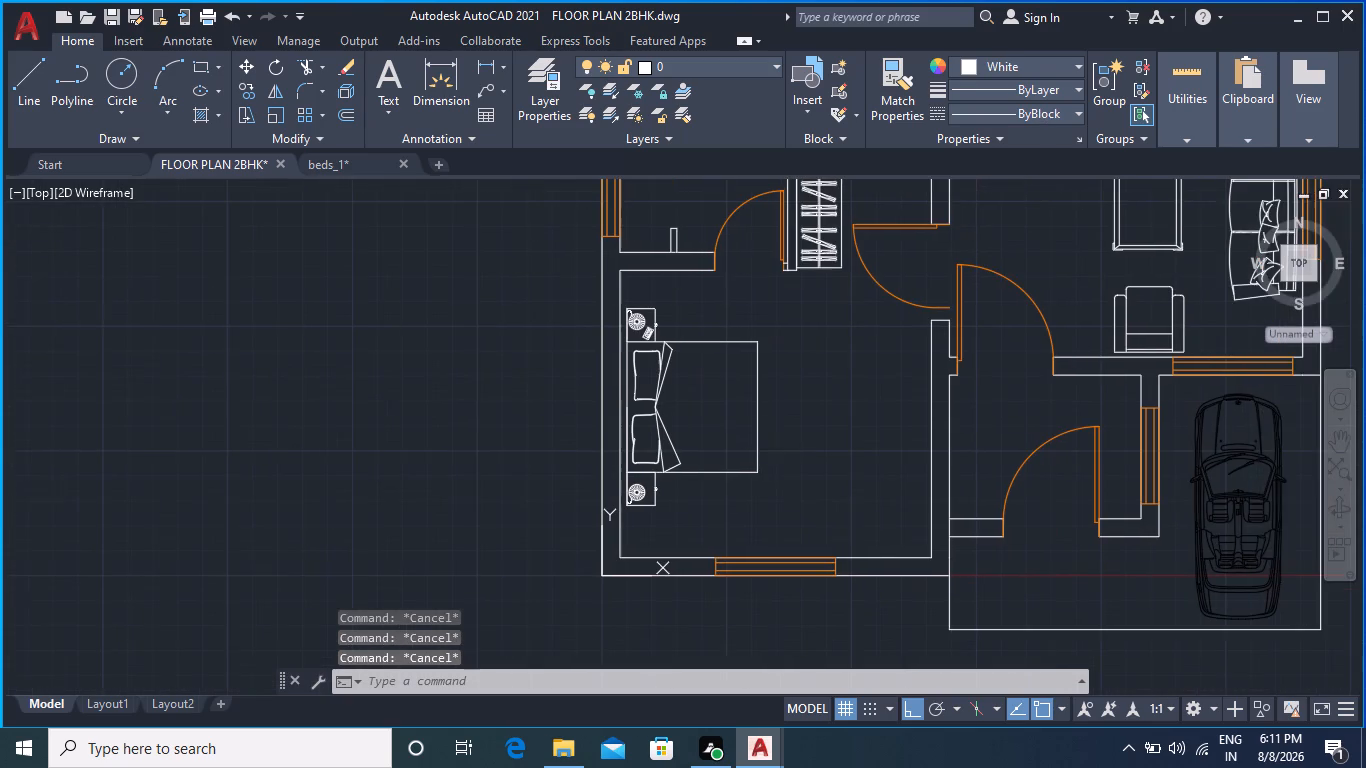
scroll(768, 450, up, 2)
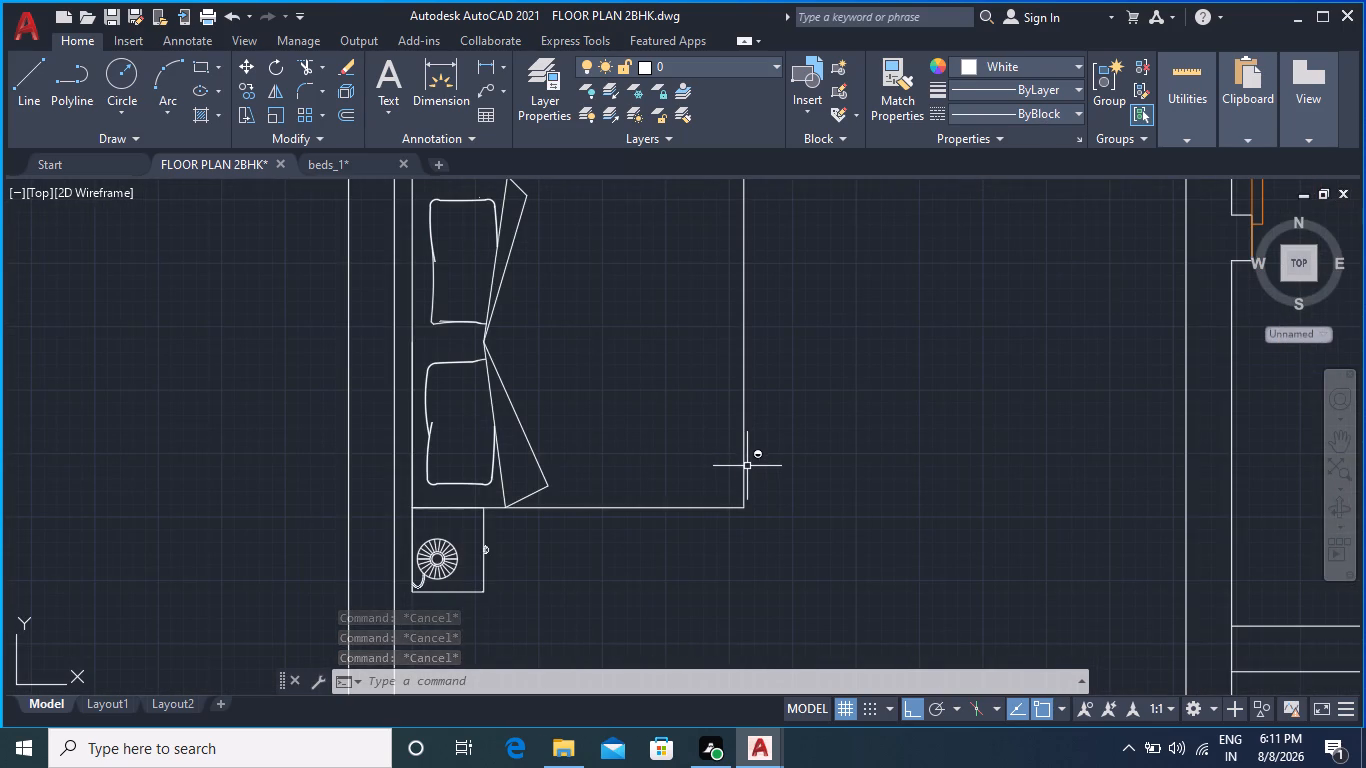
click(745, 472)
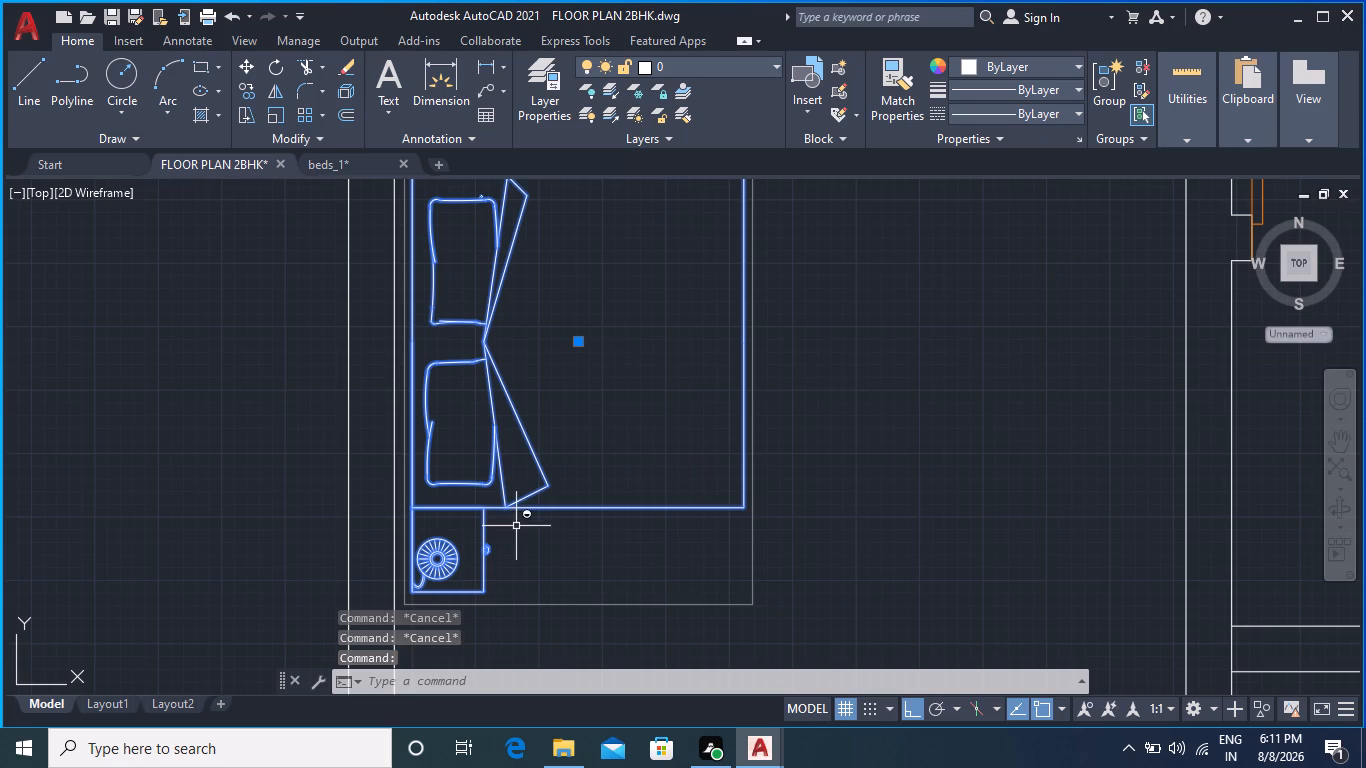
right_click(613, 508)
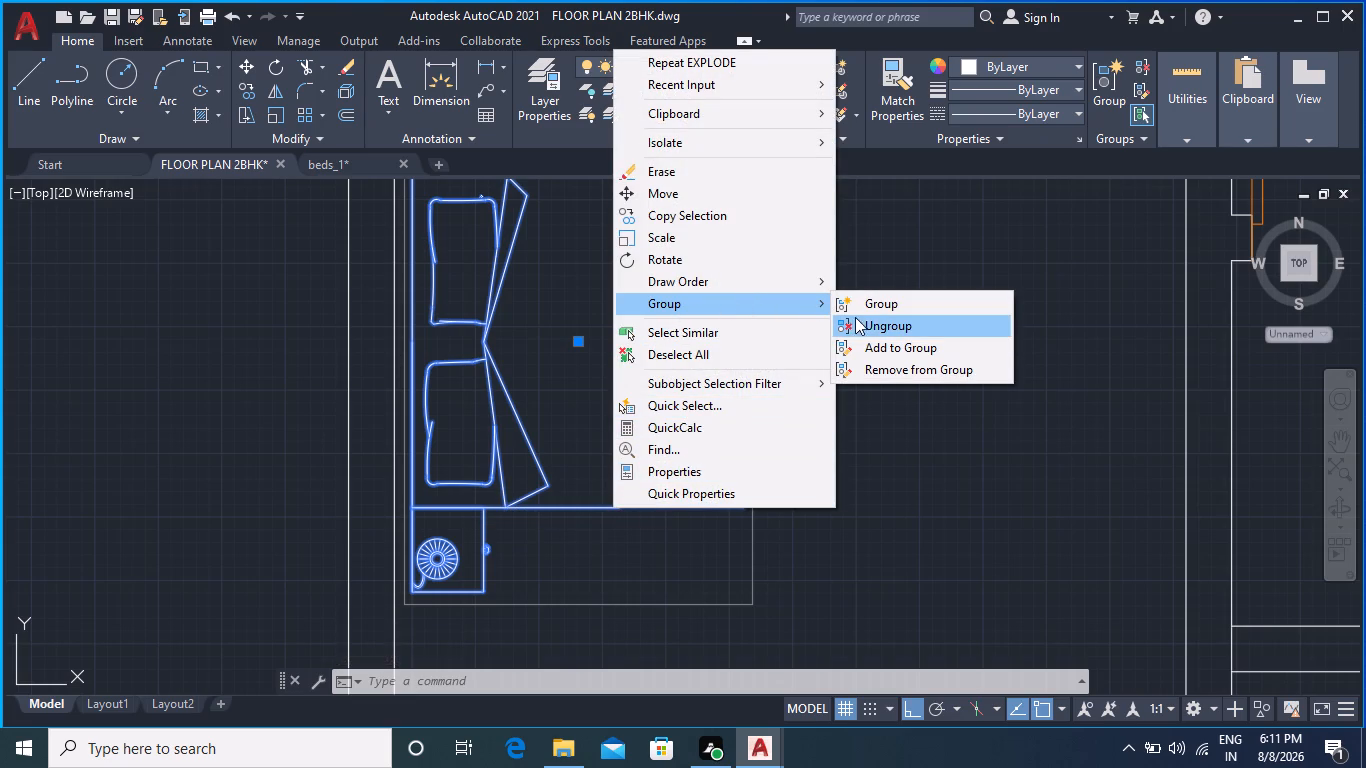
click(862, 323)
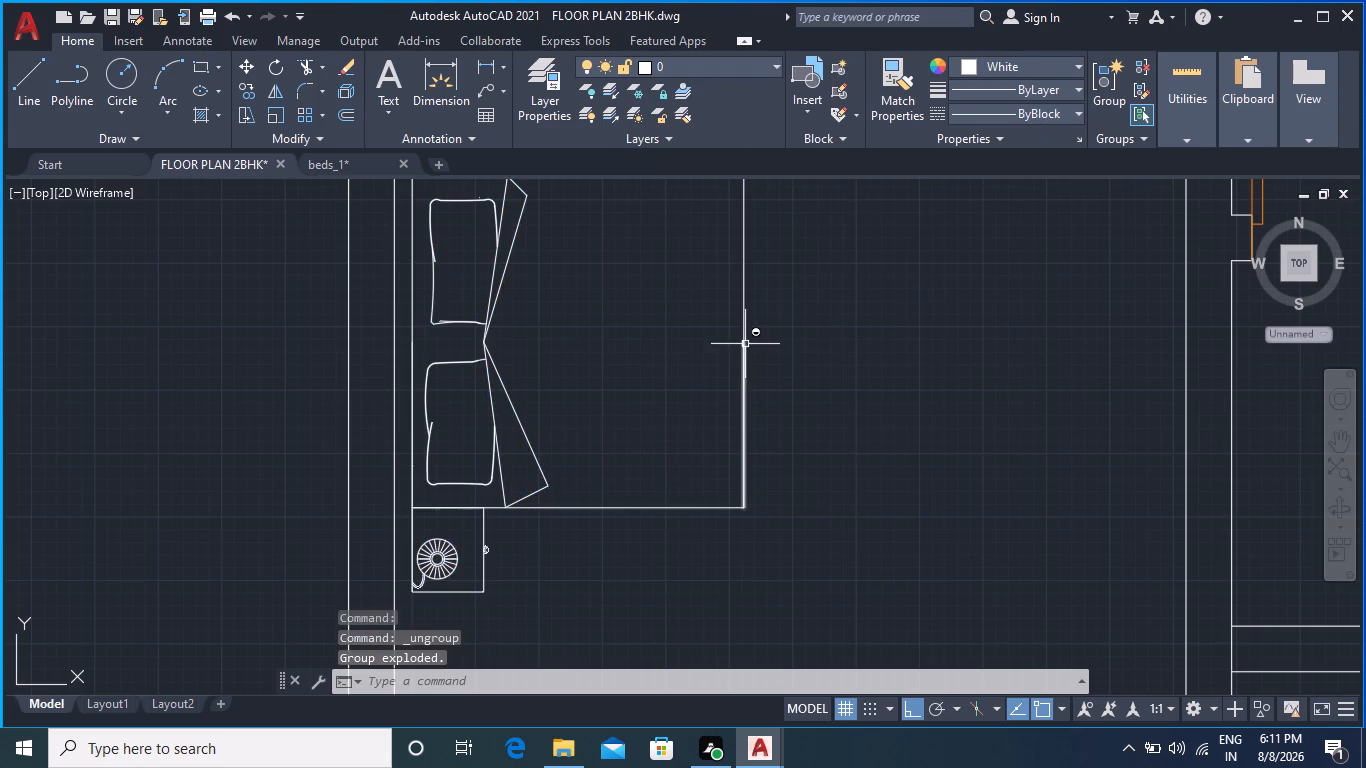
Join the two collinear segments of the double bed's foot edge into a single line.
scroll(750, 353, down, 1)
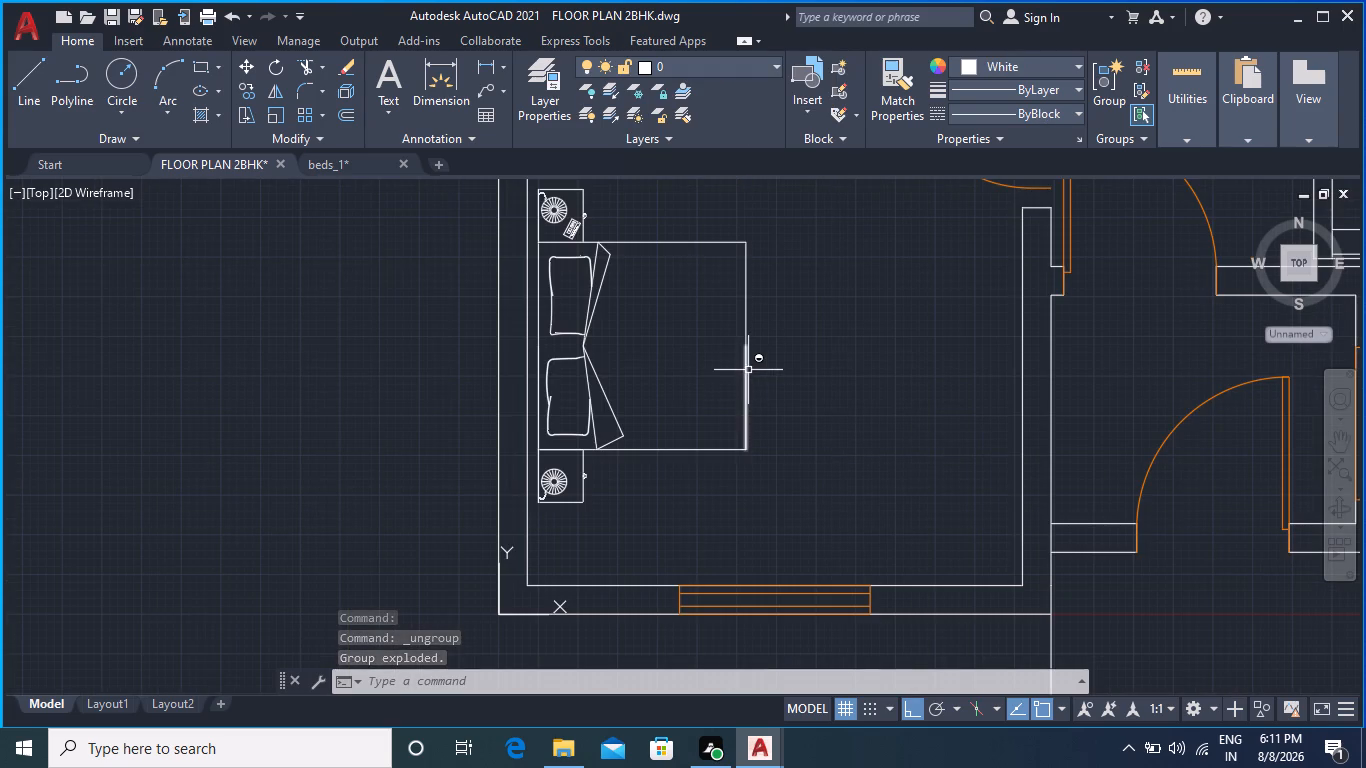
click(747, 372)
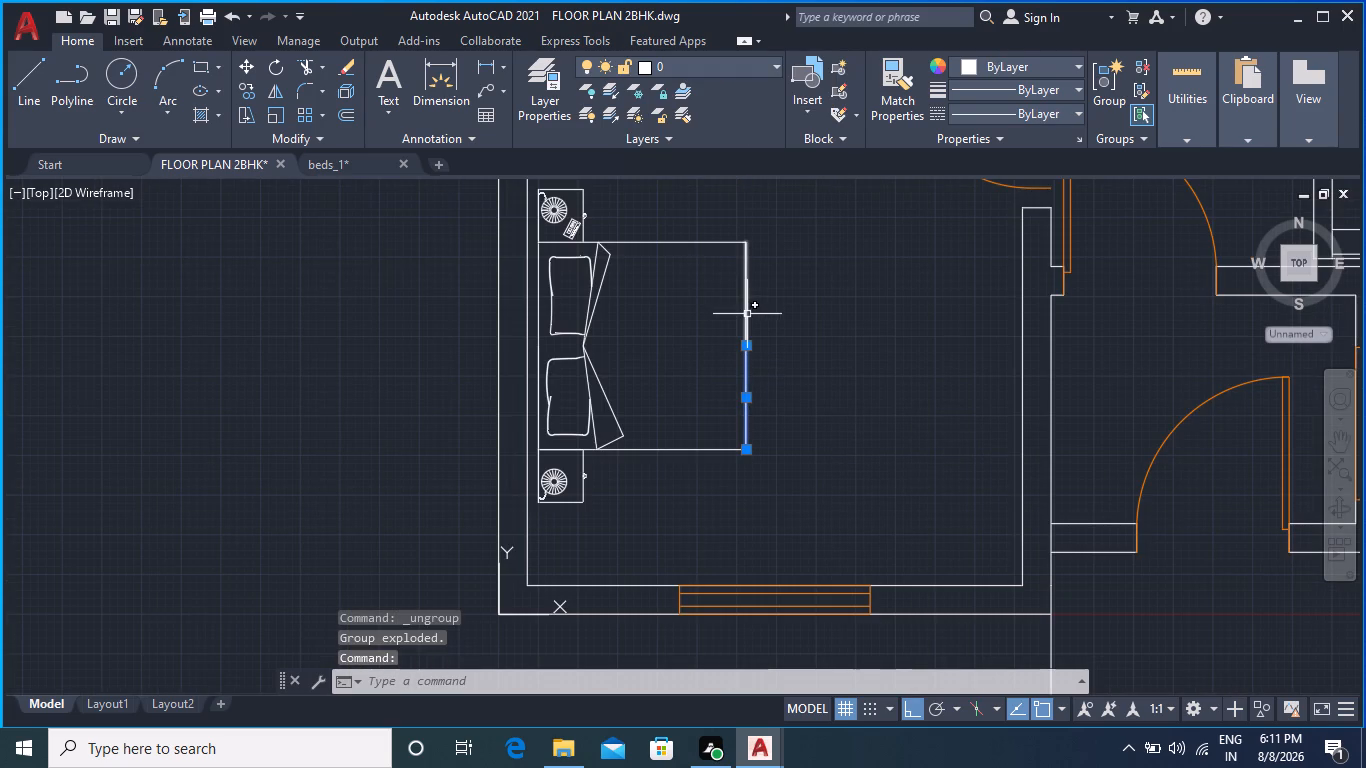
click(747, 314)
right_click(746, 319)
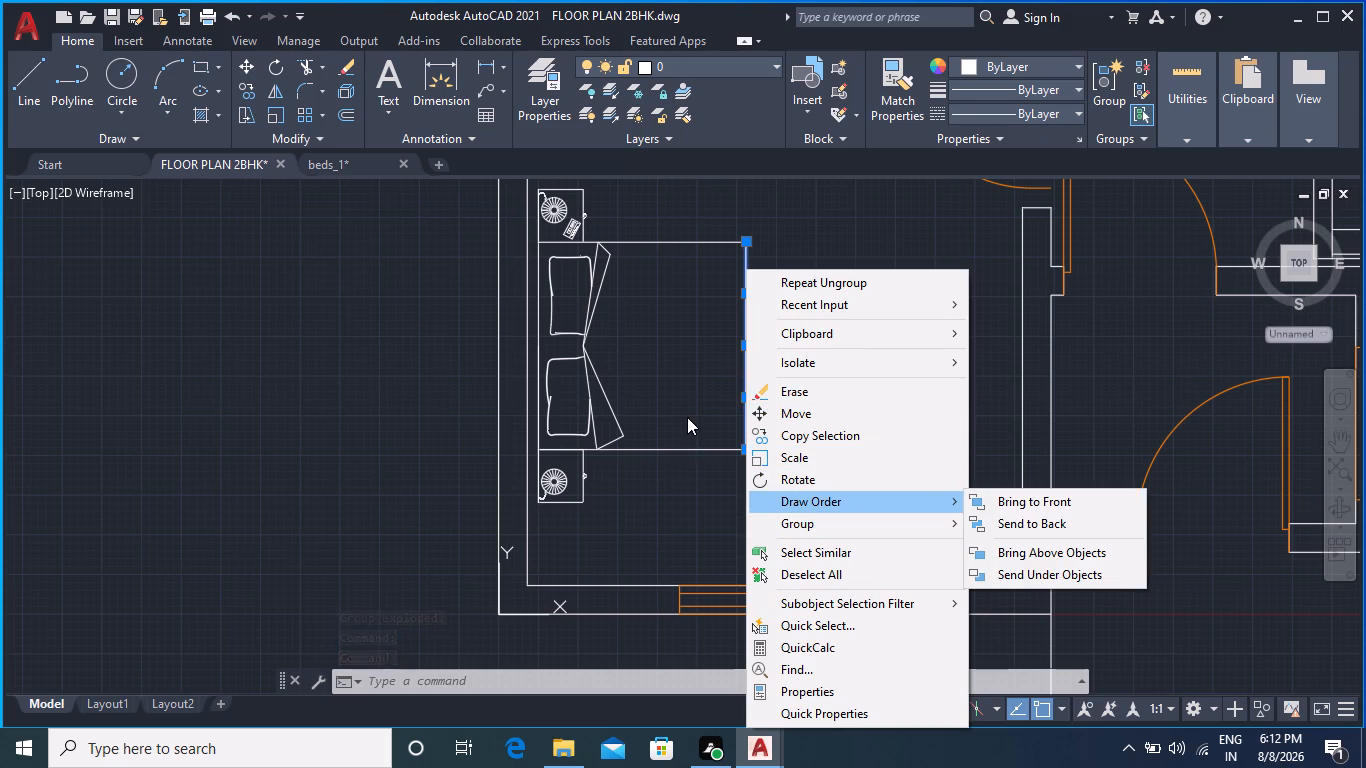
text(joi)
key(Return)
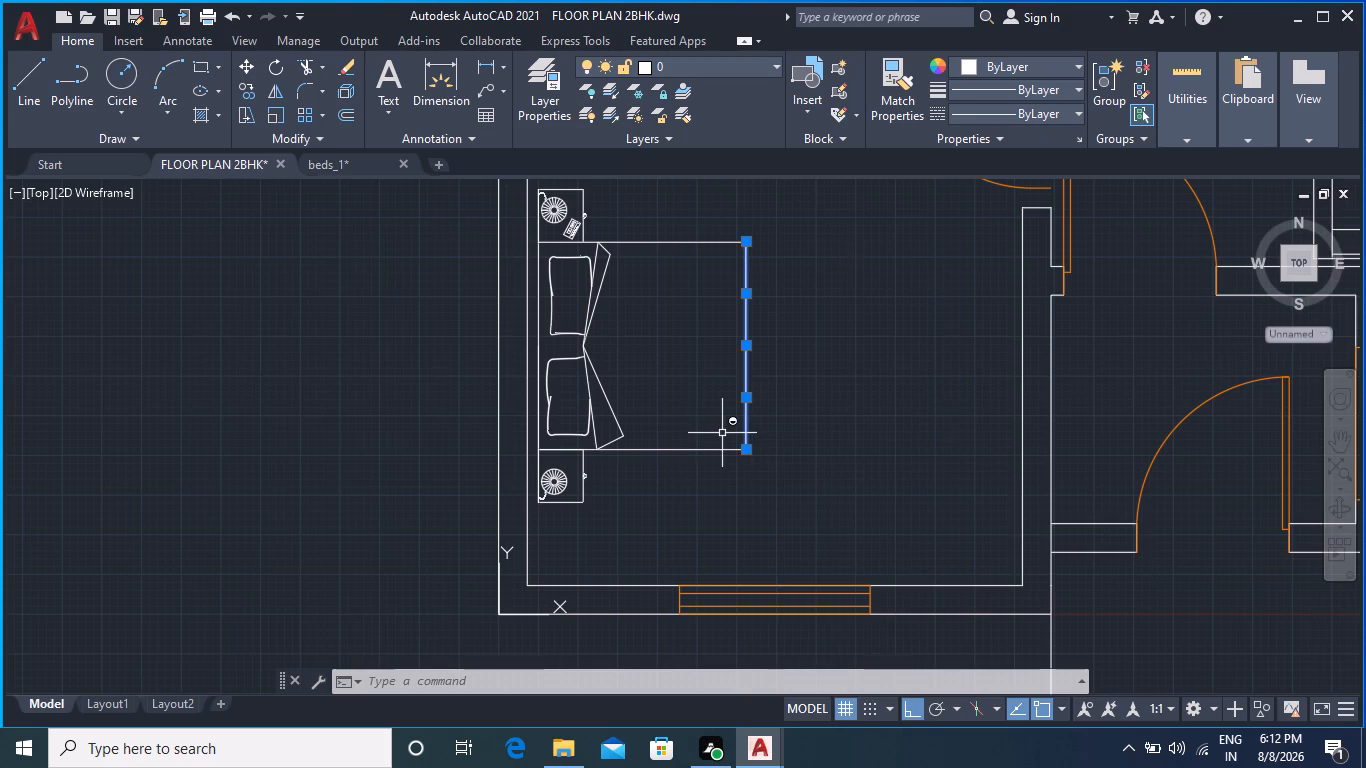
click(759, 386)
click(752, 387)
key(Escape)
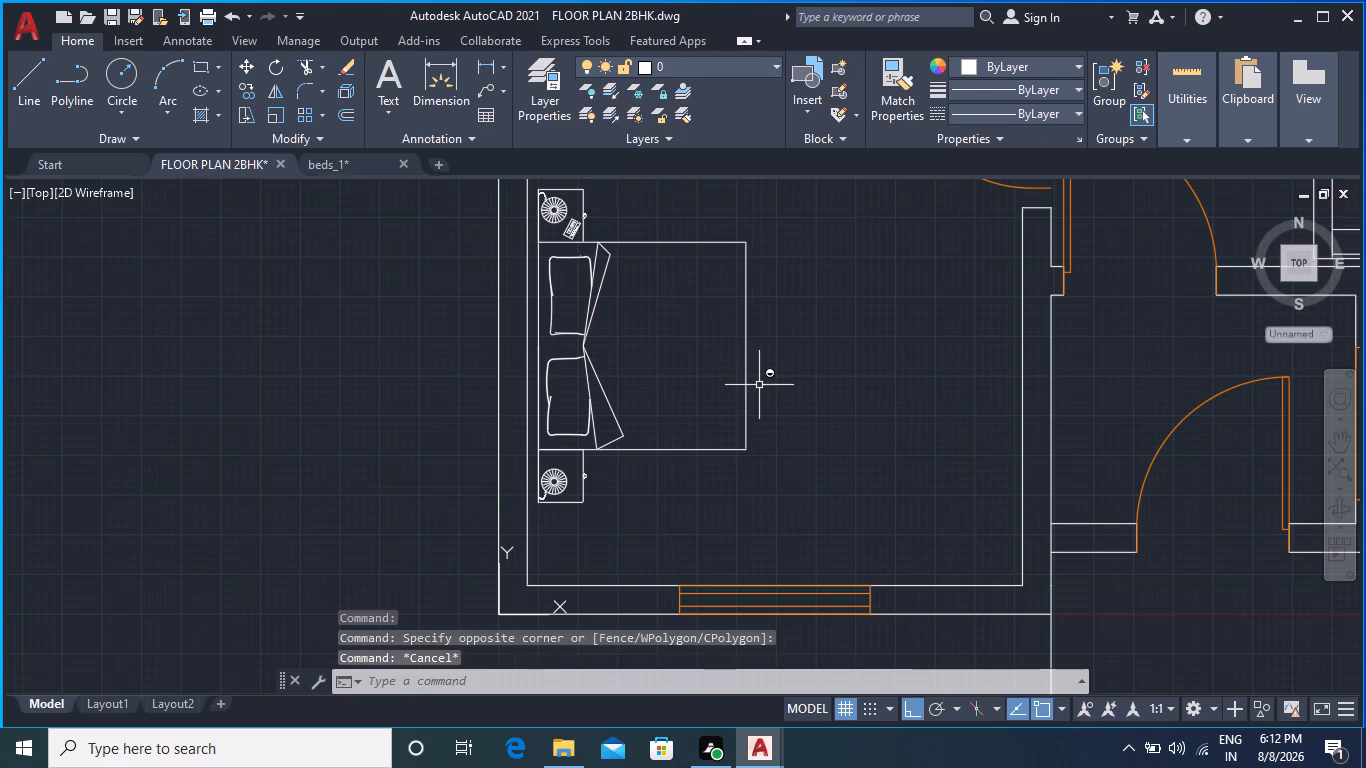
click(748, 378)
click(747, 309)
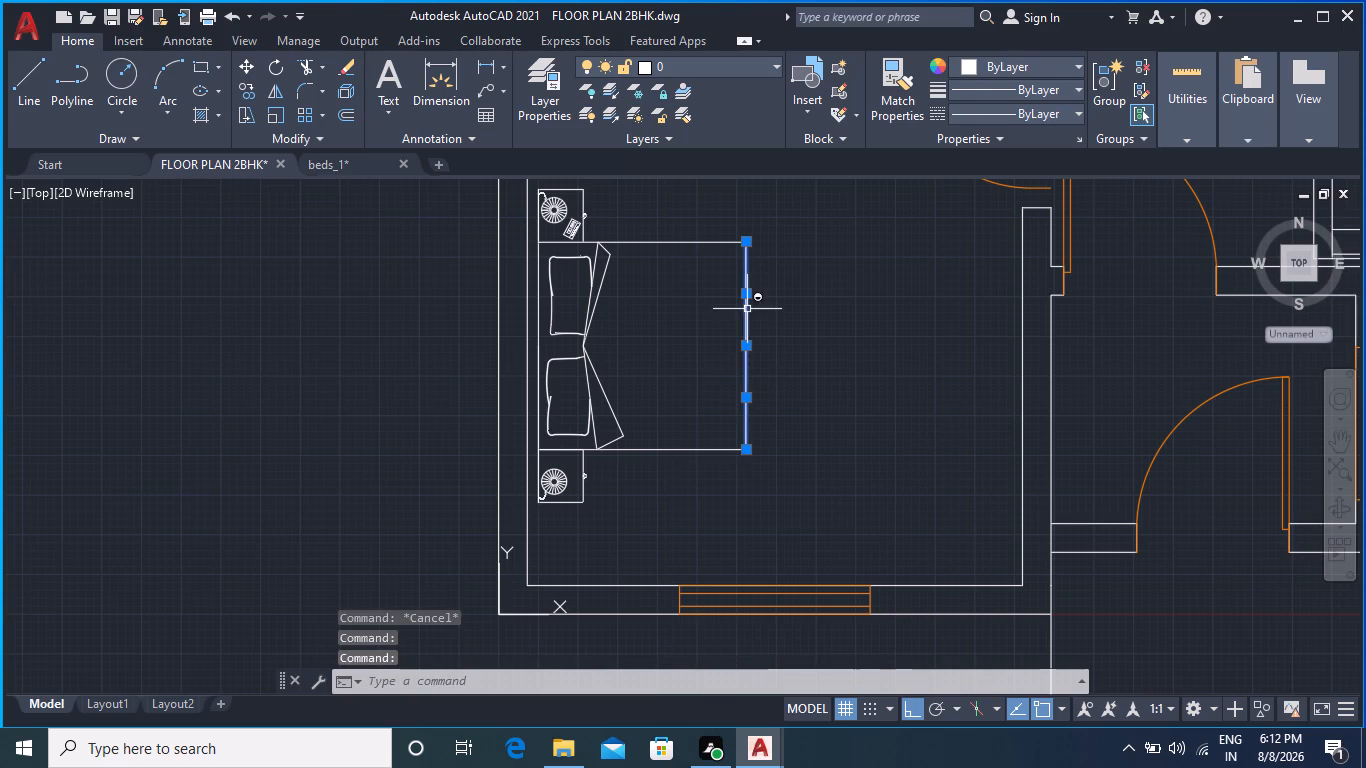
text(joi)
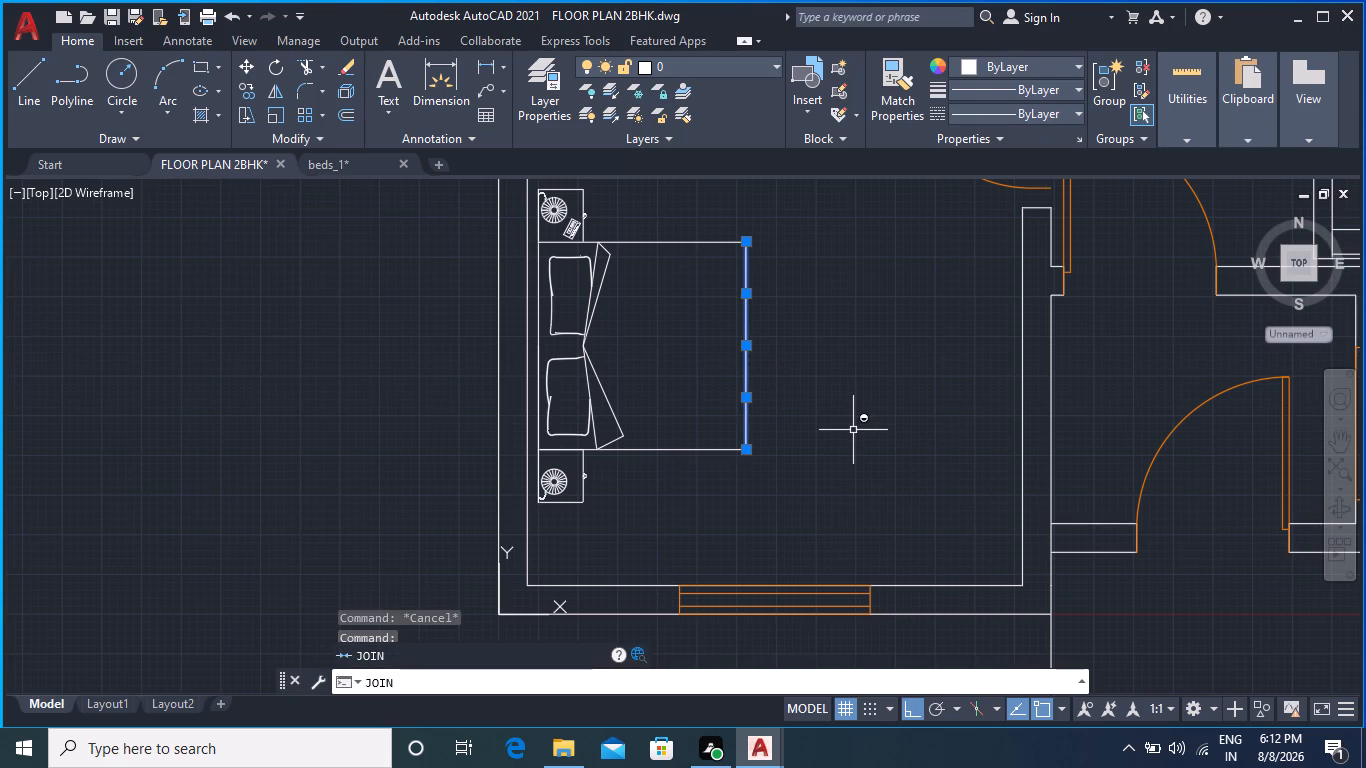
key(Return)
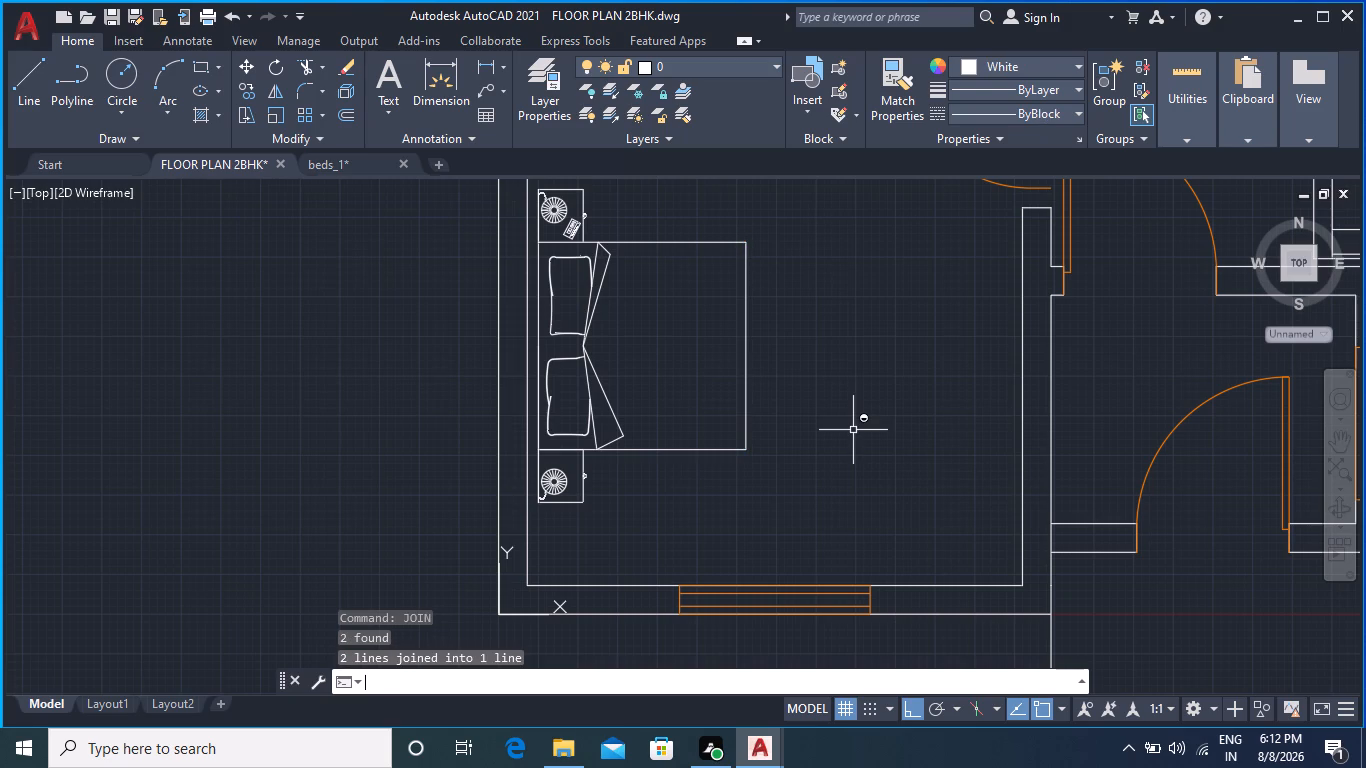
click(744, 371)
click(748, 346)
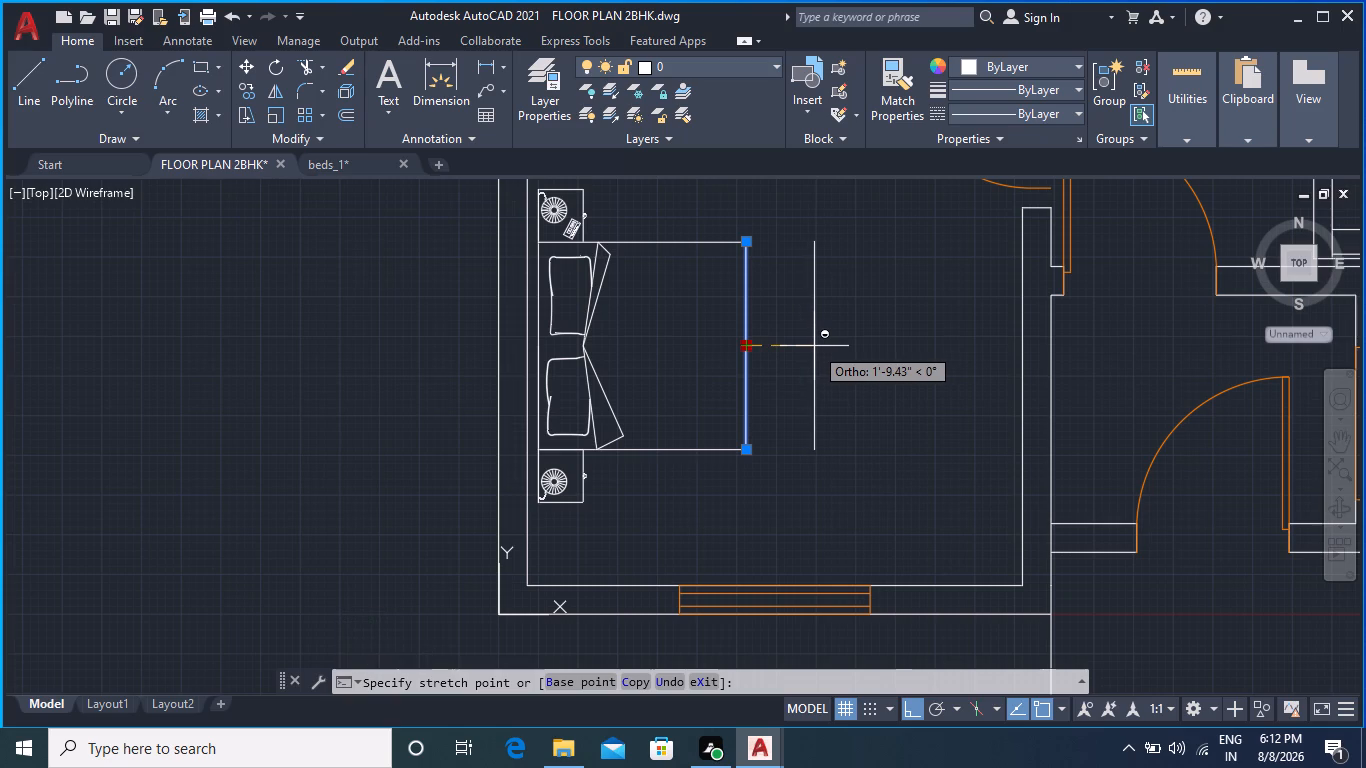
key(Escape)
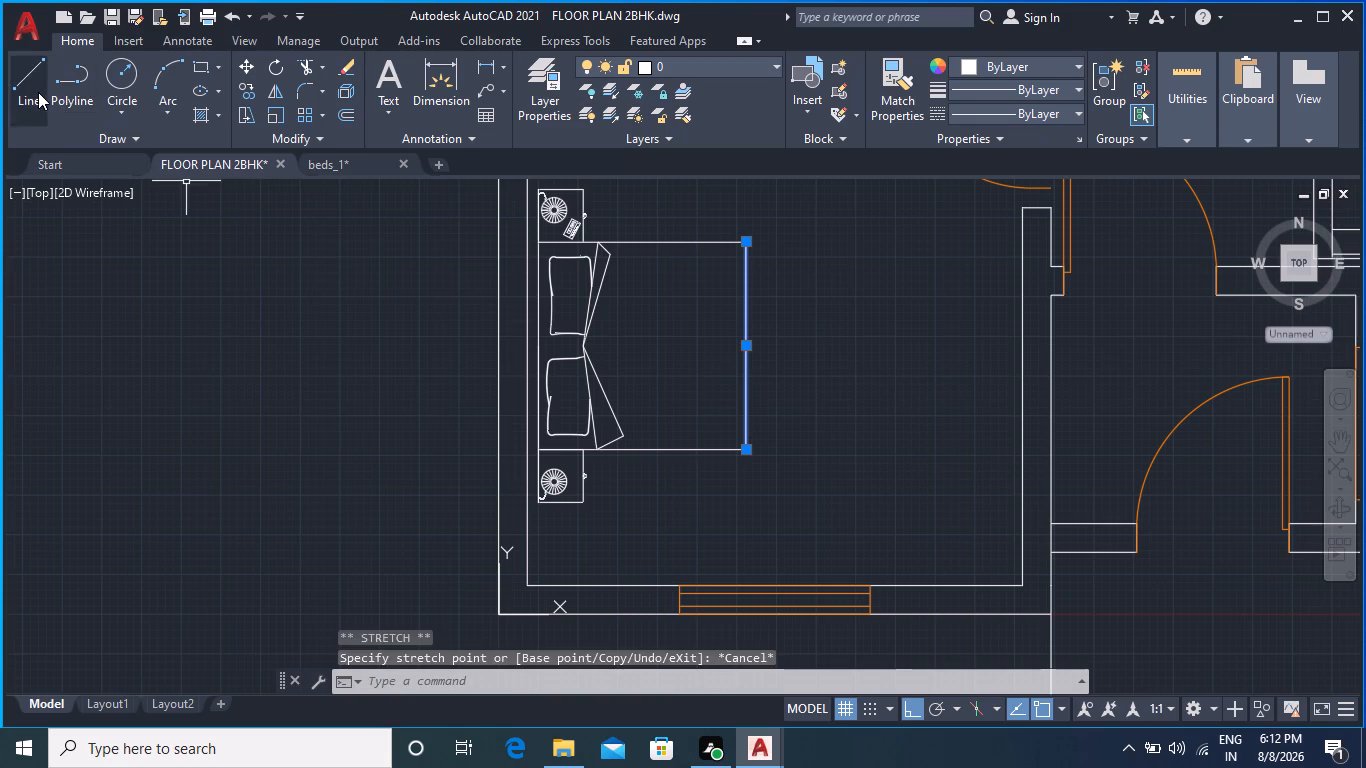
Draw a 7' horizontal guide line from the bed's lower head corner along its lower edge towards the room.
click(37, 92)
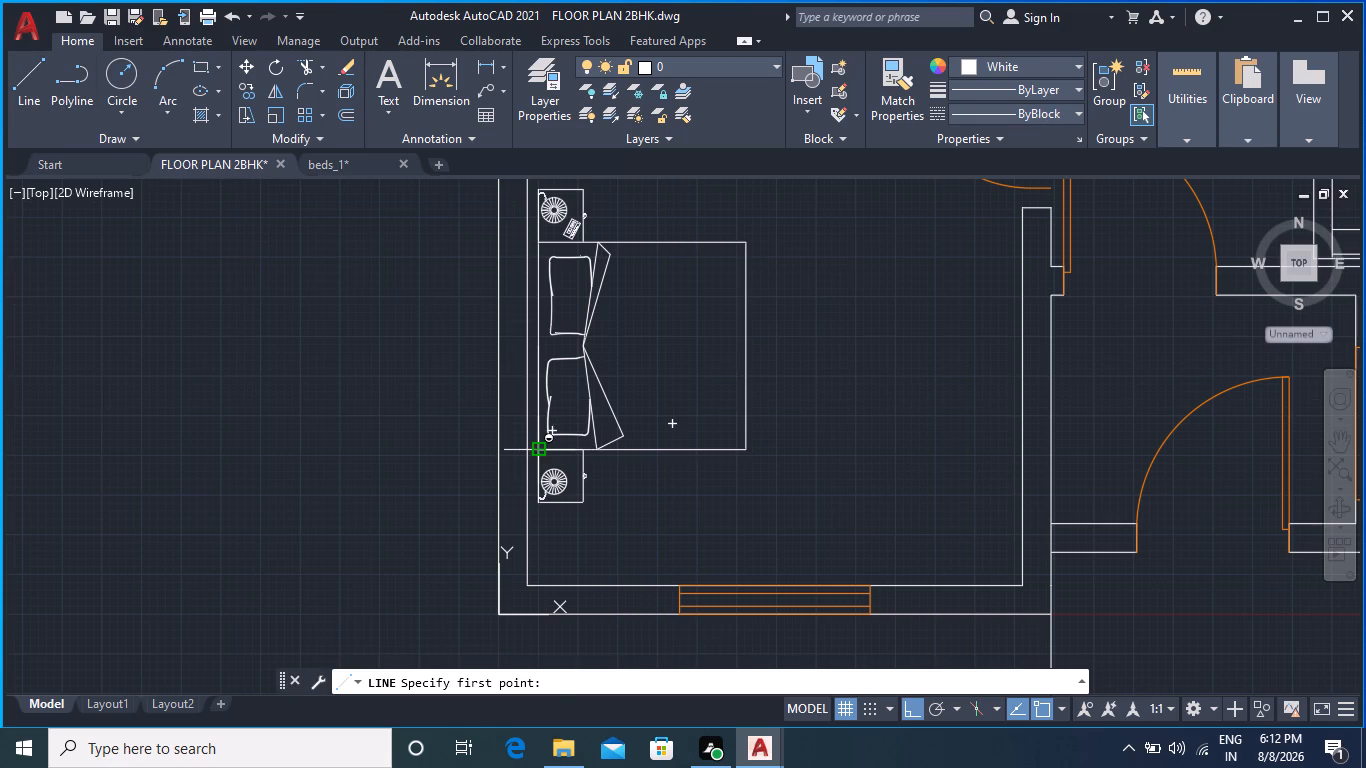
click(542, 453)
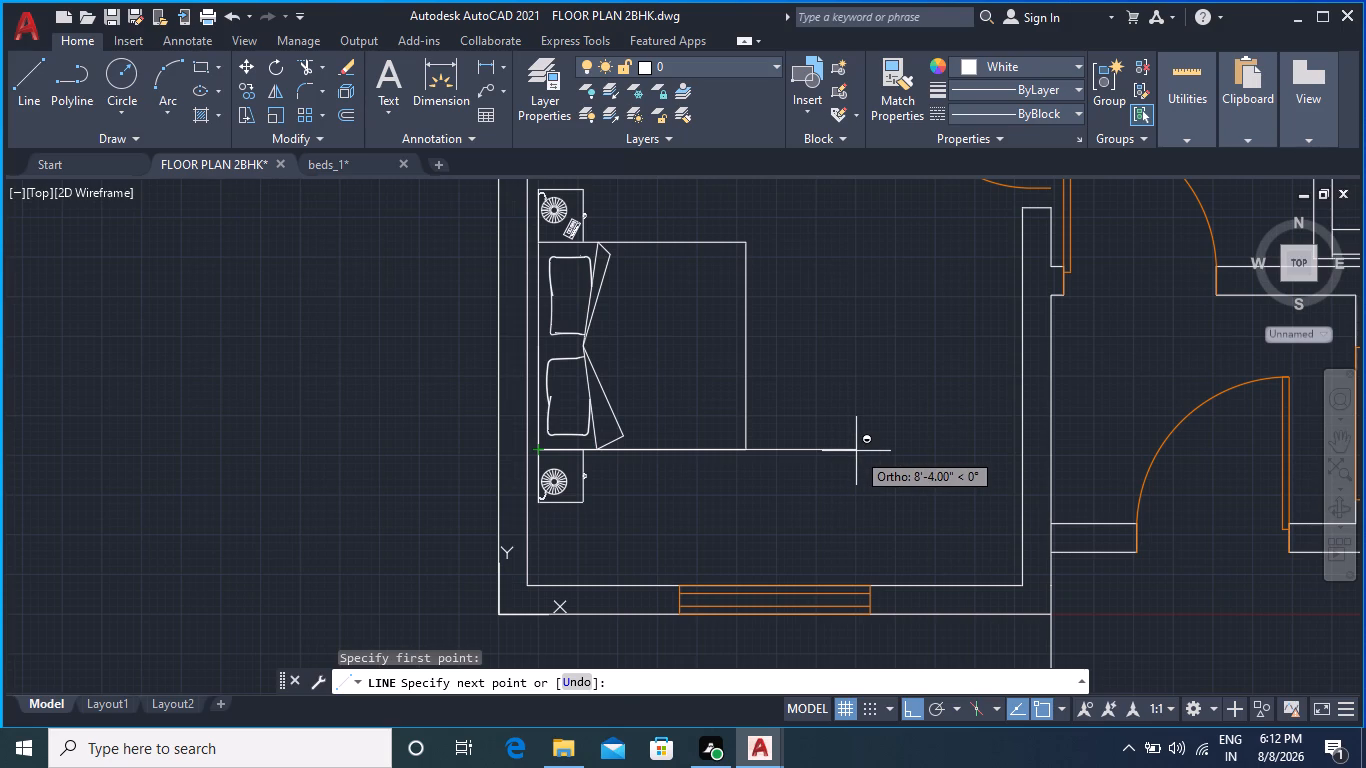
key(7)
key(apostrophe)
key(Return)
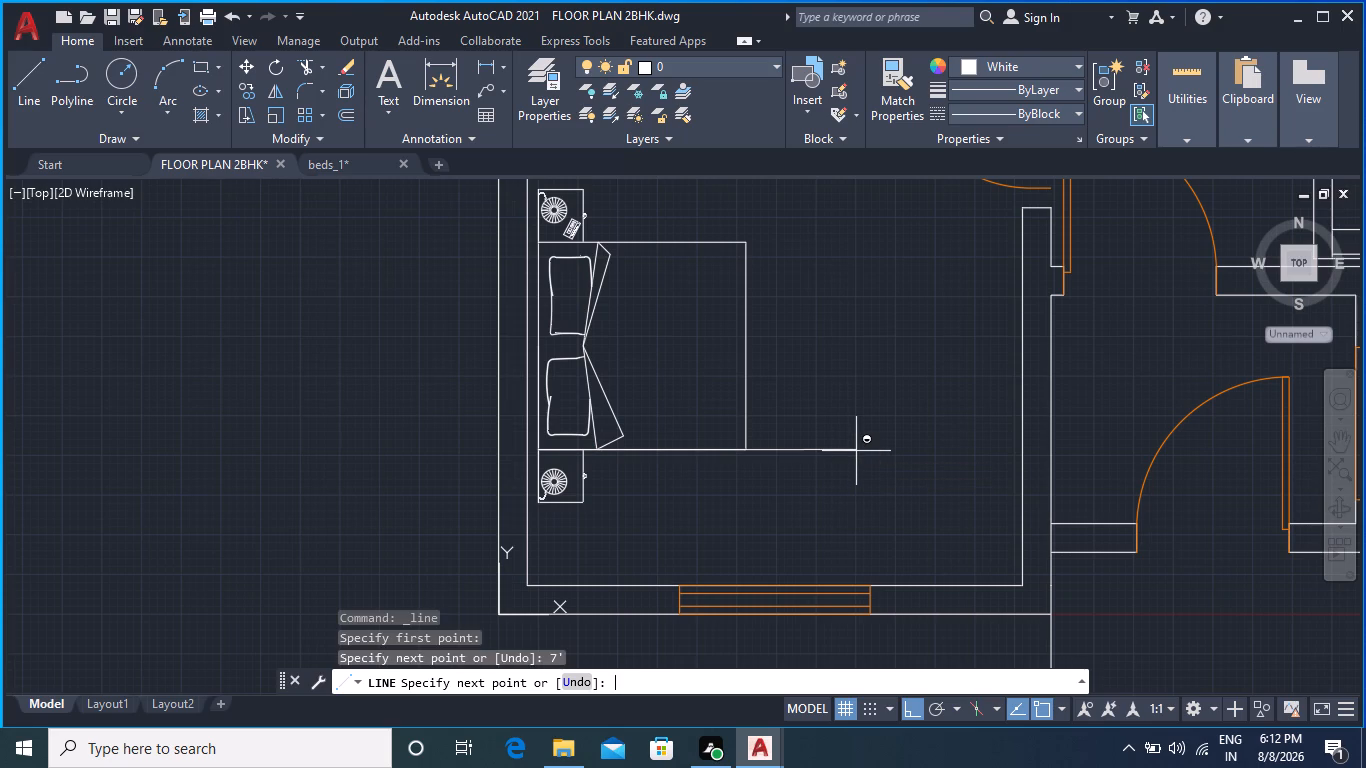
key(Escape)
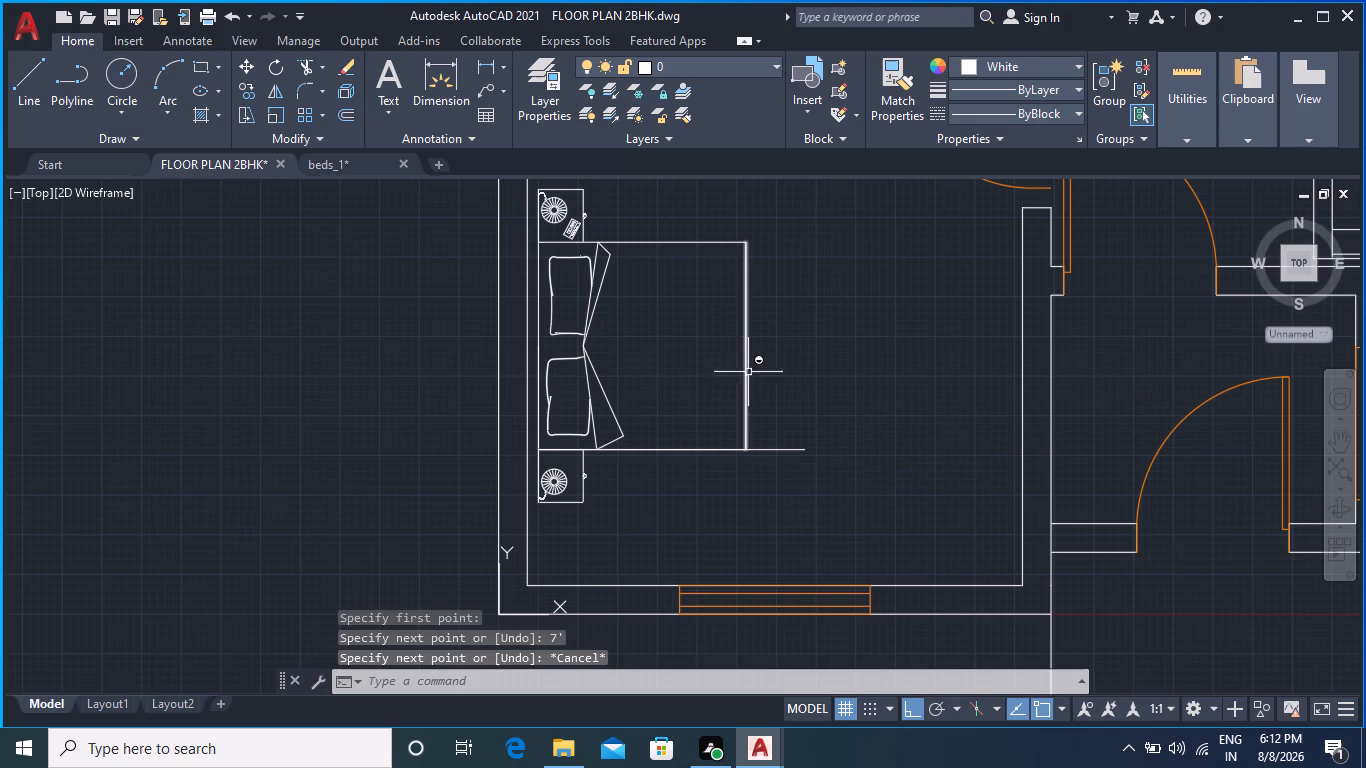
Move the bed's foot edge outward by its midpoint grip to align with the end of the 7' guide line.
click(748, 375)
click(745, 347)
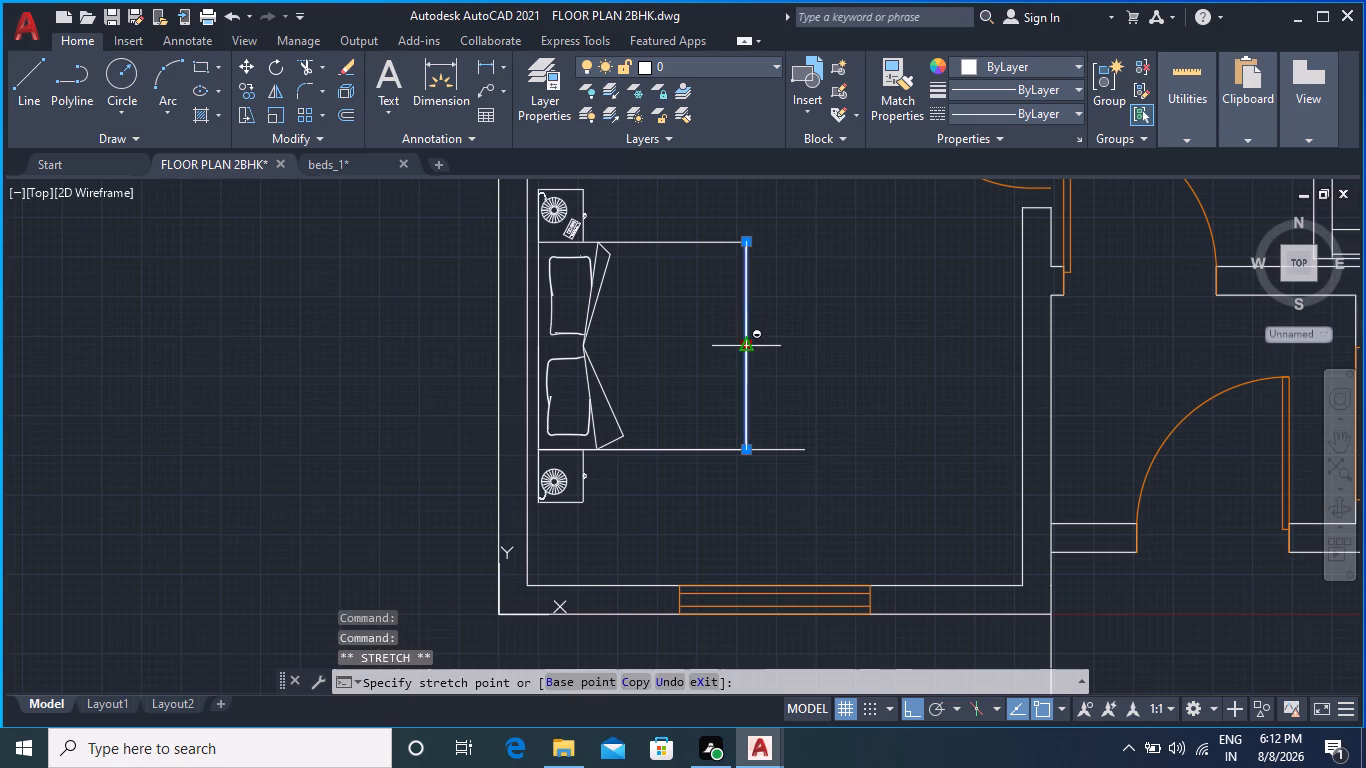
click(804, 363)
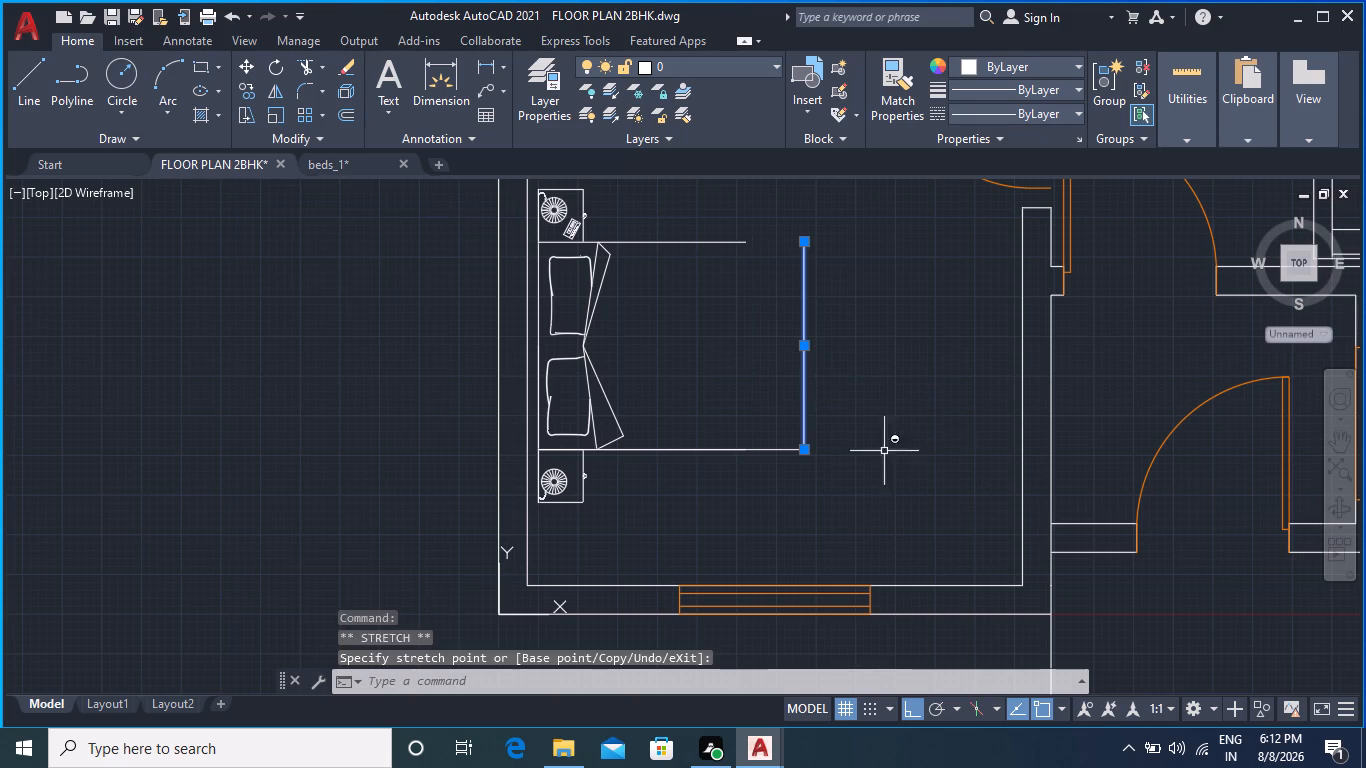
key(Escape)
Erase the 7' guide line along the bed's lower edge.
click(789, 450)
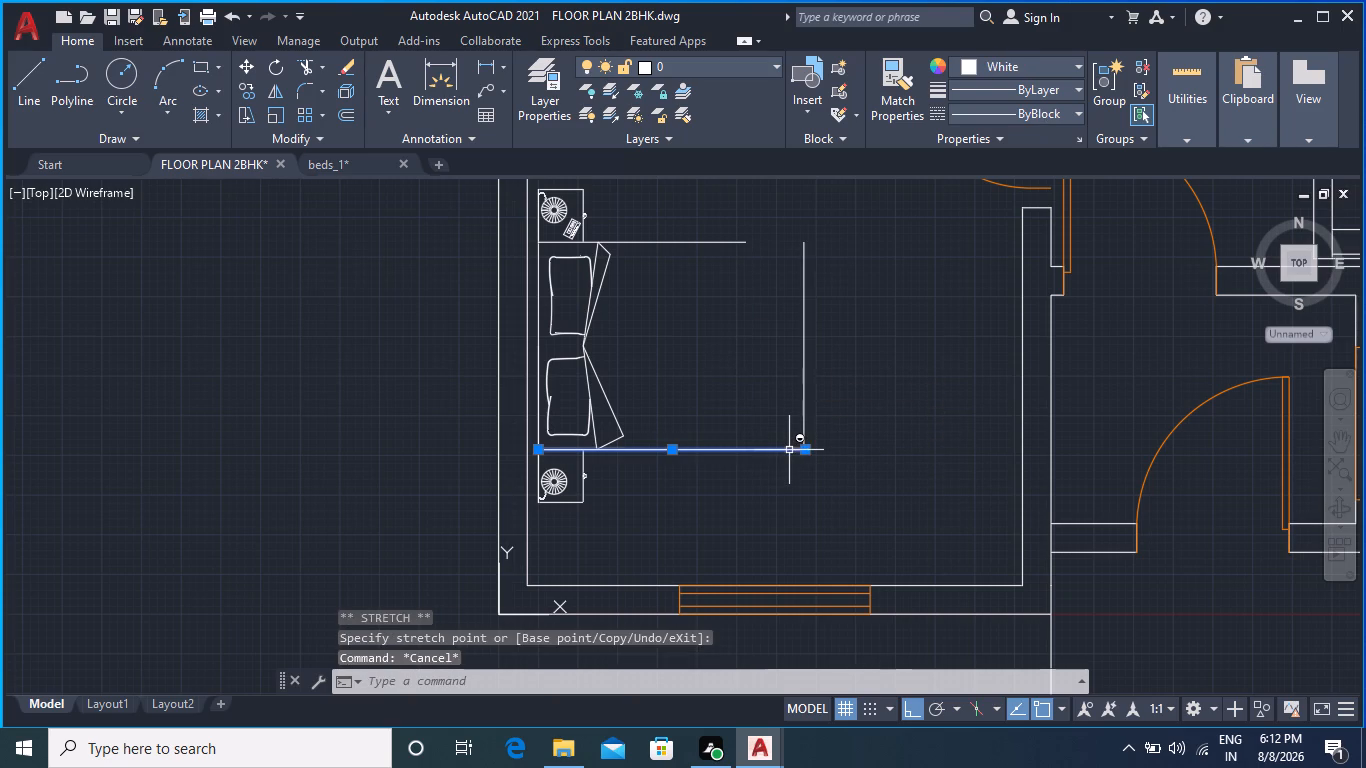
key(Delete)
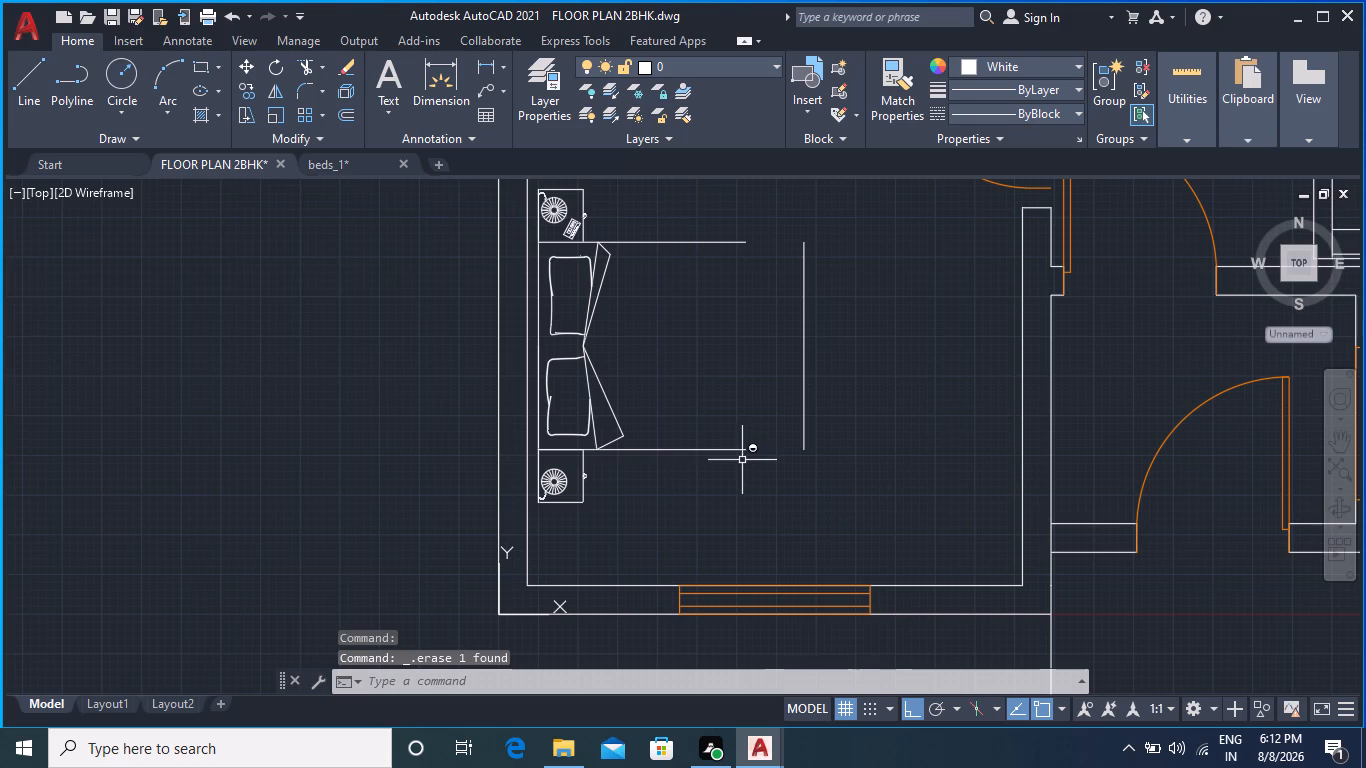
Stretch the free ends of the bed's lower and upper edges to meet the foot edge, closing the outline.
click(736, 448)
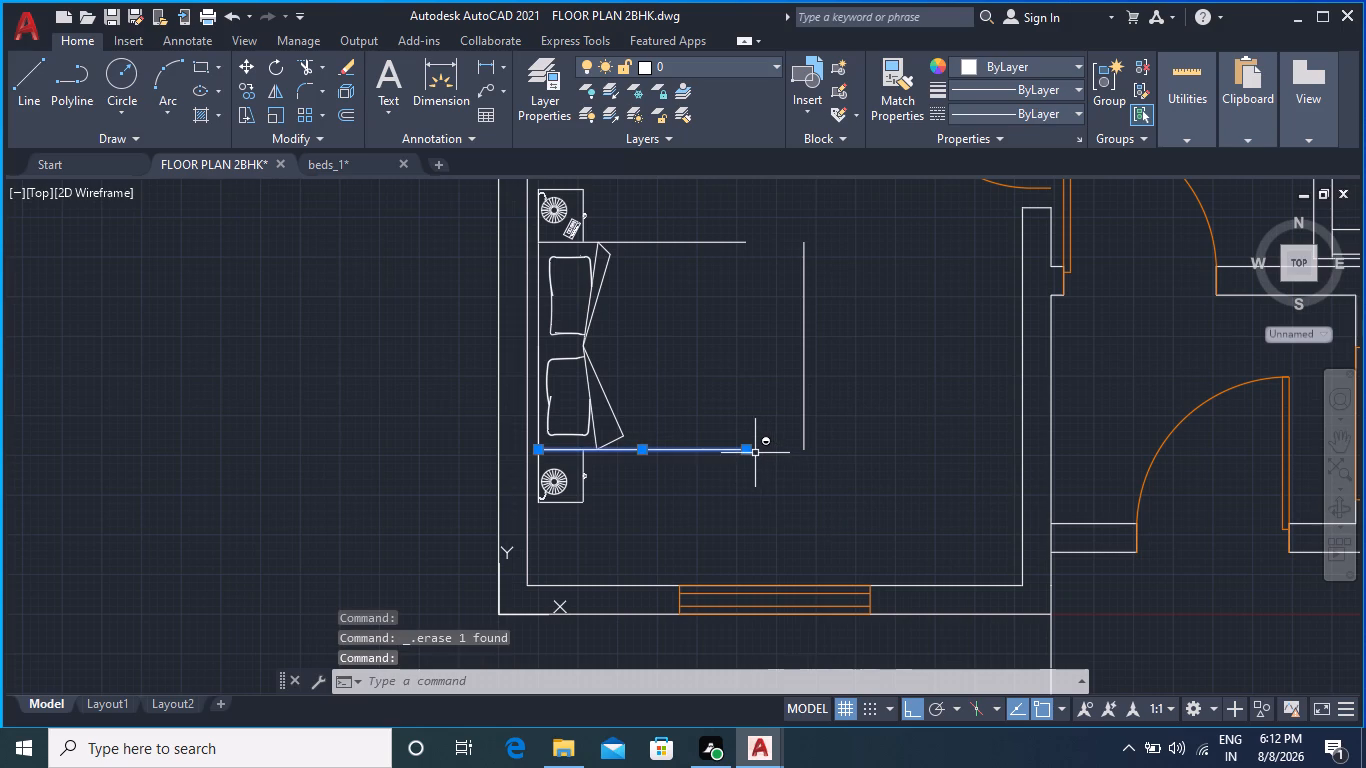
click(747, 452)
click(801, 453)
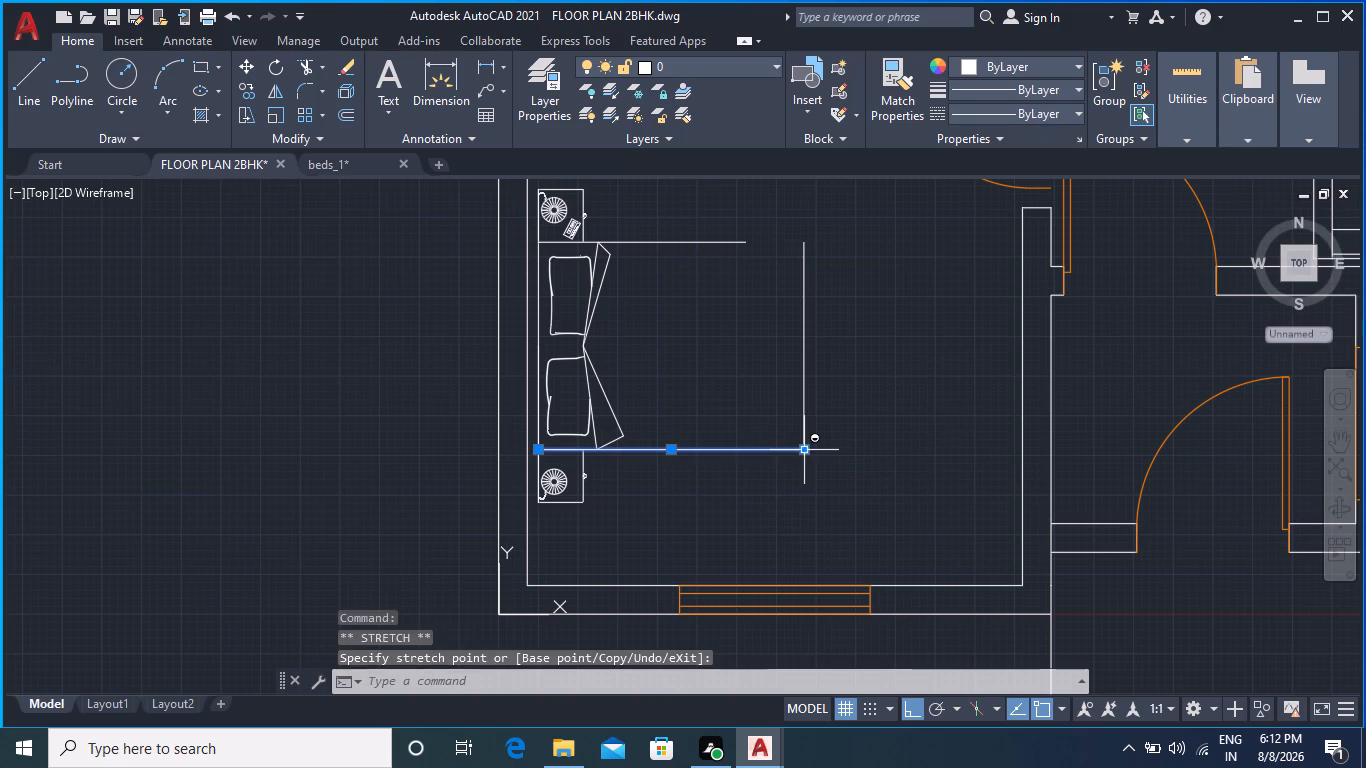
key(Escape)
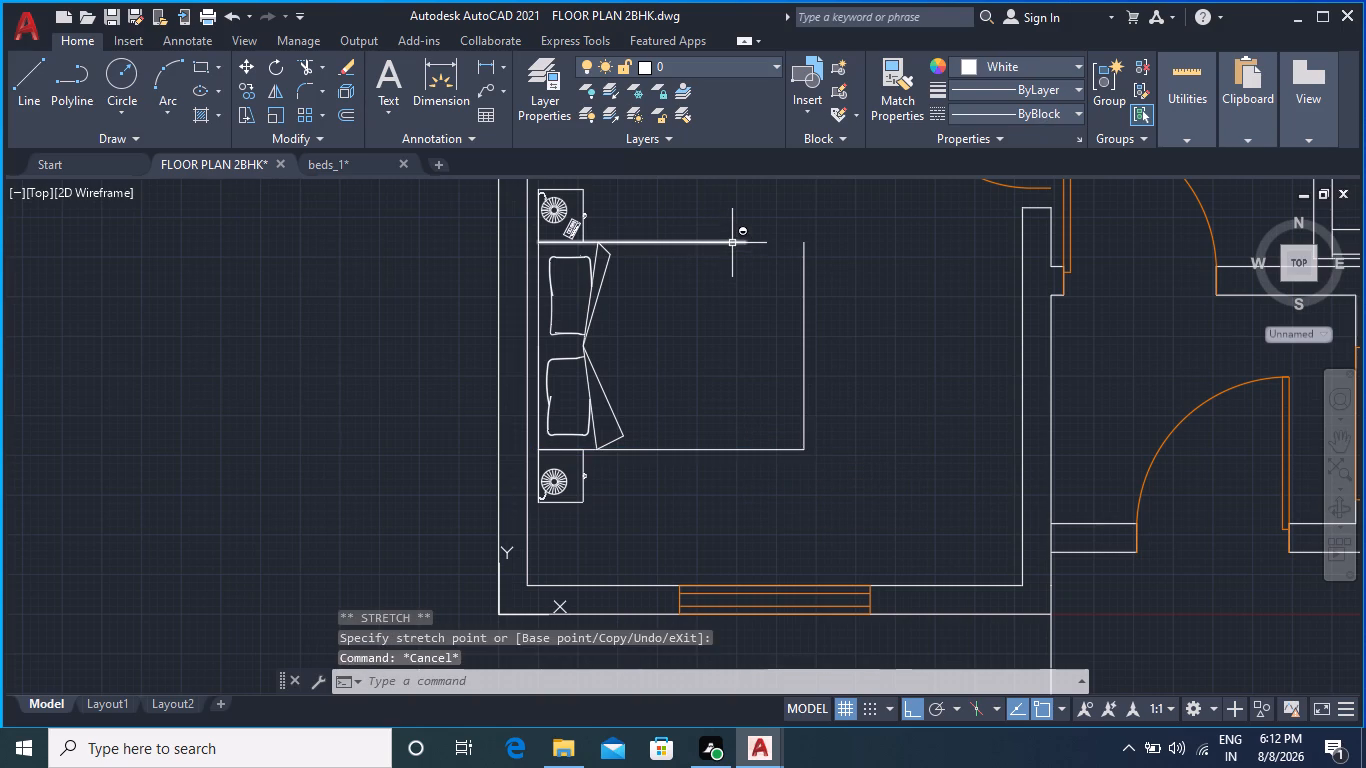
click(732, 243)
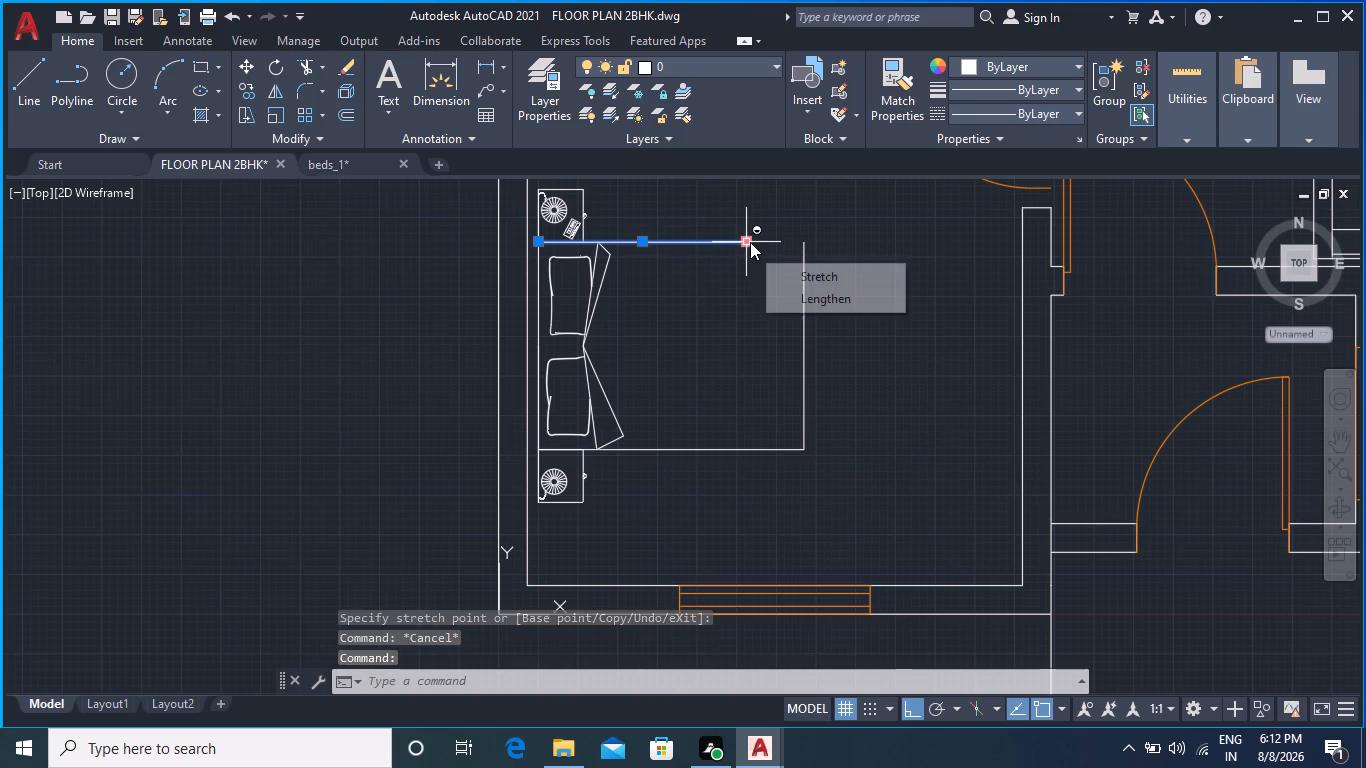
click(750, 242)
click(799, 243)
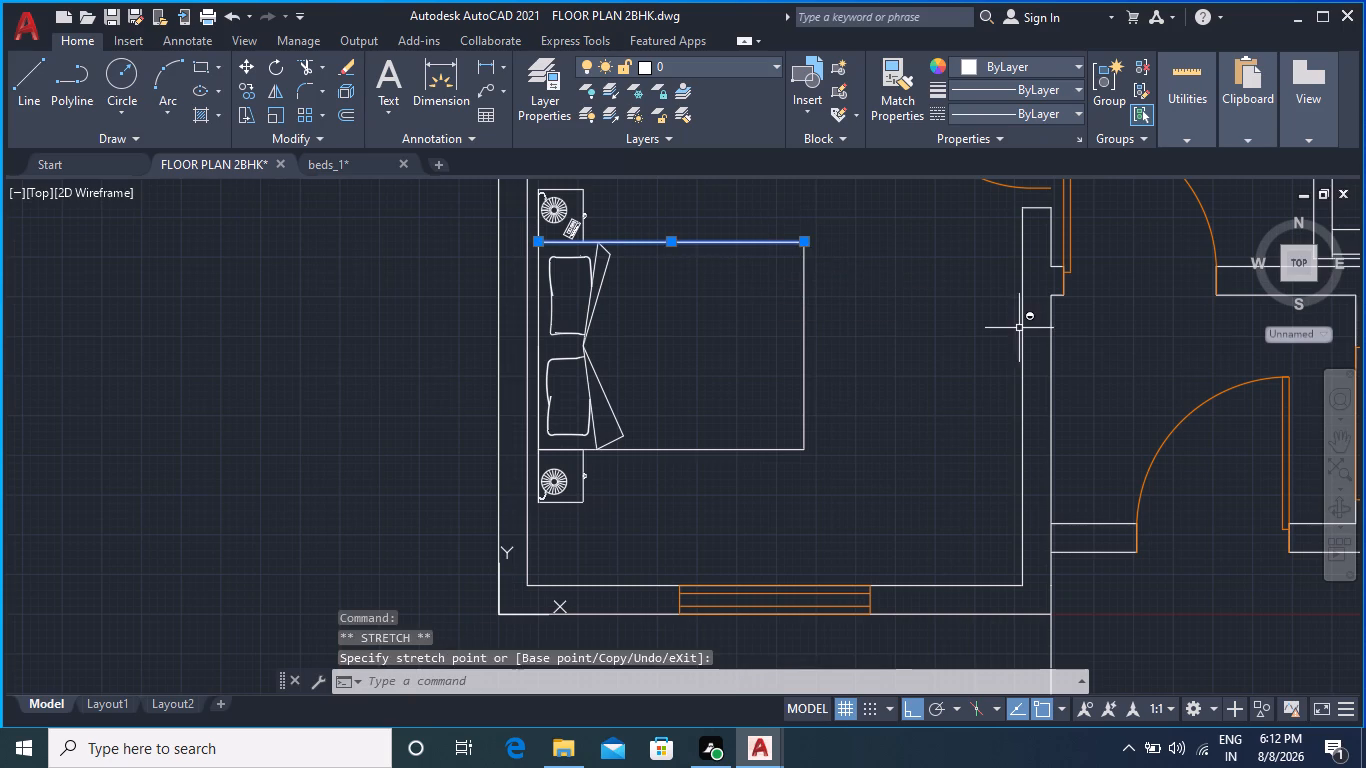
key(Escape)
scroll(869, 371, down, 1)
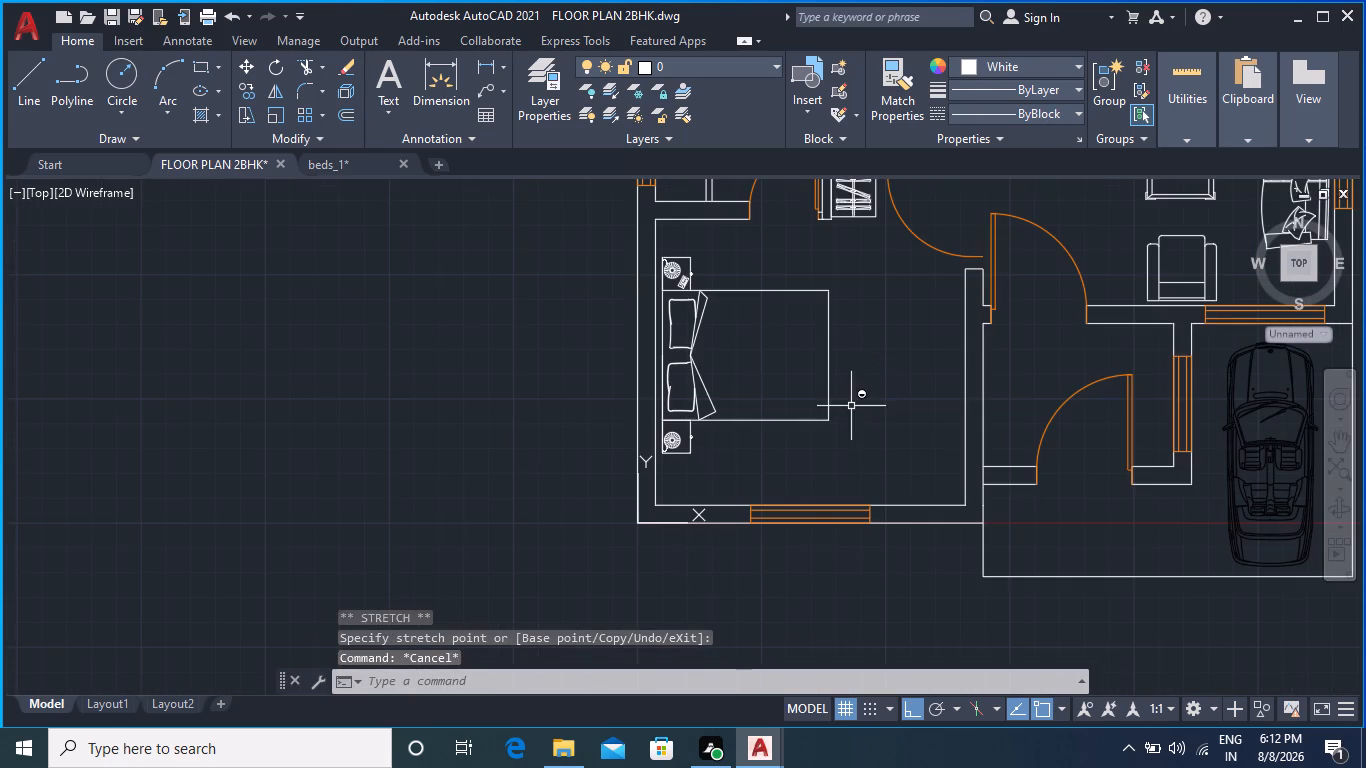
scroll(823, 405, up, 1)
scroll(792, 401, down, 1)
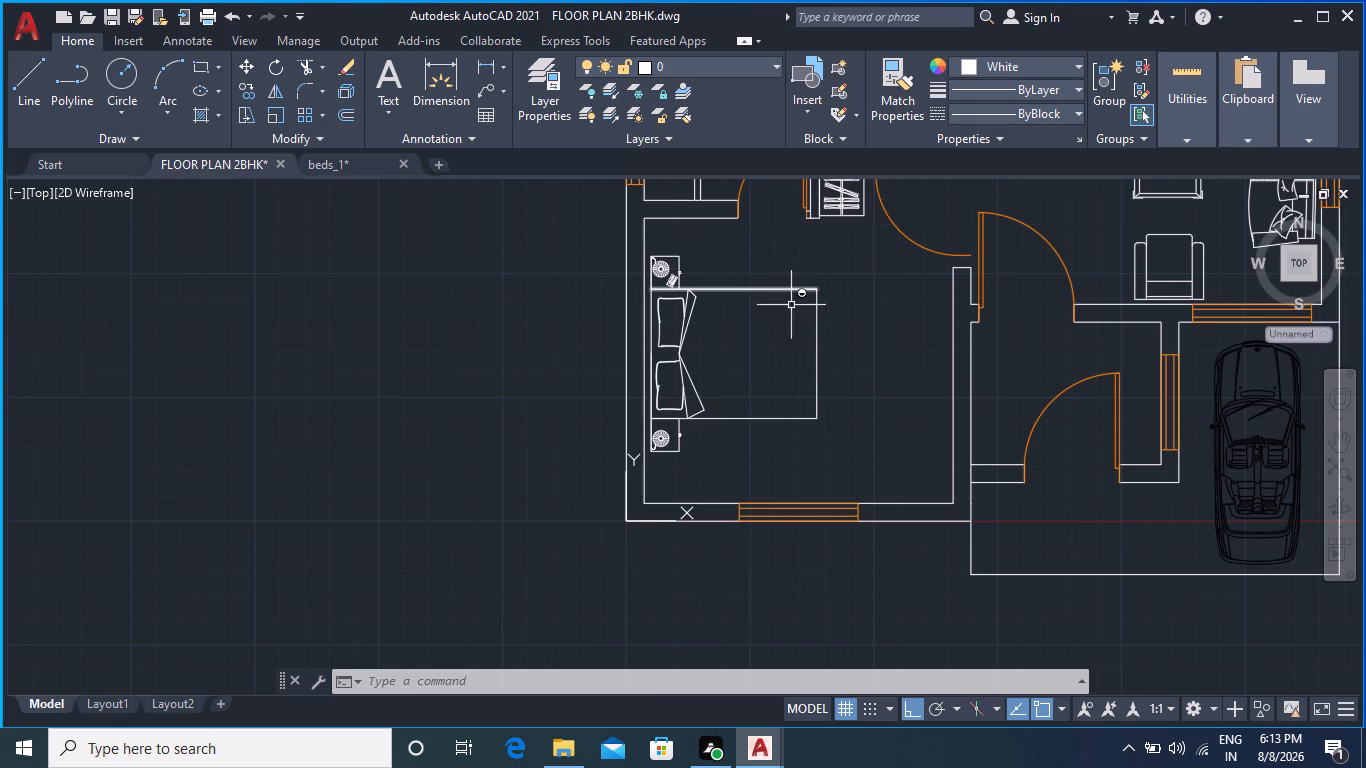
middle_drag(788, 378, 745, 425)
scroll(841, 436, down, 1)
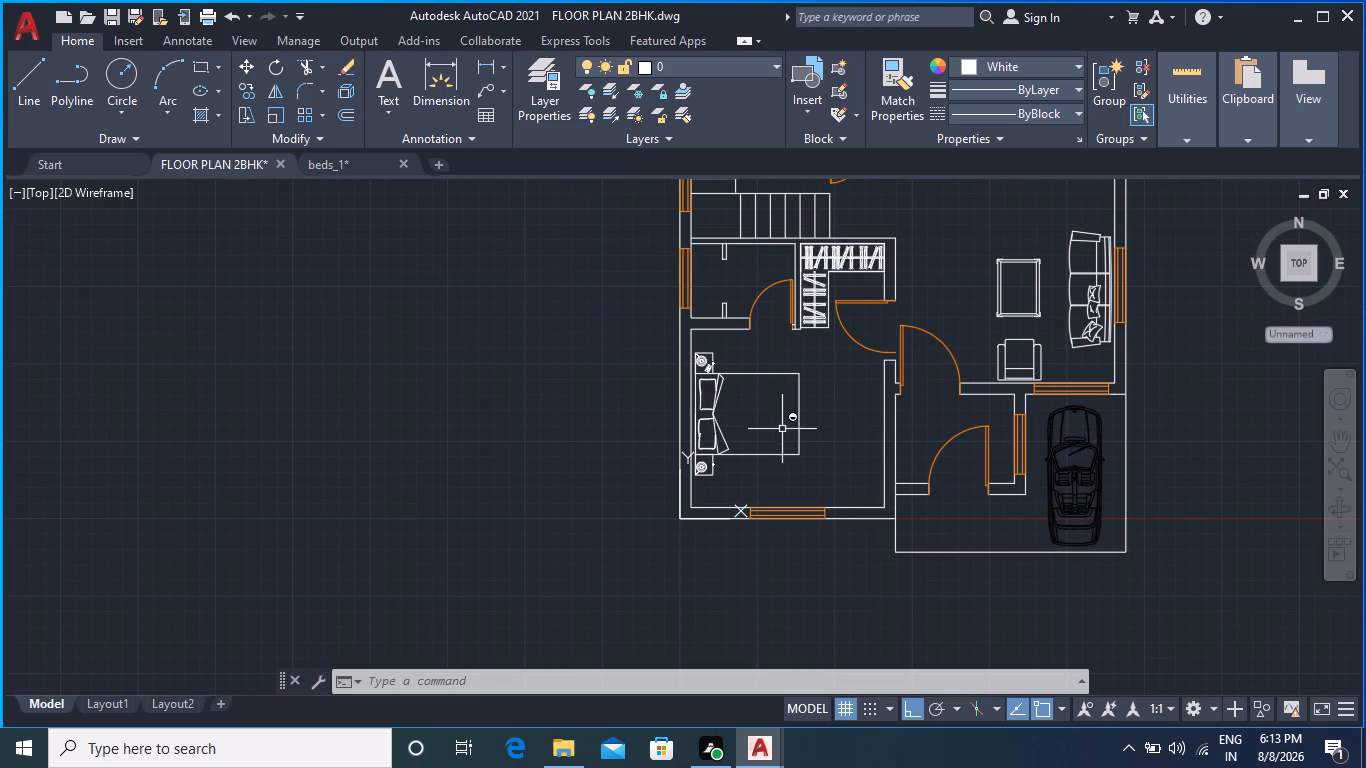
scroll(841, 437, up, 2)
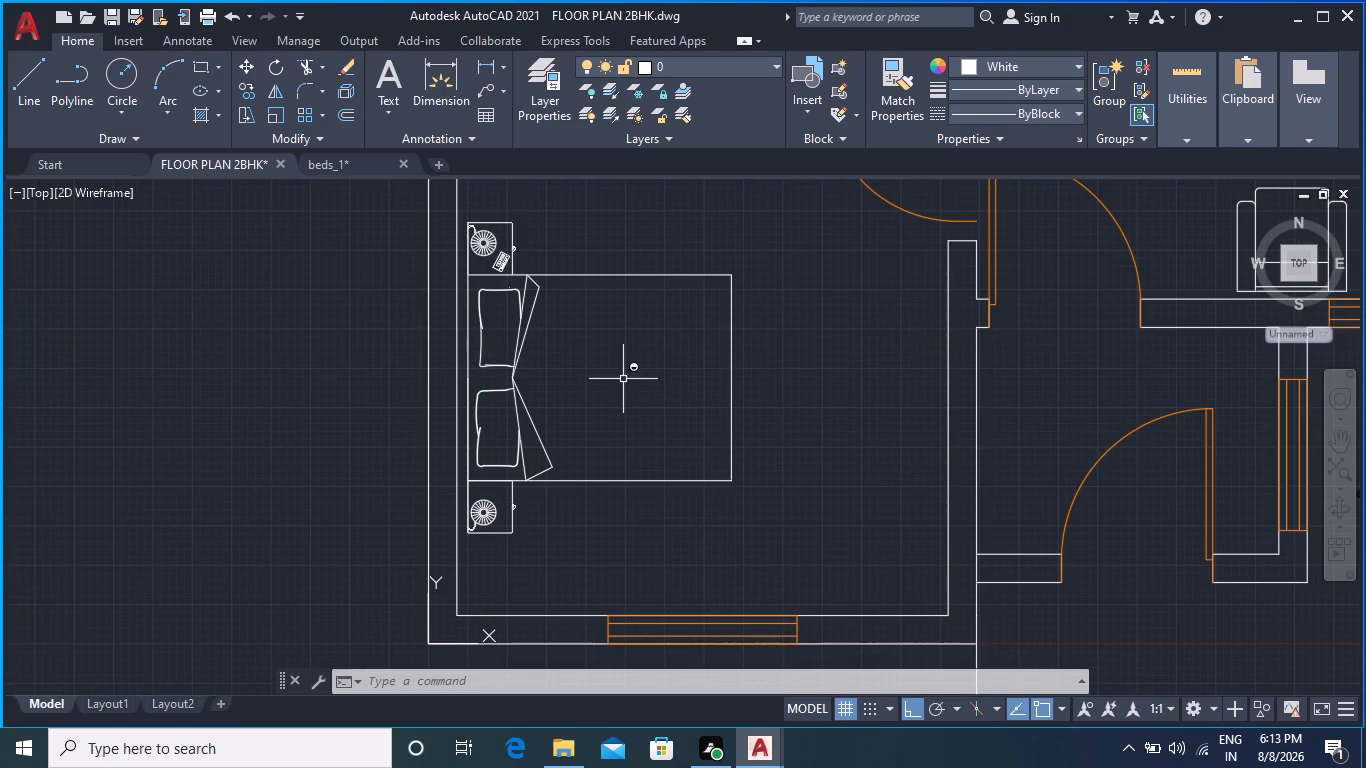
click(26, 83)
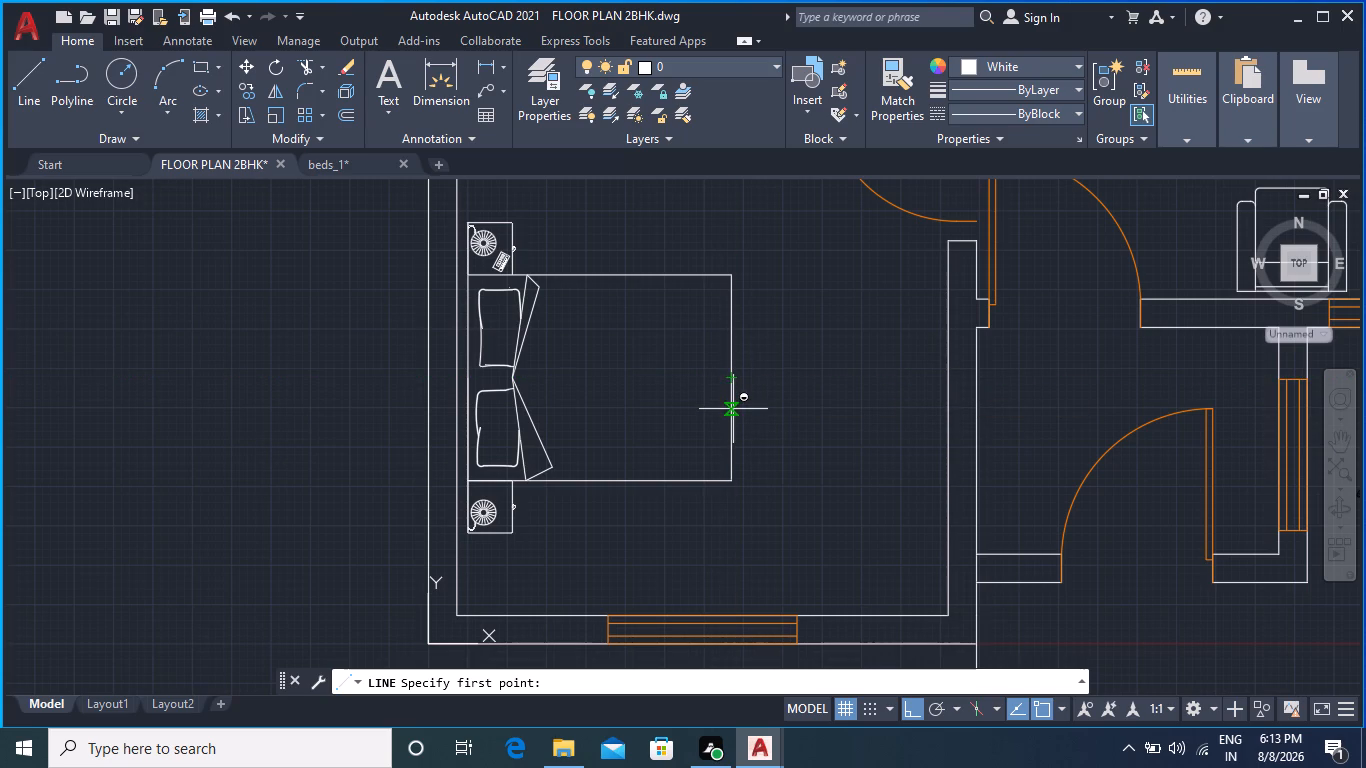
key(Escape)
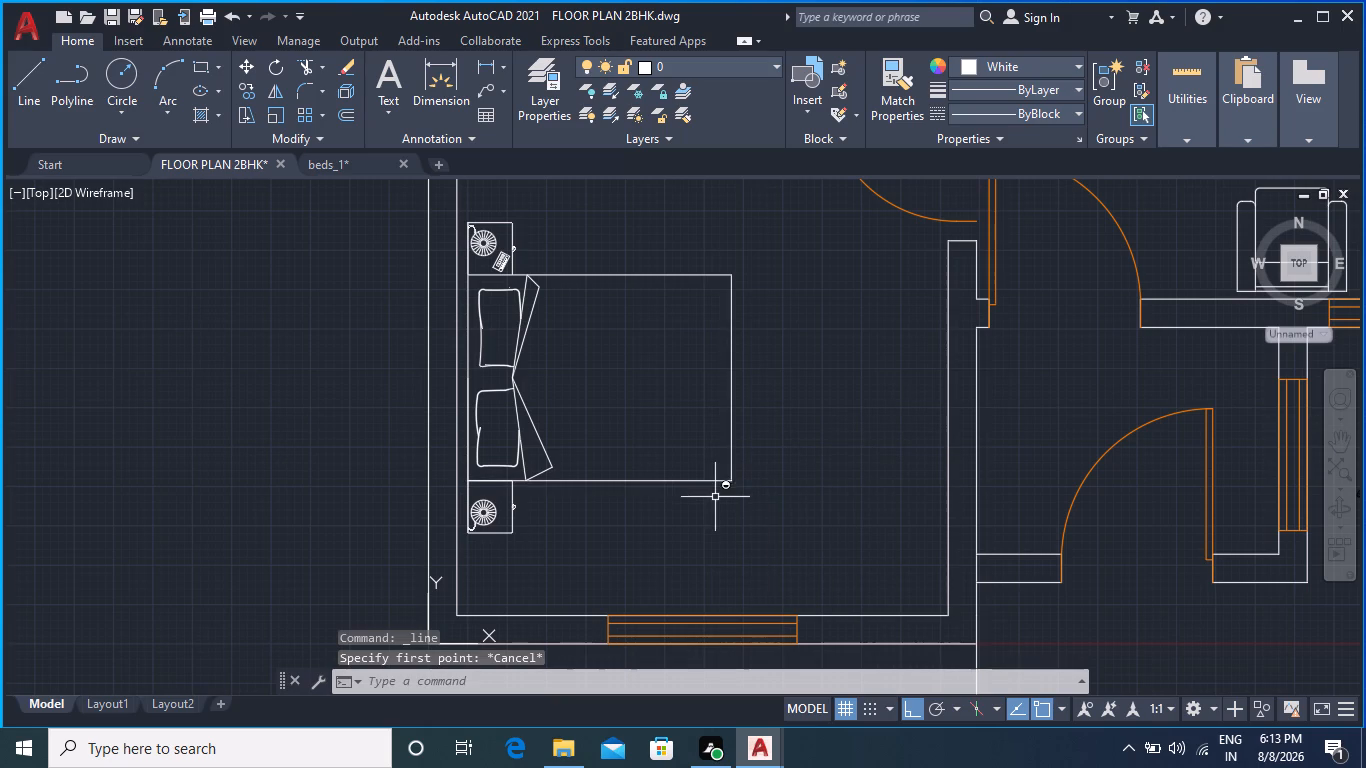
Group the lengthened double bed together with its two lamp tables.
click(463, 214)
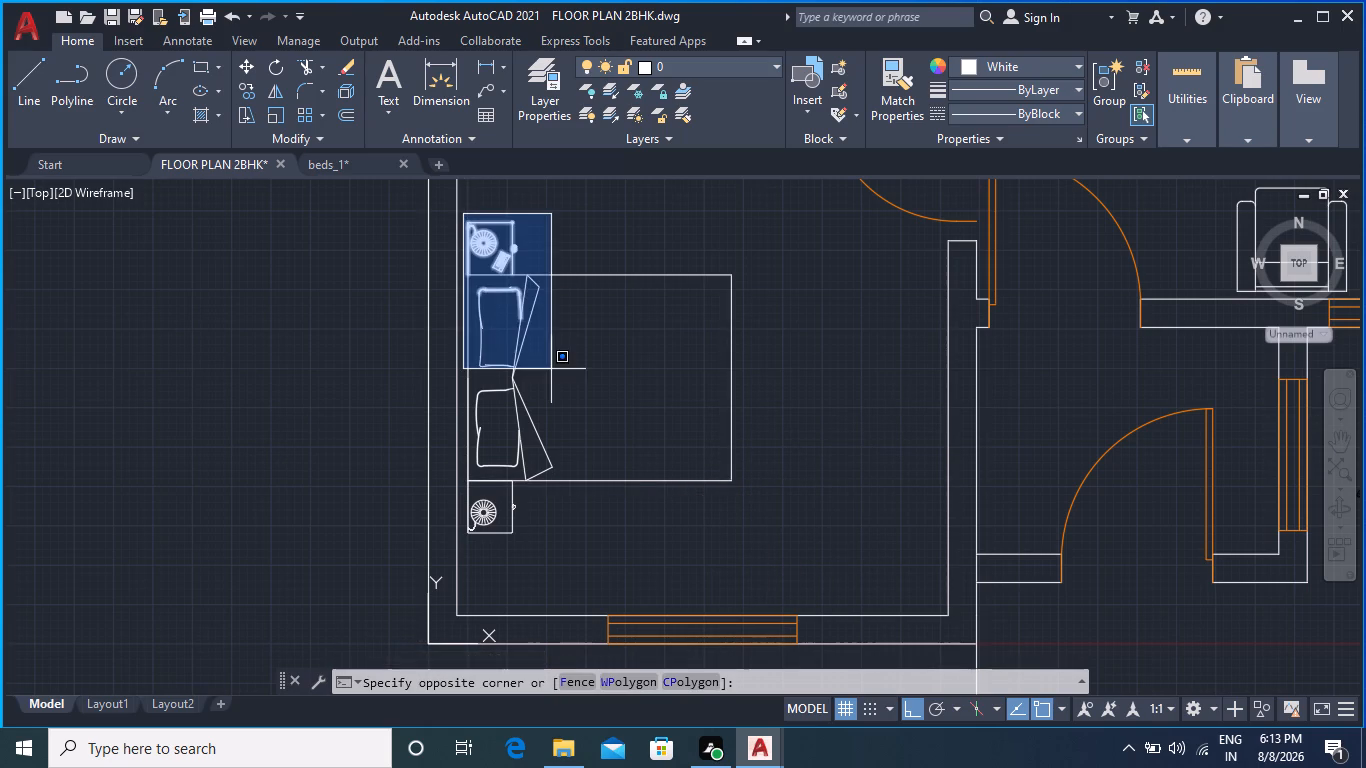
click(784, 541)
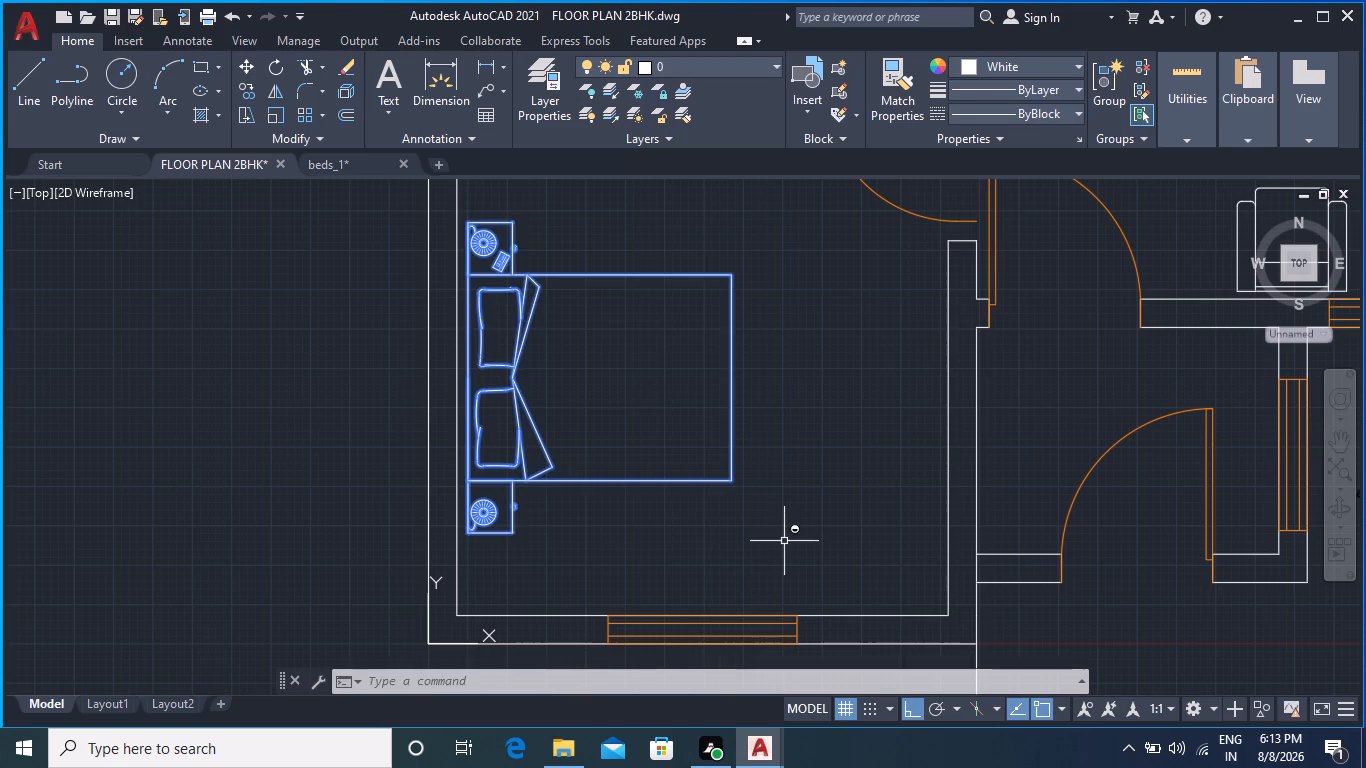
right_click(707, 274)
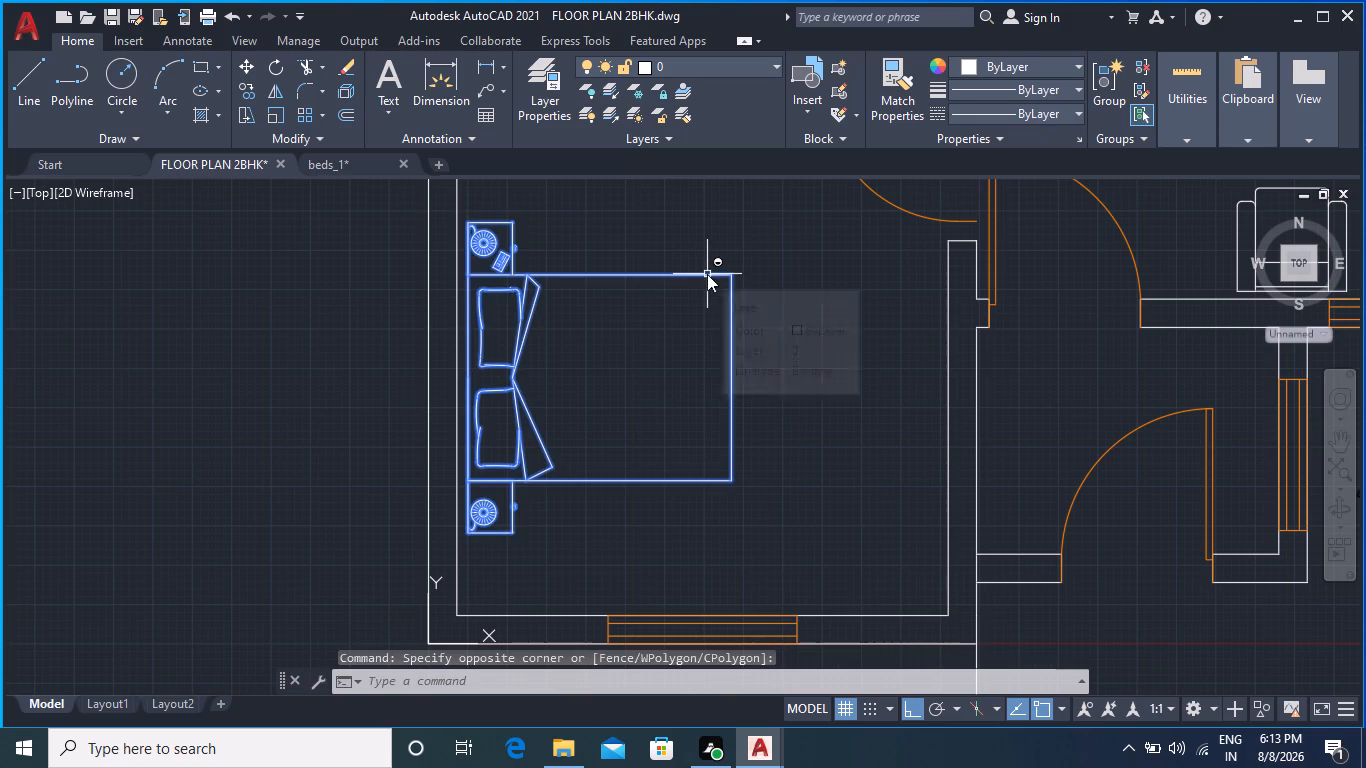
click(748, 533)
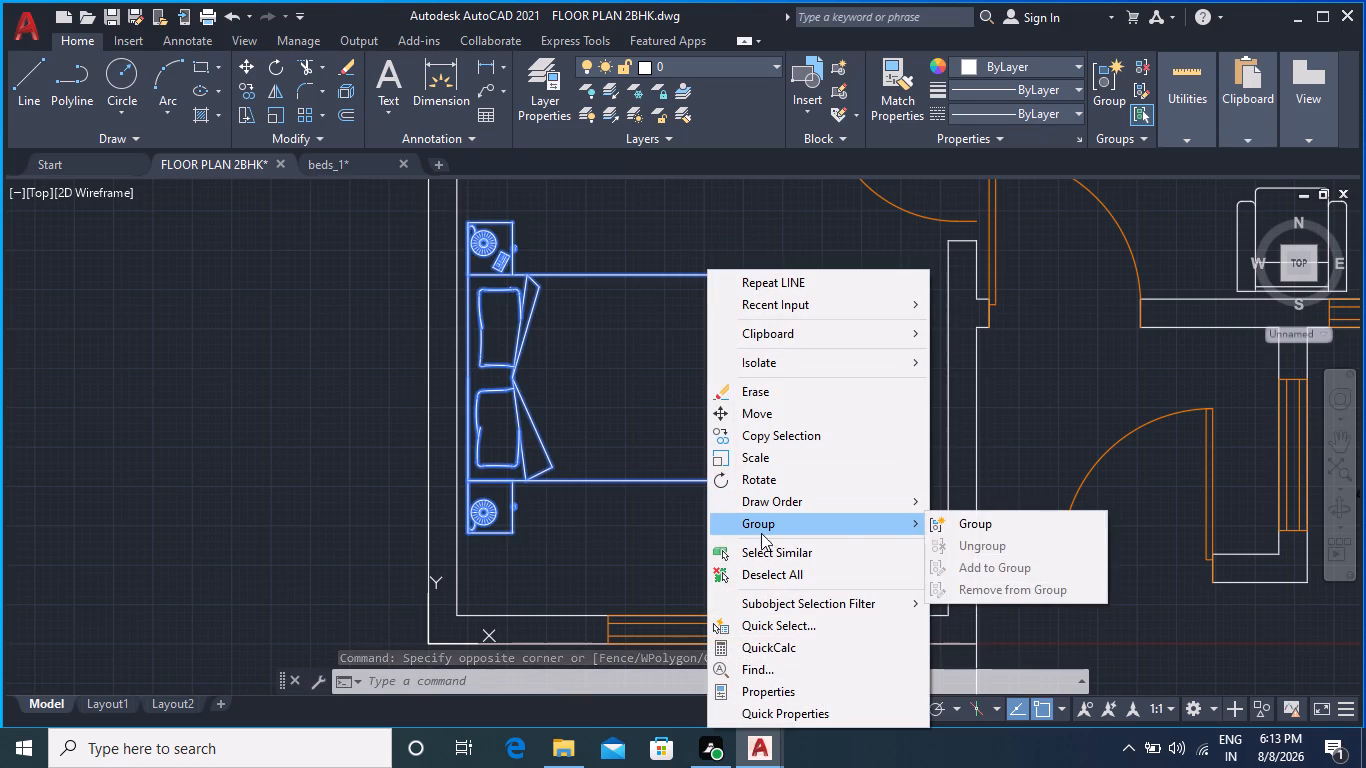
click(960, 524)
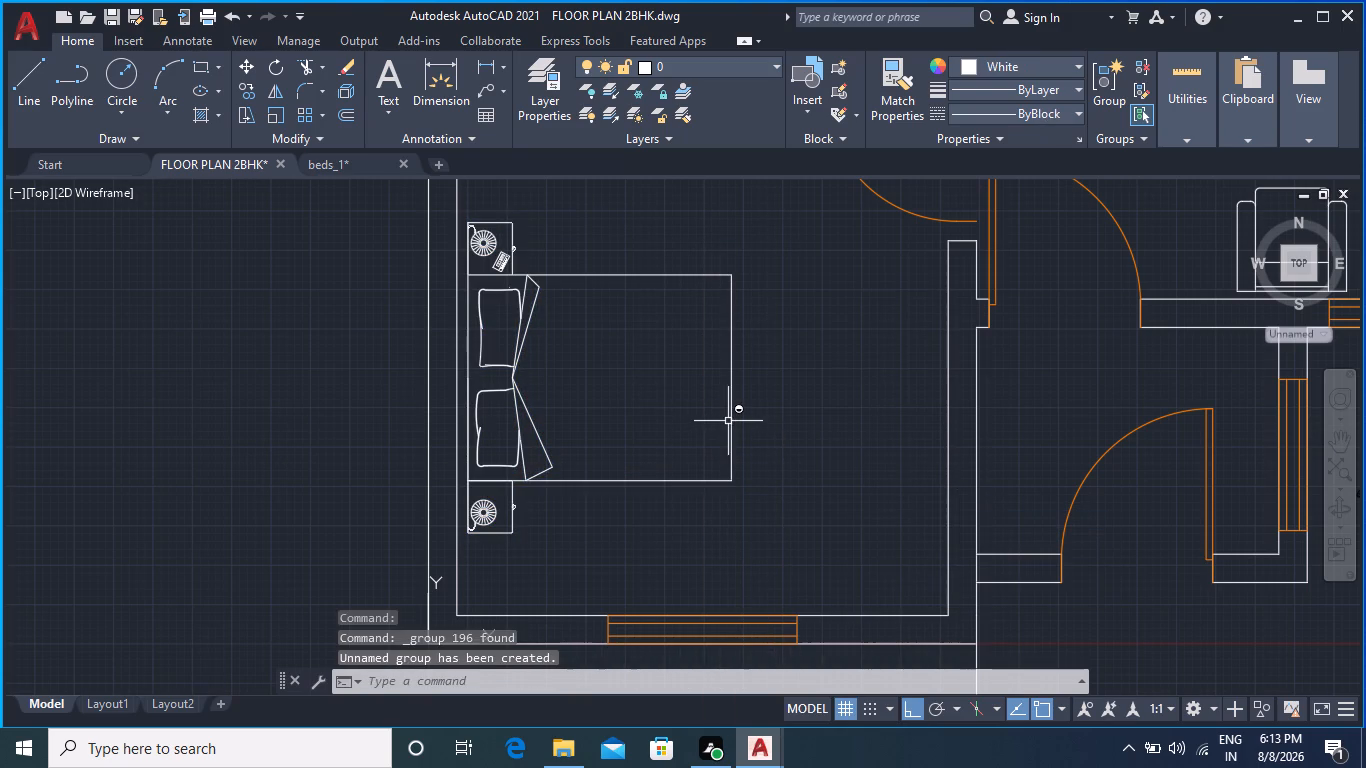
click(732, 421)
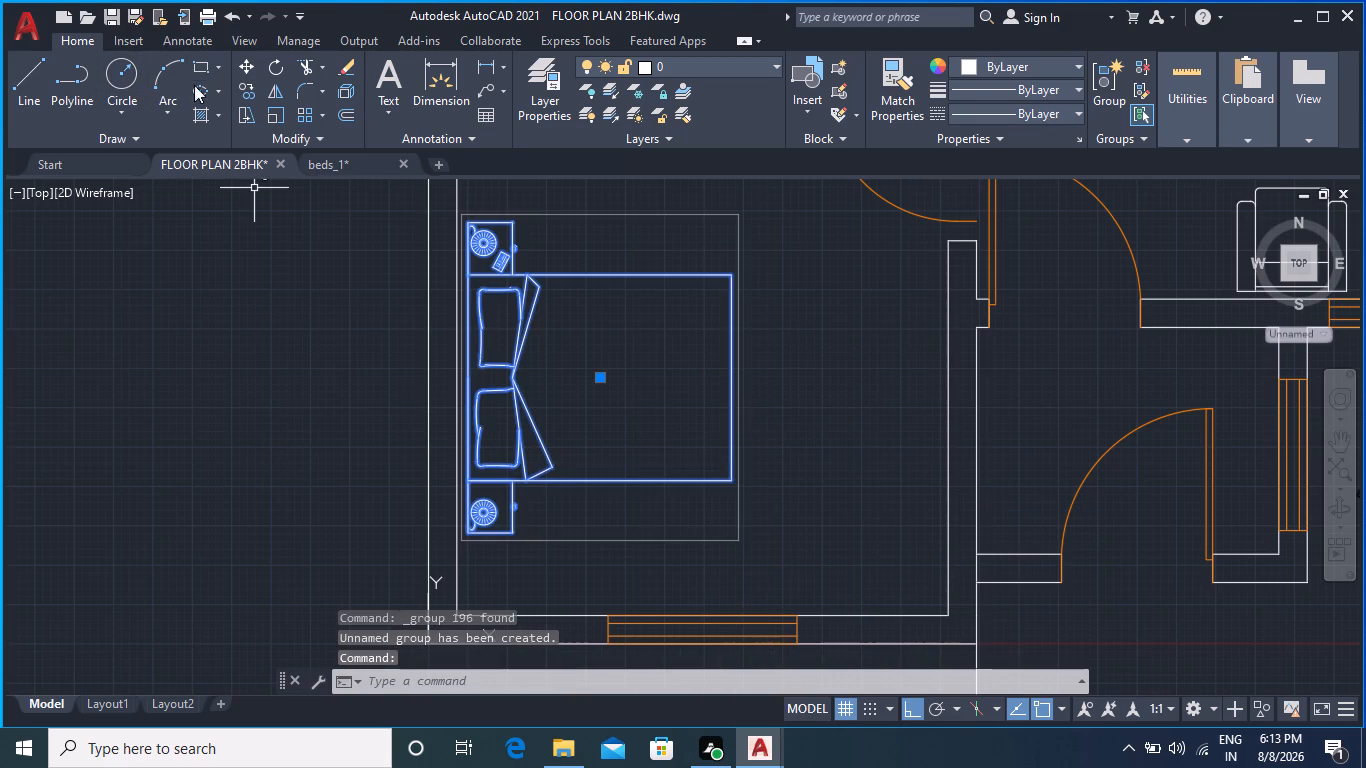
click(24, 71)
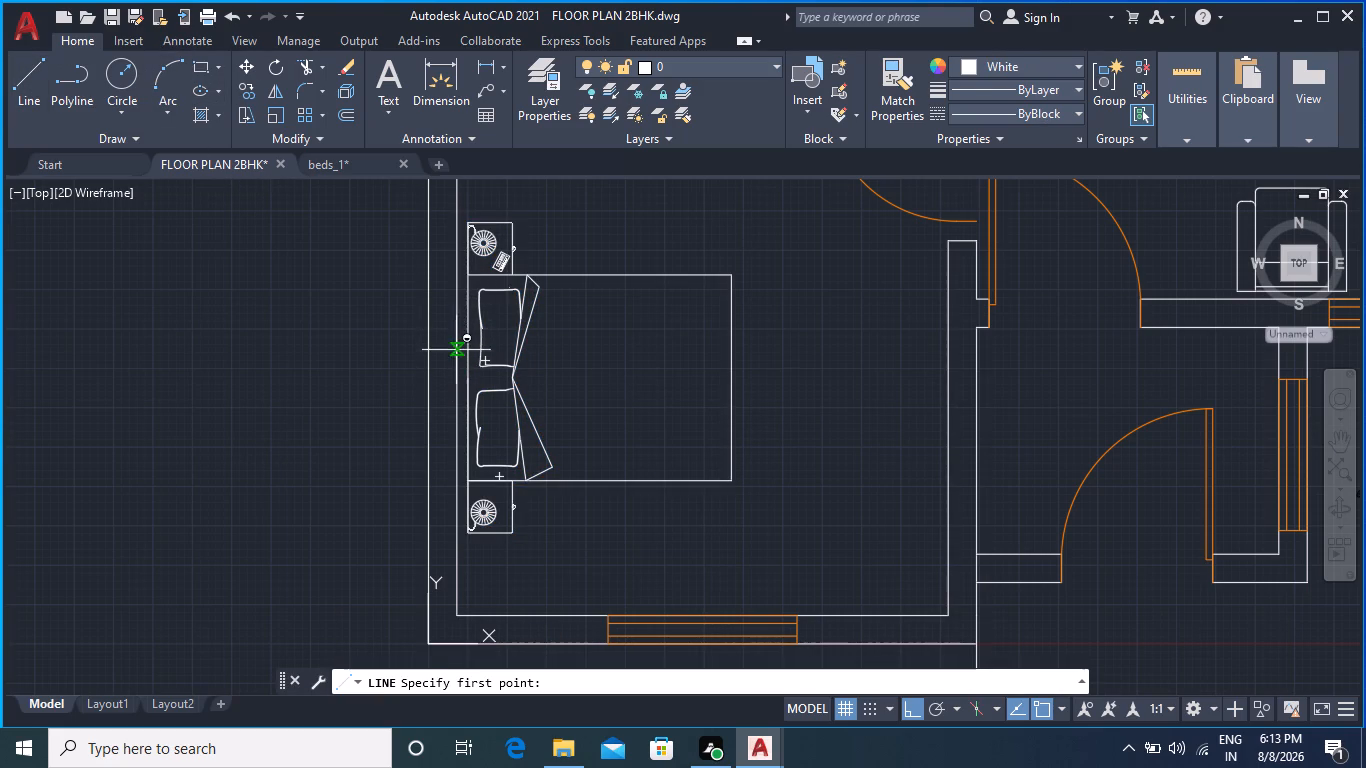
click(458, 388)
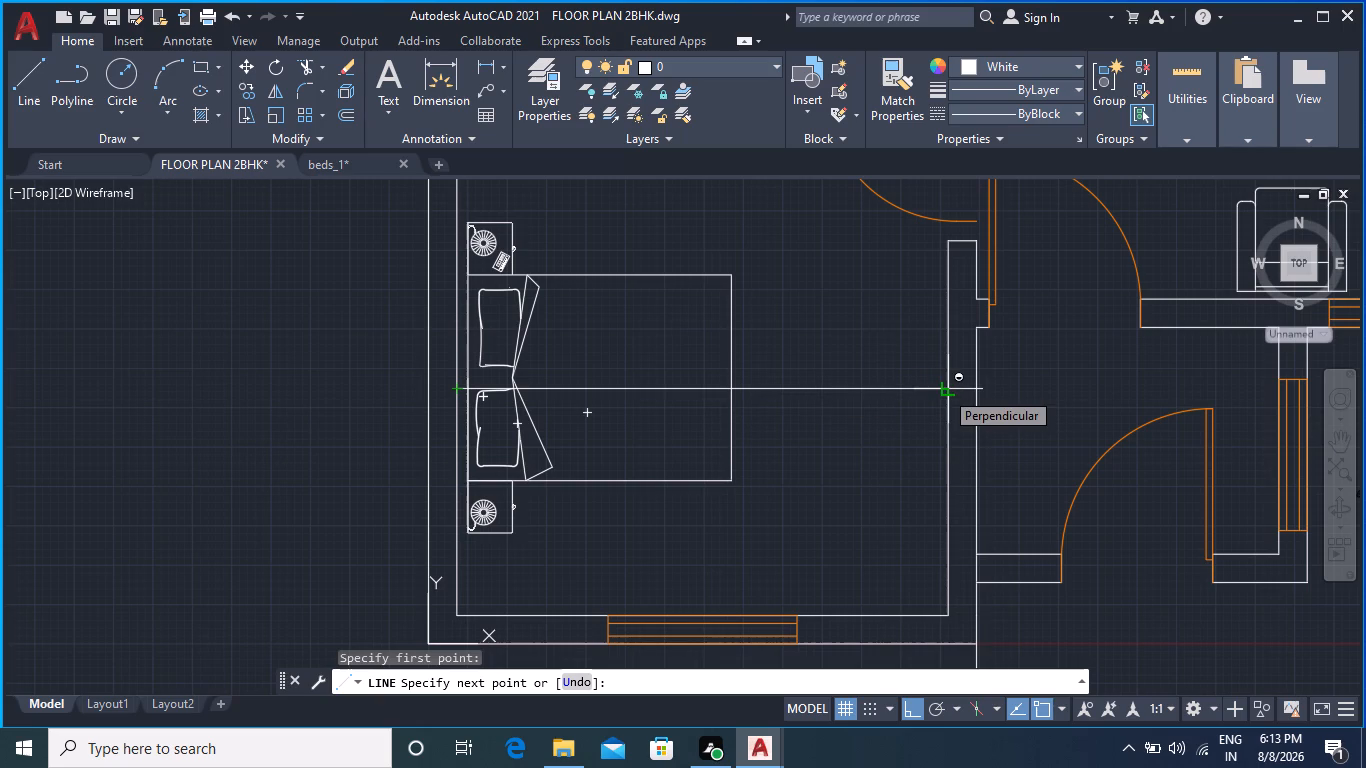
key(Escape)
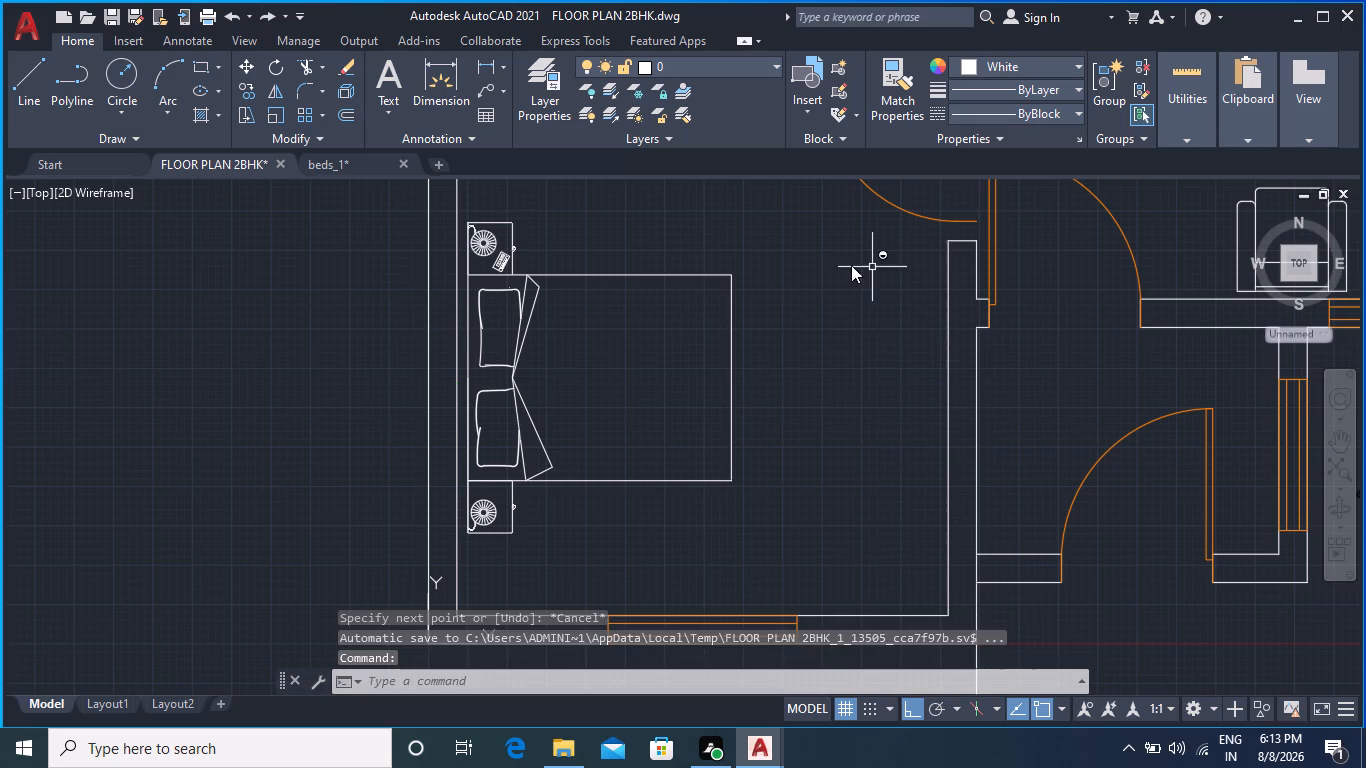
Draw a horizontal guide line from the midpoint of the bedroom wall facing the bed's foot, extending past the bed's foot edge.
click(33, 79)
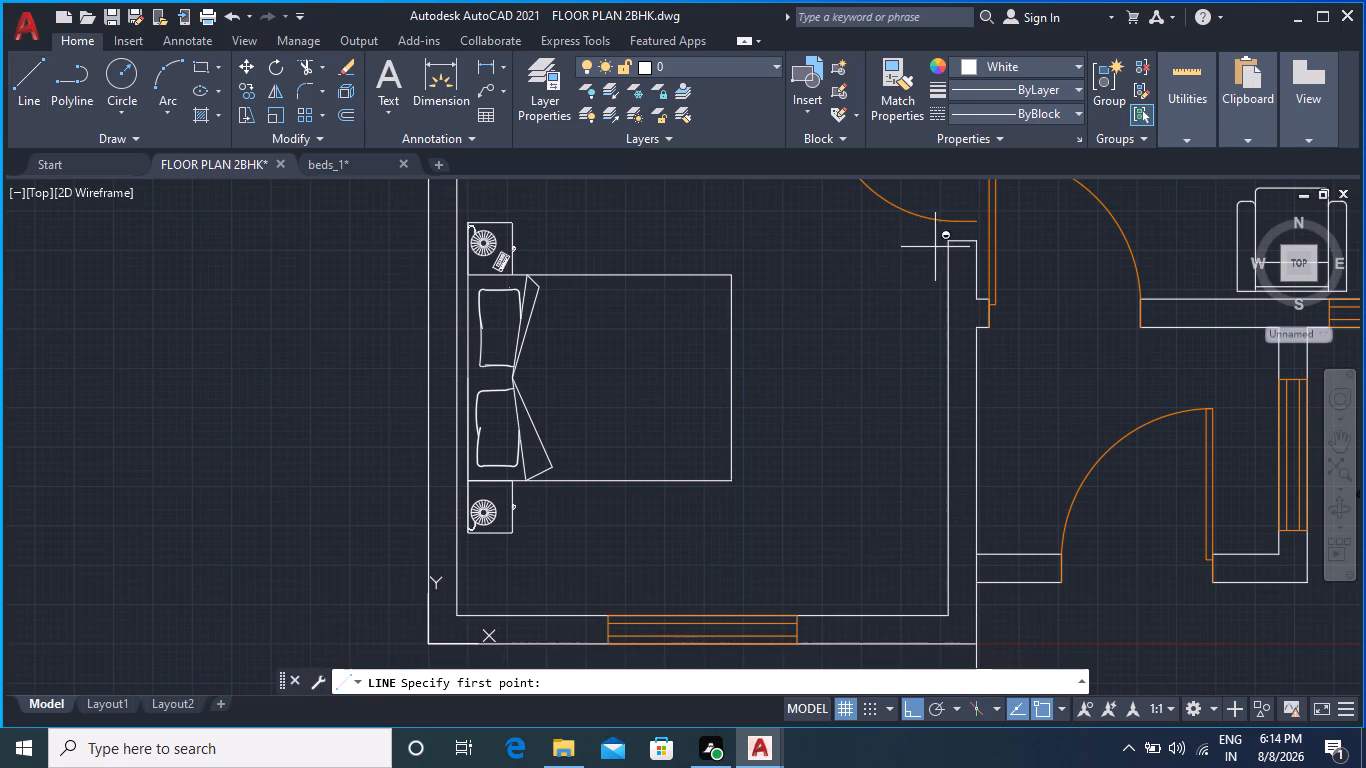
click(948, 430)
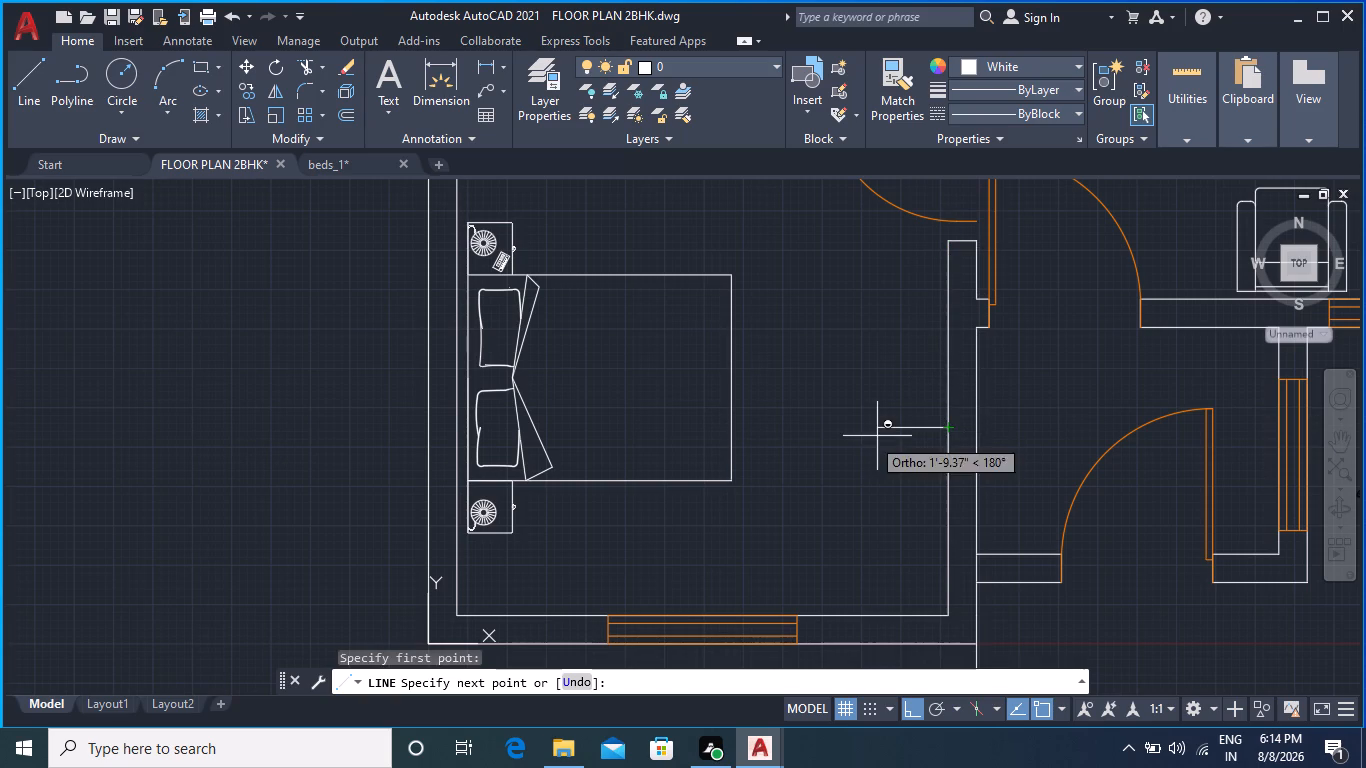
click(695, 438)
key(Escape)
key(Escape)
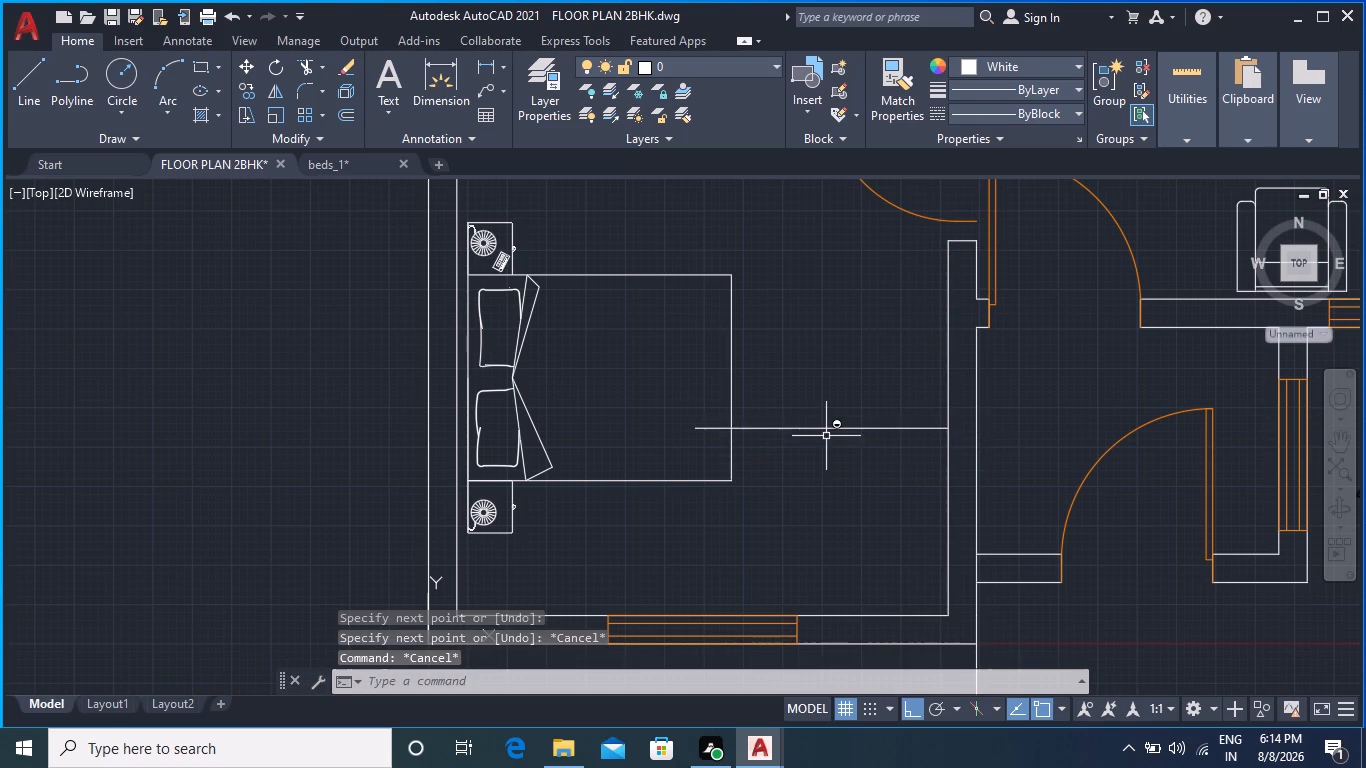
Move the double bed group vertically from its foot edge's midpoint onto the guide line, centring it on the facing wall.
click(733, 314)
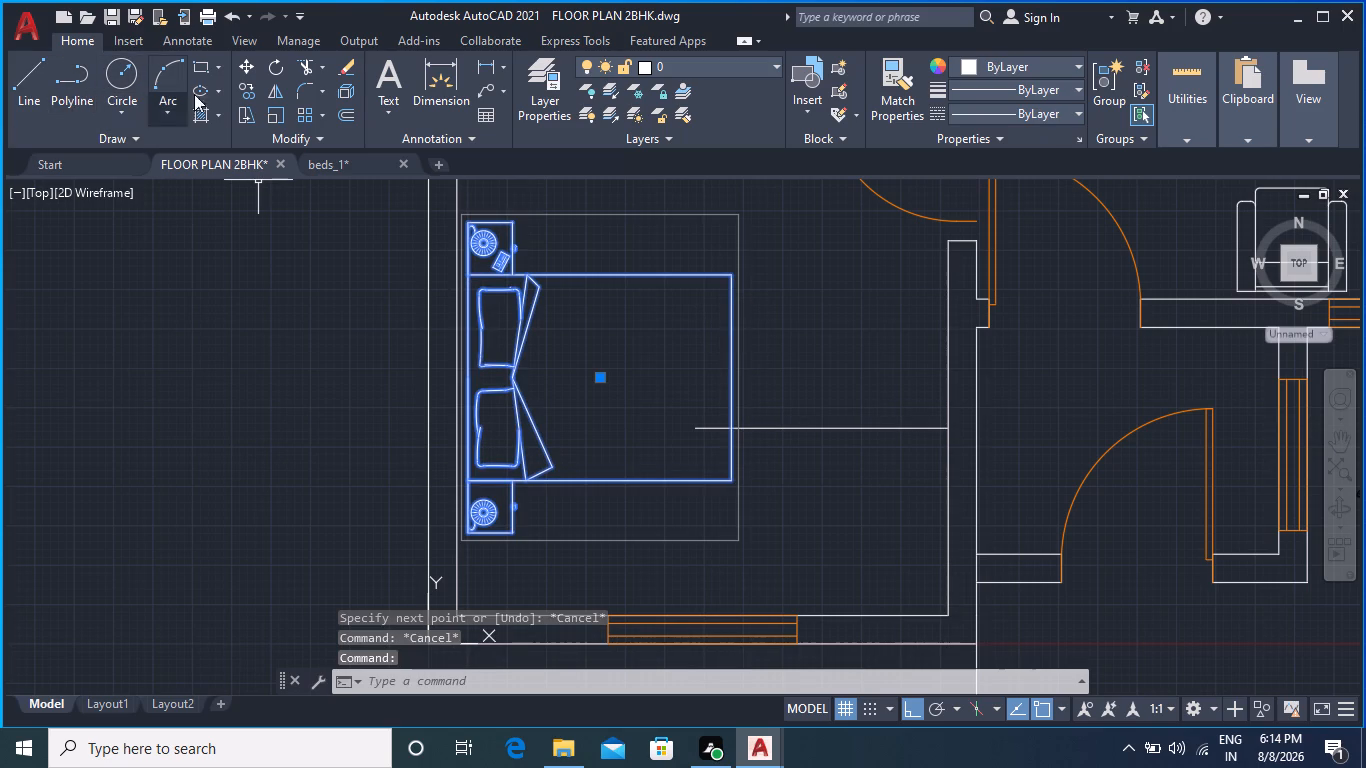
click(246, 68)
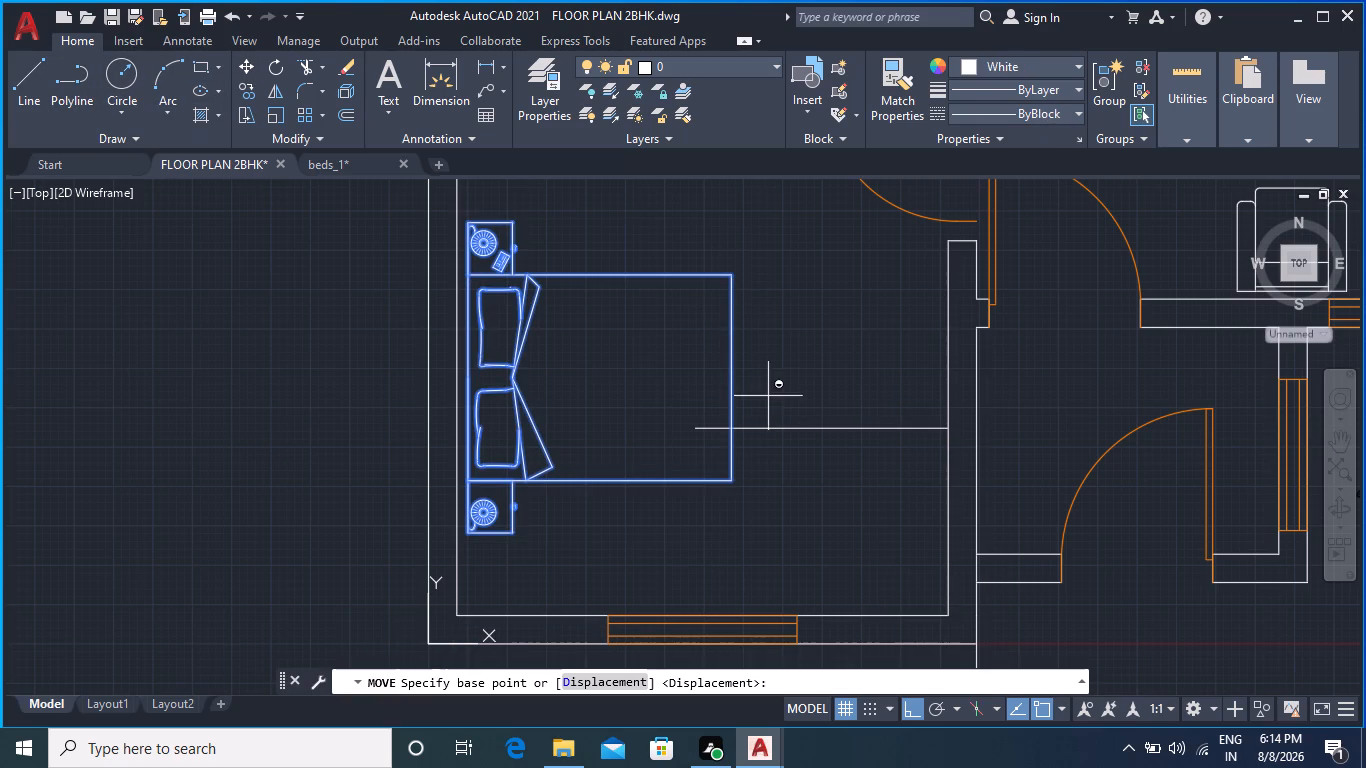
click(729, 382)
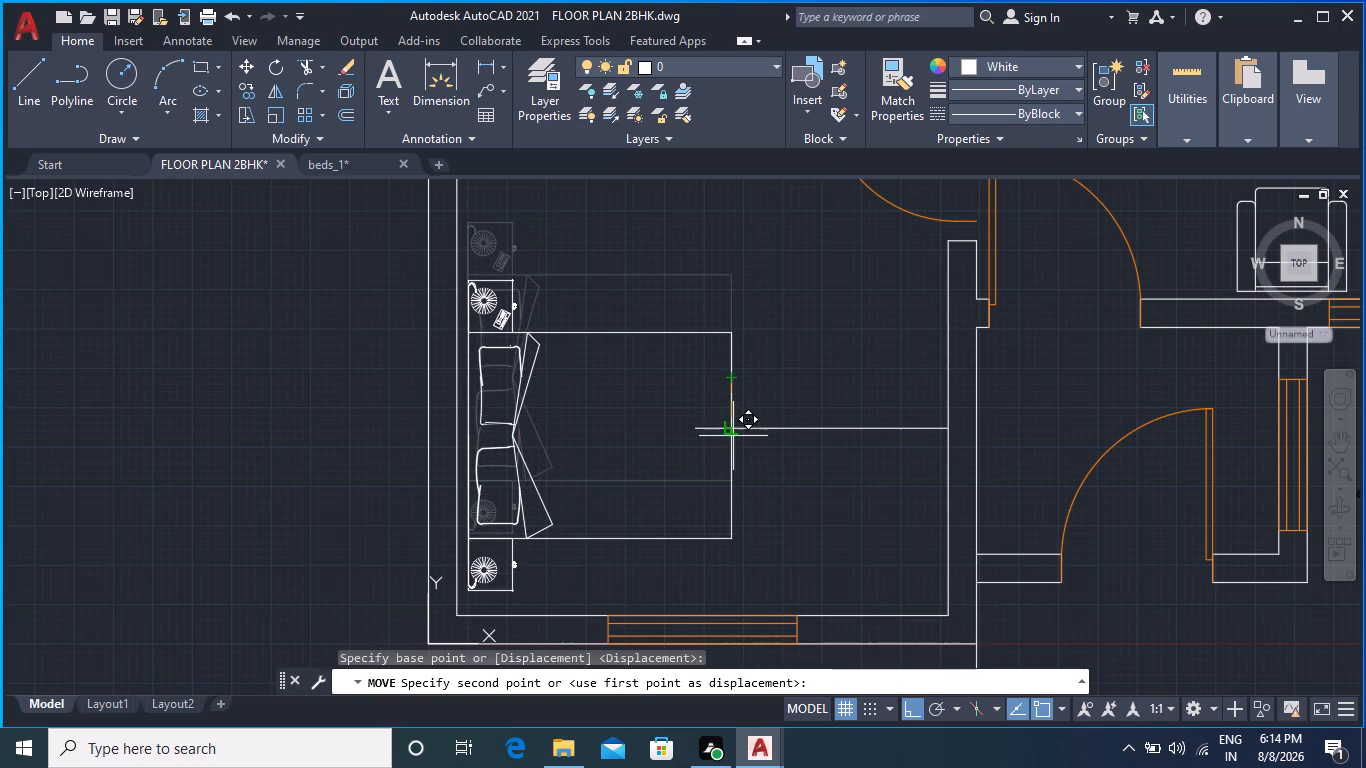
click(728, 430)
key(Escape)
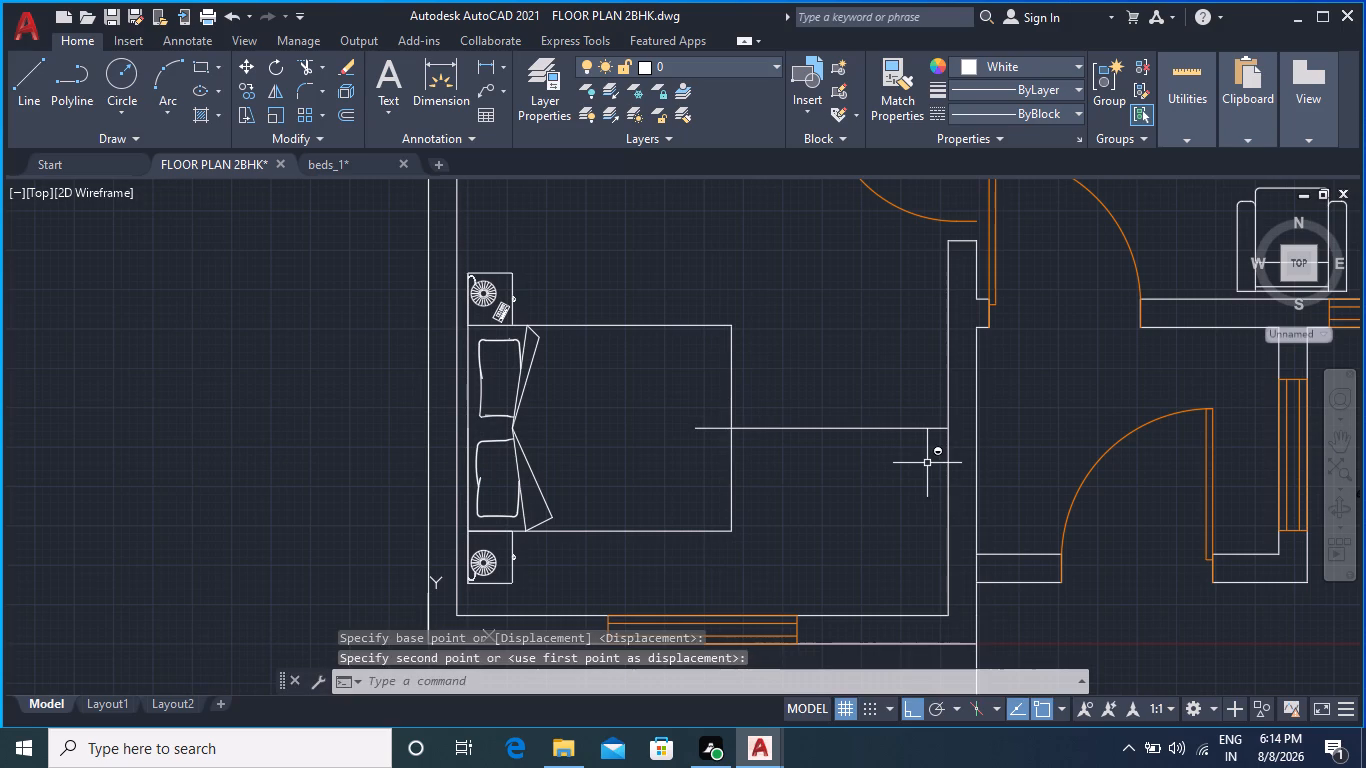
key(Escape)
Erase the horizontal guide line between the bed and the facing wall.
click(826, 429)
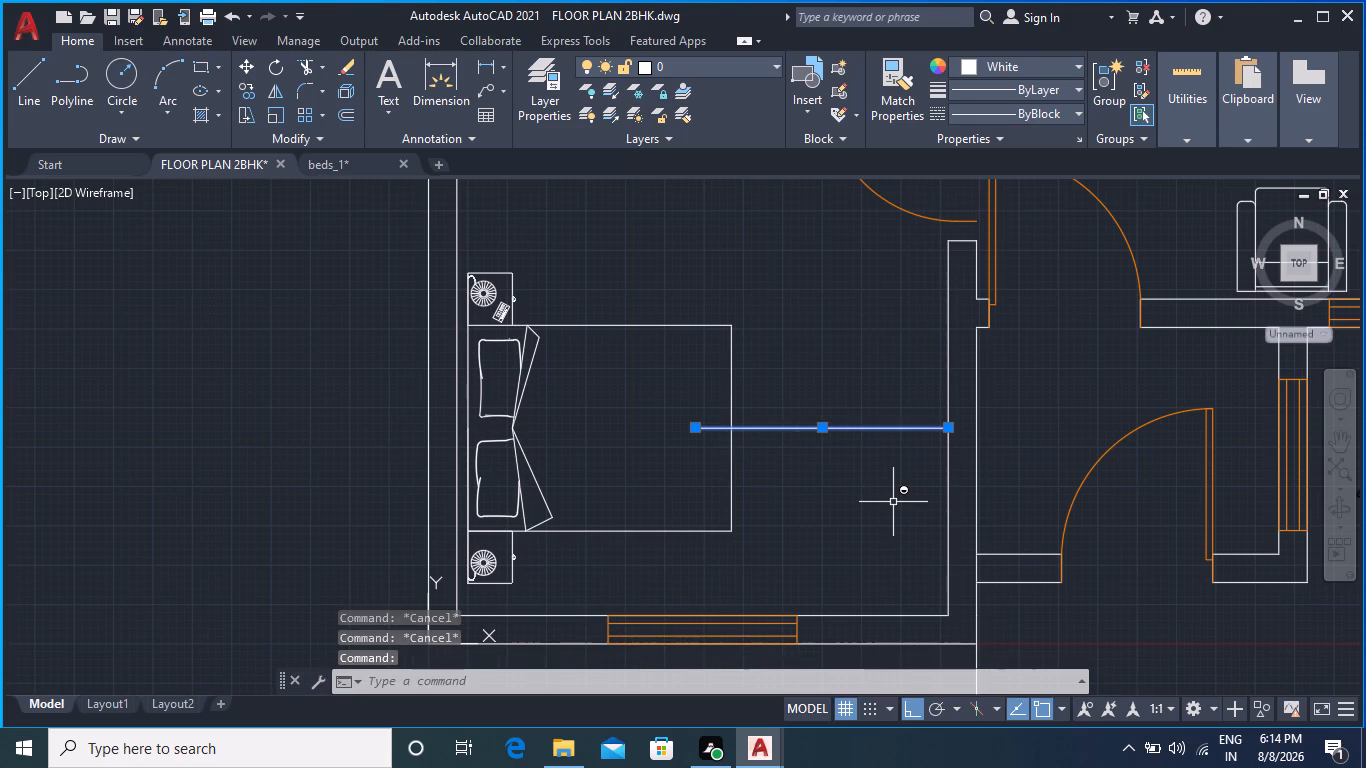
key(Delete)
scroll(879, 459, down, 1)
middle_drag(879, 459, 875, 412)
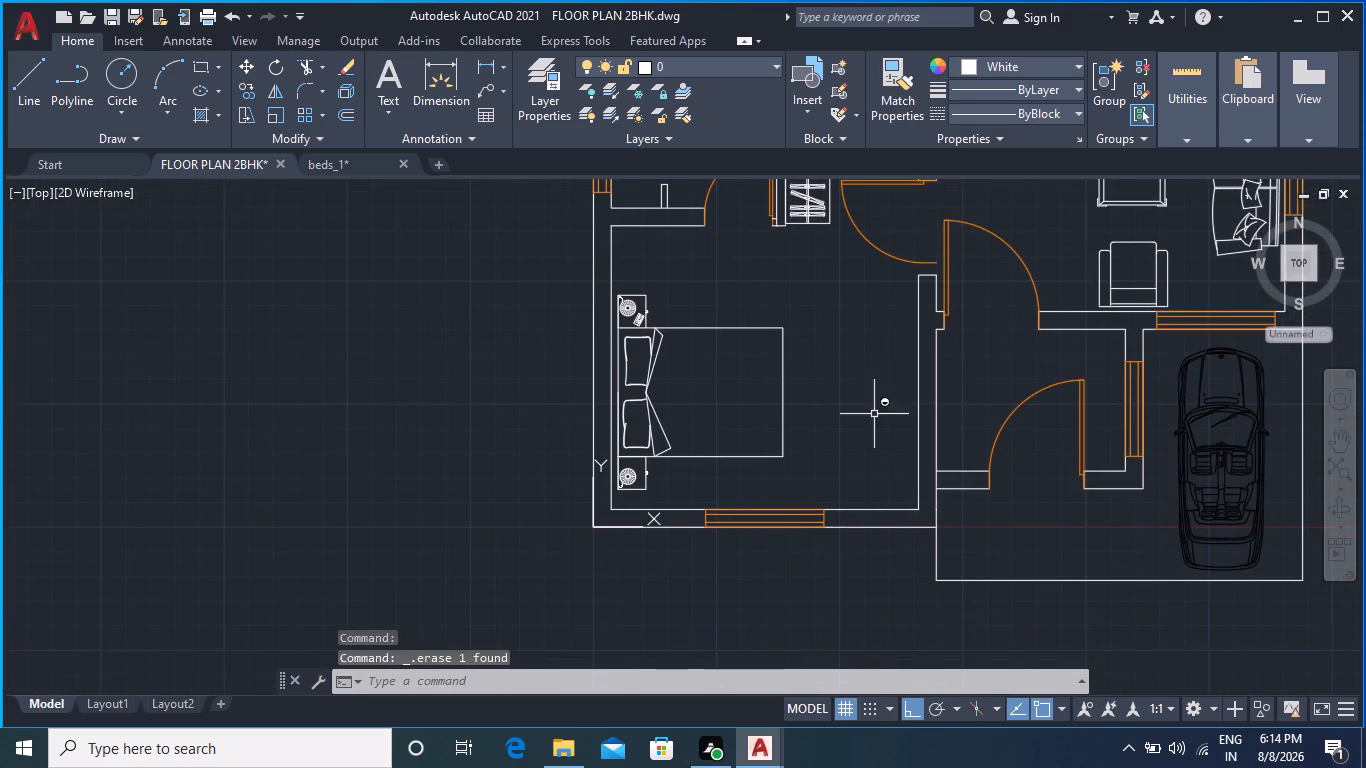
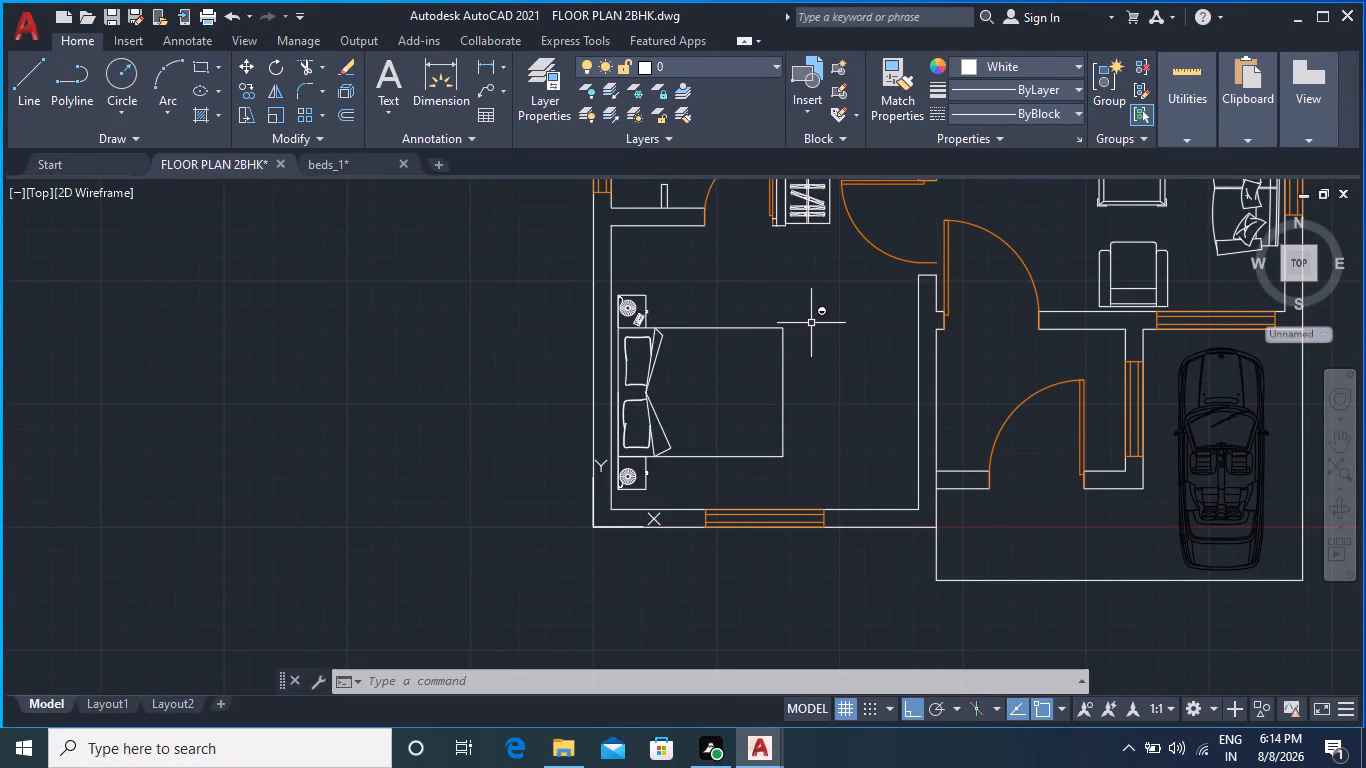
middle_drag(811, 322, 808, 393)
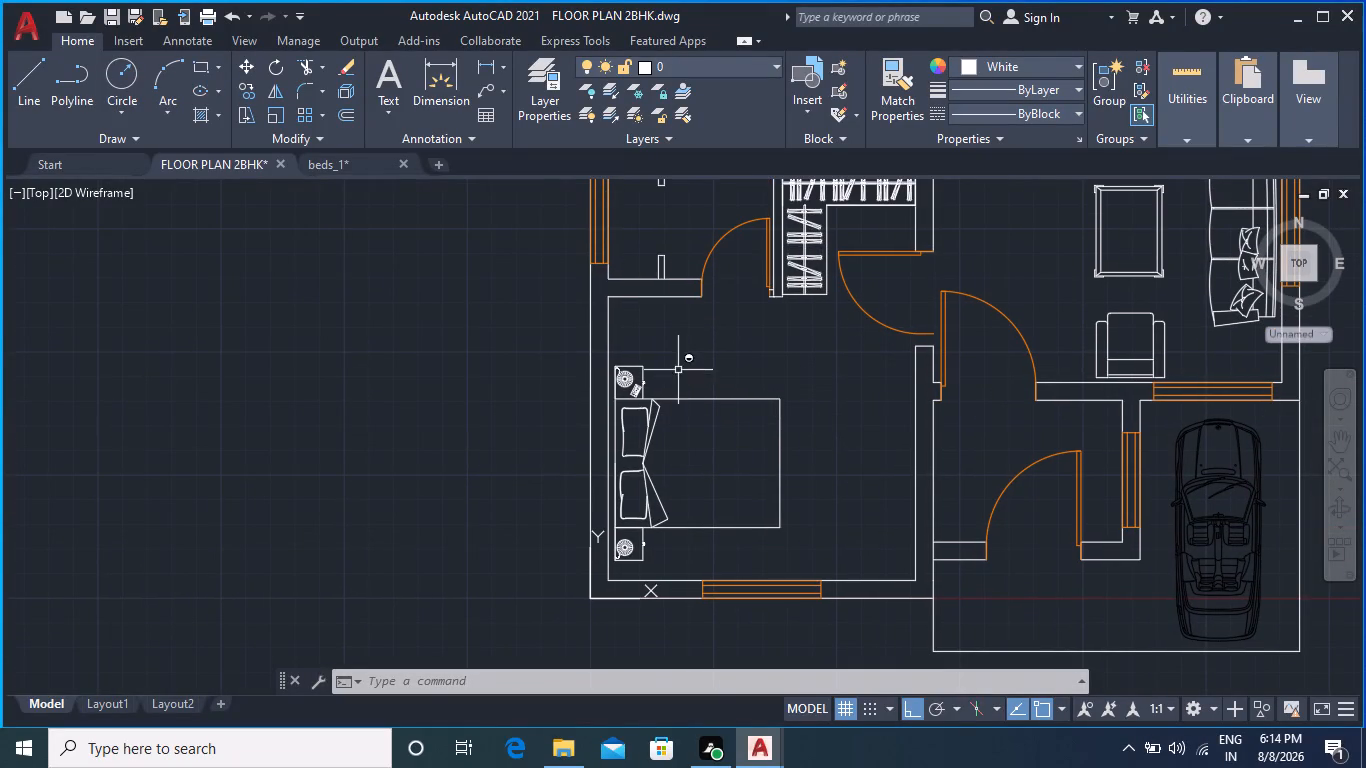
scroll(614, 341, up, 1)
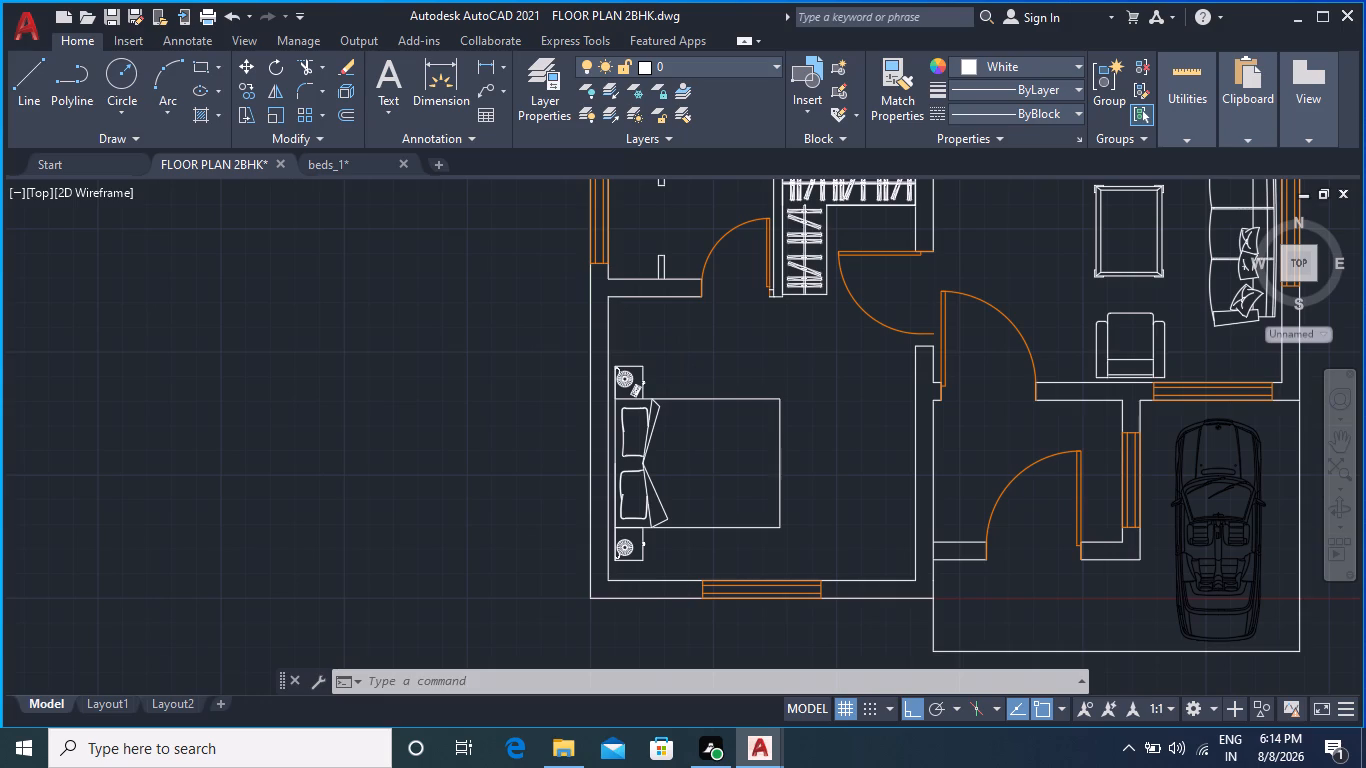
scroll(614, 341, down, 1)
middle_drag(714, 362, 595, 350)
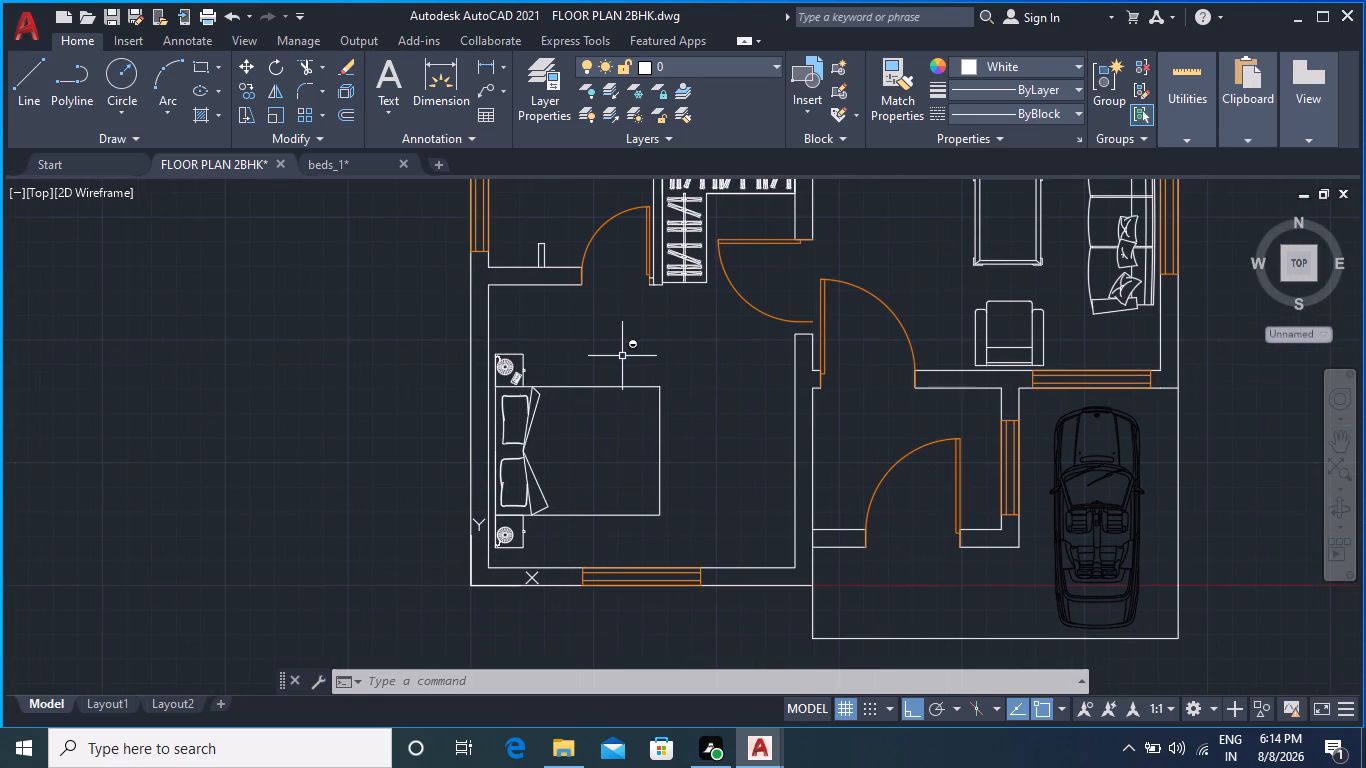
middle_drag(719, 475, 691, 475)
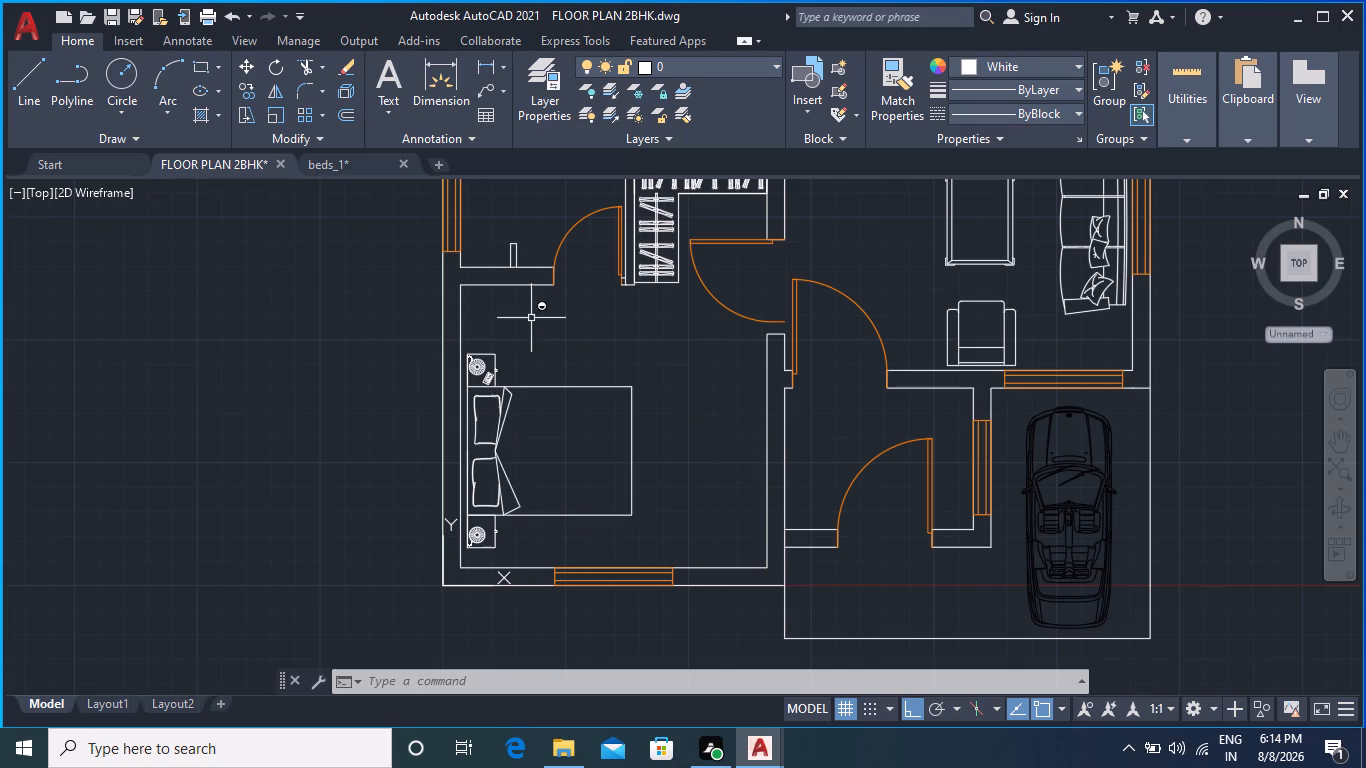
In the beds_1 drawing, copy the double bed with two chamfered-corner side tables and a folded-back blanket to the clipboard.
click(330, 164)
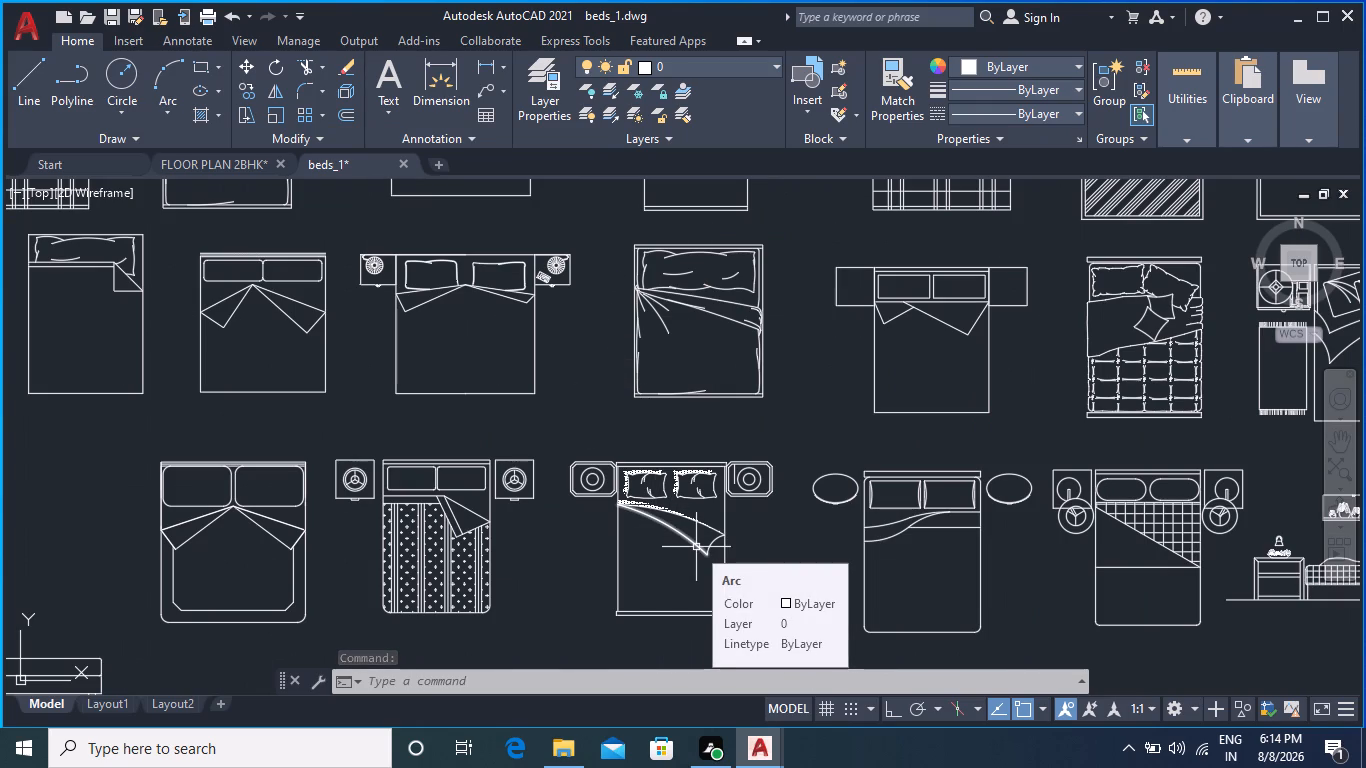
click(546, 442)
click(781, 660)
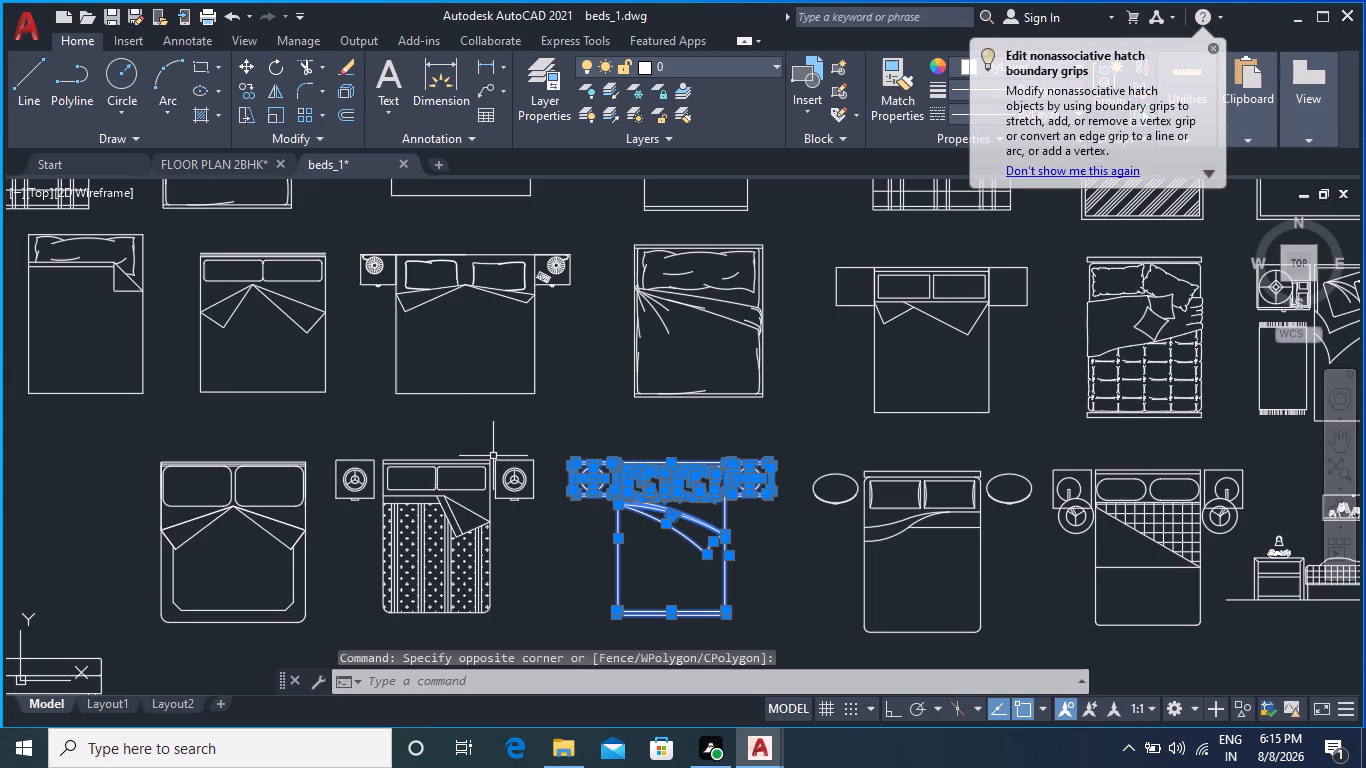
key(ctrl+c)
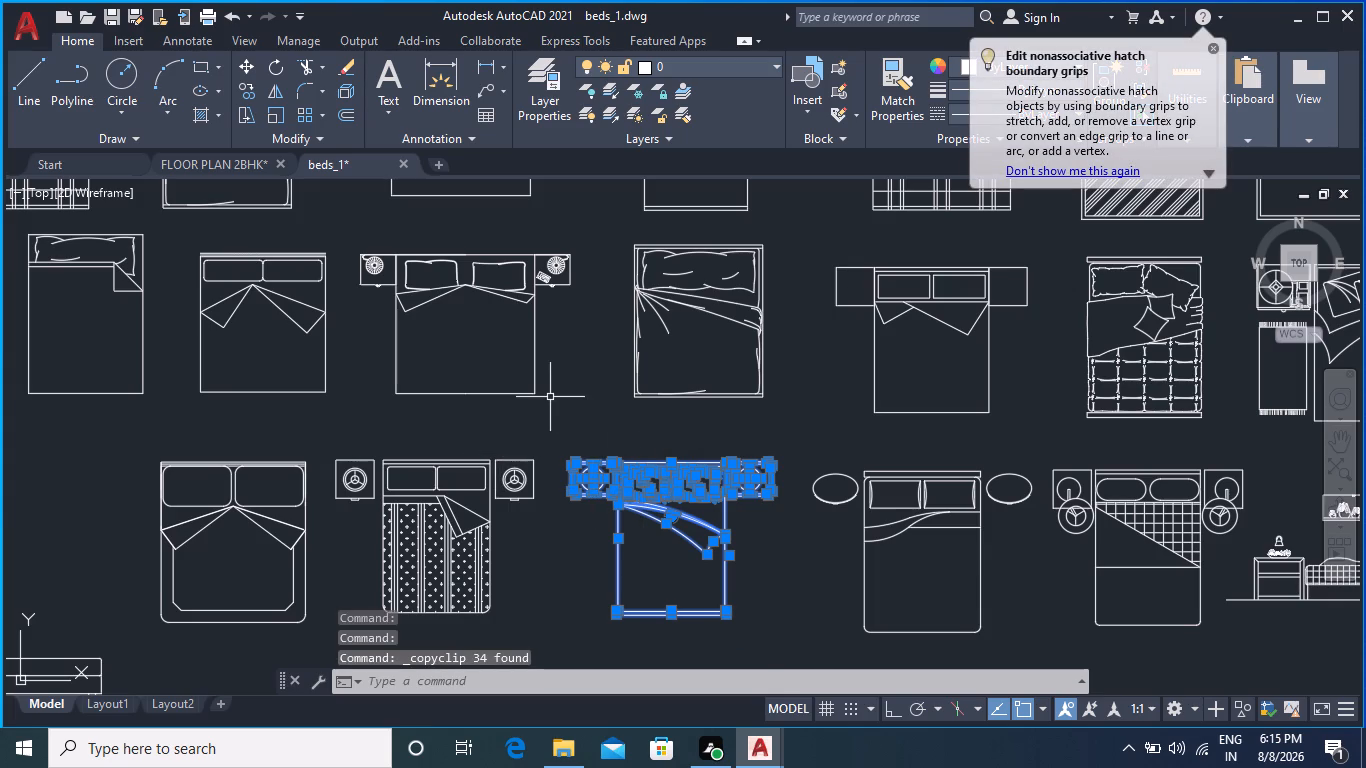
Switch to the FLOOR PLAN 2BHK drawing and paste the bed in the empty area west of the empty north-west bedroom.
click(246, 160)
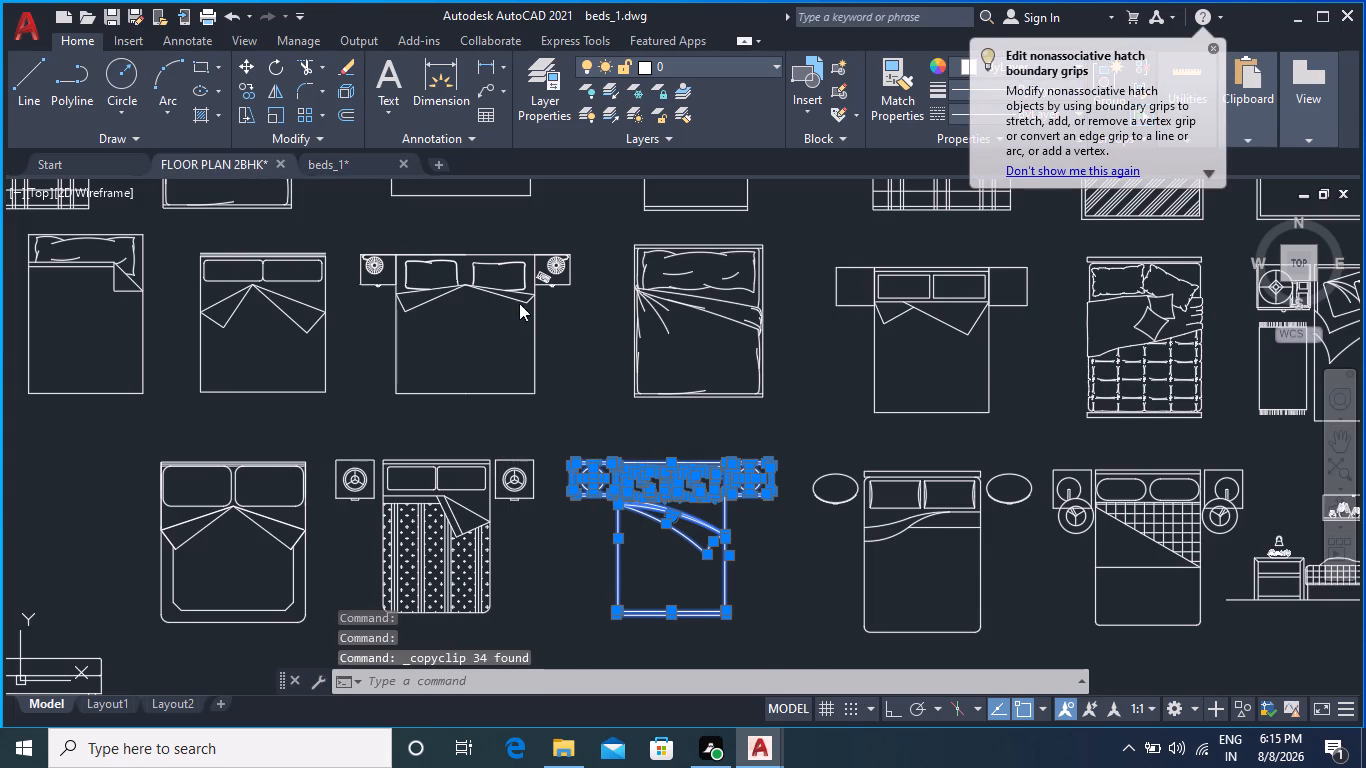
scroll(591, 334, down, 1)
middle_drag(419, 289, 406, 443)
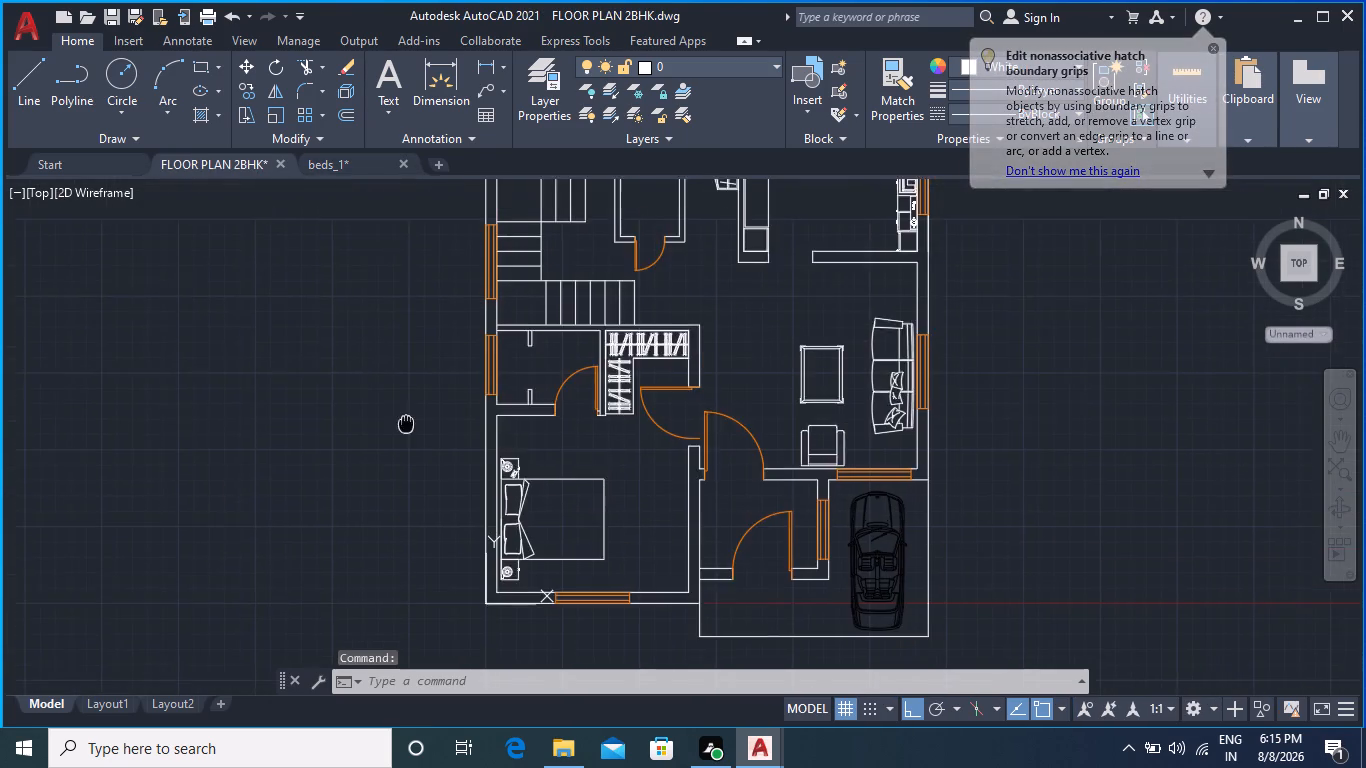
middle_drag(406, 443, 413, 475)
middle_drag(539, 266, 526, 495)
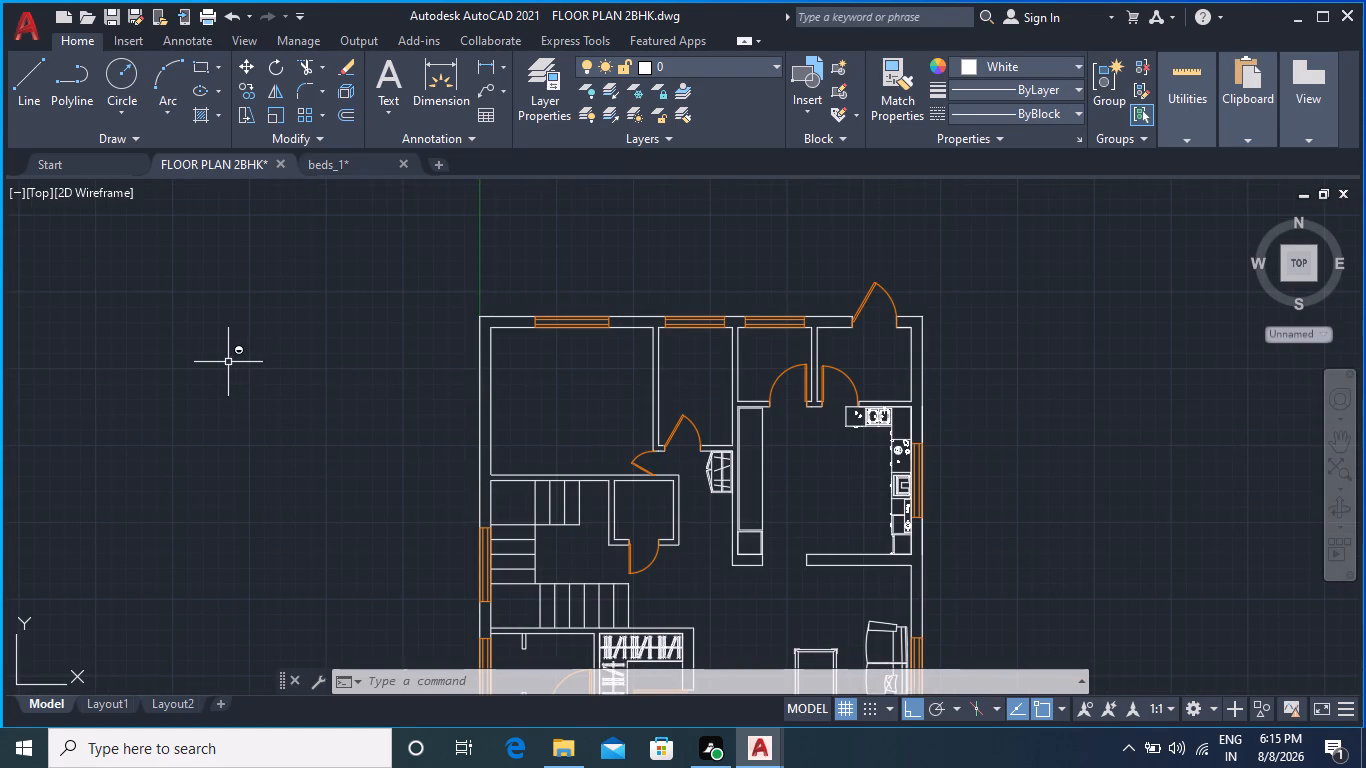
key(ctrl+v)
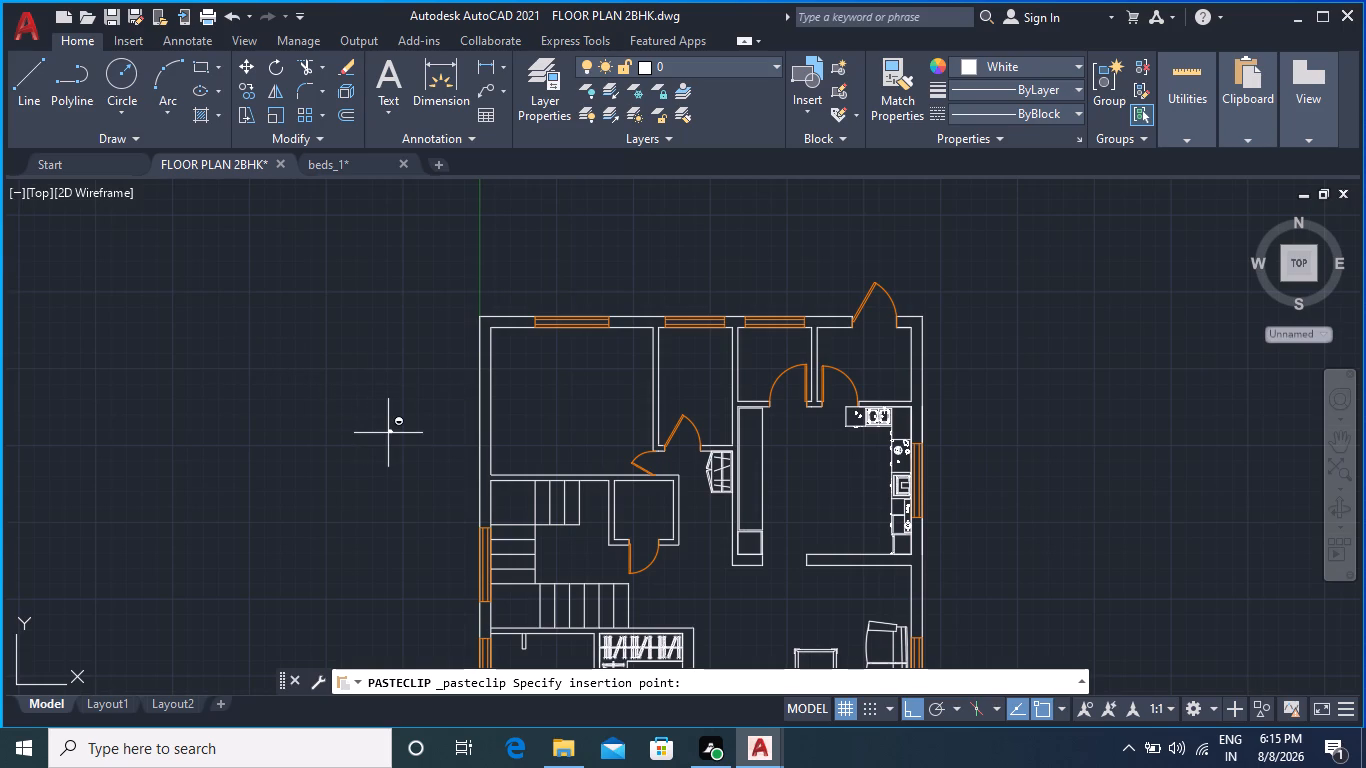
click(388, 433)
Scale up the pasted bed from the south-east corner of its foot end until bed and side tables nearly match the bedroom's width.
scroll(398, 434, up, 3)
drag(313, 390, 327, 402)
click(454, 510)
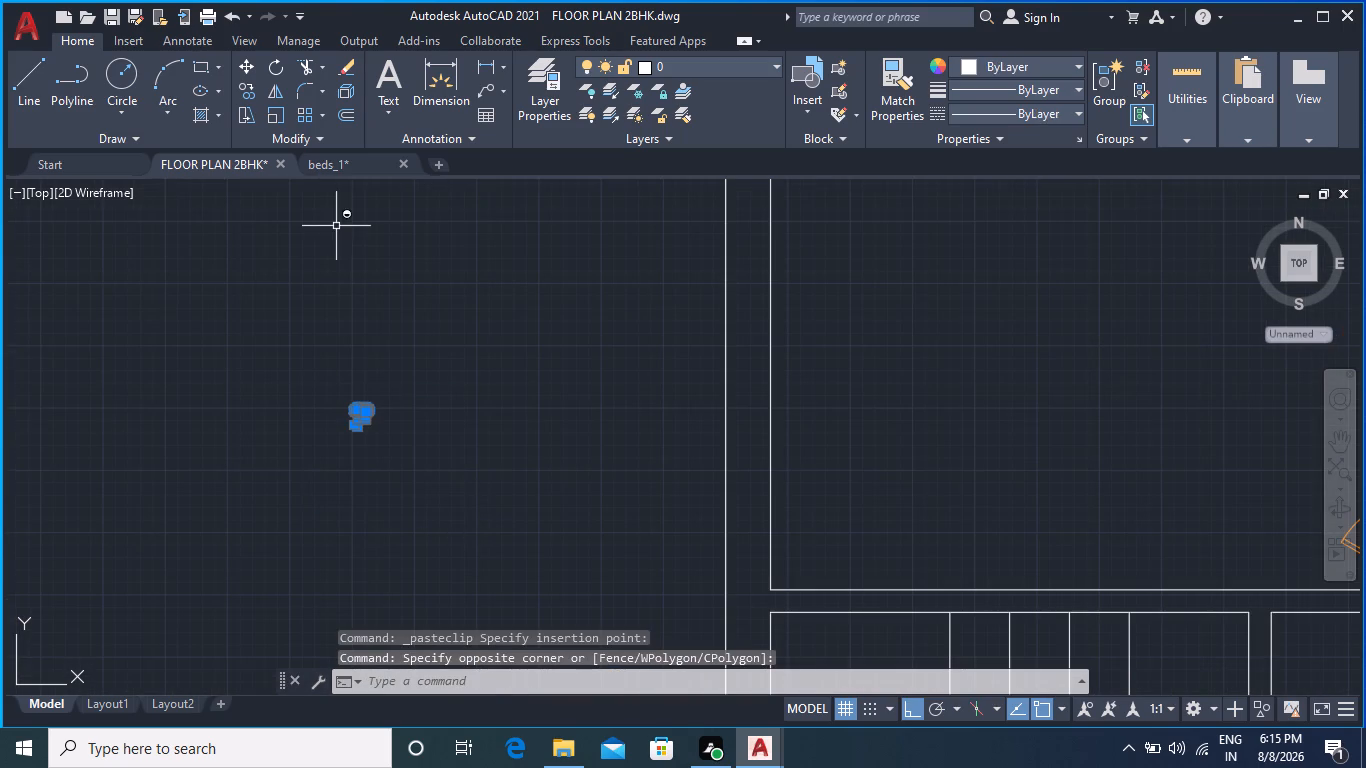
right_click(358, 411)
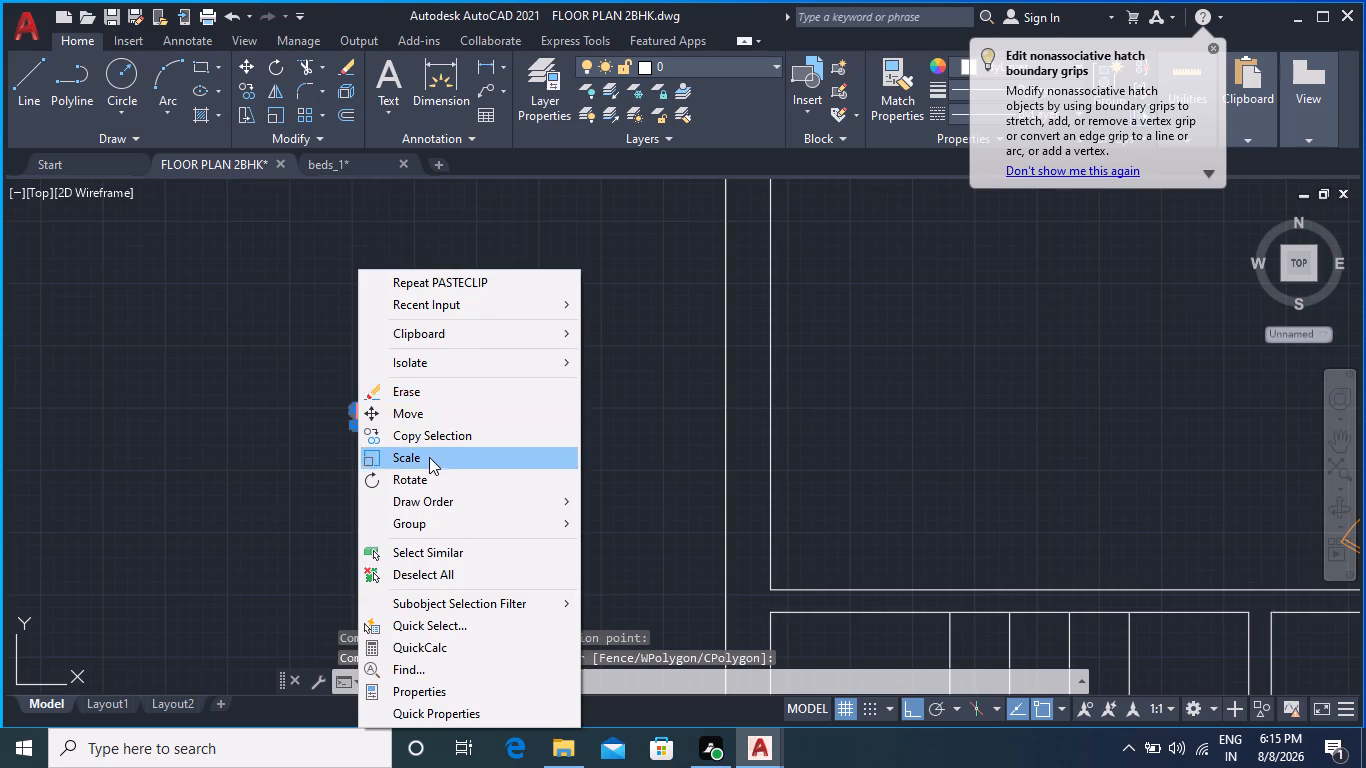
click(429, 458)
scroll(387, 413, up, 3)
middle_drag(373, 431, 676, 315)
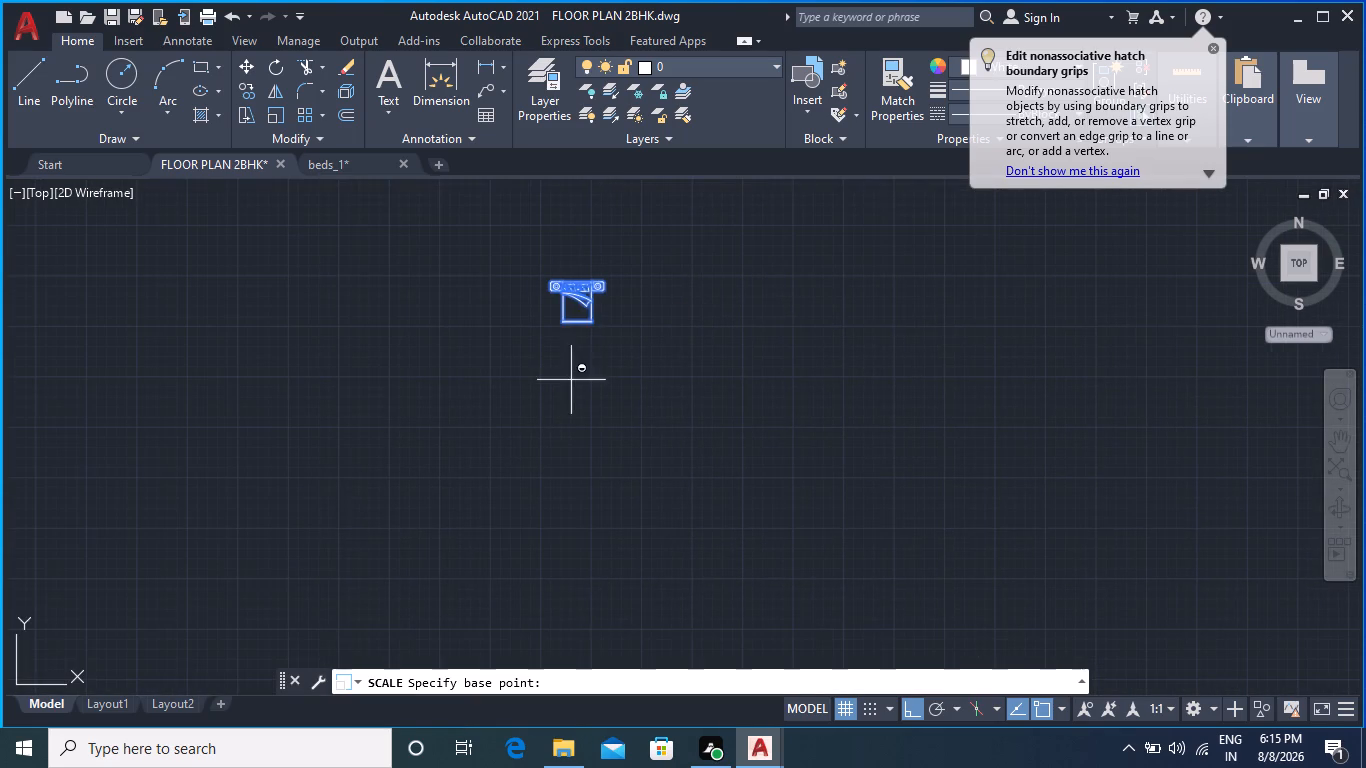
click(596, 325)
scroll(879, 491, down, 4)
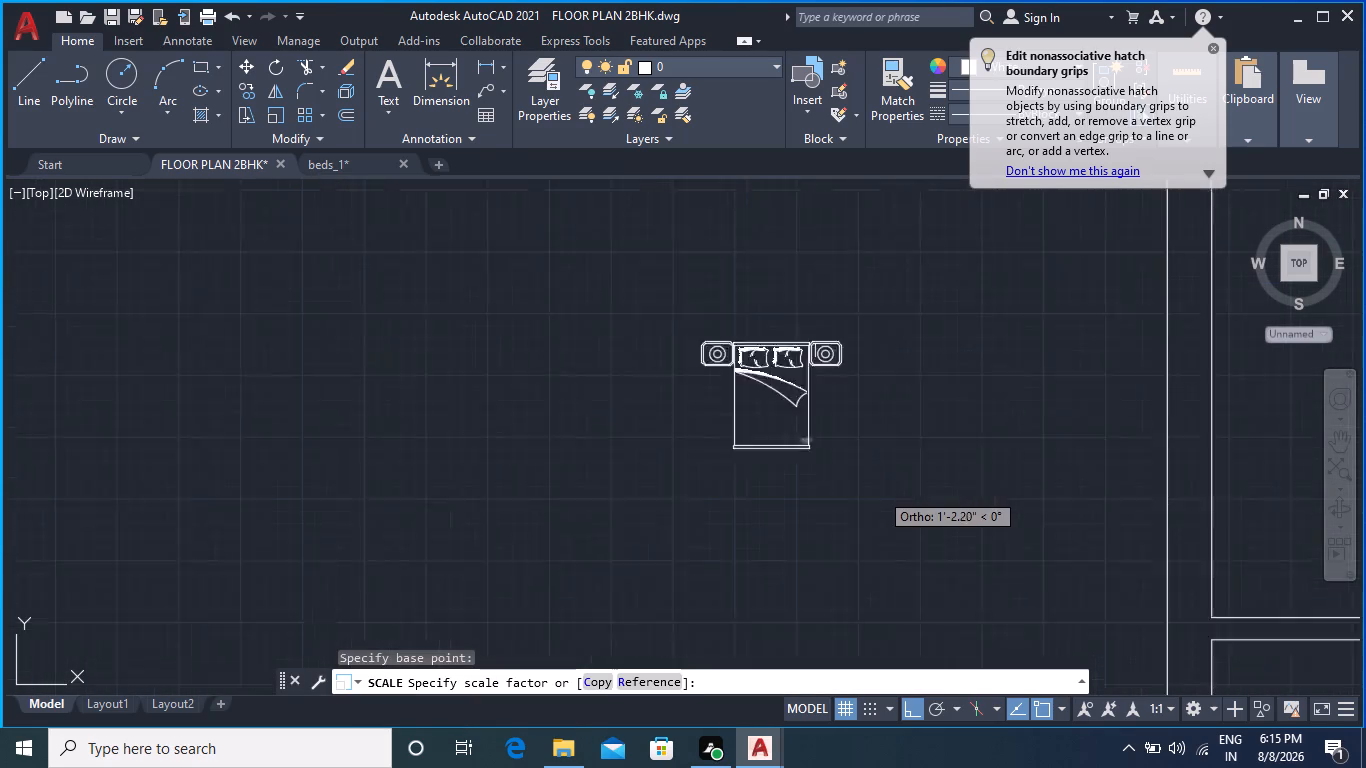
scroll(1013, 557, down, 1)
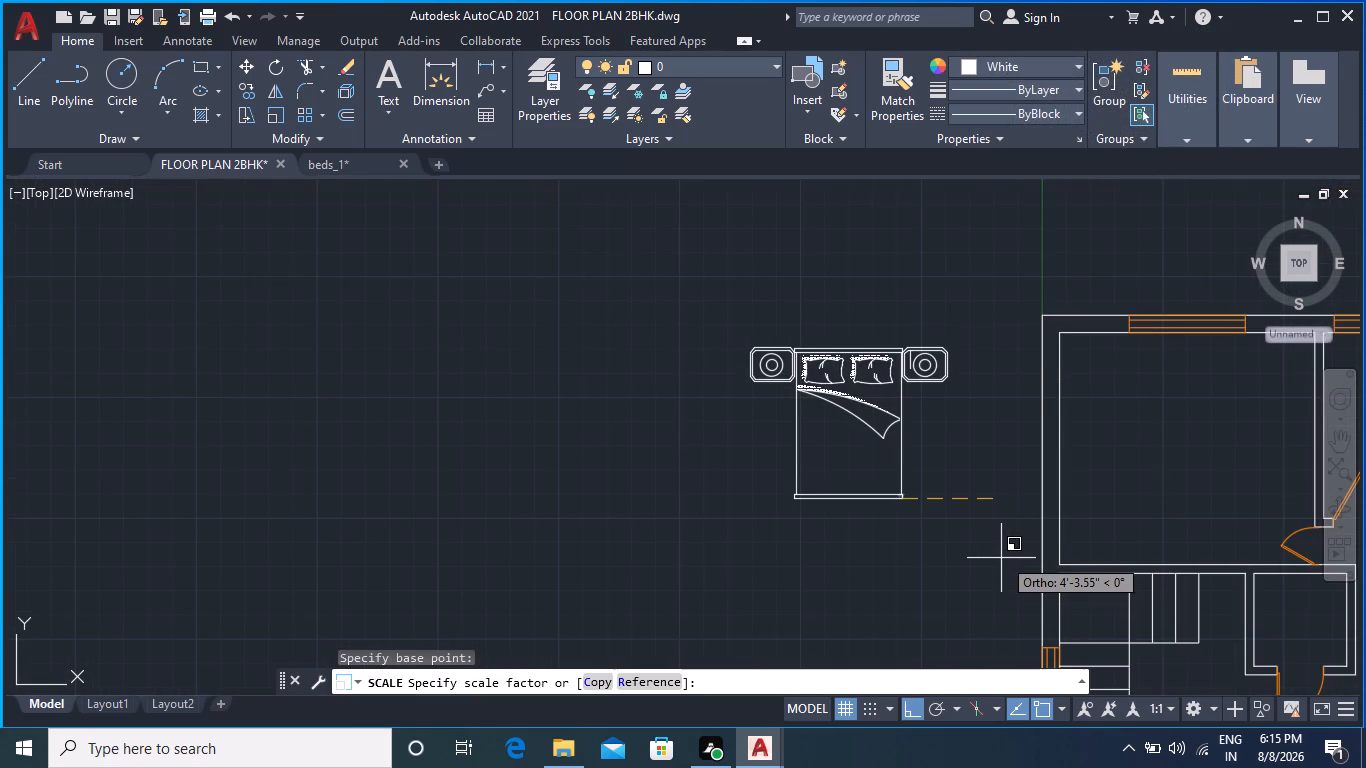
click(1009, 558)
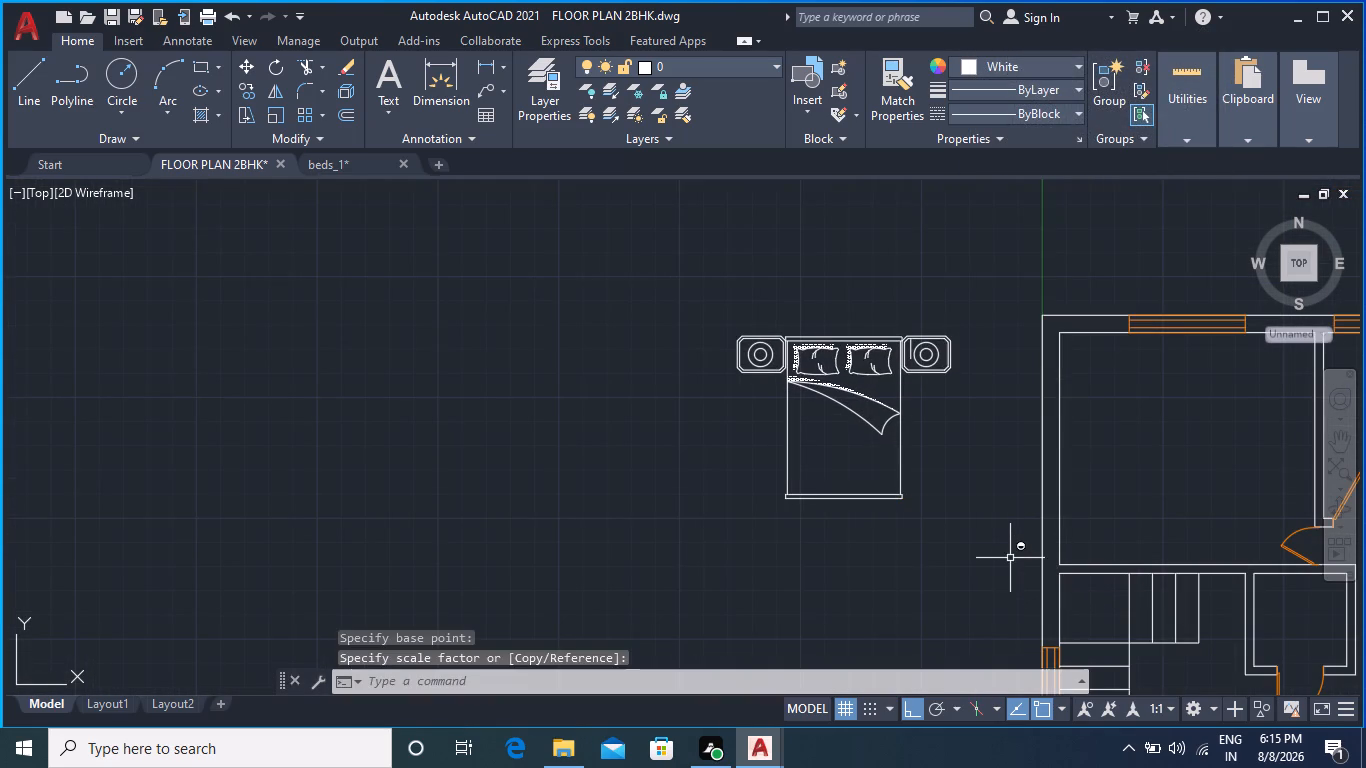
Draw a horizontal line from the midpoint of the north-west bedroom's west inner wall, ending just short of its east wall.
middle_drag(954, 580, 785, 523)
middle_drag(798, 490, 588, 473)
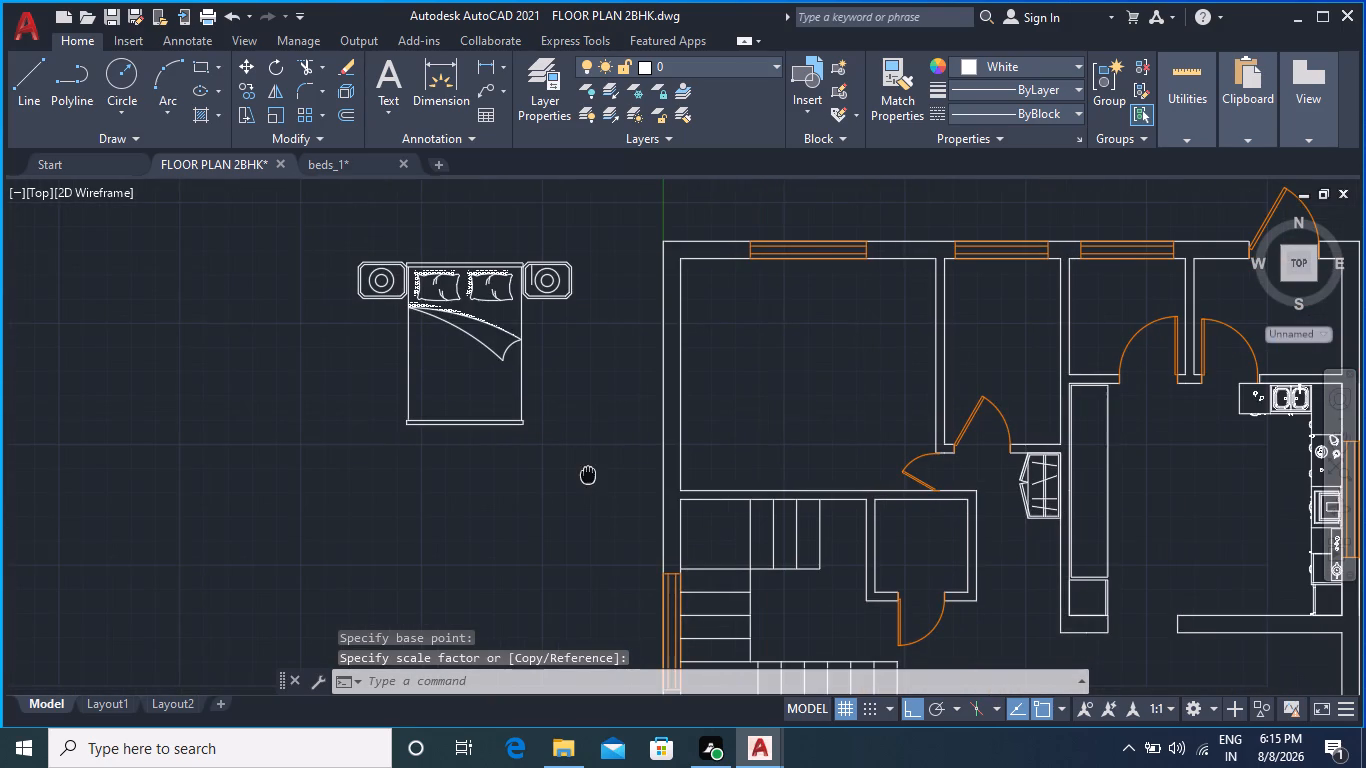
click(34, 88)
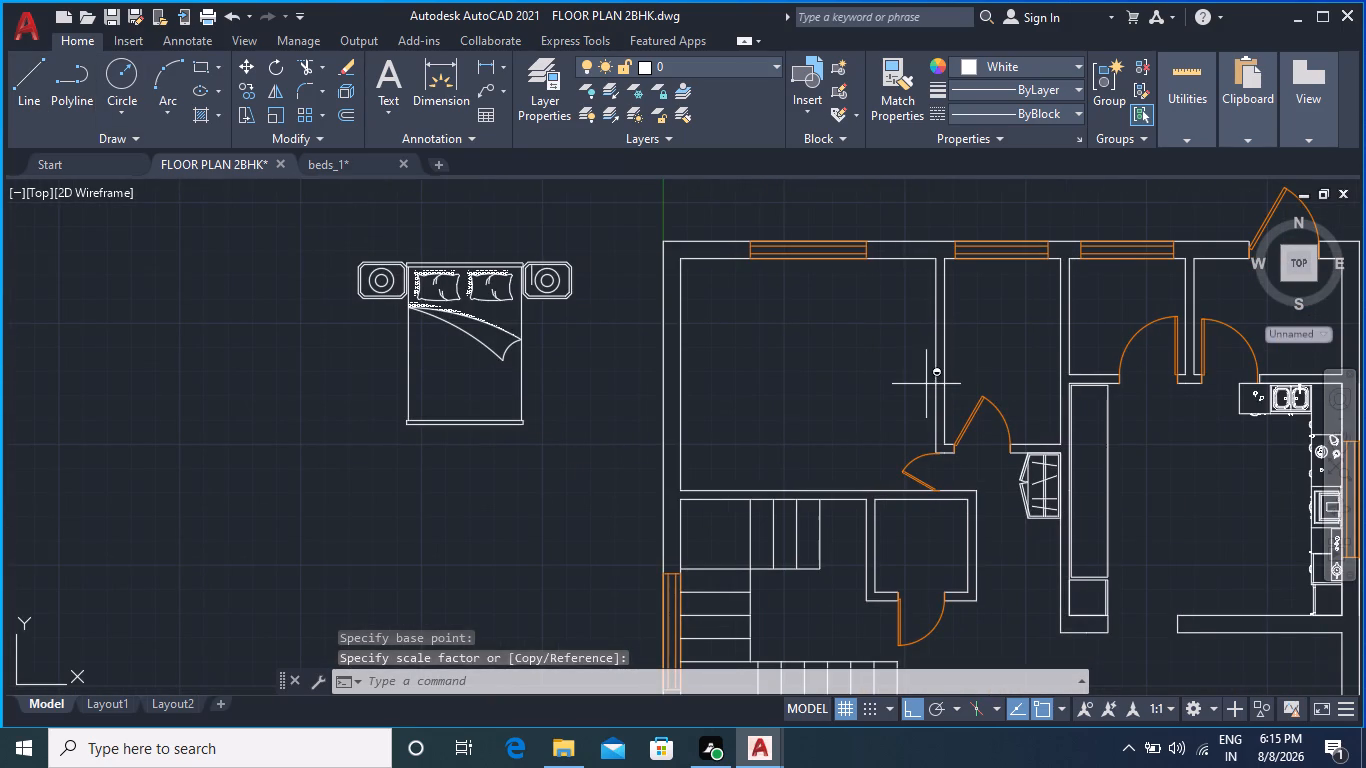
click(679, 379)
click(924, 380)
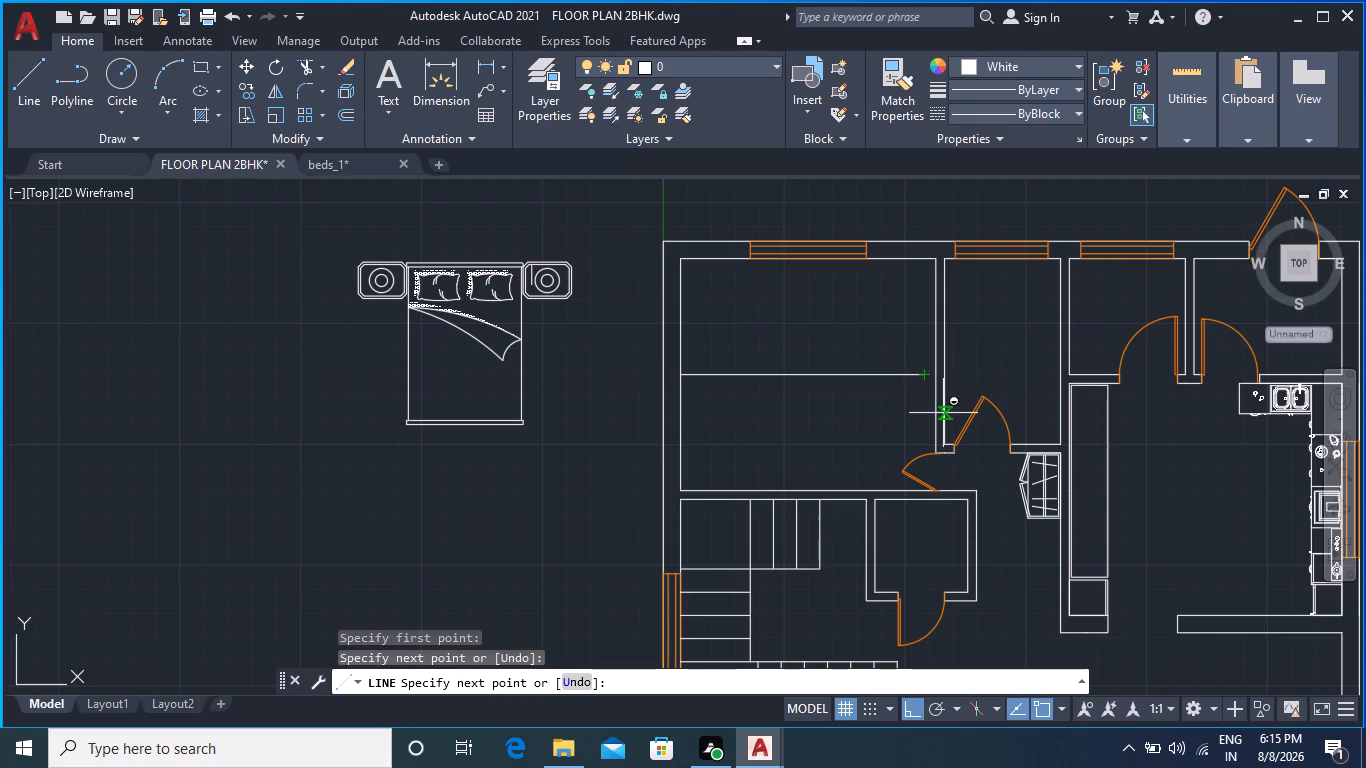
key(Escape)
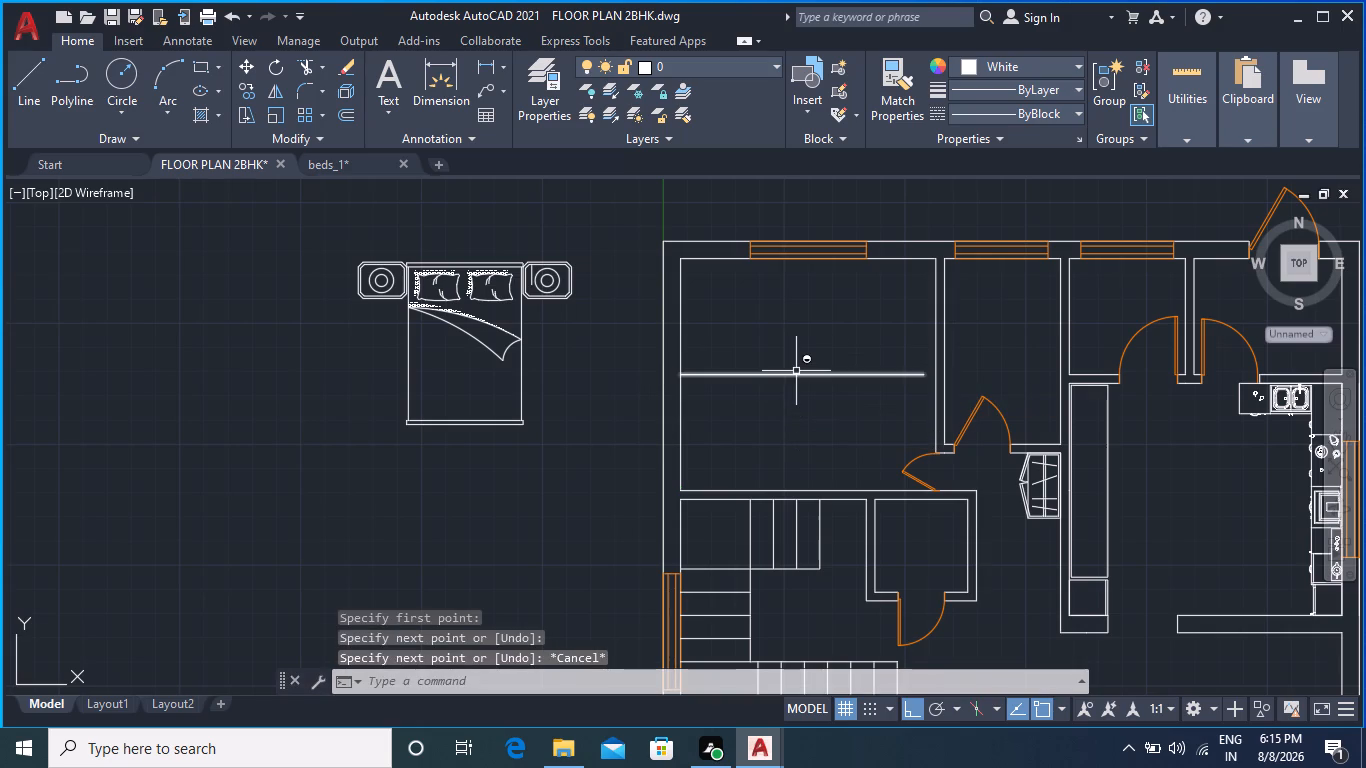
Offset the bedroom's horizontal guide line by 2' to both its south and north sides.
click(796, 377)
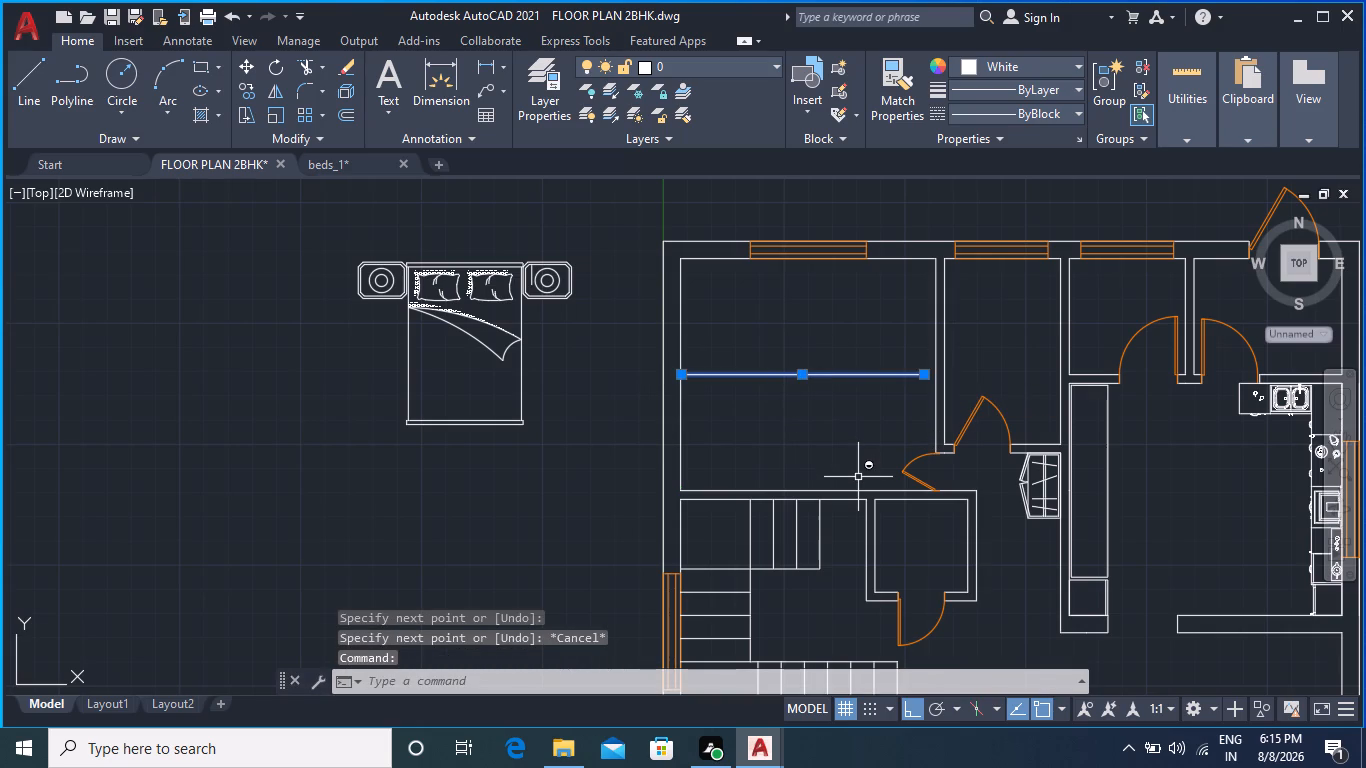
key(o)
key(Return)
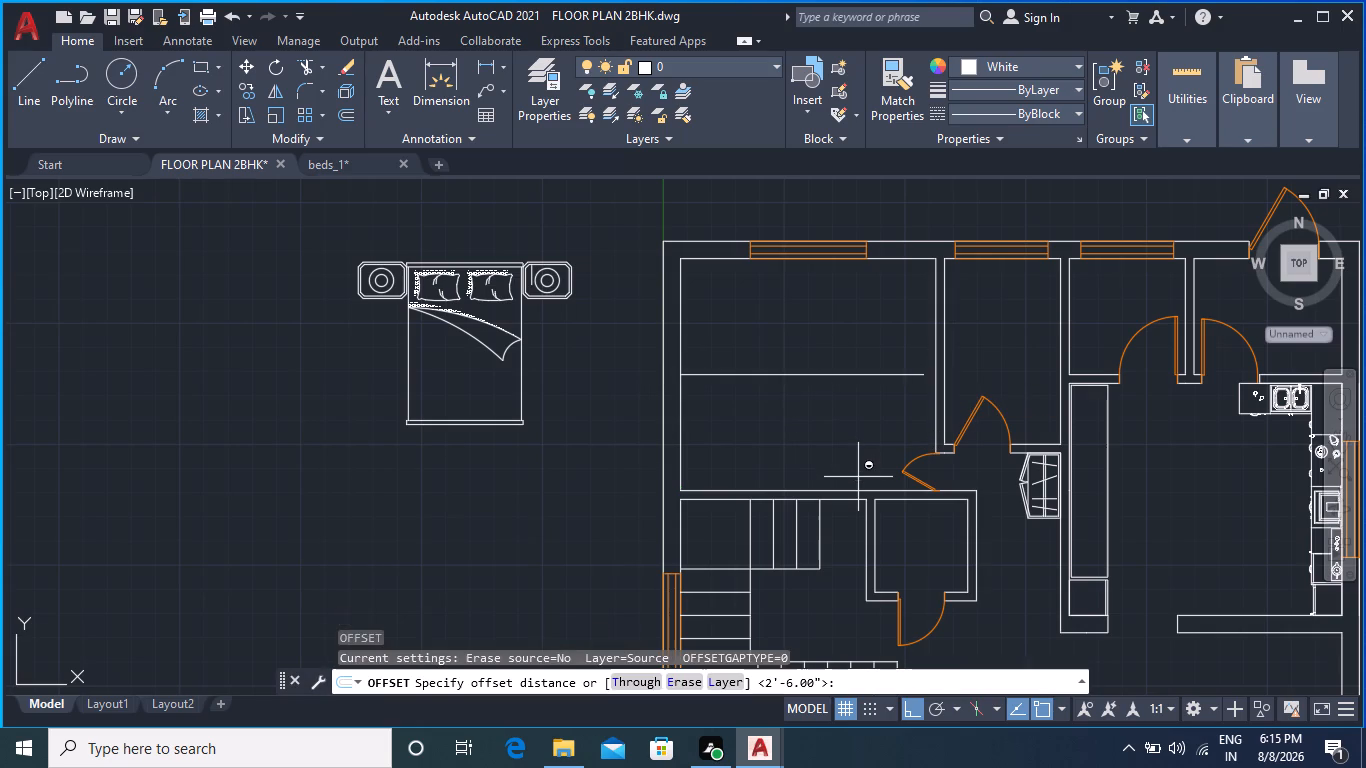
click(799, 380)
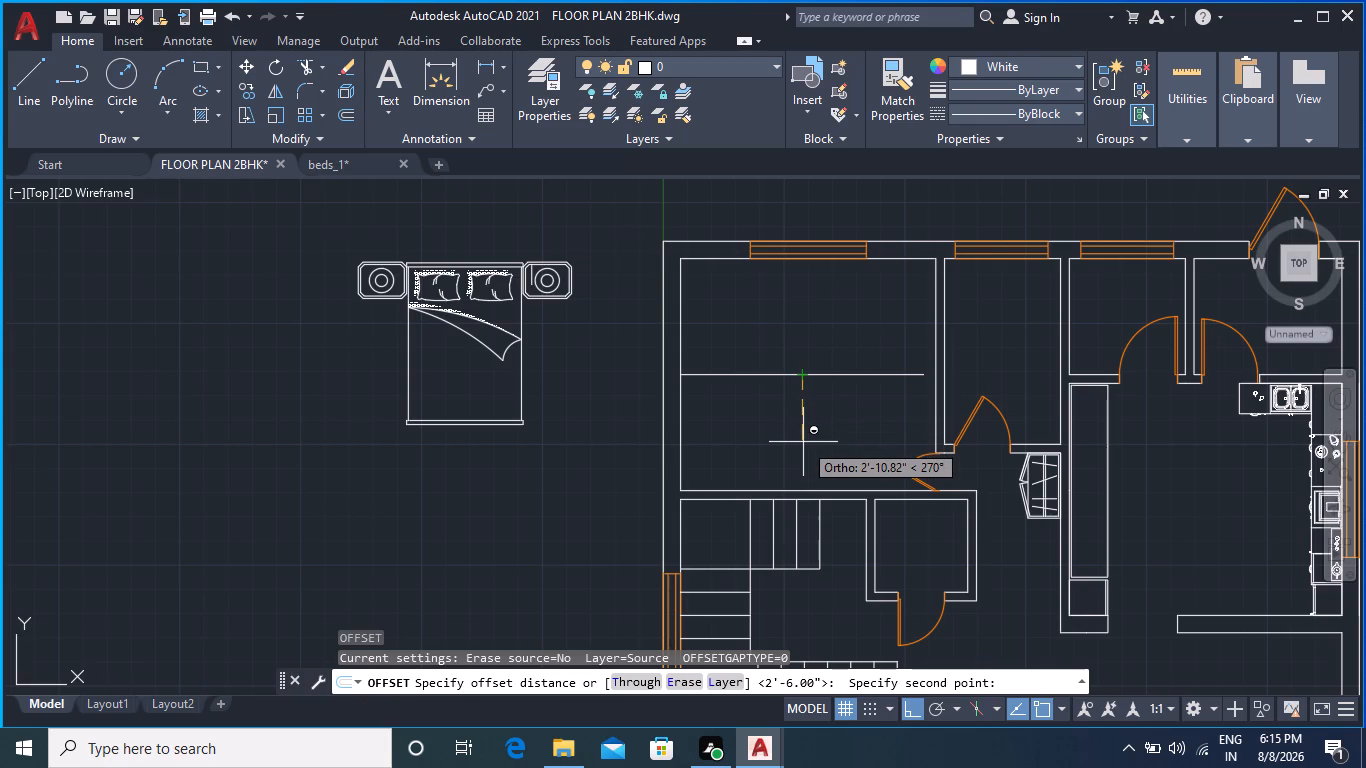
text(2')
key(Return)
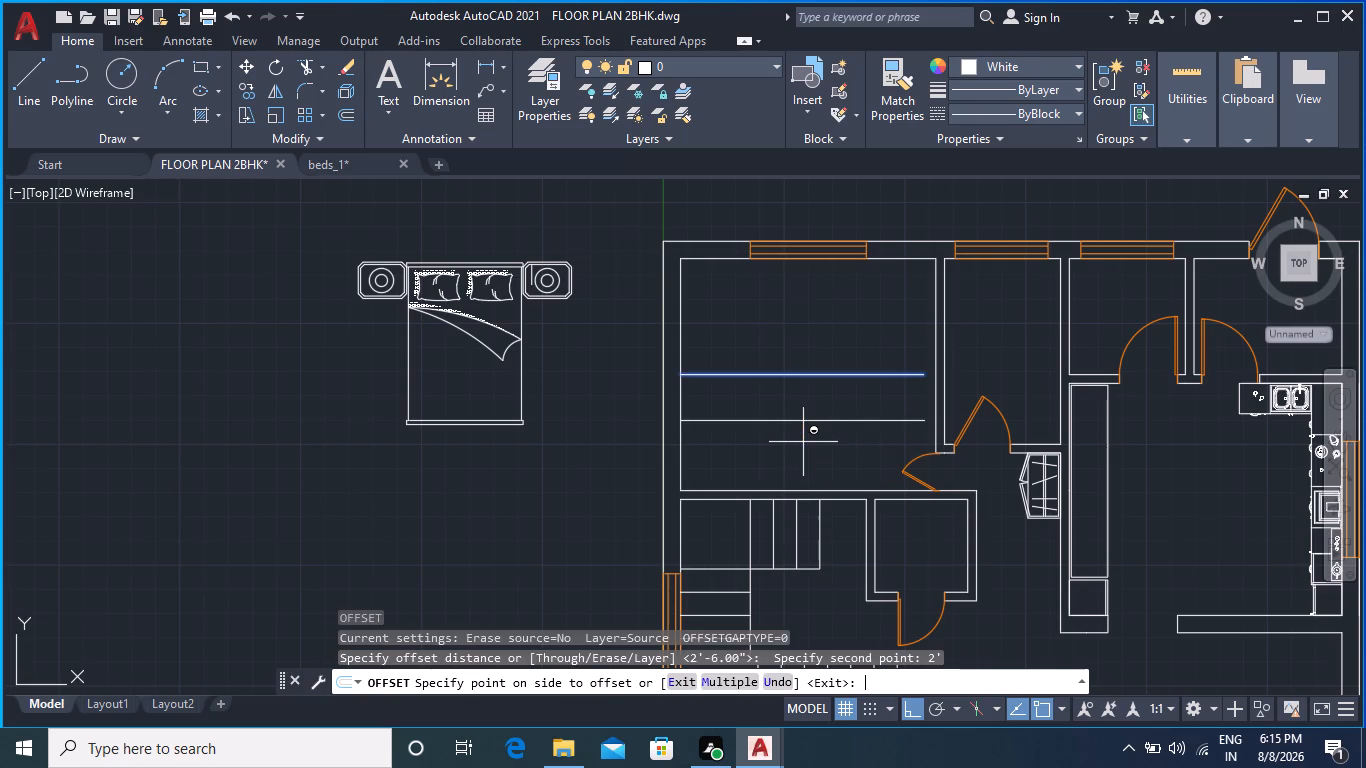
click(801, 460)
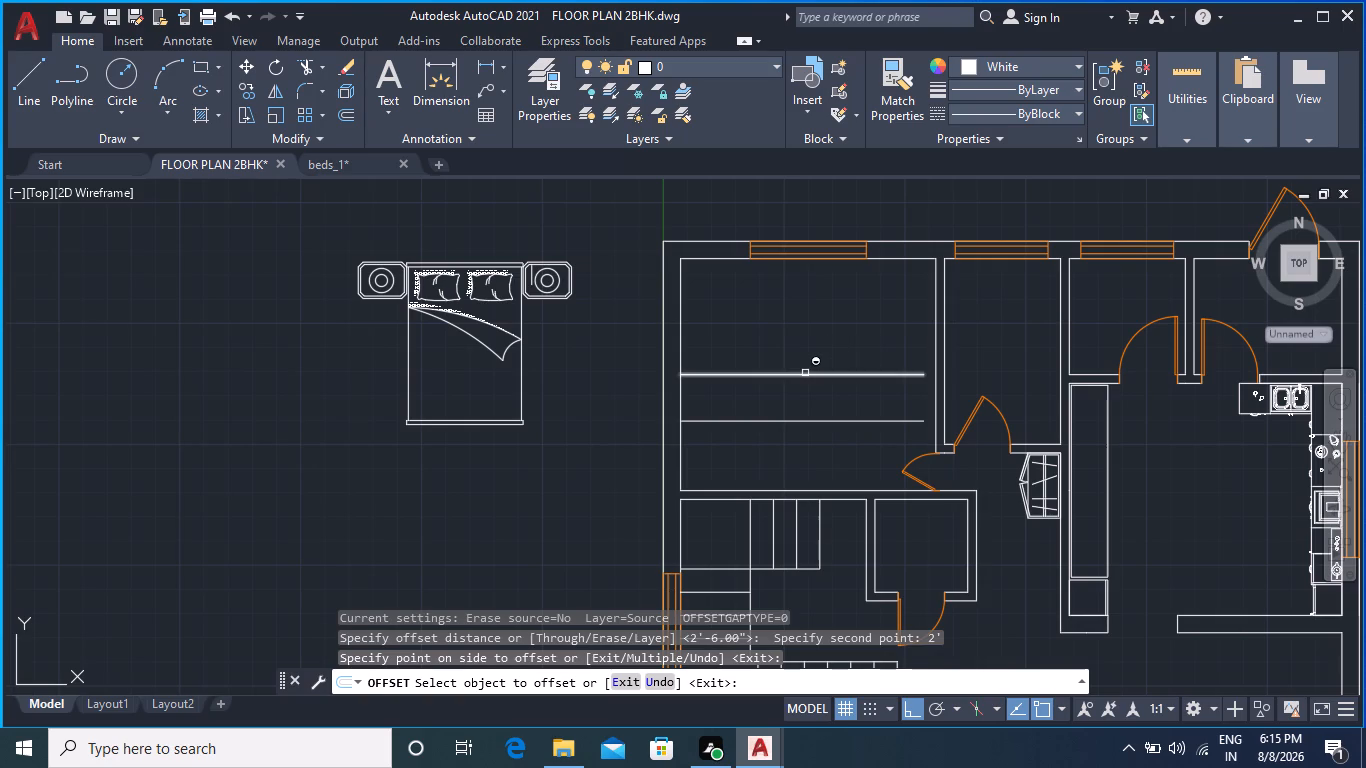
click(805, 373)
click(816, 294)
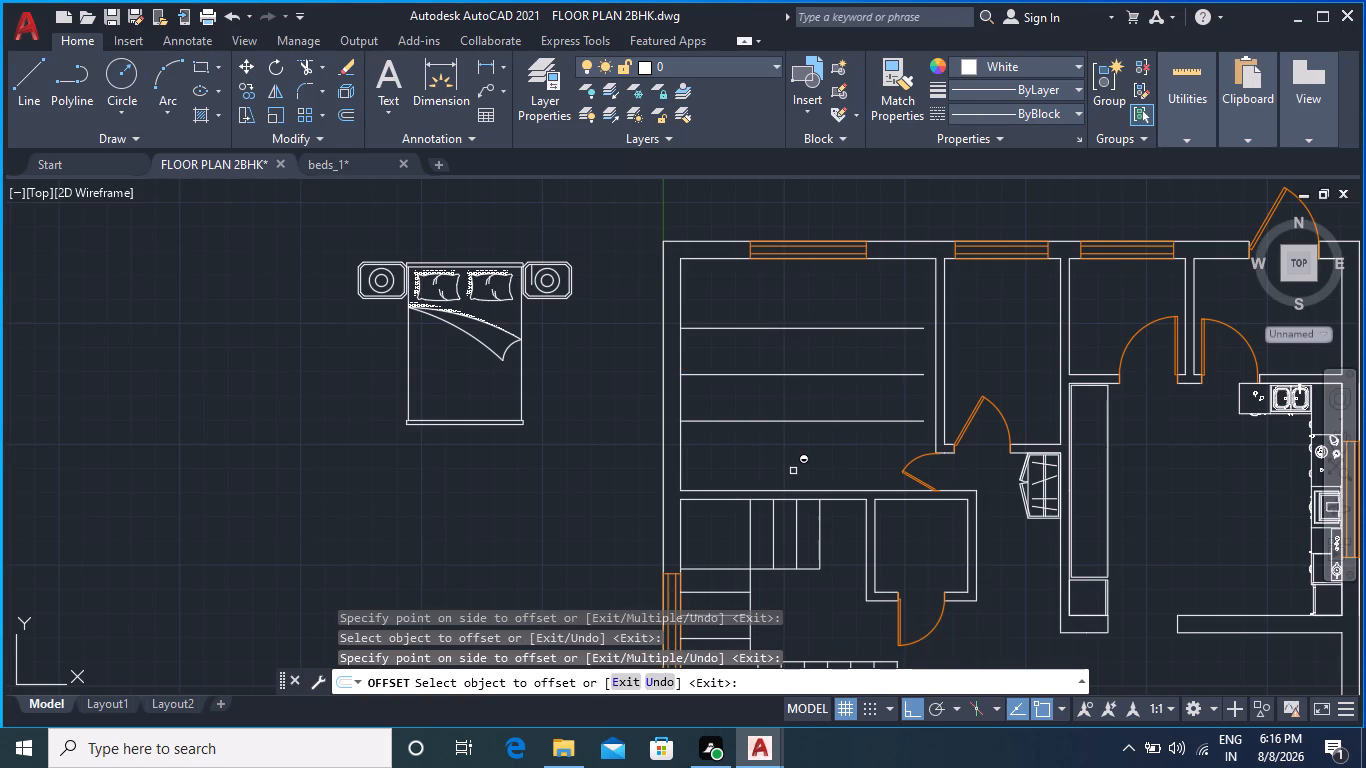
key(Escape)
Group all the objects of the scaled bed and its side tables into one unnamed group.
click(564, 470)
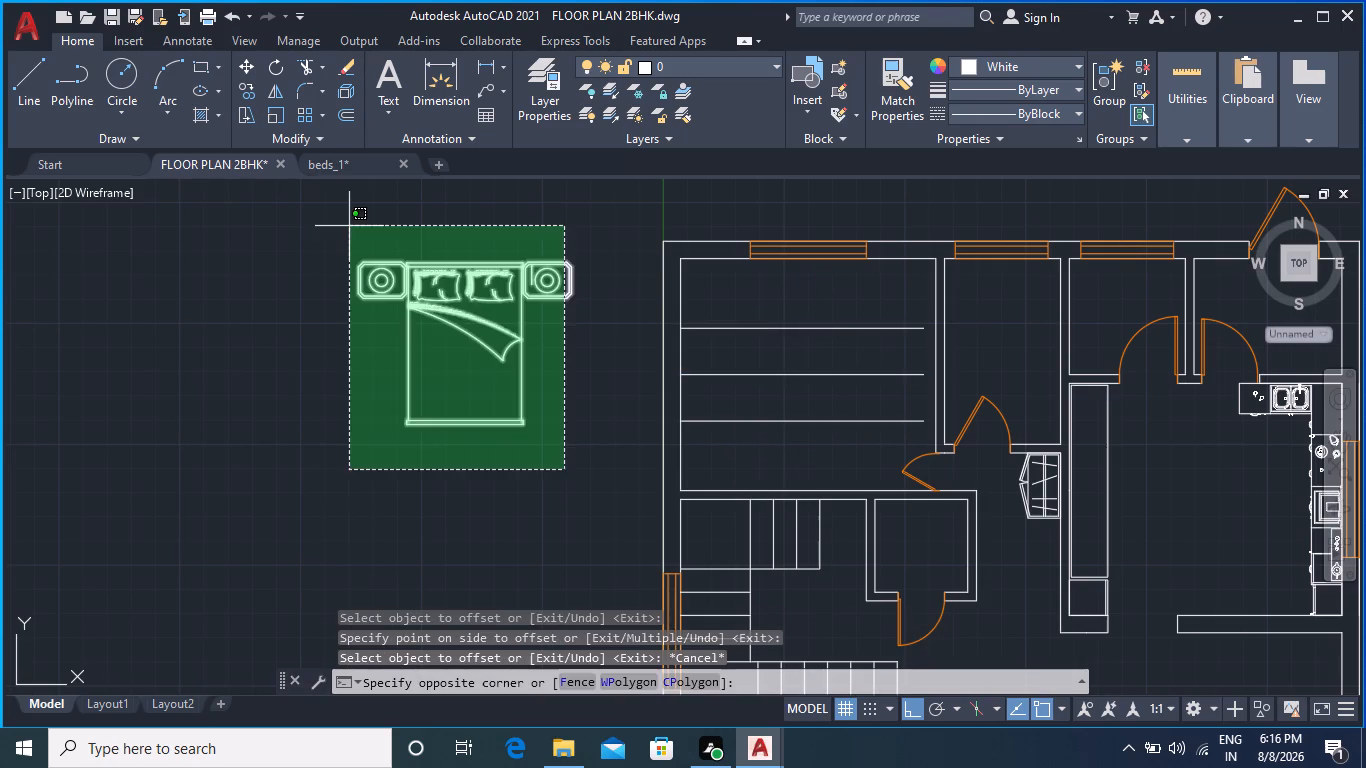
click(349, 226)
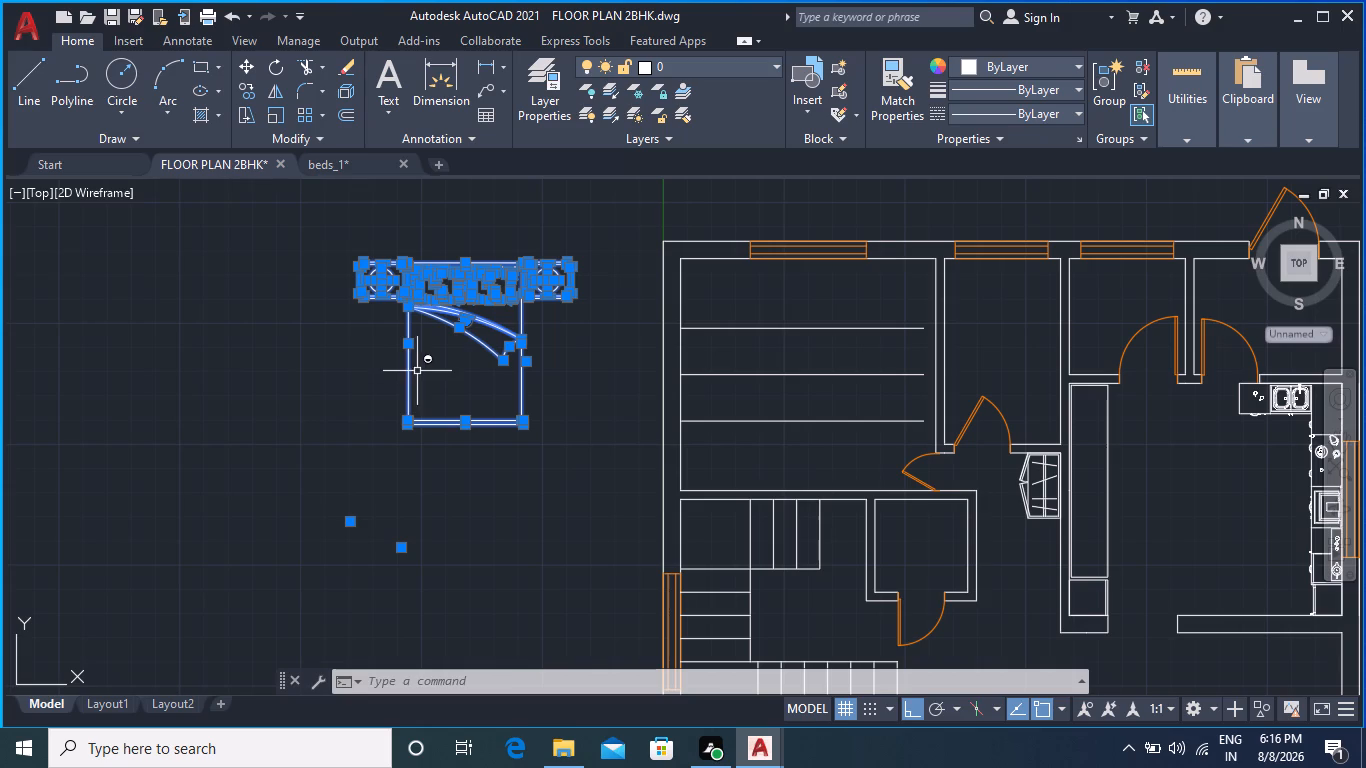
right_click(424, 290)
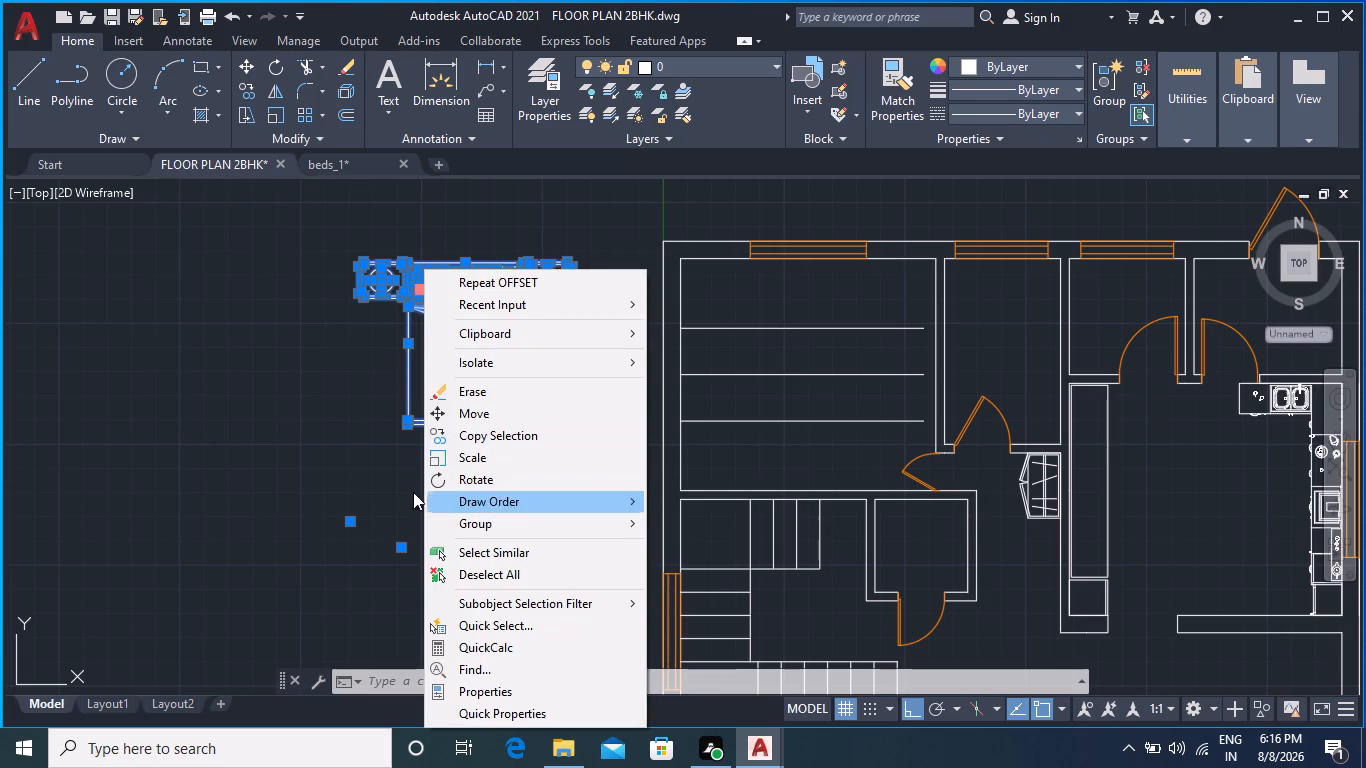
key(Escape)
click(353, 524)
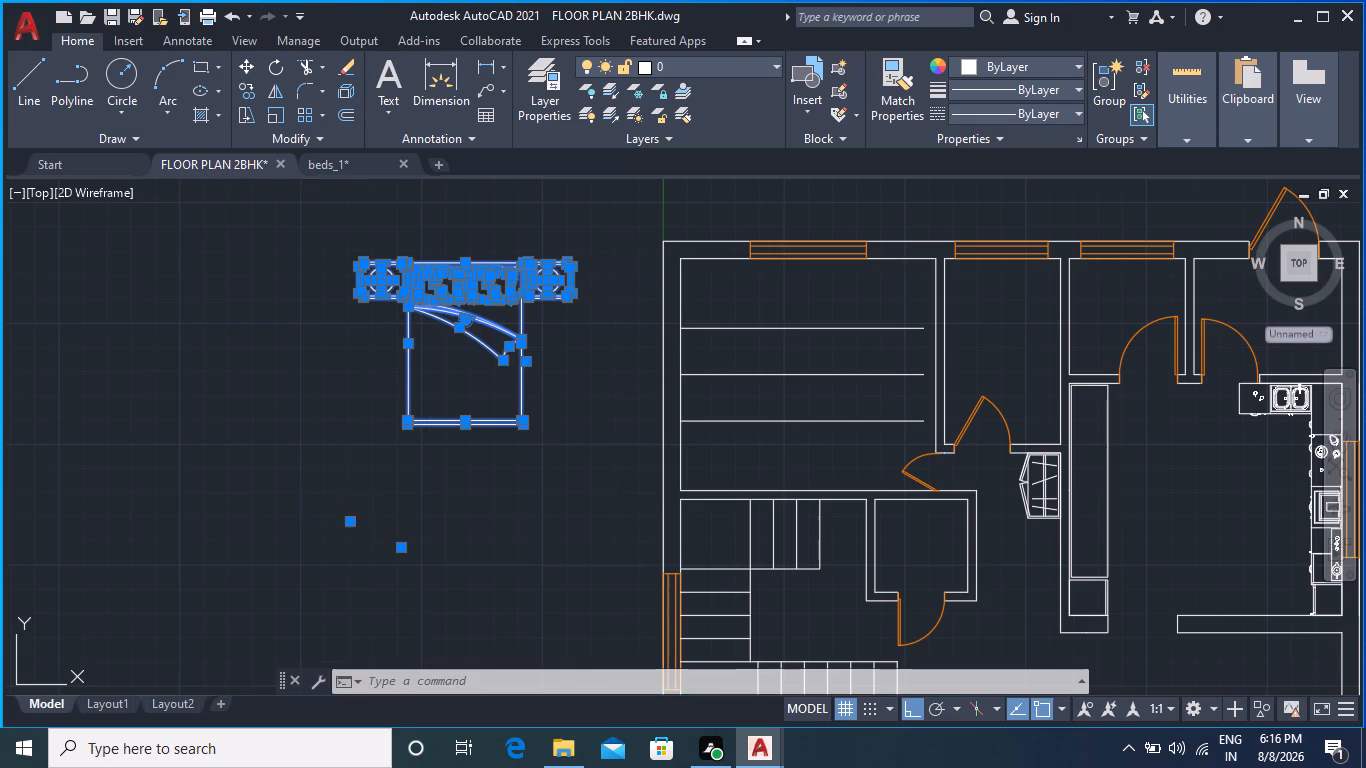
key(Escape)
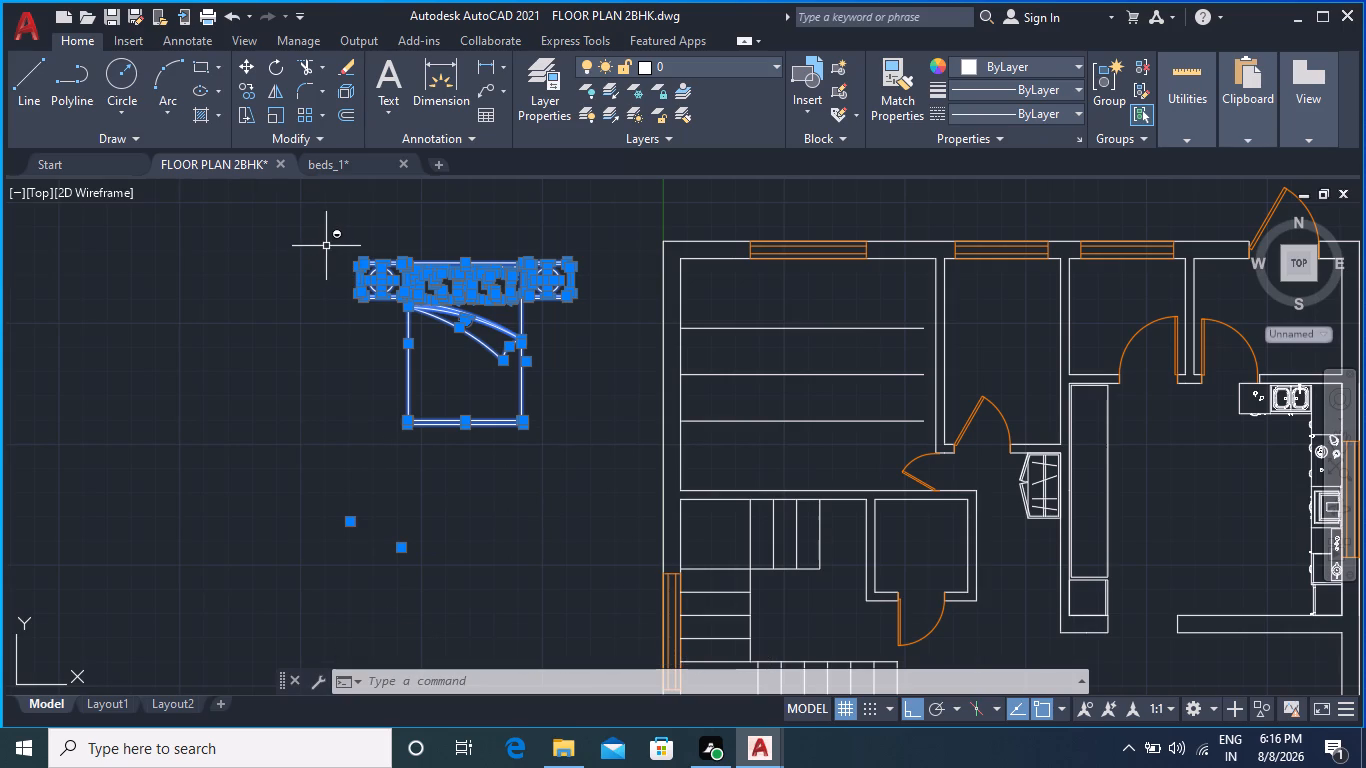
right_click(397, 290)
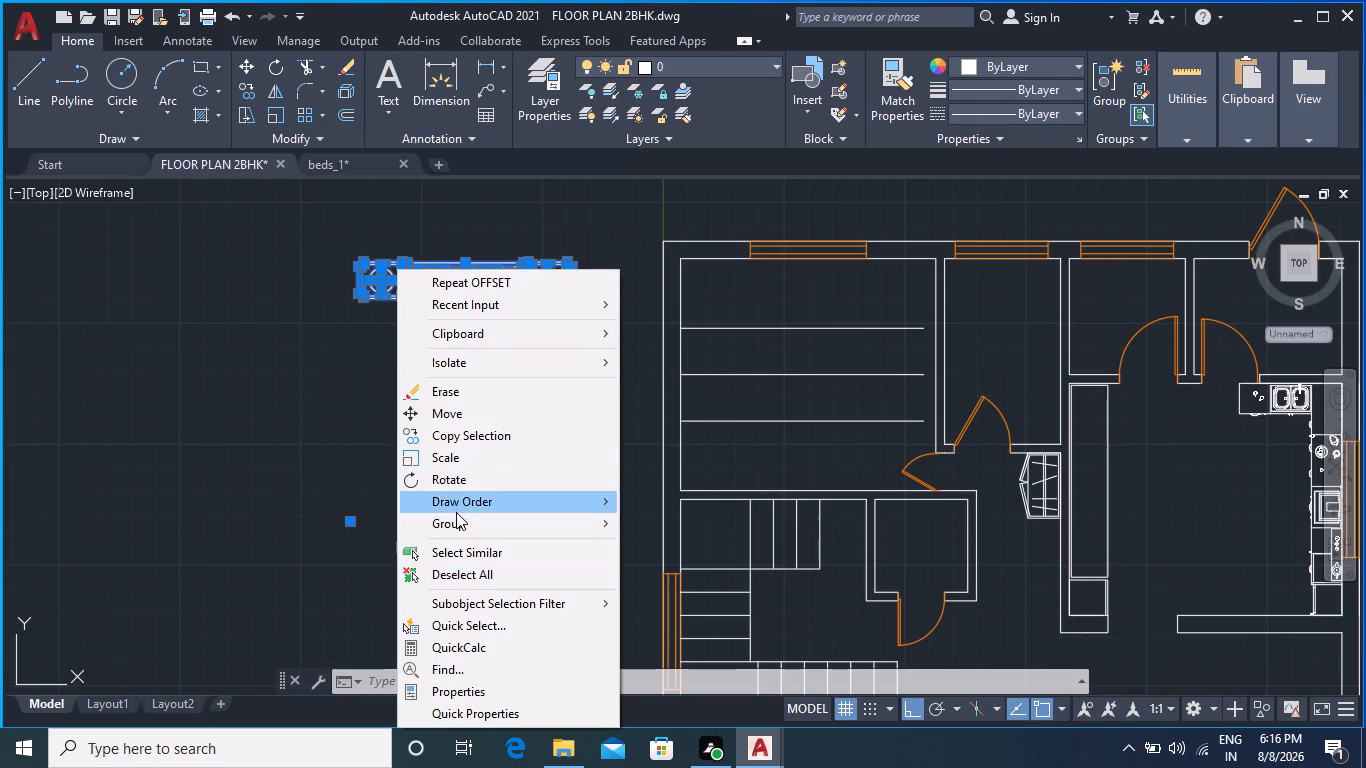
click(456, 526)
click(477, 523)
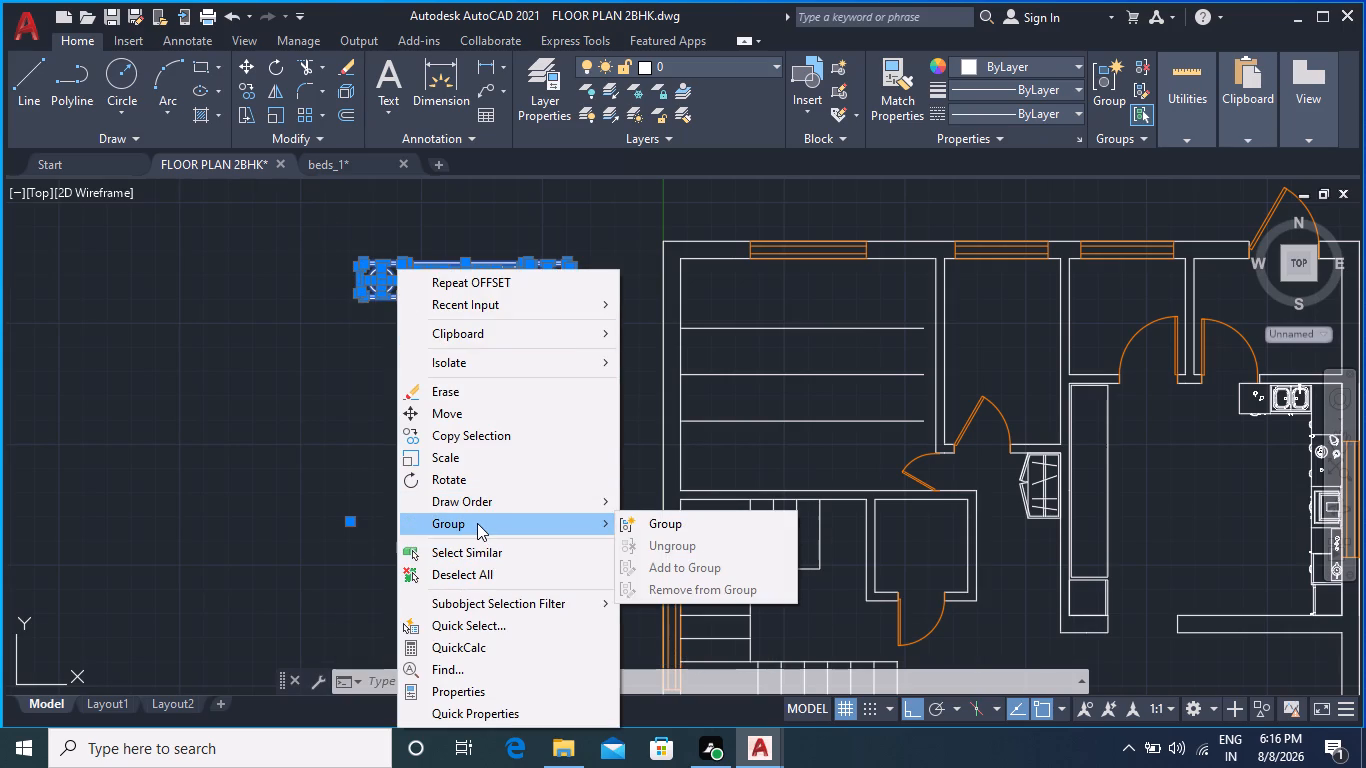
click(658, 528)
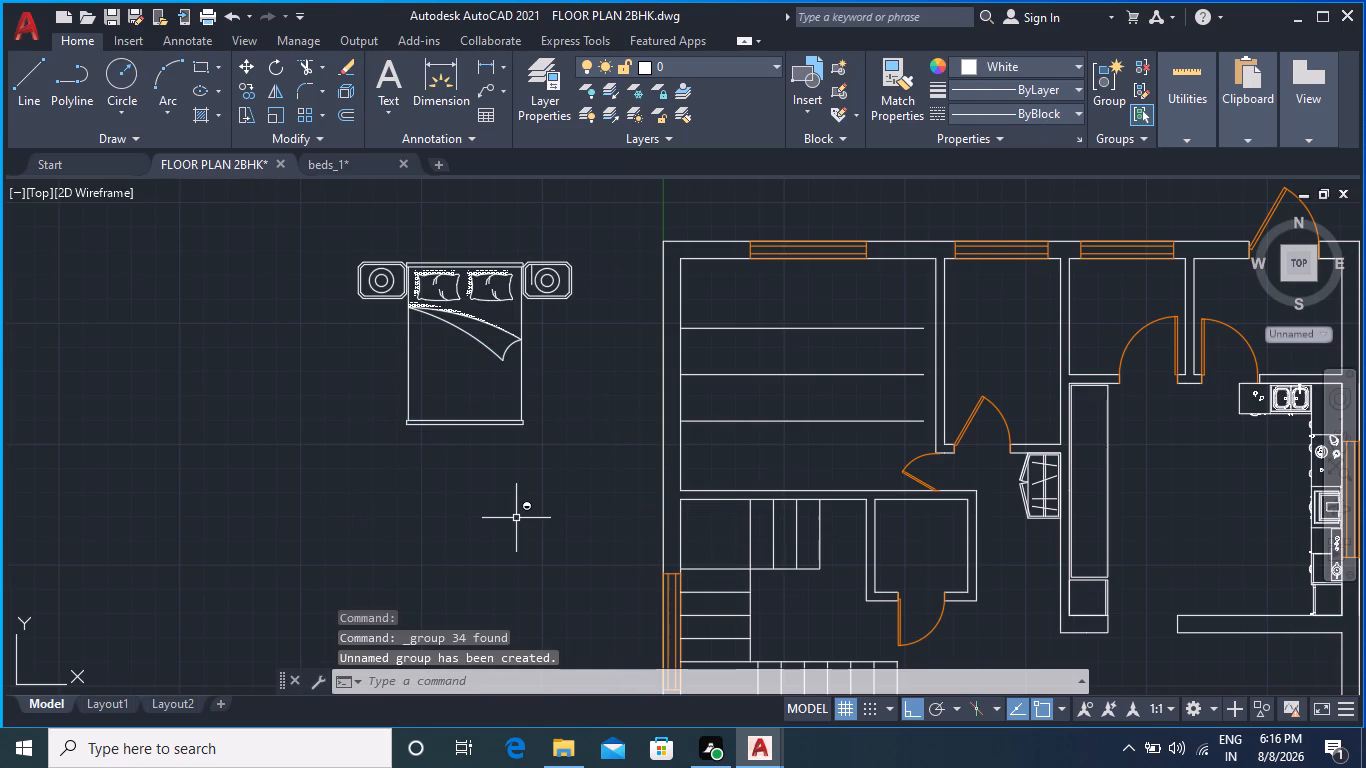
Move the bed group into the north-west bedroom, placing the south-west corner of its foot end on the southern guide line.
click(430, 426)
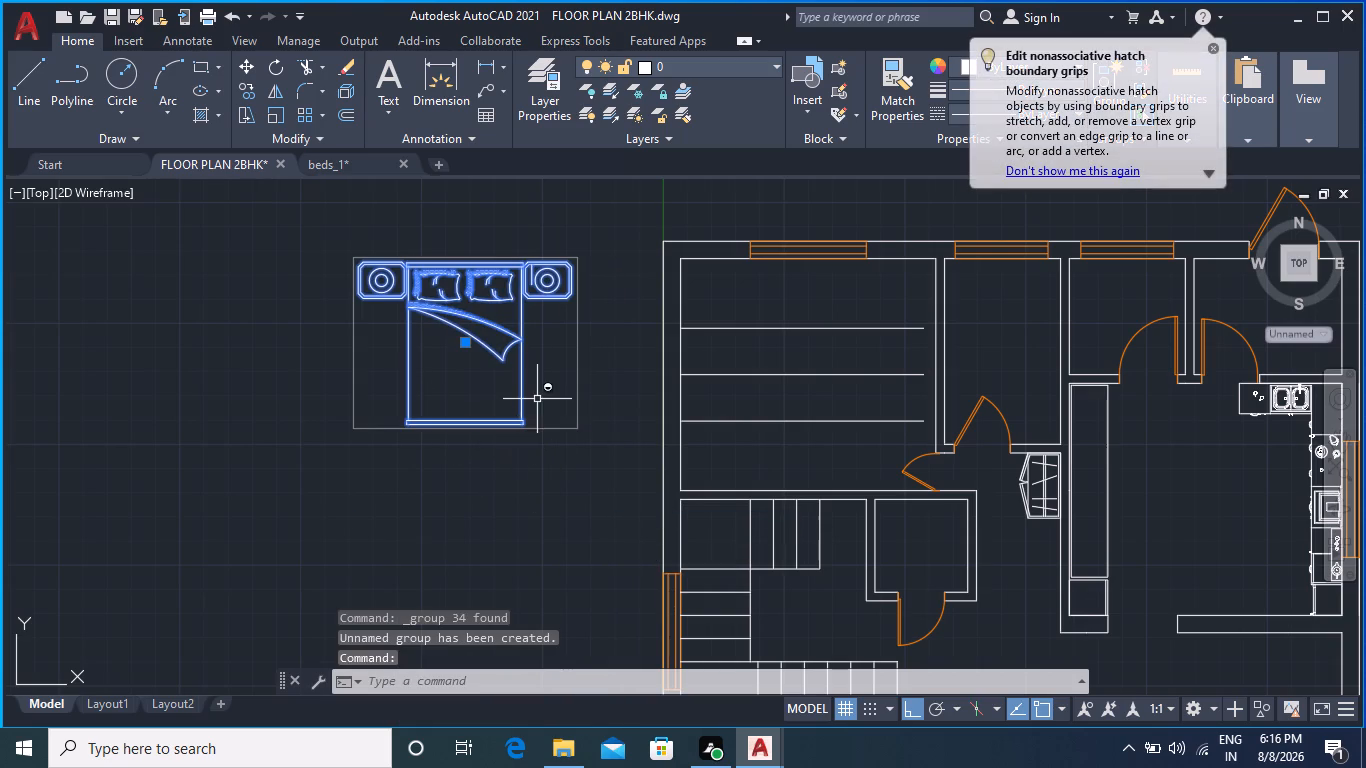
click(275, 68)
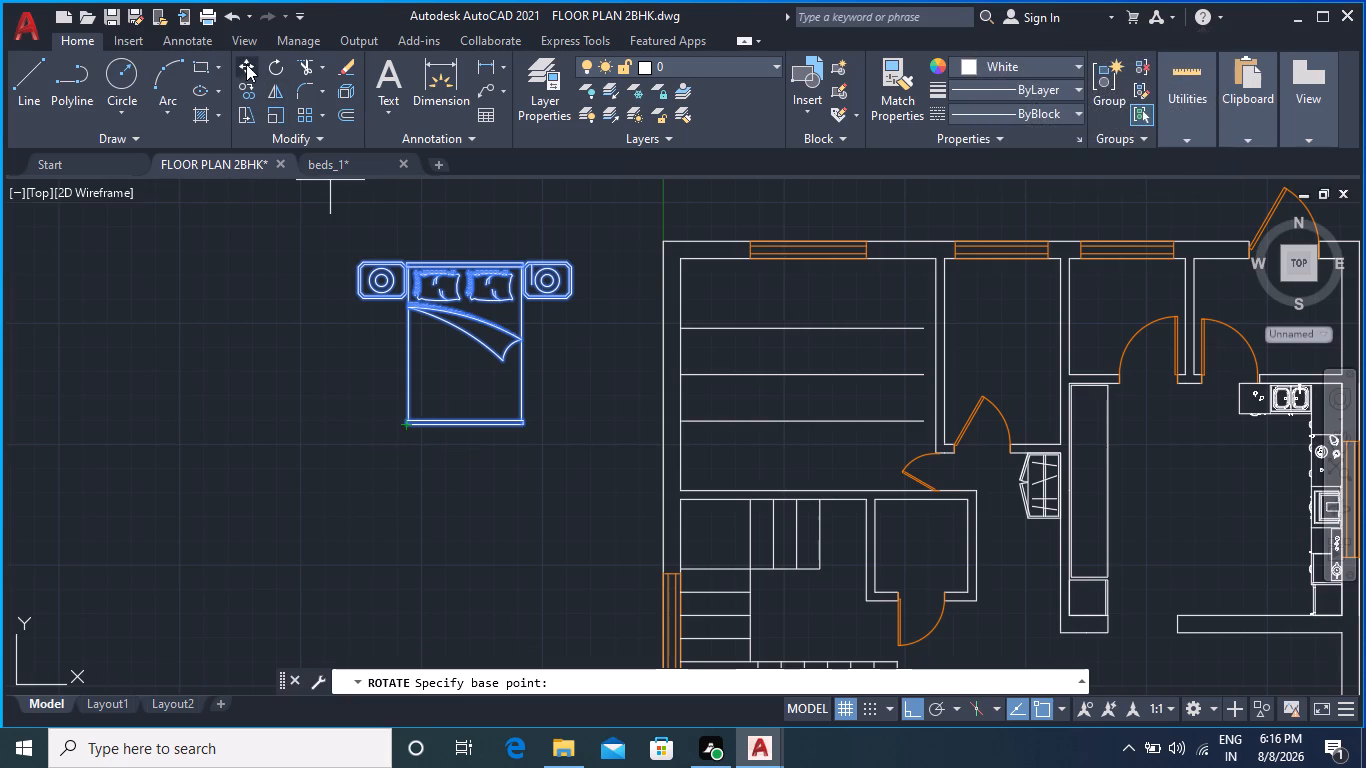
click(246, 64)
click(407, 422)
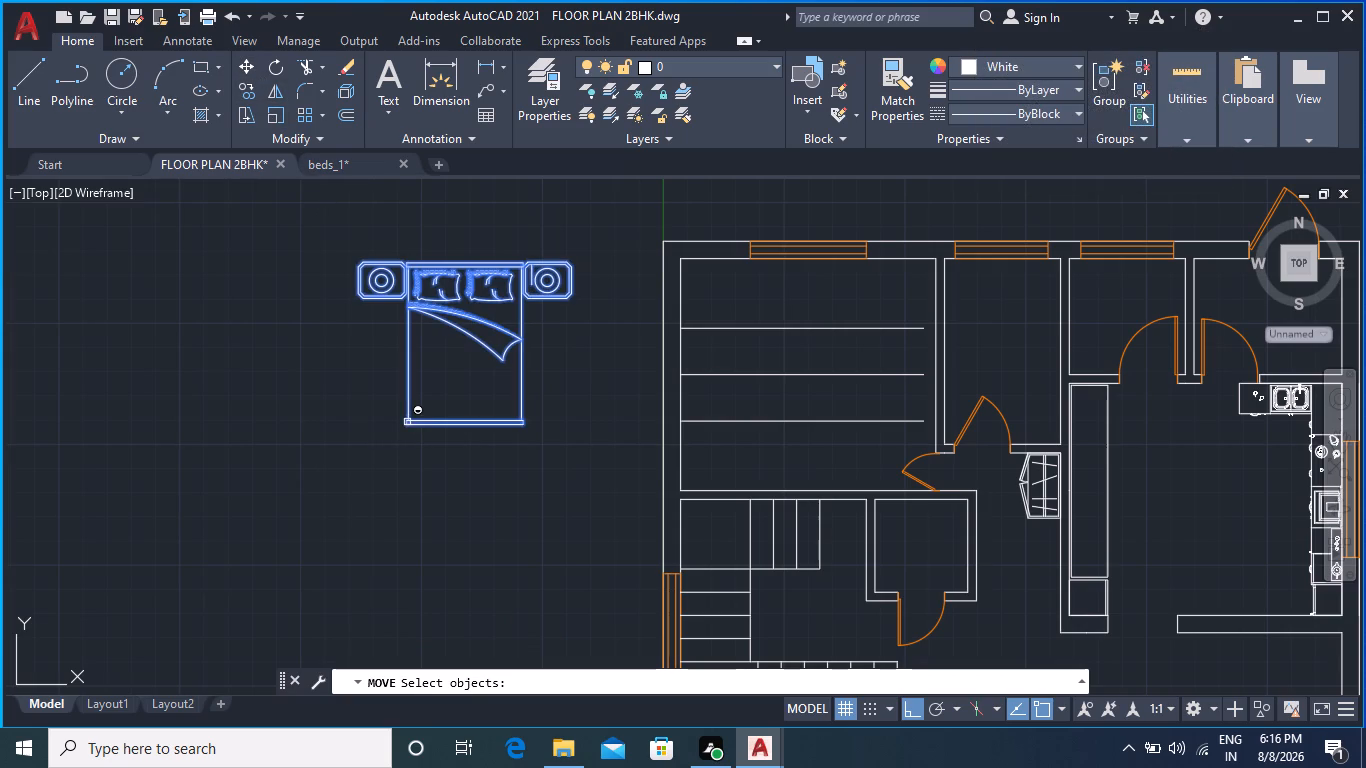
key(Return)
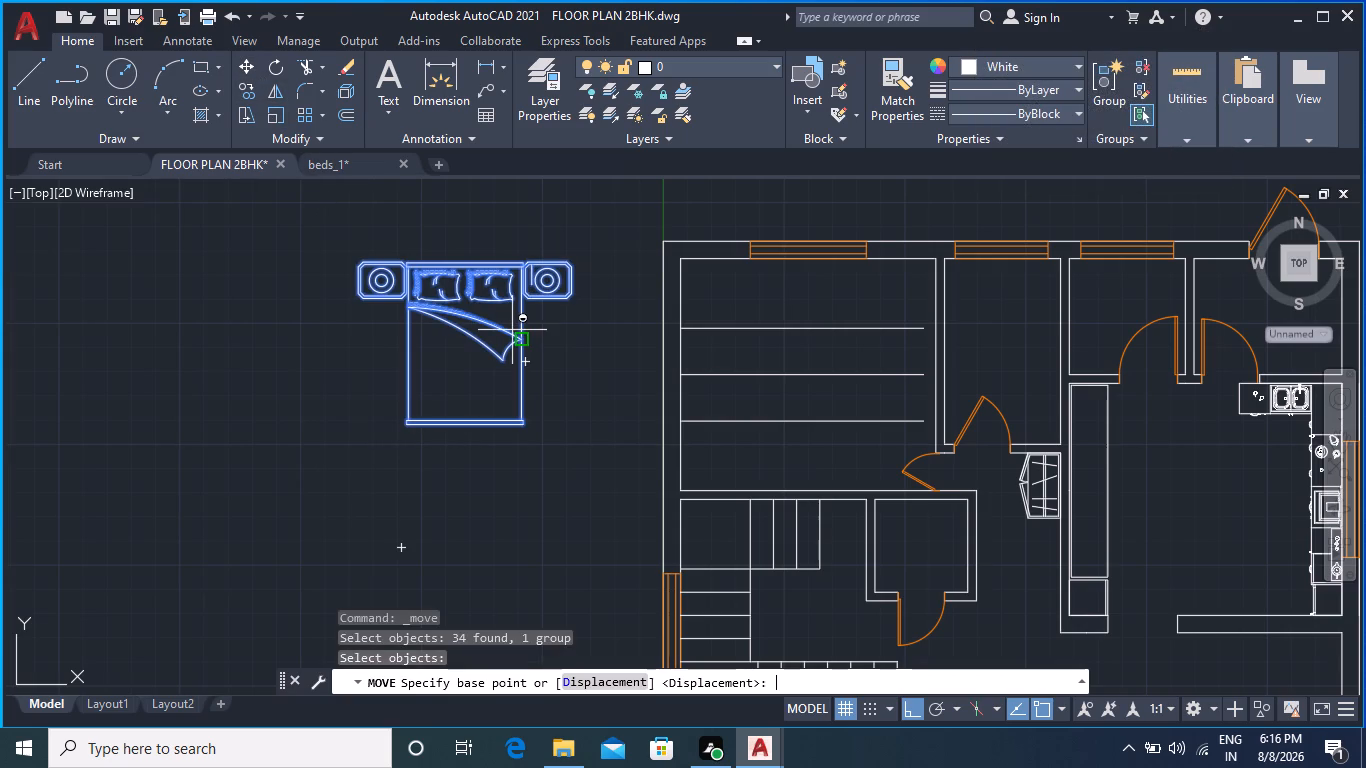
click(401, 428)
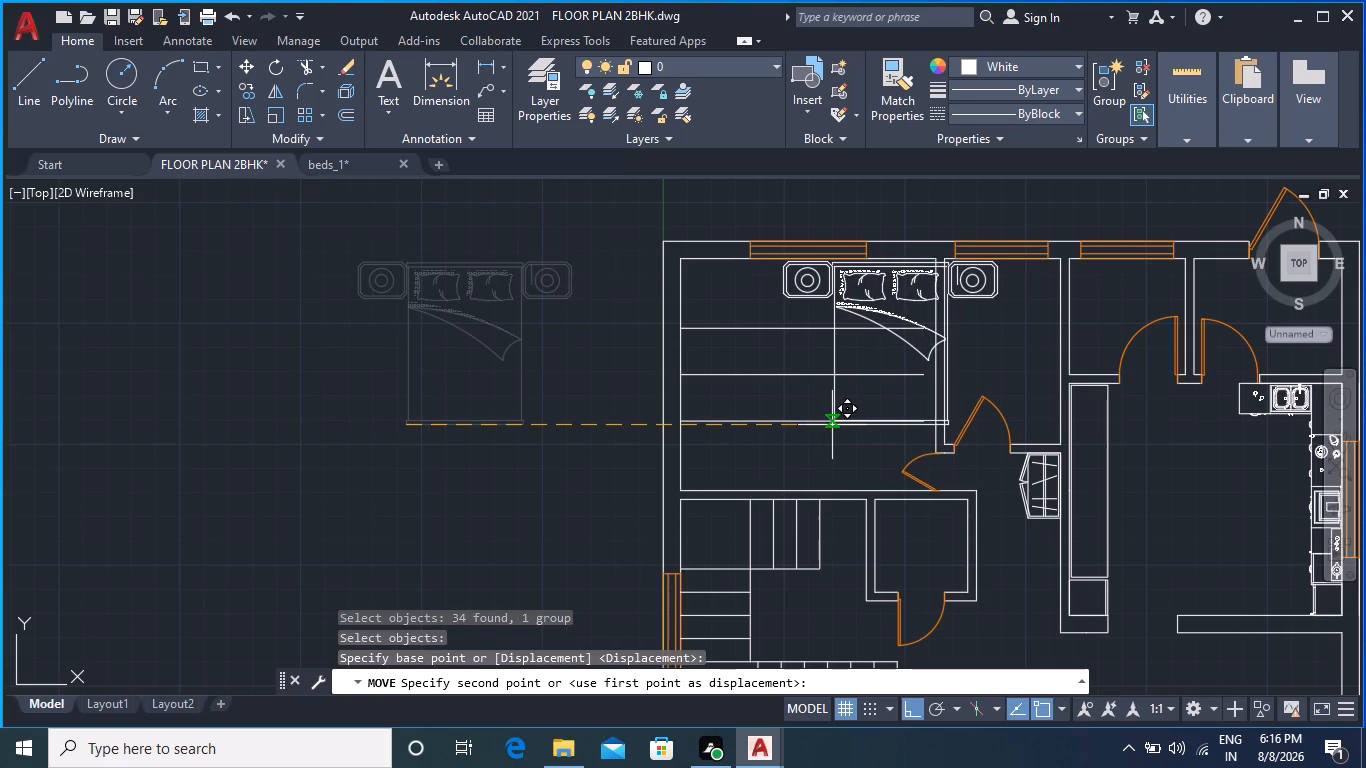
click(831, 421)
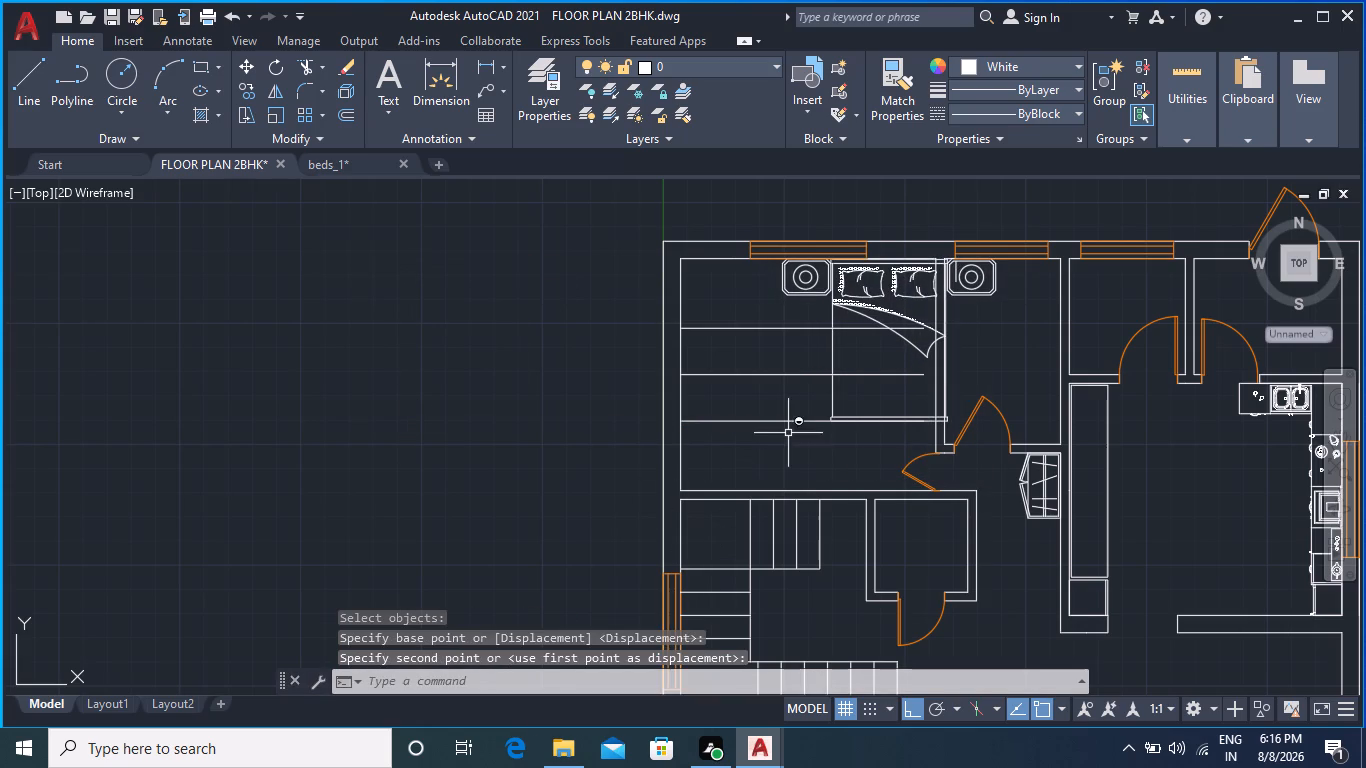
Rotate the bed group 90° counterclockwise about the south-west corner of its foot end so the headboard faces the west wall.
click(268, 69)
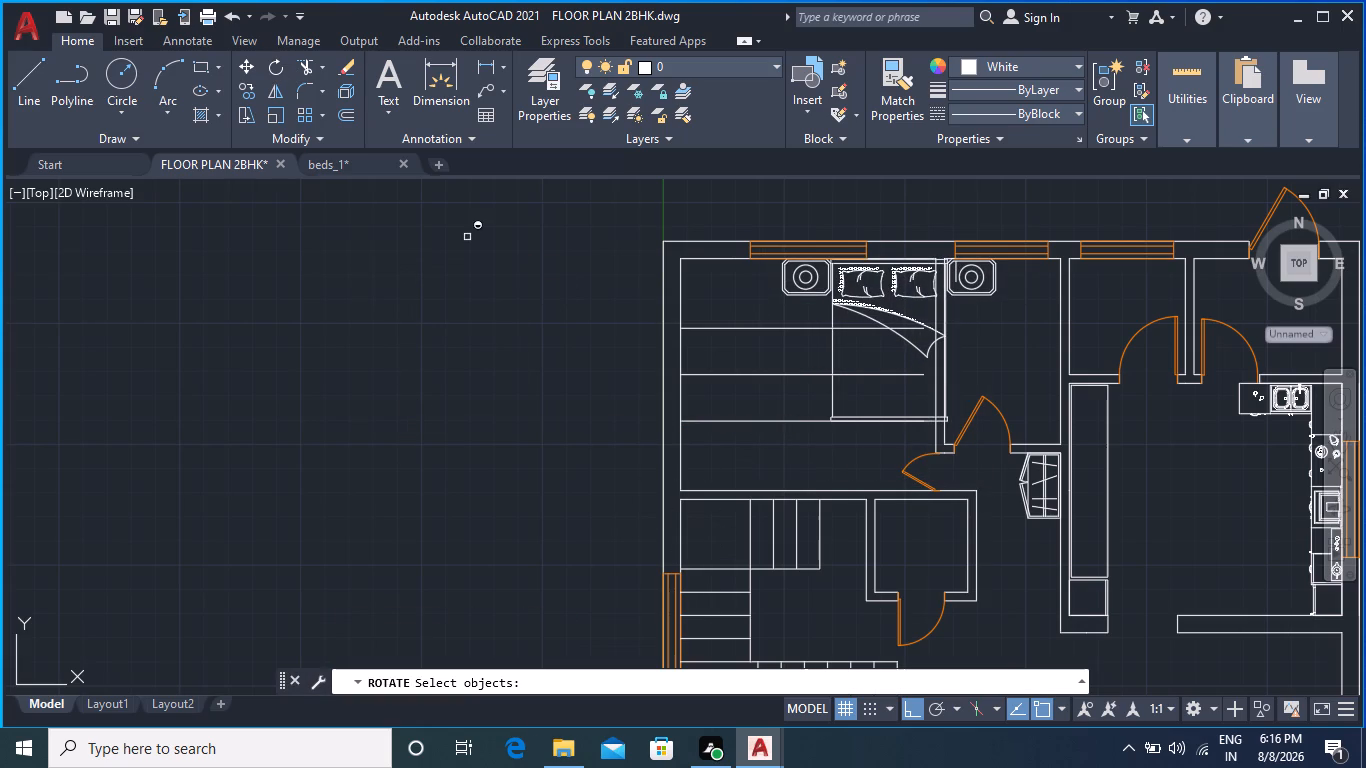
click(834, 406)
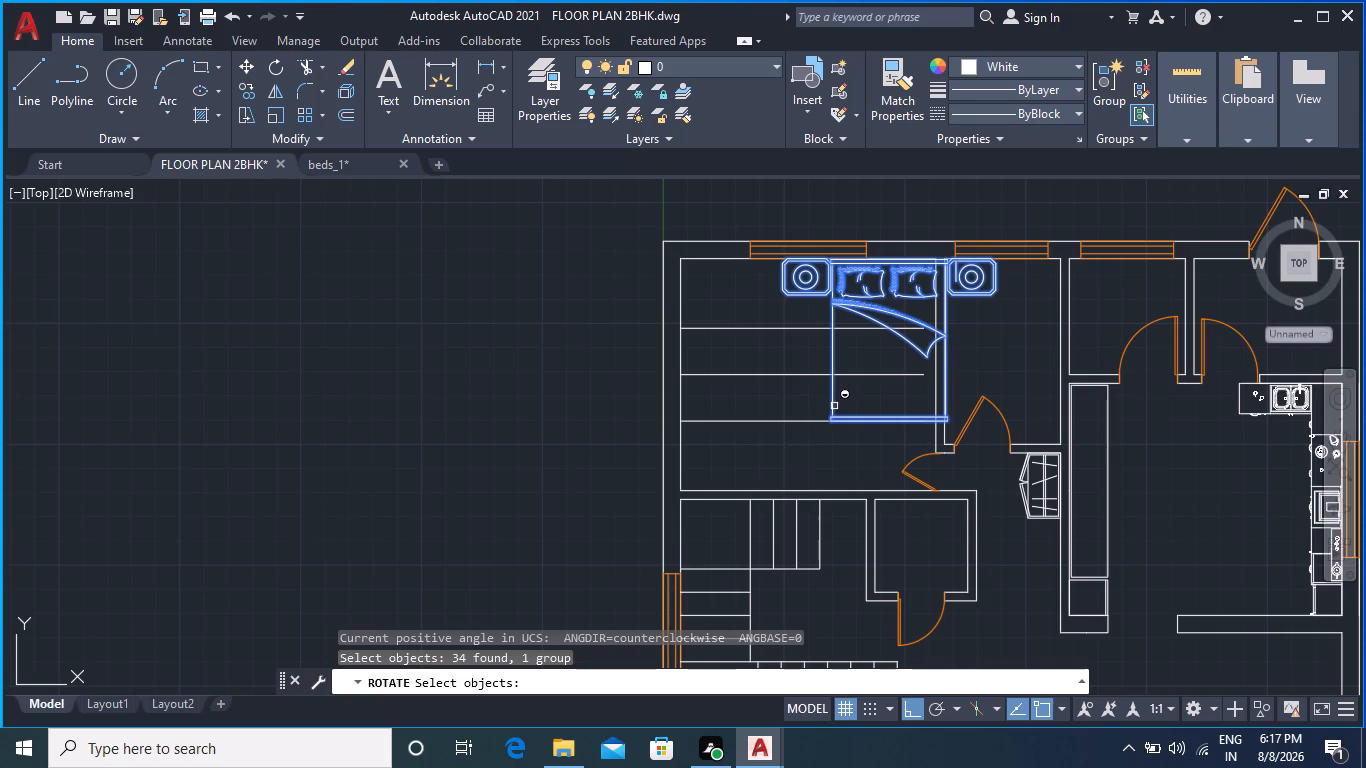
key(Return)
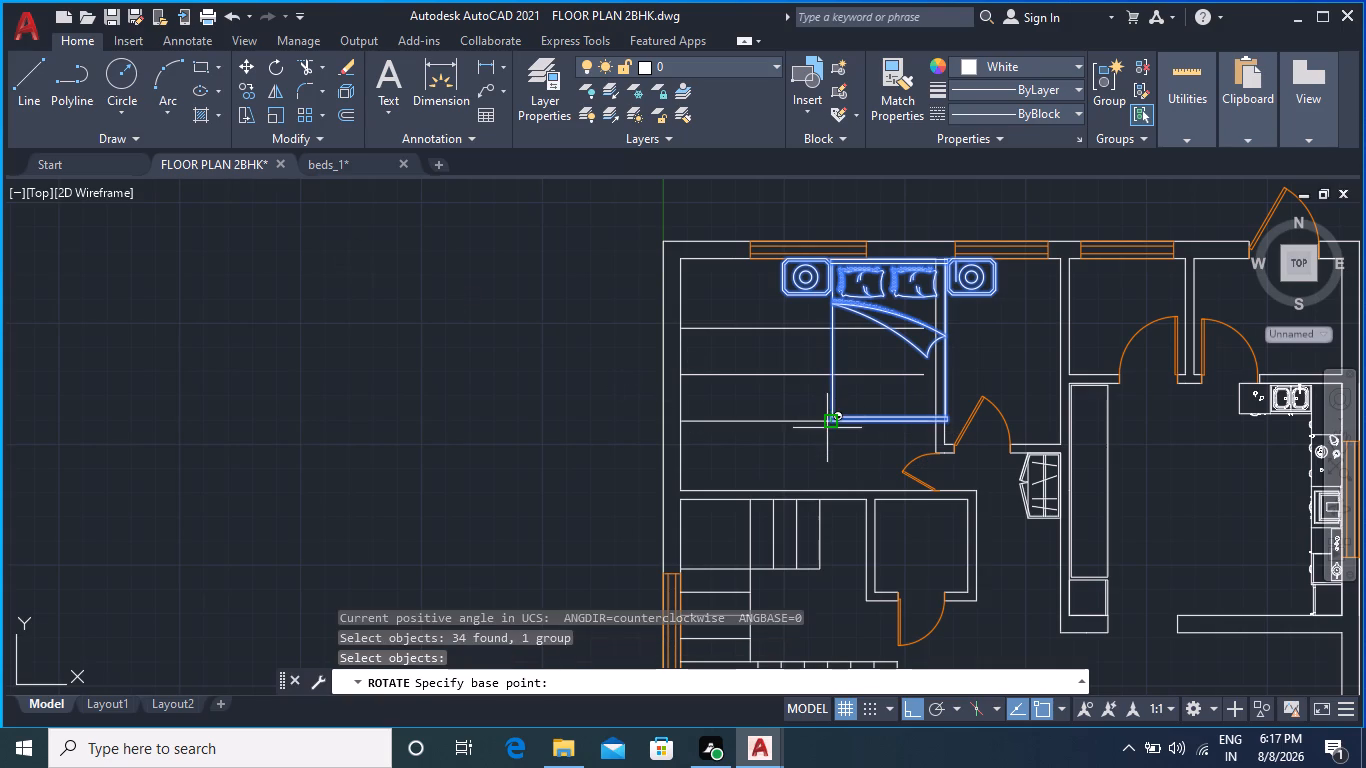
scroll(827, 428, up, 4)
click(836, 371)
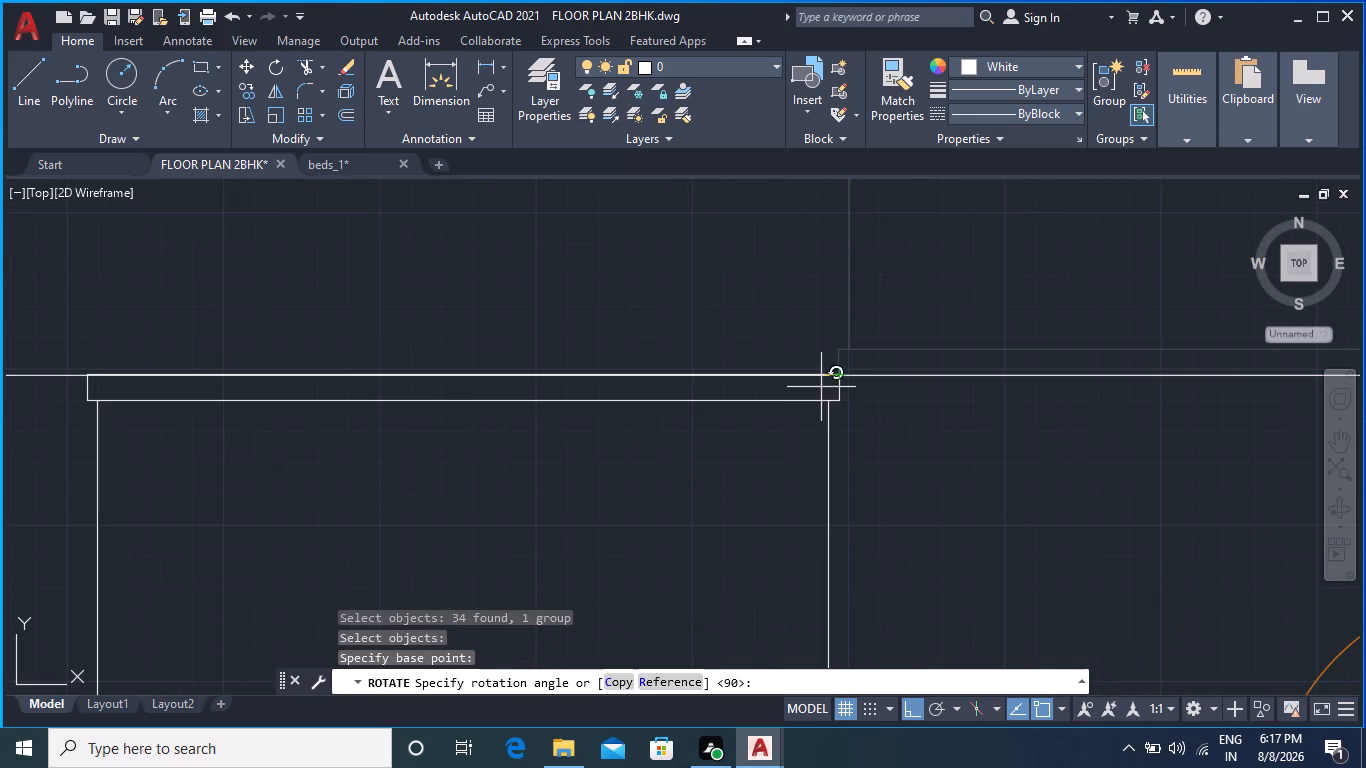
scroll(645, 342, down, 4)
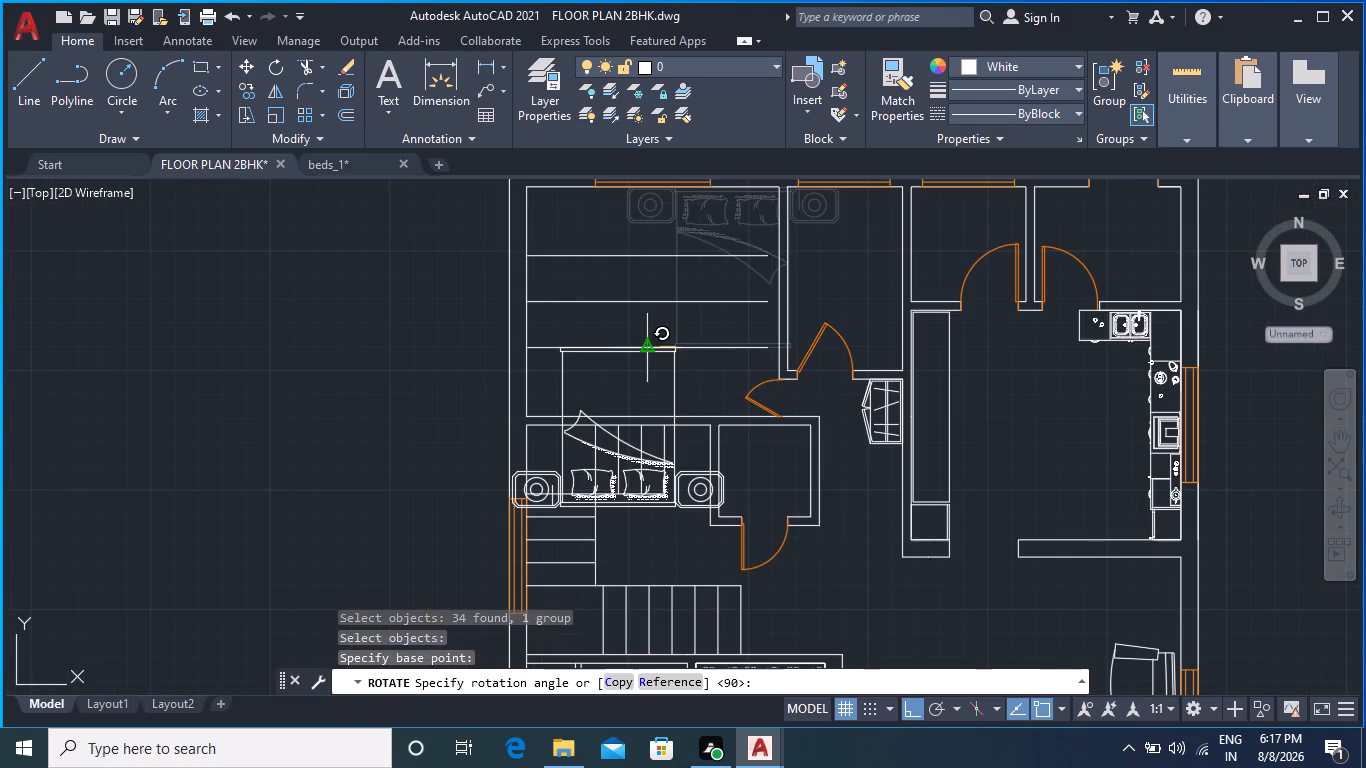
click(607, 234)
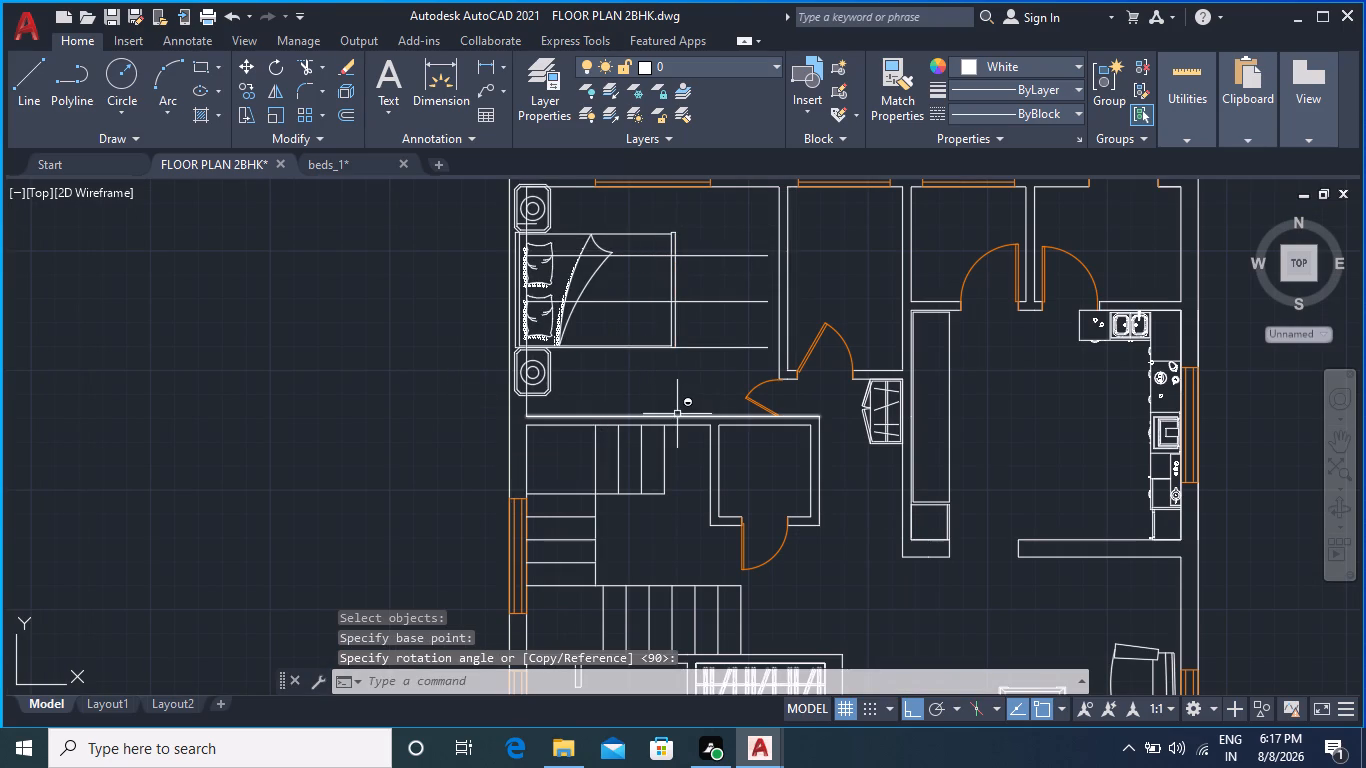
Move the rotated bed by its foot end's midpoint onto the middle guide line, headboard near the west inner wall, with Ortho off and Snap on.
scroll(662, 361, up, 1)
middle_drag(655, 384, 664, 471)
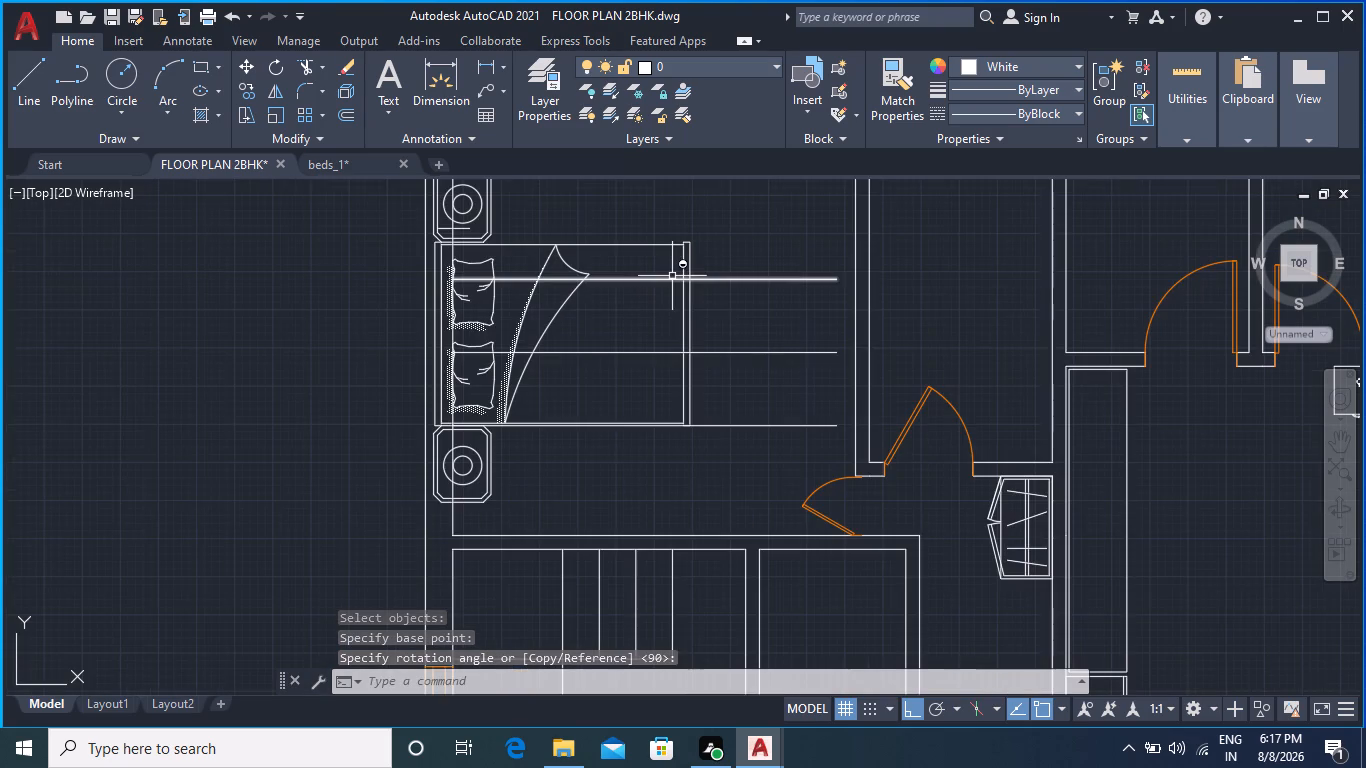
click(687, 321)
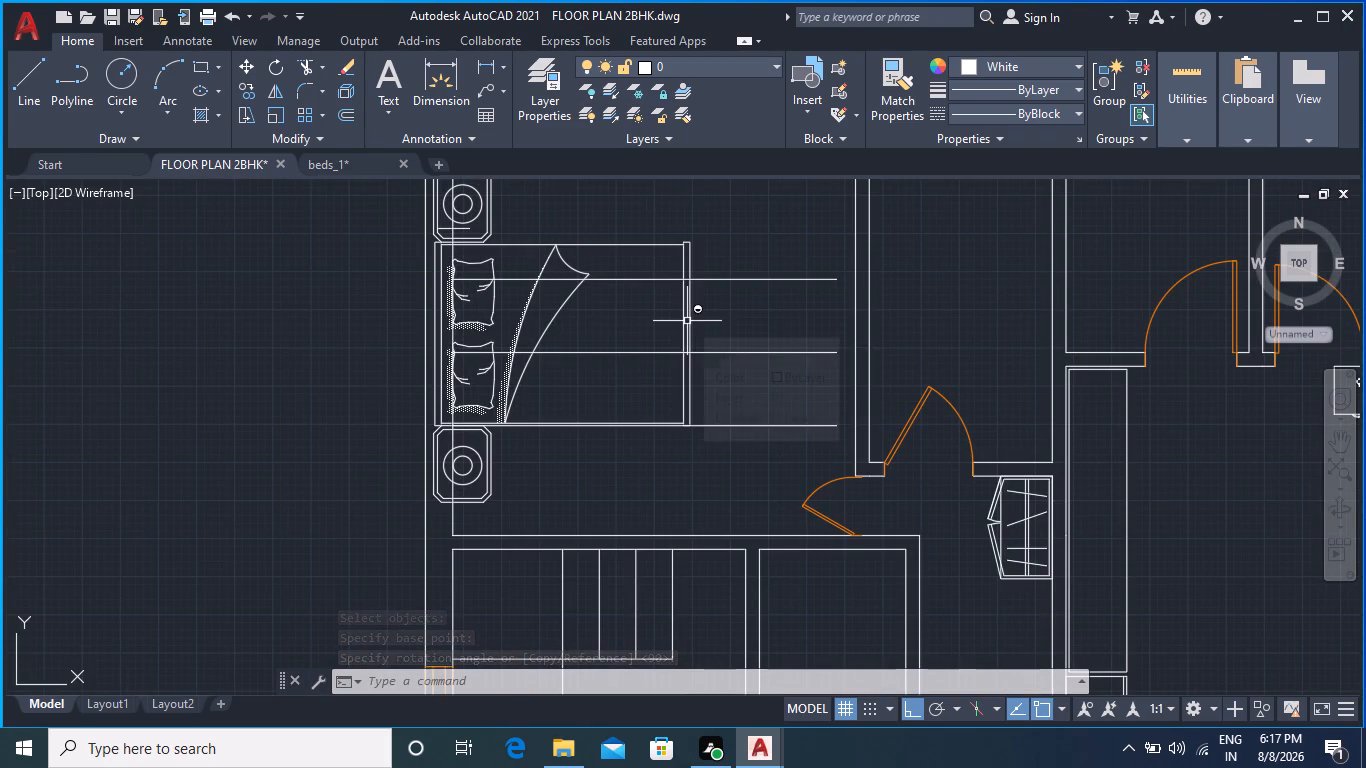
click(248, 66)
scroll(694, 330, up, 1)
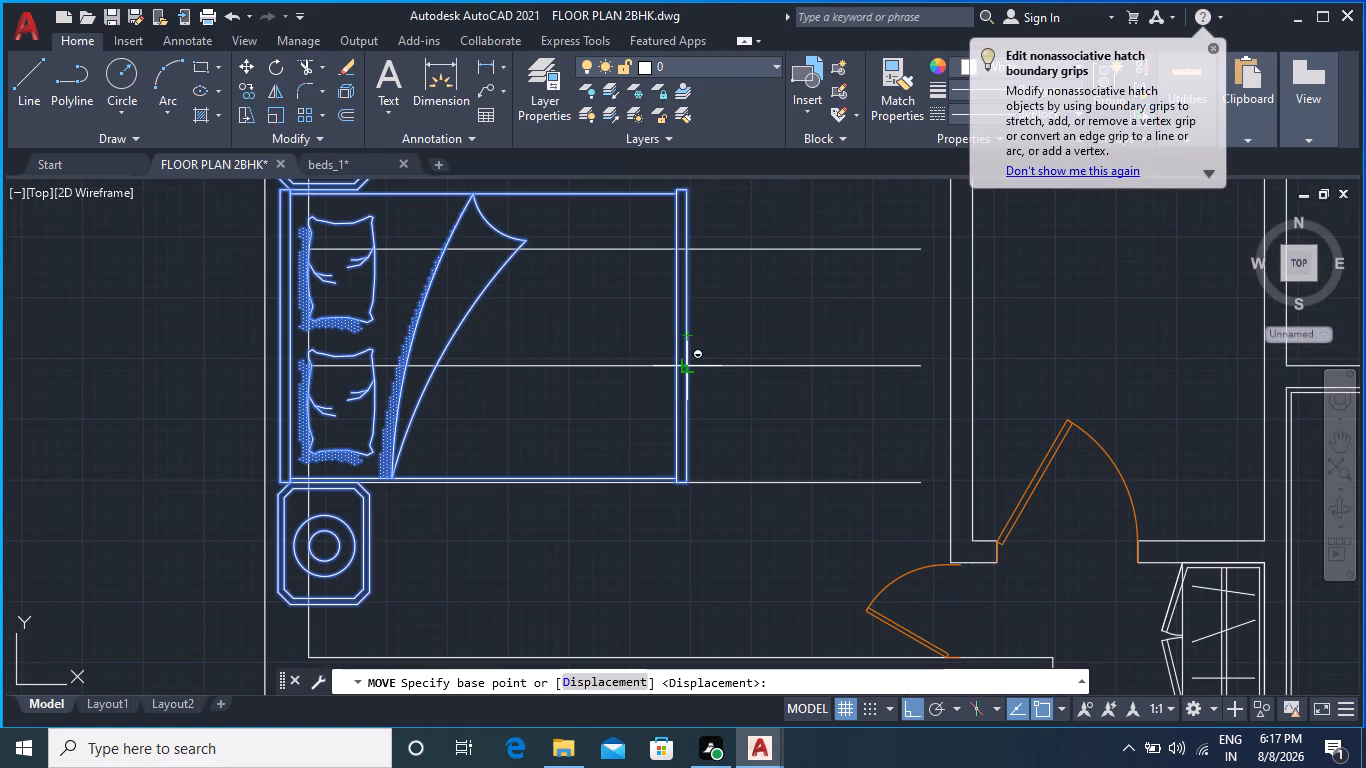
click(685, 331)
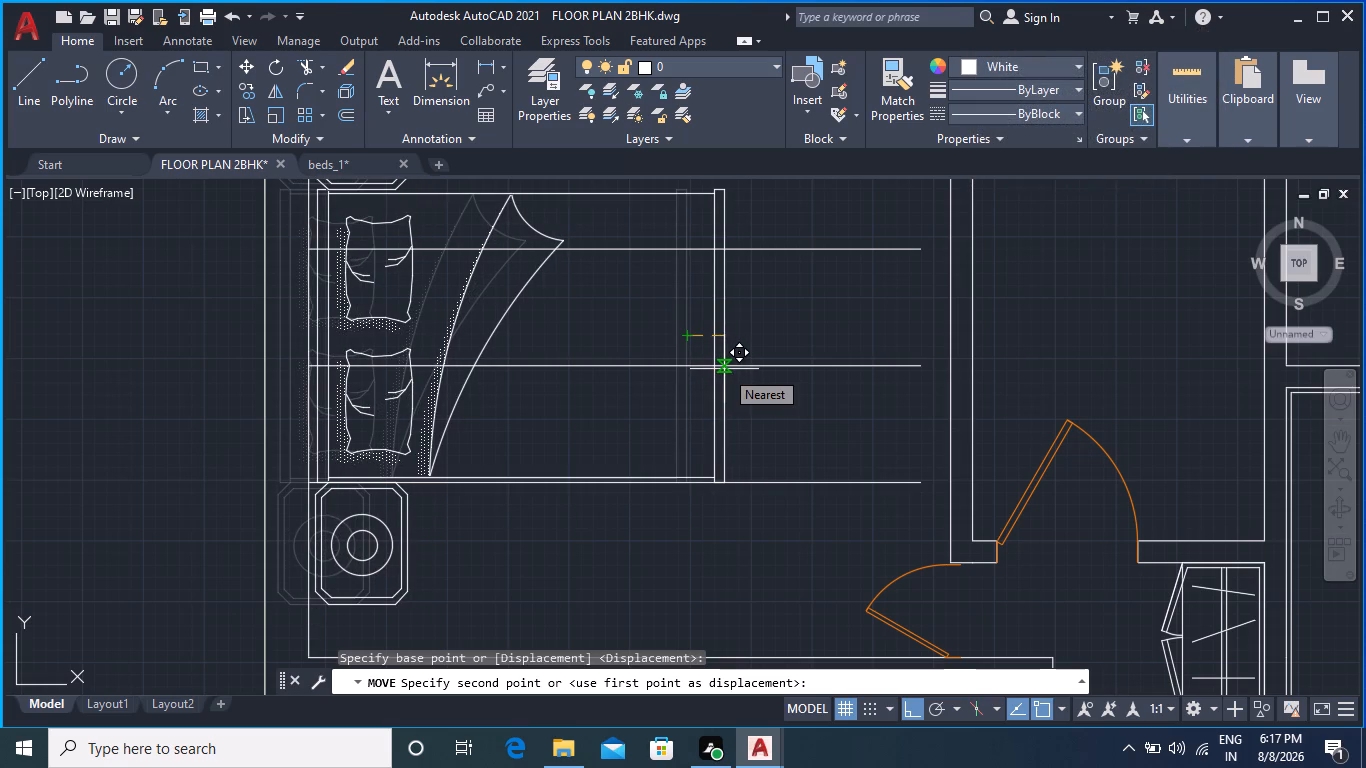
key(F9)
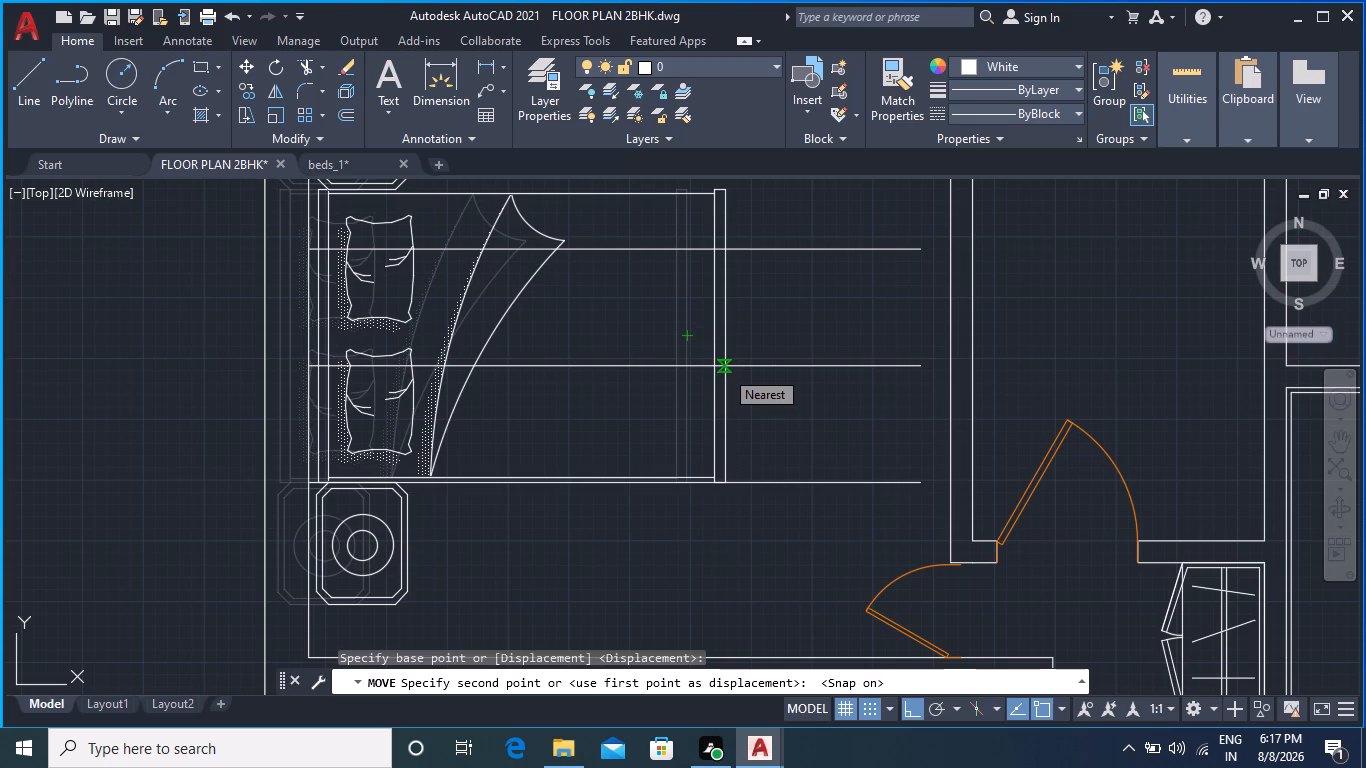
key(F8)
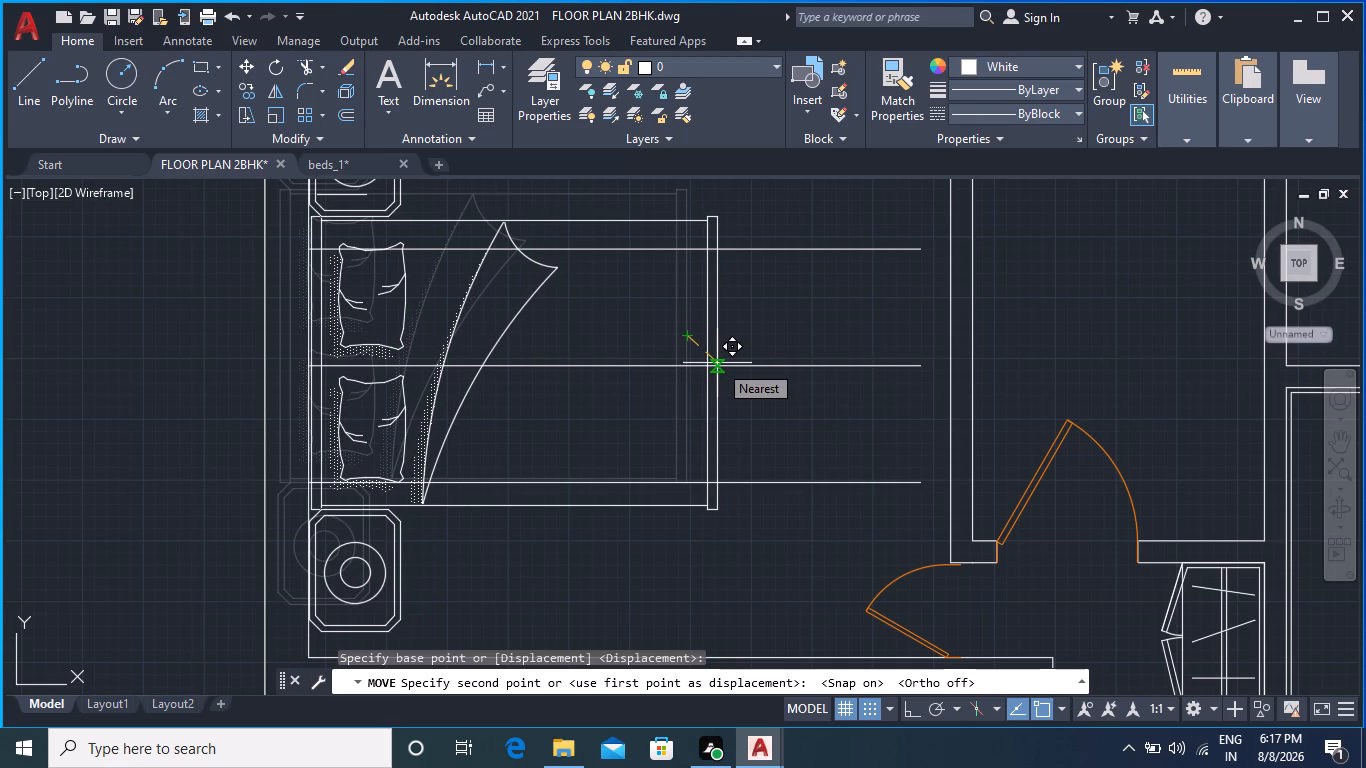
click(720, 363)
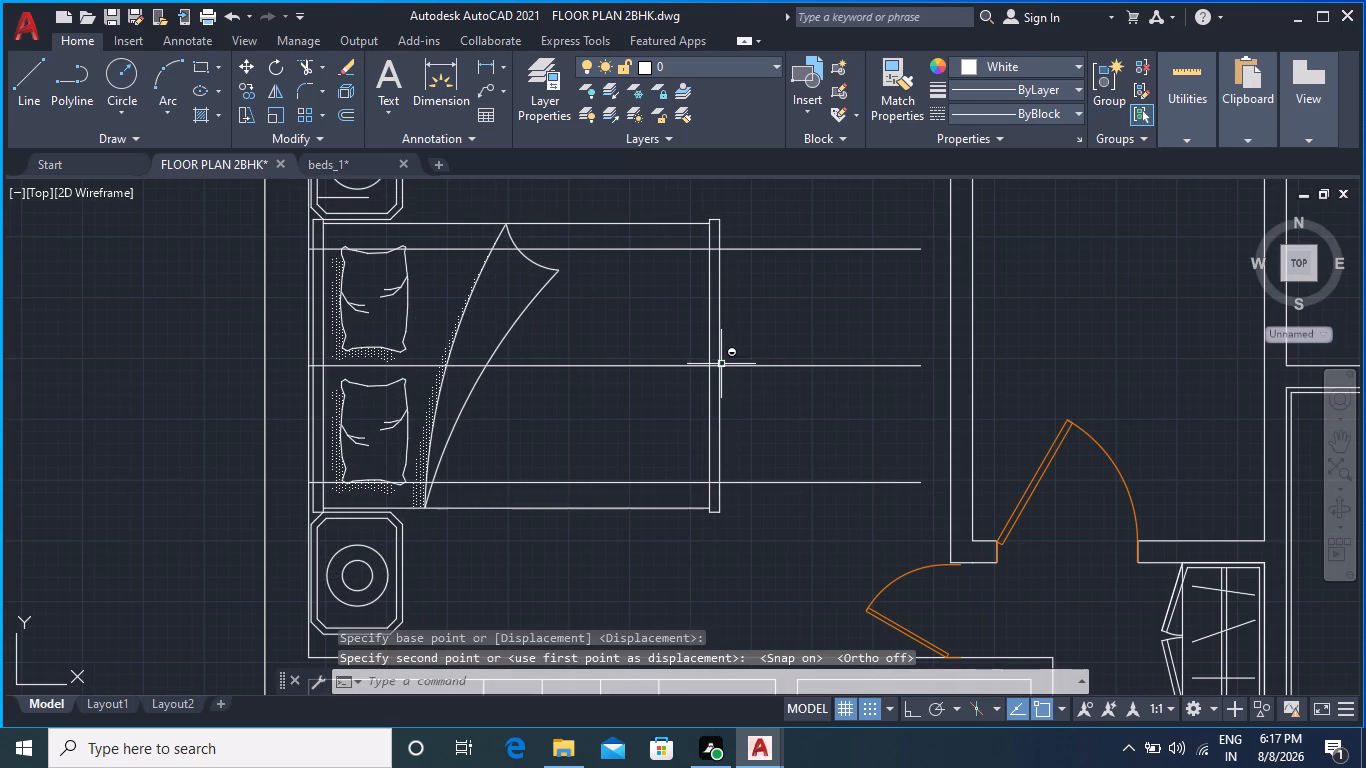
key(Escape)
Erase the three horizontal guide lines in the north-west bedroom.
click(871, 532)
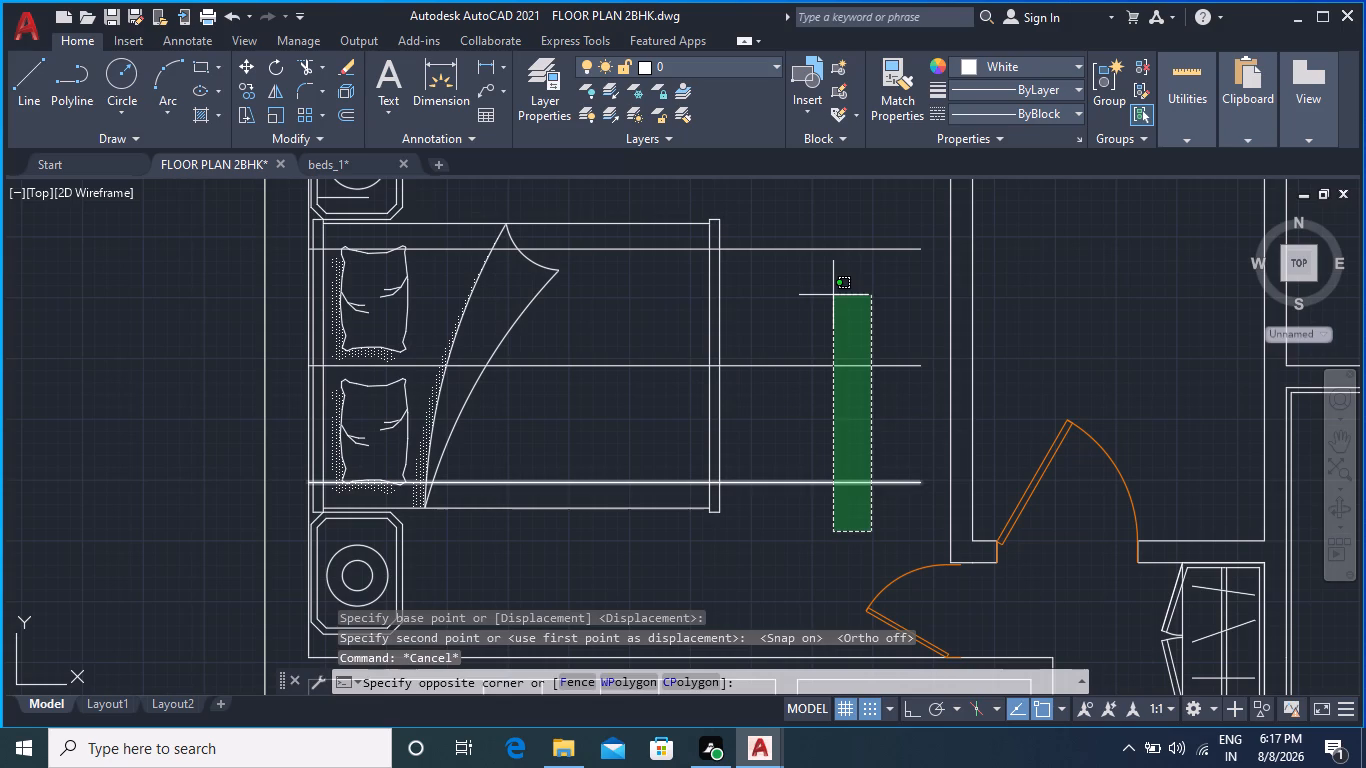
click(817, 226)
key(Delete)
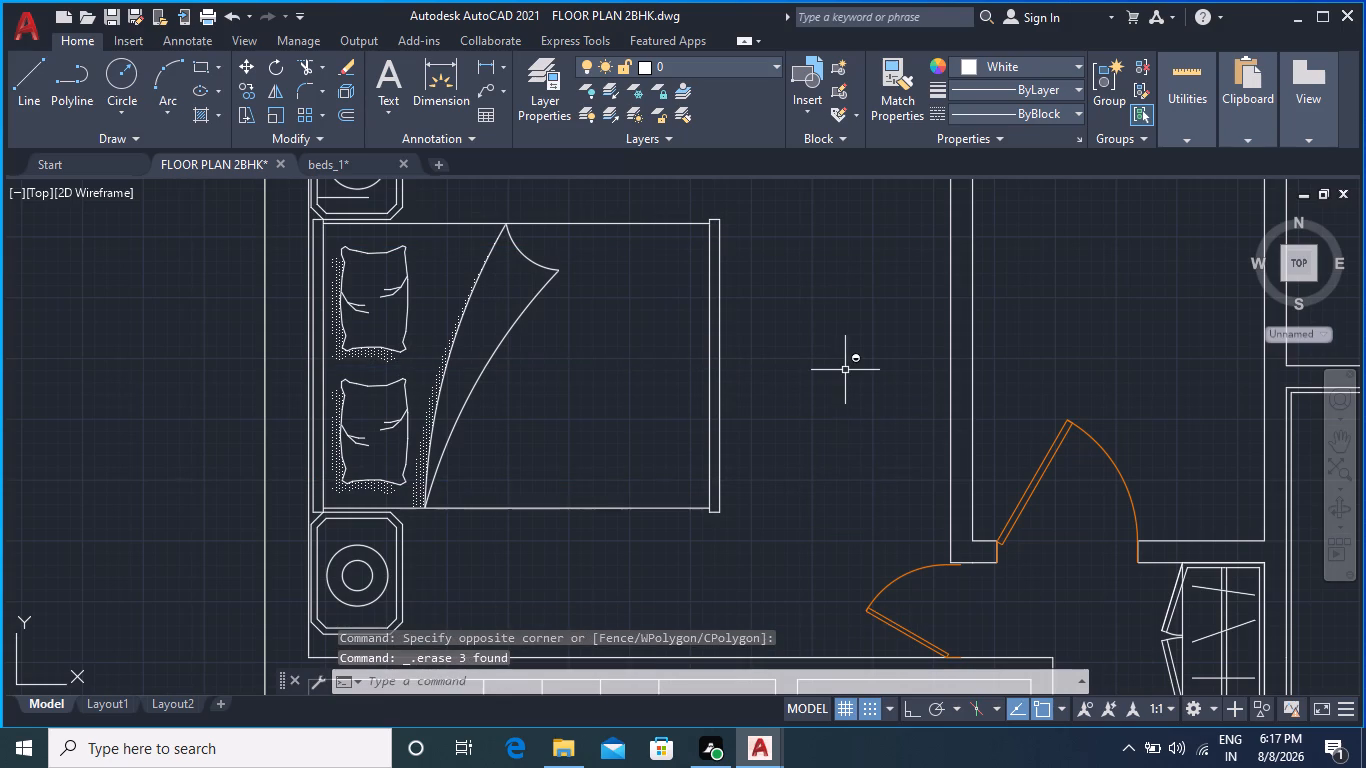
Examine how the bed and side tables fit within the north-west bedroom's walls.
scroll(427, 392, up, 4)
scroll(463, 416, down, 5)
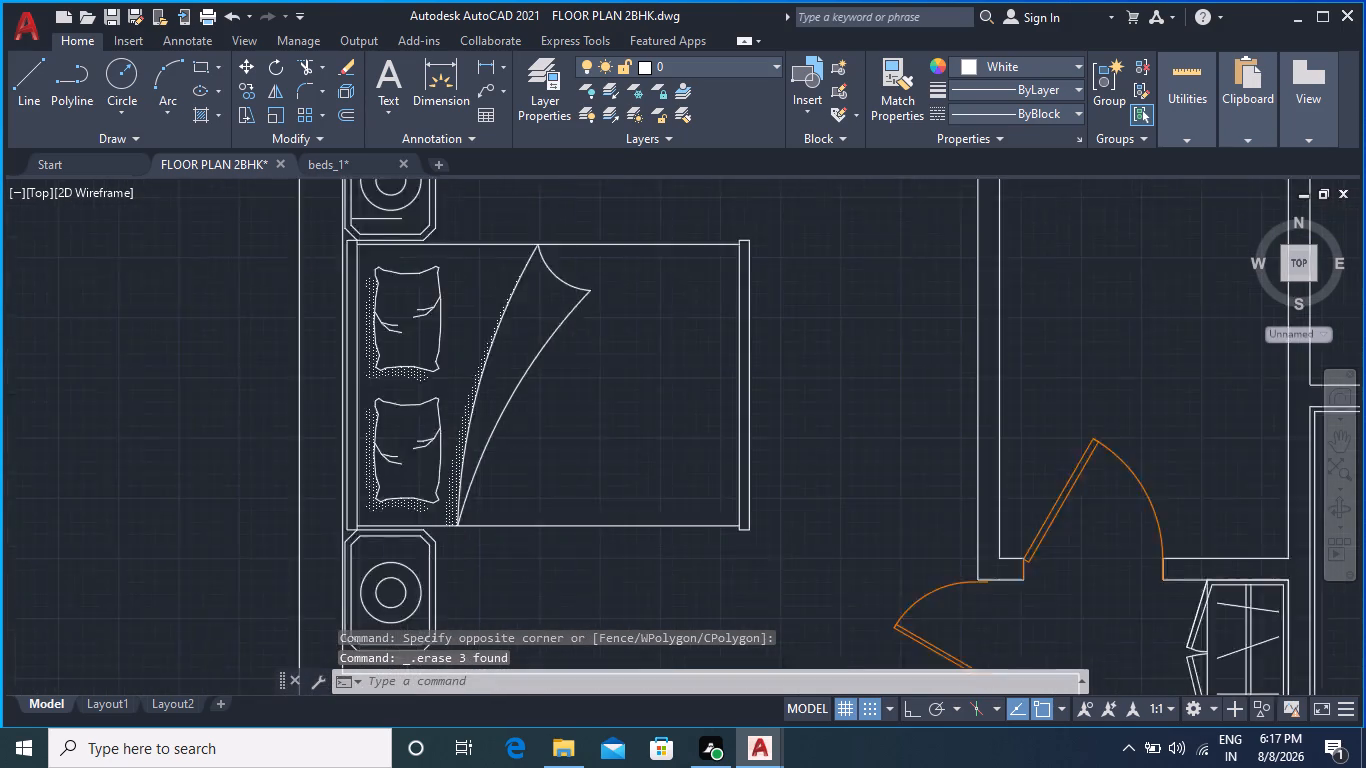
scroll(494, 425, down, 1)
key(Escape)
key(Escape)
key(Escape)
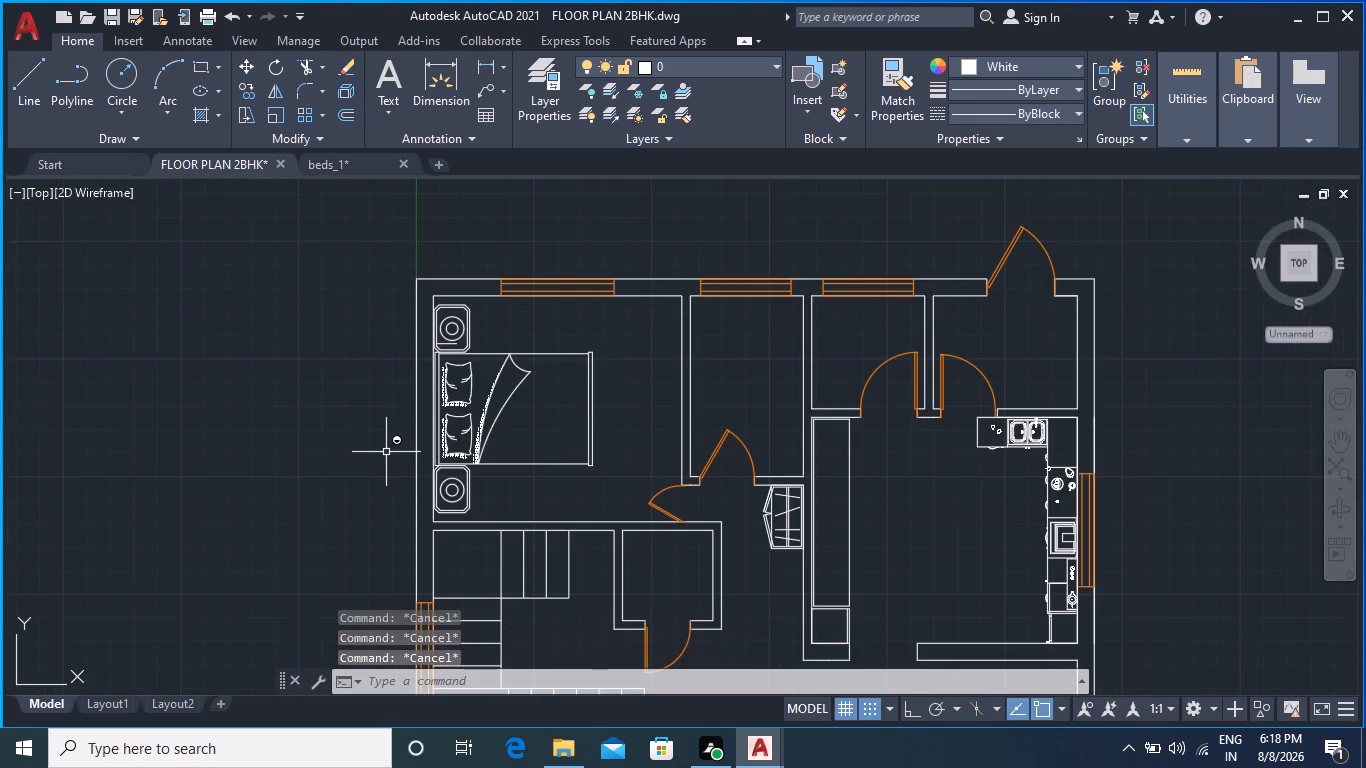
scroll(381, 449, up, 1)
middle_drag(381, 449, 368, 448)
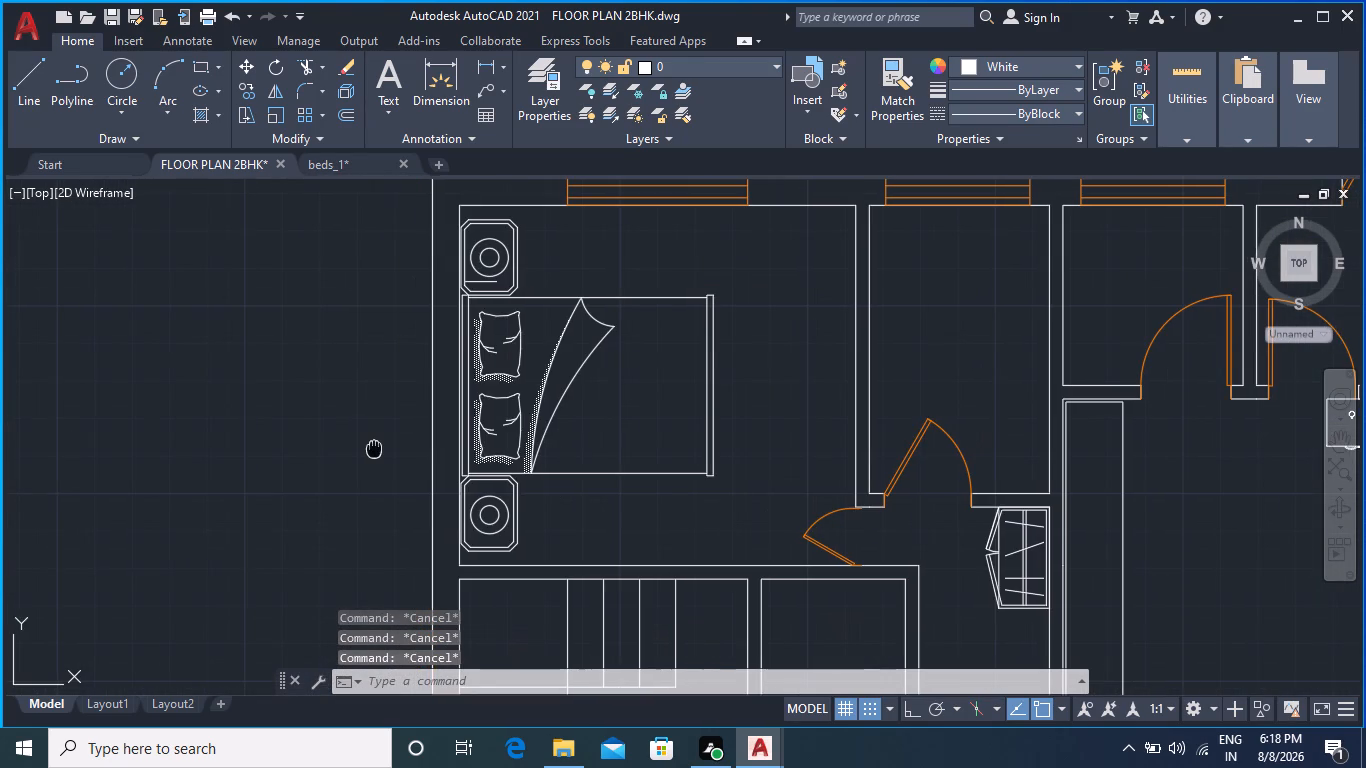
middle_drag(368, 448, 334, 411)
scroll(336, 416, down, 1)
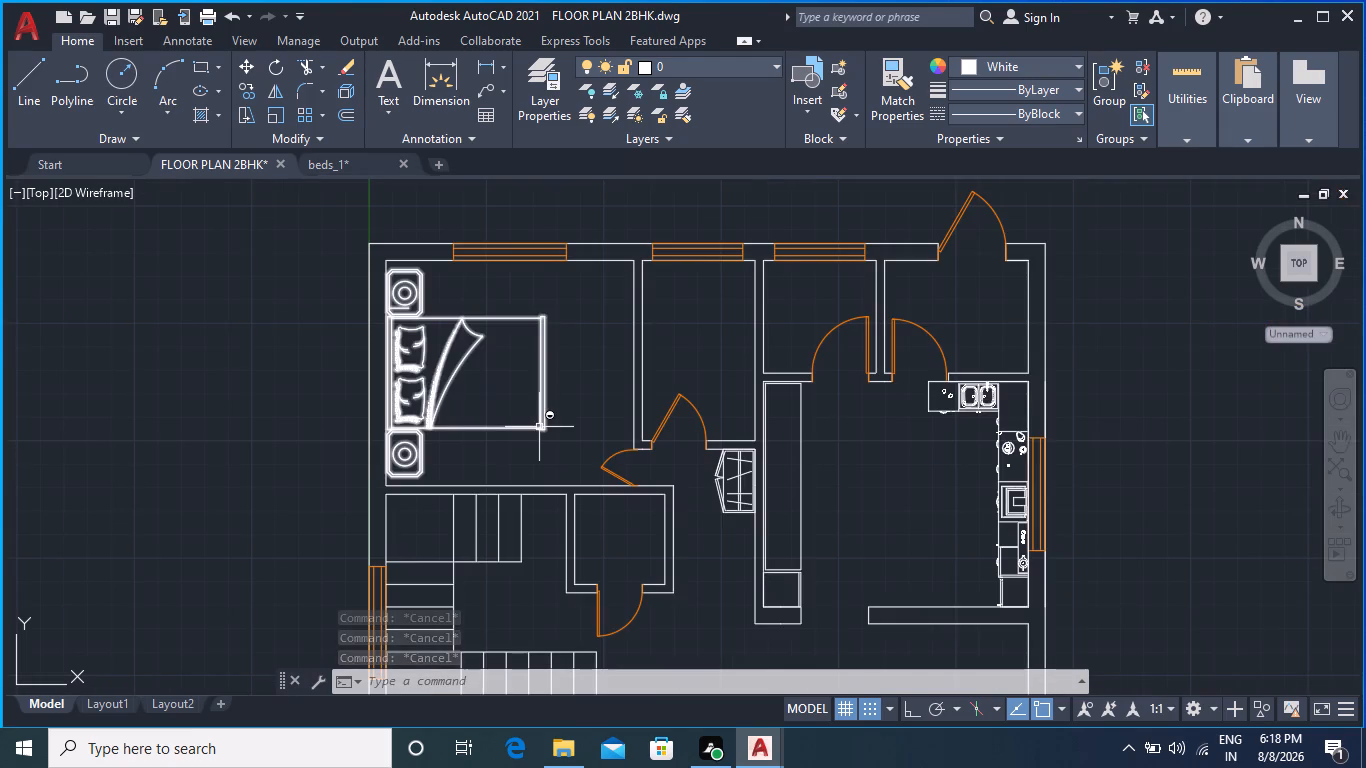
Scale the bed group down slightly from the south-east corner of its foot end, picking the size on screen.
click(540, 427)
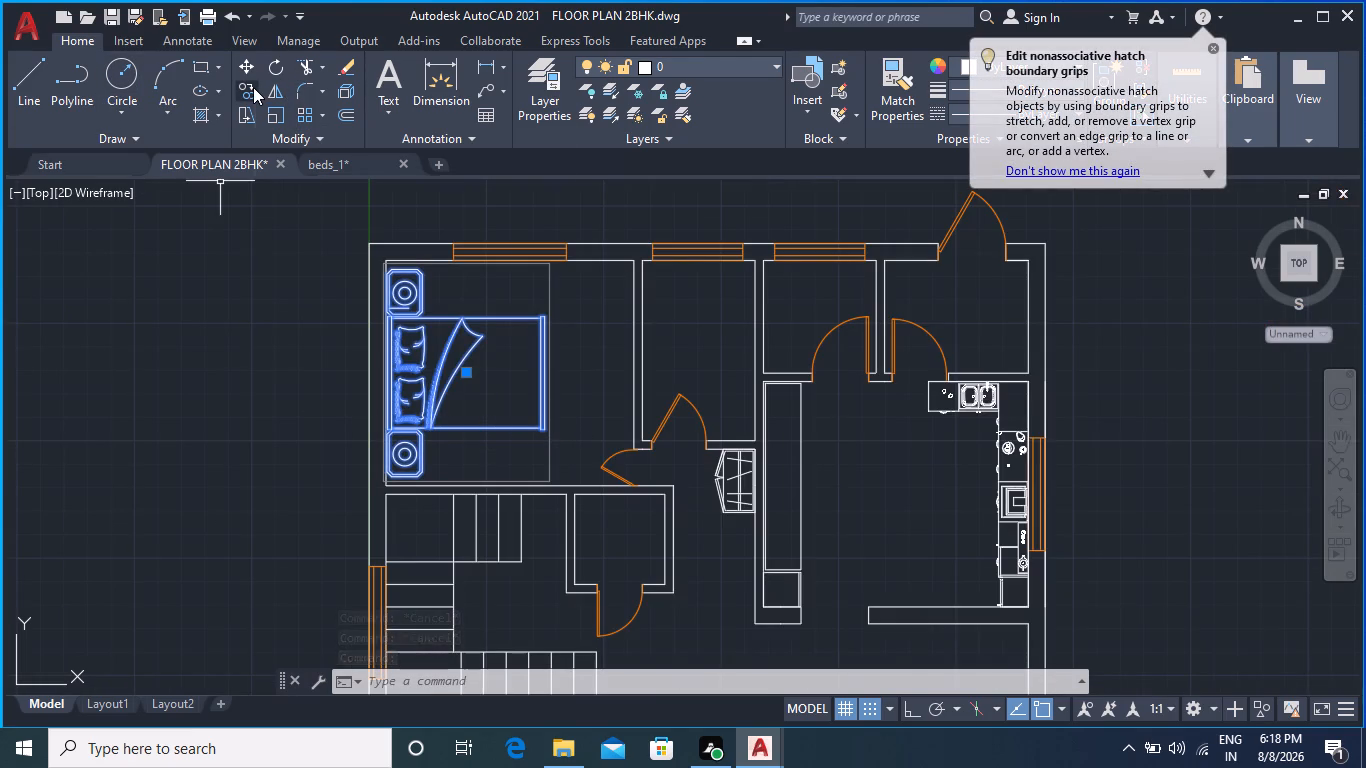
right_click(421, 332)
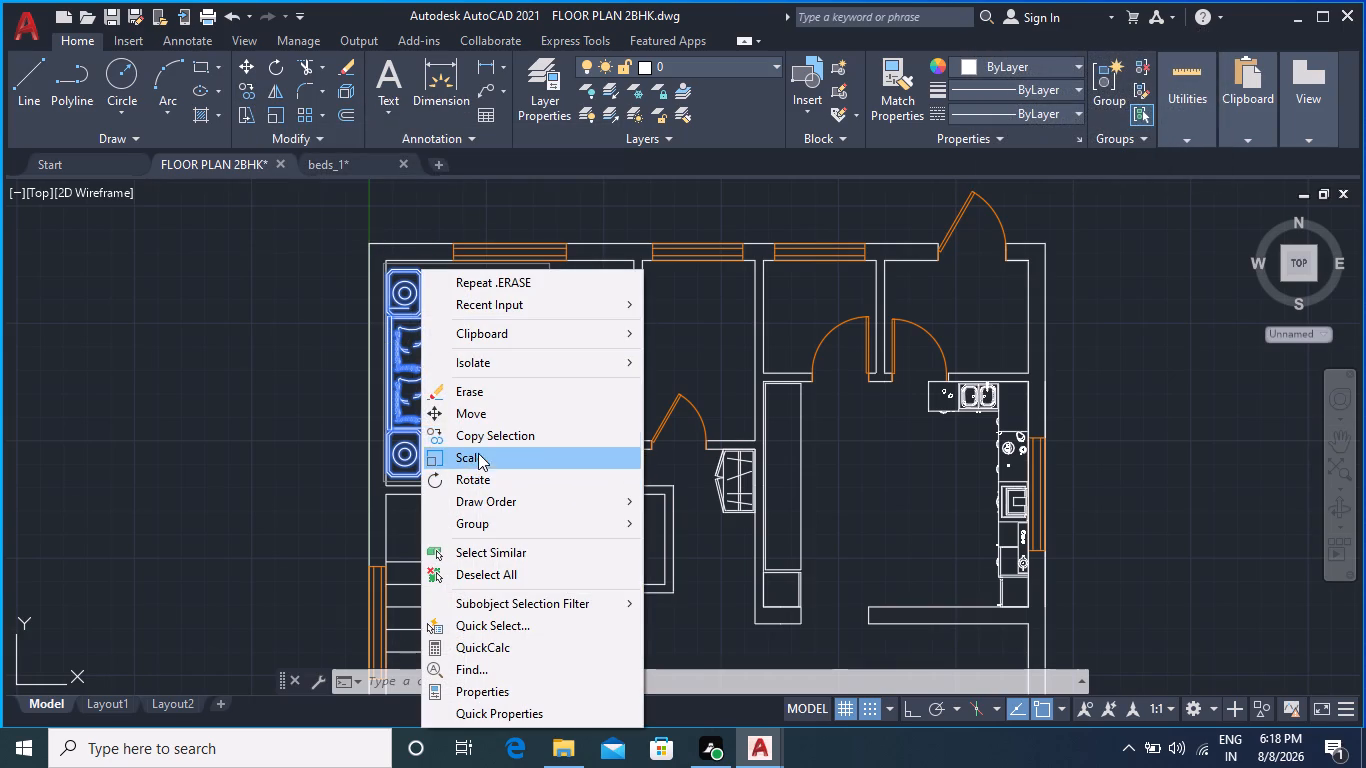
click(479, 458)
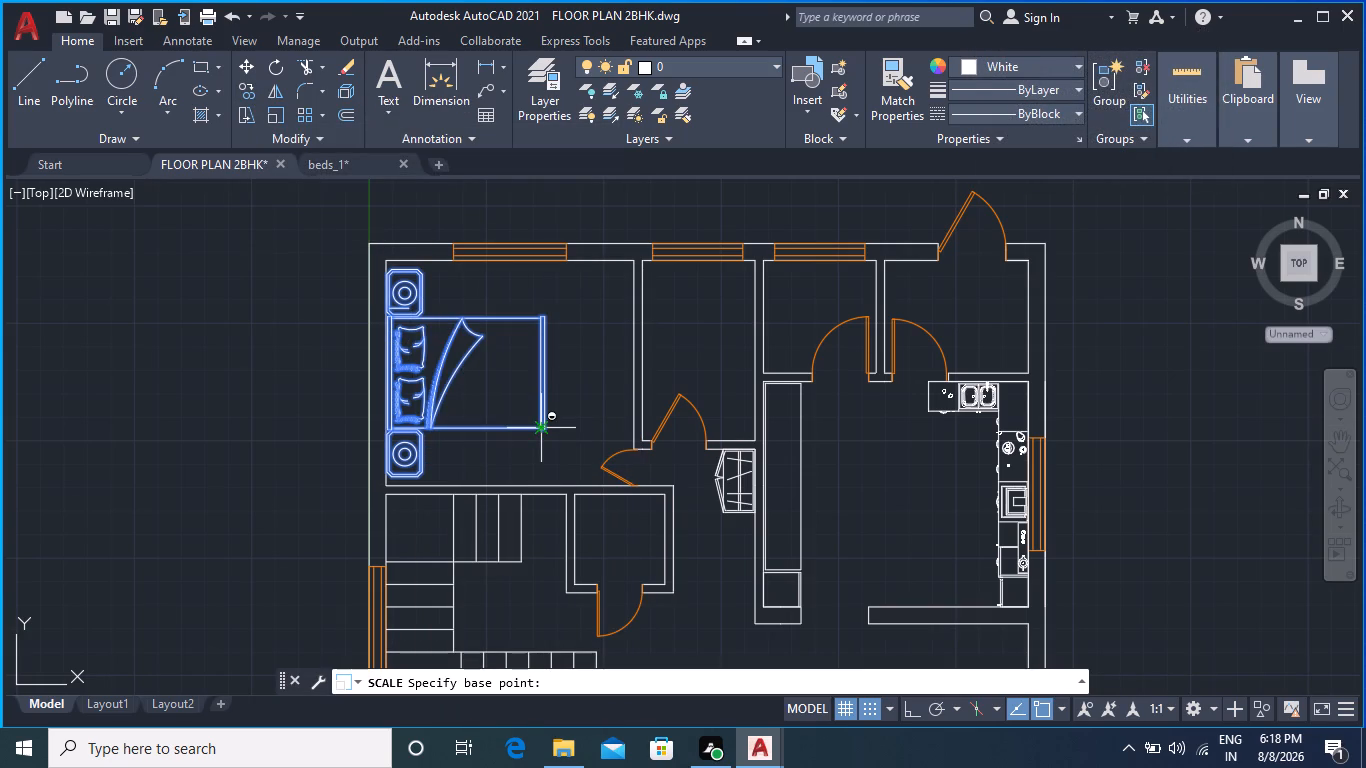
scroll(559, 428, up, 2)
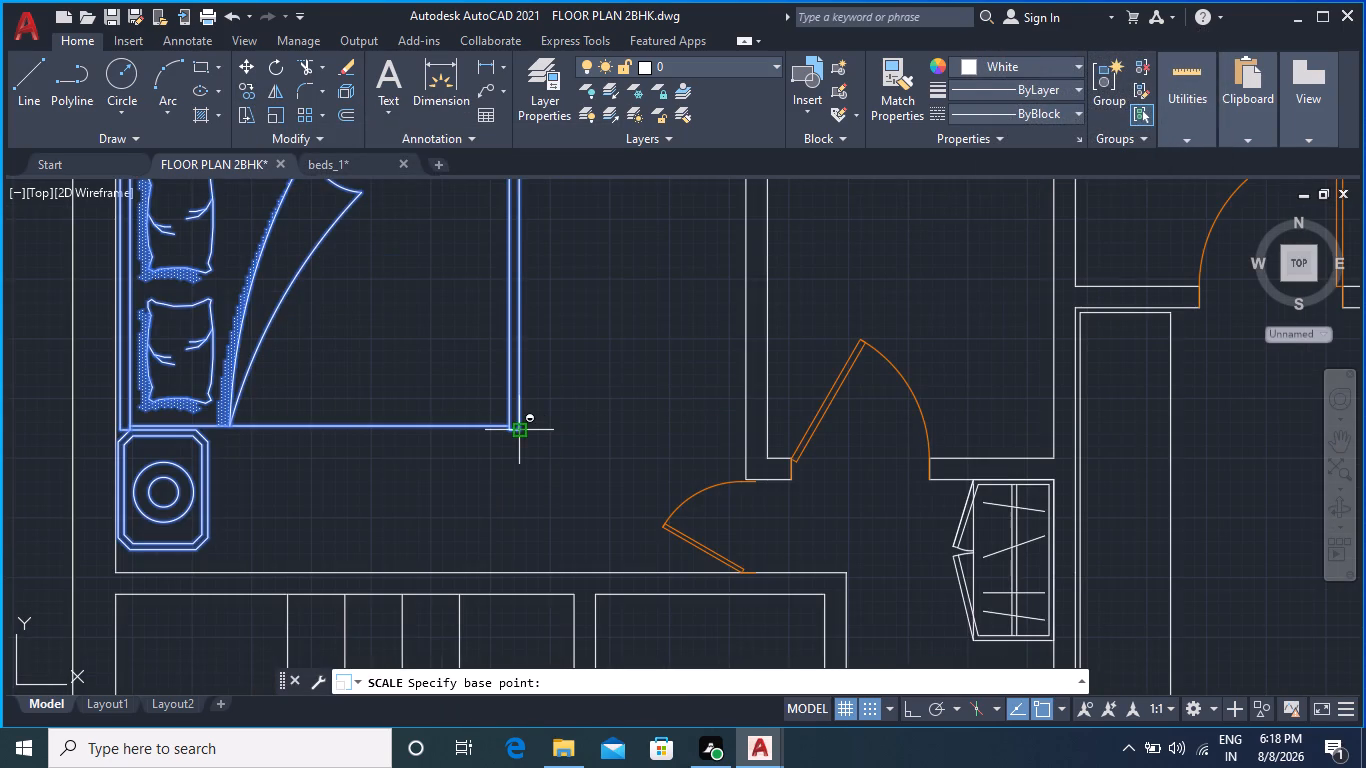
click(521, 430)
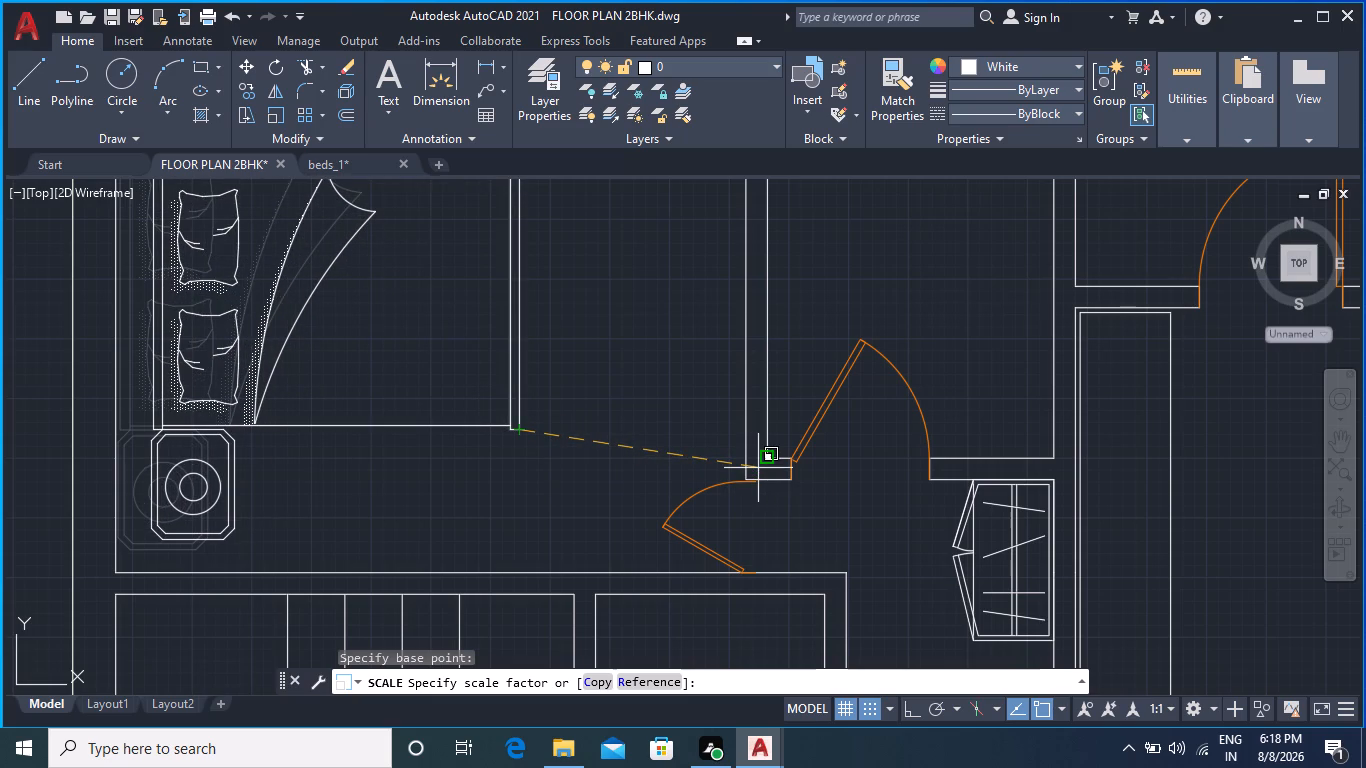
click(757, 467)
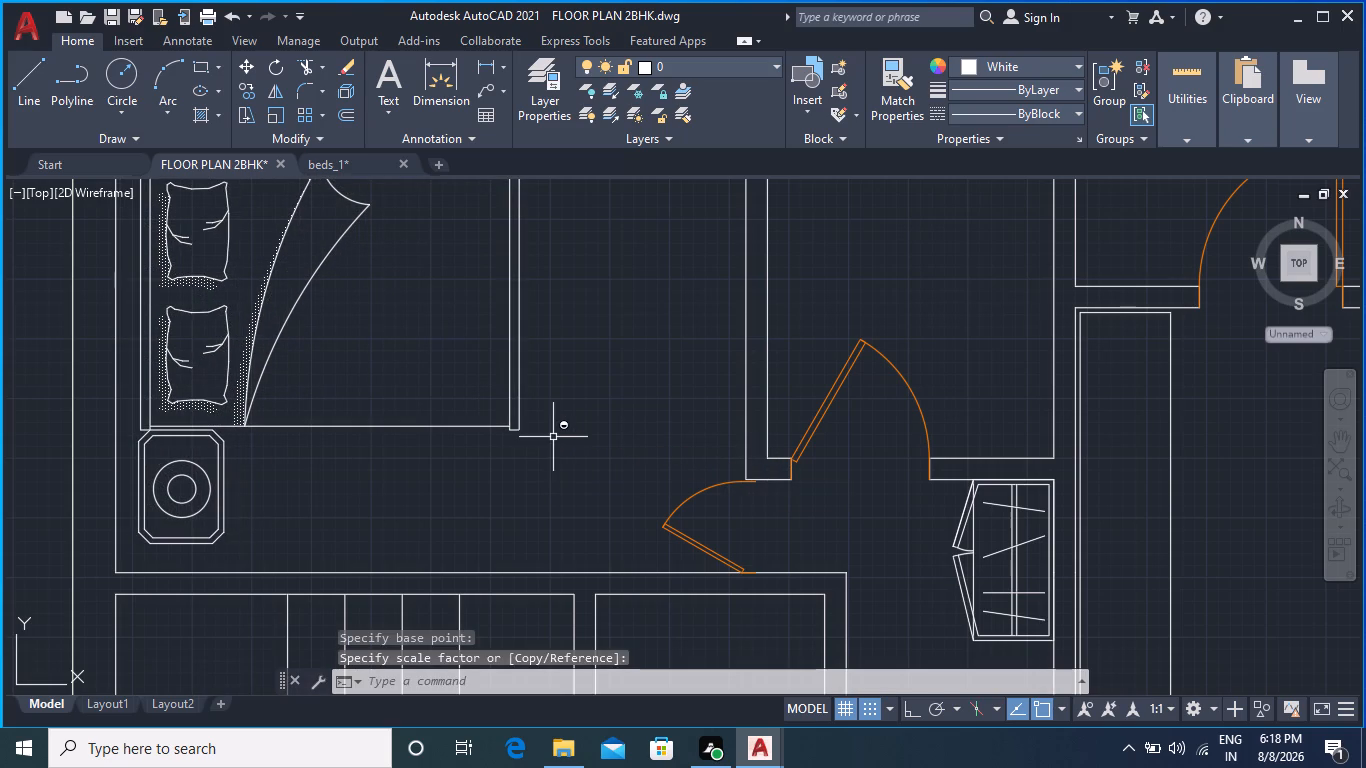
Move the scaled bed group slightly west by its foot end's midpoint, bringing the headboard closer to the west inner wall.
middle_drag(568, 452, 680, 553)
click(628, 494)
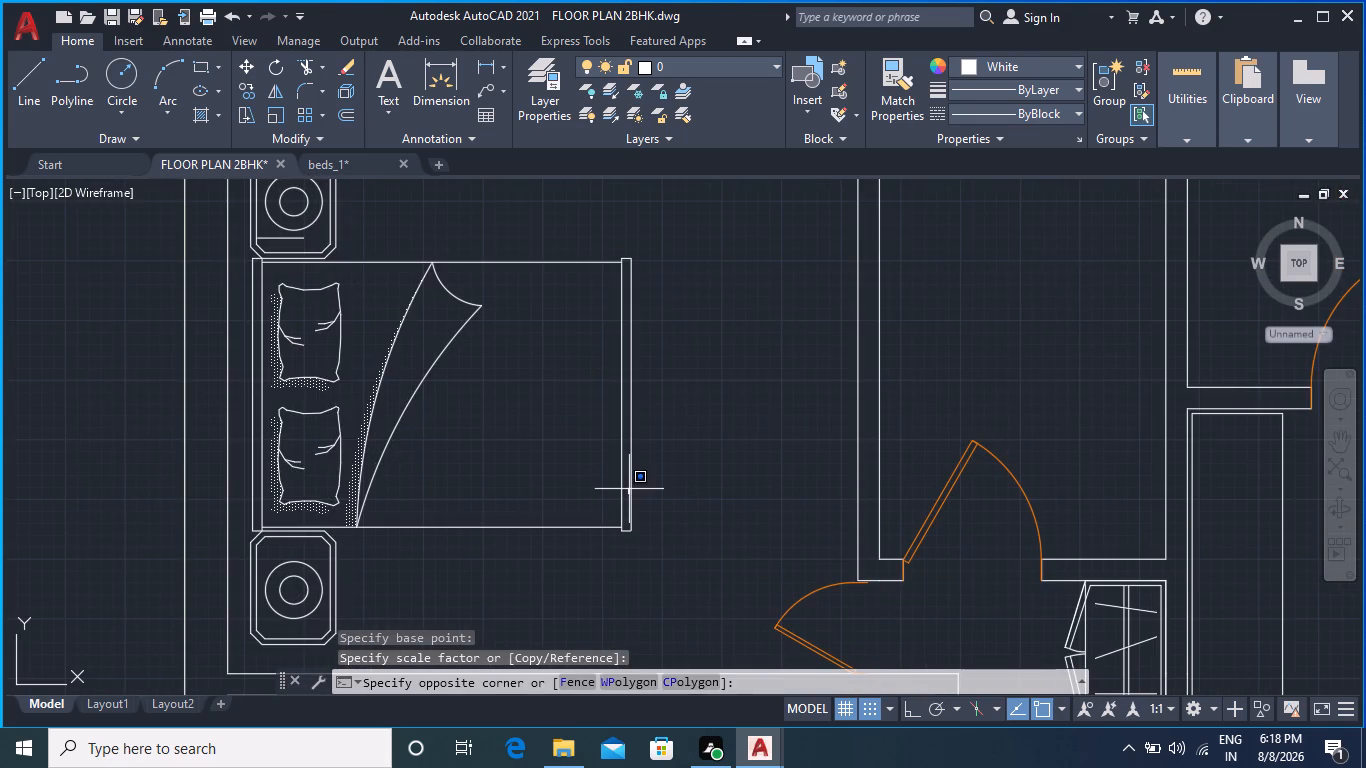
click(598, 461)
click(239, 67)
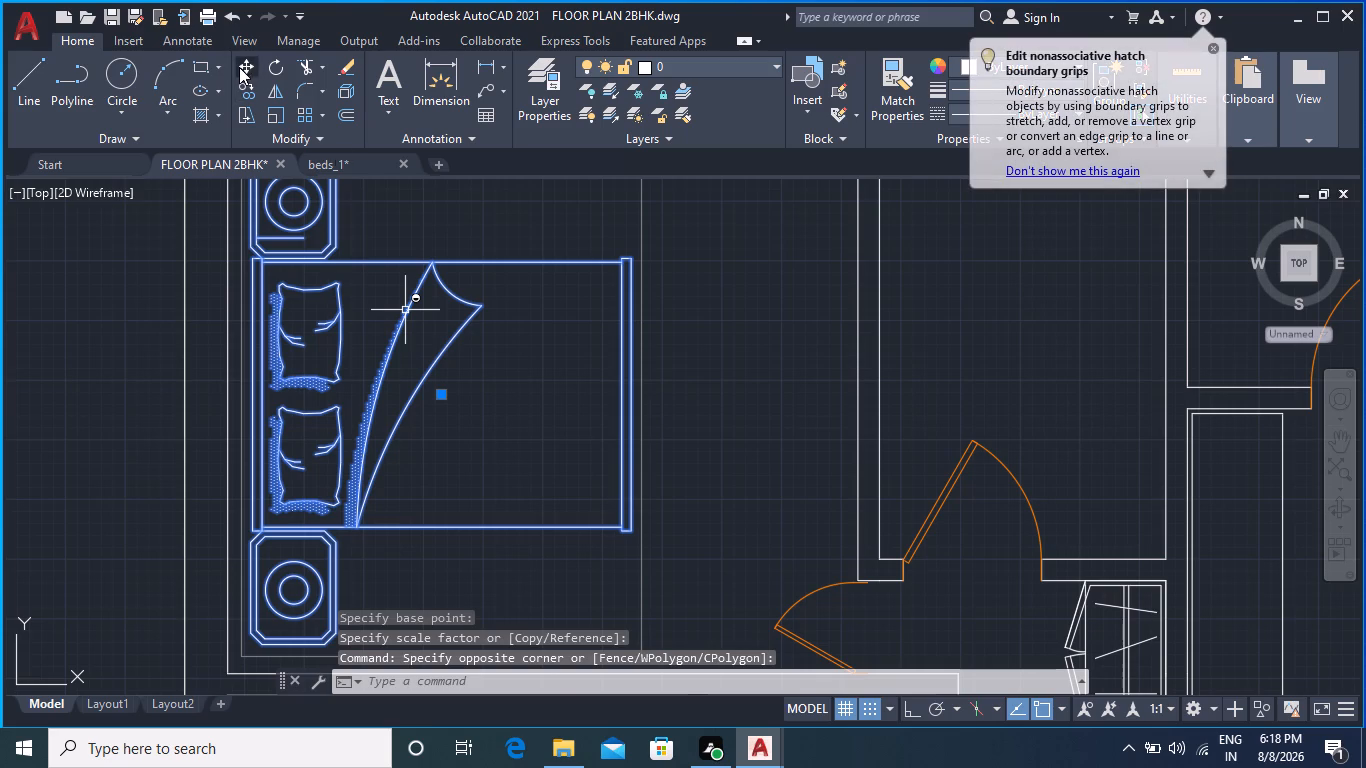
click(629, 397)
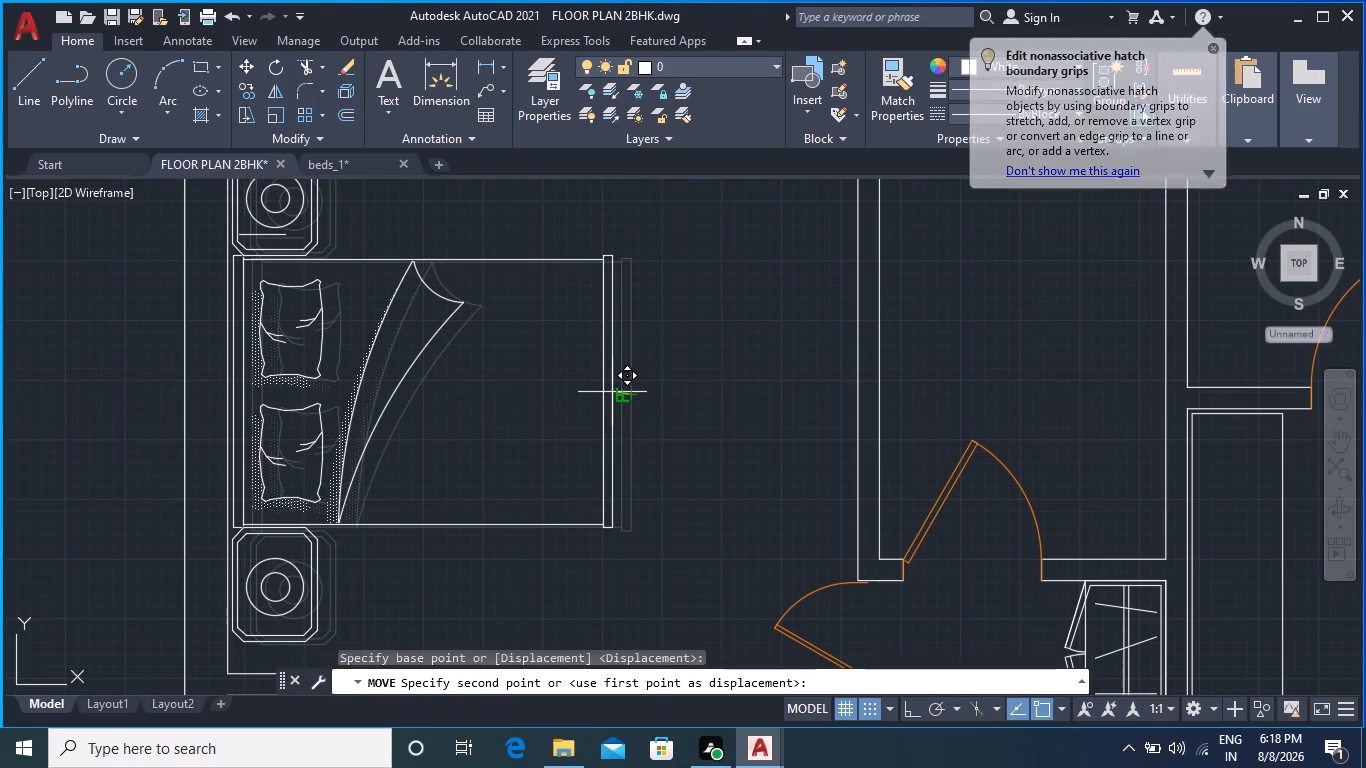
click(611, 393)
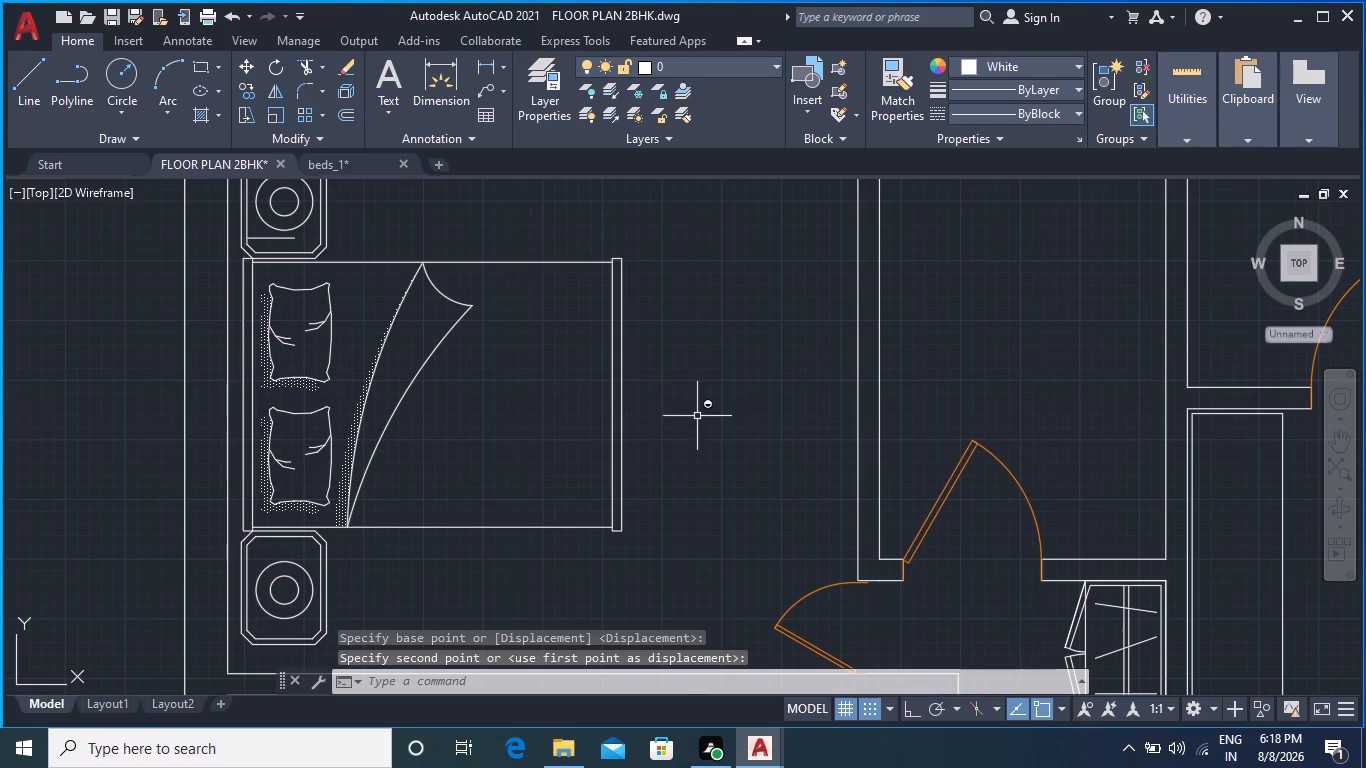
Move the bed group slightly further west from its foot end's midpoint with Ortho on, bringing the headboard closer to the bedroom's west inner wall.
click(624, 399)
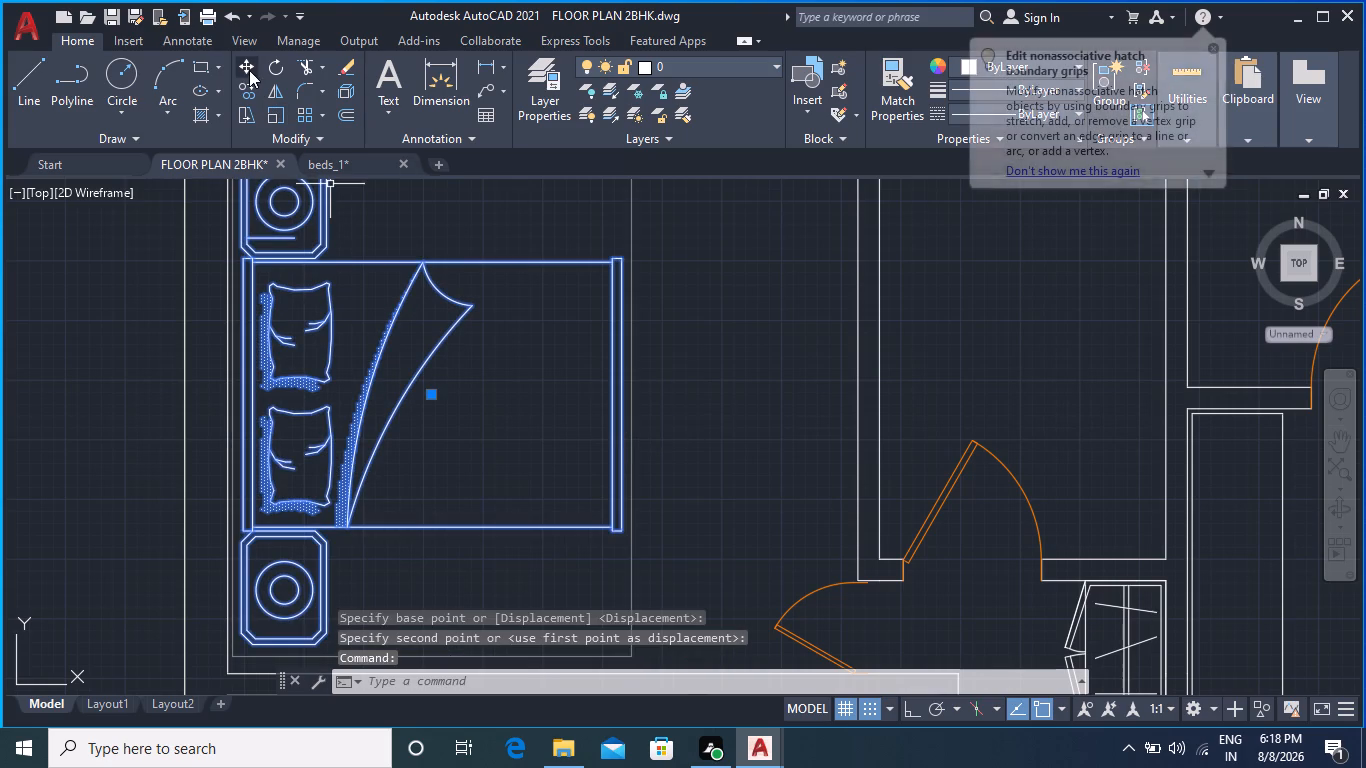
click(249, 70)
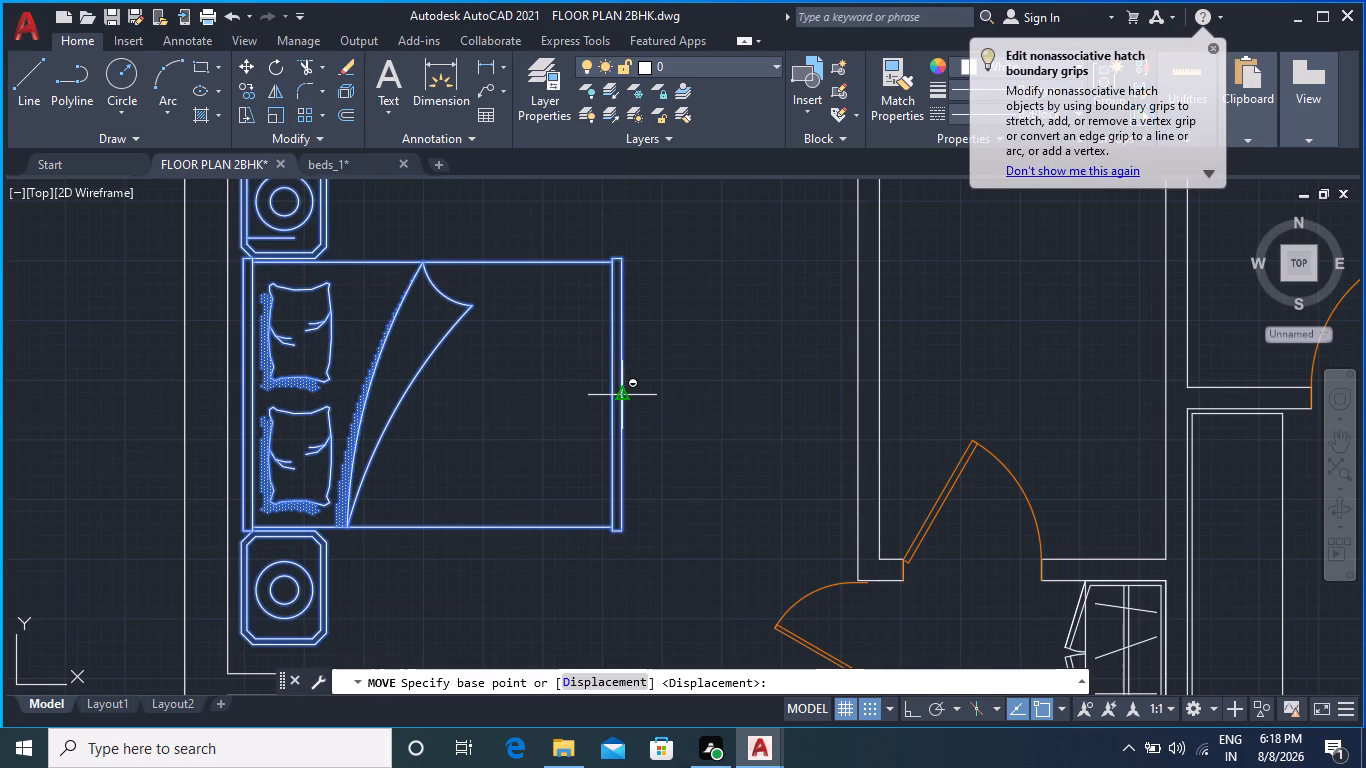
click(622, 397)
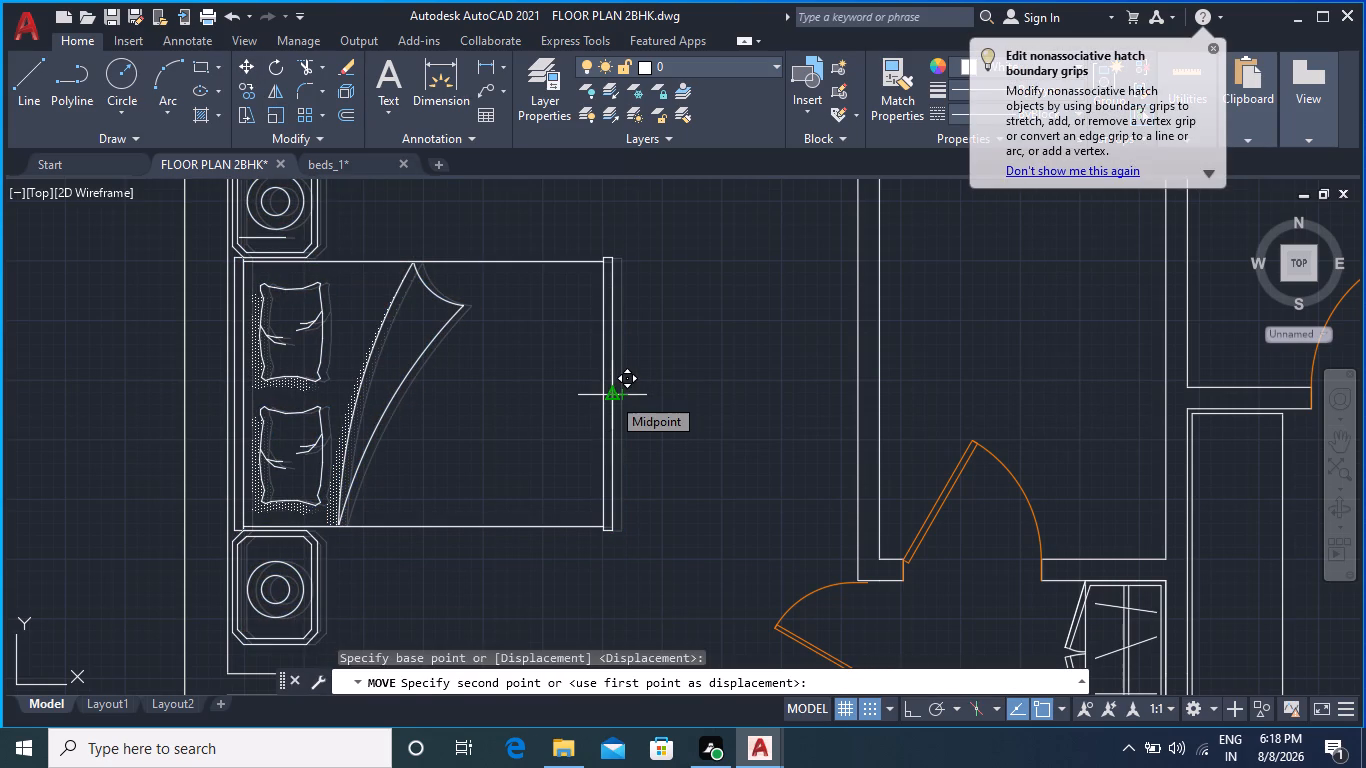
key(F8)
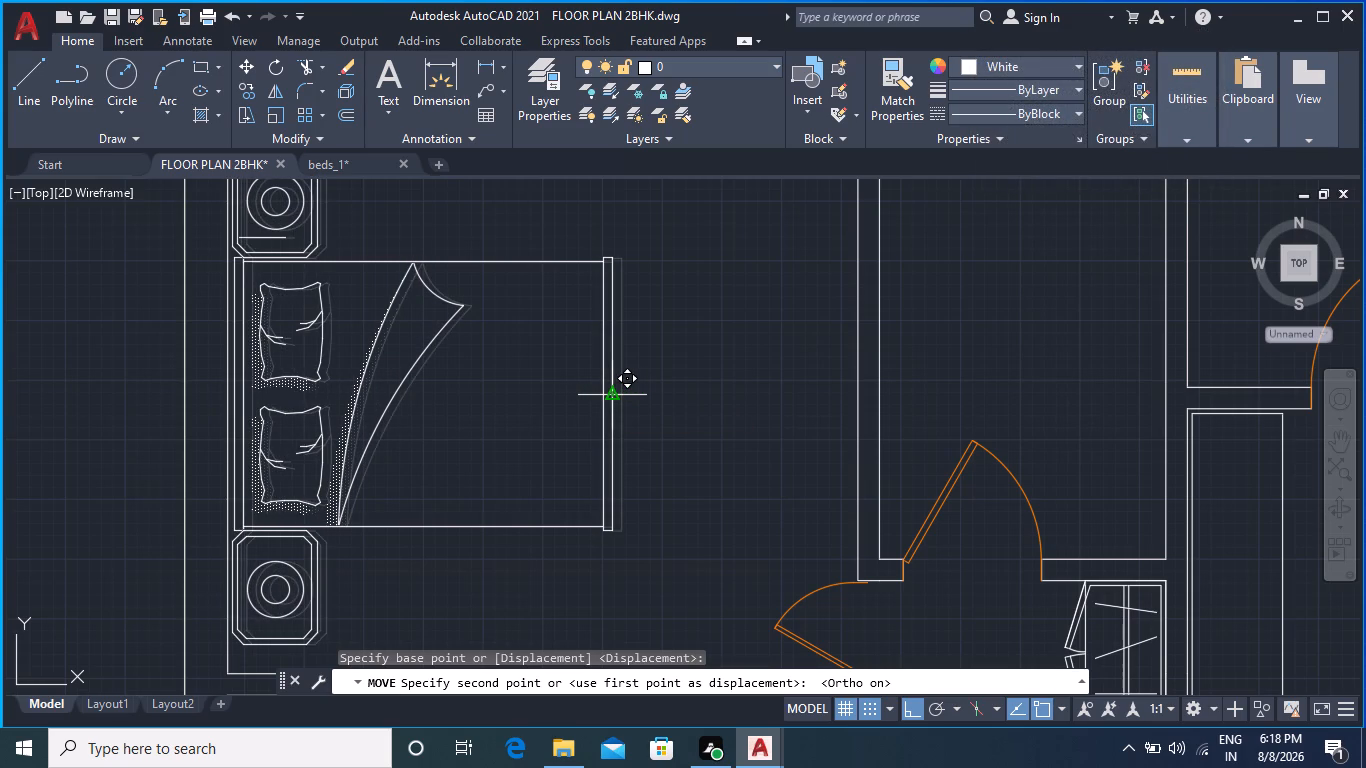
click(606, 398)
key(Escape)
key(Escape)
Examine the placed bed group and the furniture layout of the other rooms across the floor plan.
scroll(712, 404, down, 3)
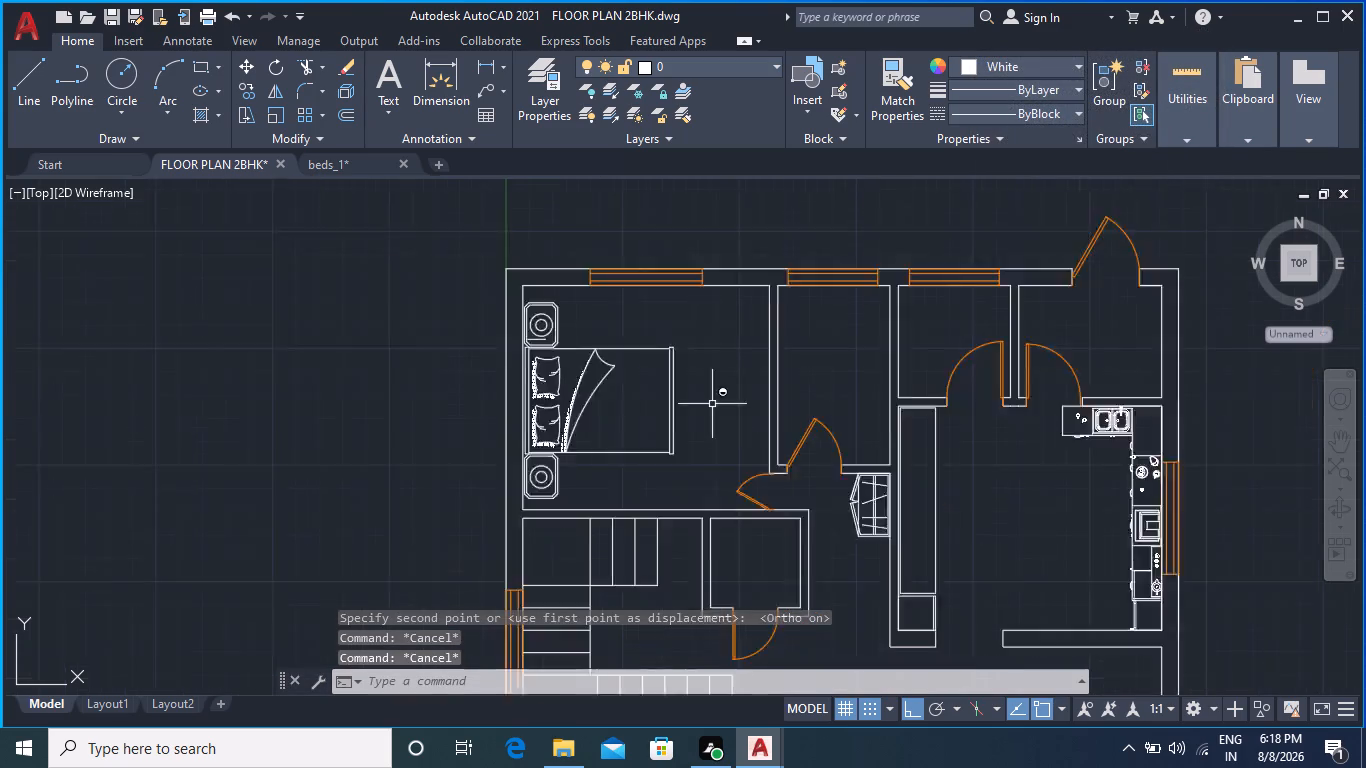
middle_drag(717, 411, 666, 357)
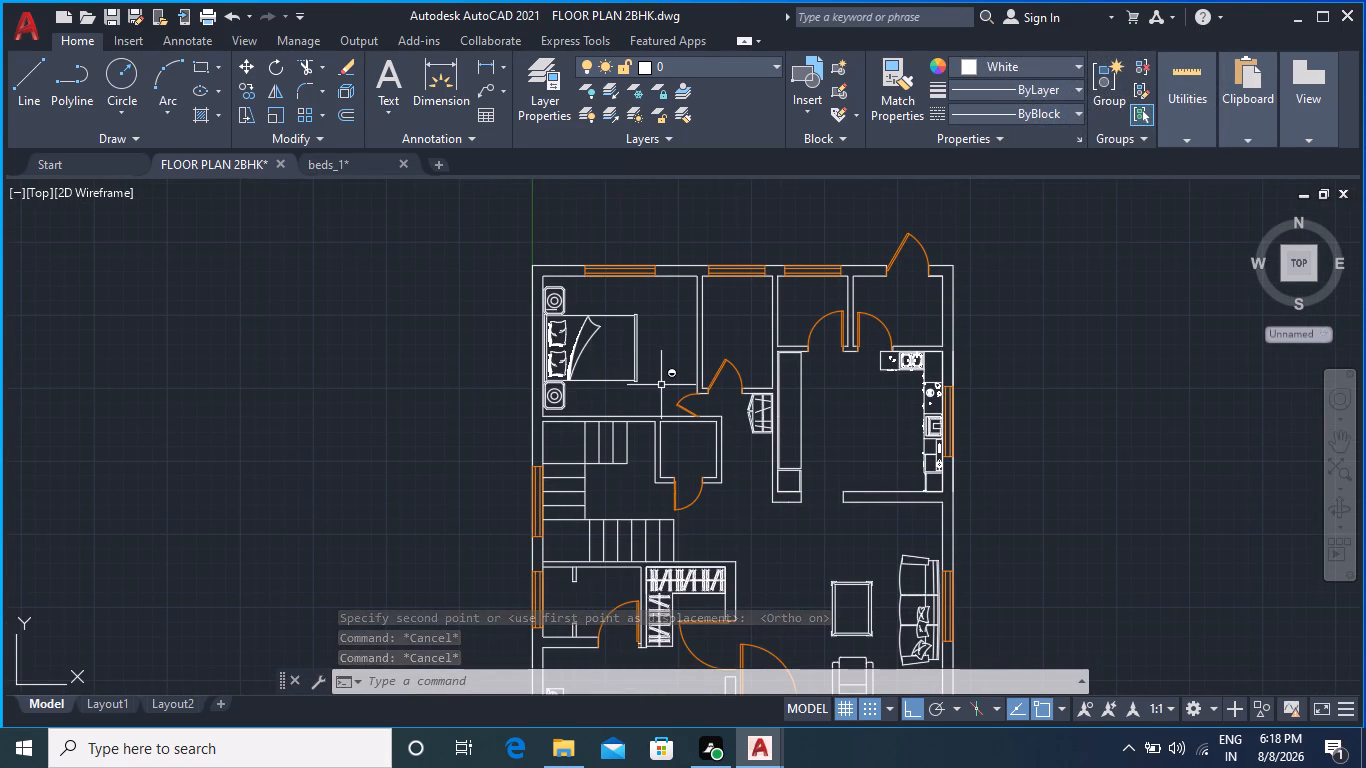
scroll(675, 362, up, 1)
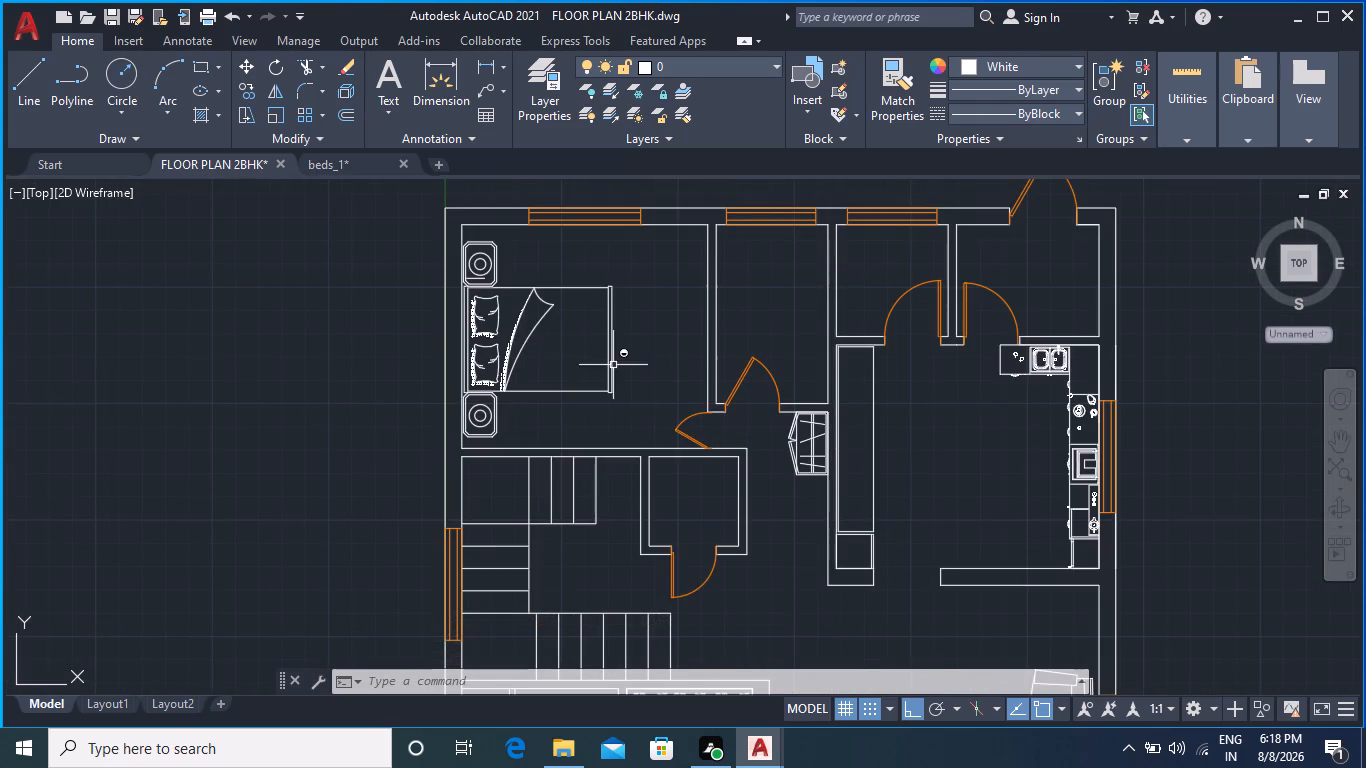
scroll(651, 372, down, 1)
middle_drag(659, 378, 527, 306)
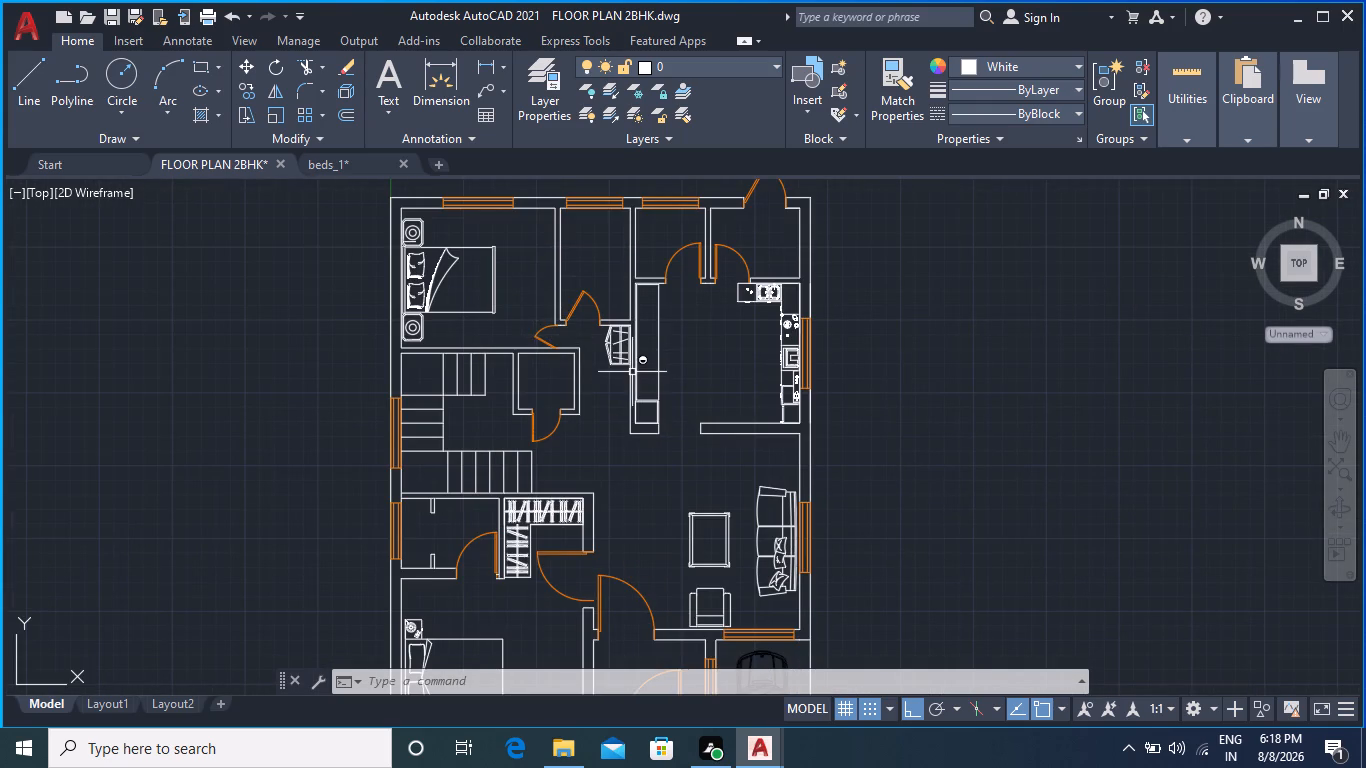
scroll(649, 447, down, 1)
middle_drag(651, 449, 575, 364)
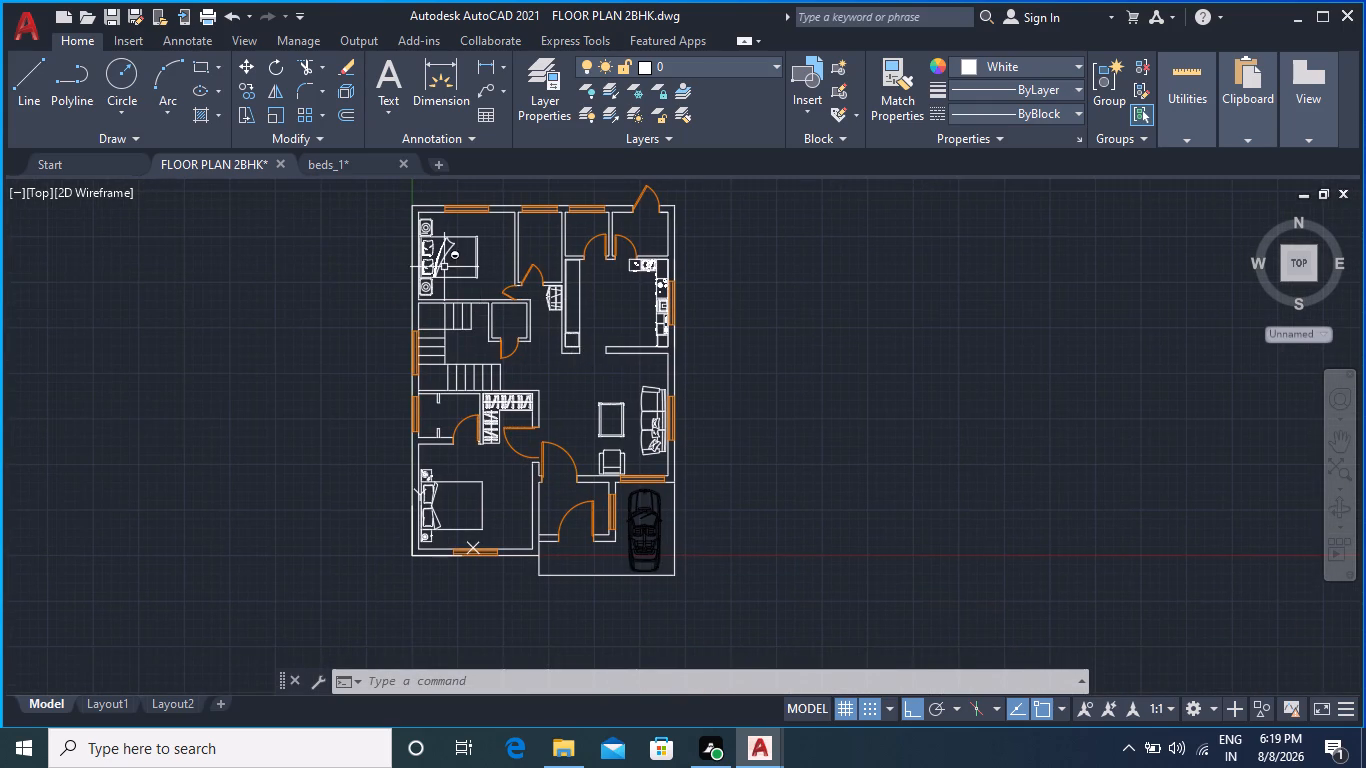
scroll(443, 267, up, 2)
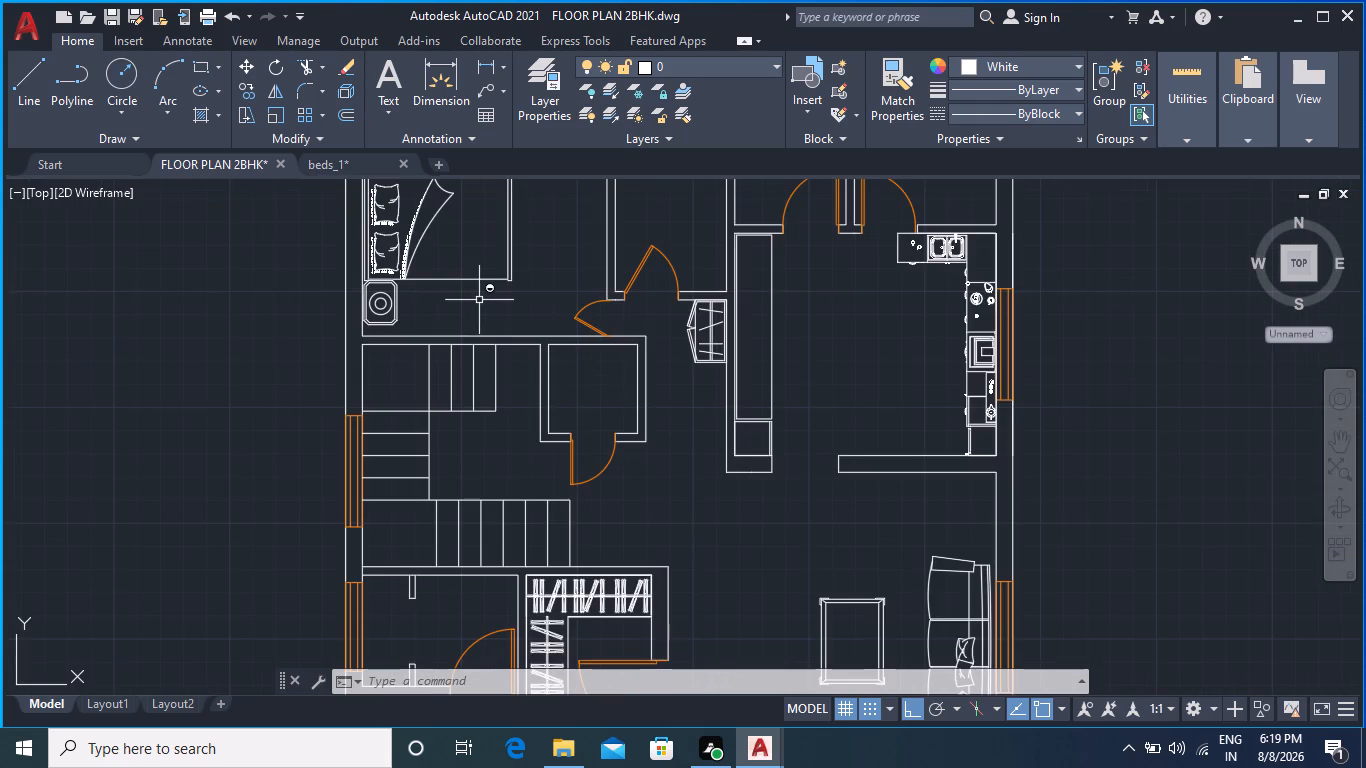
scroll(481, 302, down, 1)
middle_drag(518, 299, 487, 361)
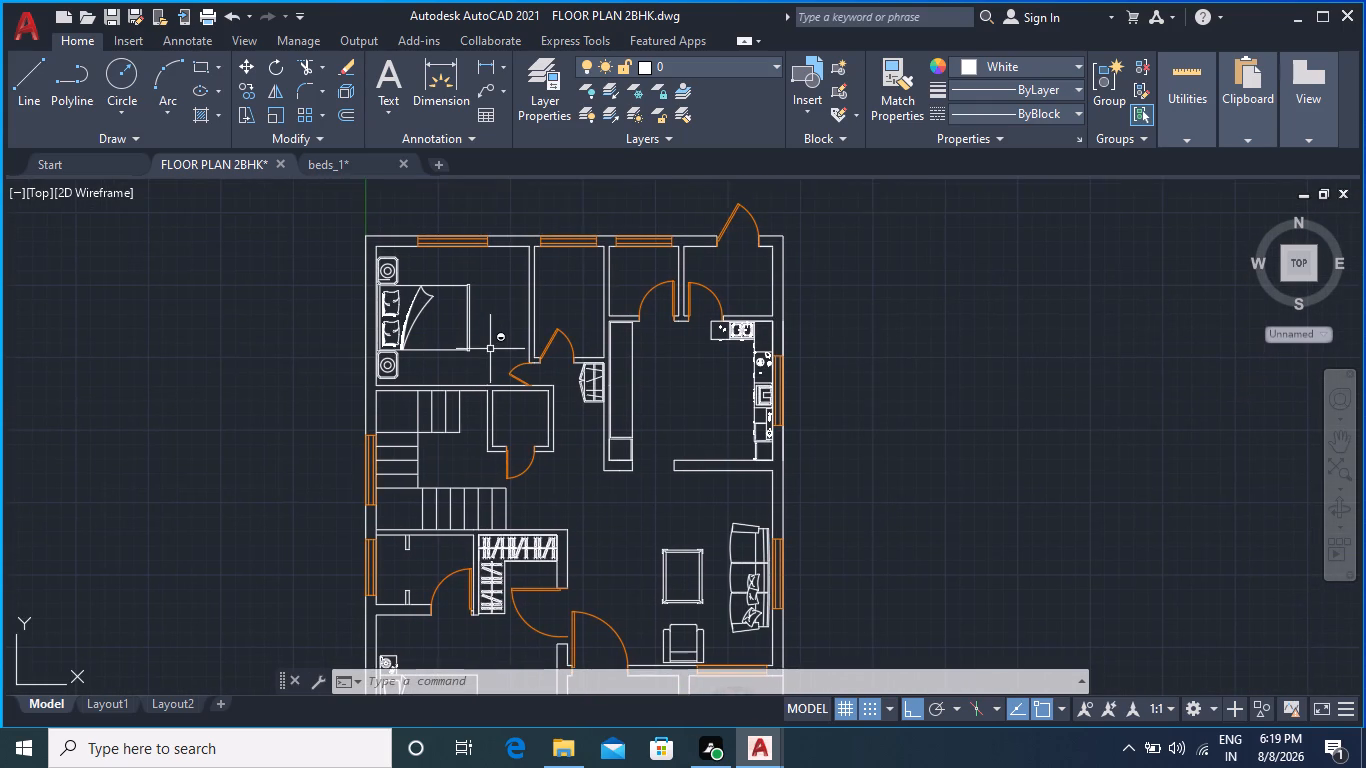
middle_drag(696, 400, 571, 355)
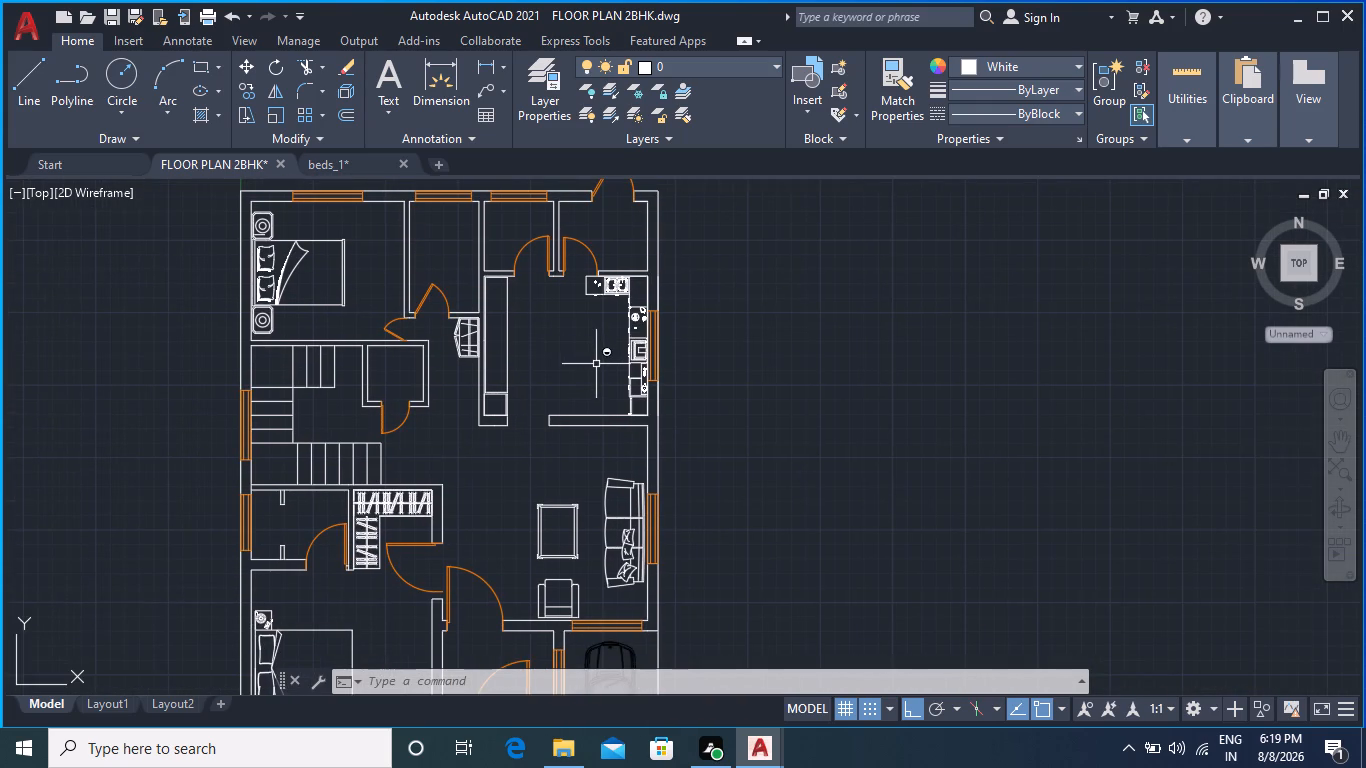
middle_drag(584, 366, 653, 337)
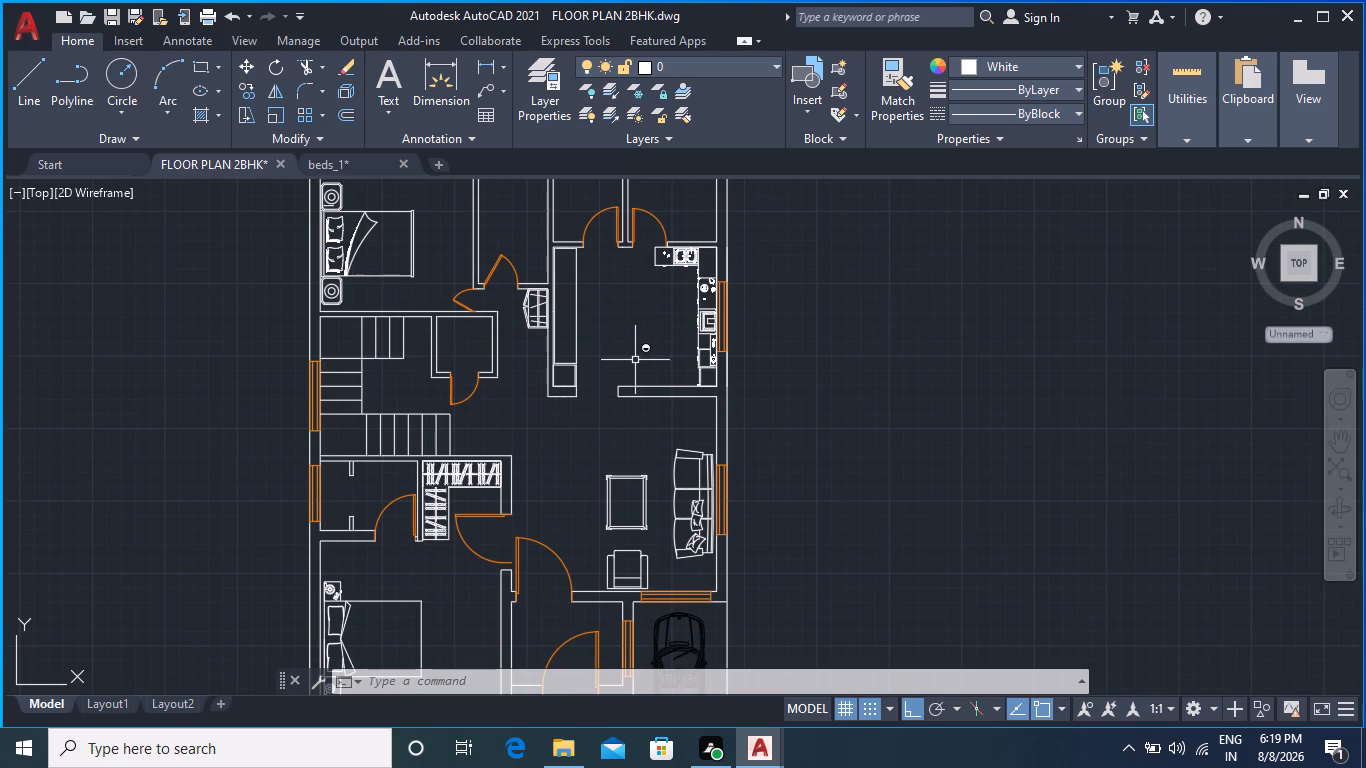
scroll(499, 268, up, 1)
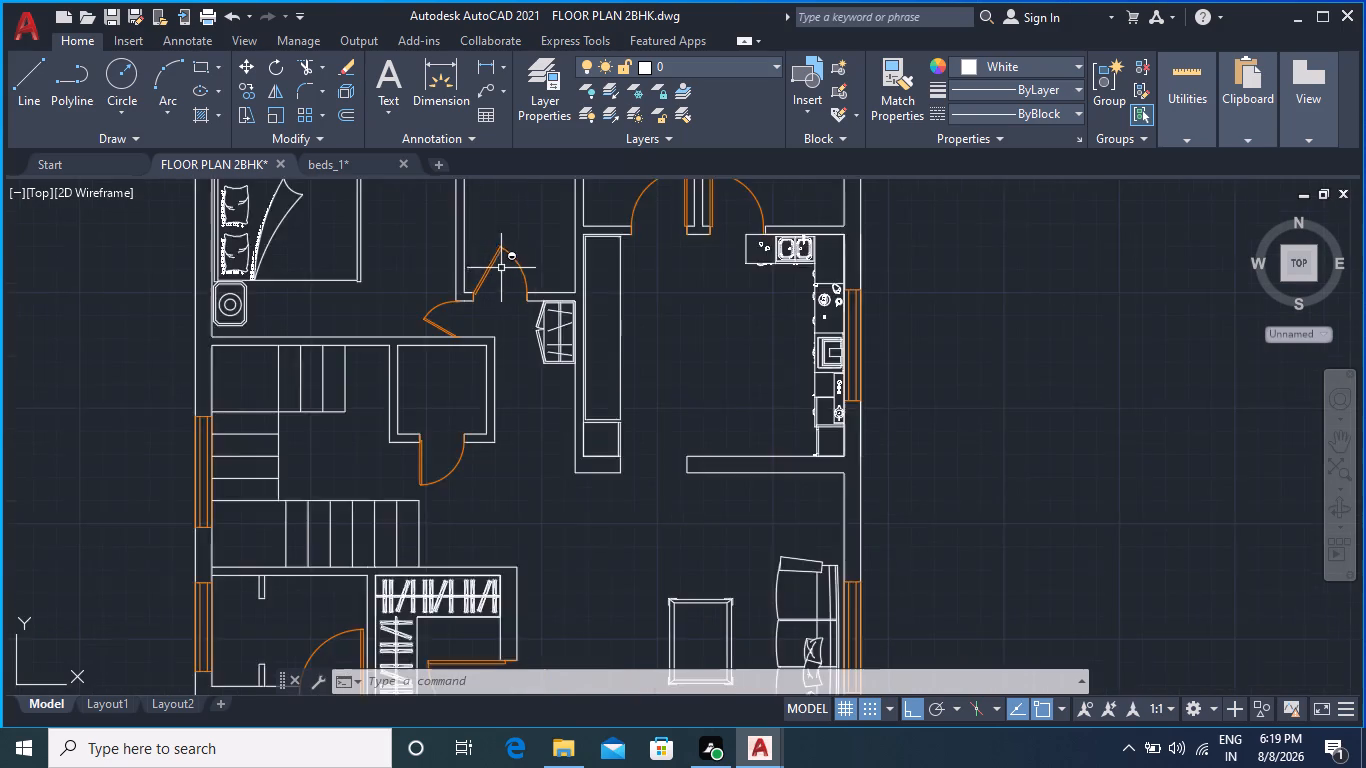
scroll(505, 278, down, 1)
middle_drag(630, 366, 603, 396)
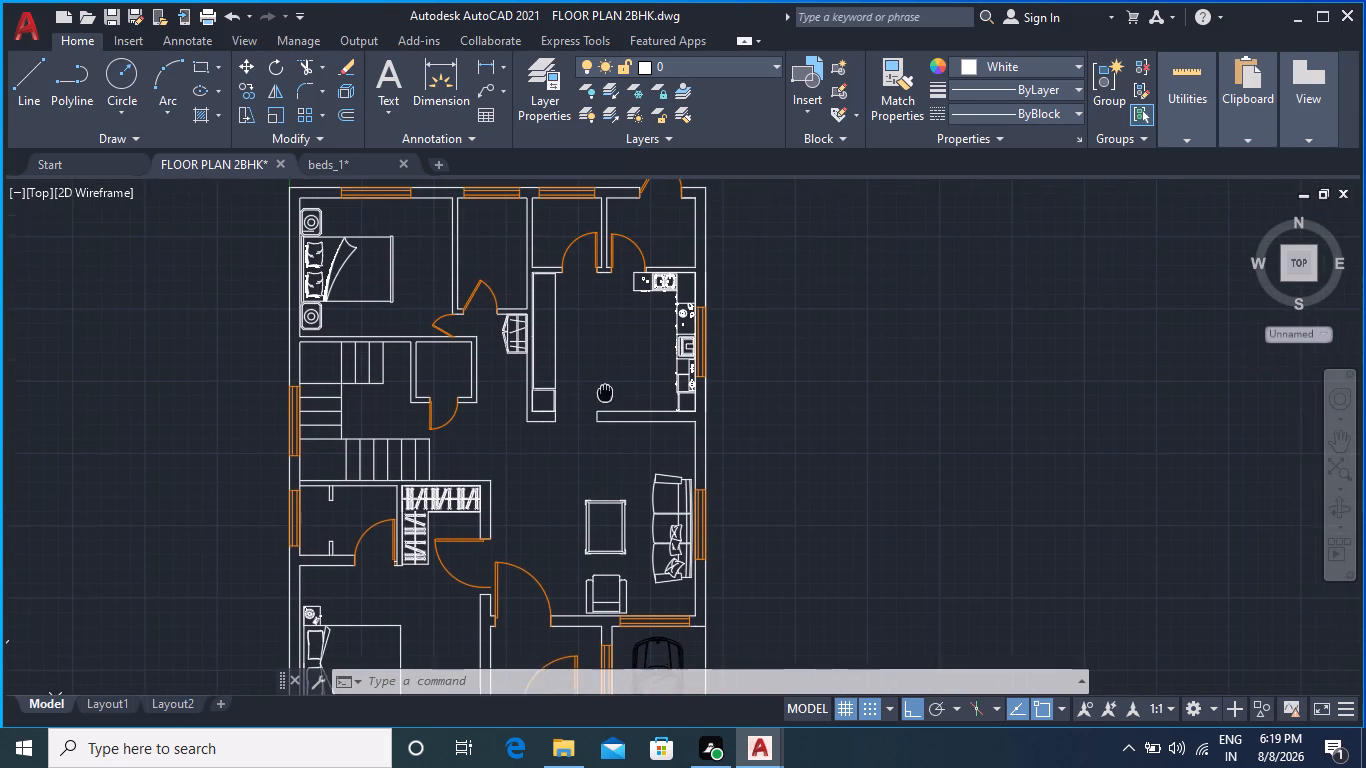
middle_drag(603, 396, 602, 399)
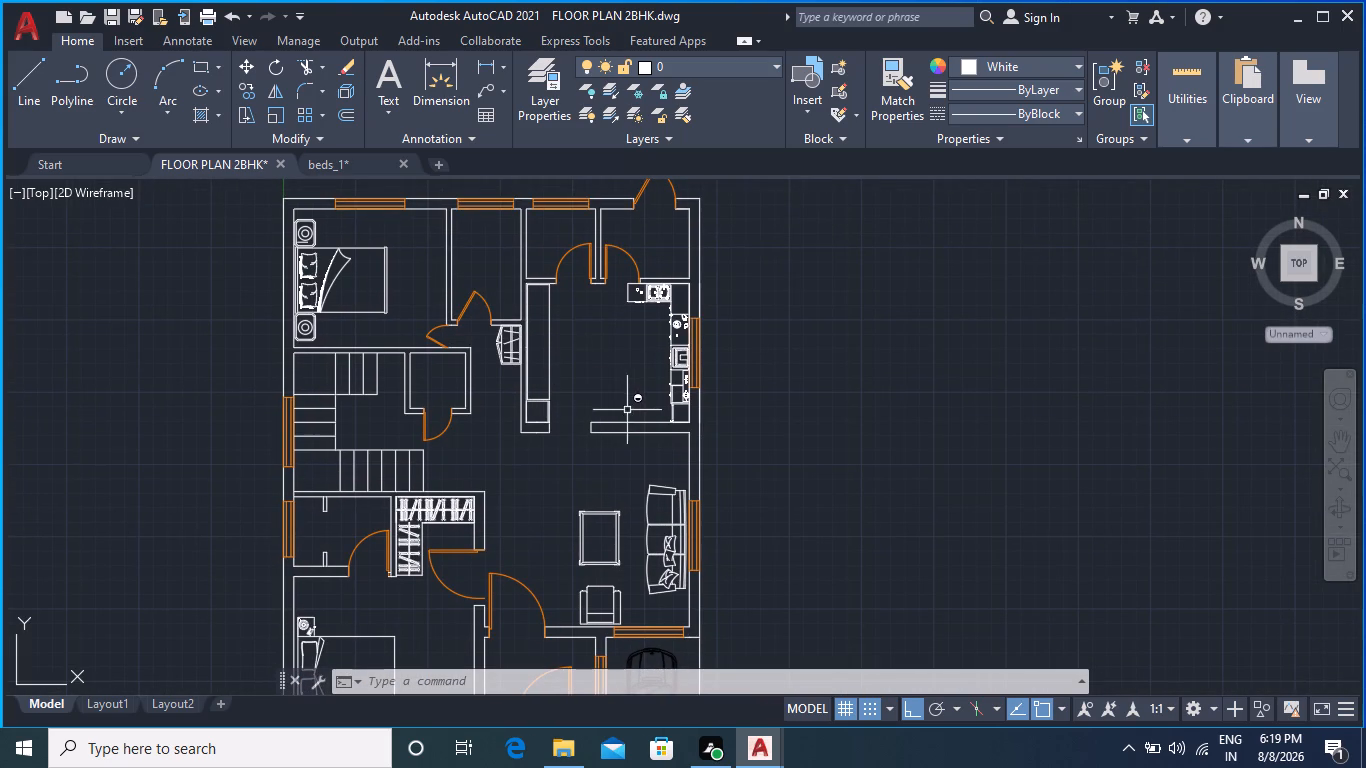
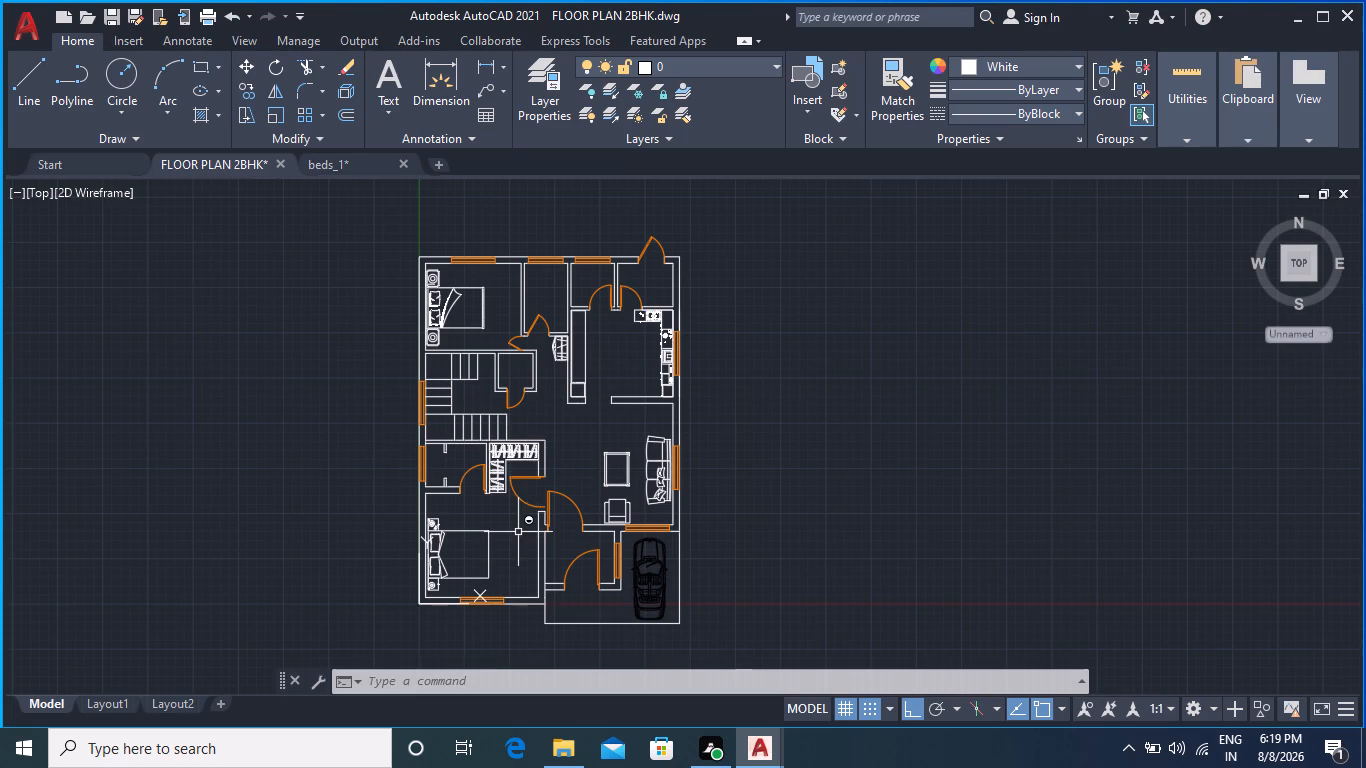
Examine the furniture layout of the bedrooms, kitchen and living room across the floor plan.
scroll(503, 525, up, 2)
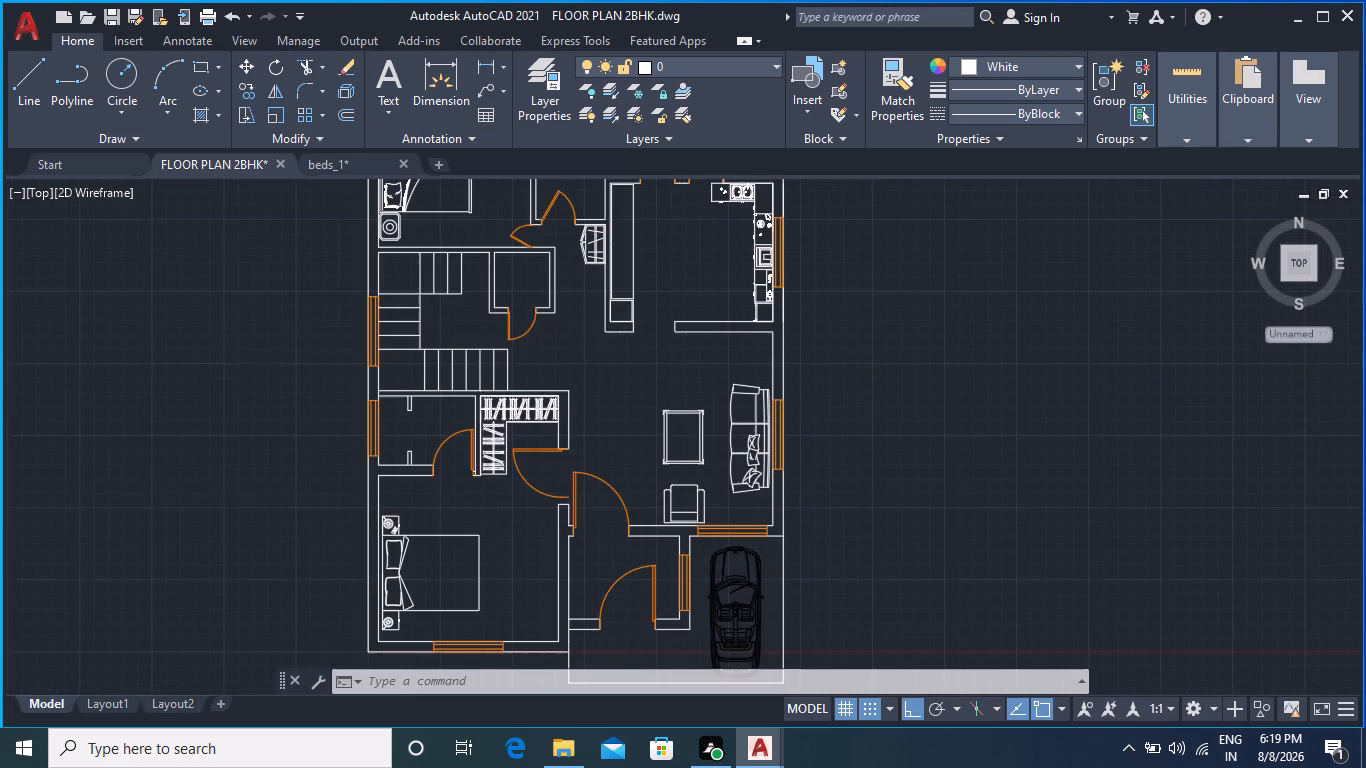
scroll(503, 525, down, 2)
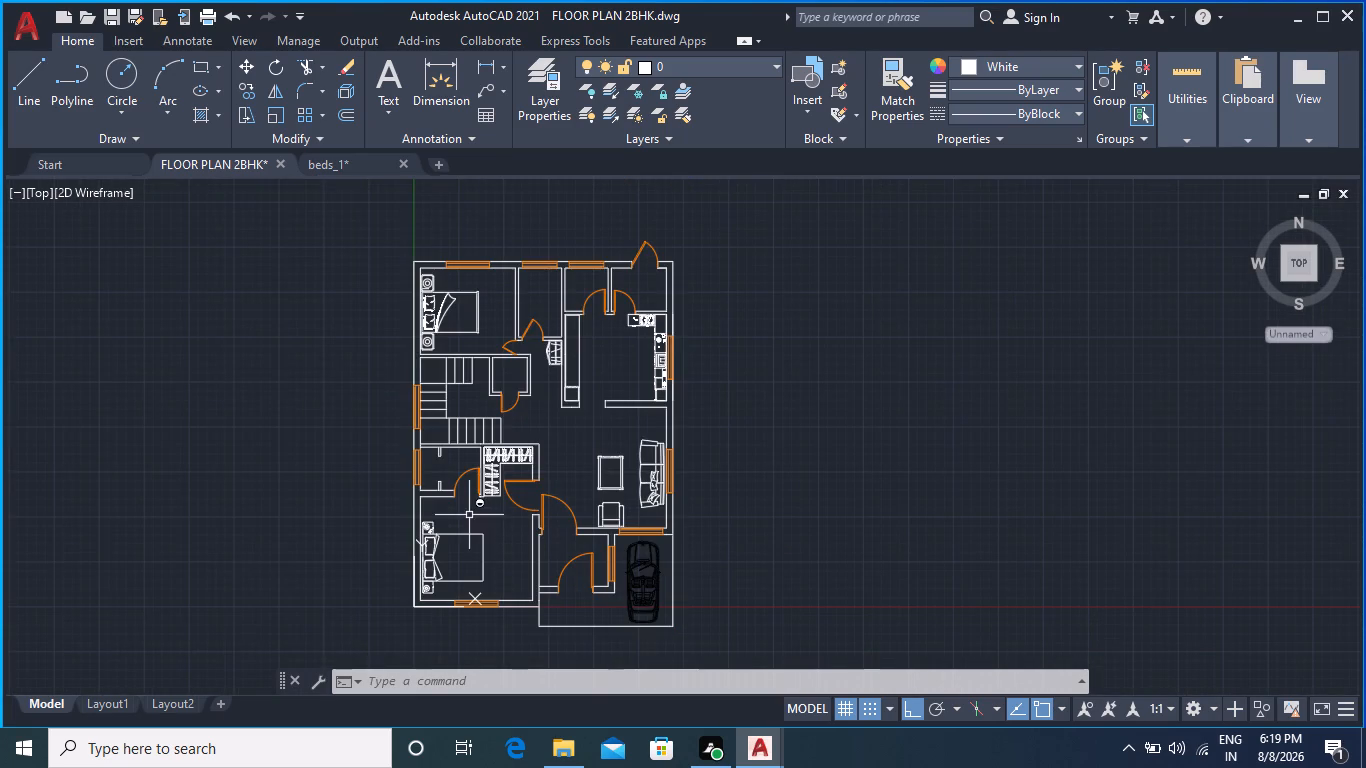
scroll(448, 289, up, 3)
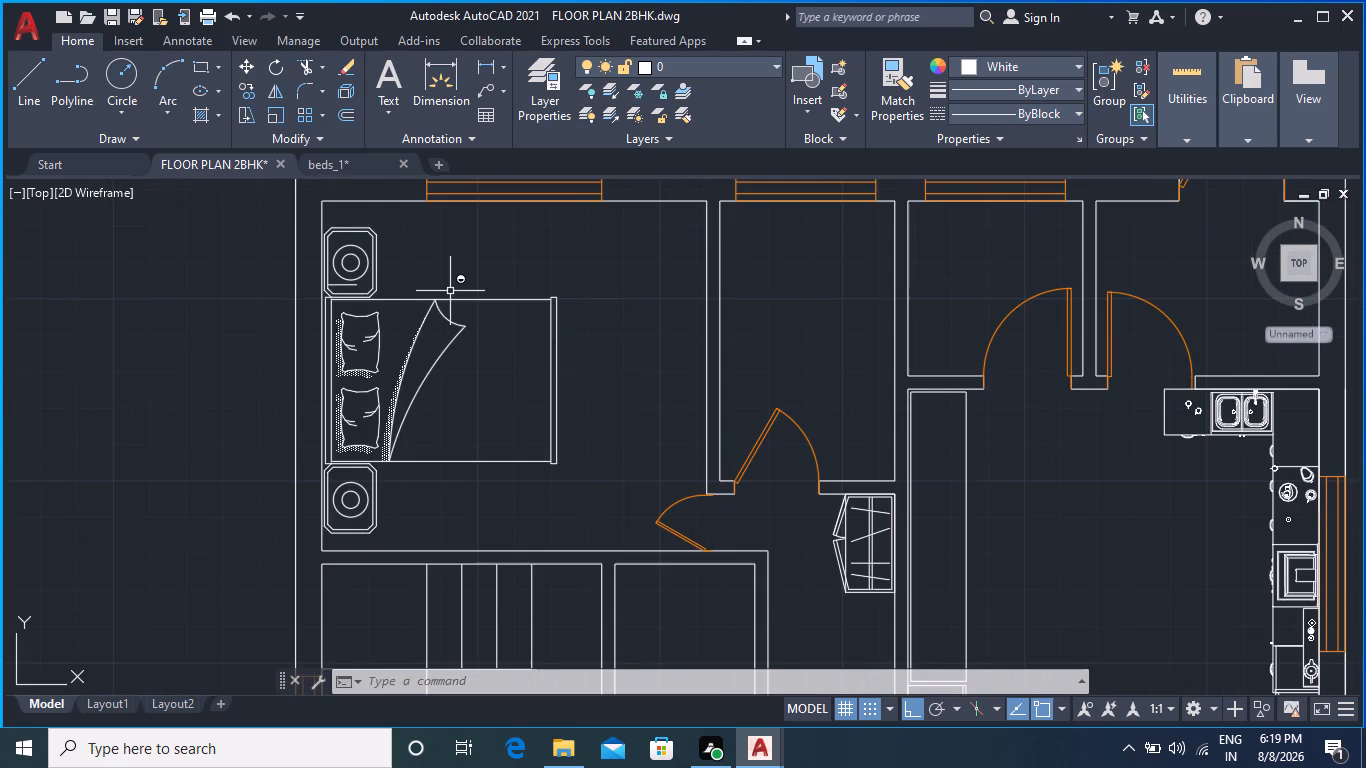
scroll(450, 291, down, 1)
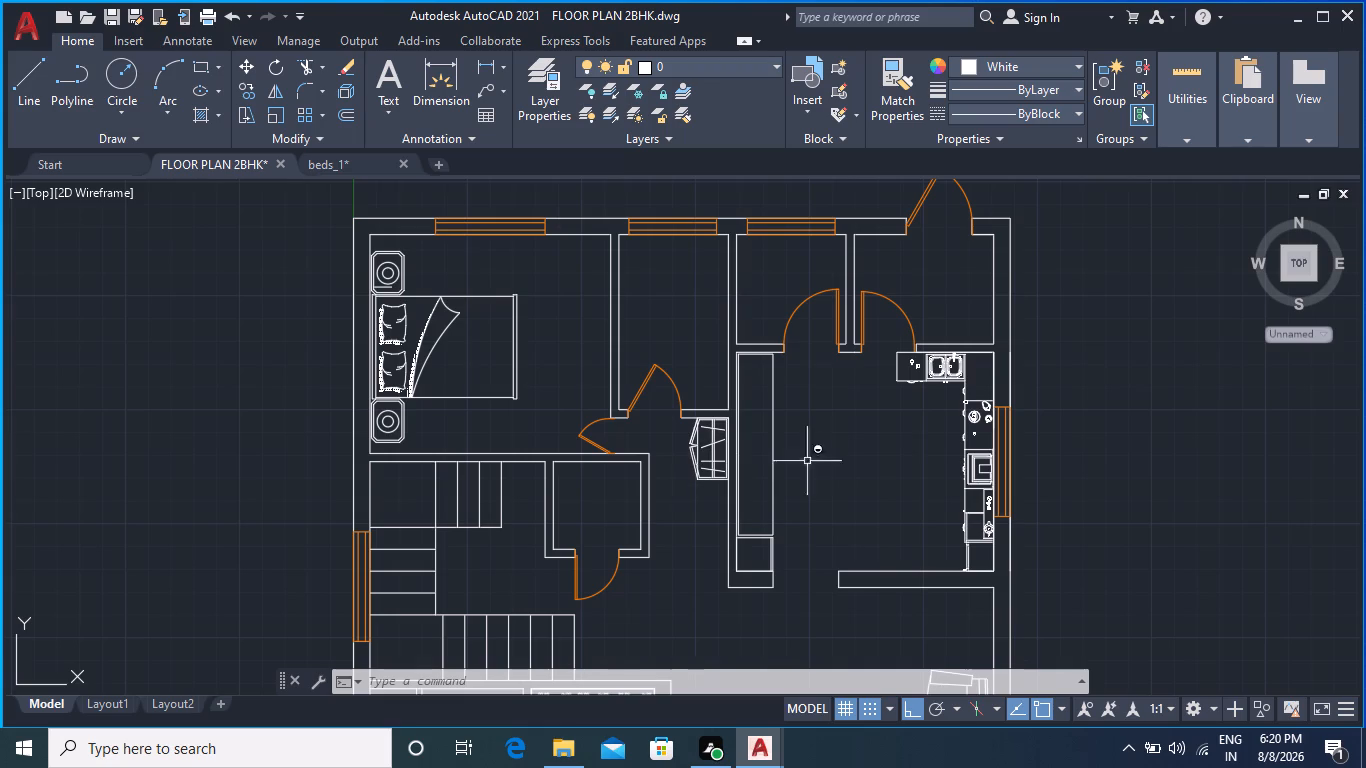
middle_drag(879, 471, 799, 355)
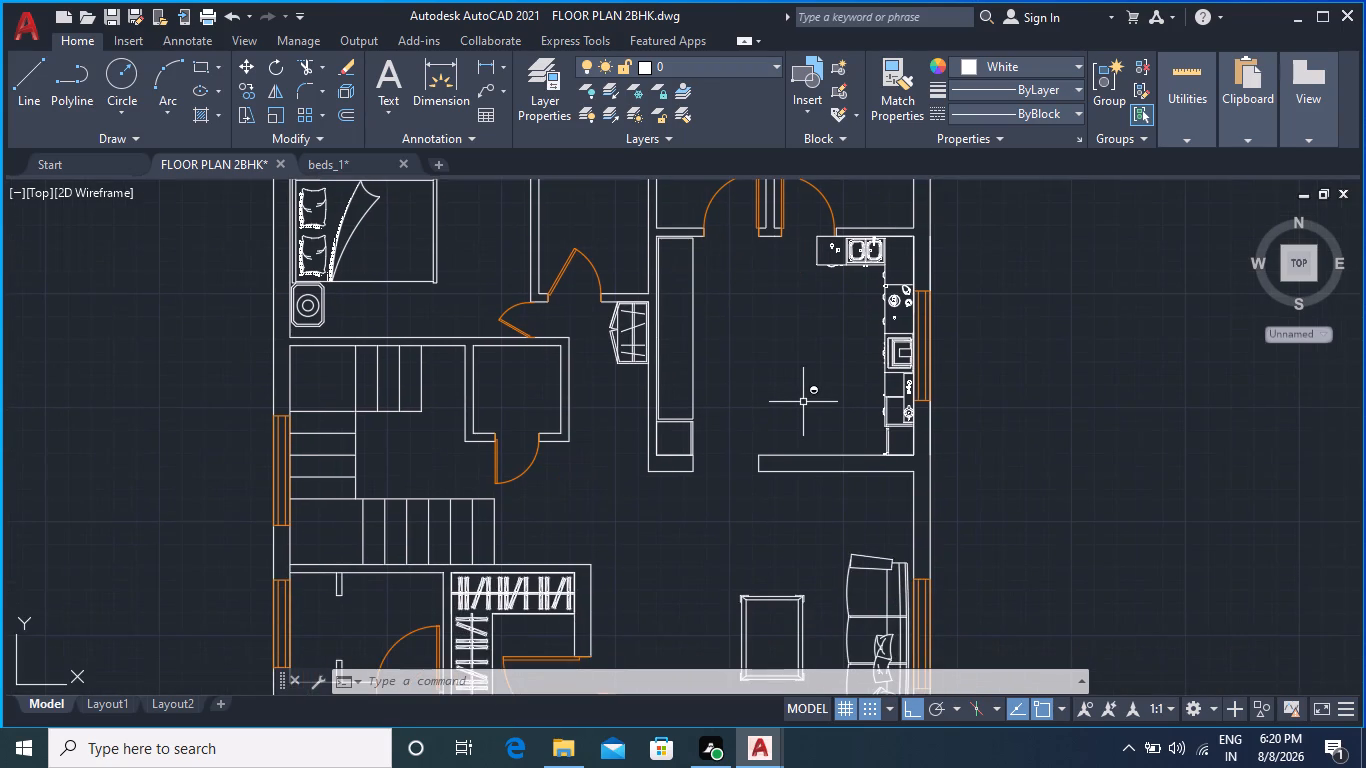
middle_drag(805, 410, 806, 282)
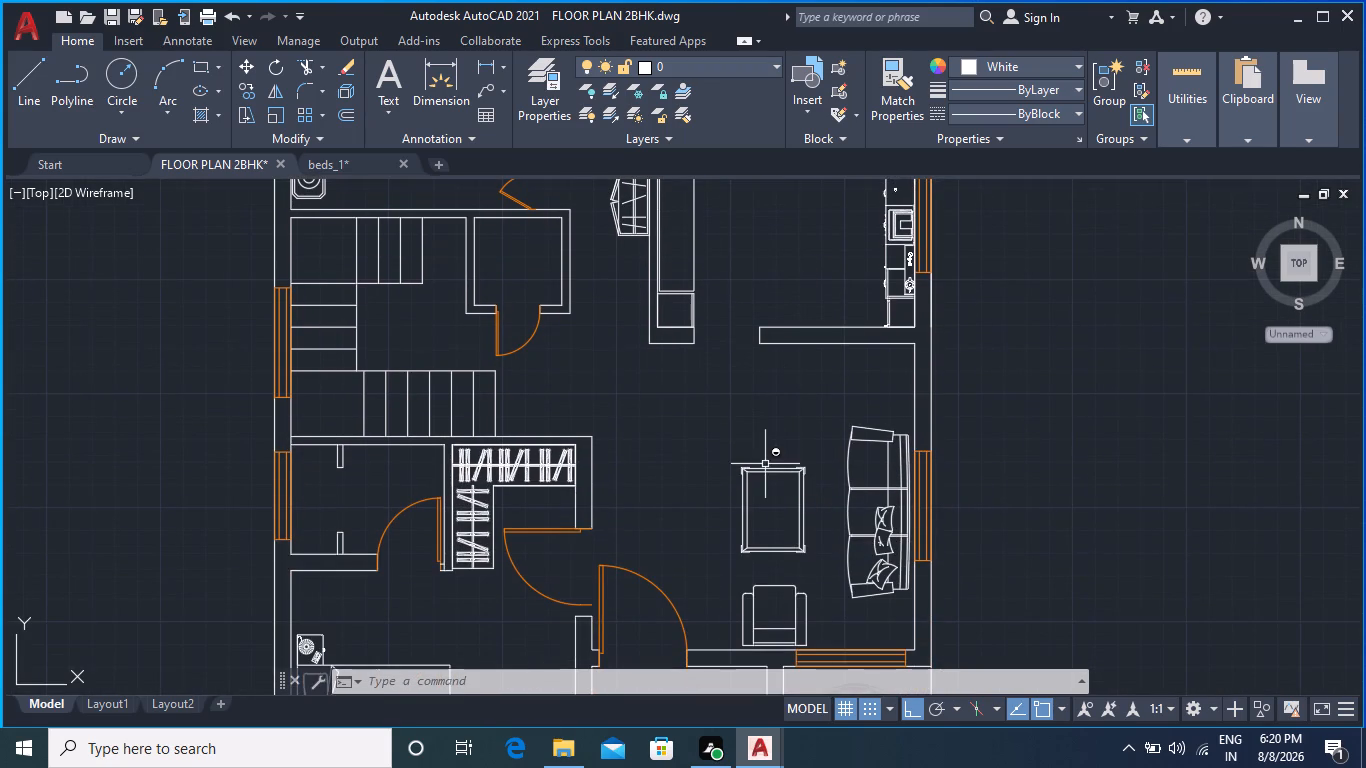
middle_drag(720, 479, 811, 439)
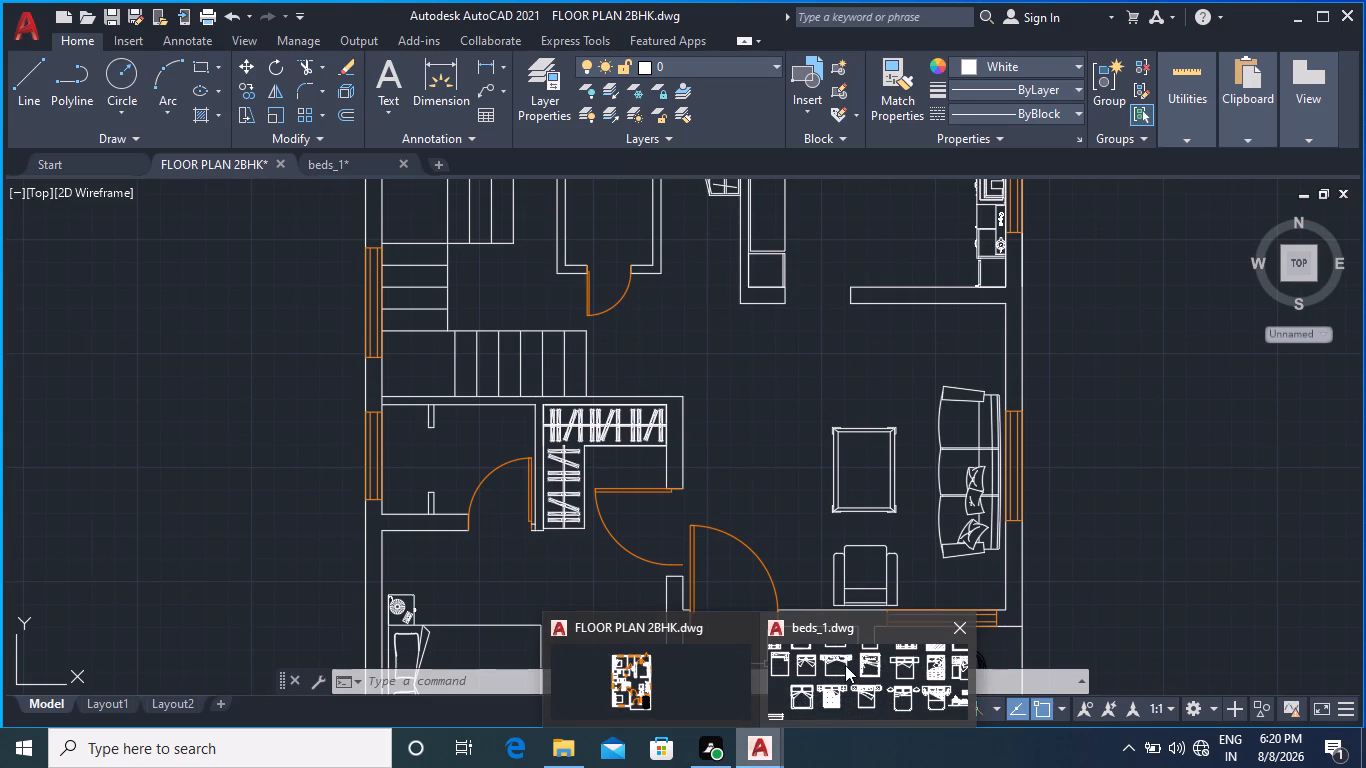
Switch to the beds_1 drawing and look through its library of double and single bed blocks.
click(845, 665)
scroll(846, 469, down, 2)
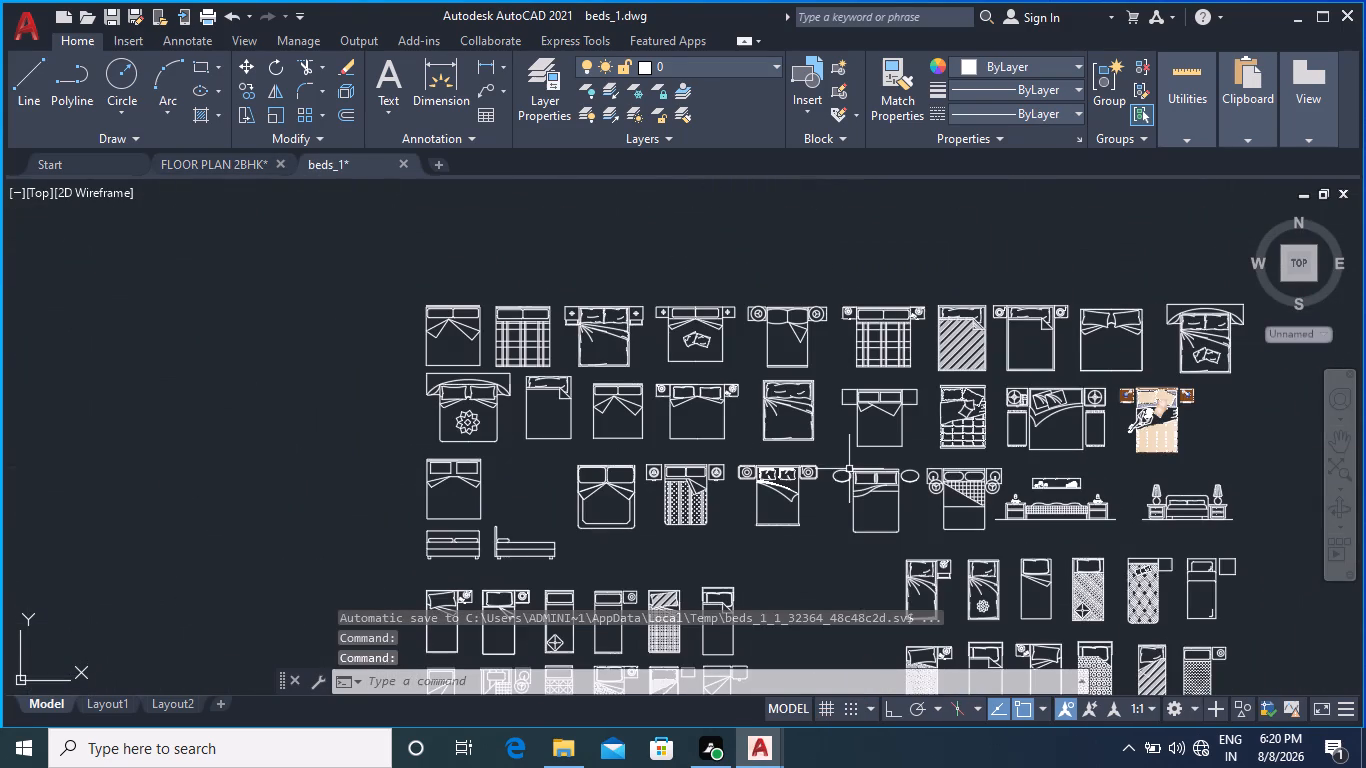
middle_drag(1006, 520, 980, 396)
middle_drag(924, 586, 928, 542)
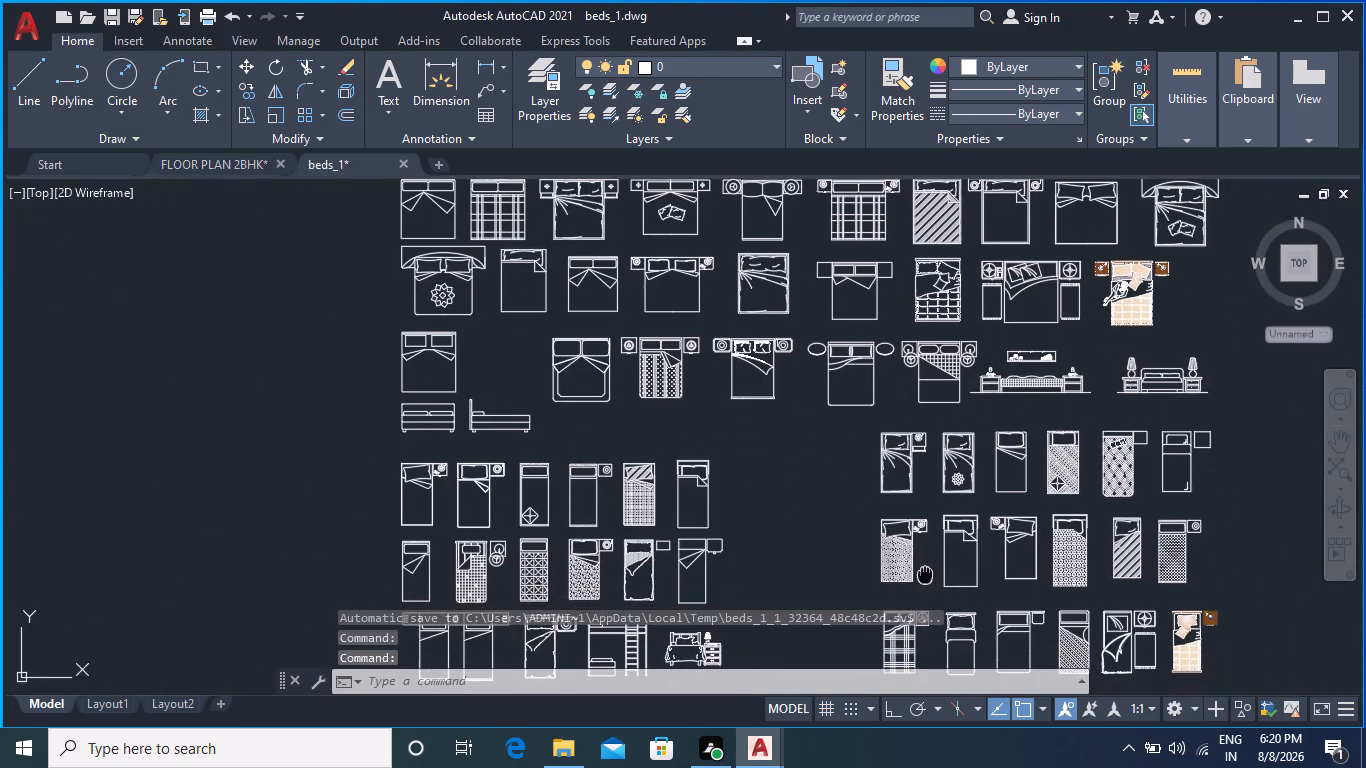
middle_drag(928, 542, 947, 399)
scroll(797, 476, up, 3)
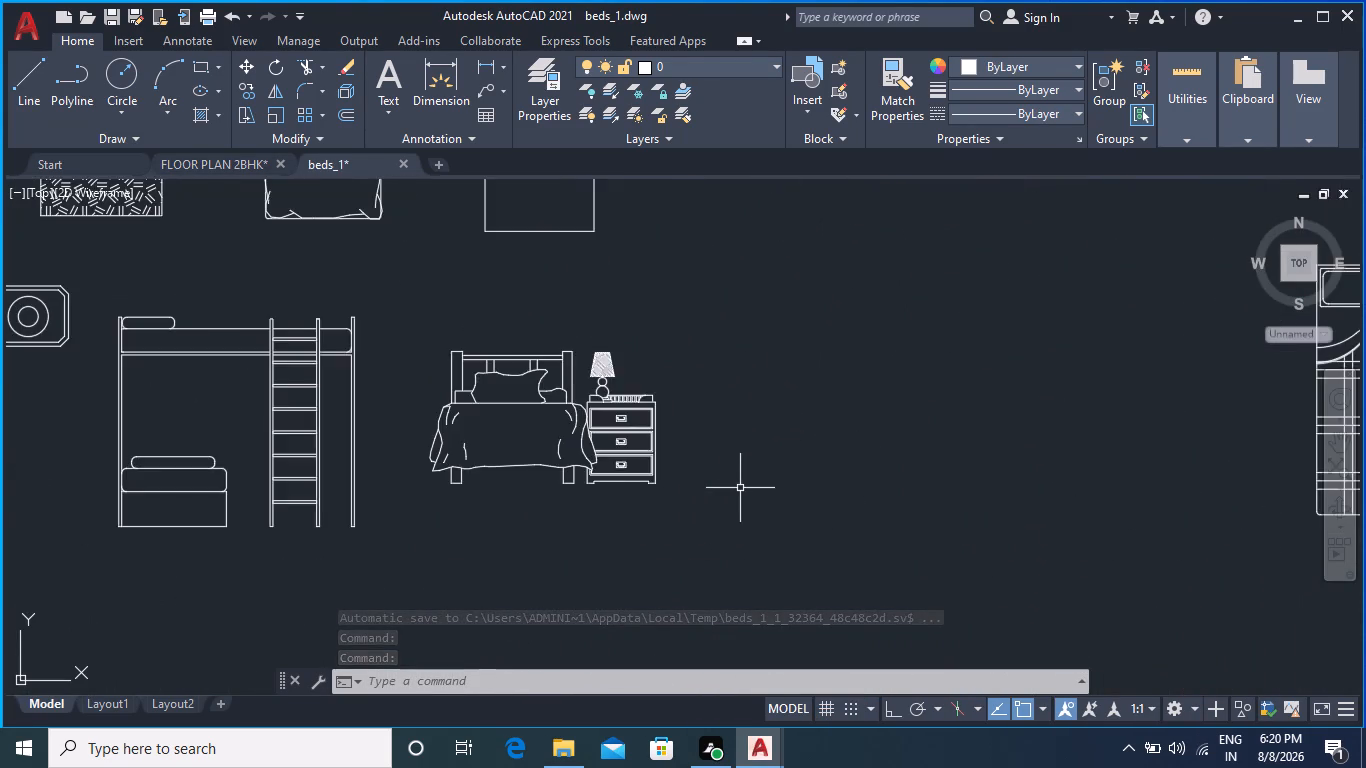
scroll(740, 488, down, 3)
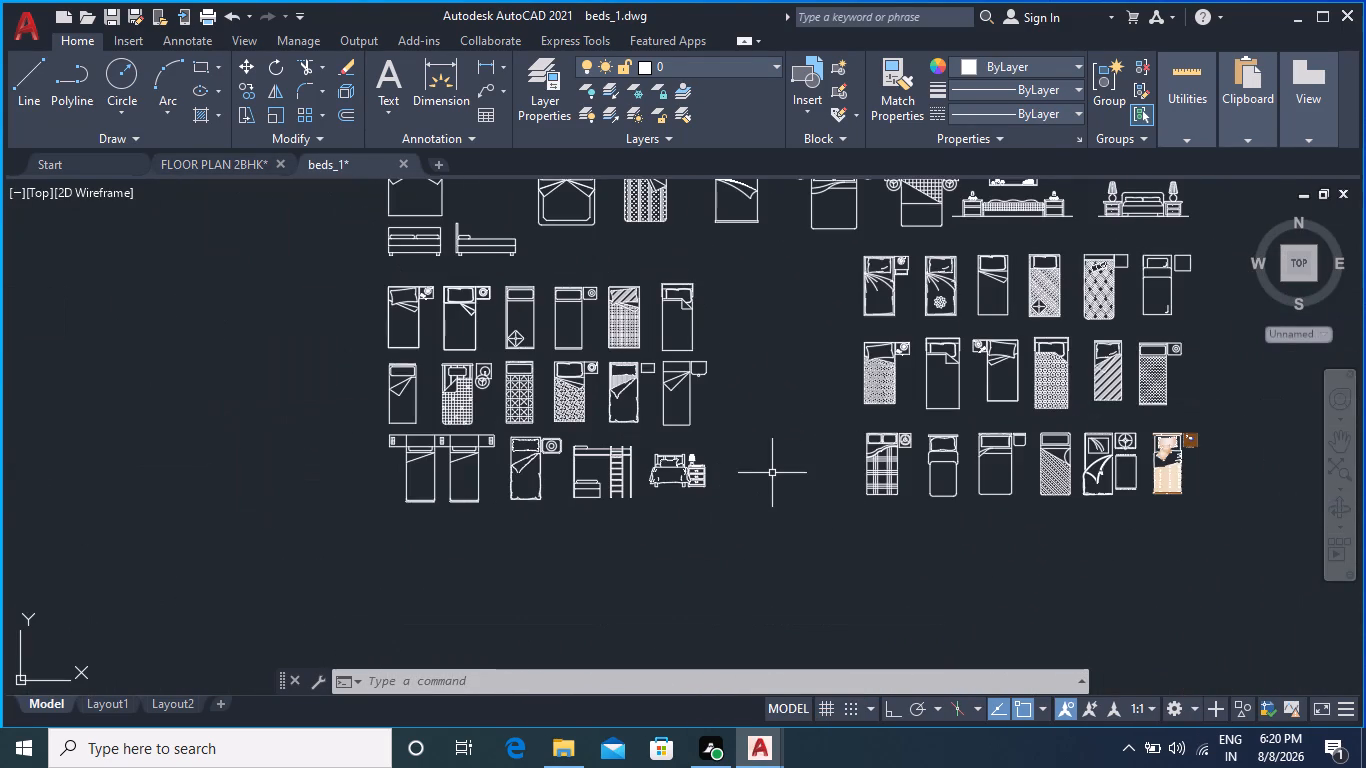
middle_drag(798, 468, 791, 566)
middle_drag(769, 402, 775, 561)
scroll(1129, 314, up, 6)
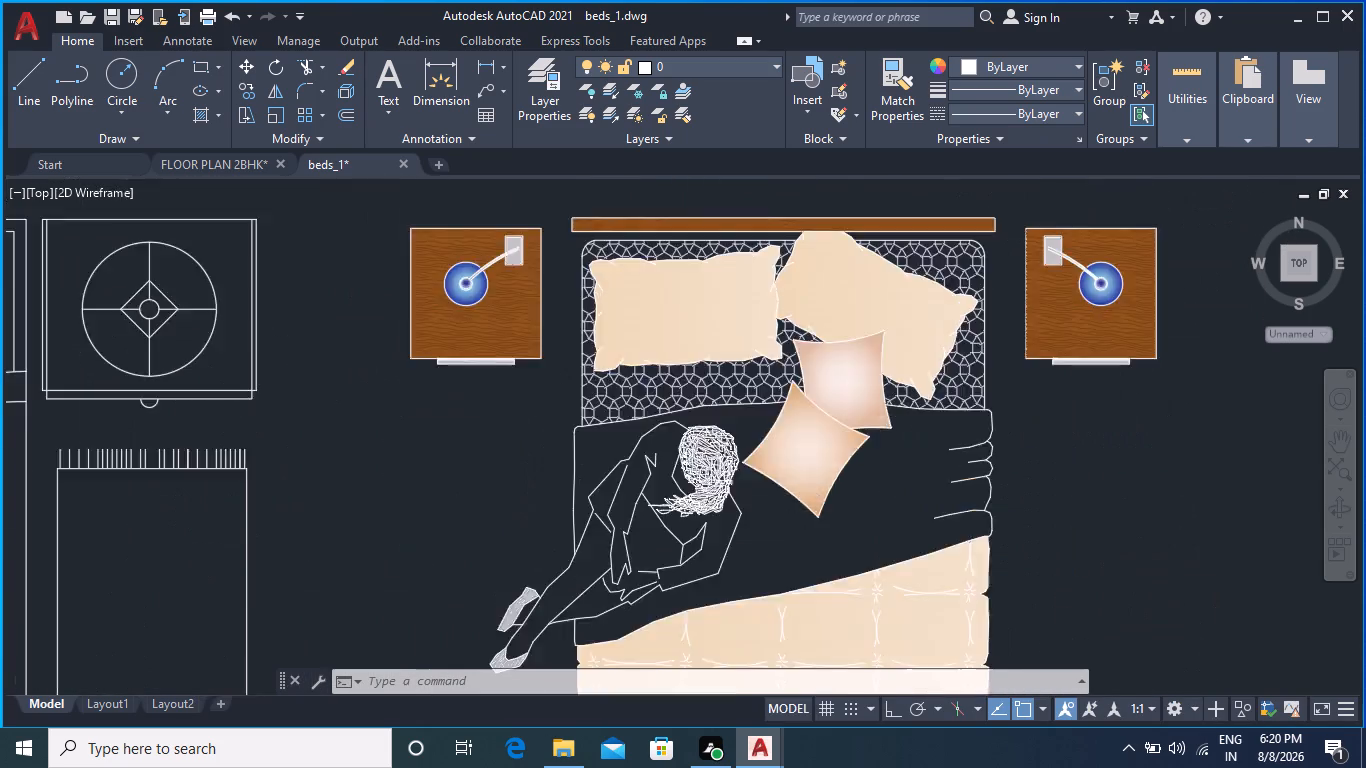
middle_drag(1129, 339, 1135, 456)
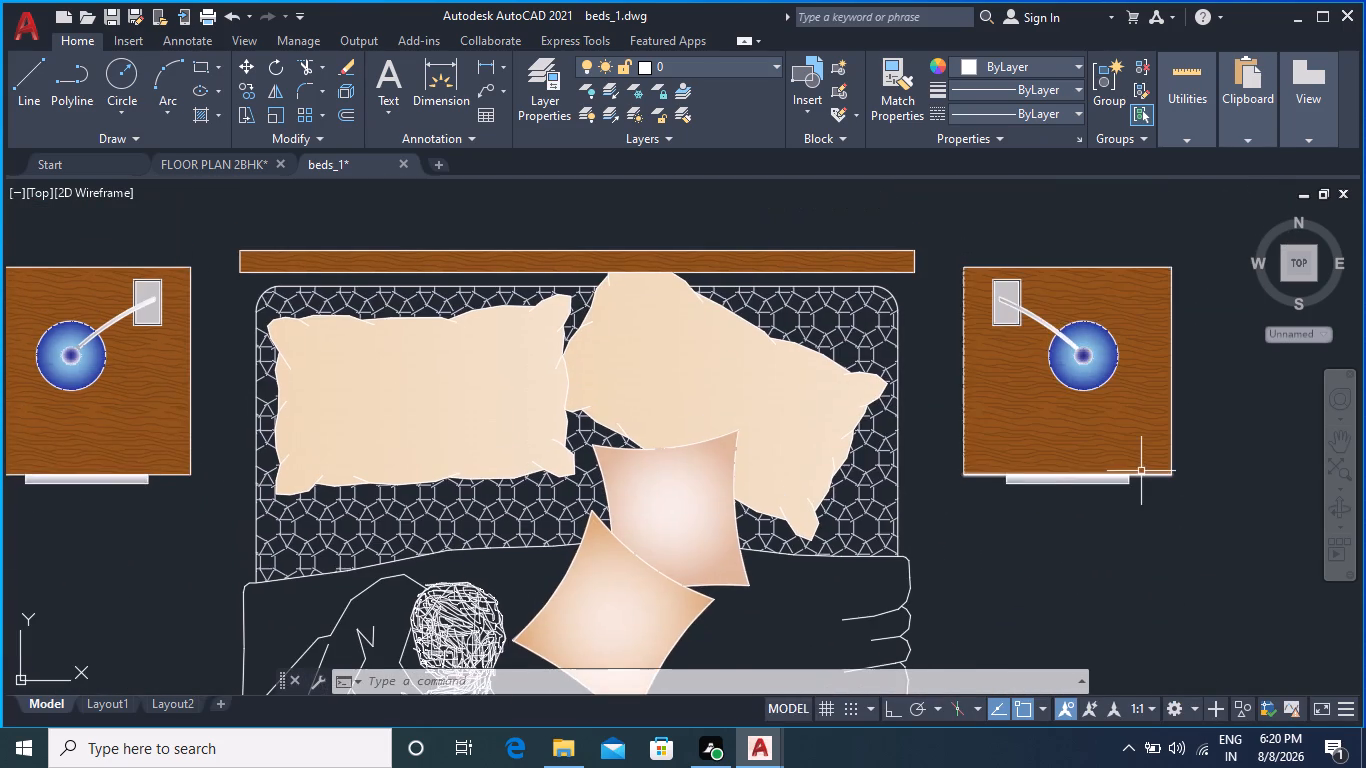
scroll(1140, 470, down, 1)
middle_drag(539, 467, 729, 318)
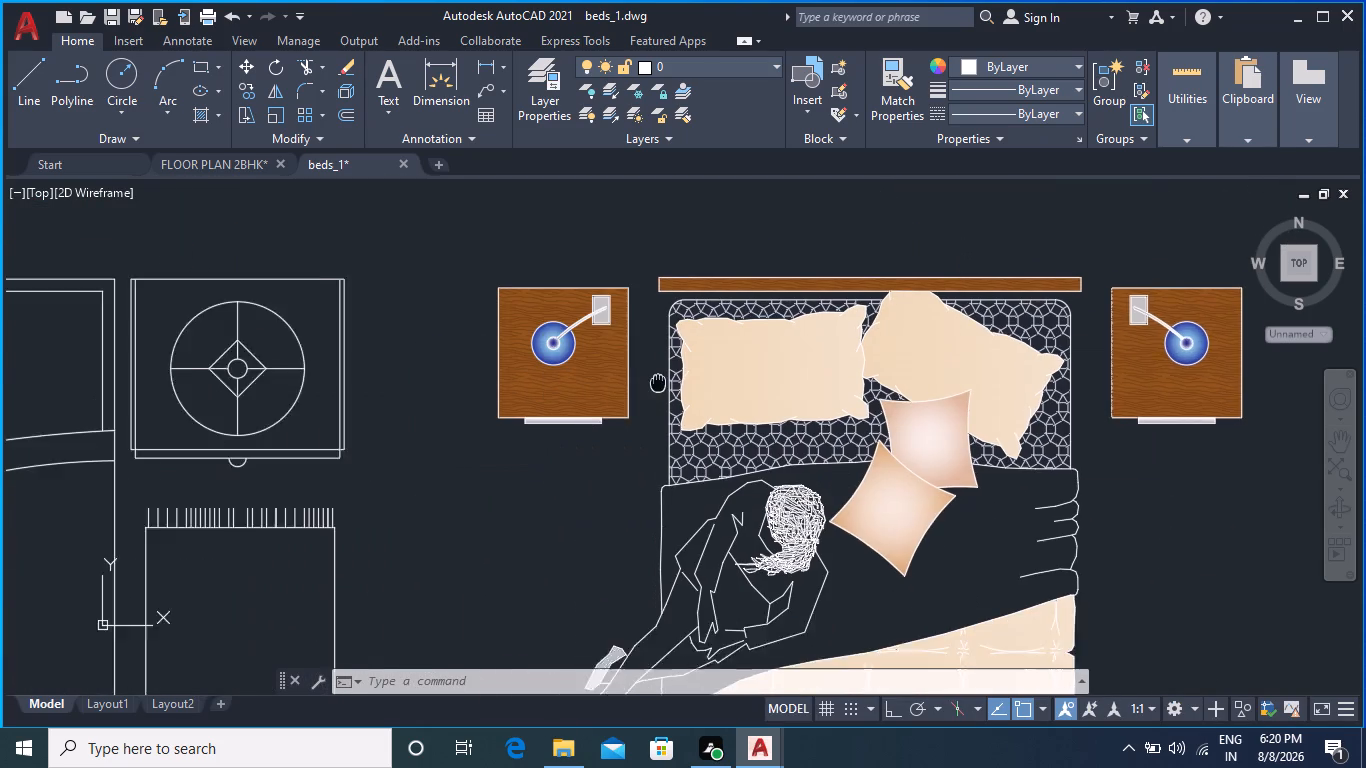
scroll(837, 433, down, 1)
scroll(934, 489, down, 1)
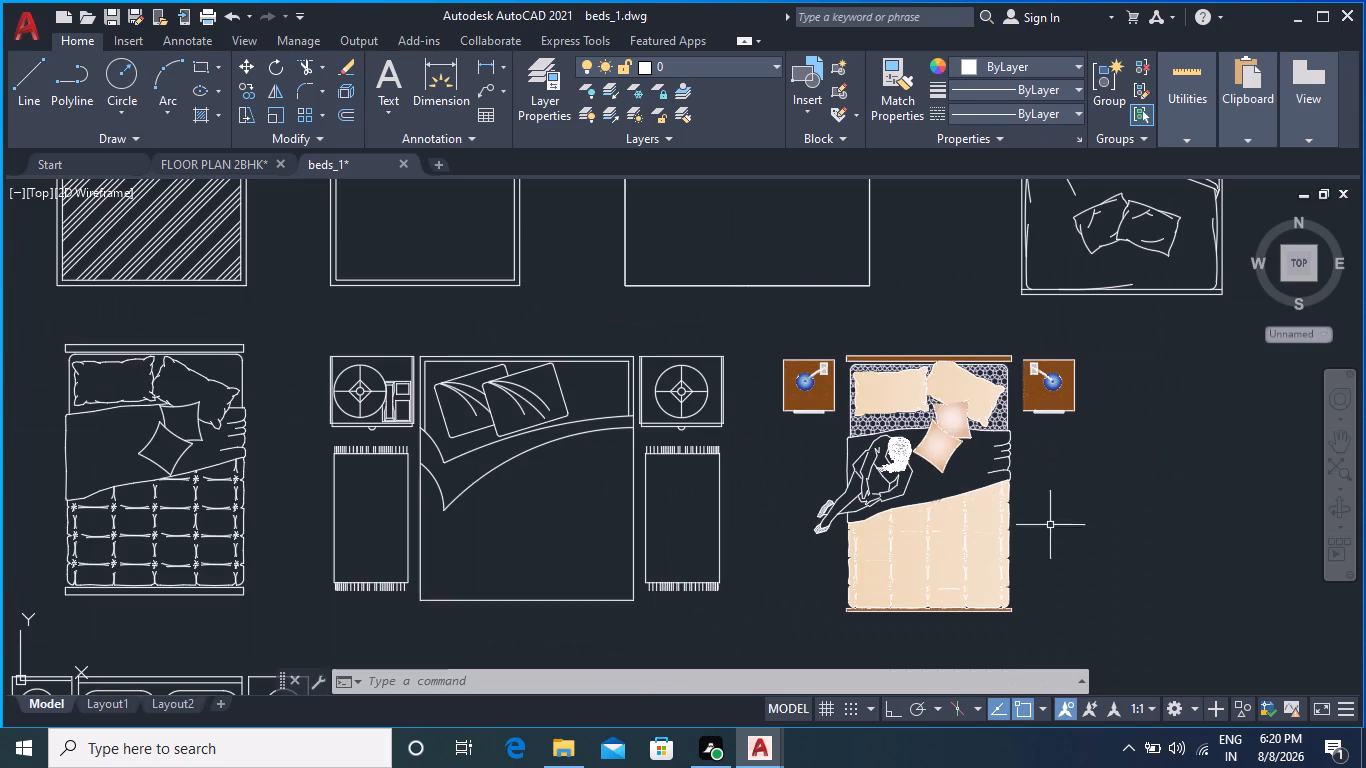
middle_drag(1068, 533, 1056, 436)
scroll(664, 401, down, 2)
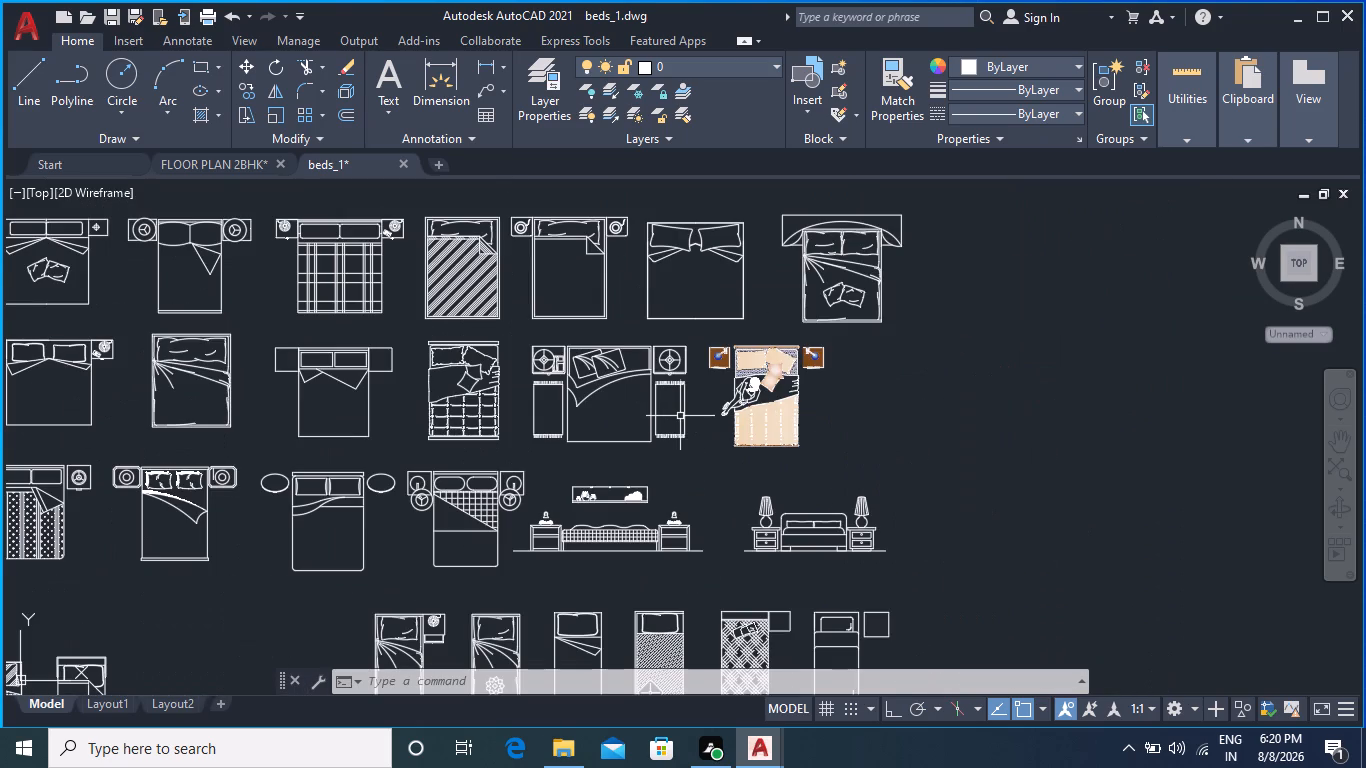
middle_drag(584, 403, 746, 408)
scroll(748, 415, down, 1)
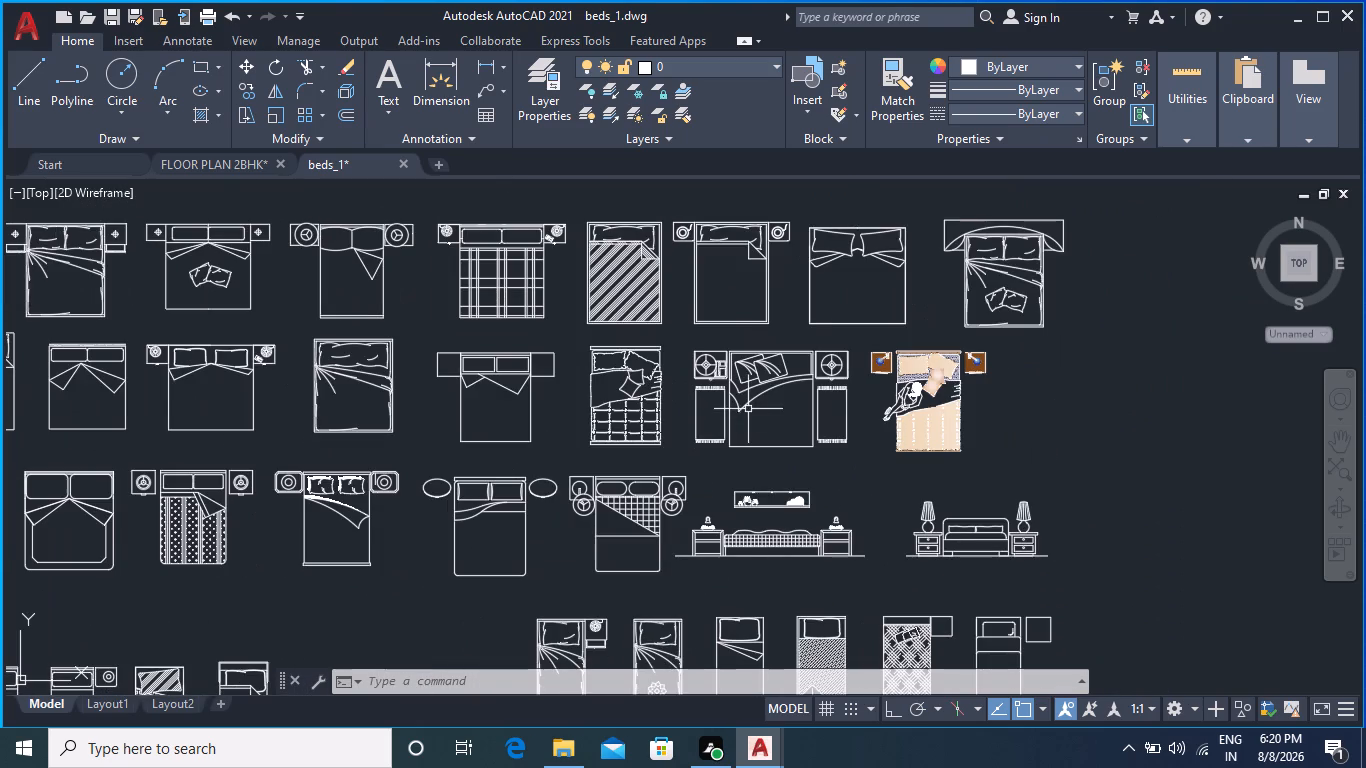
scroll(748, 415, down, 1)
middle_drag(758, 463, 833, 375)
scroll(829, 321, up, 2)
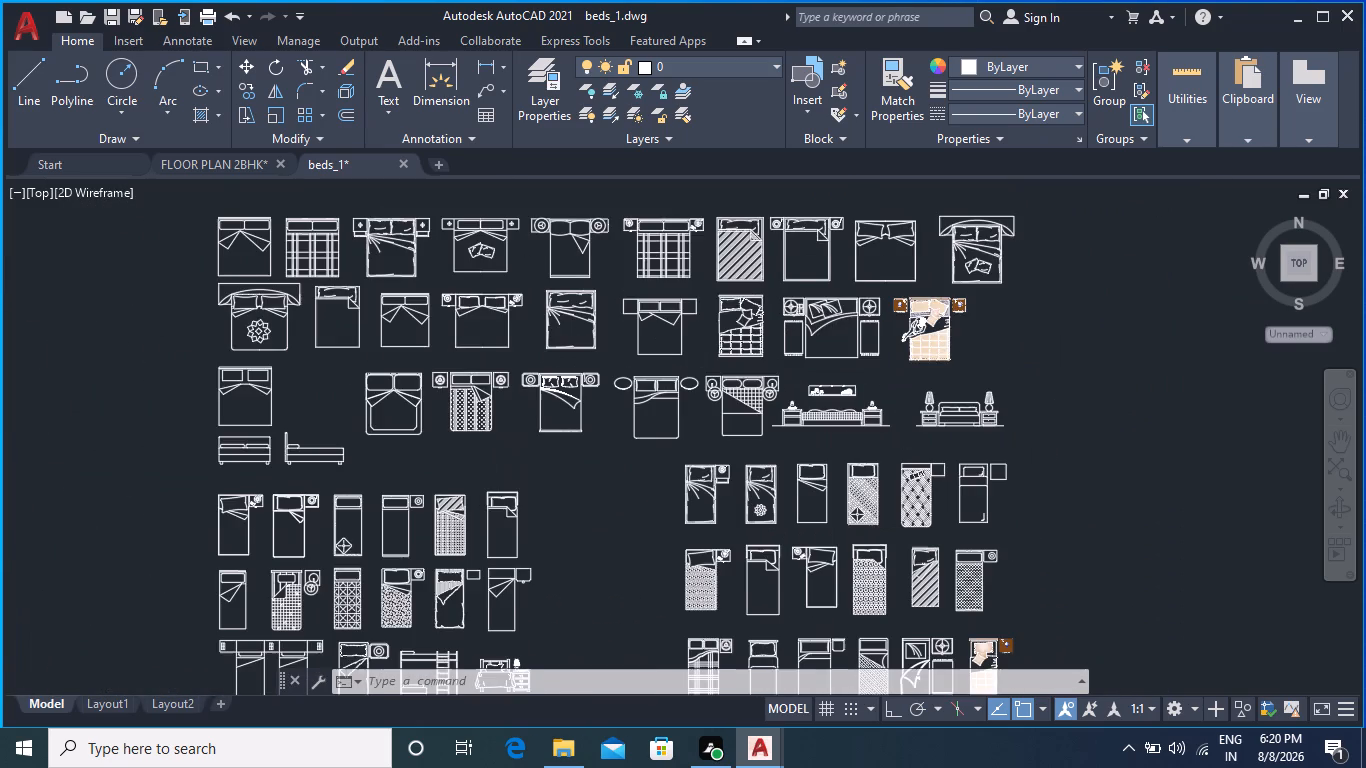
scroll(832, 329, down, 1)
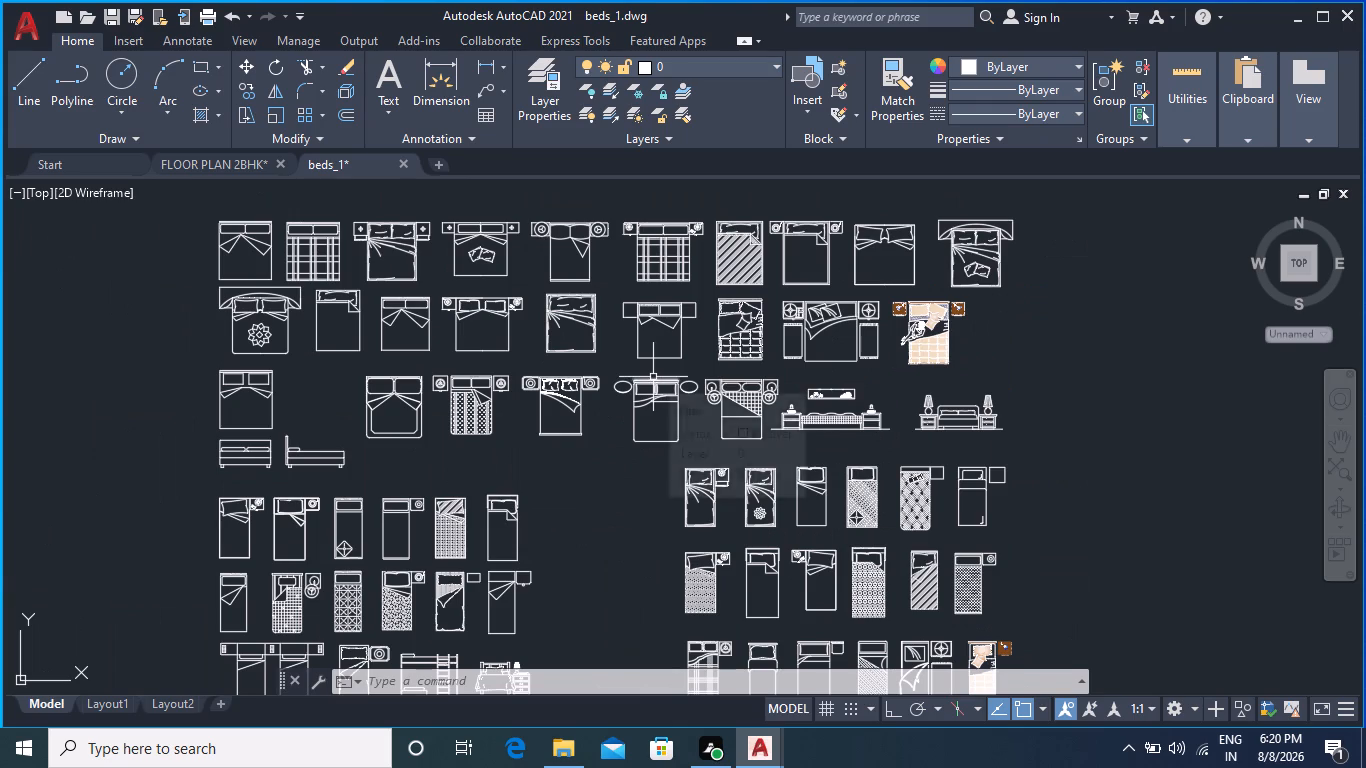
scroll(437, 421, up, 2)
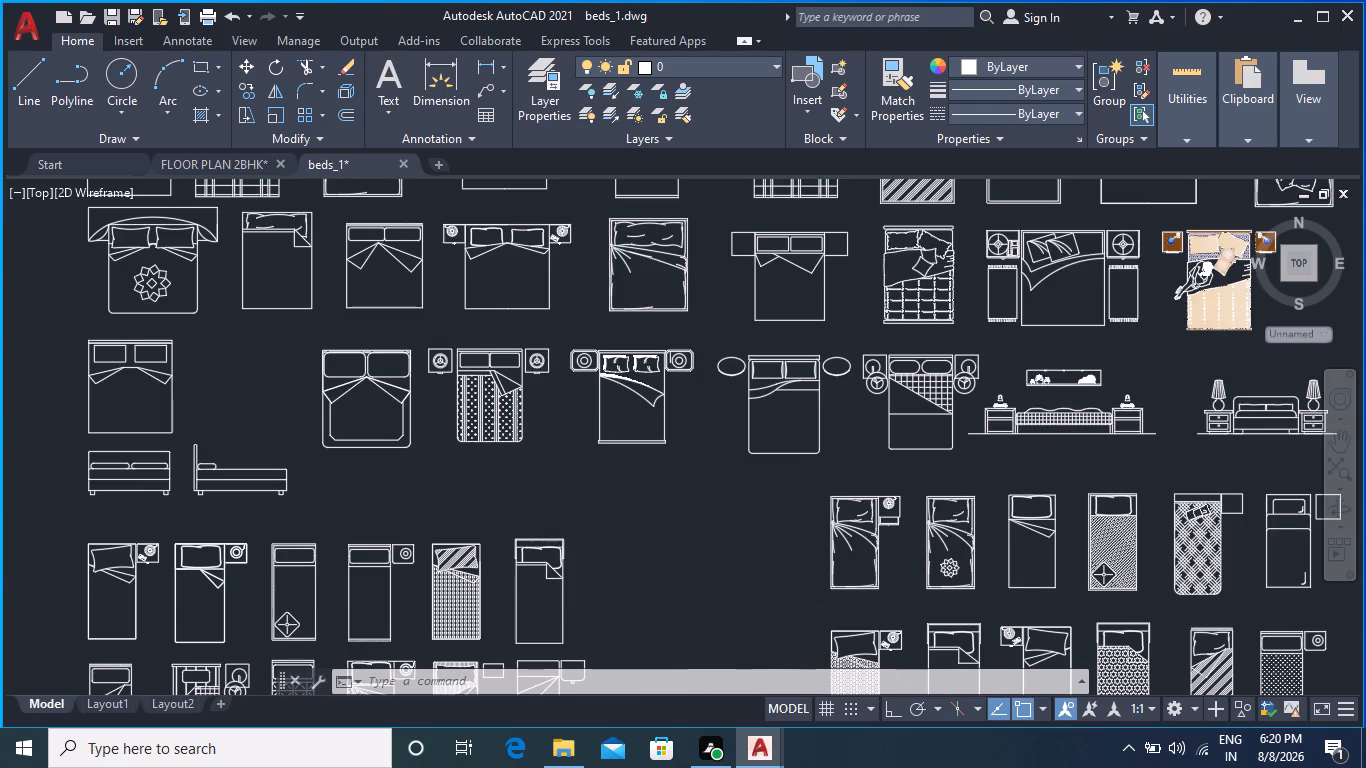
scroll(436, 419, down, 3)
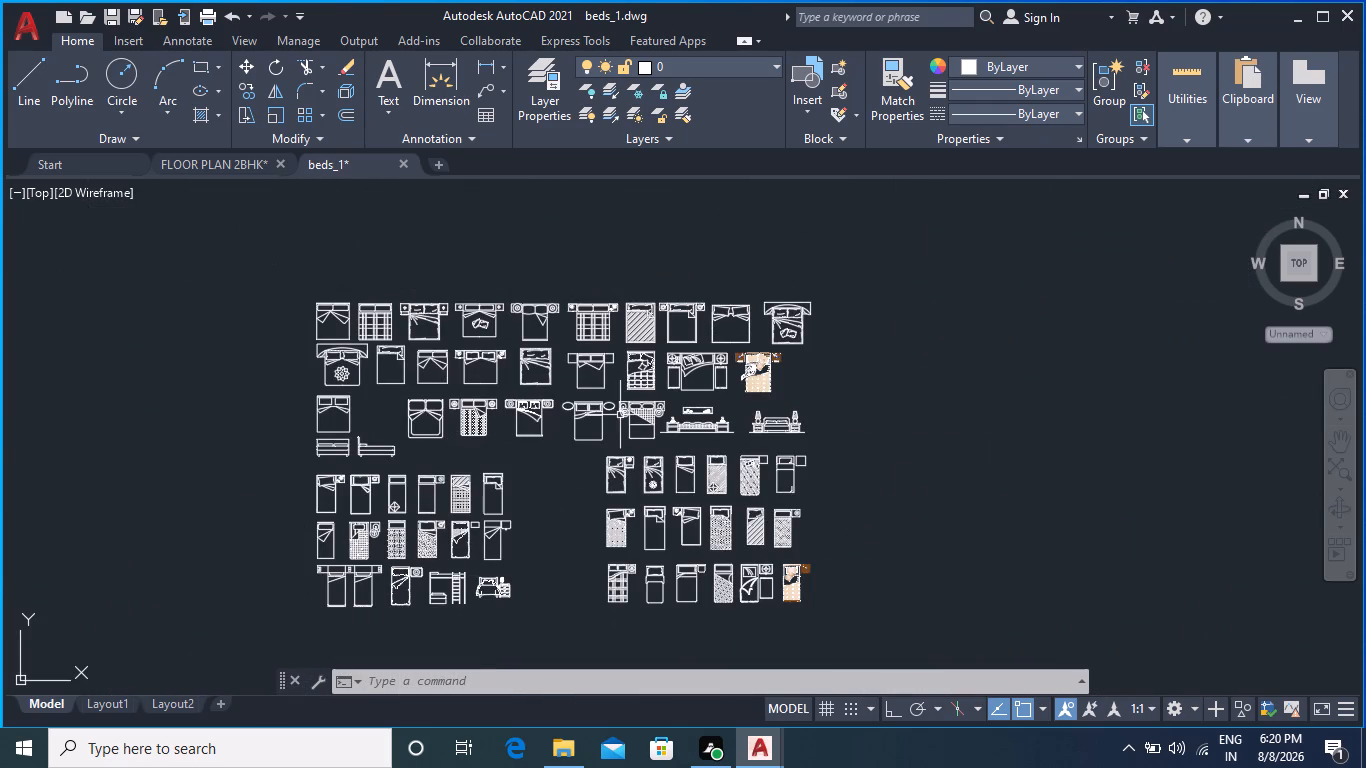
Close the beds_1 drawing and return to the floor plan.
click(402, 160)
click(714, 412)
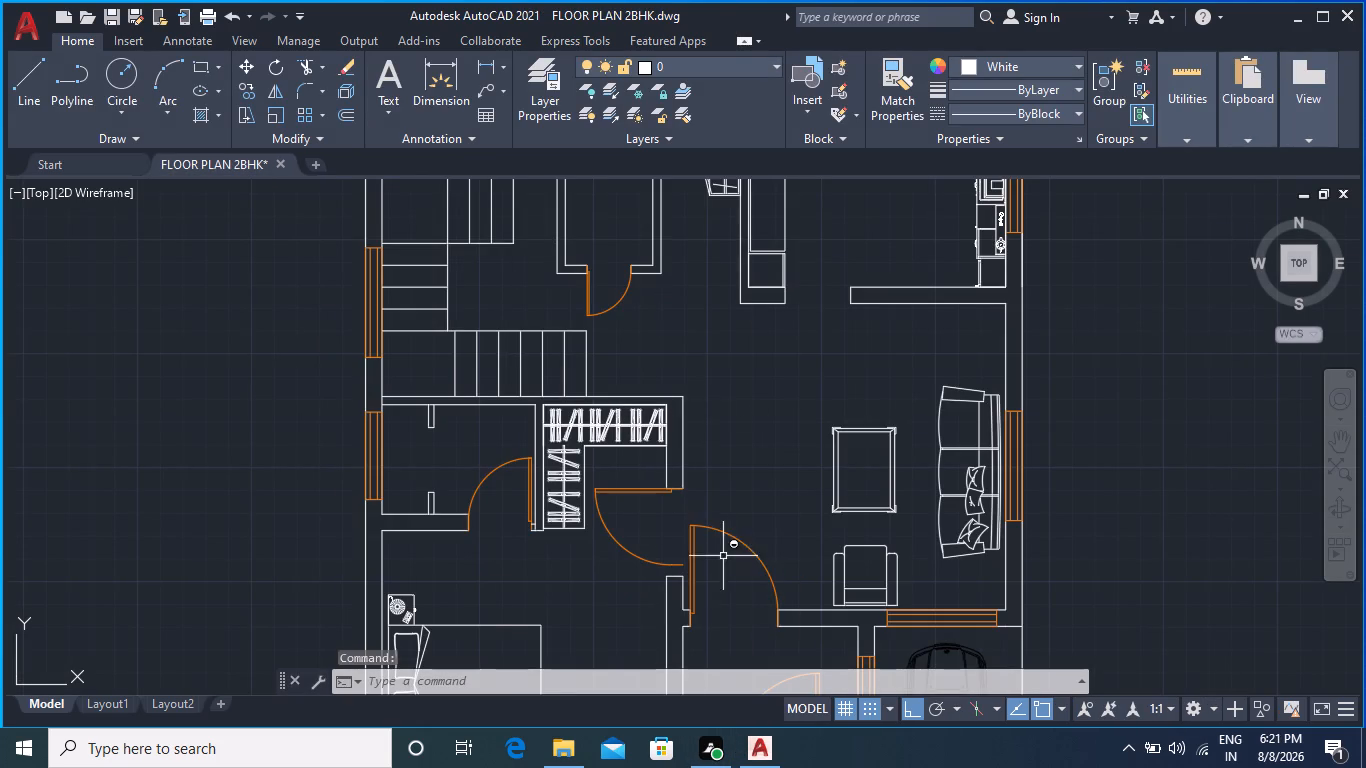
Open the led_and_lcd_tv (1) drawing from the Downloads folder with AutoCAD Application.
scroll(707, 420, down, 1)
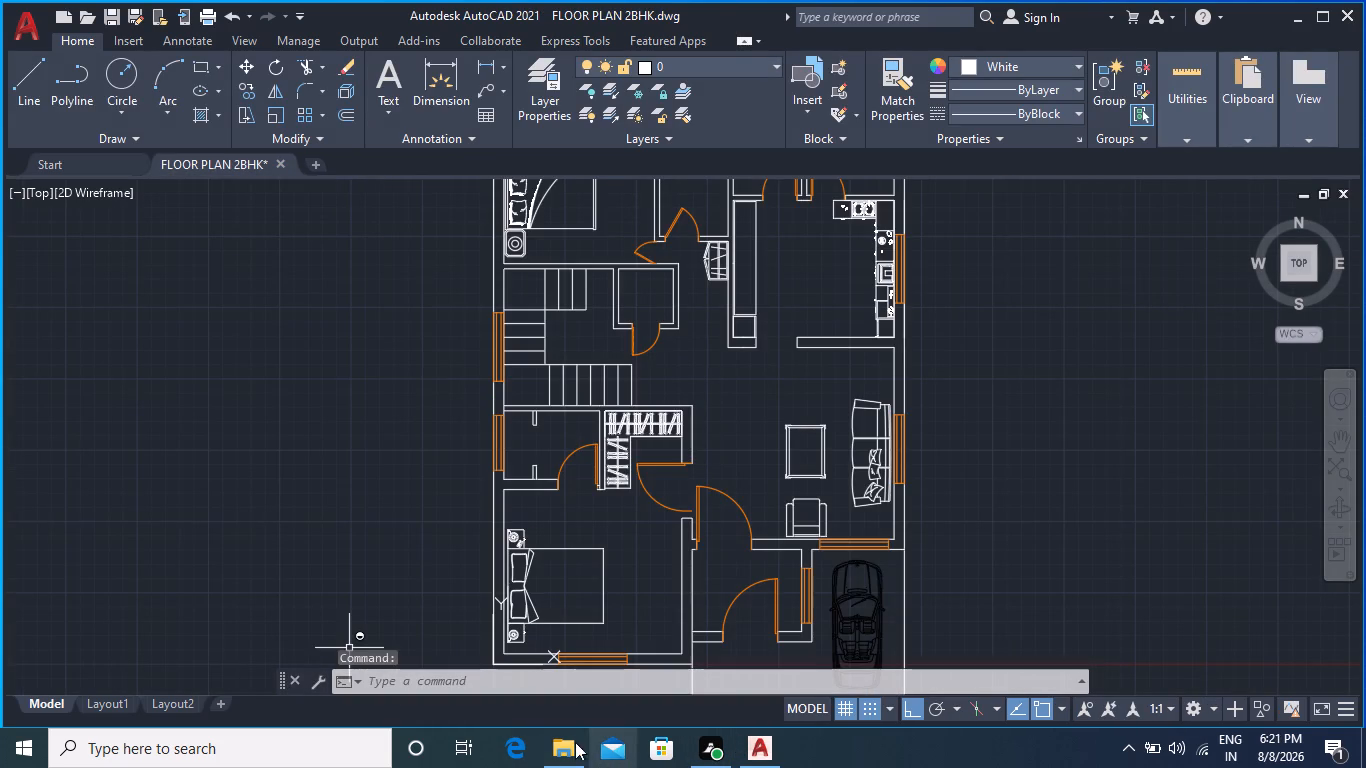
click(576, 684)
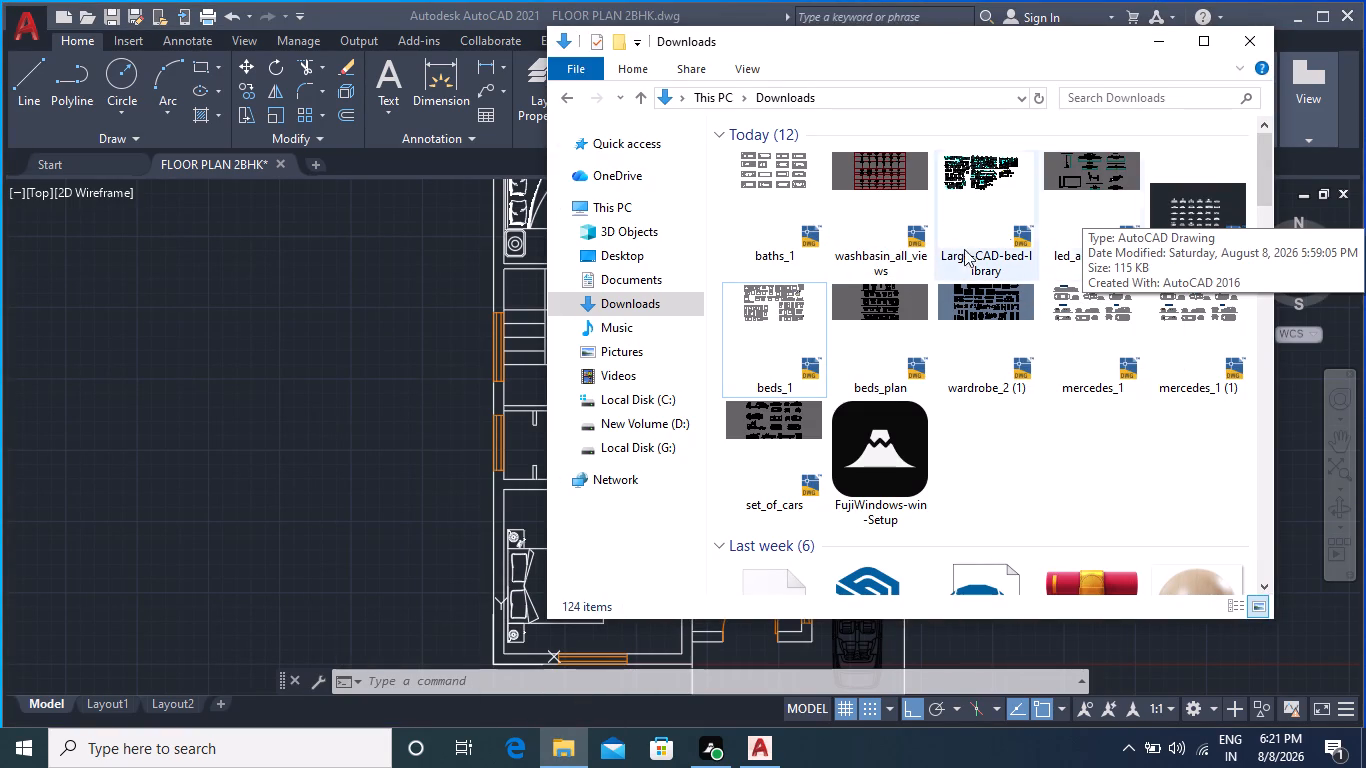
click(1076, 199)
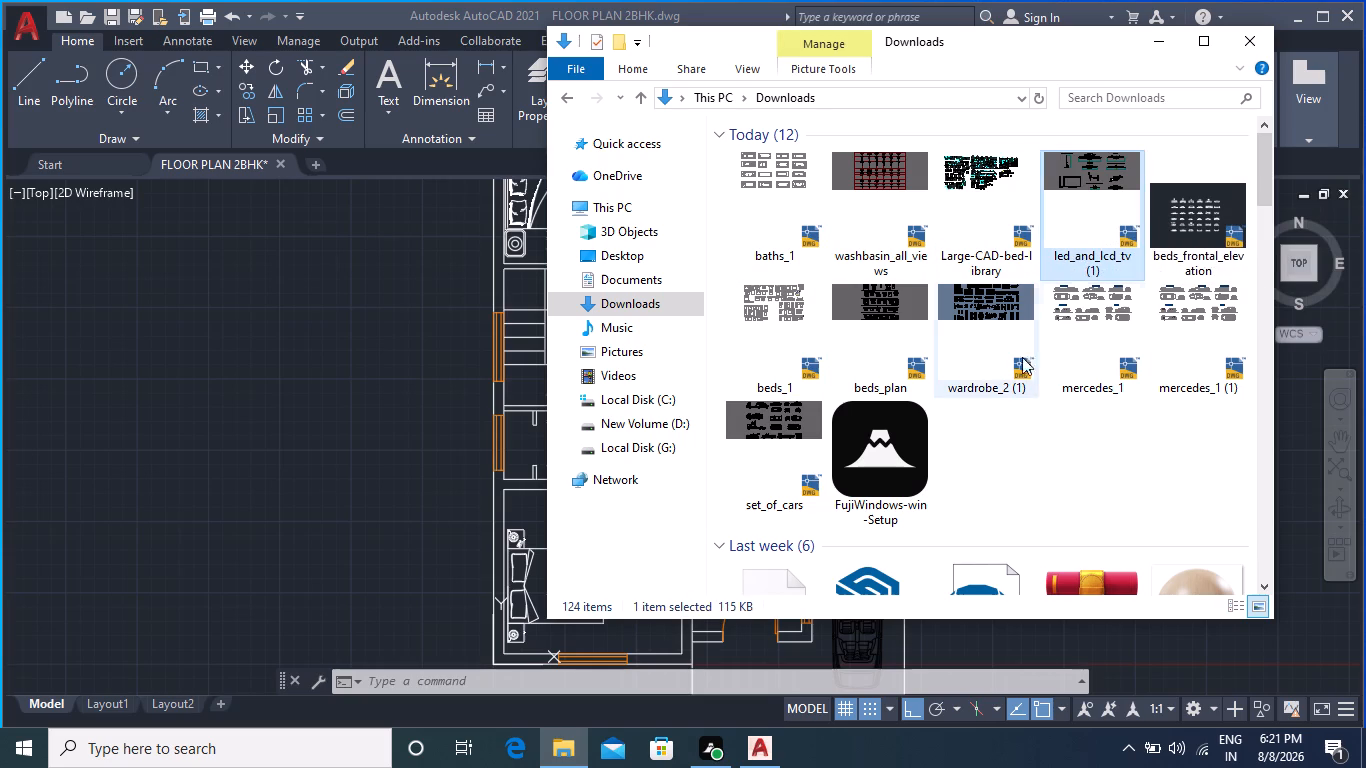
right_click(1090, 226)
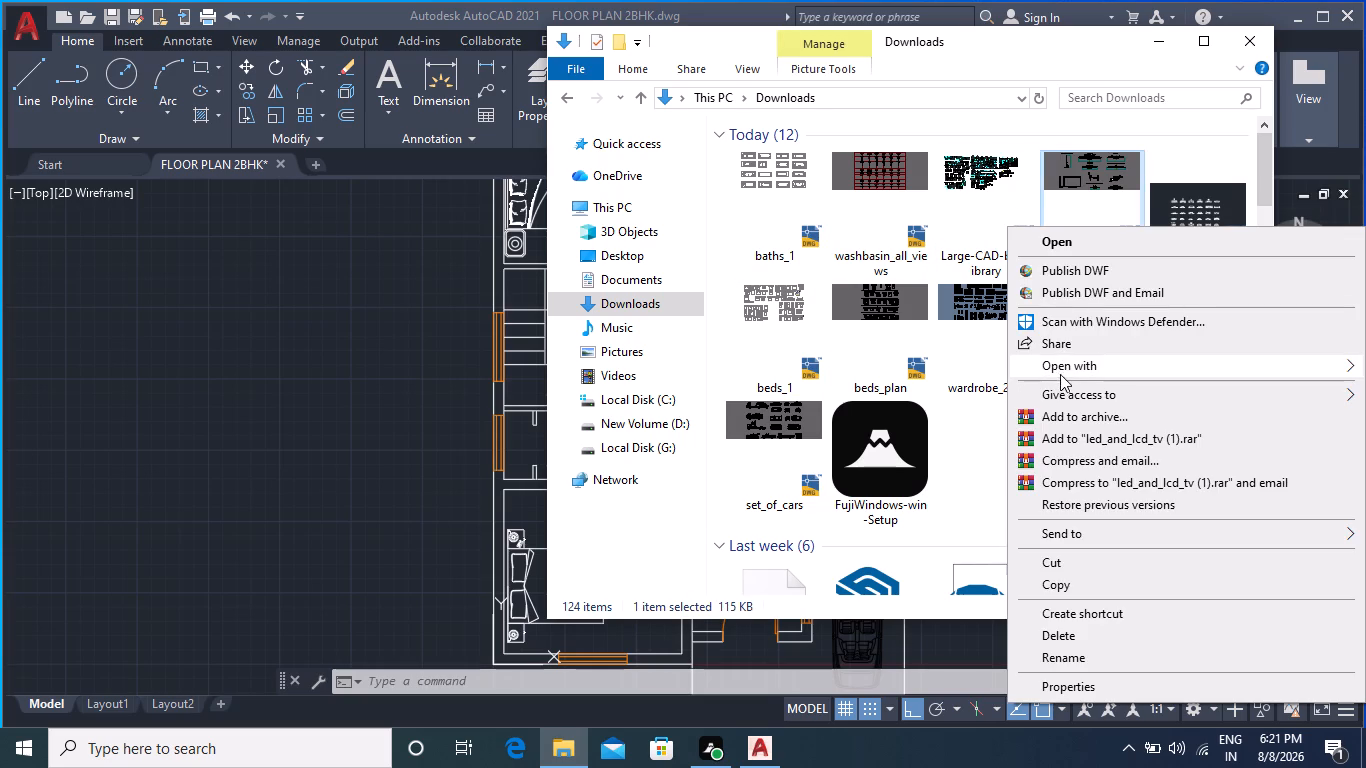
click(1067, 366)
click(1061, 363)
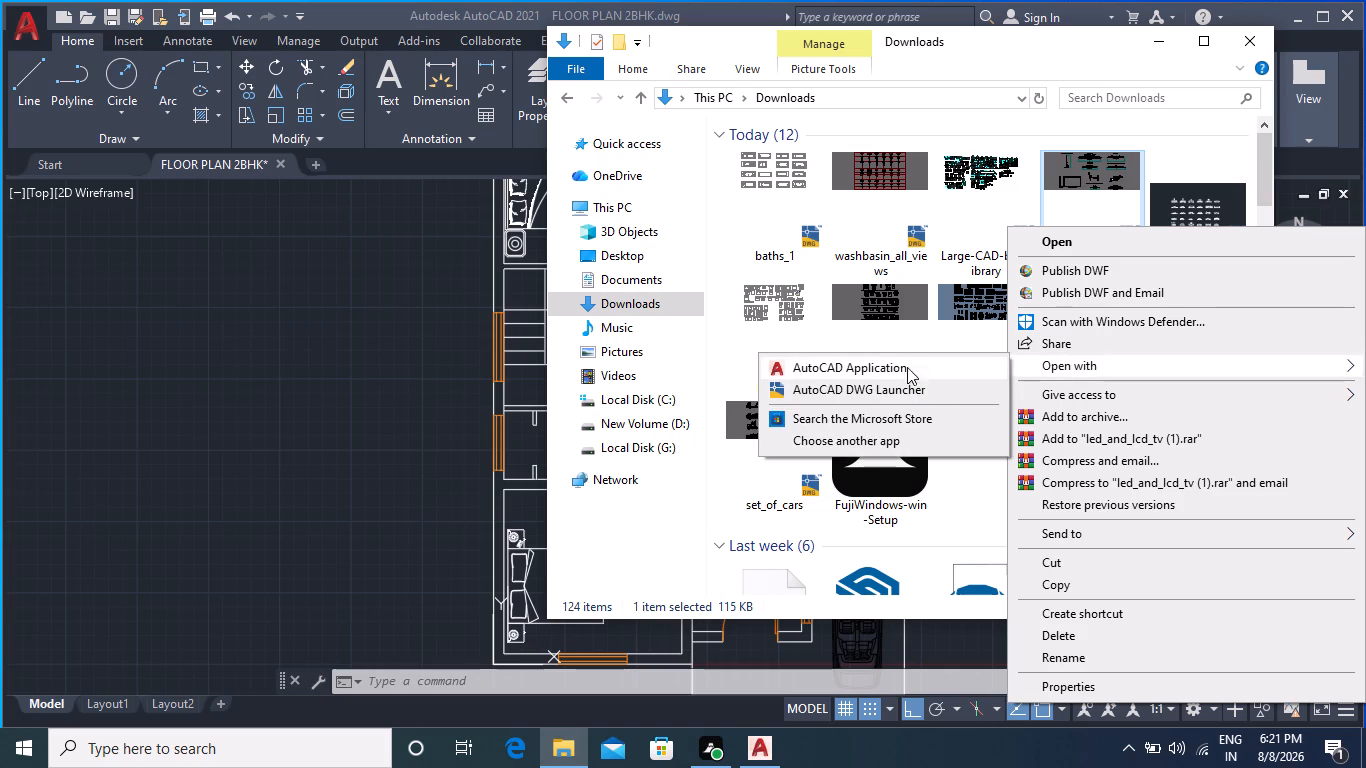
click(894, 359)
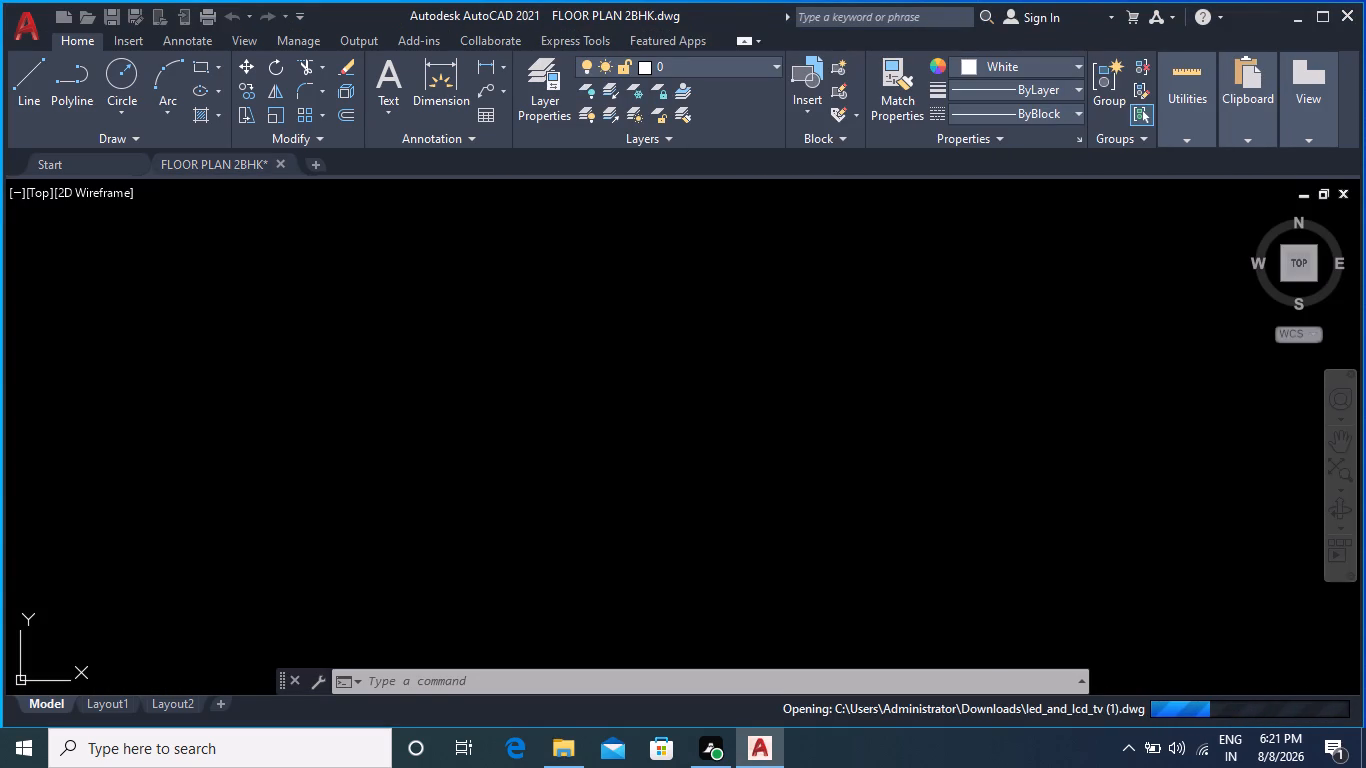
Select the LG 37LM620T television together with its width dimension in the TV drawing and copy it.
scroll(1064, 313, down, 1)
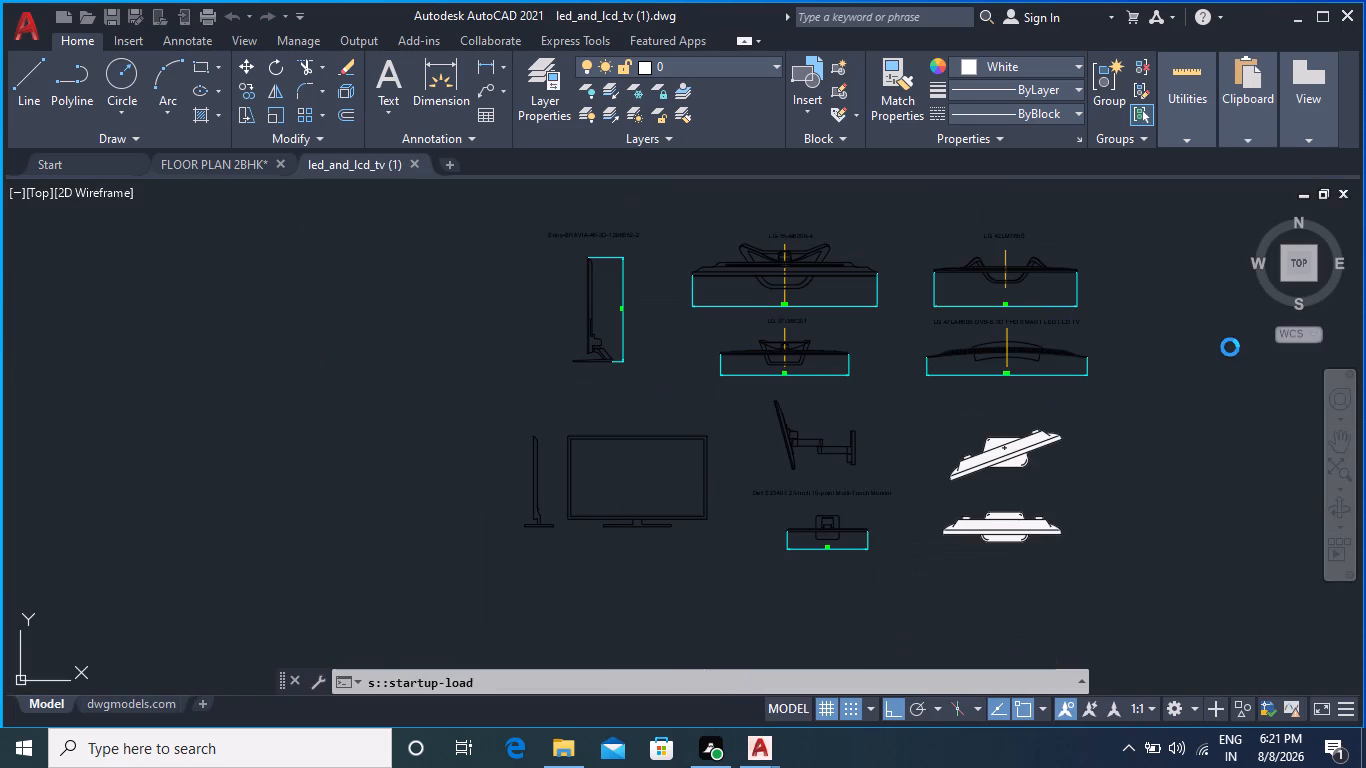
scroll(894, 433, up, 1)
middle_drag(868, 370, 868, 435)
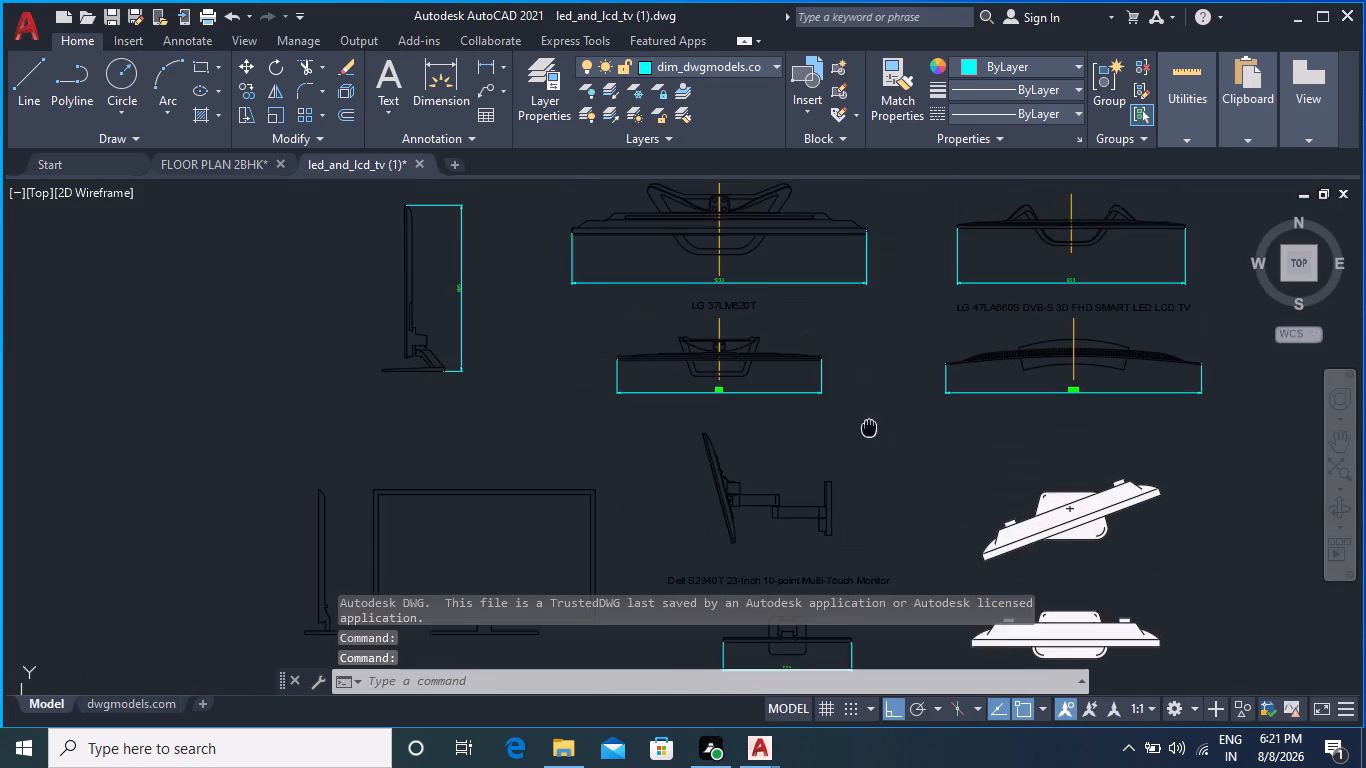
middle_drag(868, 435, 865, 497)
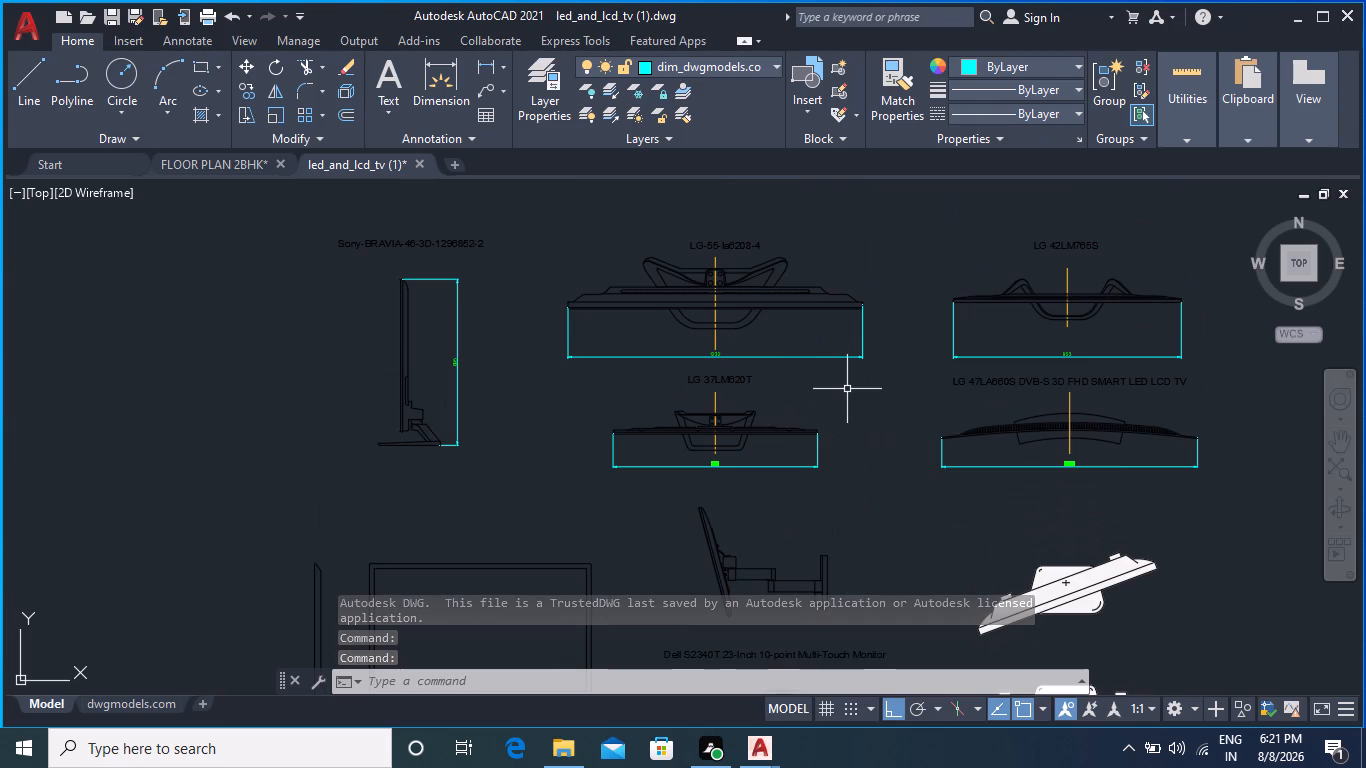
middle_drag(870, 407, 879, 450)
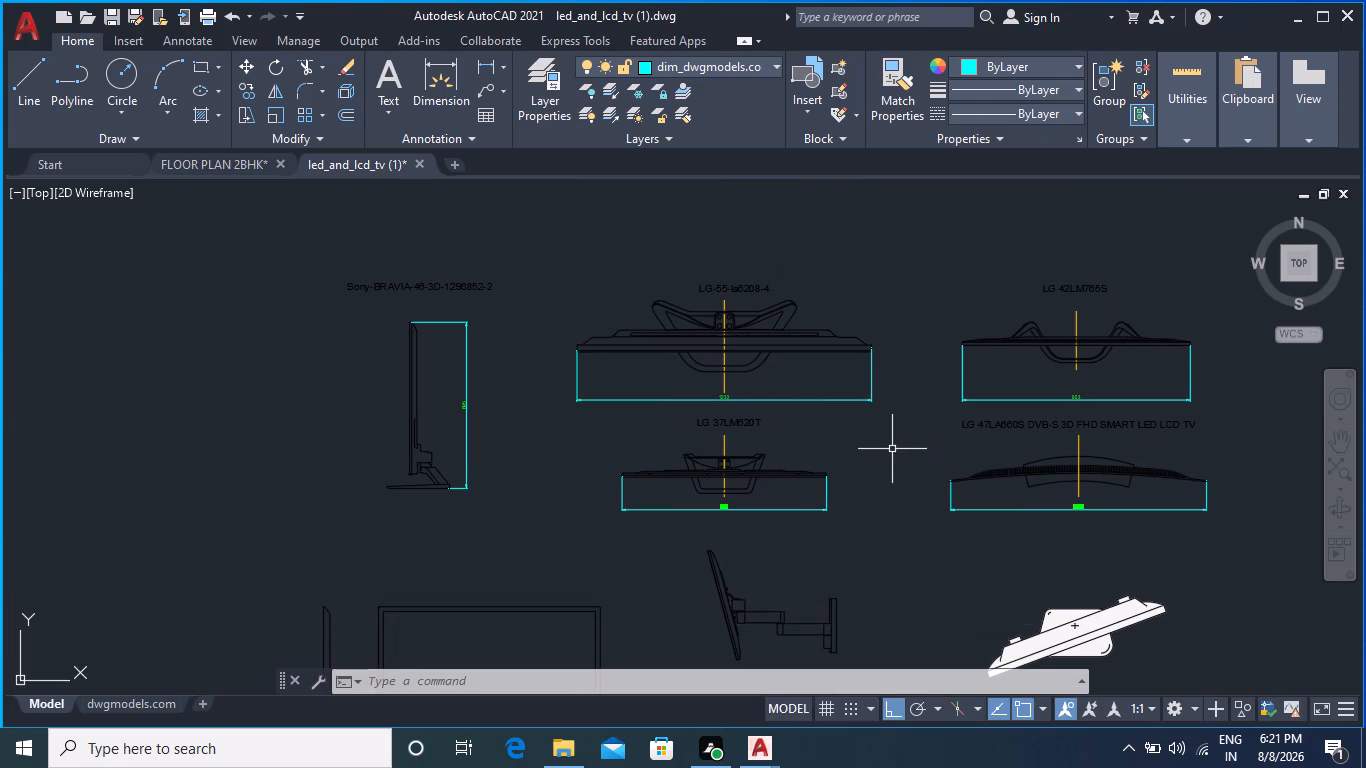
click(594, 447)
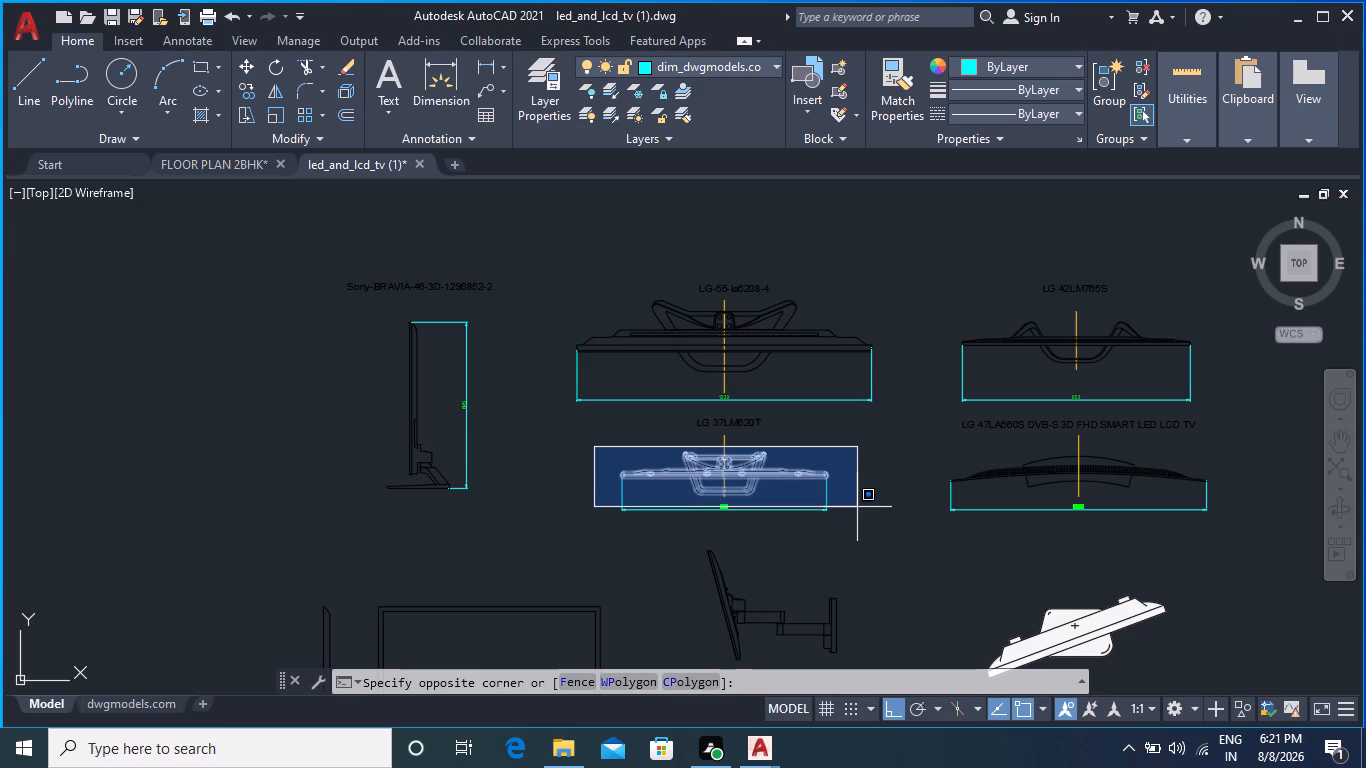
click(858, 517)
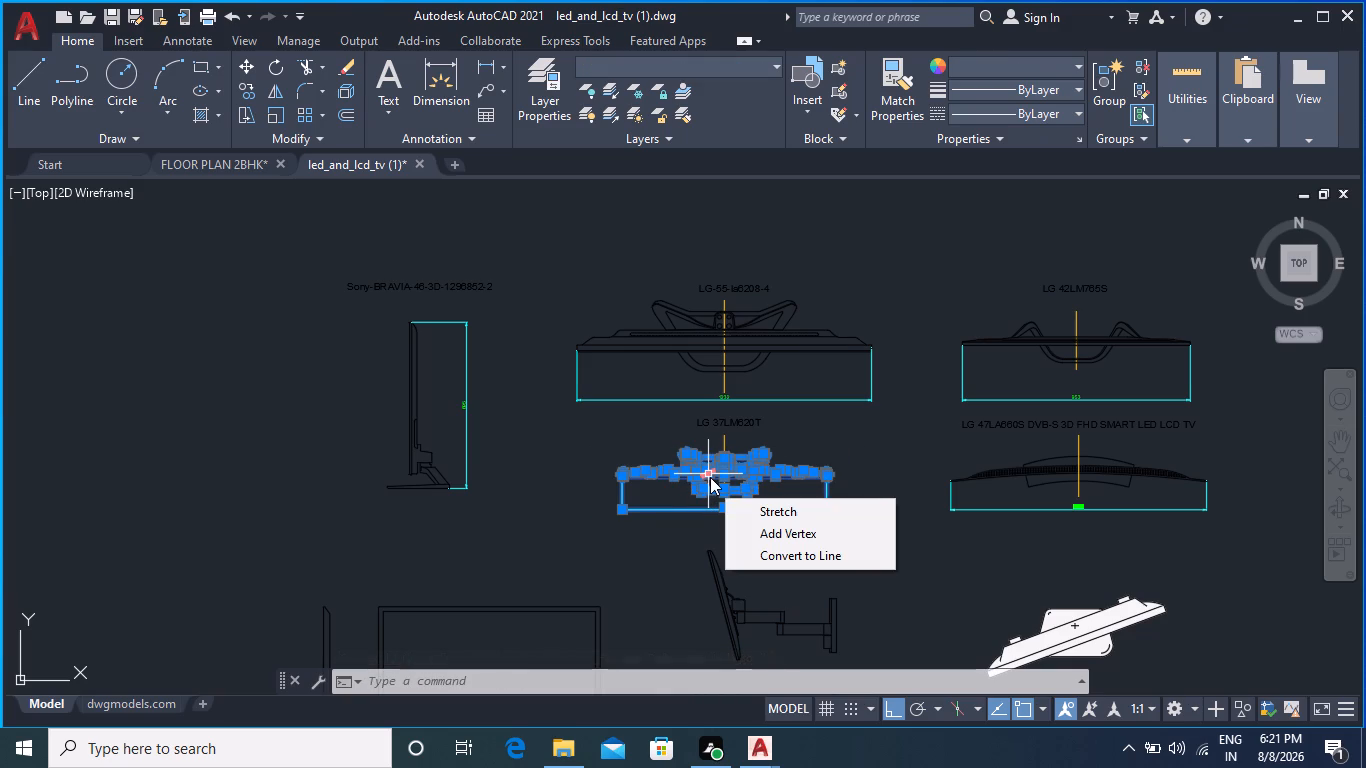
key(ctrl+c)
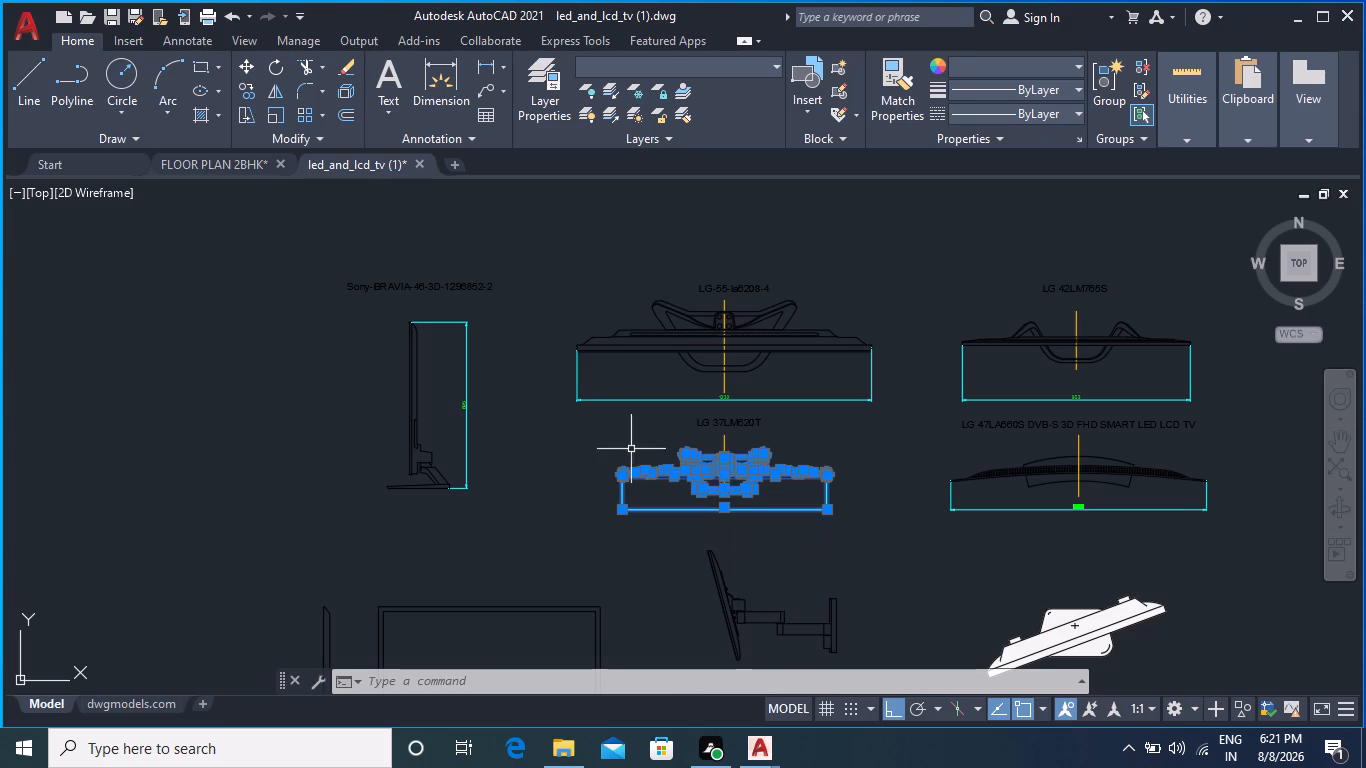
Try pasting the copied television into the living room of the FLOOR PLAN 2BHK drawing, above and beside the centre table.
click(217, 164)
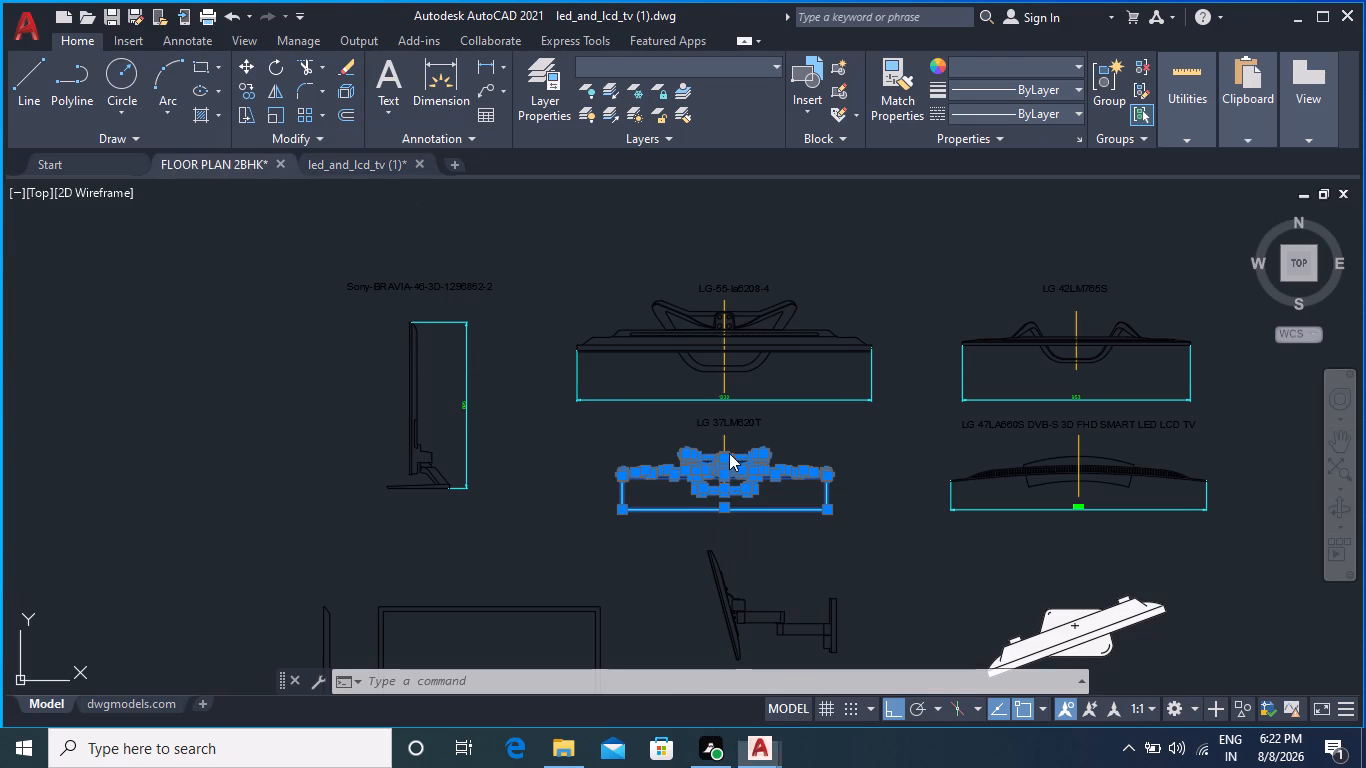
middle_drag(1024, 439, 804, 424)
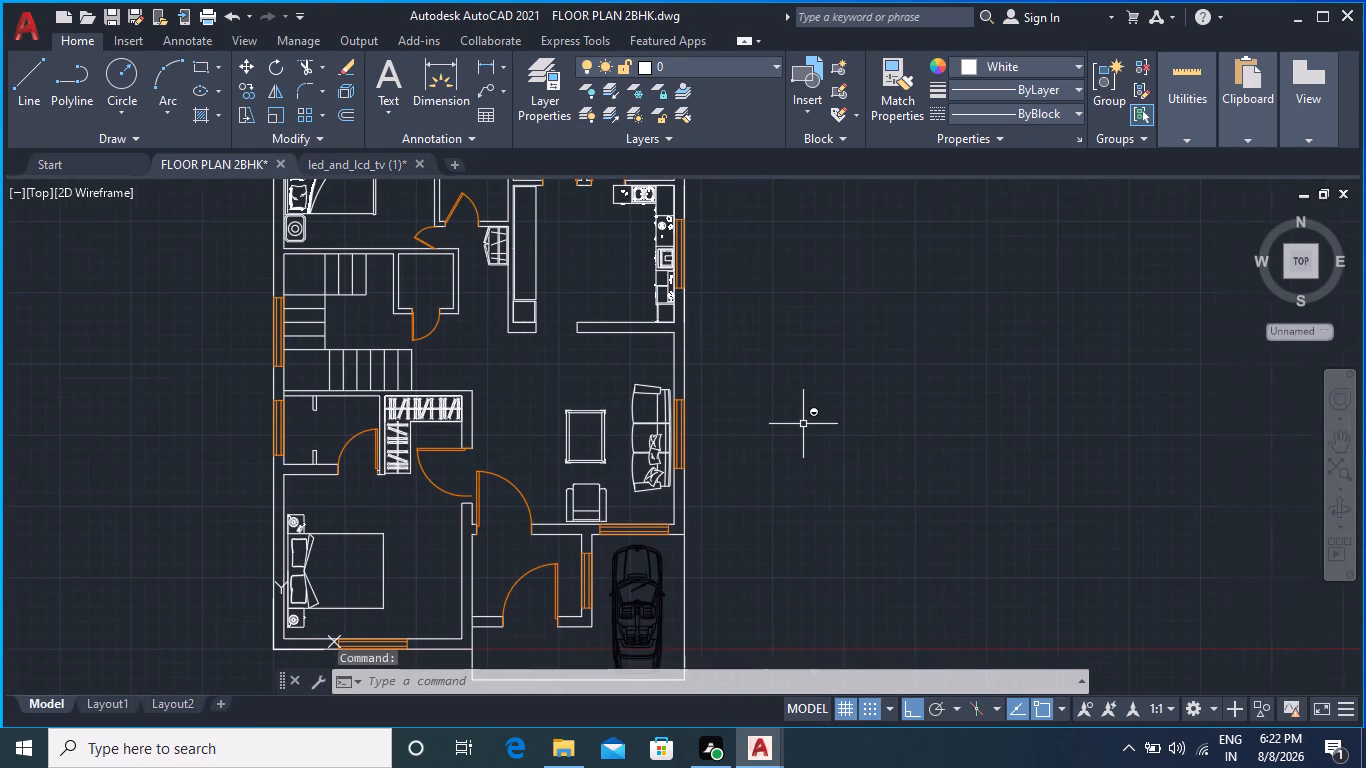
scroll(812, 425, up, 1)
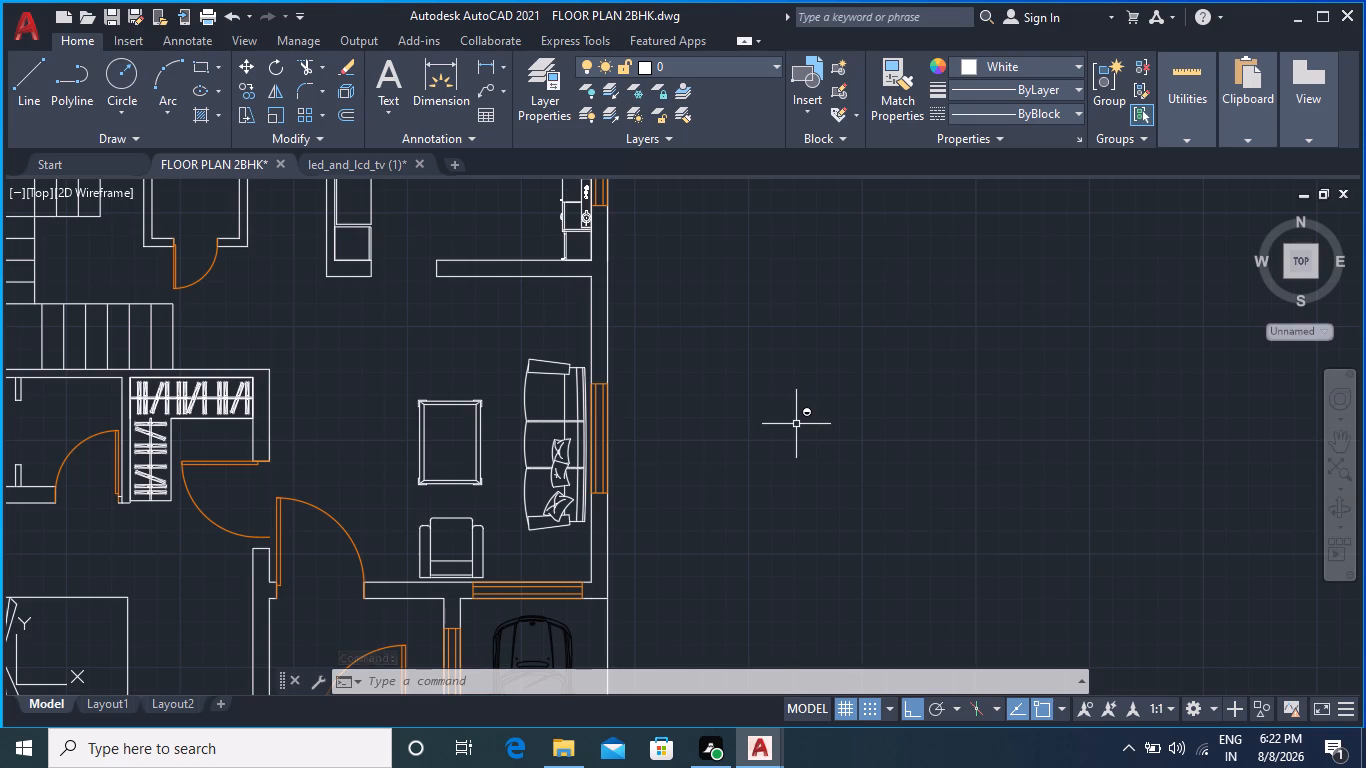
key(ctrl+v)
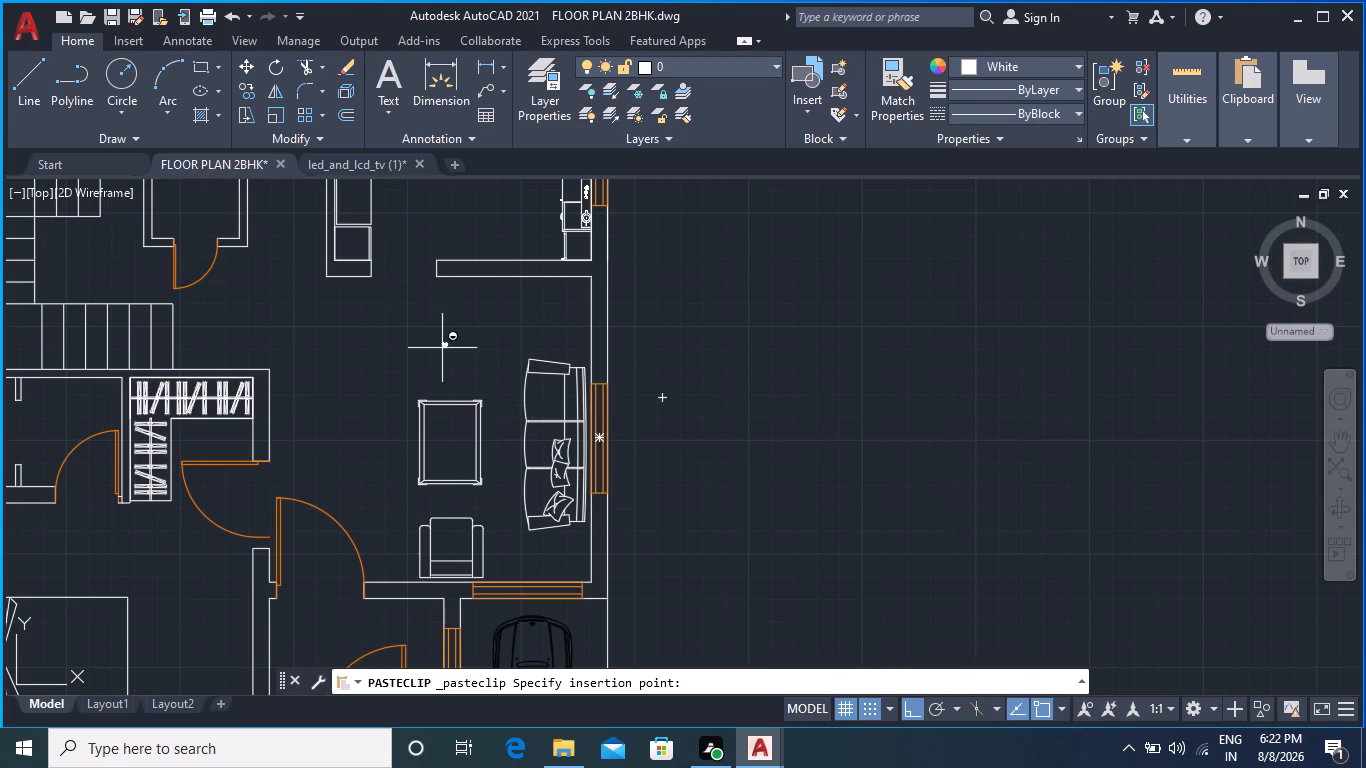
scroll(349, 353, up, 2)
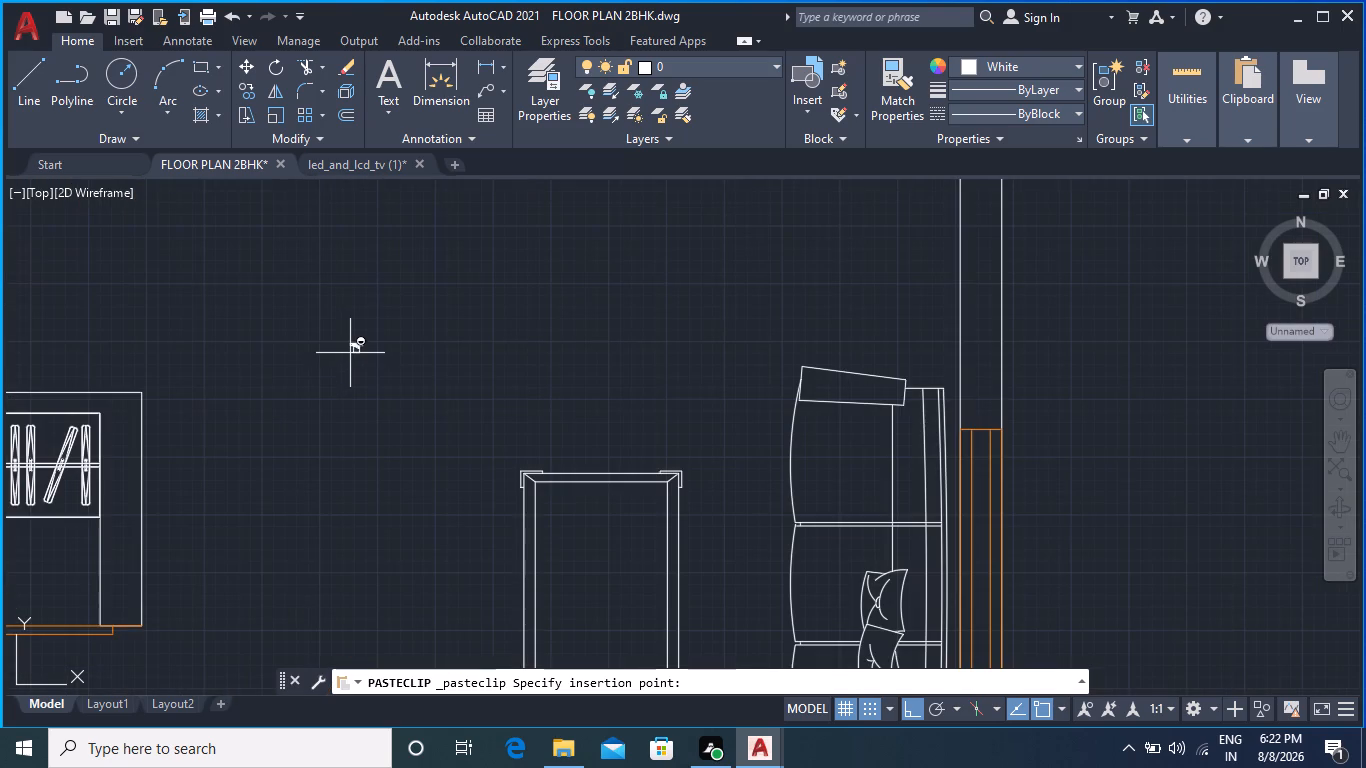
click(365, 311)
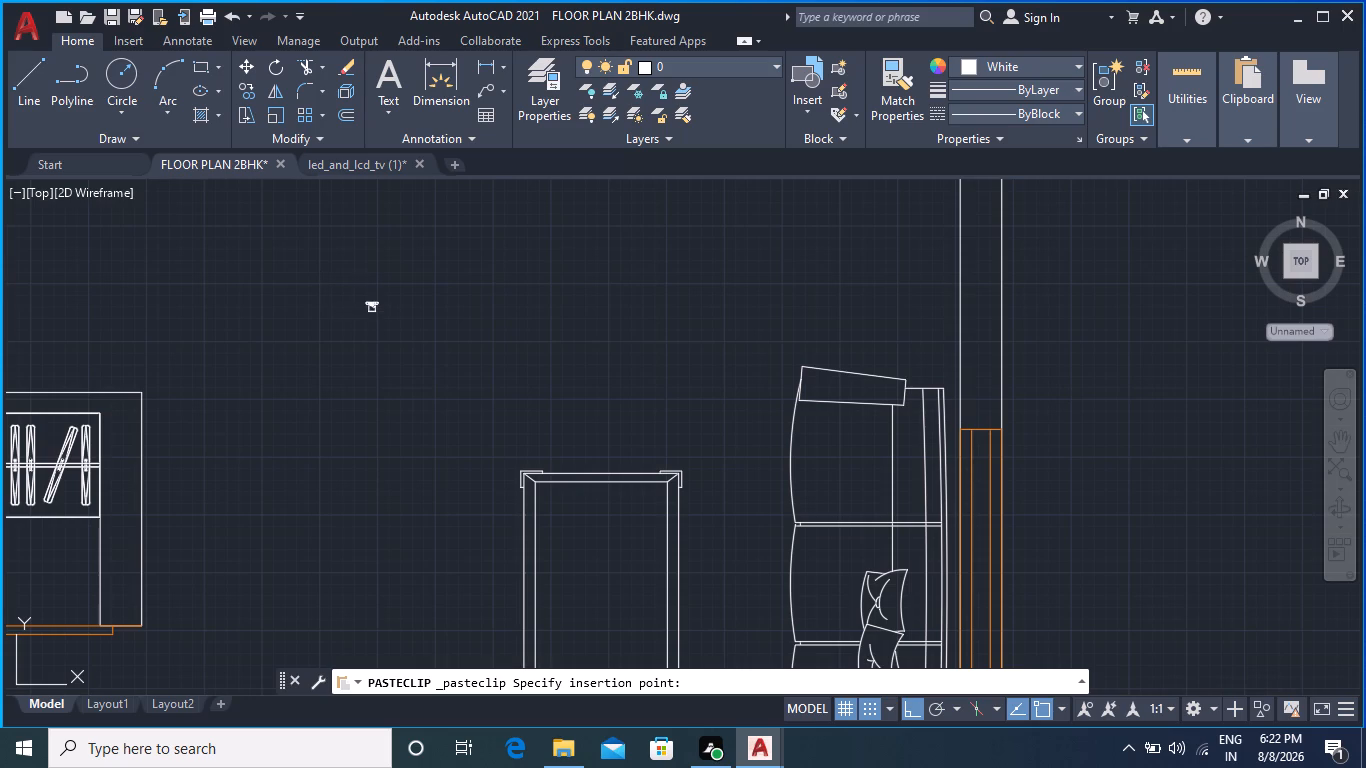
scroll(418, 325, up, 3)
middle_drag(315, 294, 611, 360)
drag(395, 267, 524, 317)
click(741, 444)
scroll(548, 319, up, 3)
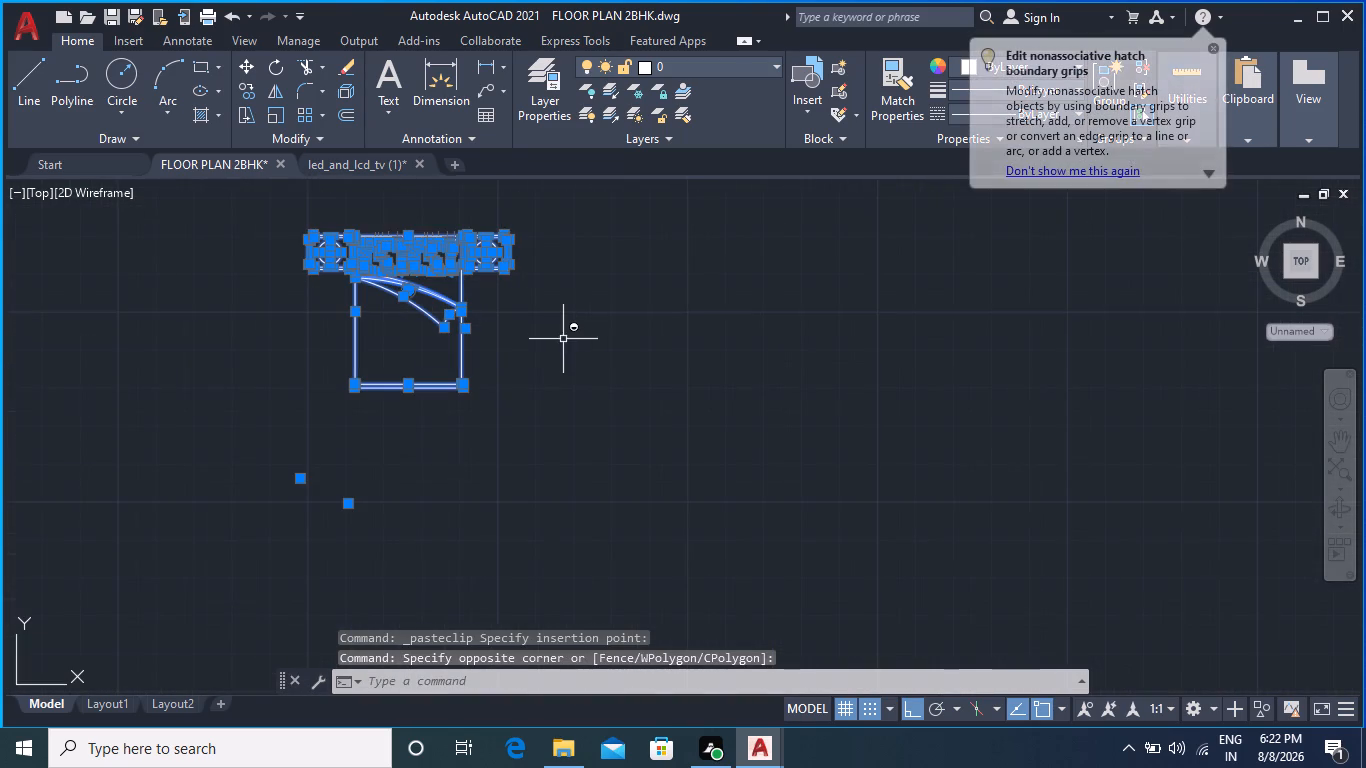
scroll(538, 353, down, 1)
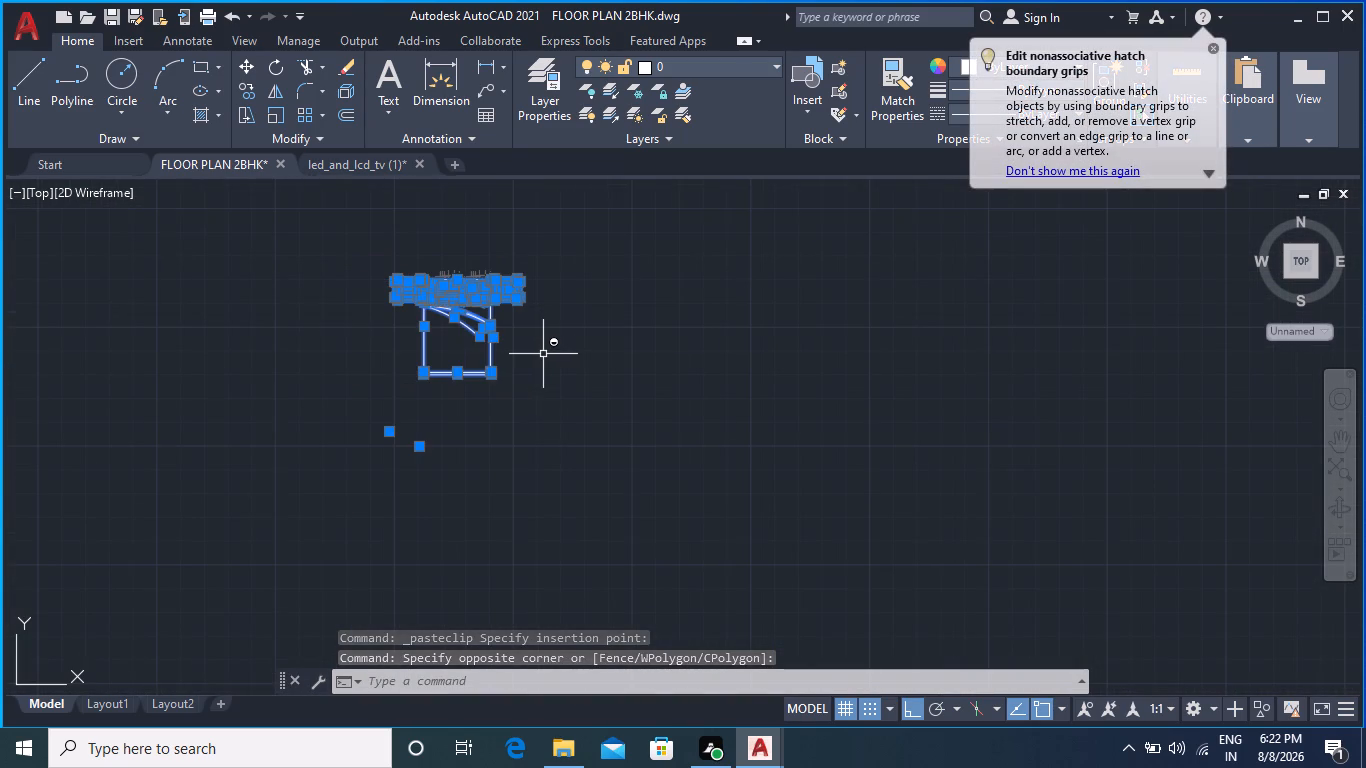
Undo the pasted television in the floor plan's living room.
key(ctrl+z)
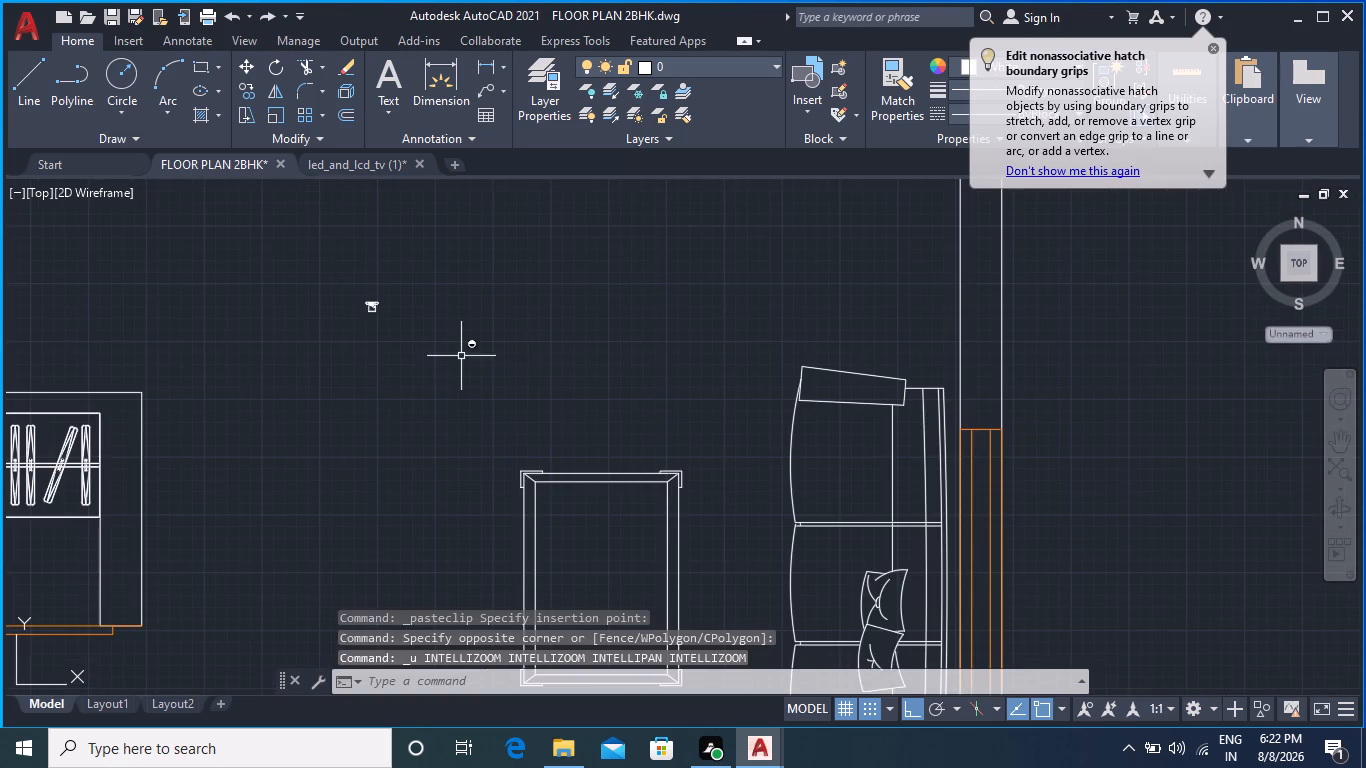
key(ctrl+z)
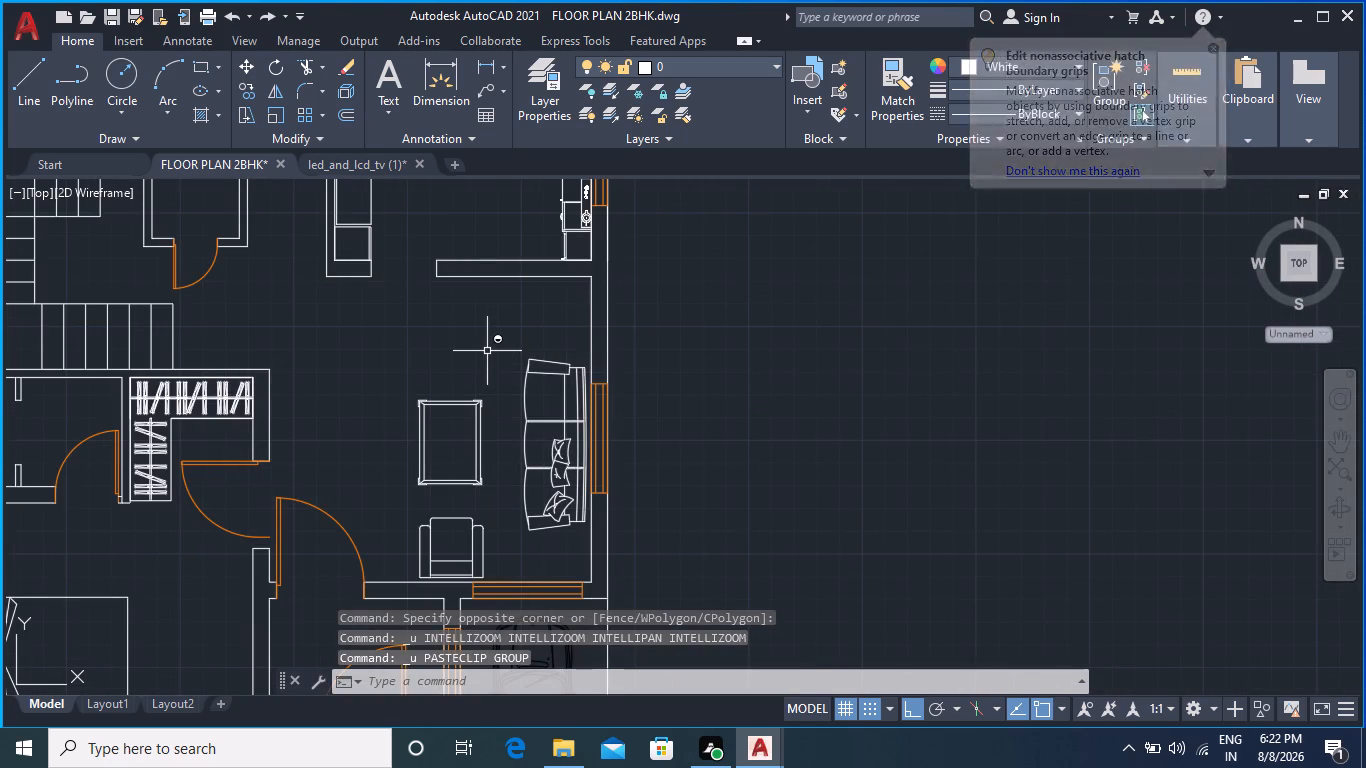
Return to the led_and_lcd_tv (1) drawing.
click(371, 165)
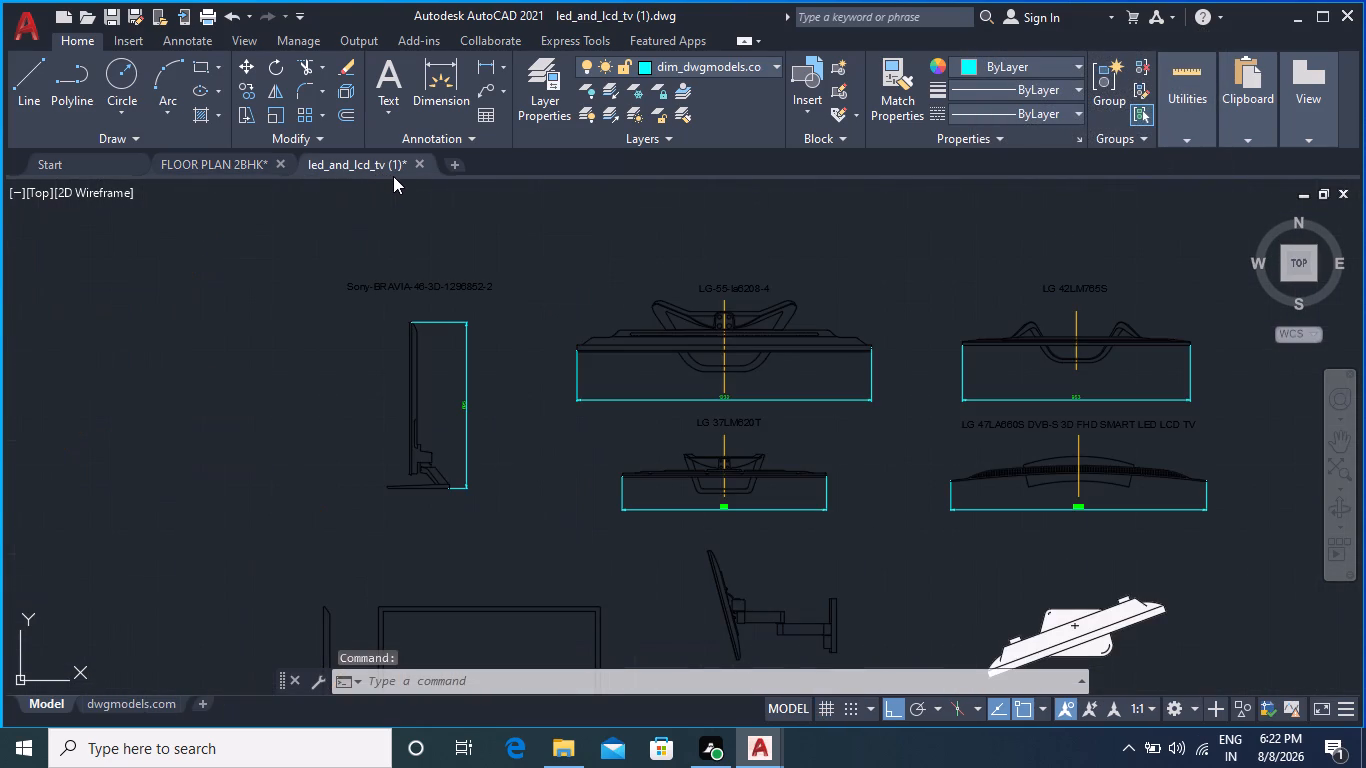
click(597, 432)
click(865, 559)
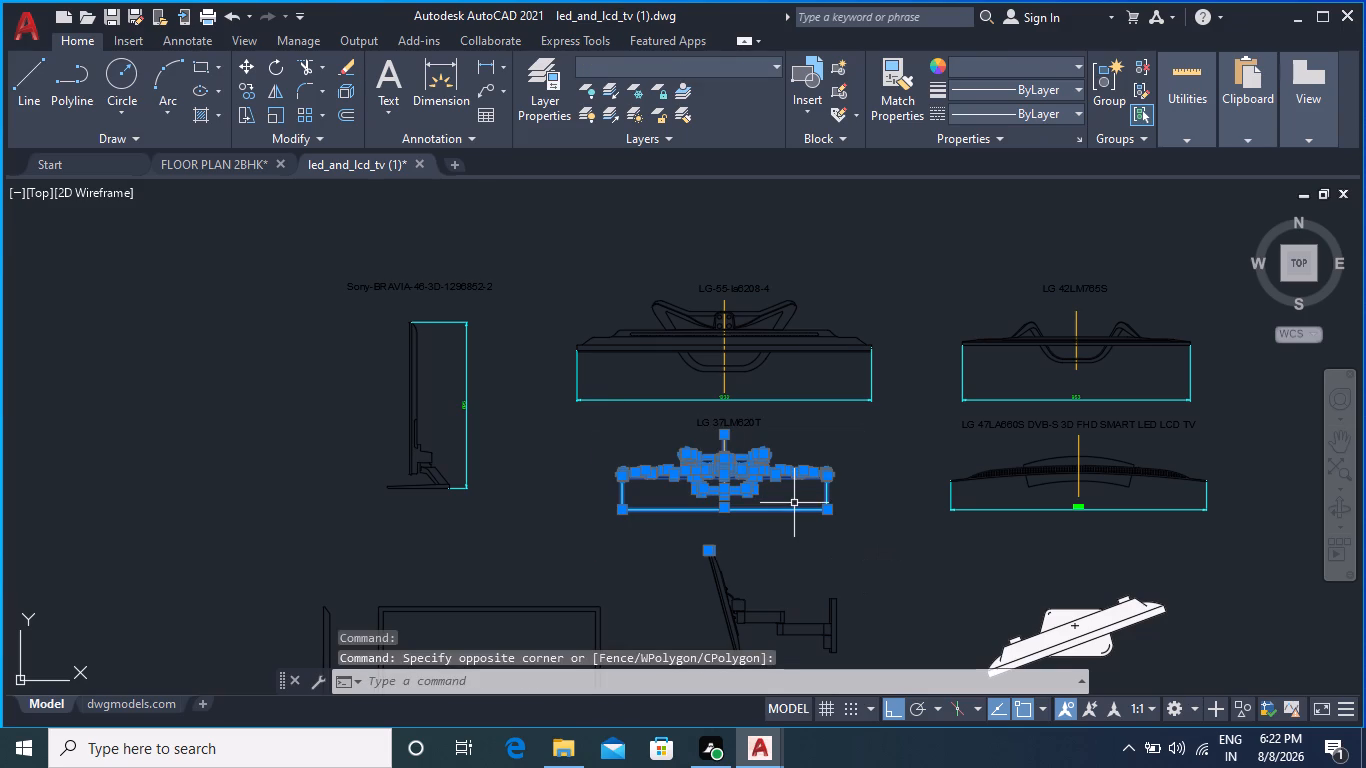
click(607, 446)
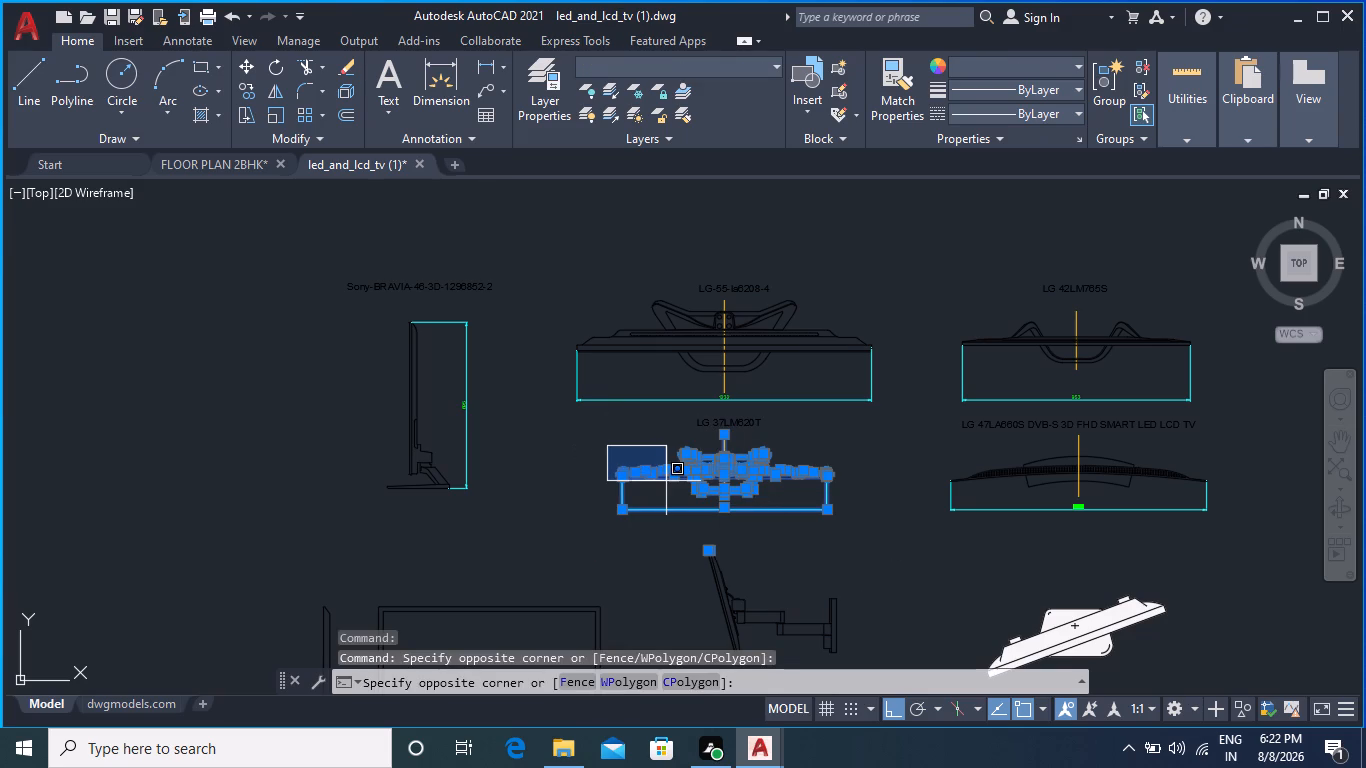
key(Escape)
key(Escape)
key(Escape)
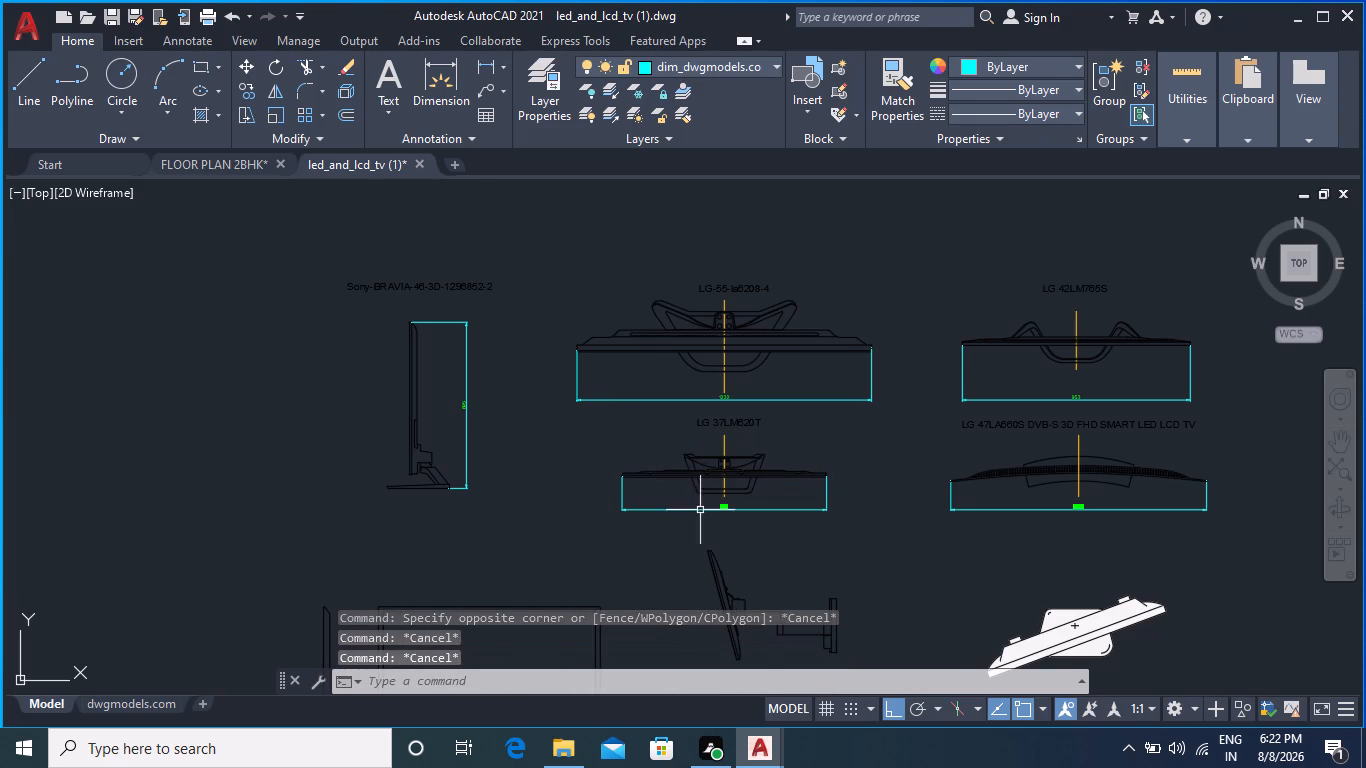
Copy only the LG 37LM620T television geometry, without its dimension and centre line, and switch to the FLOOR PLAN 2BHK drawing.
scroll(718, 517, up, 2)
click(471, 327)
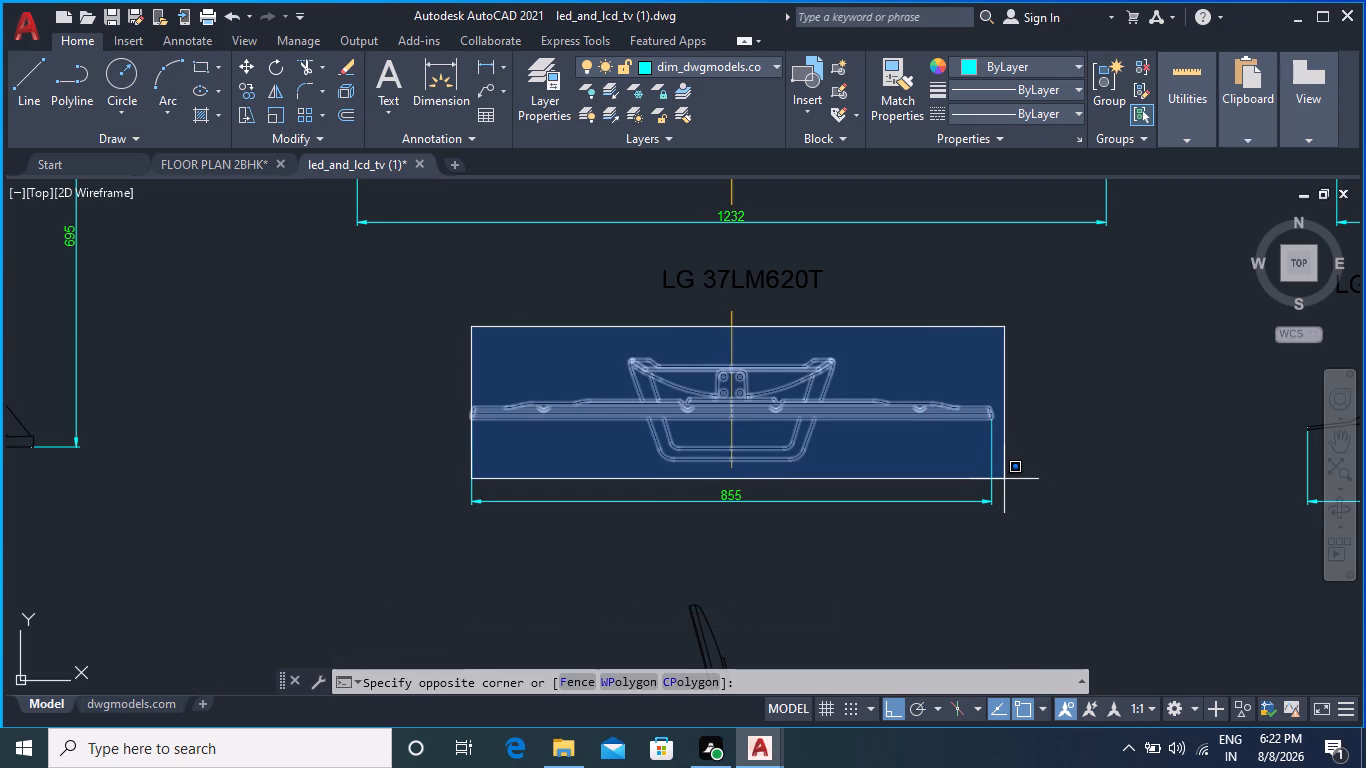
key(Escape)
click(429, 321)
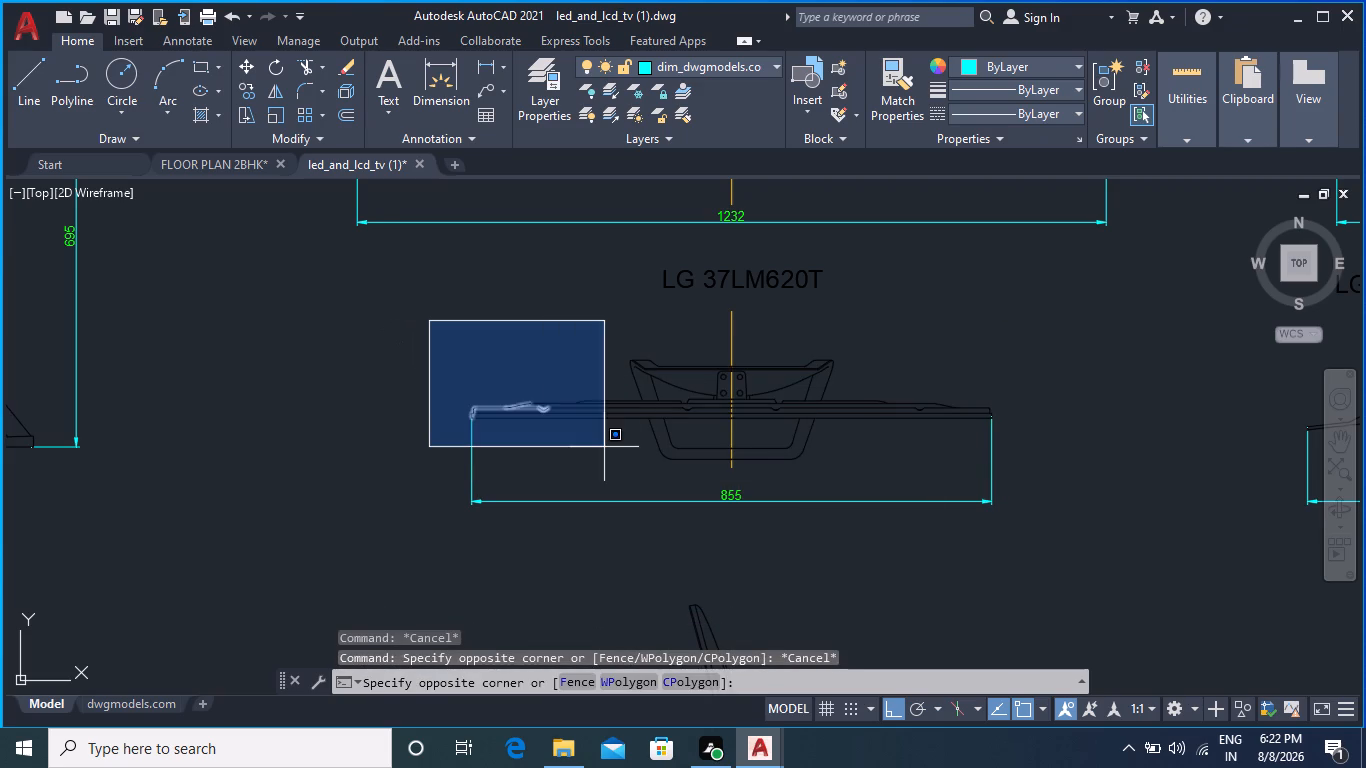
click(1058, 471)
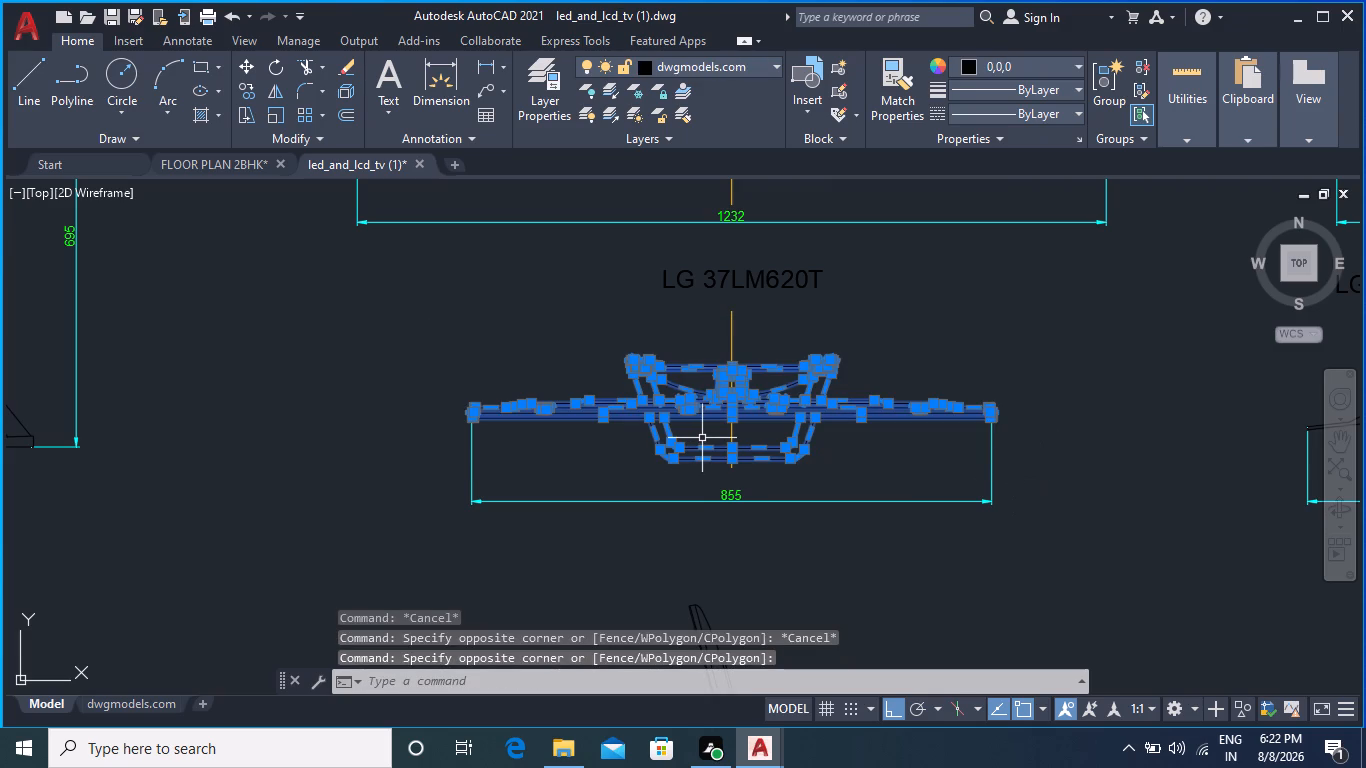
key(ctrl+c)
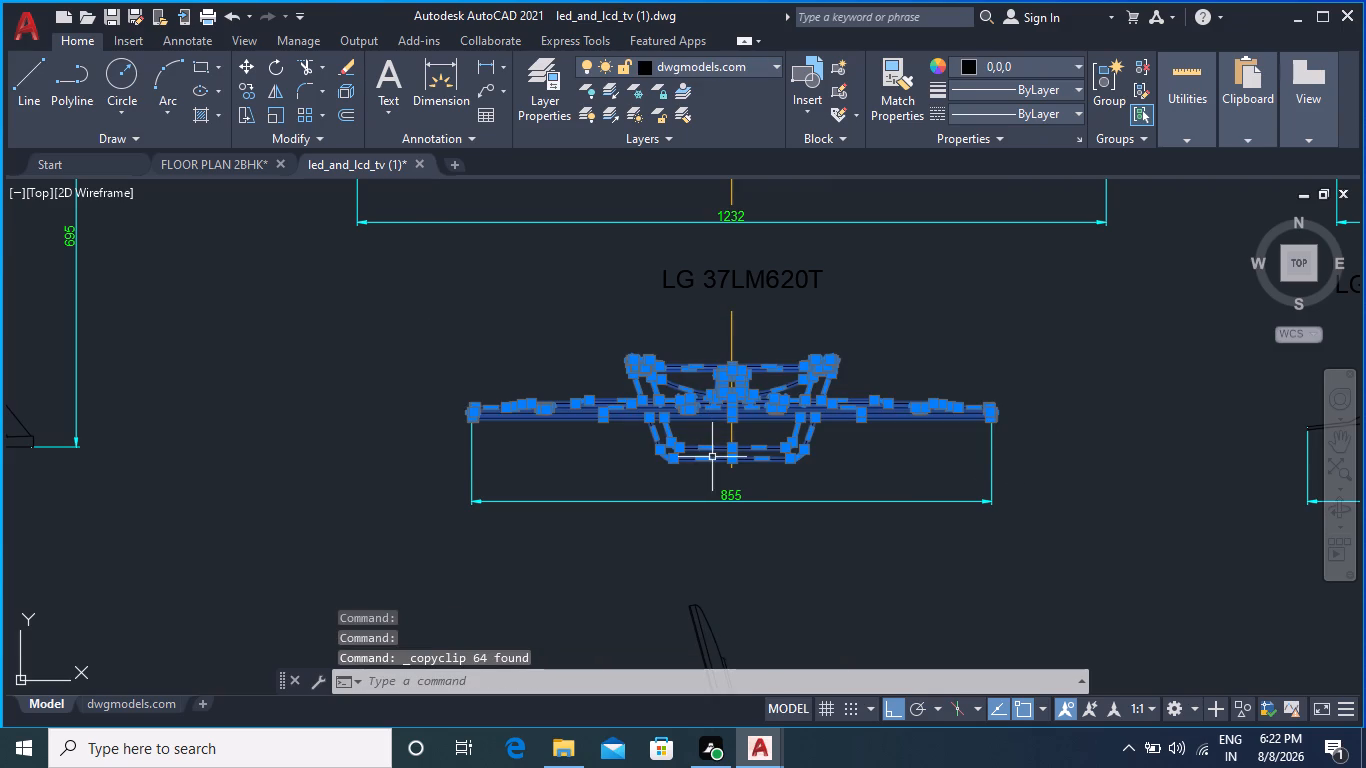
click(214, 166)
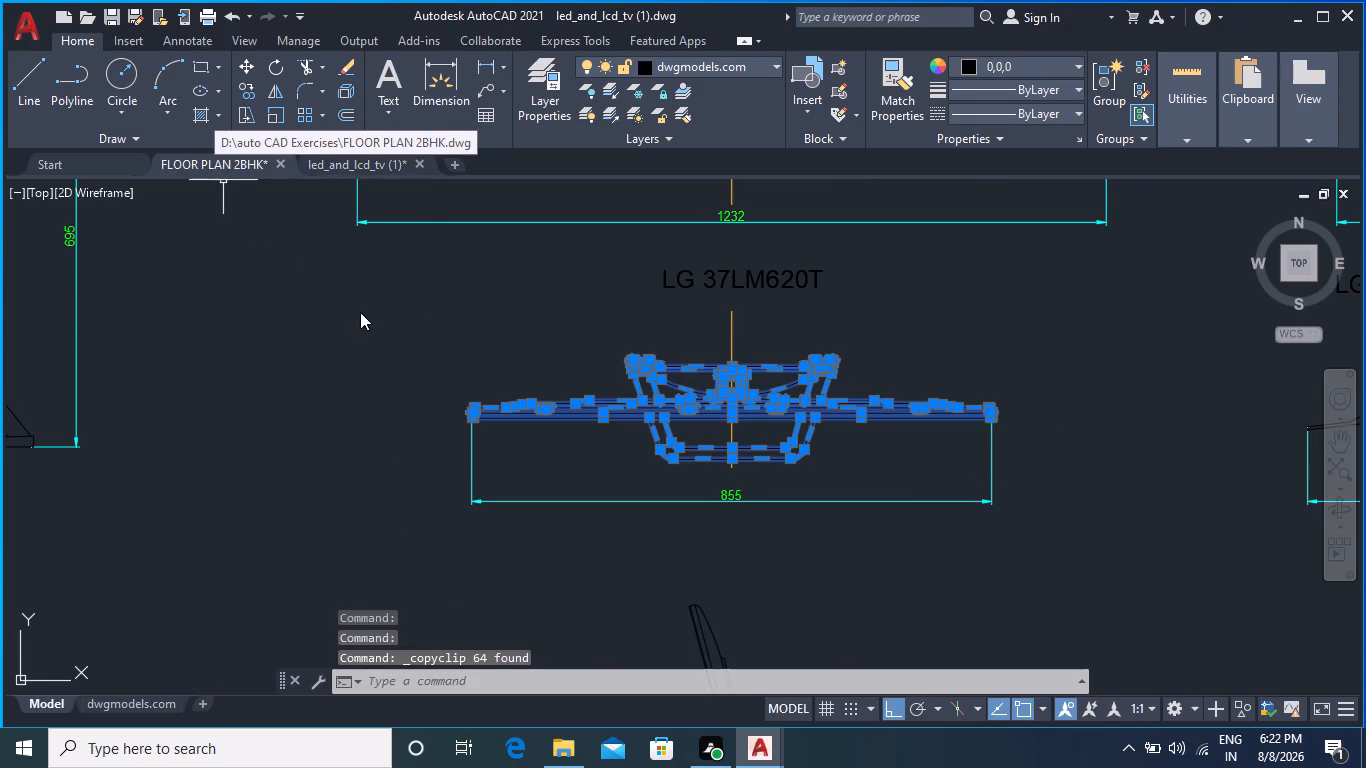
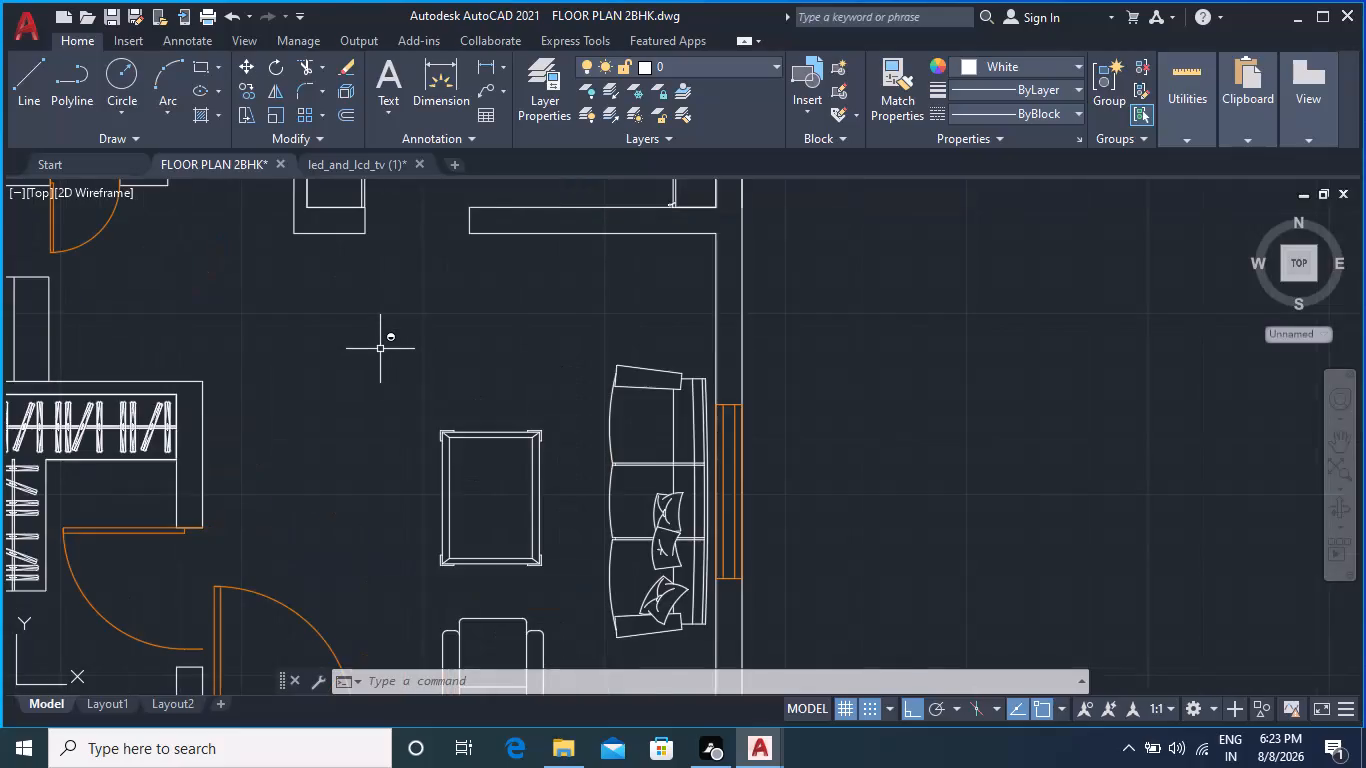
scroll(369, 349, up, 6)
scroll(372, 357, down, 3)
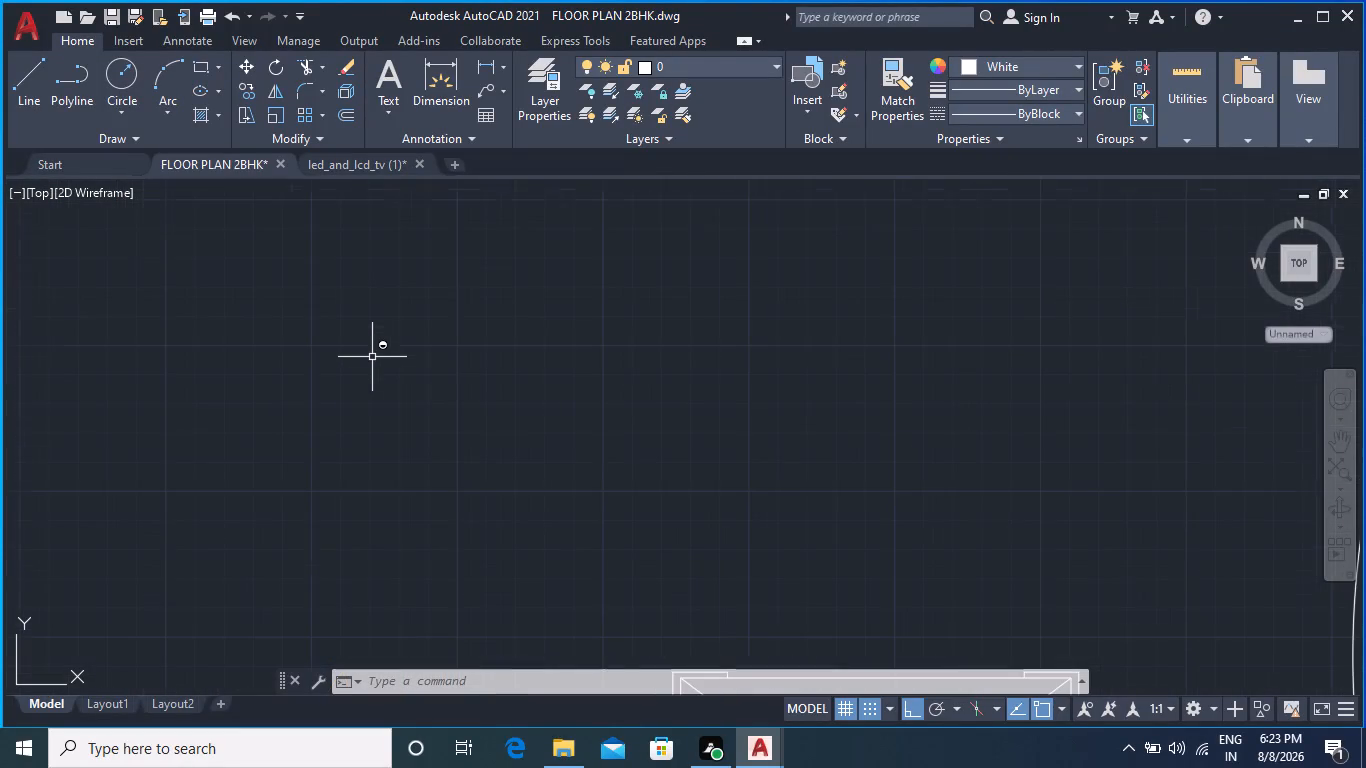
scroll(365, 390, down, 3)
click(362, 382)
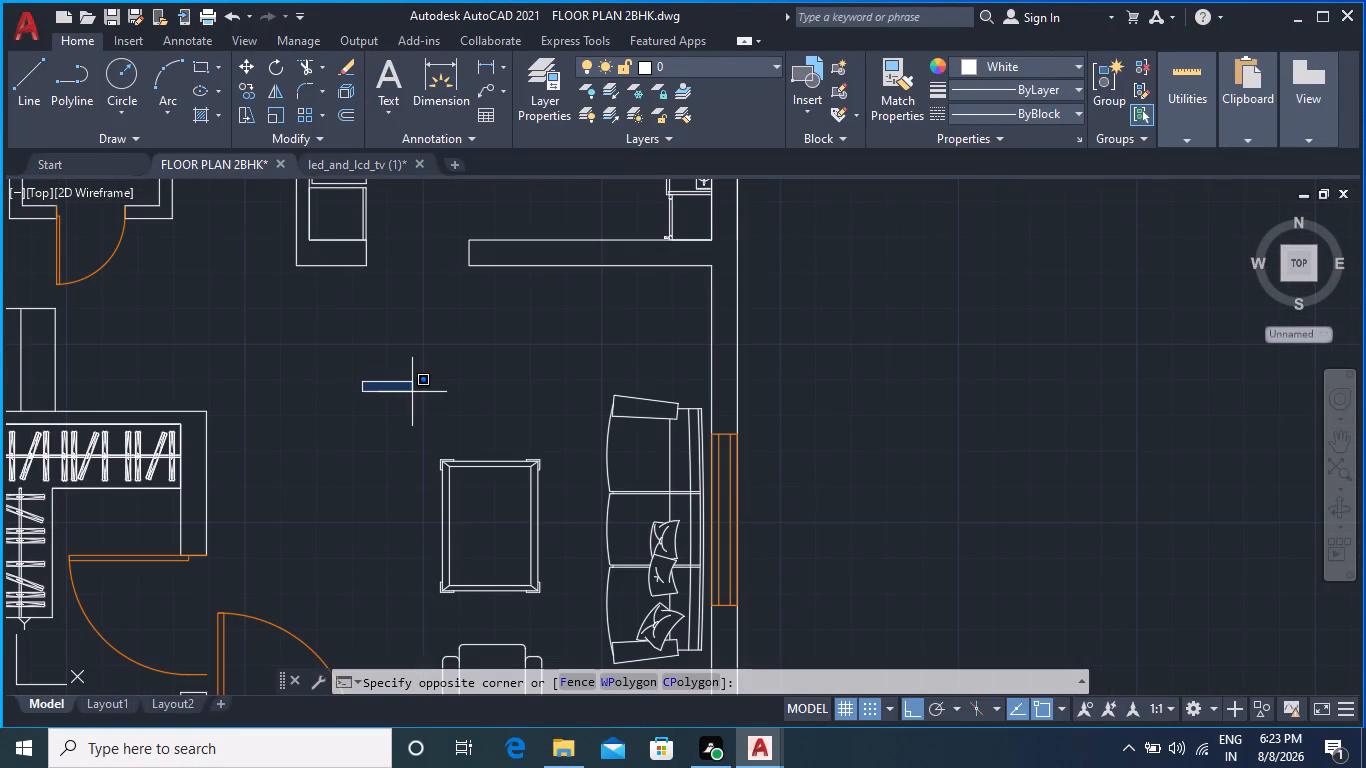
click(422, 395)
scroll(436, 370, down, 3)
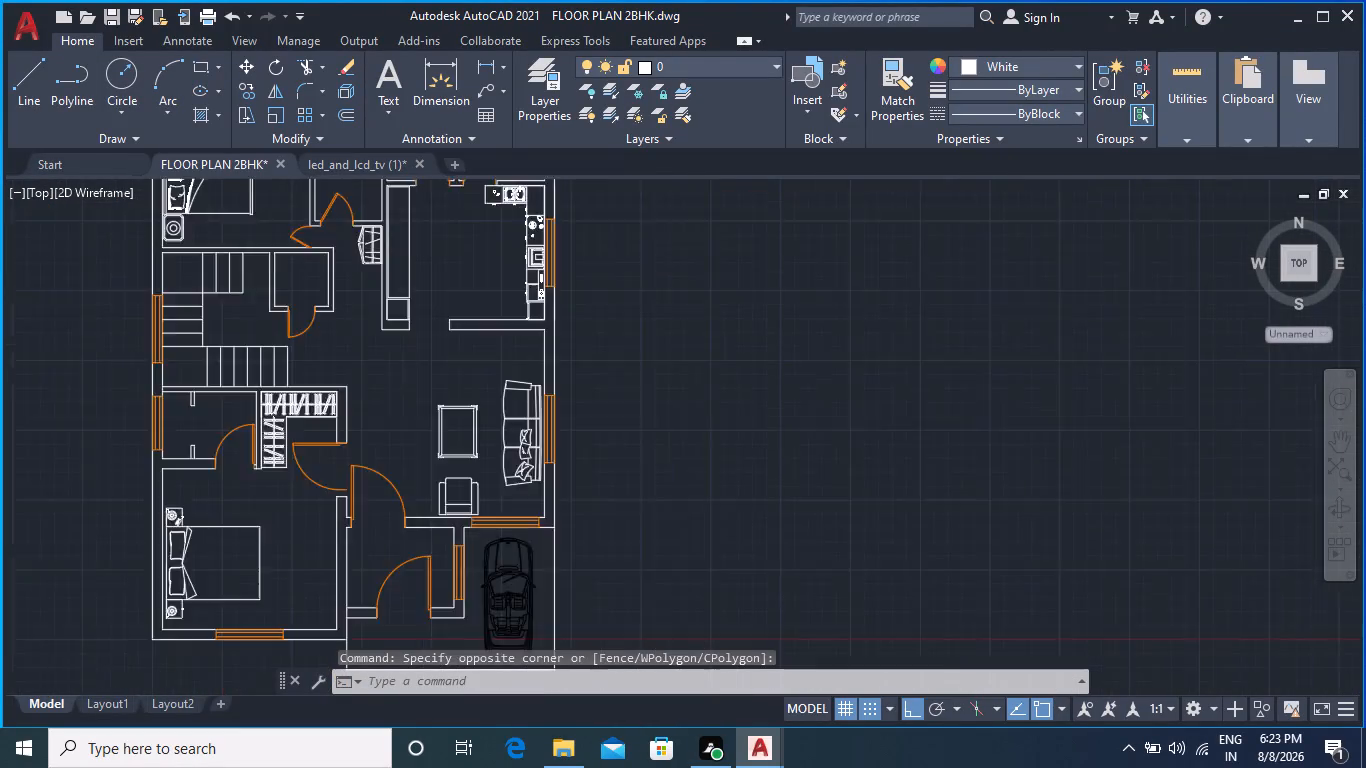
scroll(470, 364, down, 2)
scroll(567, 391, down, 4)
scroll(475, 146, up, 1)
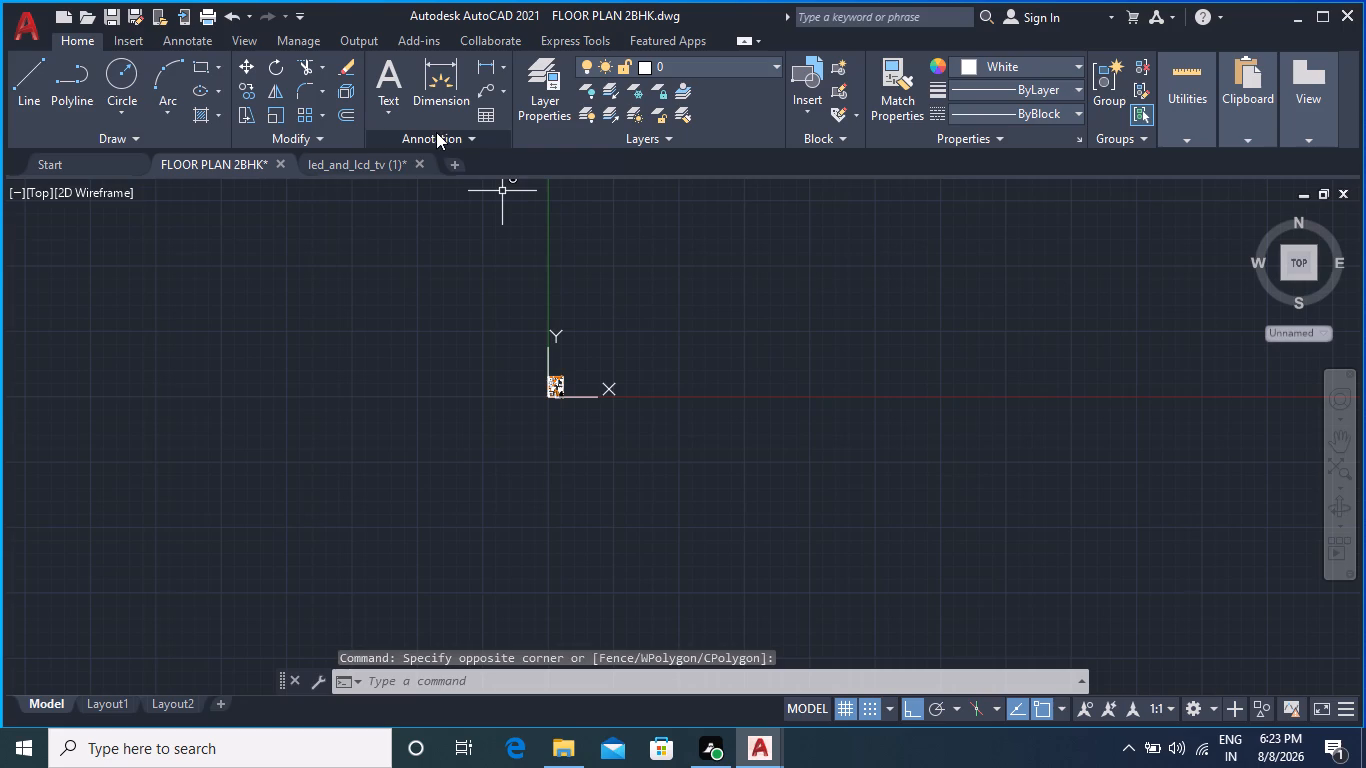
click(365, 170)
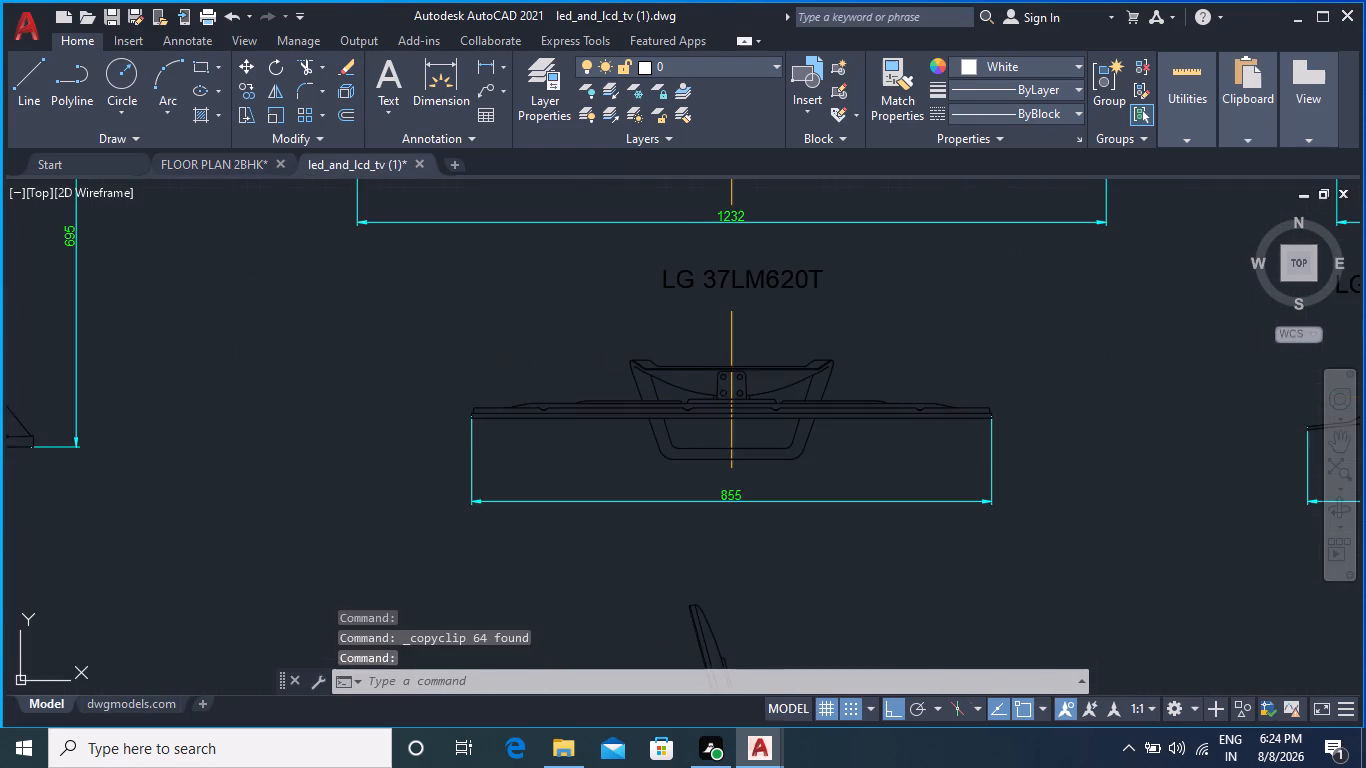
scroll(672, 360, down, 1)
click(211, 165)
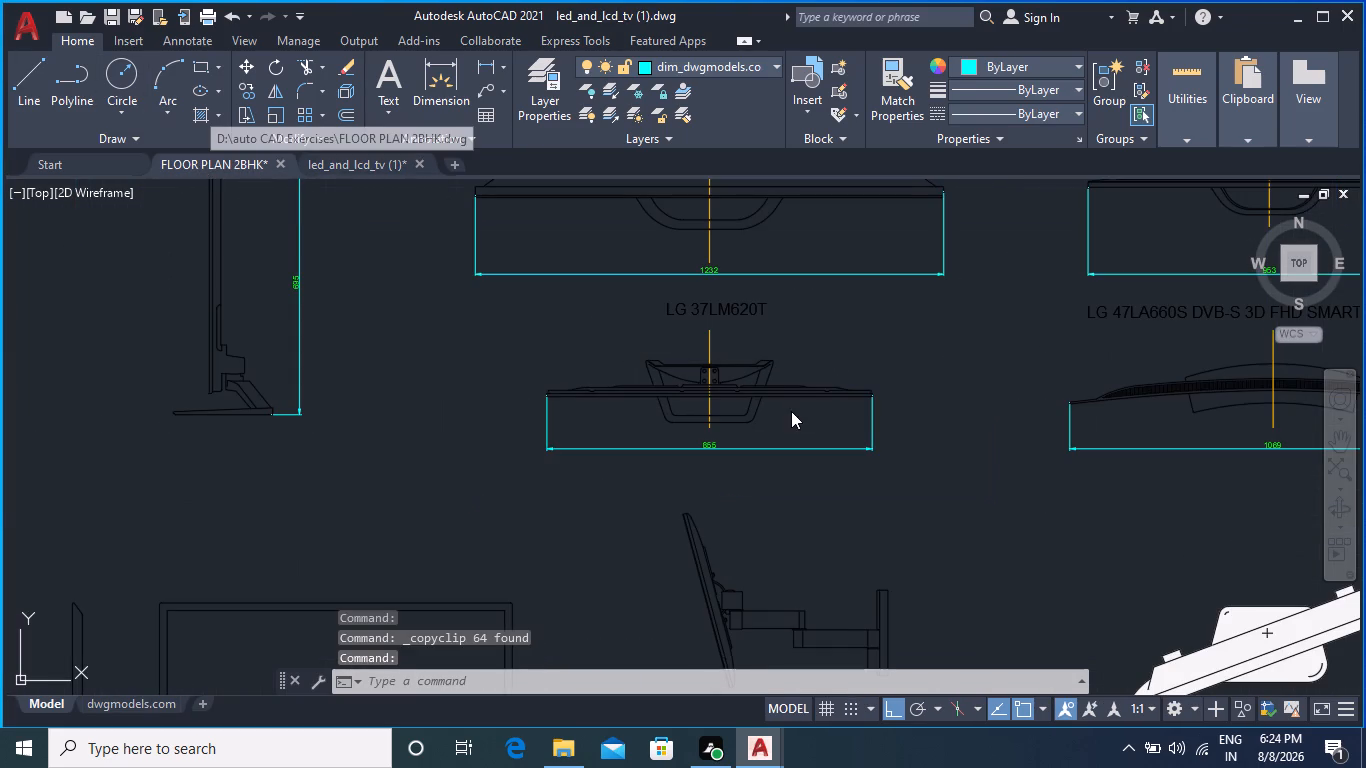
Paste the copied LG 37LM620T television into the empty space just east of the house plan.
scroll(667, 392, up, 3)
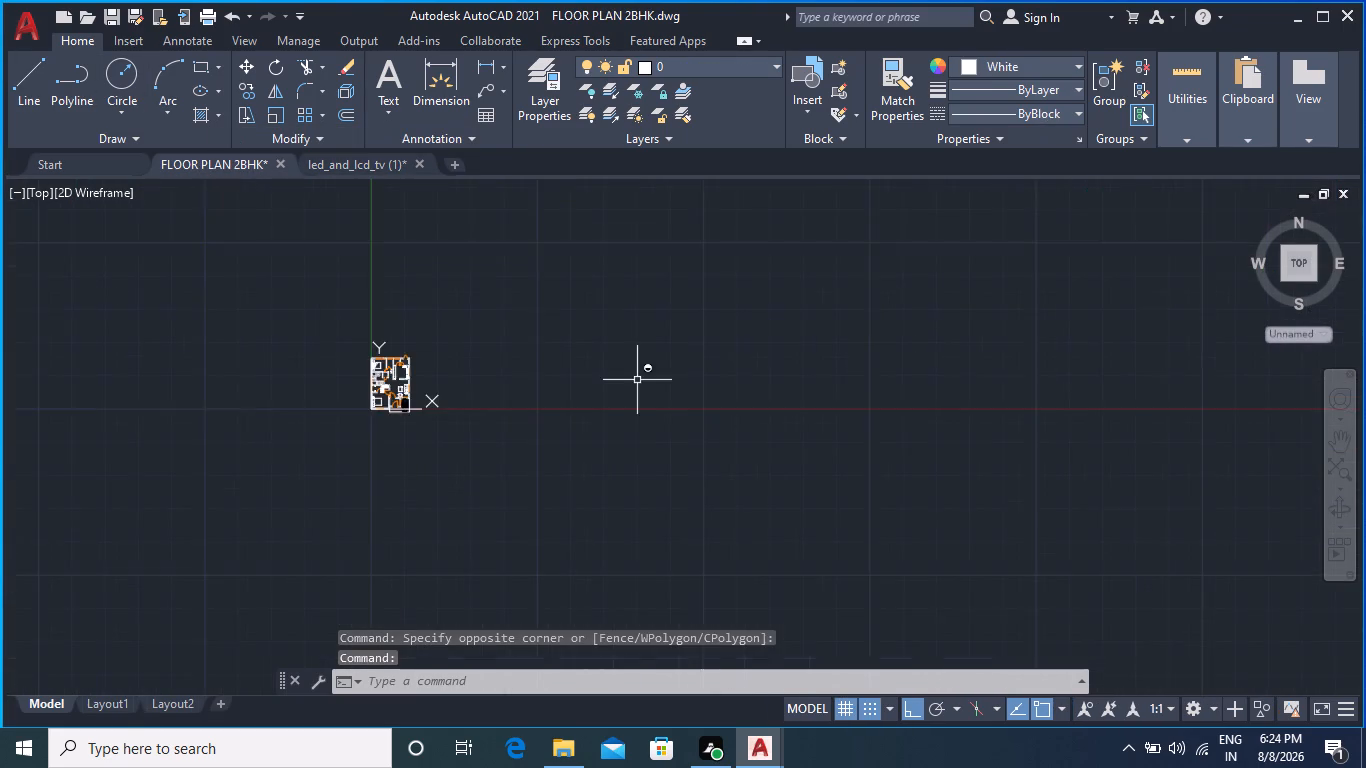
scroll(462, 345, up, 3)
middle_drag(377, 352, 1177, 327)
middle_drag(687, 413, 1146, 252)
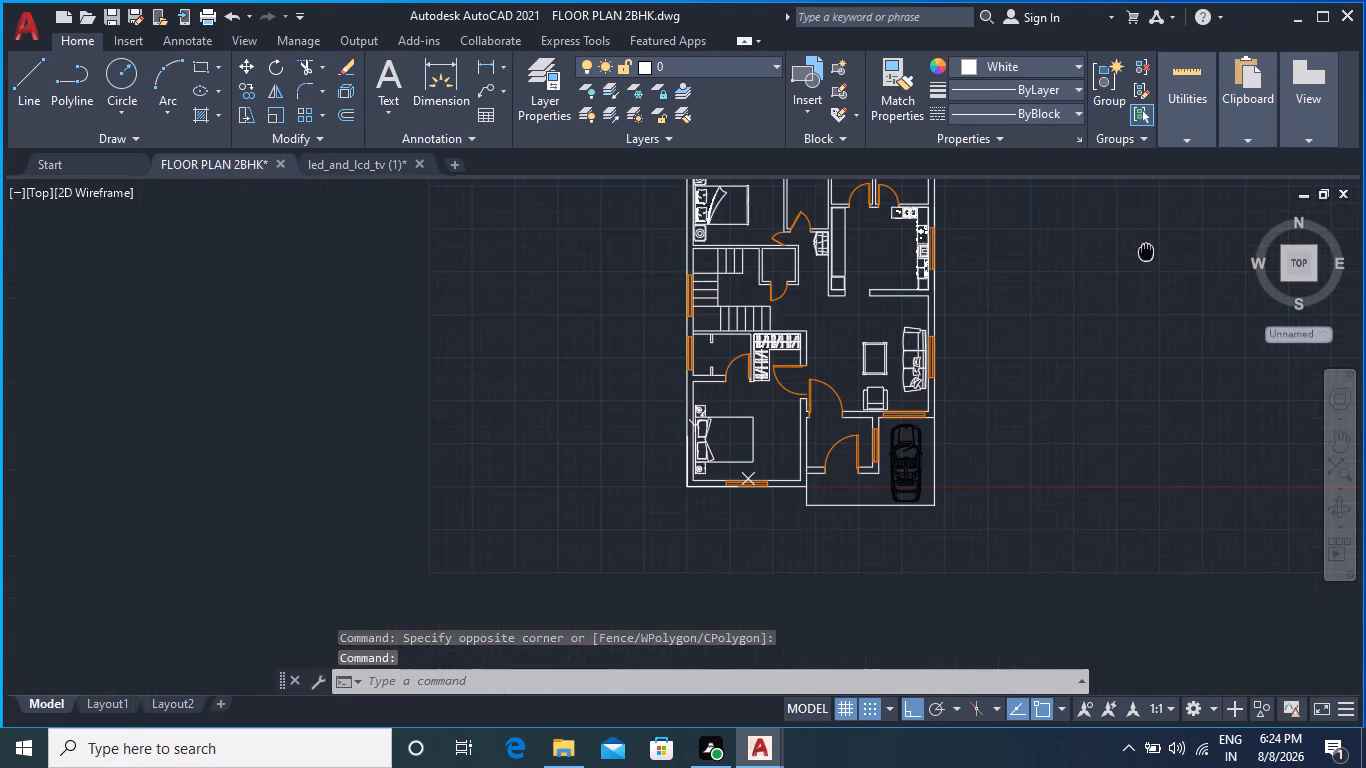
scroll(915, 291, up, 2)
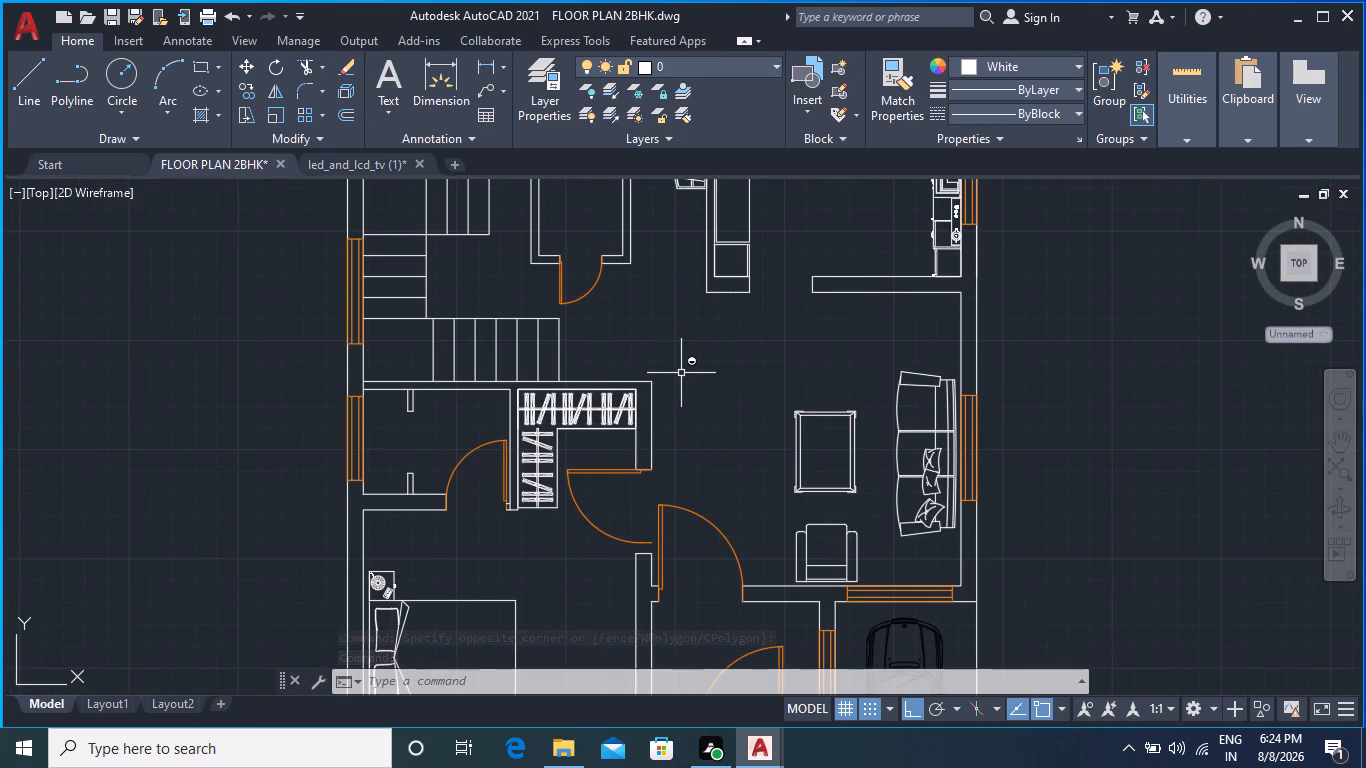
key(ctrl+v)
scroll(677, 428, down, 3)
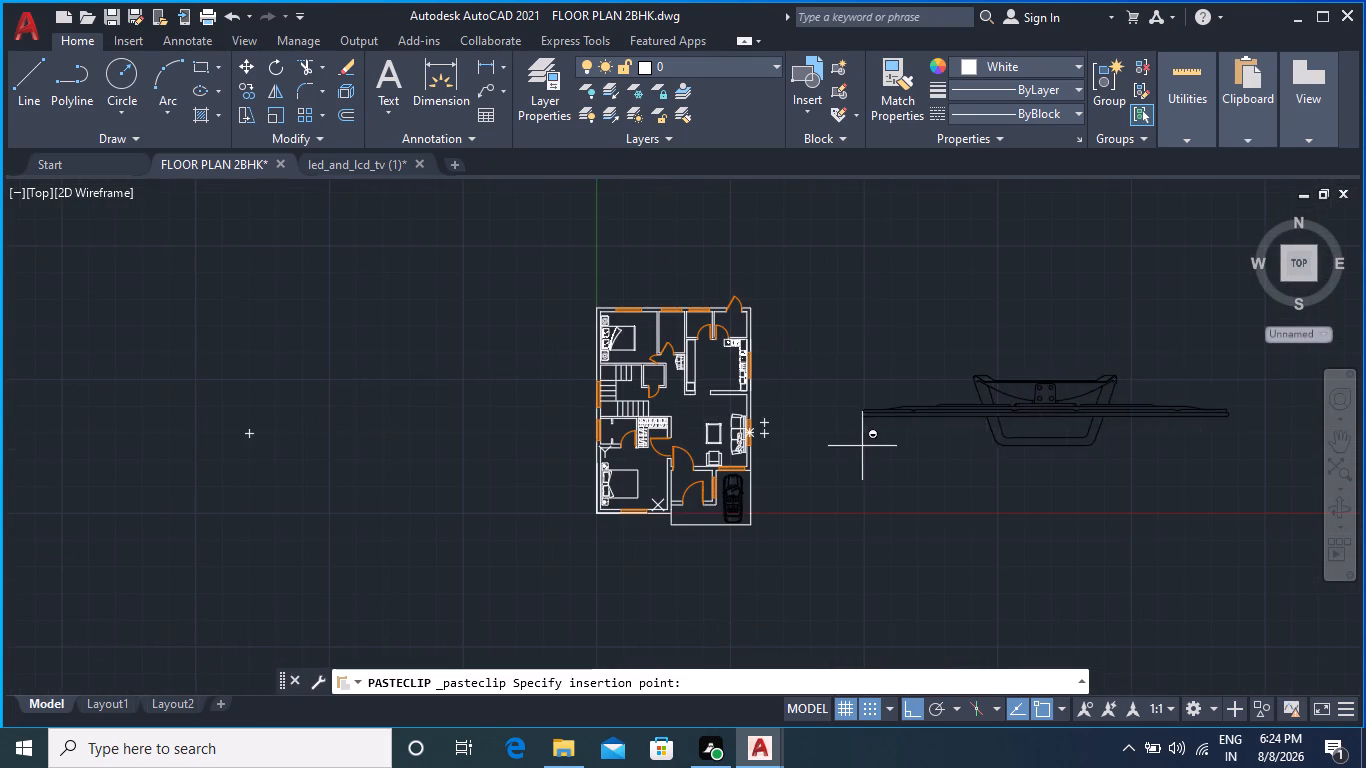
click(816, 439)
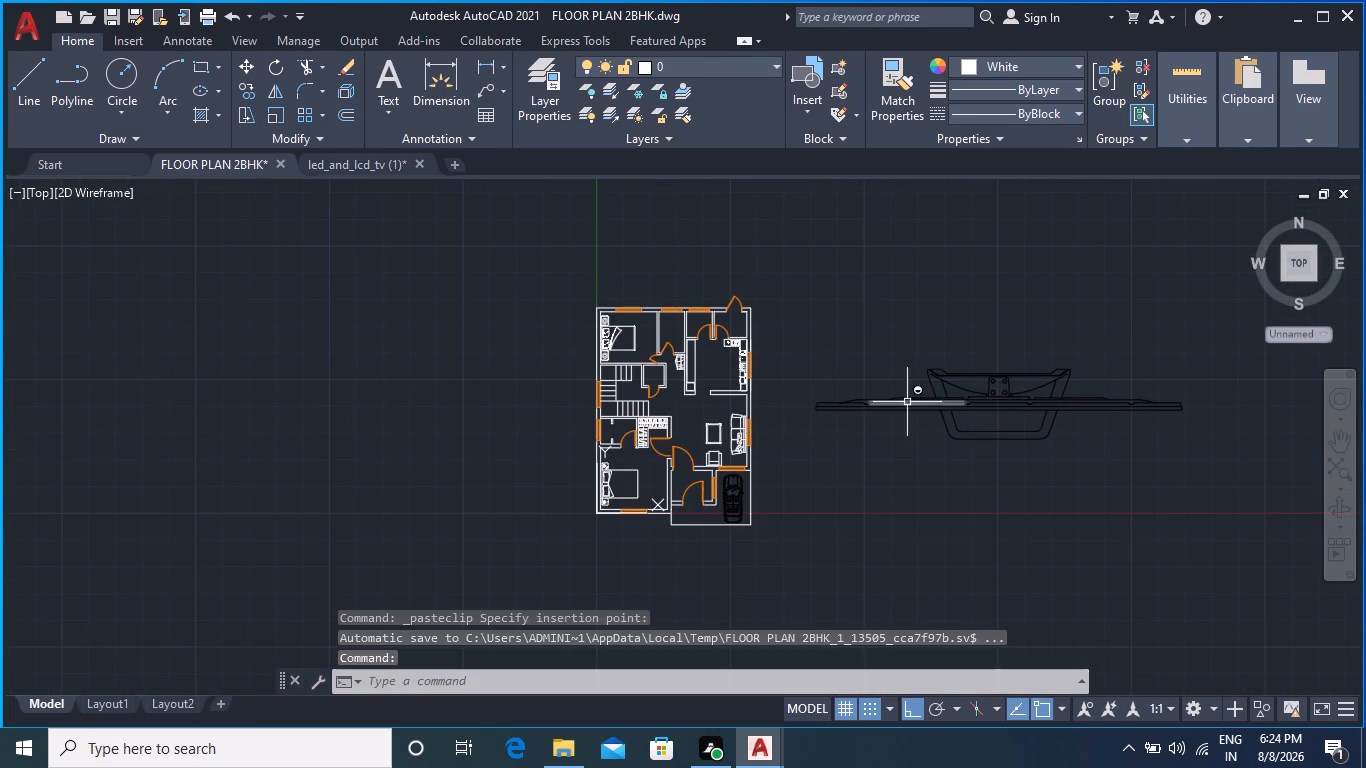
Explode all of the pasted television's geometry east of the floor plan.
click(796, 294)
click(1245, 530)
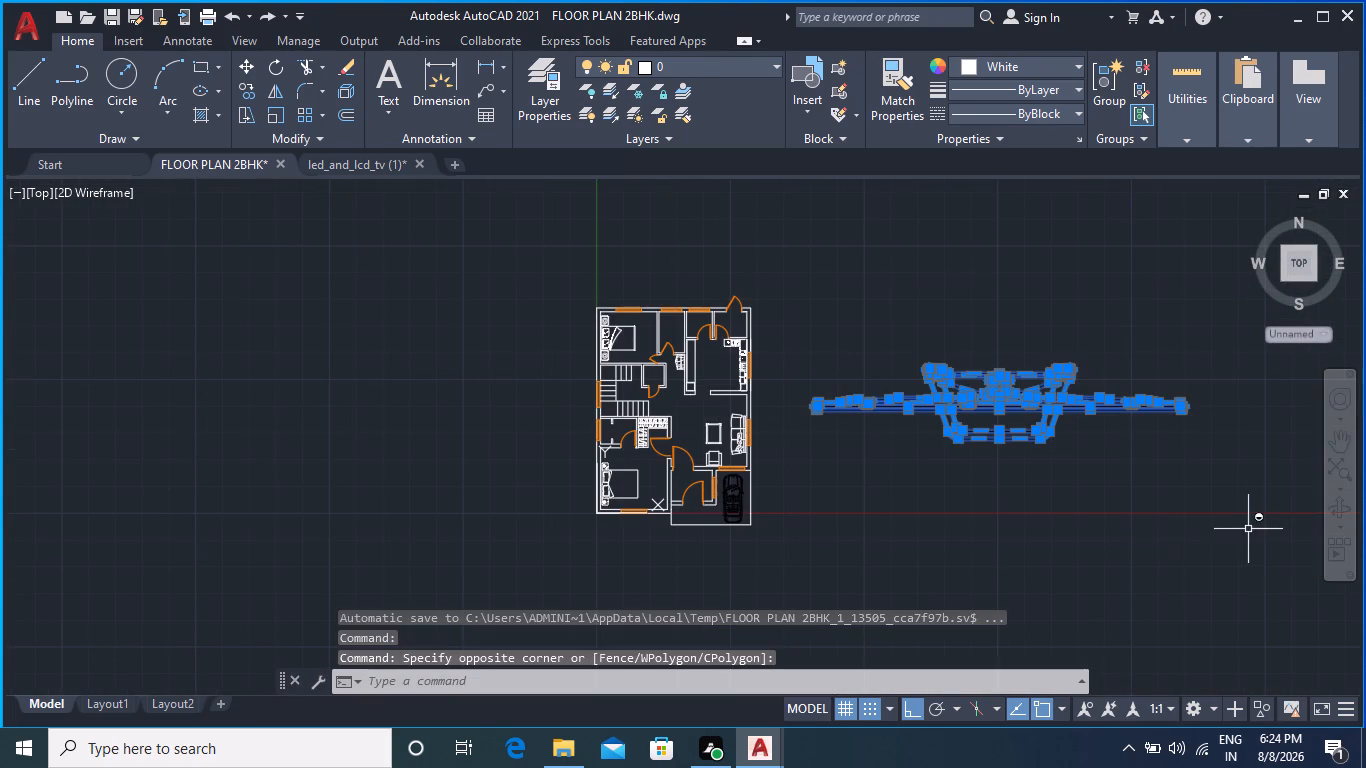
key(x)
key(Return)
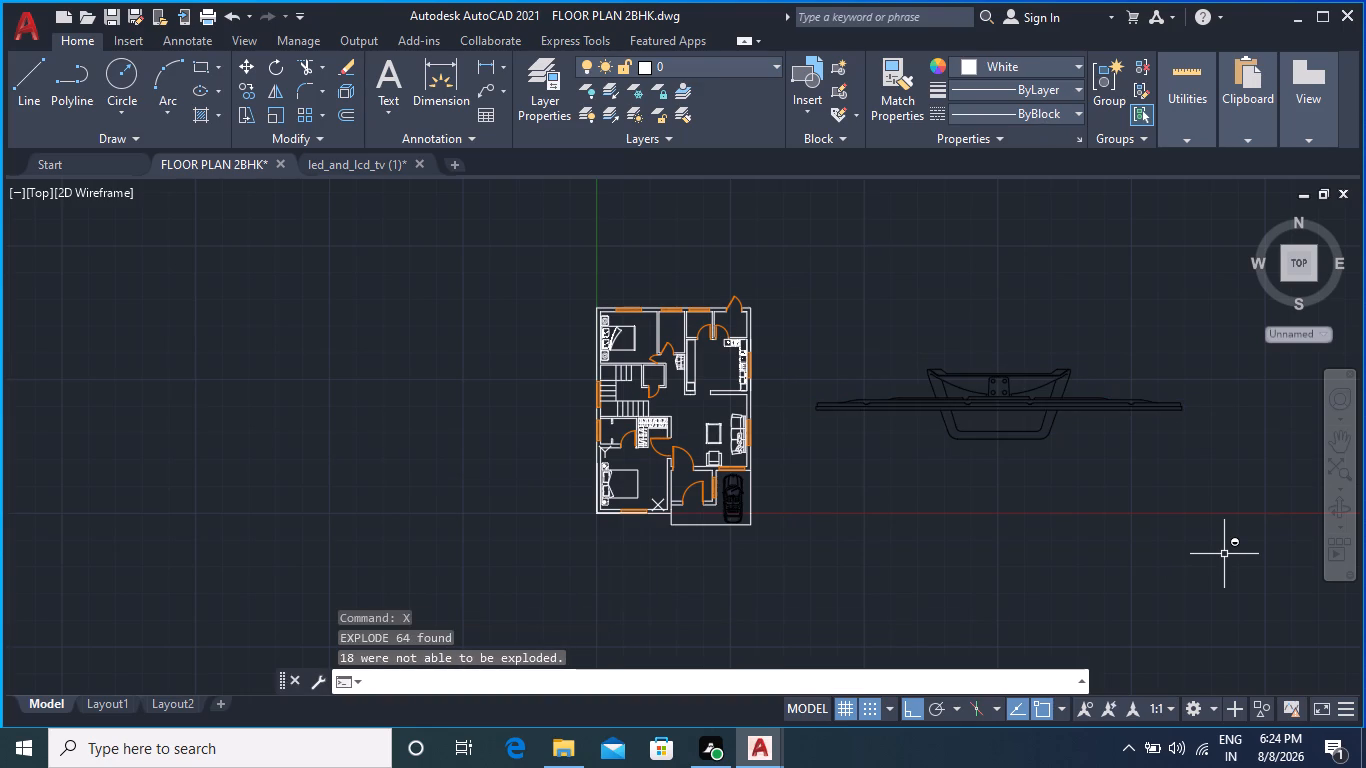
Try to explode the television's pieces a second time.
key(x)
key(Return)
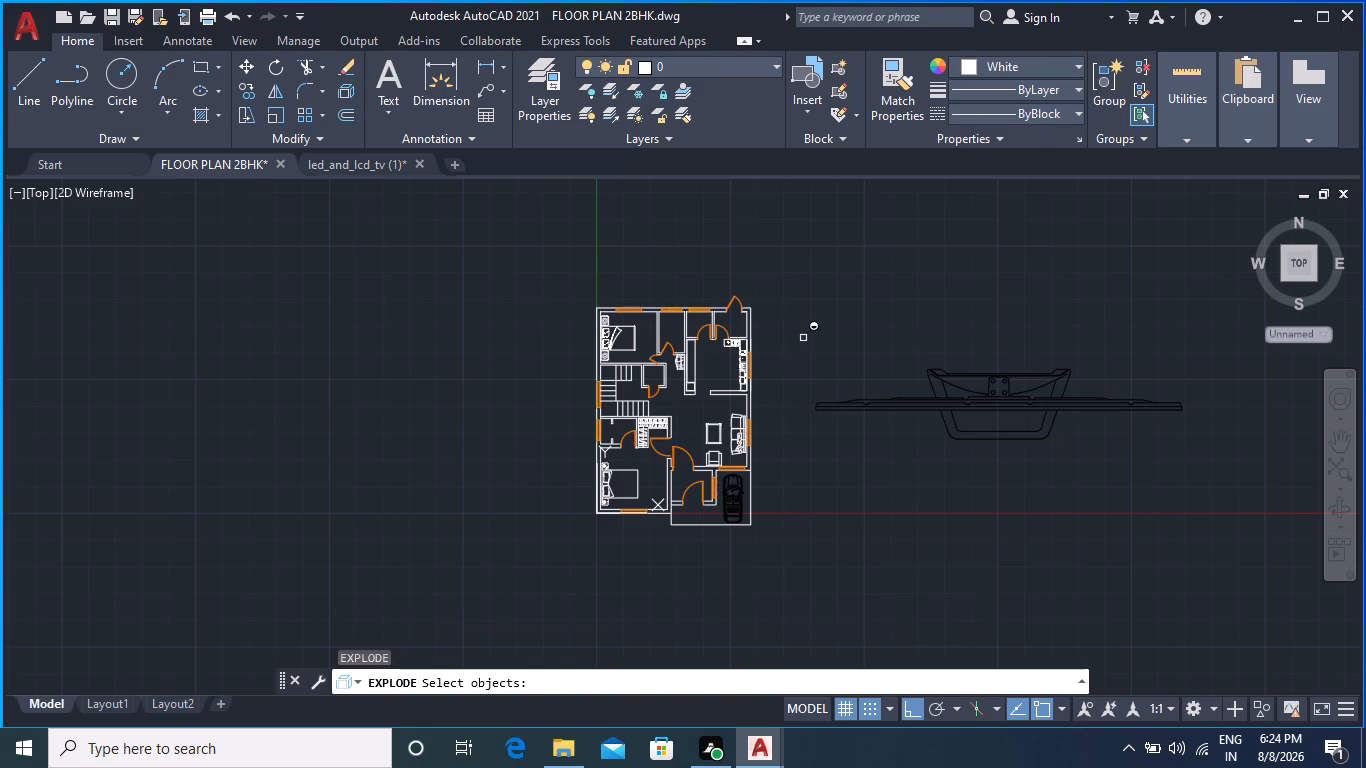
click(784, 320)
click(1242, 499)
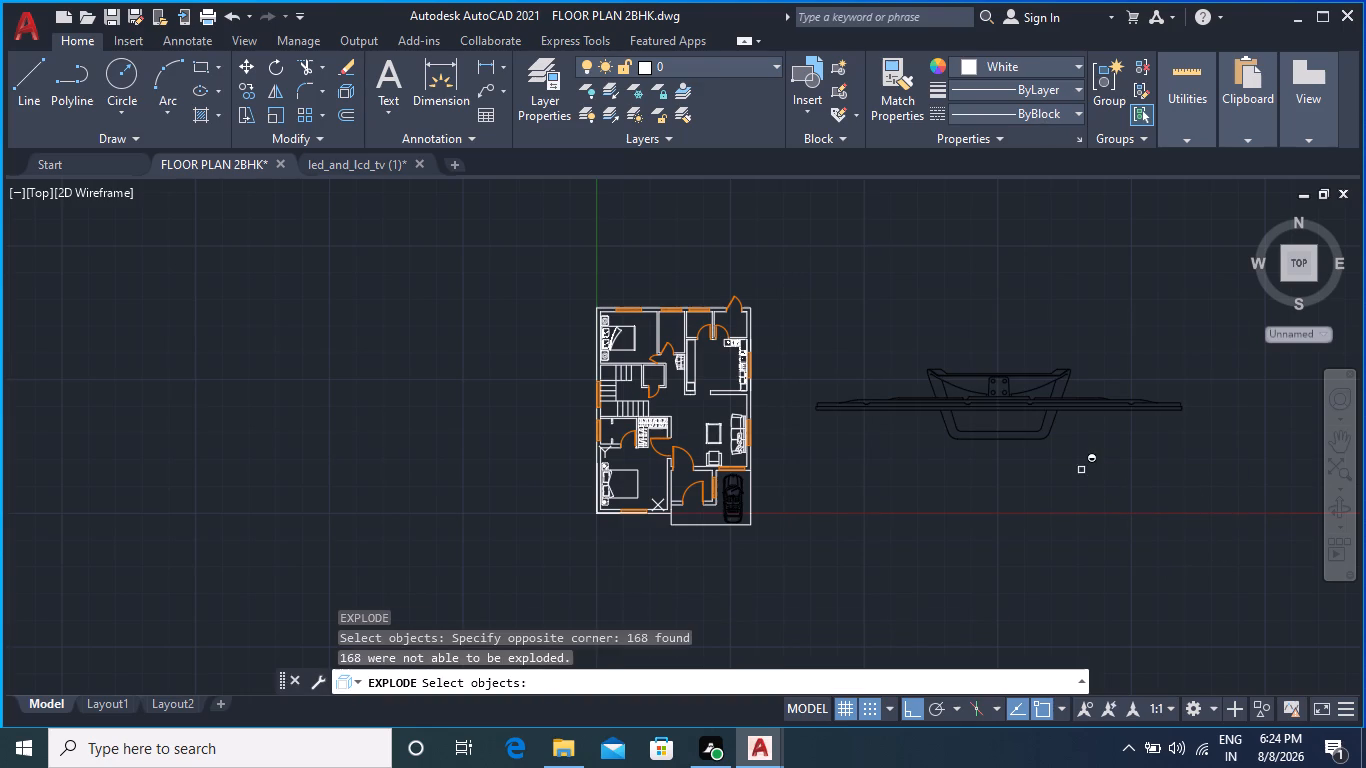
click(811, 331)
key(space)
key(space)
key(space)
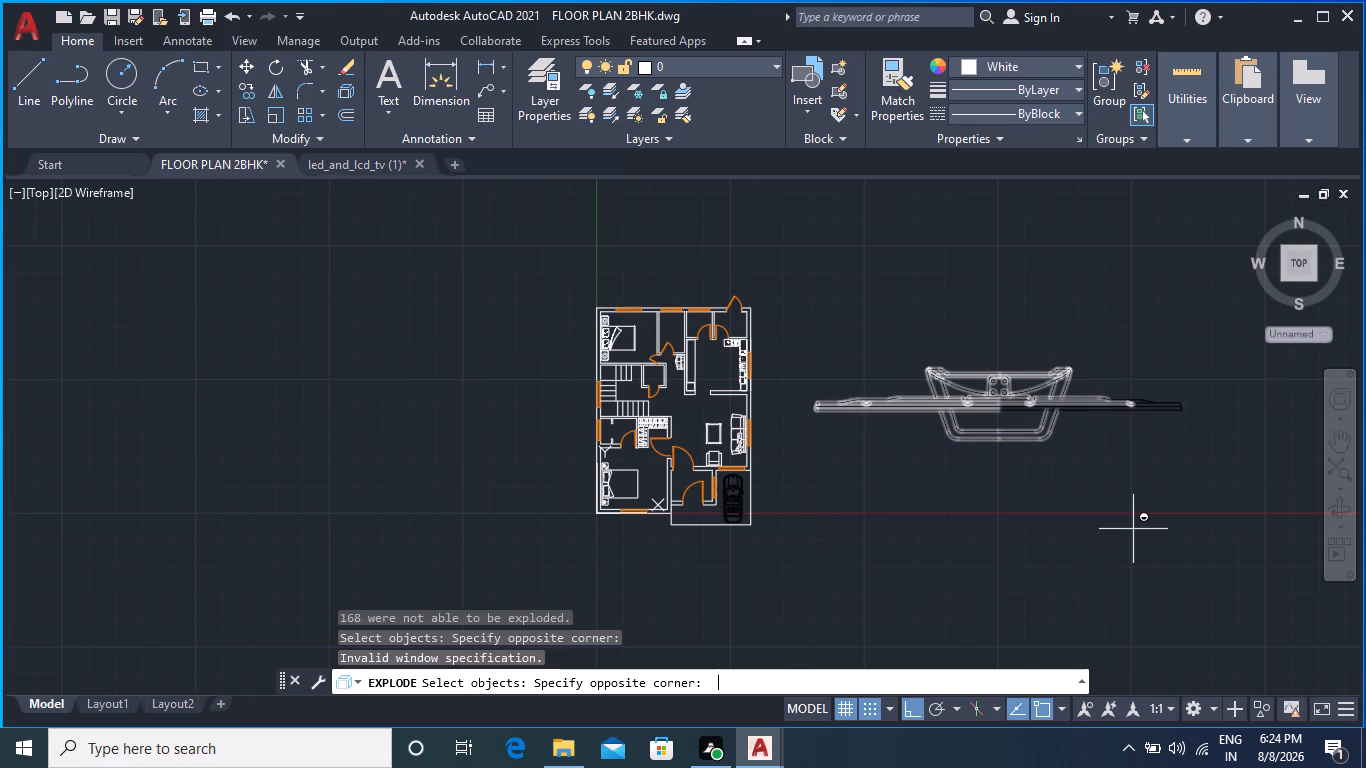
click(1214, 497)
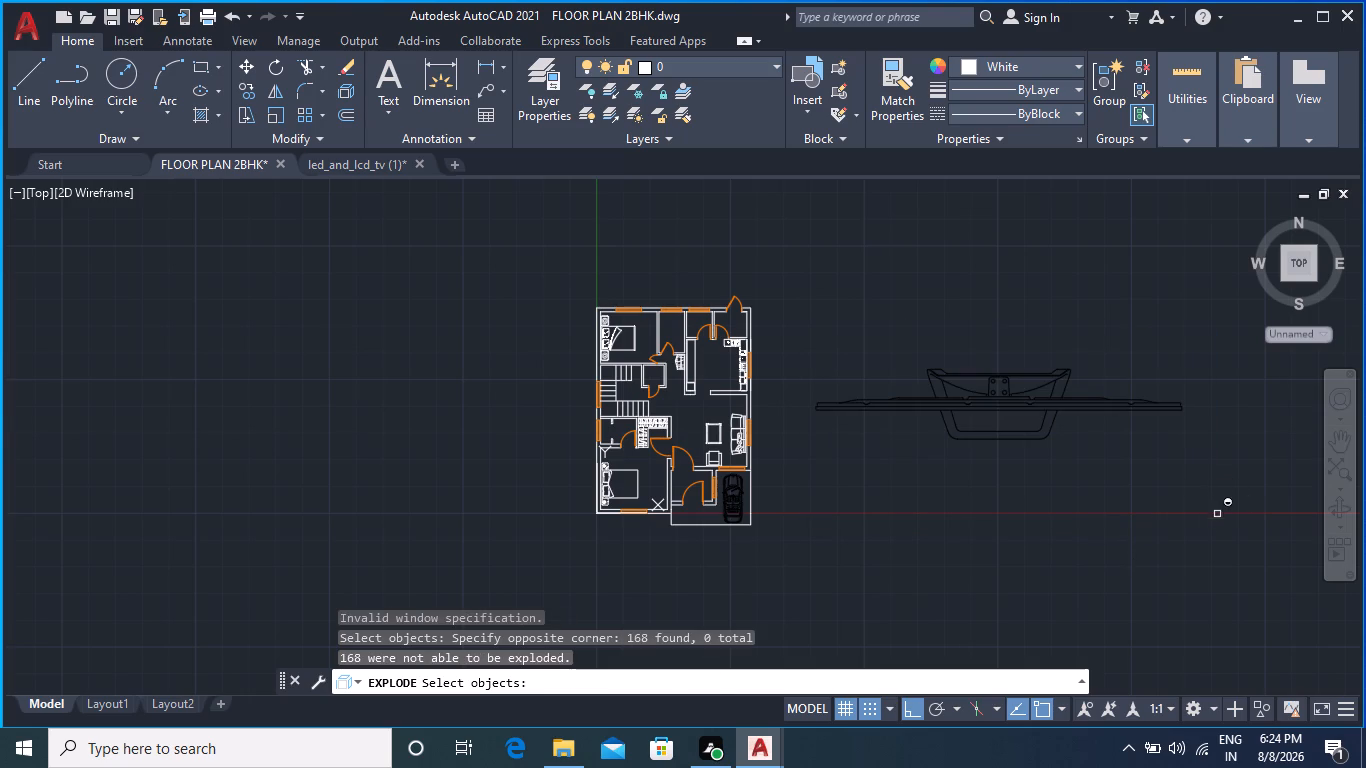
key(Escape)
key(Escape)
Combine all of the television's pieces into one group.
click(801, 312)
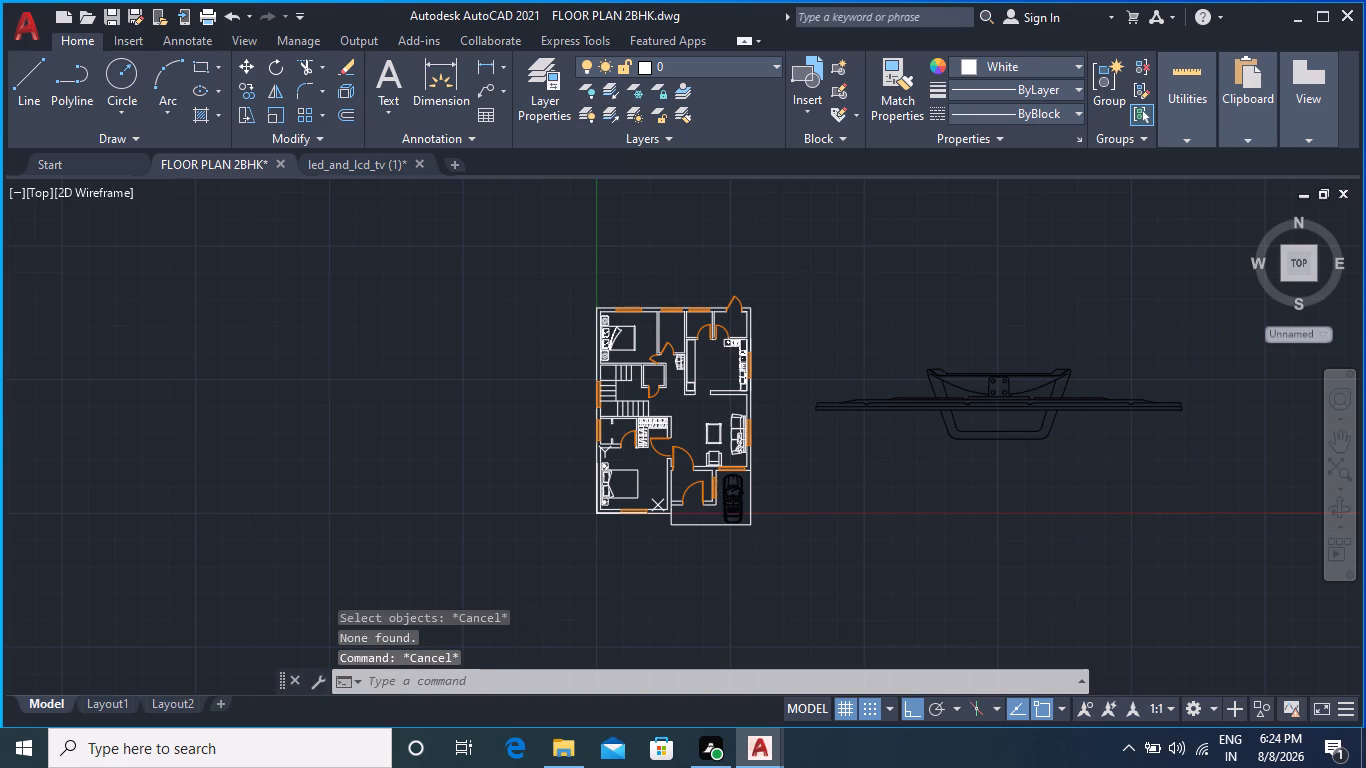
click(1271, 532)
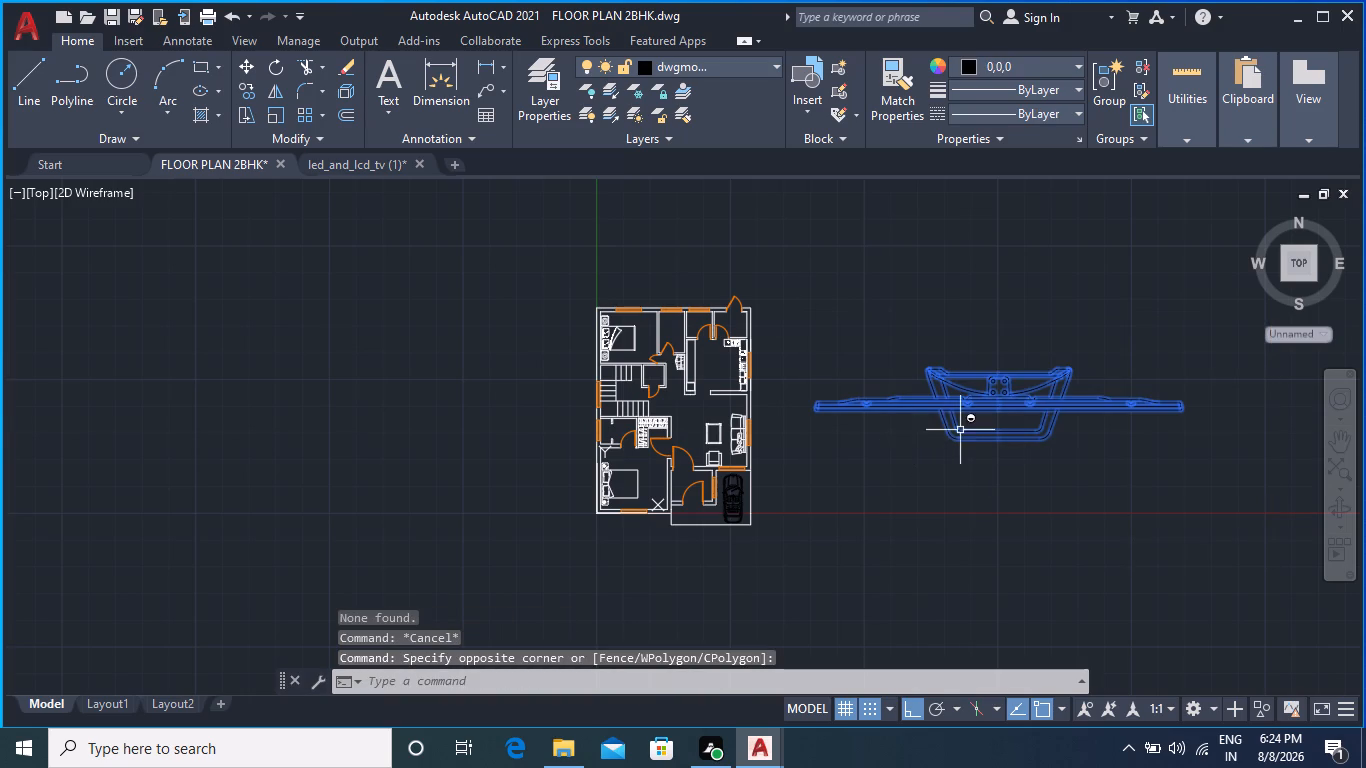
right_click(952, 402)
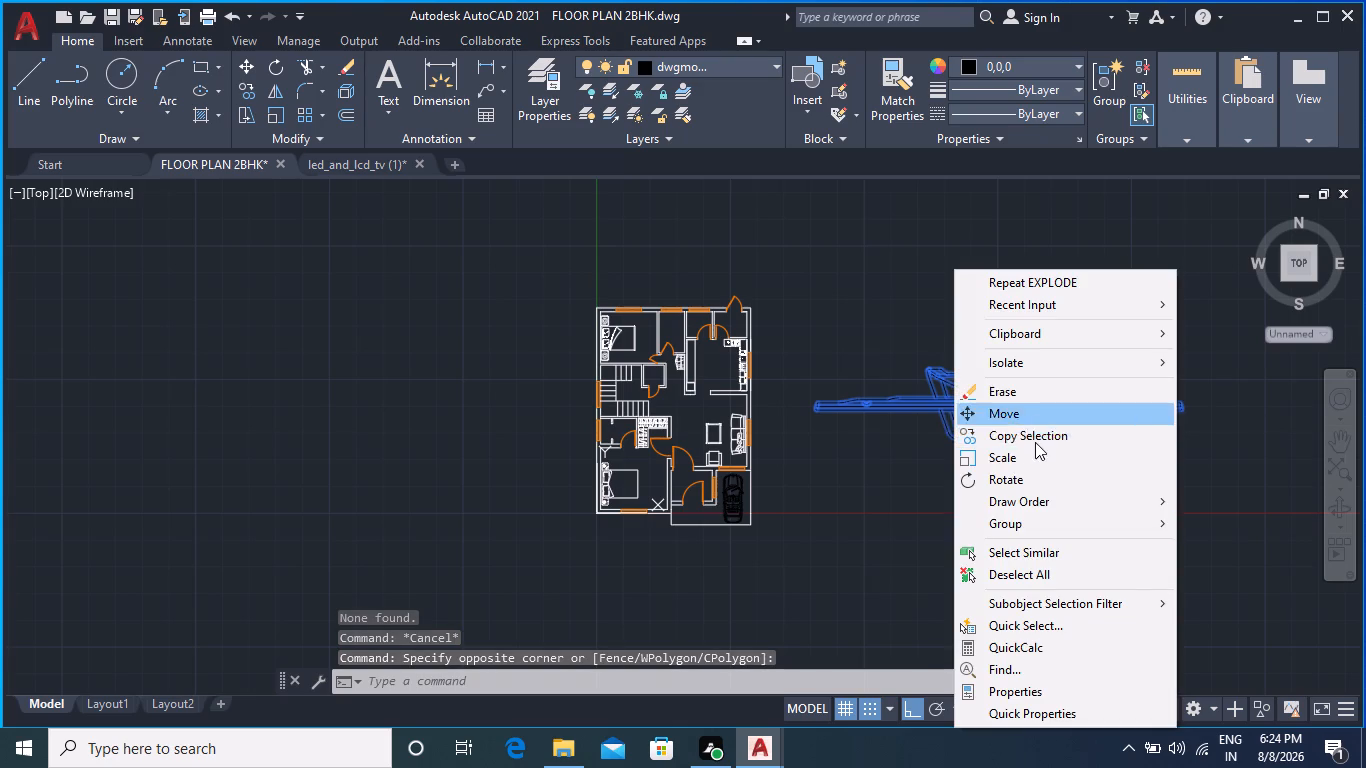
click(1036, 521)
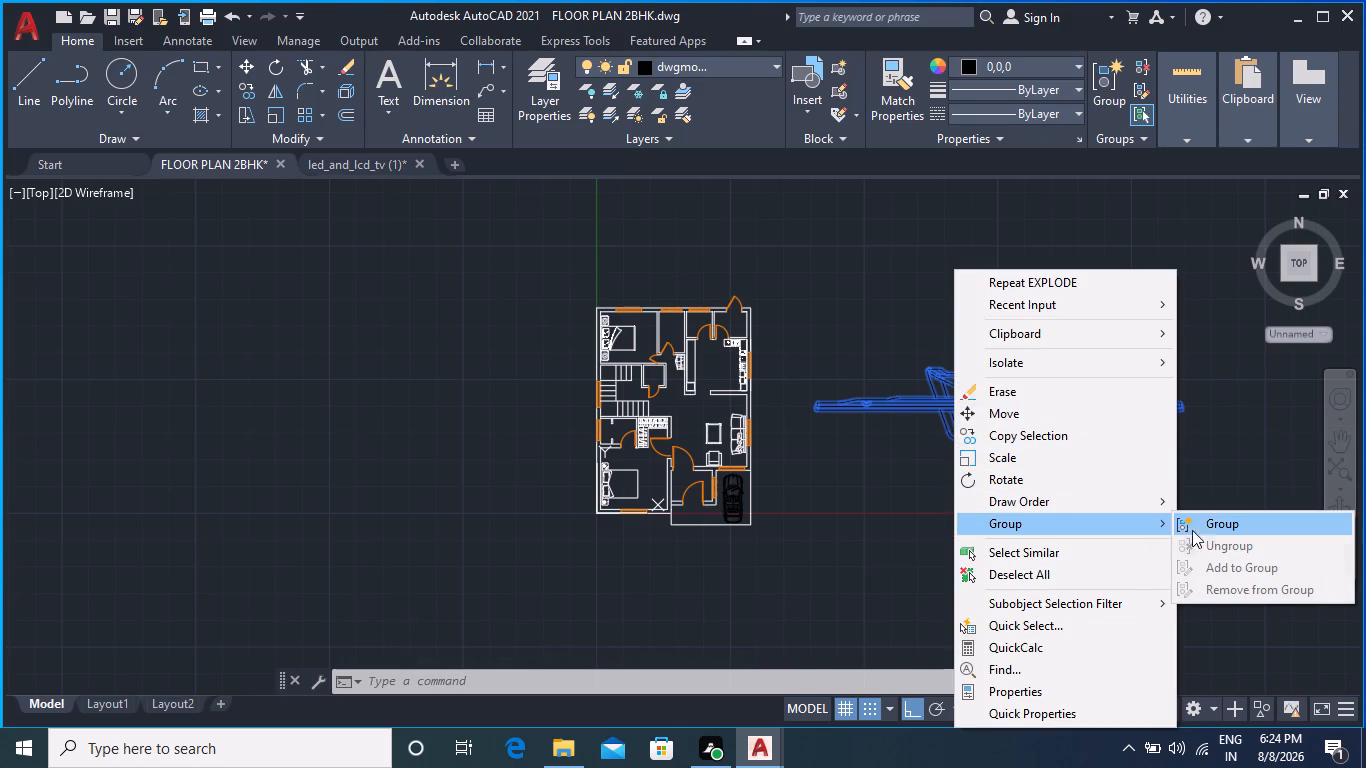
click(1206, 527)
Scale the television group freehand from its west end to about one third of its size.
click(797, 304)
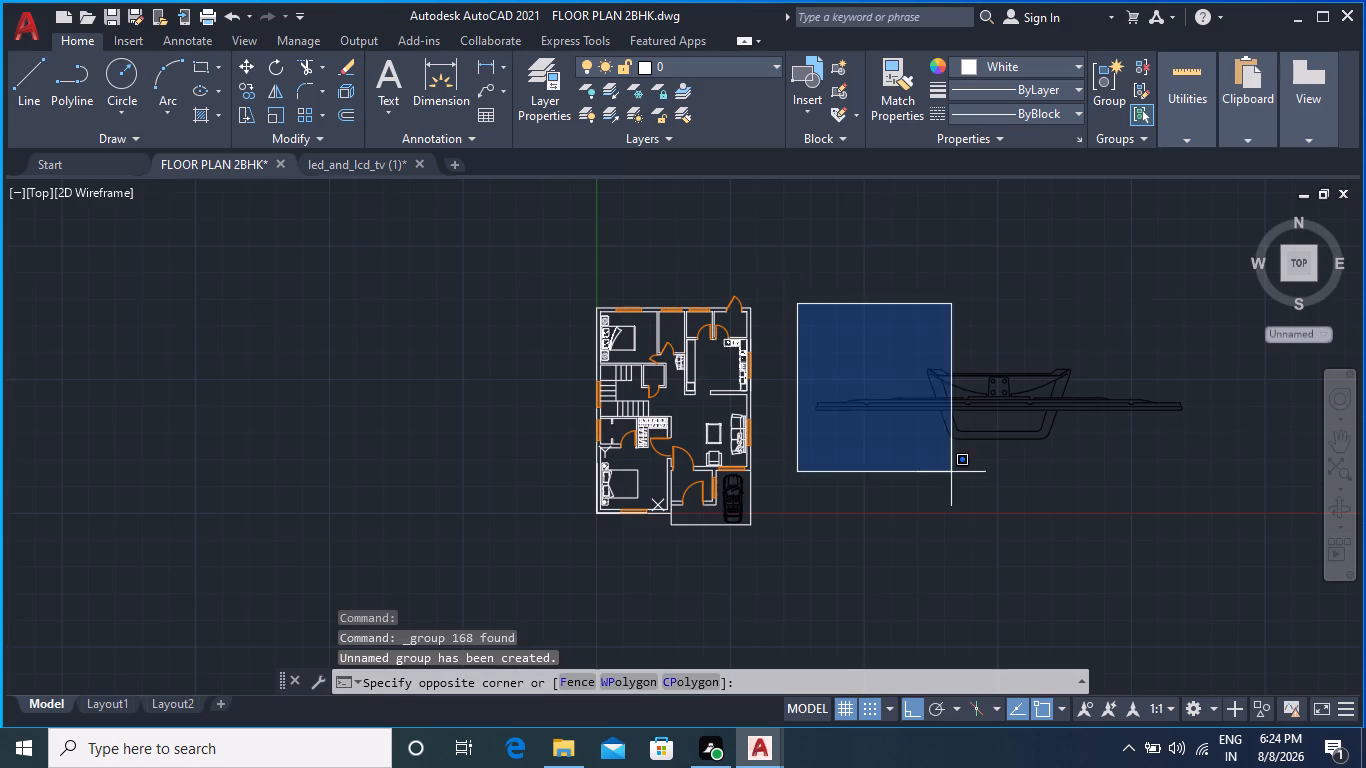
click(1237, 550)
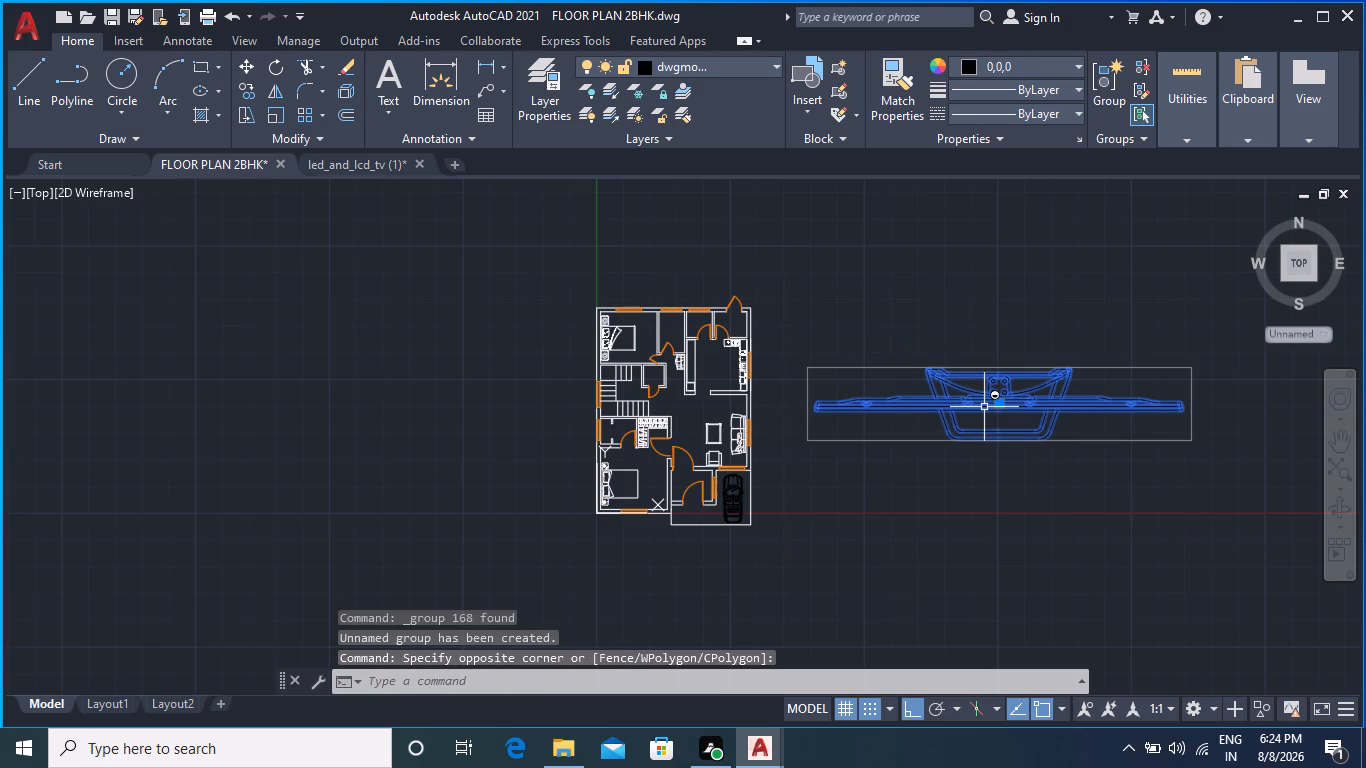
right_click(984, 407)
click(1025, 460)
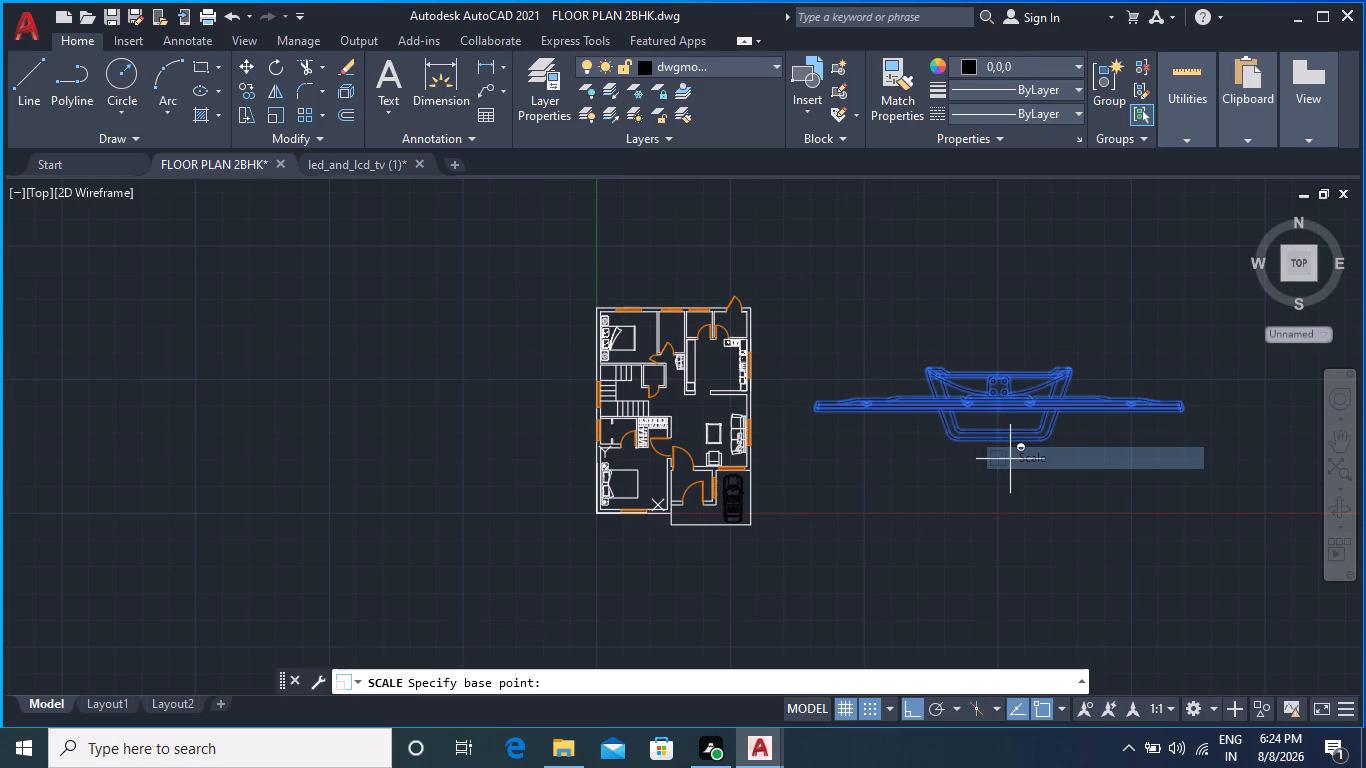
click(811, 415)
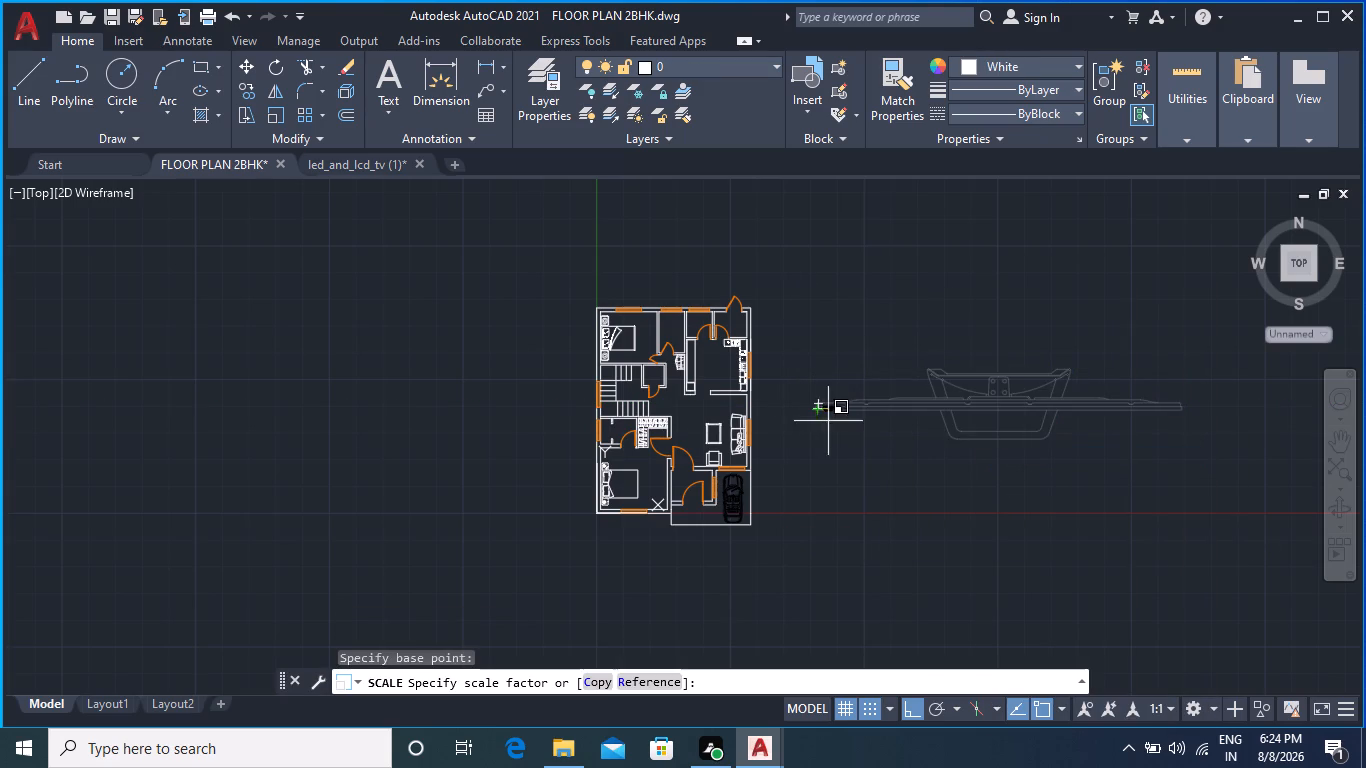
click(876, 430)
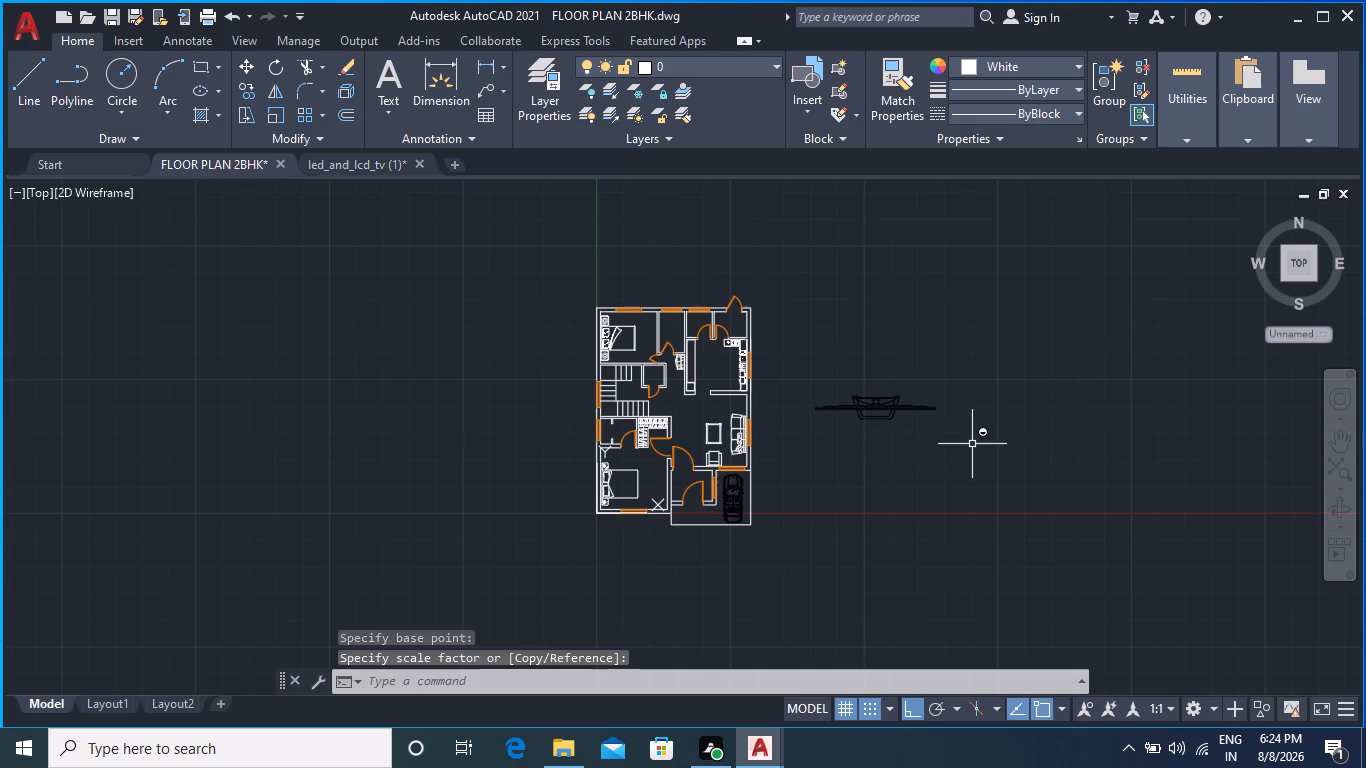
Draw a 4" horizontal reference line just below the west end of the television.
scroll(896, 427, up, 2)
middle_drag(881, 439, 1024, 447)
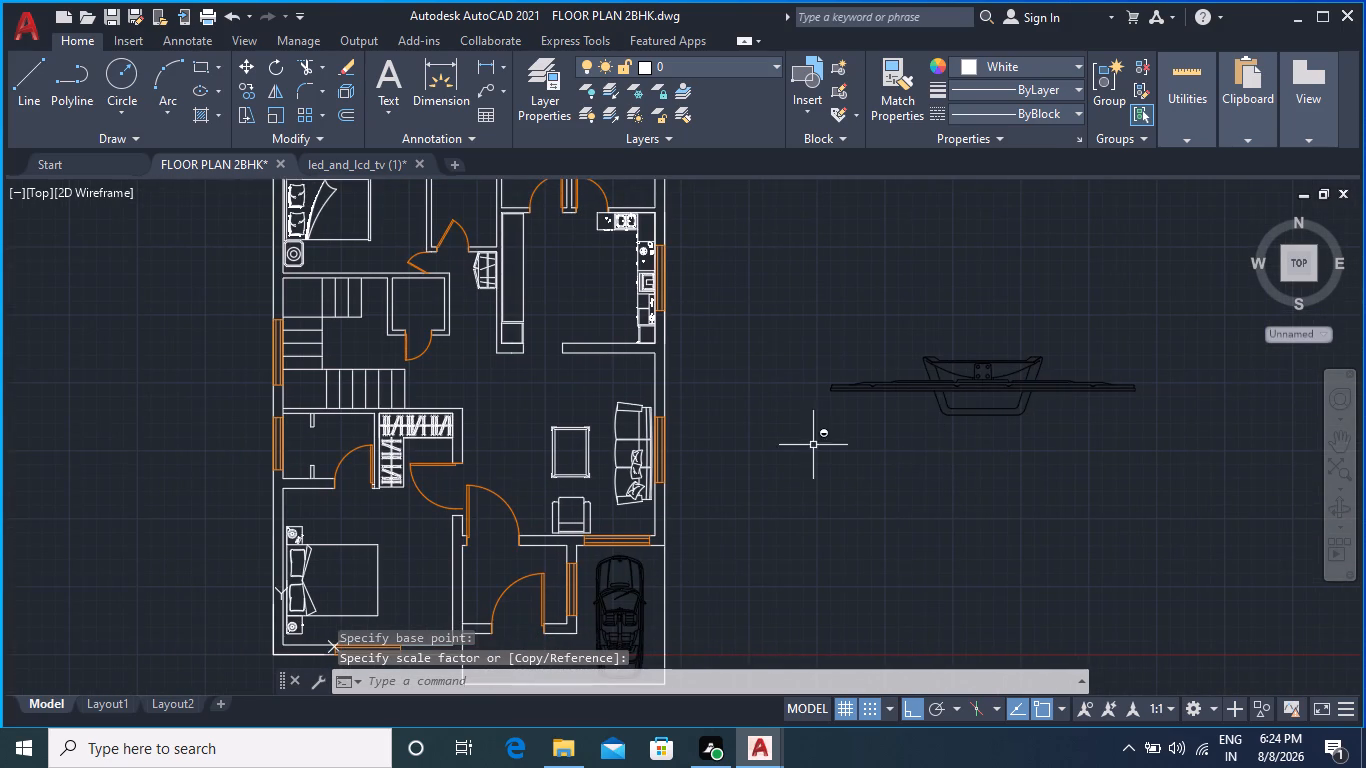
middle_drag(812, 443, 908, 414)
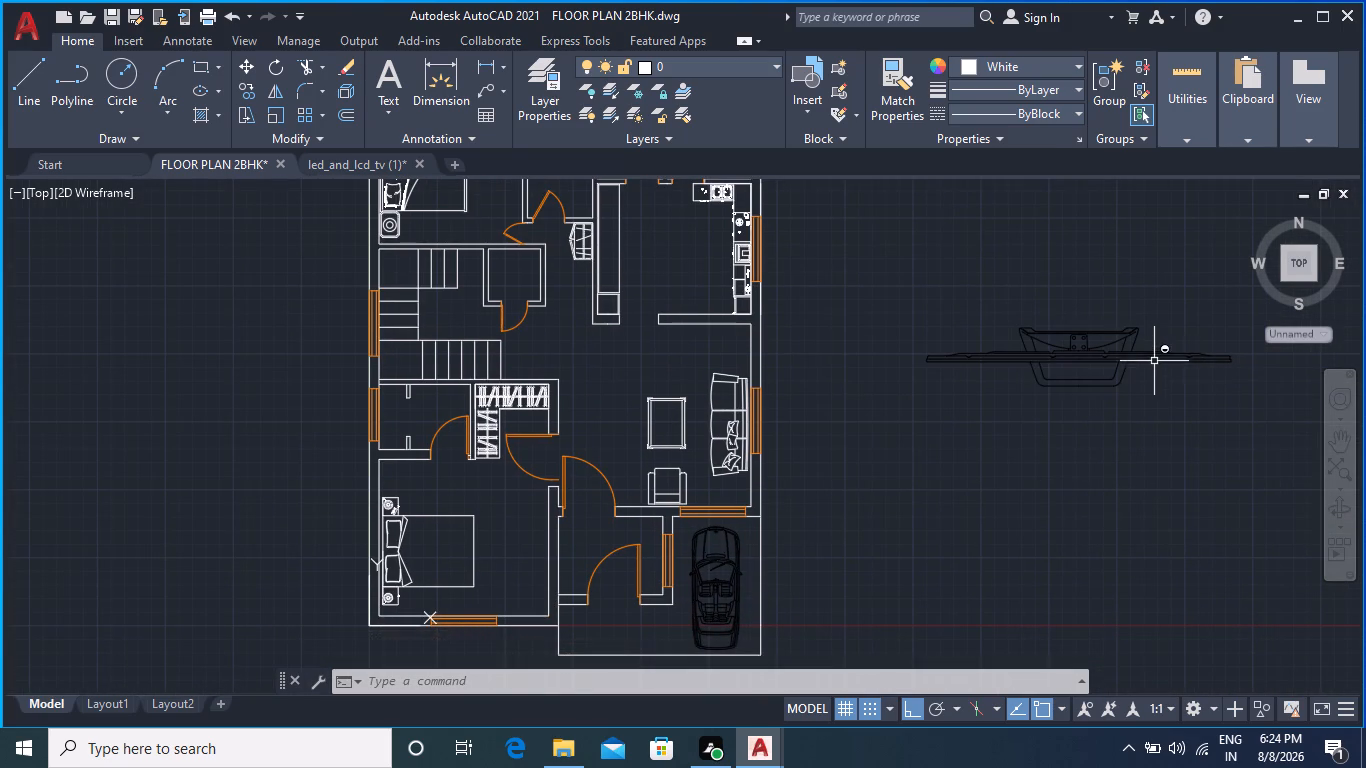
middle_drag(1130, 433, 995, 380)
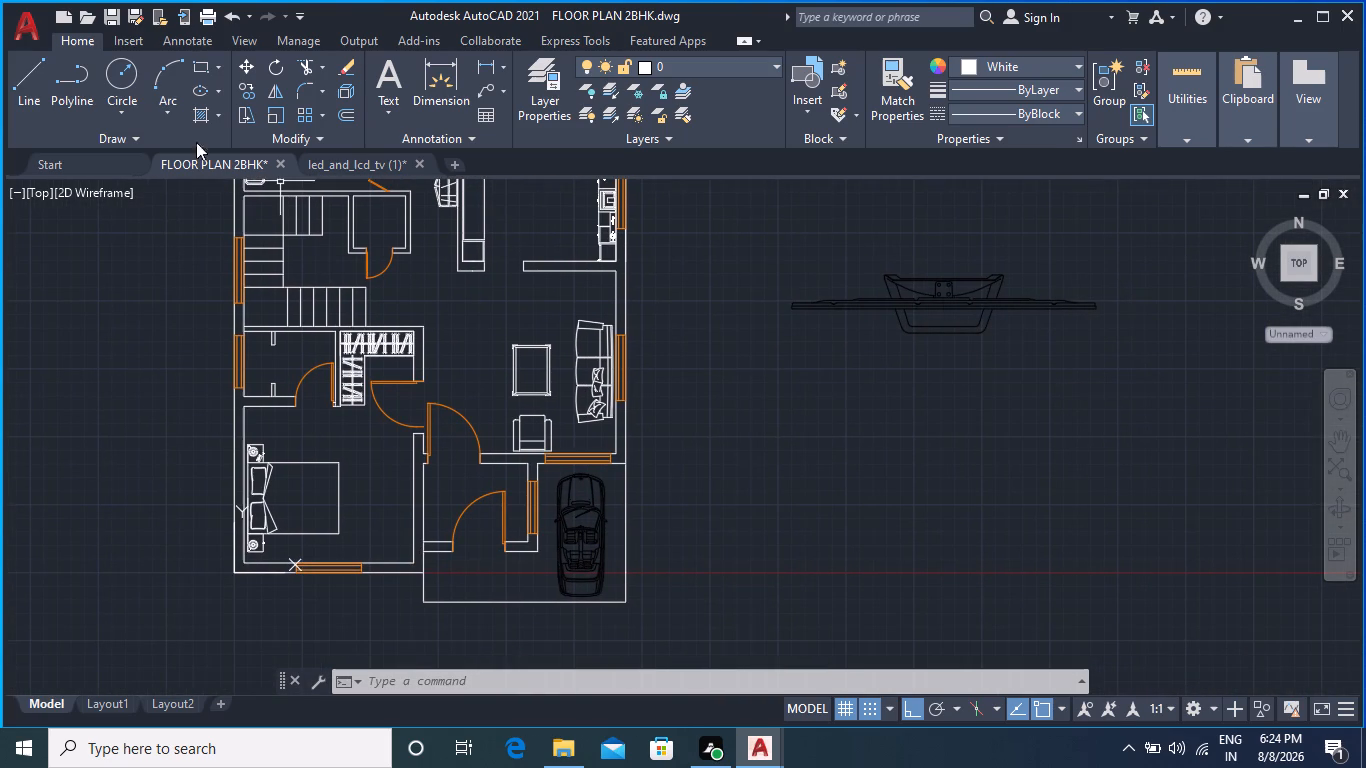
click(37, 92)
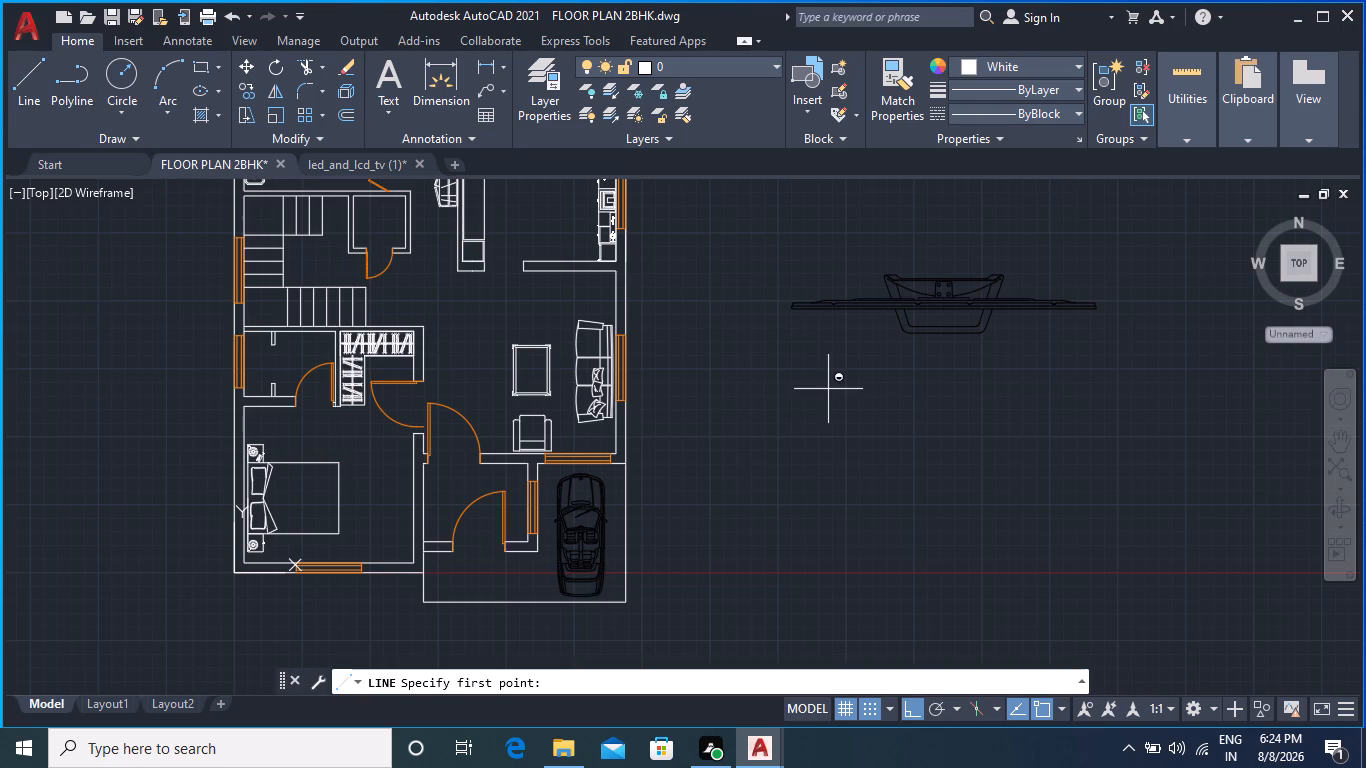
click(803, 370)
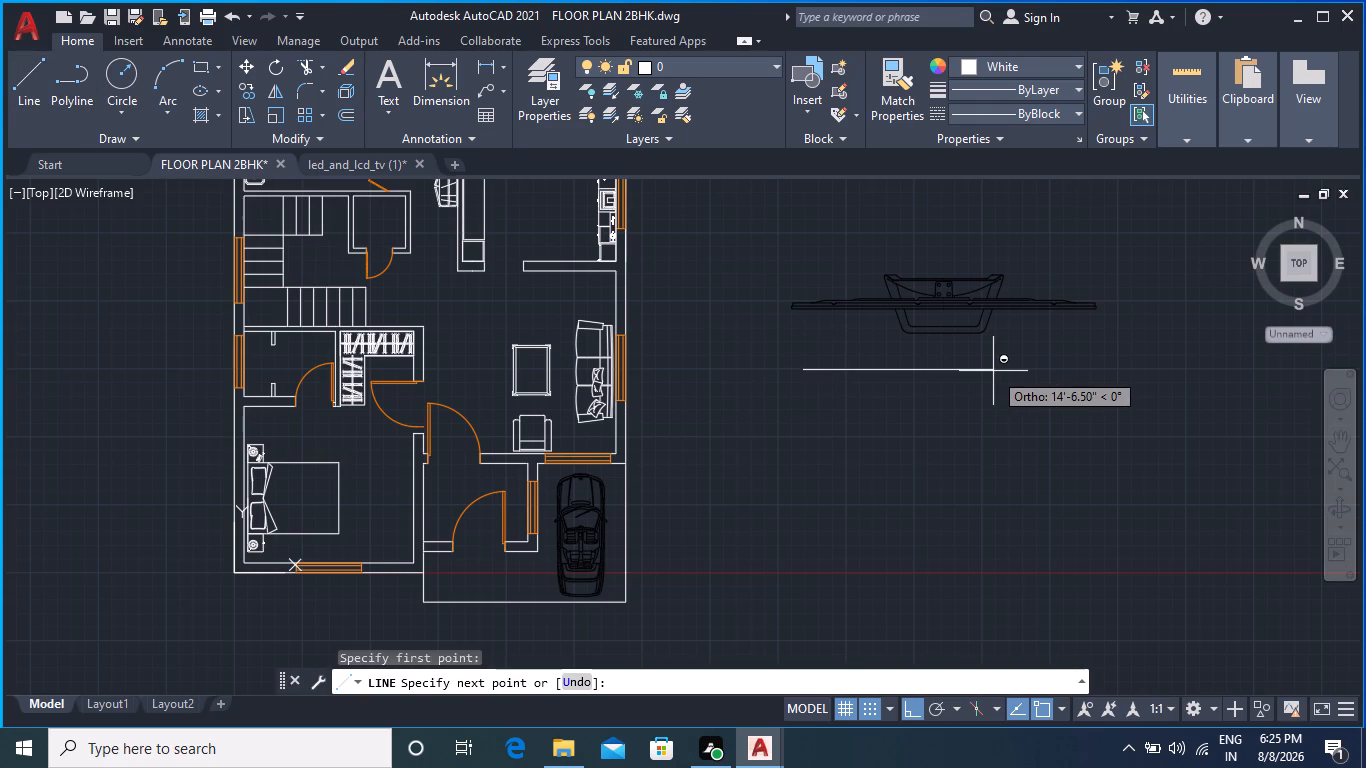
key(4)
key(shift+quotedbl)
key(Return)
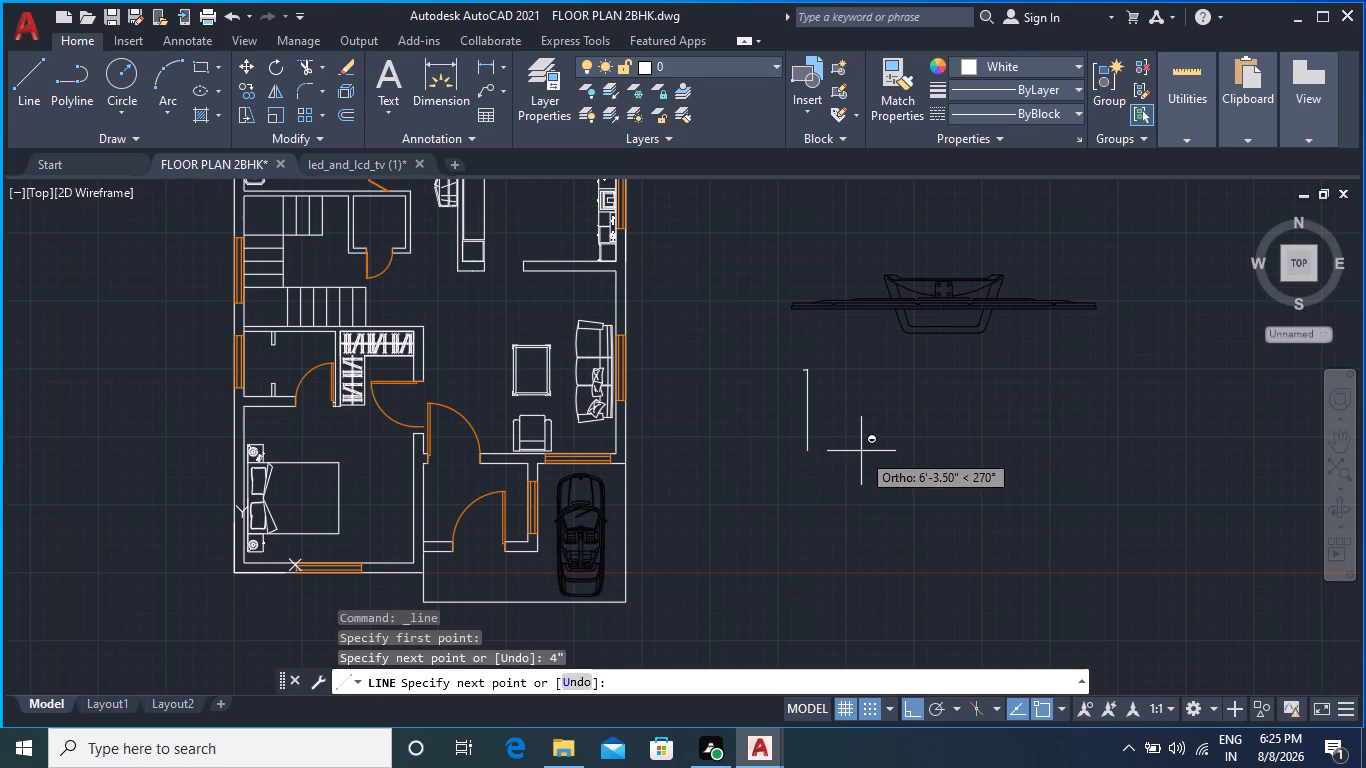
key(Return)
scroll(806, 360, up, 3)
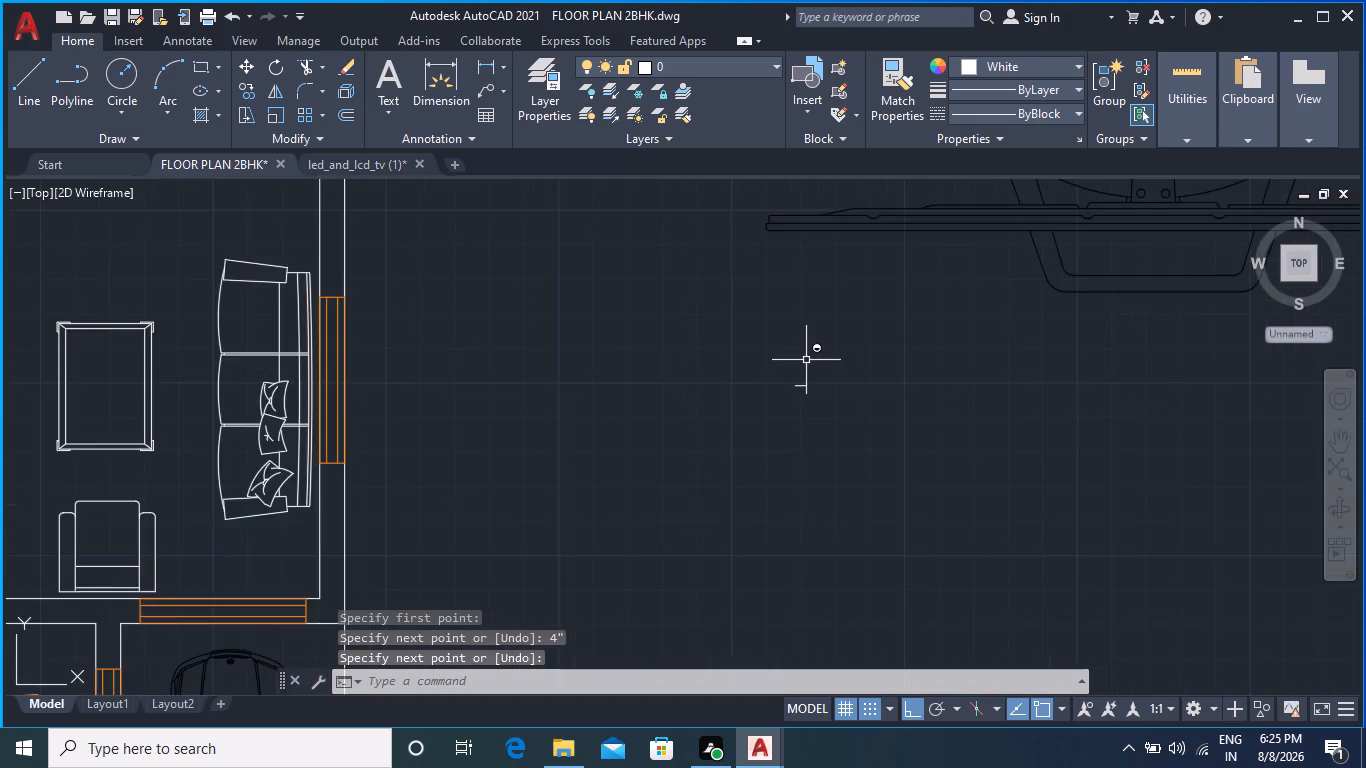
scroll(827, 382, down, 2)
middle_drag(833, 383, 864, 387)
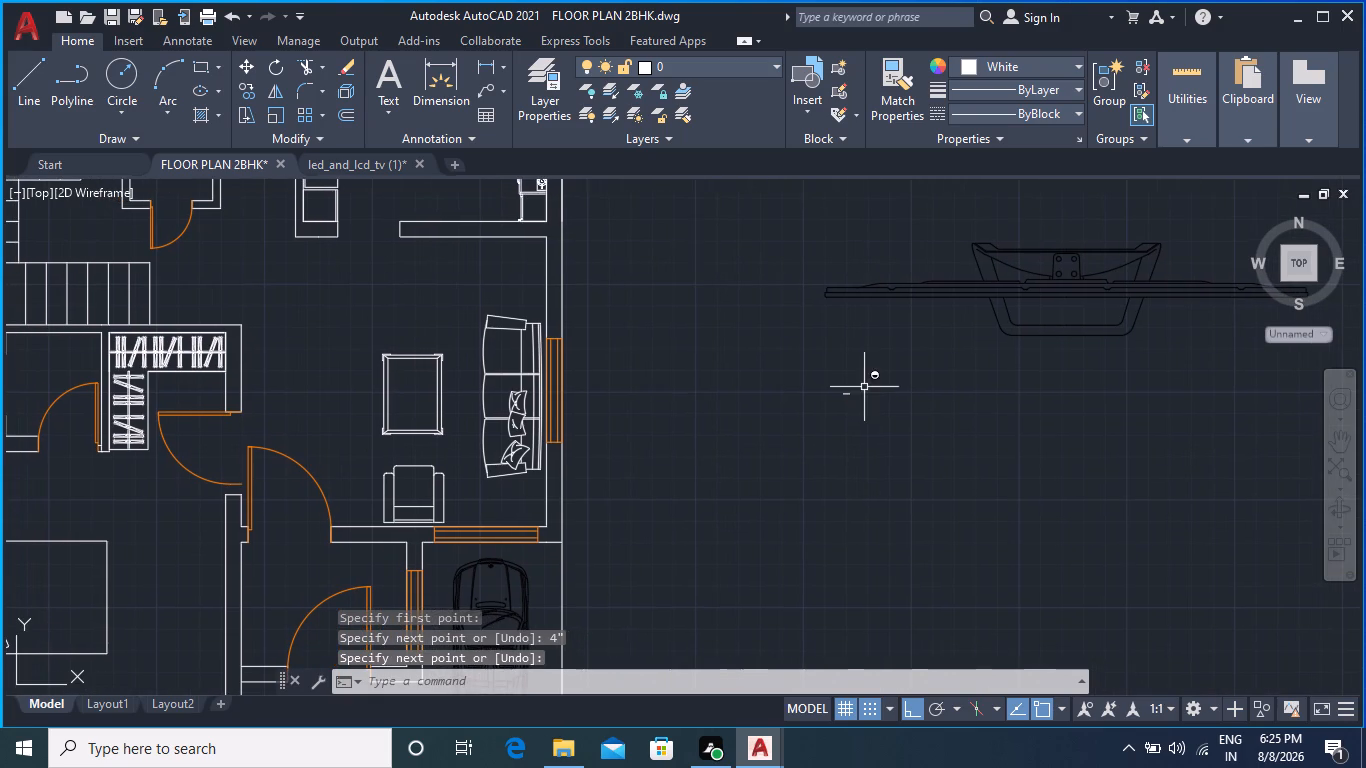
Delete the 4" reference line below the west end of the television.
click(809, 371)
click(883, 434)
key(Delete)
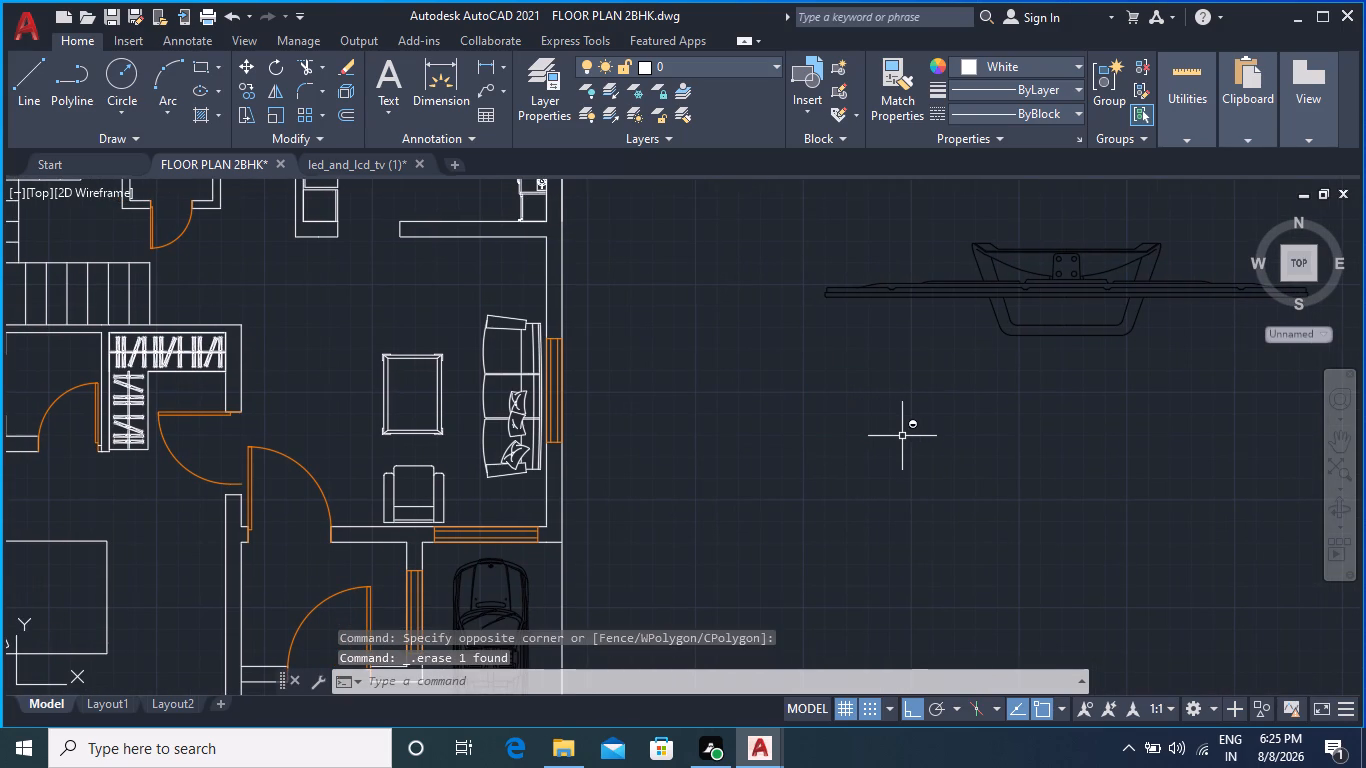
Draw a horizontal line from the midpoint of the foot of the northwest bedroom's bed to the room's east wall.
scroll(930, 388, down, 1)
middle_drag(934, 392, 832, 406)
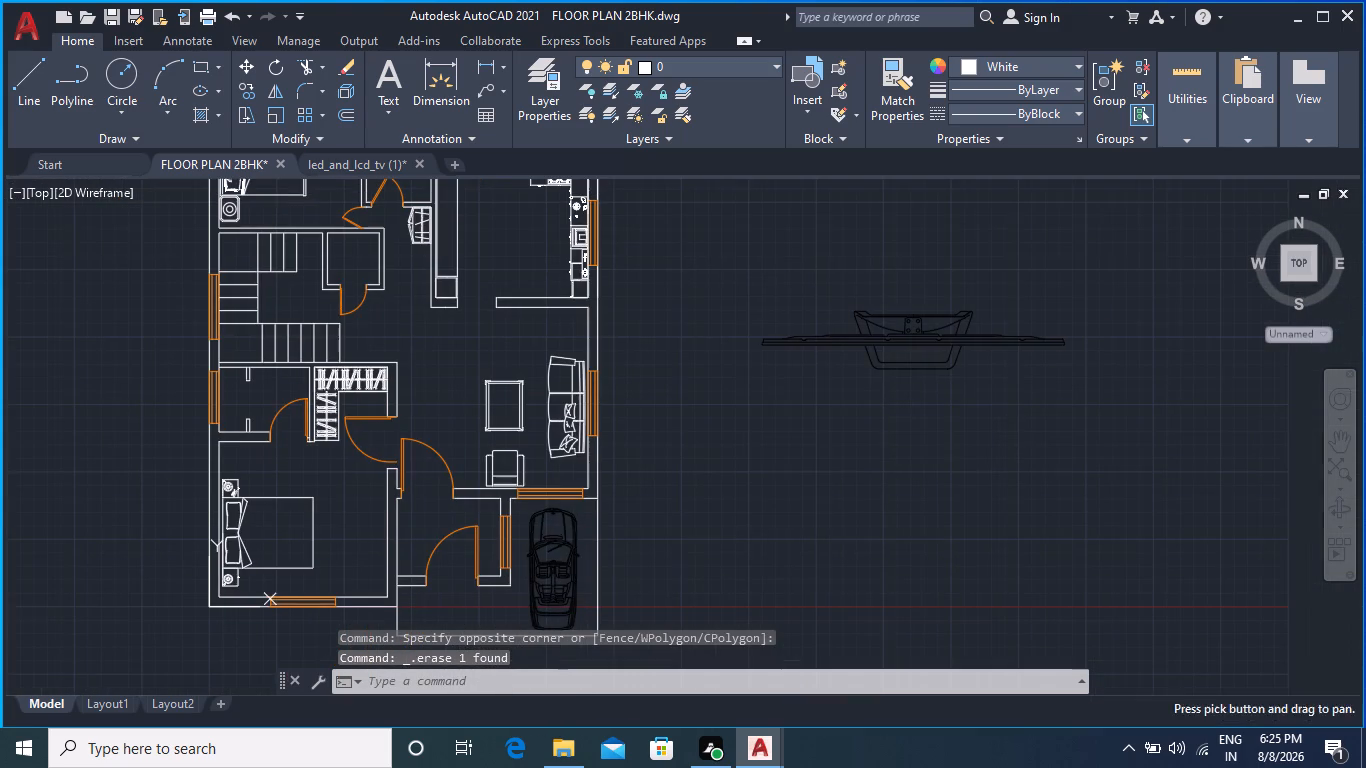
middle_drag(706, 321, 952, 398)
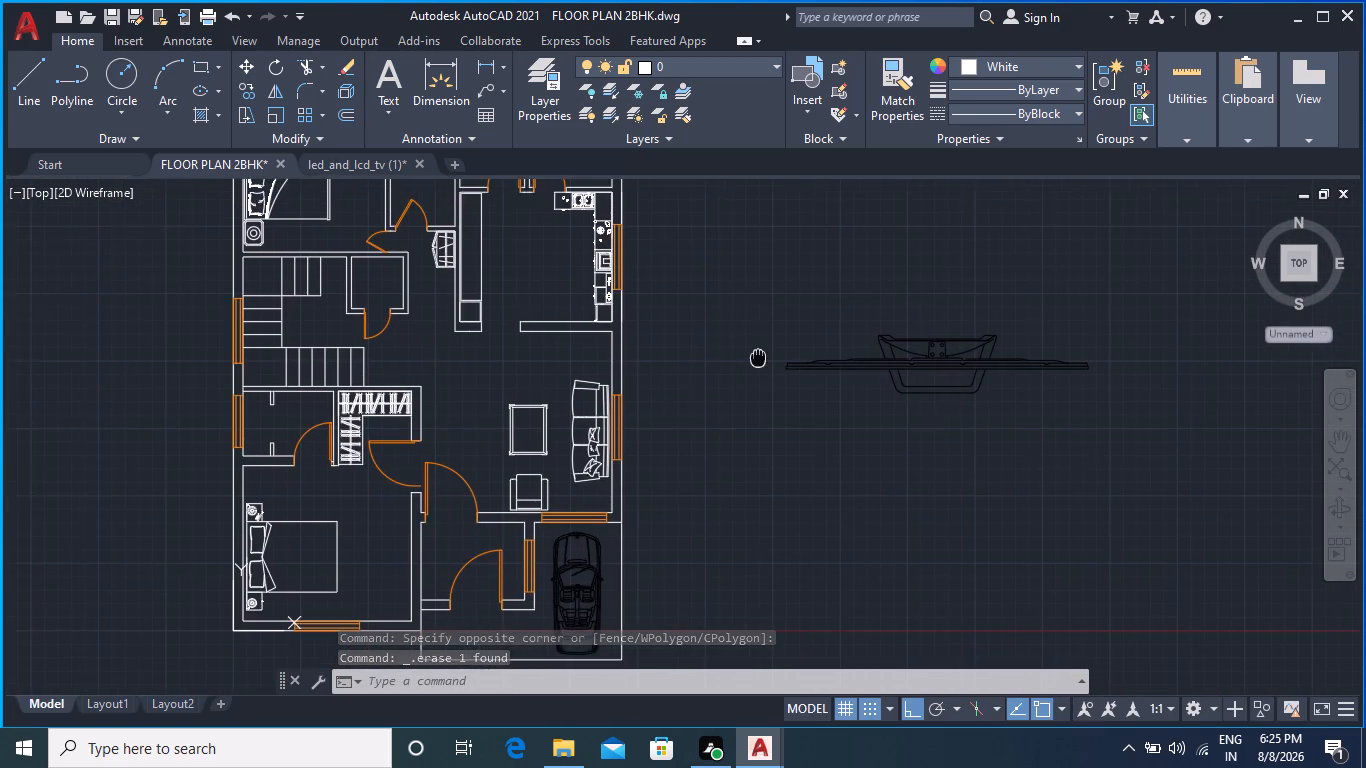
scroll(588, 255, up, 2)
middle_drag(586, 260, 698, 439)
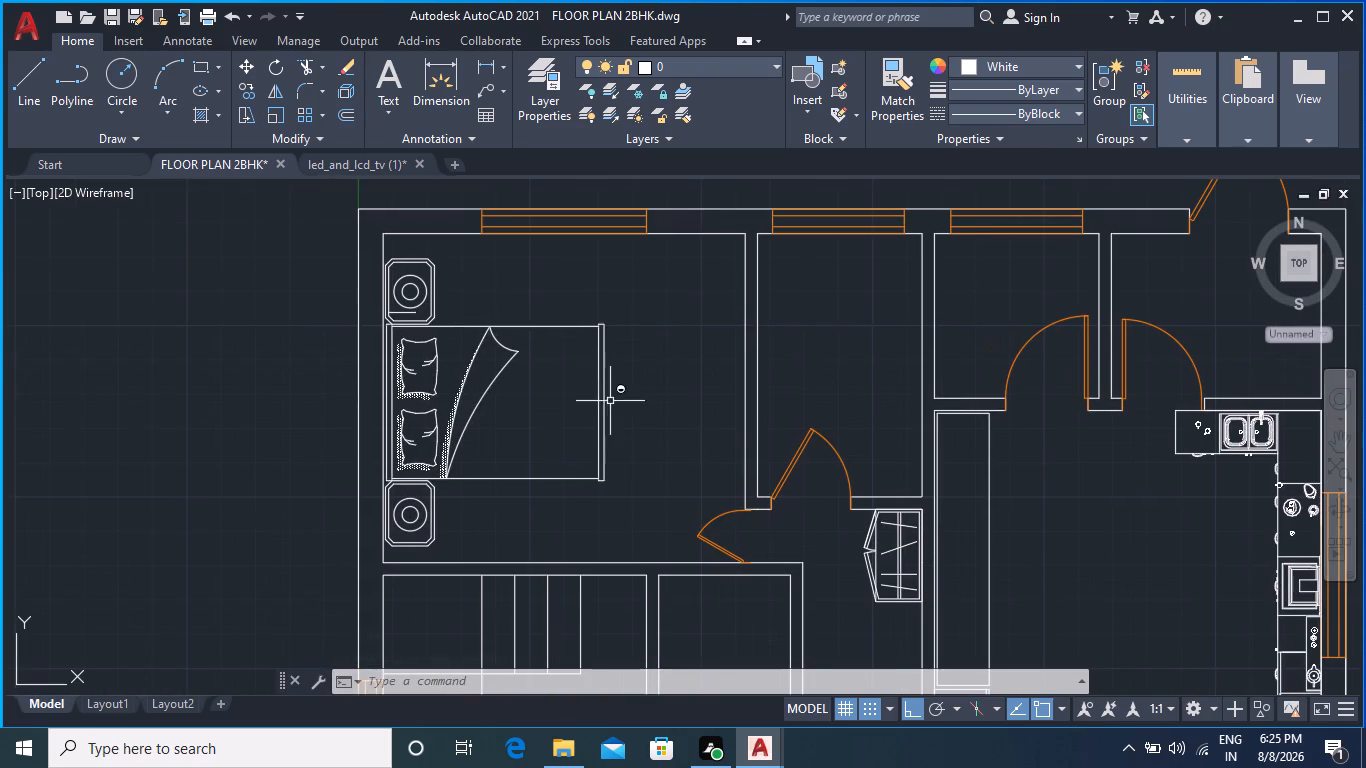
click(29, 80)
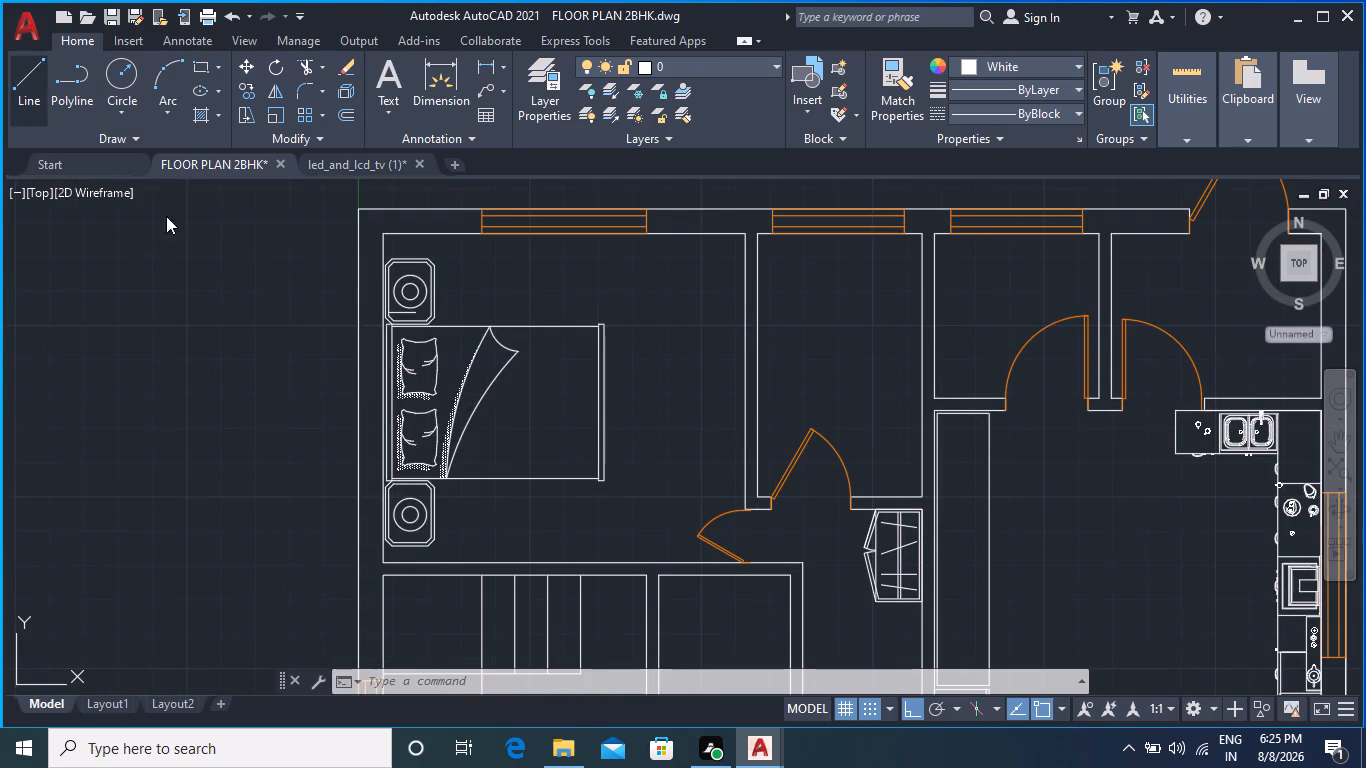
click(606, 406)
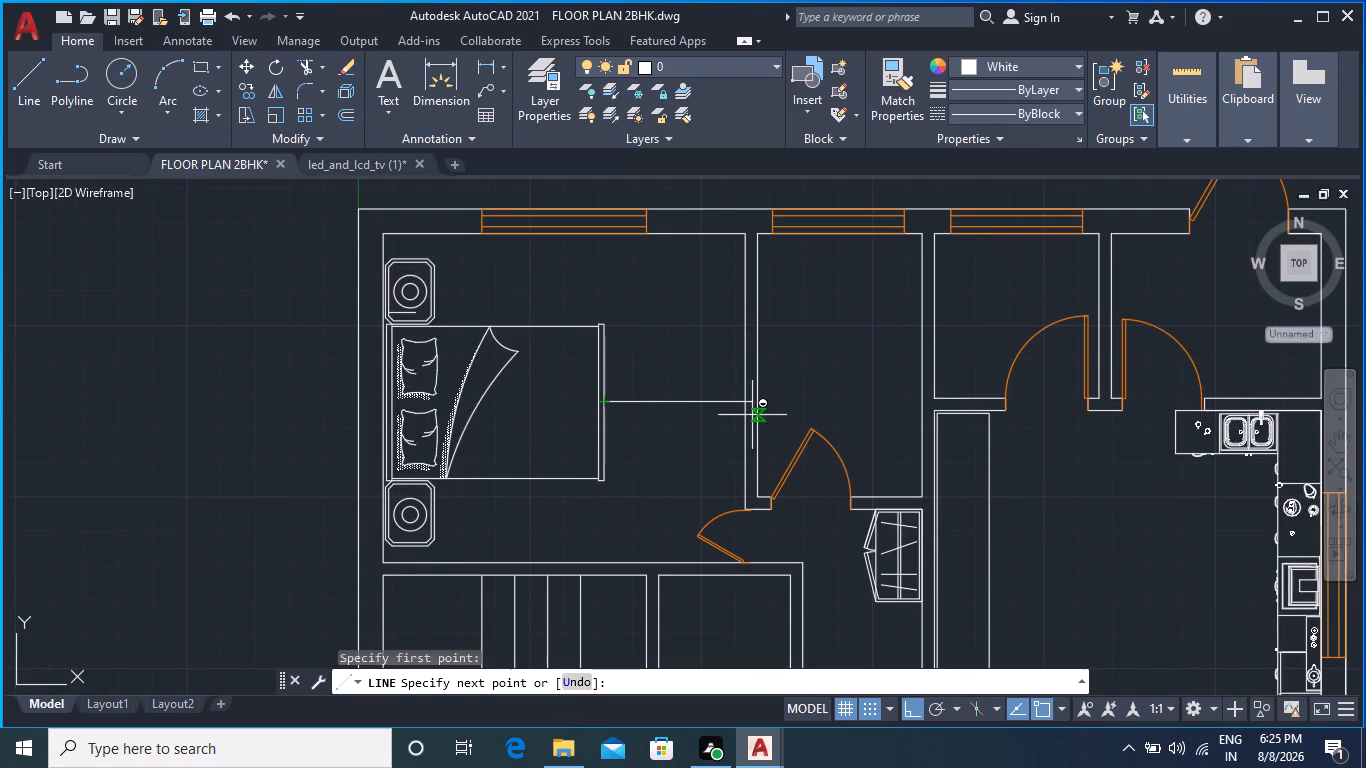
click(743, 398)
key(Escape)
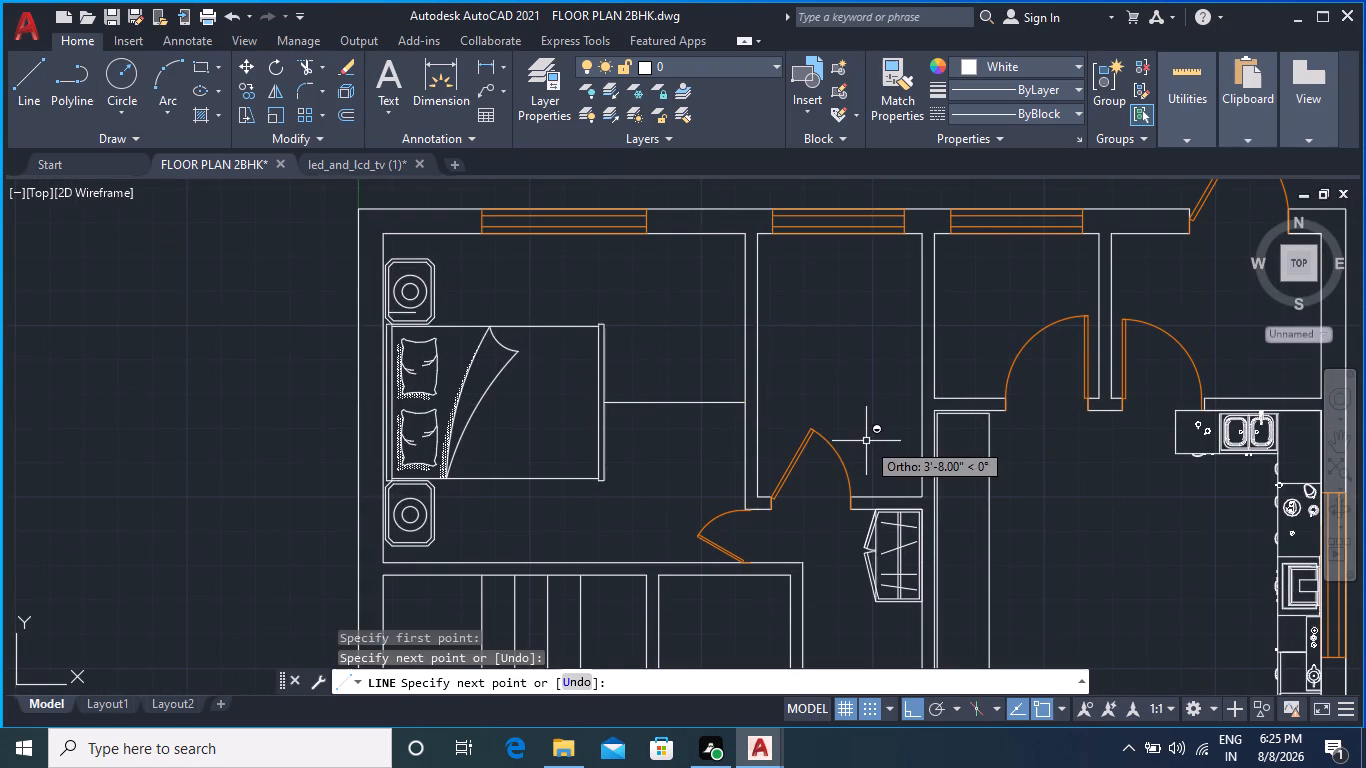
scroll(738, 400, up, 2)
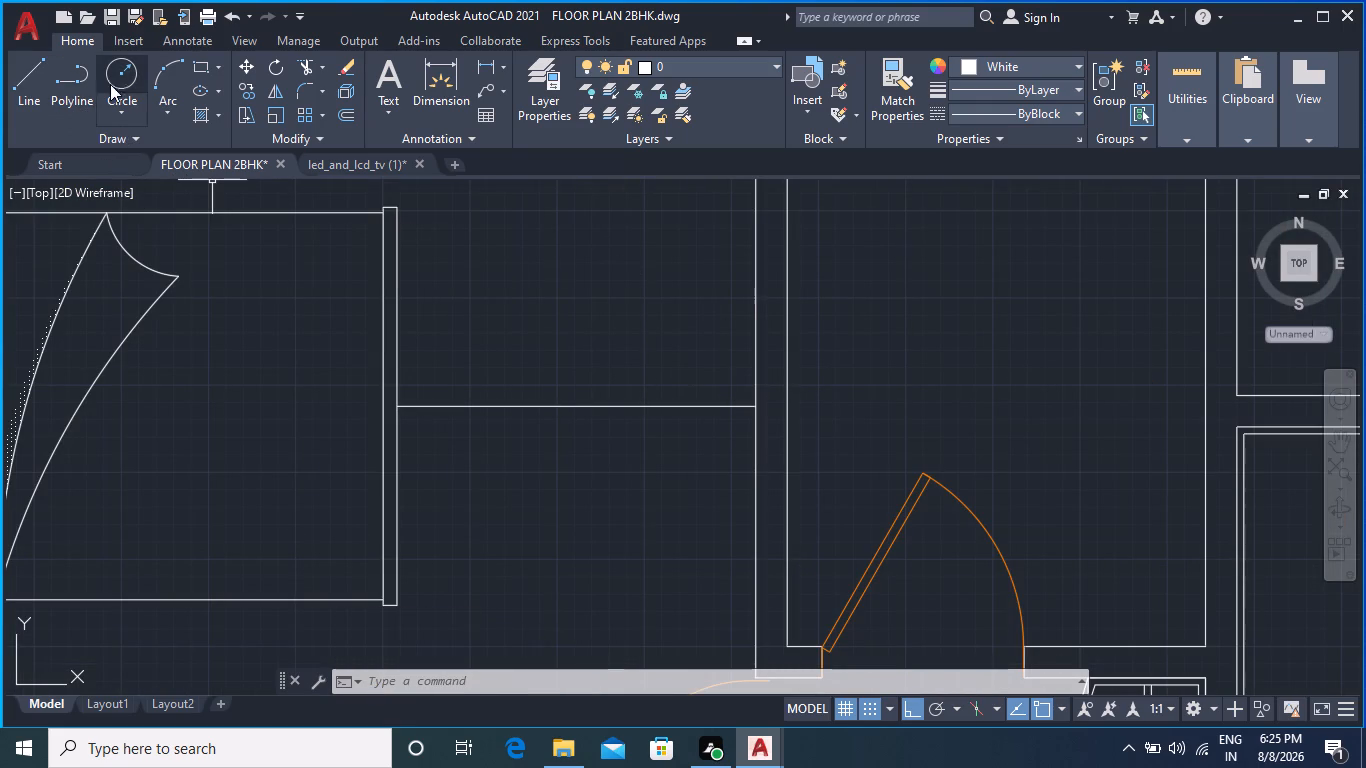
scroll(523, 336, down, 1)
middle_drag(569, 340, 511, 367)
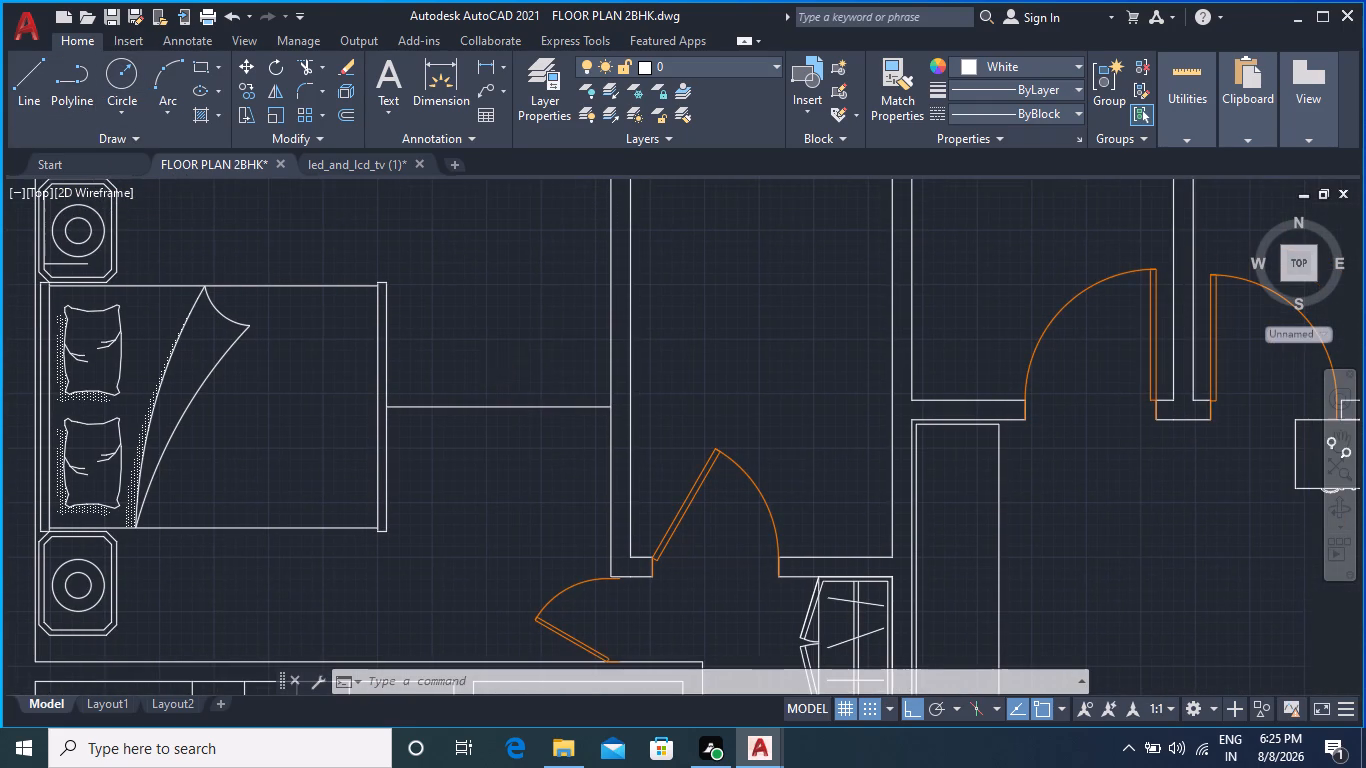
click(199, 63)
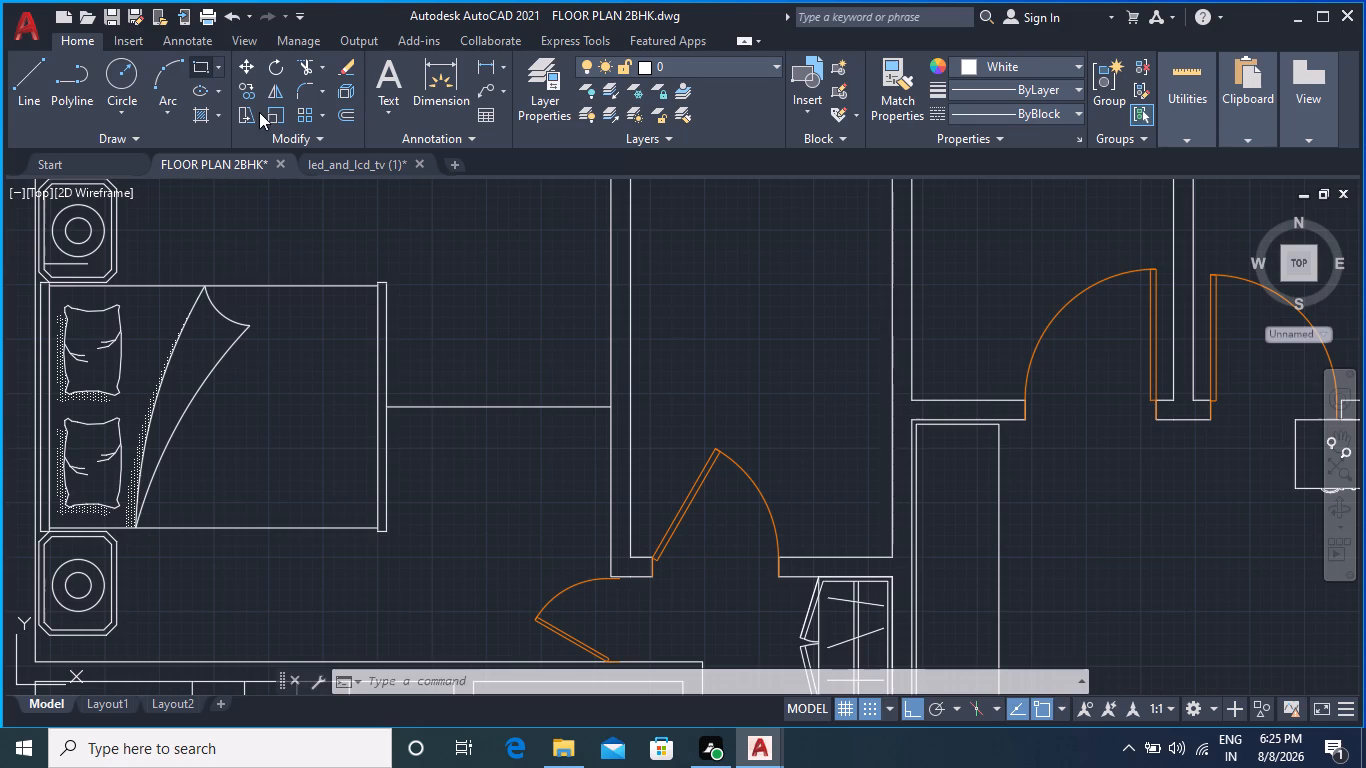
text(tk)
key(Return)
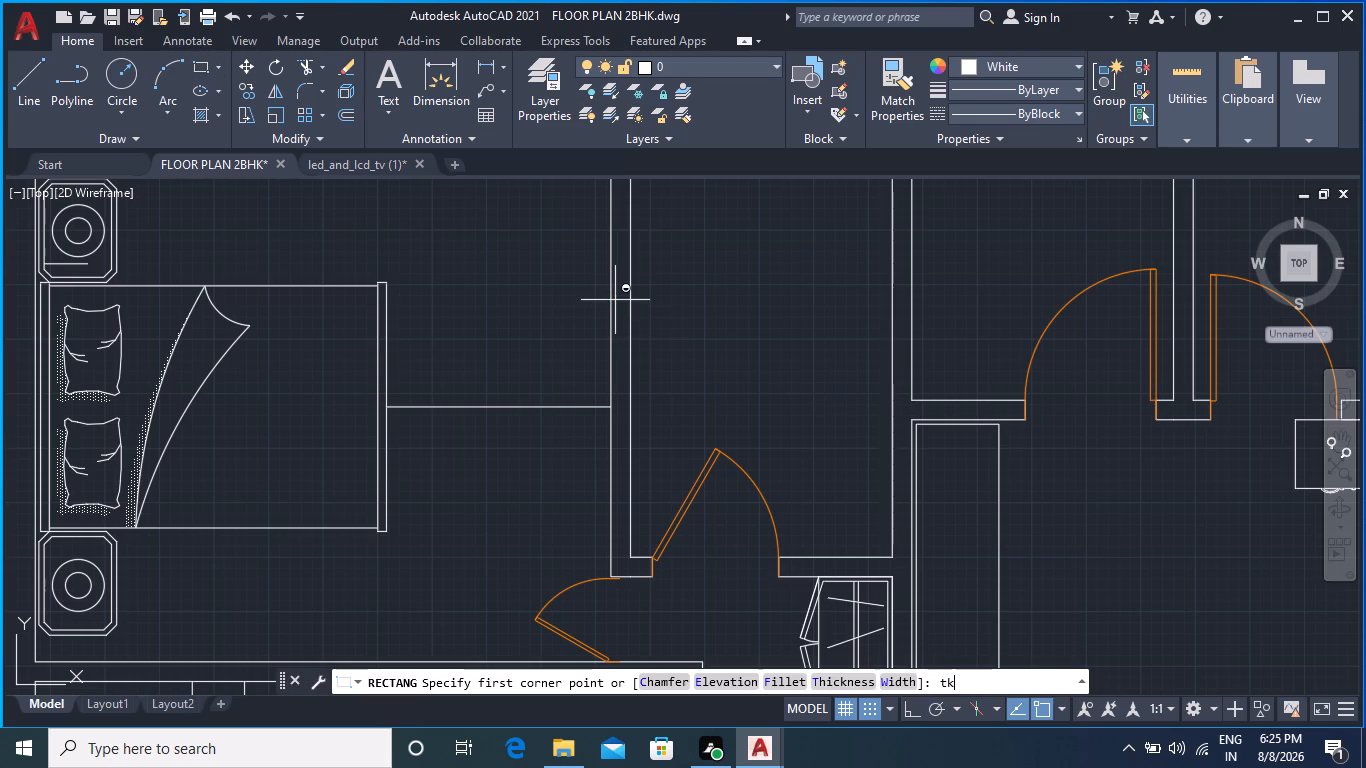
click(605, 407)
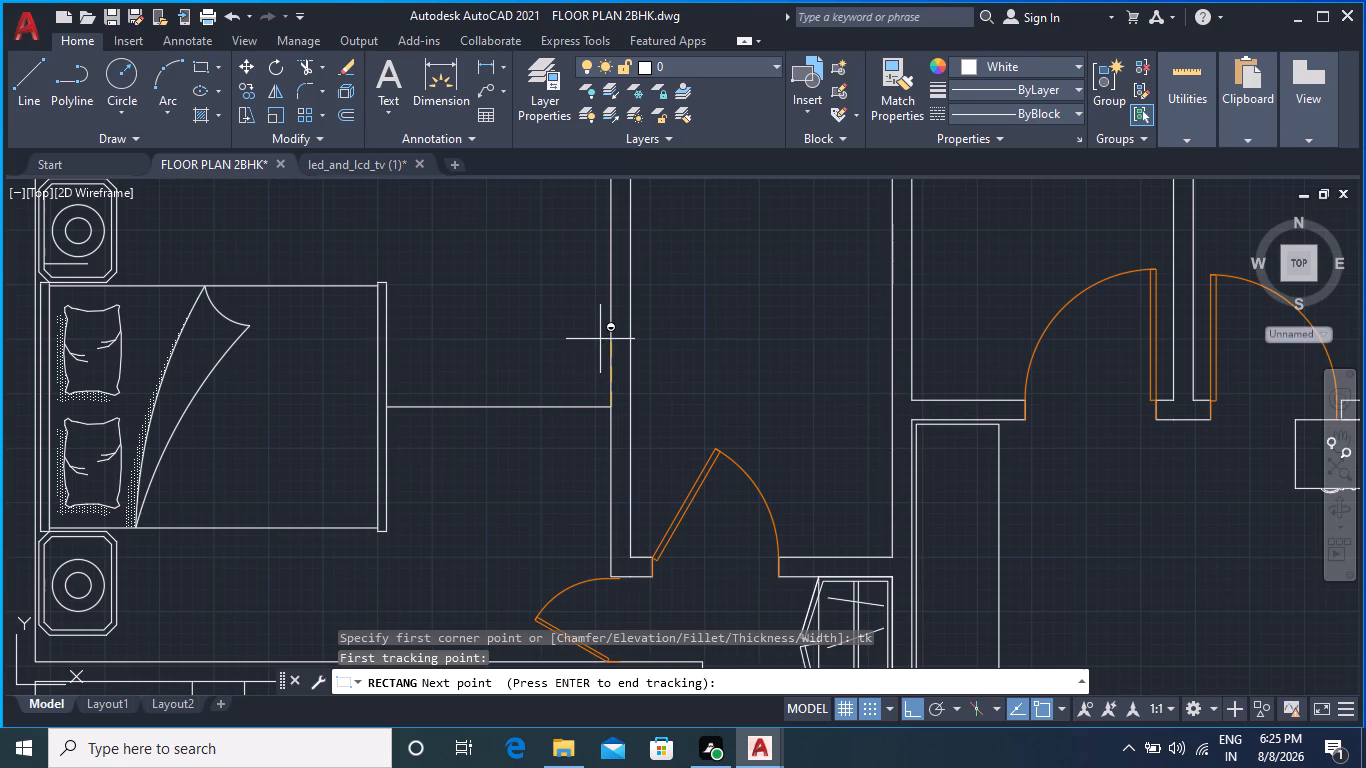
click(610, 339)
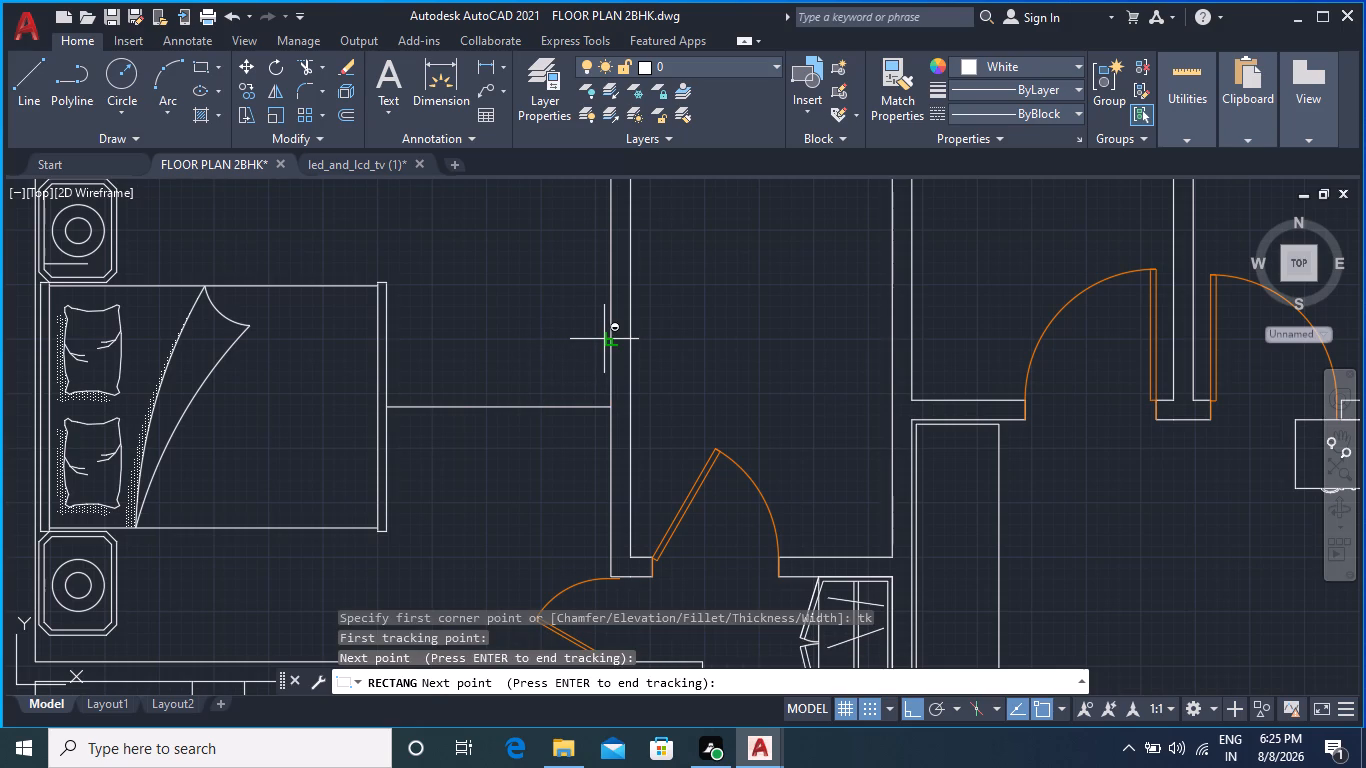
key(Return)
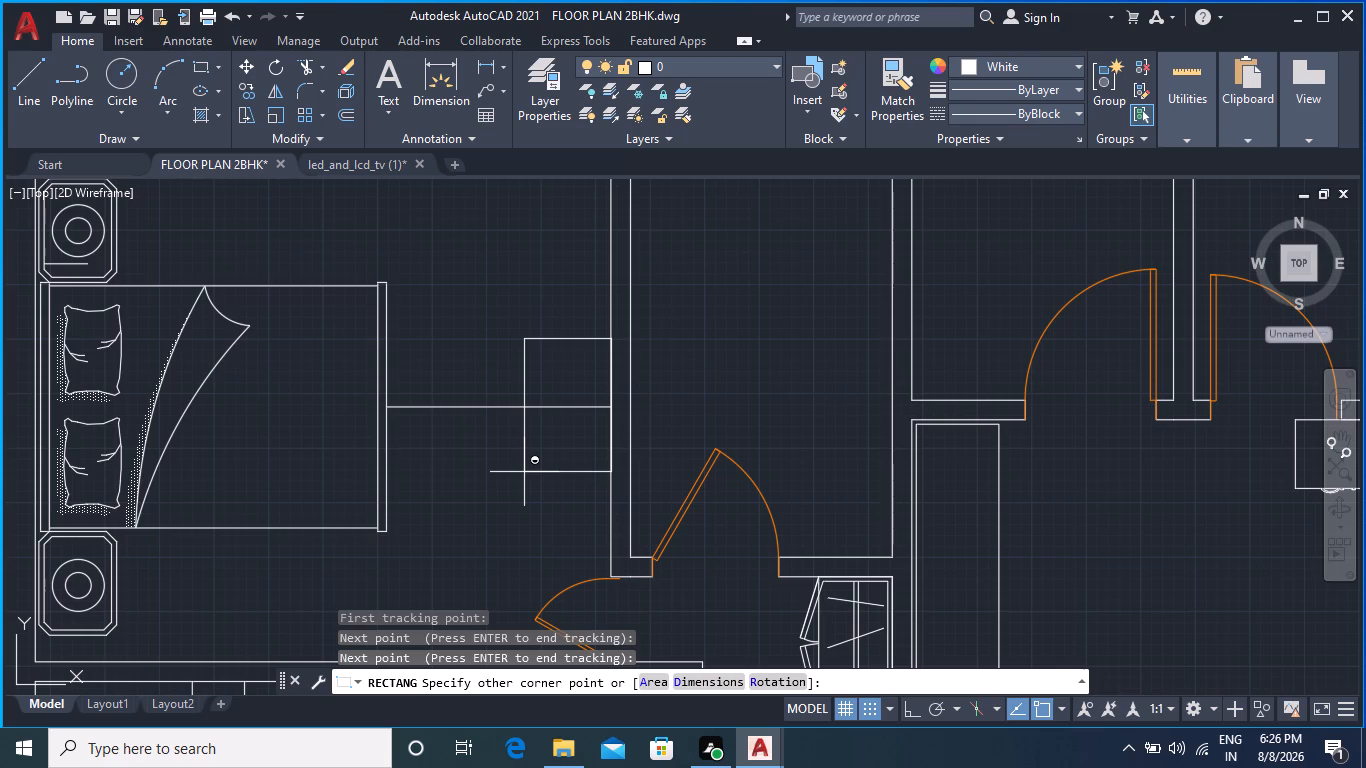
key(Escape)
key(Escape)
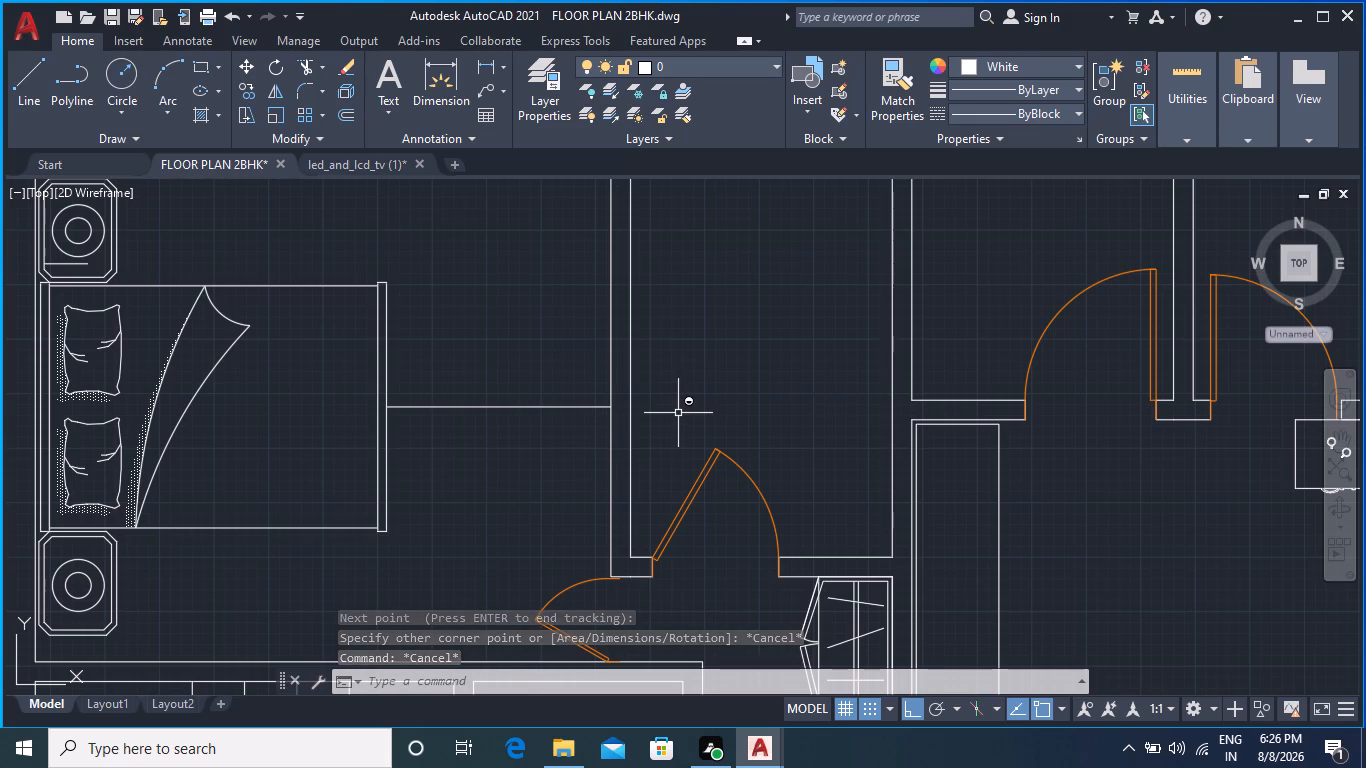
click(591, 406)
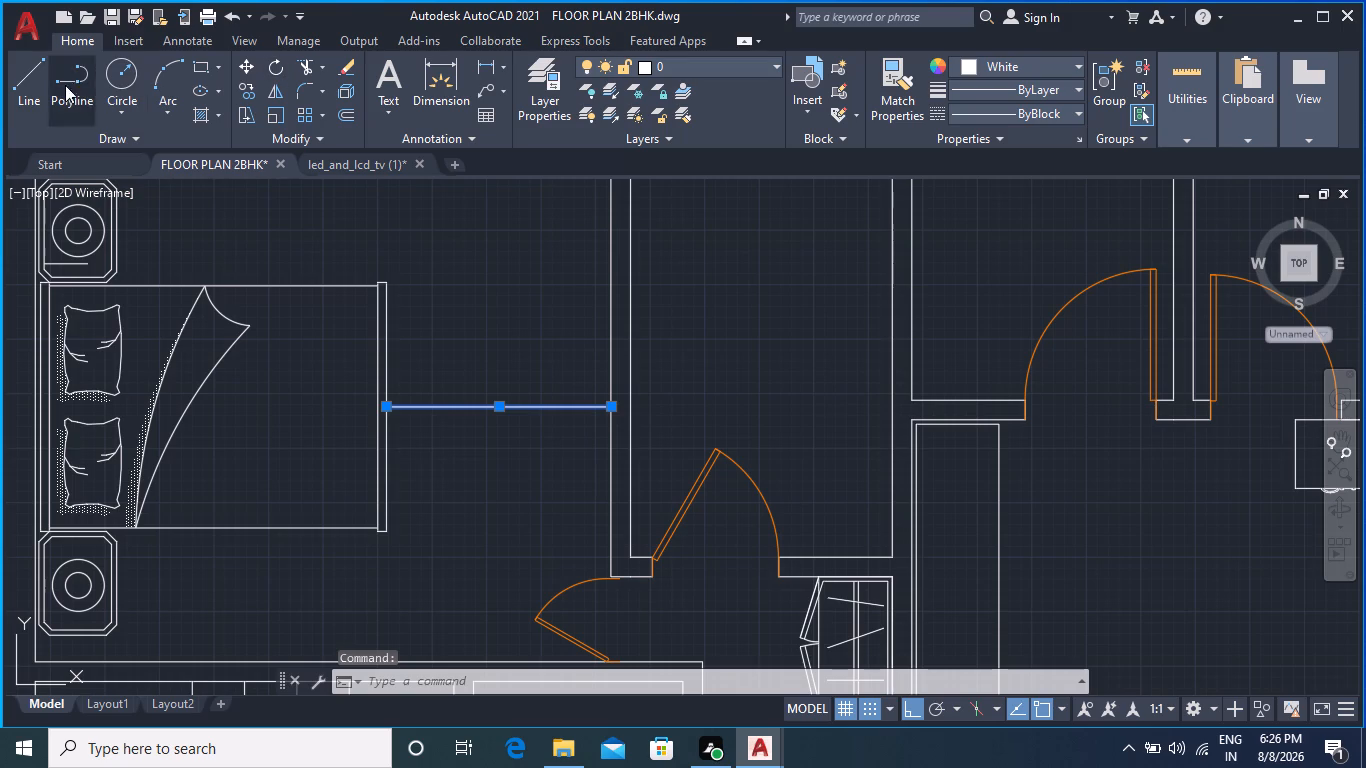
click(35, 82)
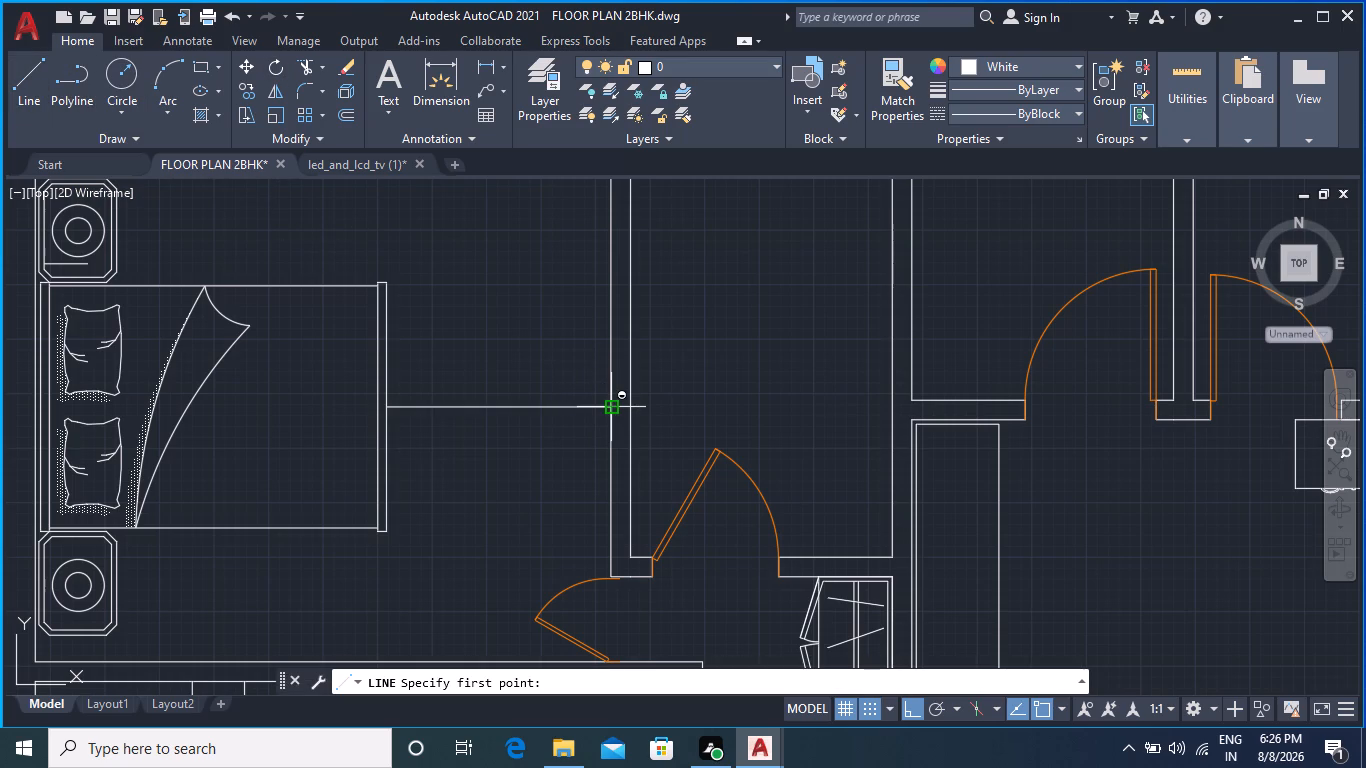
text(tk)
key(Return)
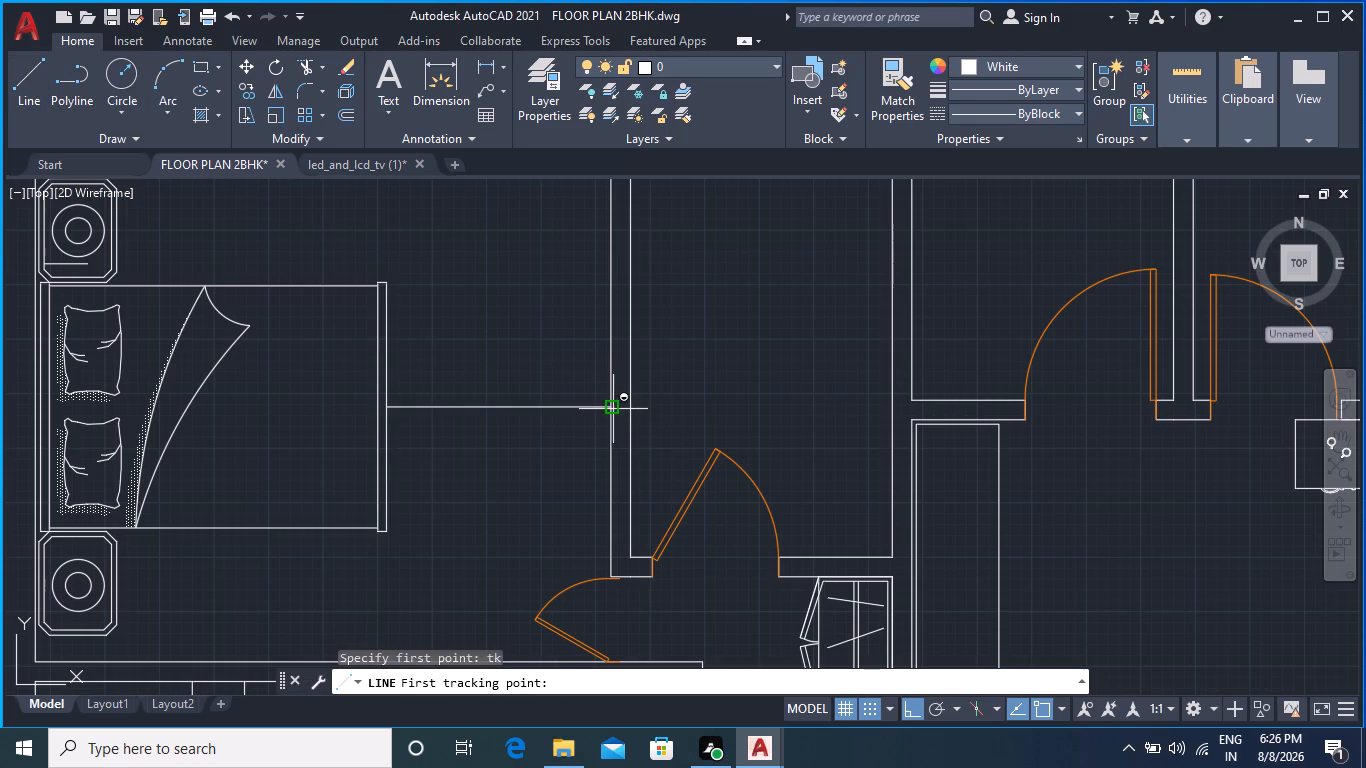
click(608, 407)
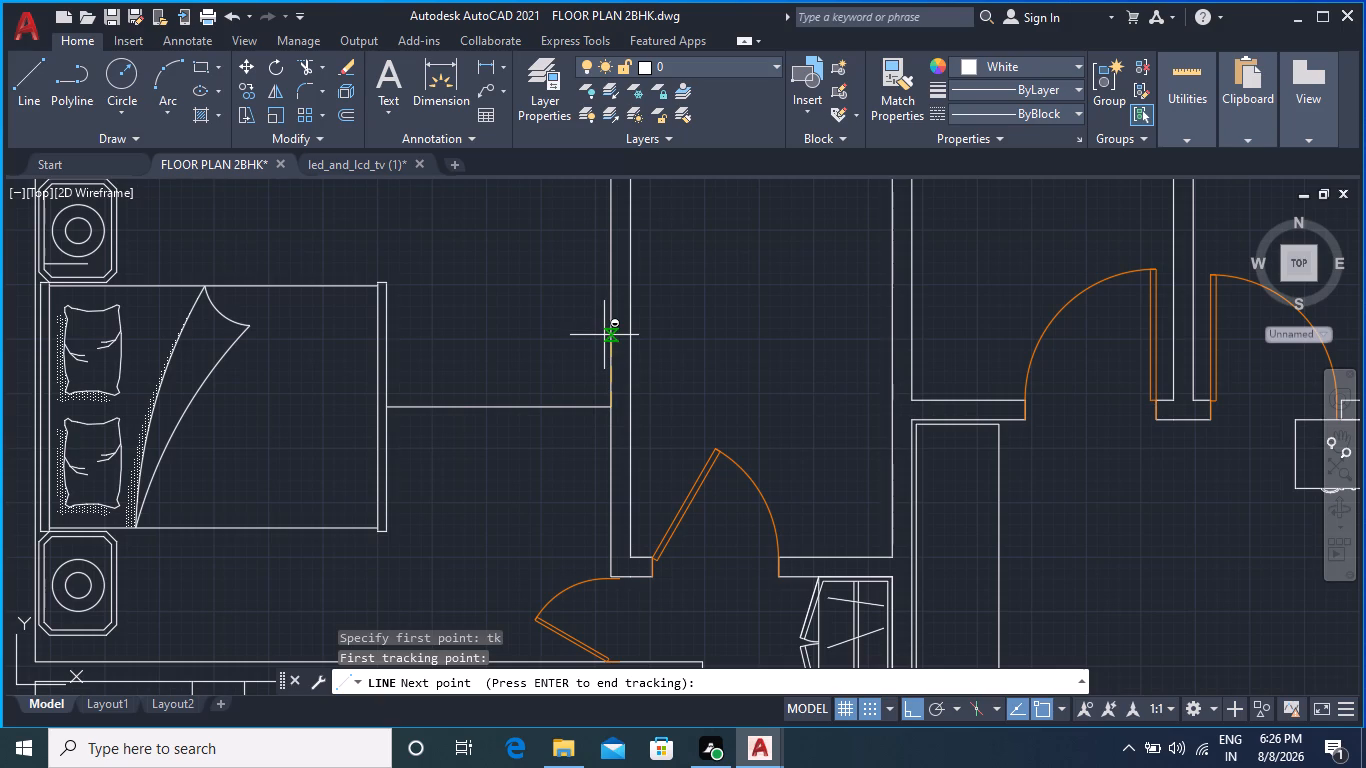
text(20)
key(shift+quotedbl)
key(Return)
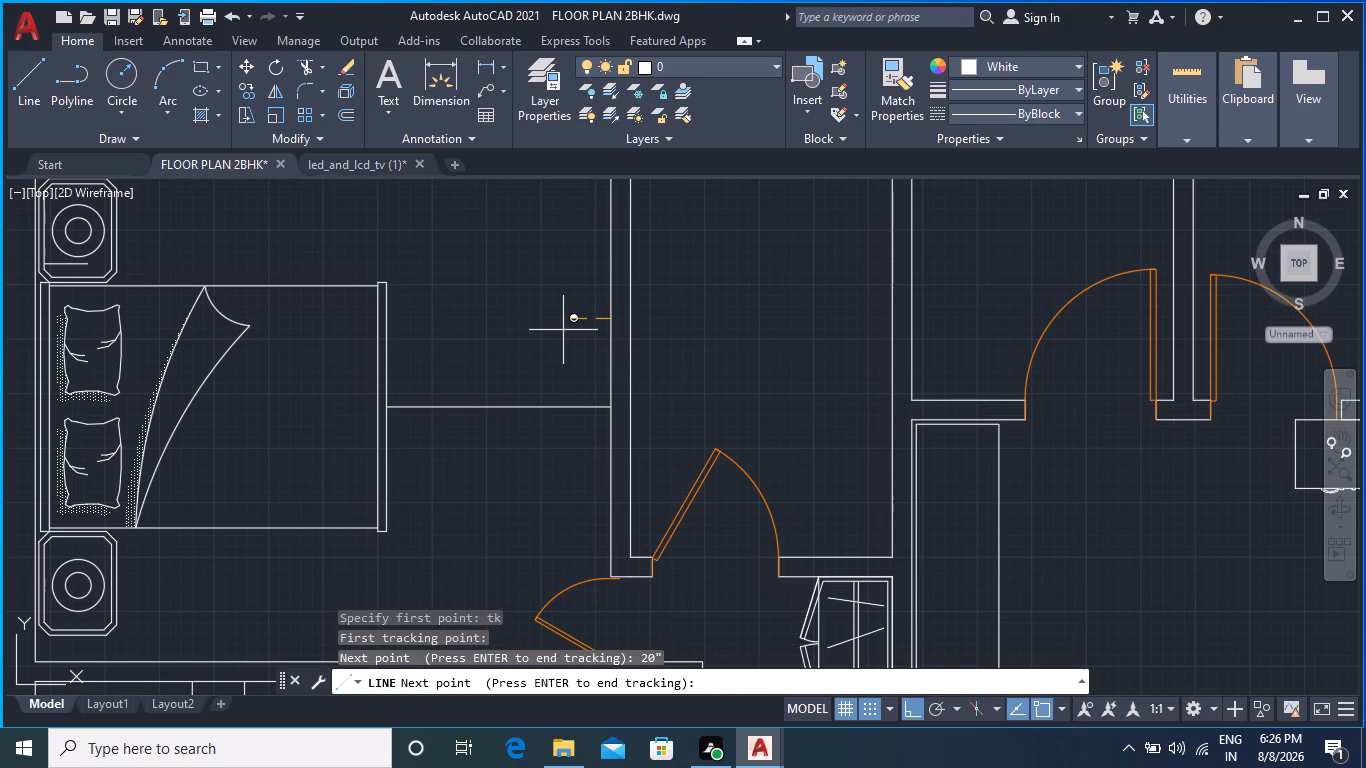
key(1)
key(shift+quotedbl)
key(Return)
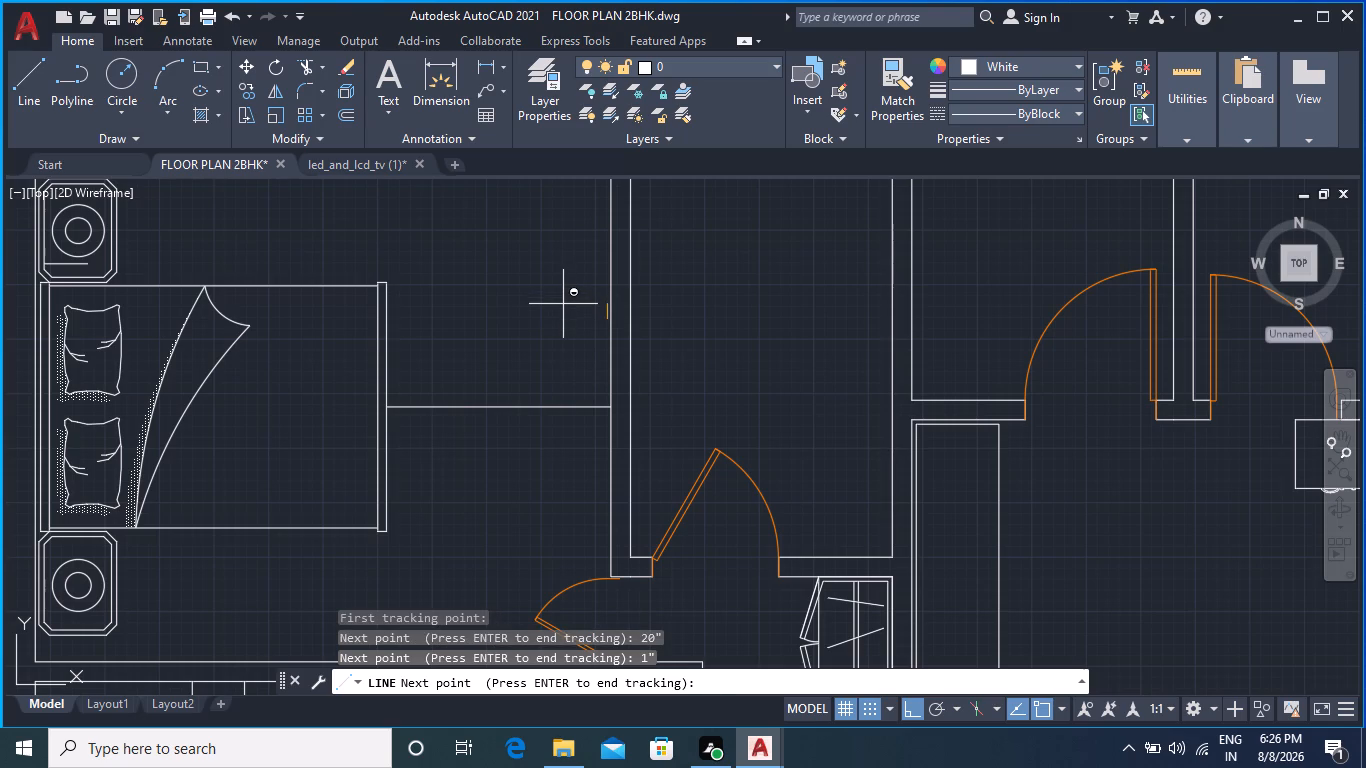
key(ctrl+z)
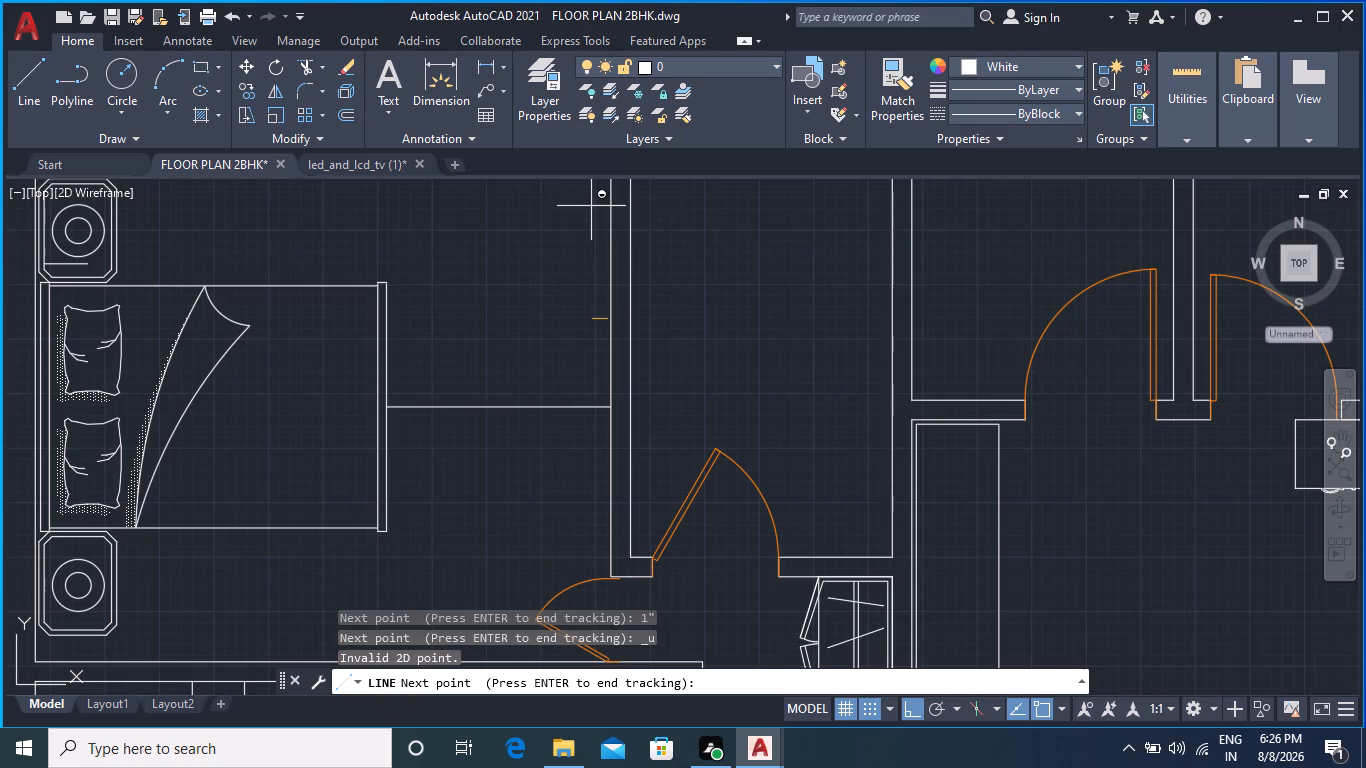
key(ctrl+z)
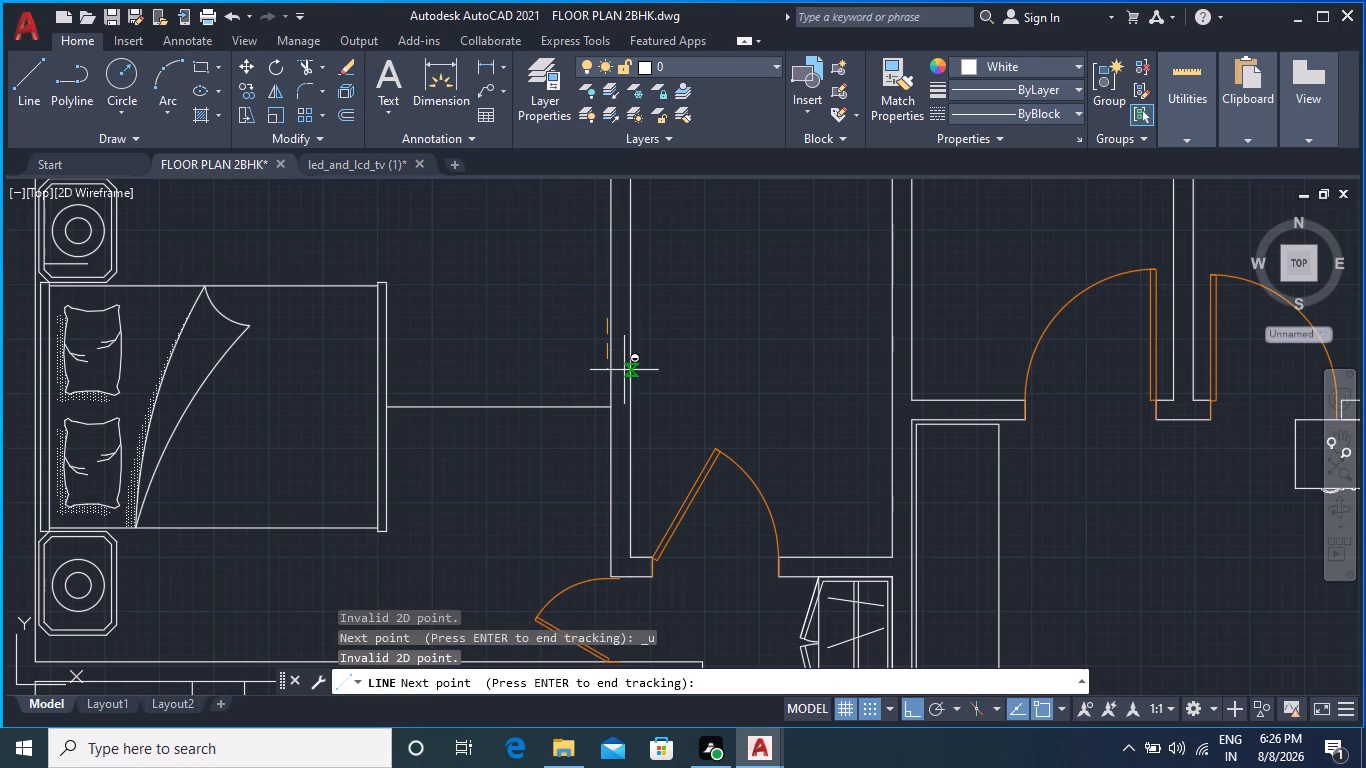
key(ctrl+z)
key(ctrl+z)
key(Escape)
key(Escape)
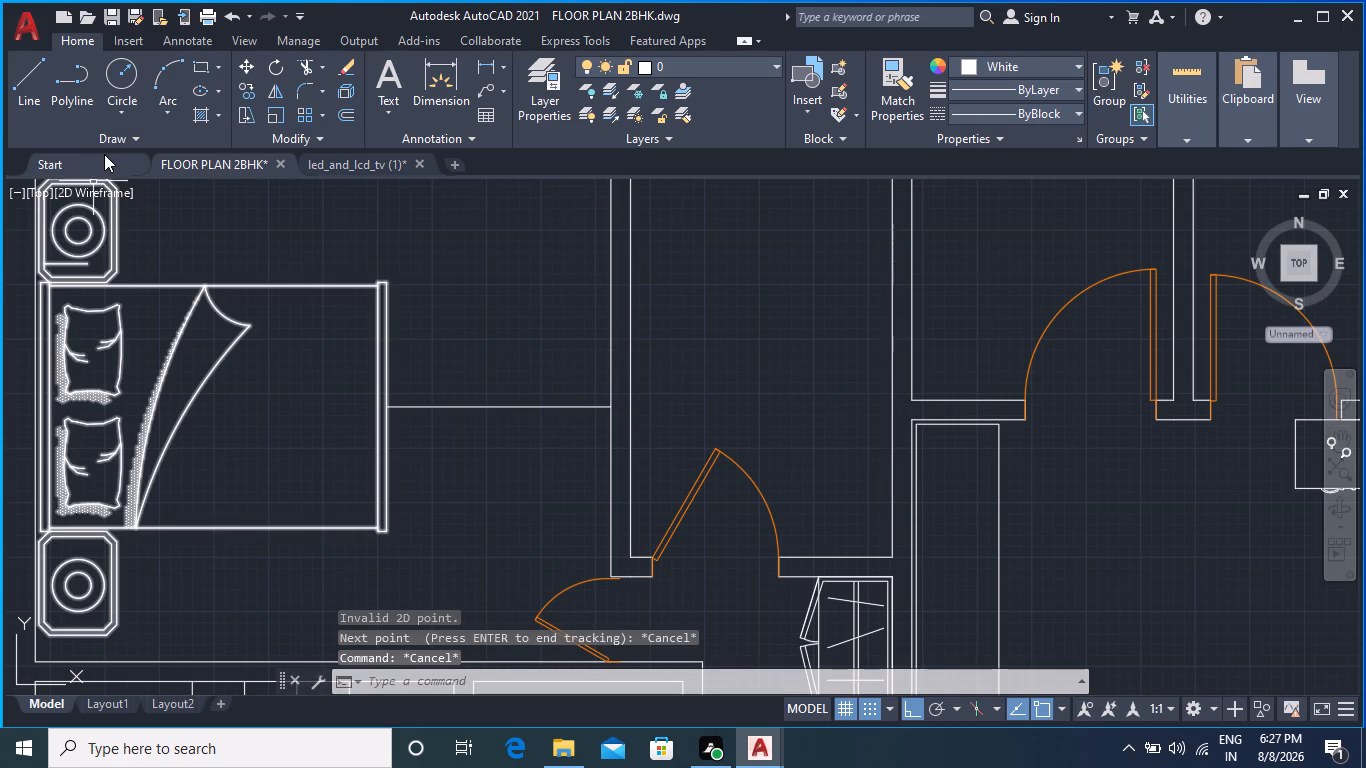
Draw a rectangular television unit outline 1' deep and 43" long against the bedroom's east wall, starting 21" north of the centre line.
key(l)
key(Return)
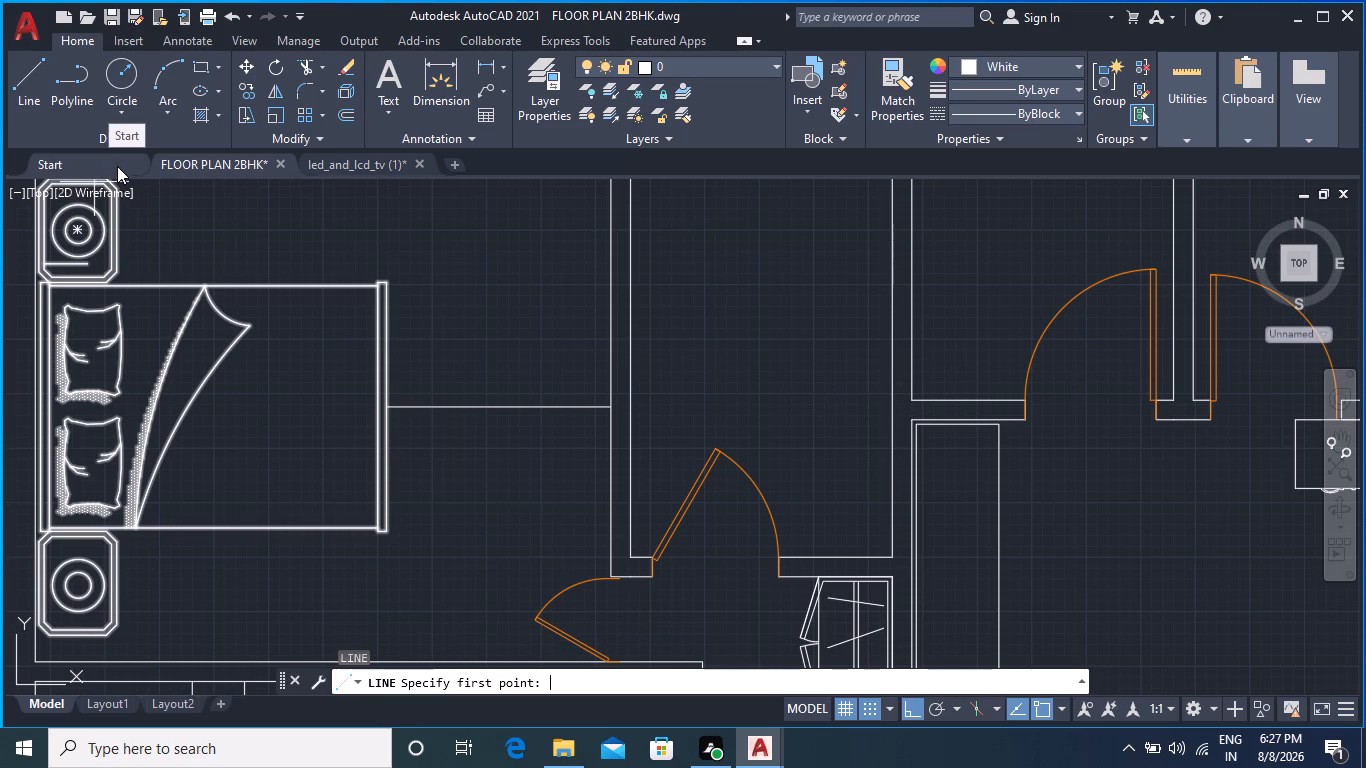
key(t)
key(k)
key(Return)
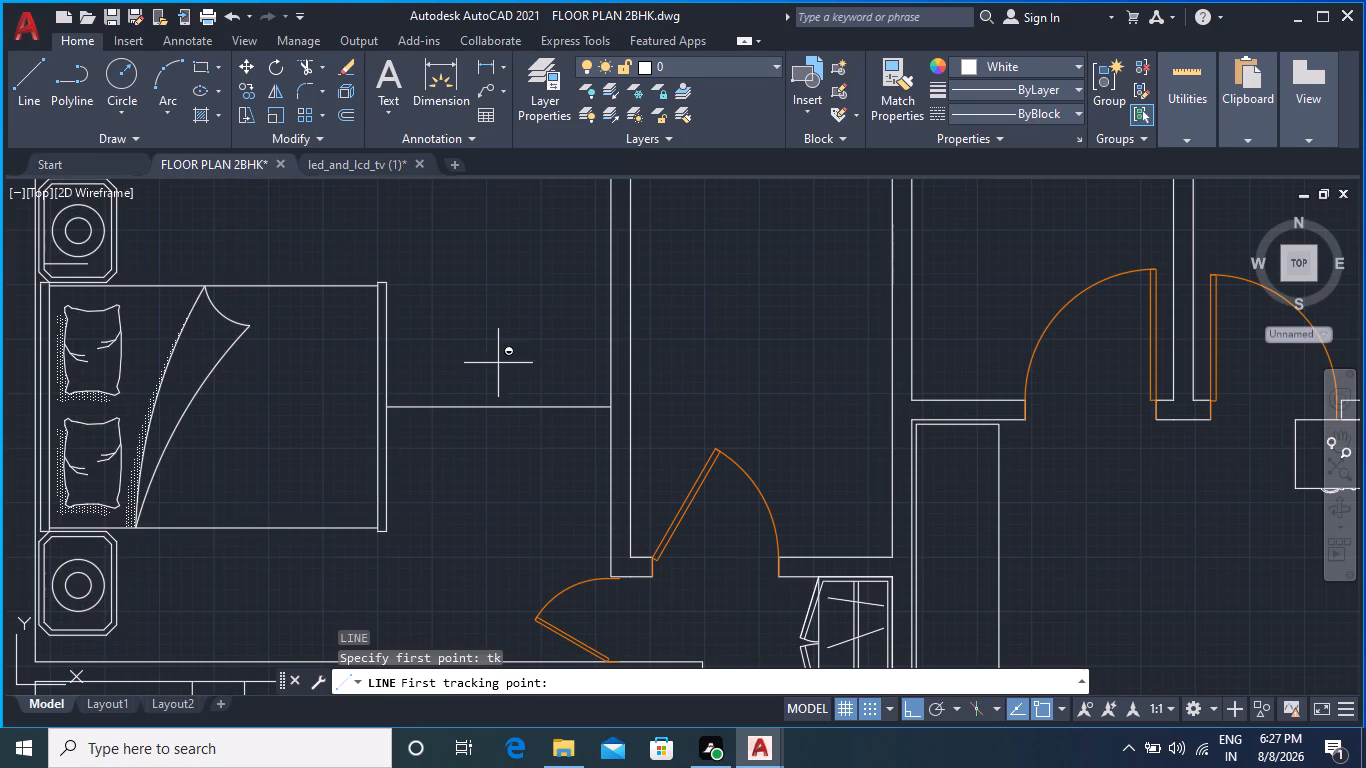
click(605, 406)
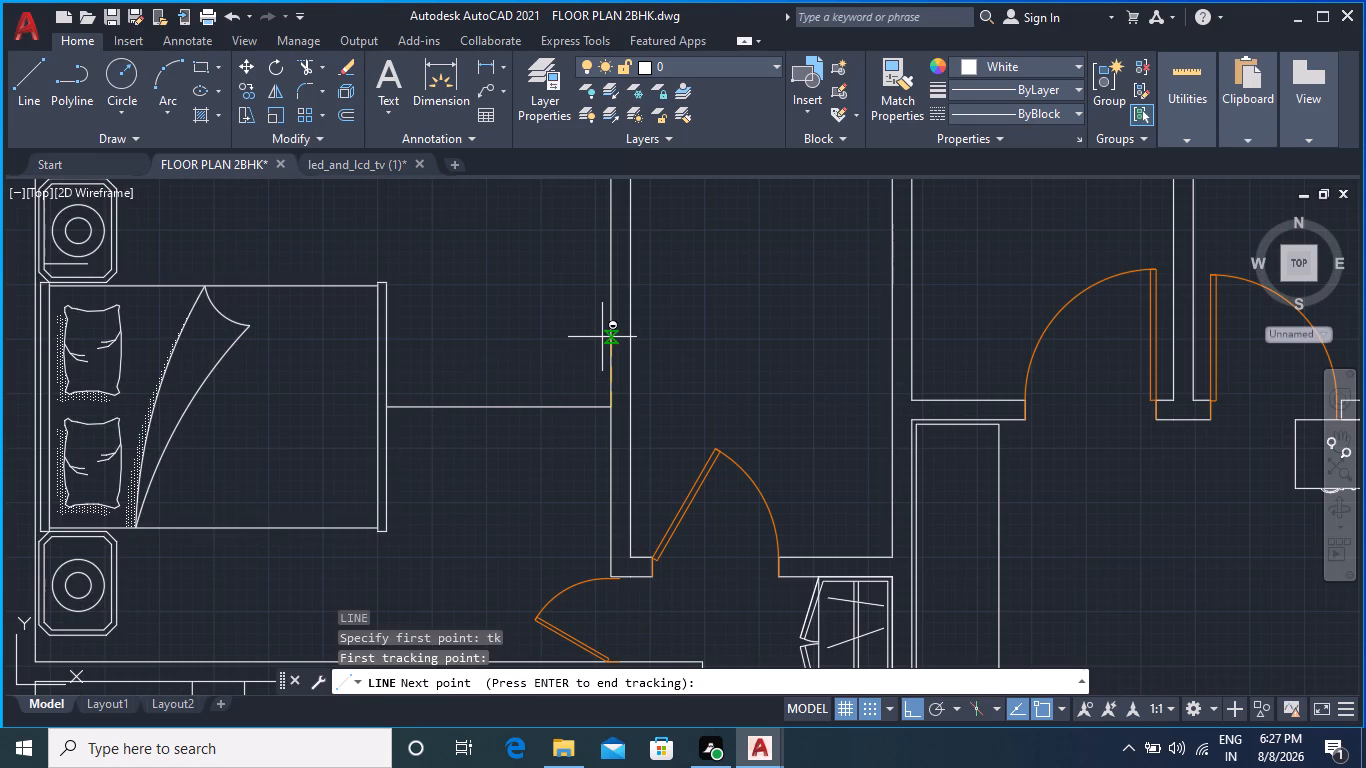
key(3)
key(BackSpace)
text(21)
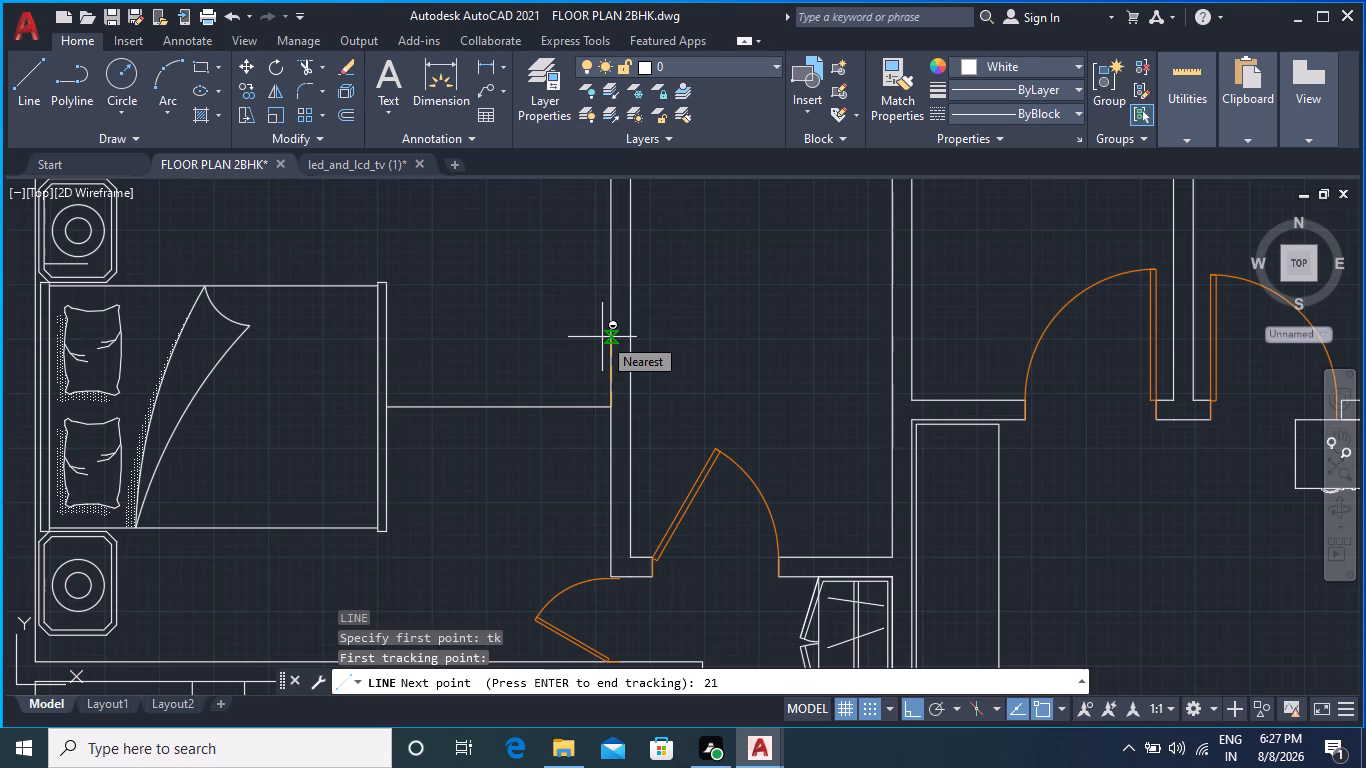
key(shift+quotedbl)
key(Return)
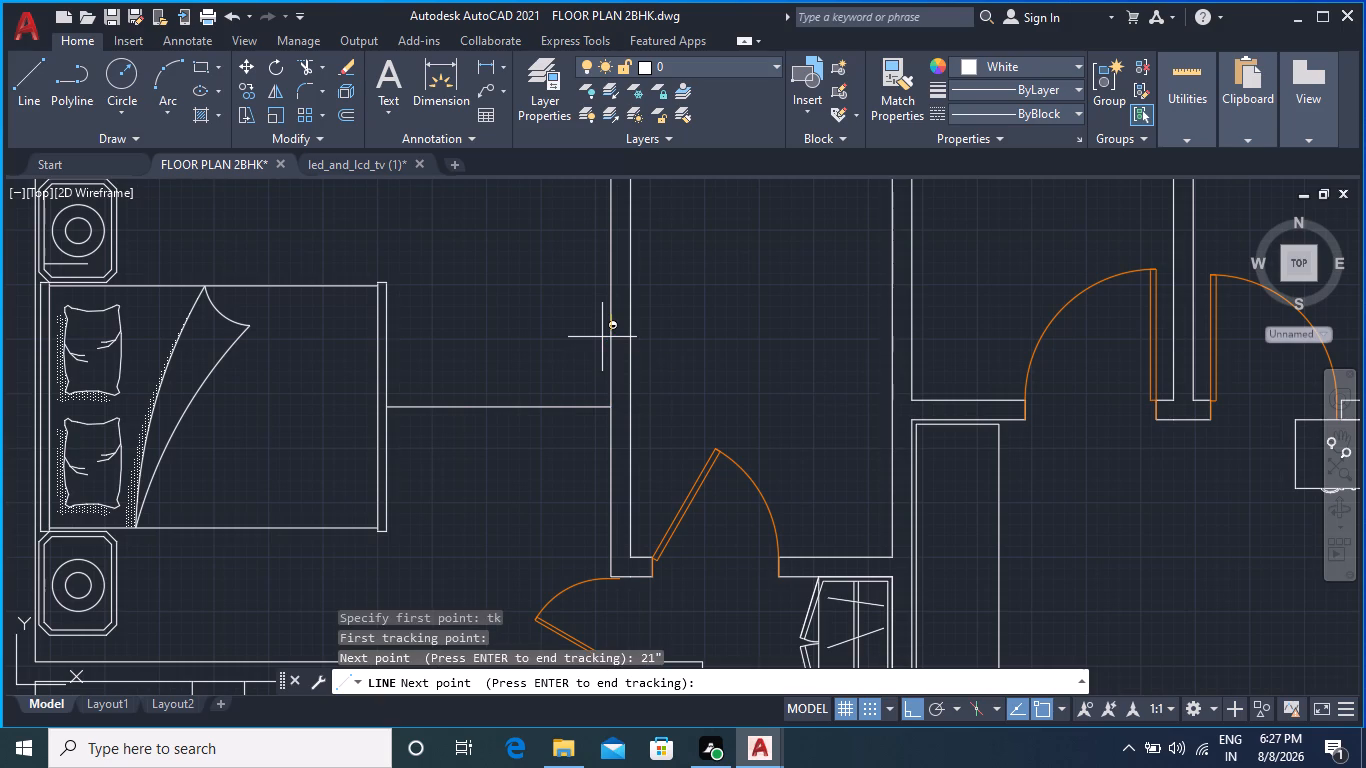
key(Return)
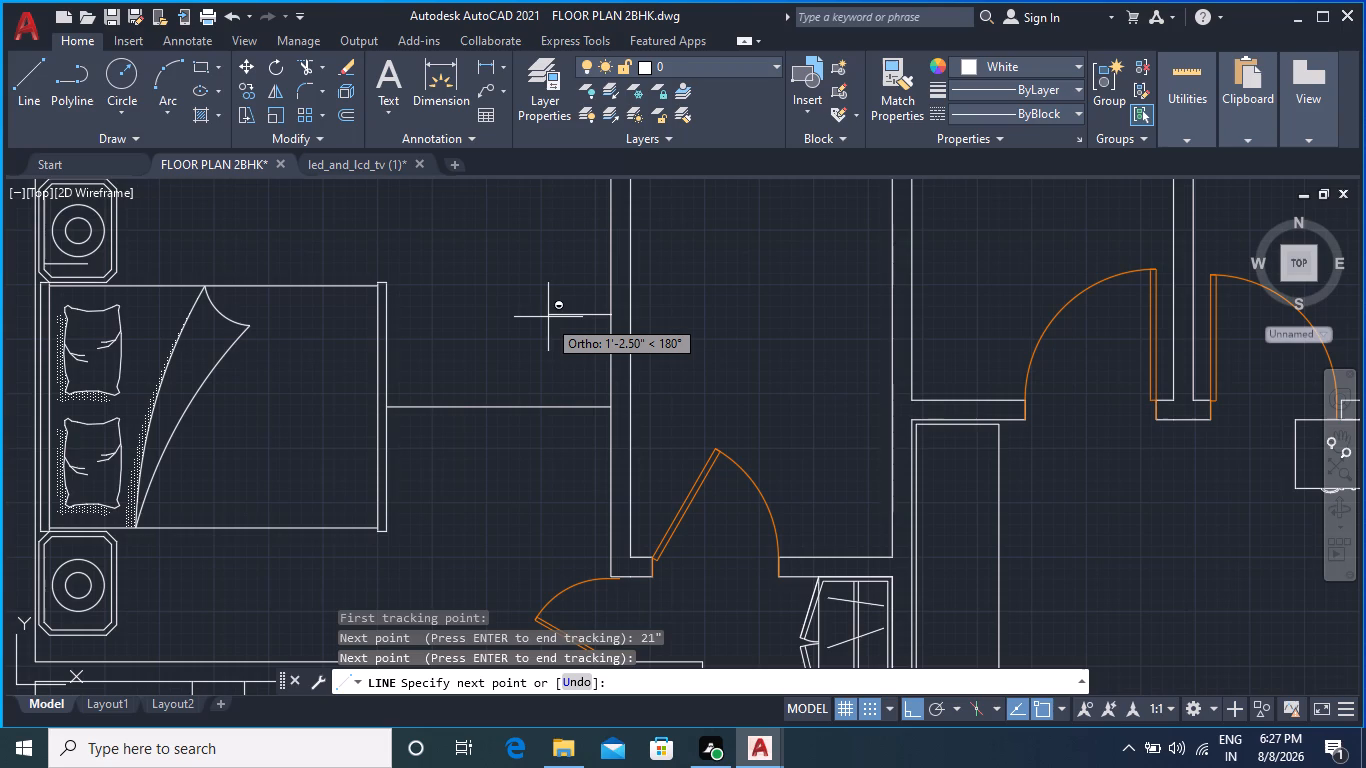
key(1)
key(apostrophe)
key(Return)
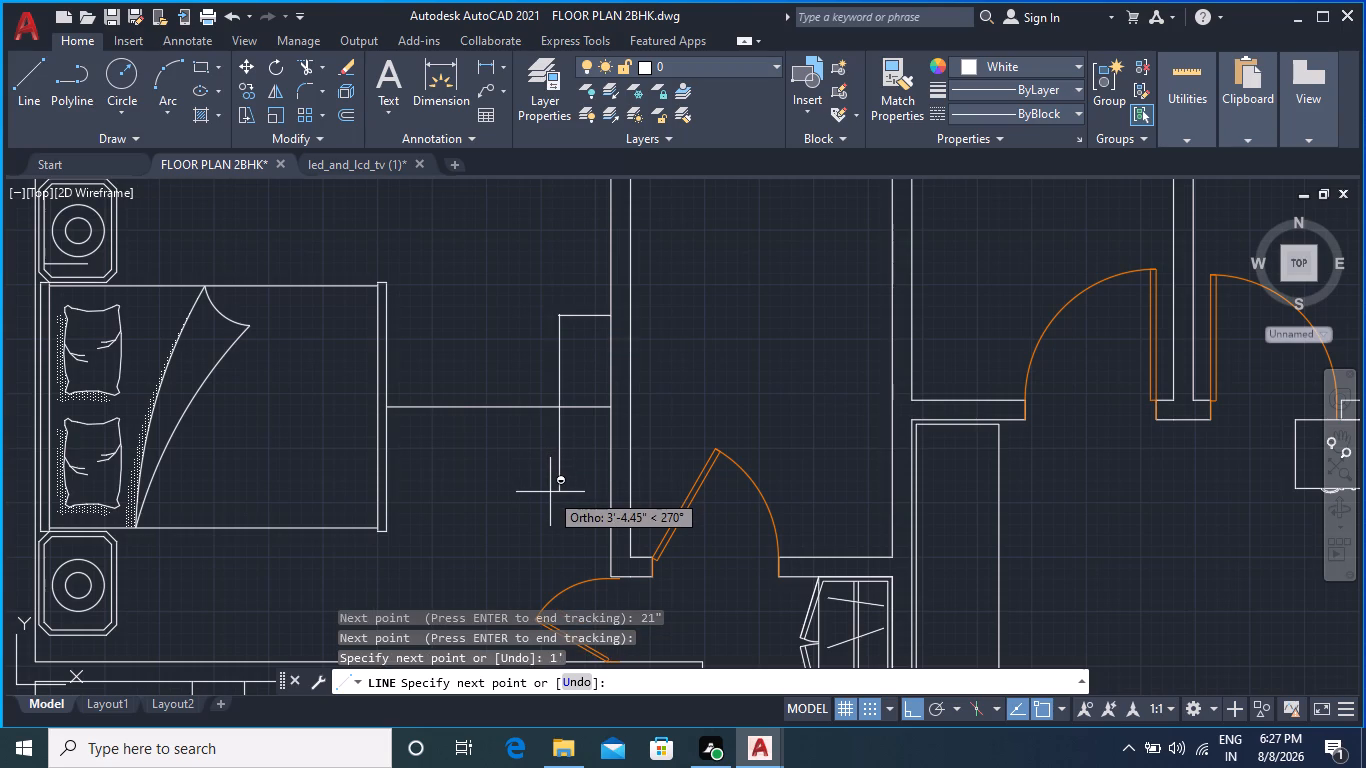
text(43")
key(Return)
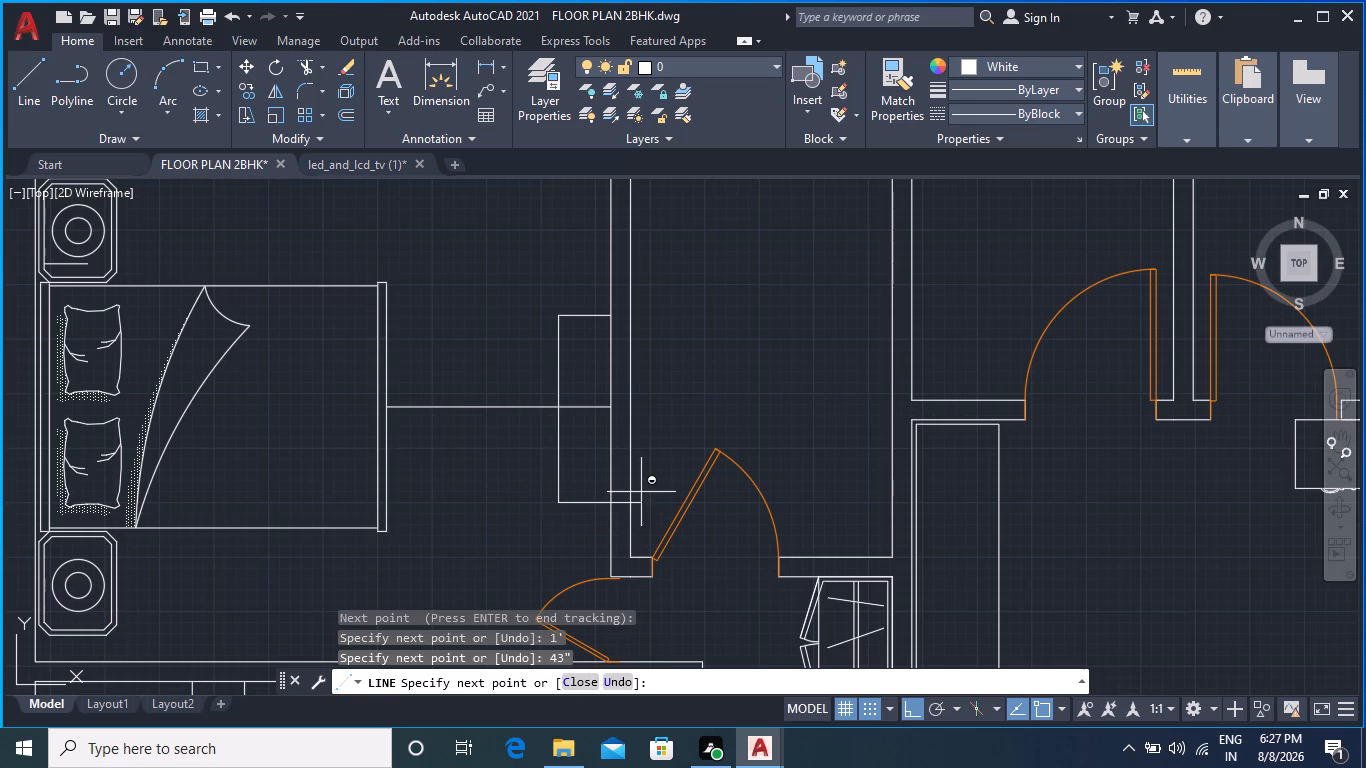
click(613, 499)
click(608, 320)
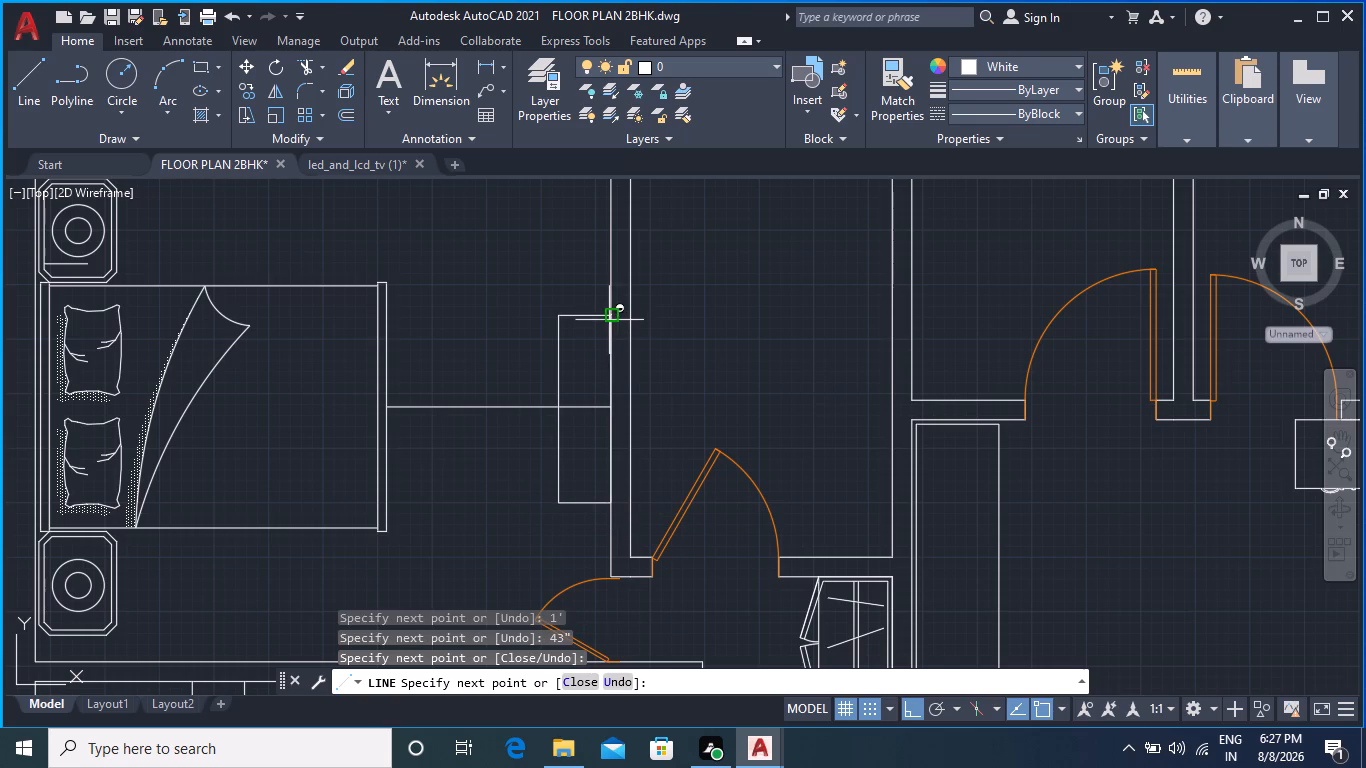
key(Escape)
key(Escape)
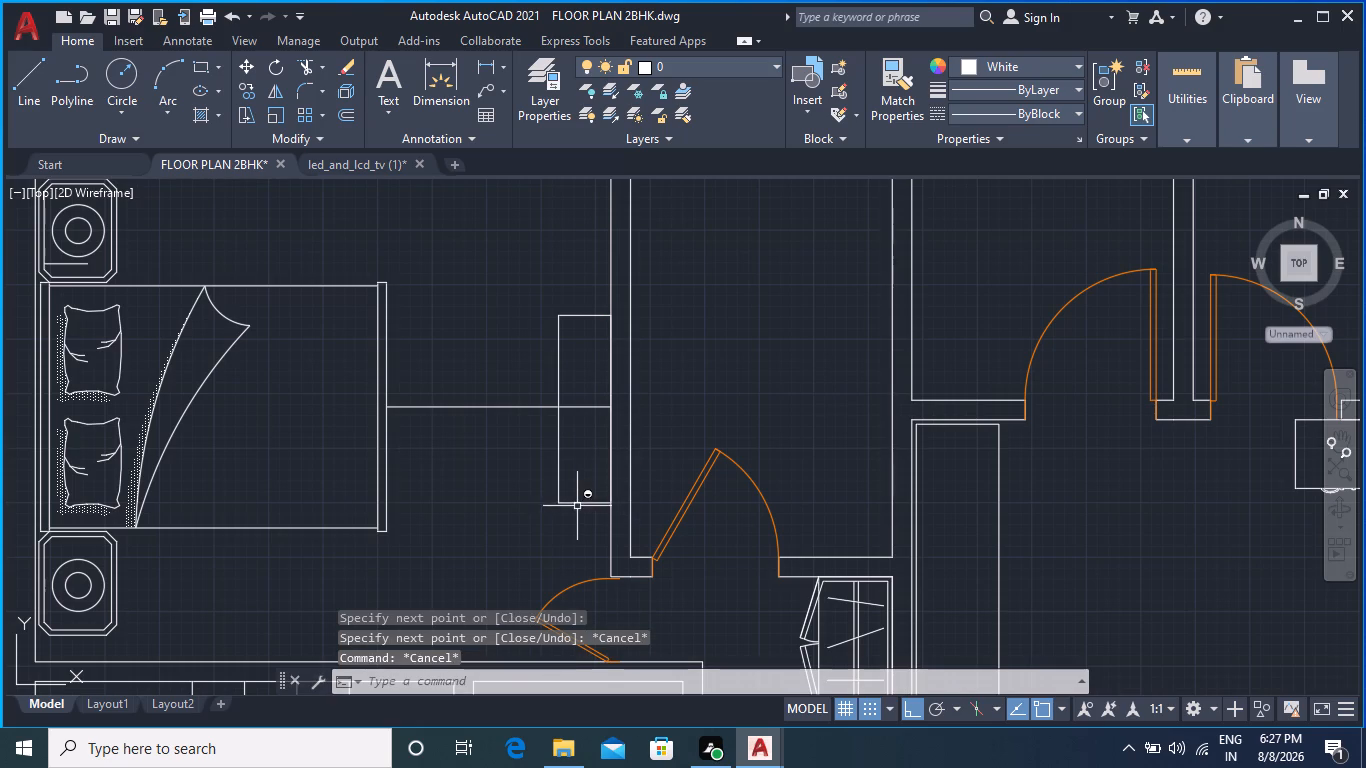
Group the four lines of the television unit outline.
click(582, 503)
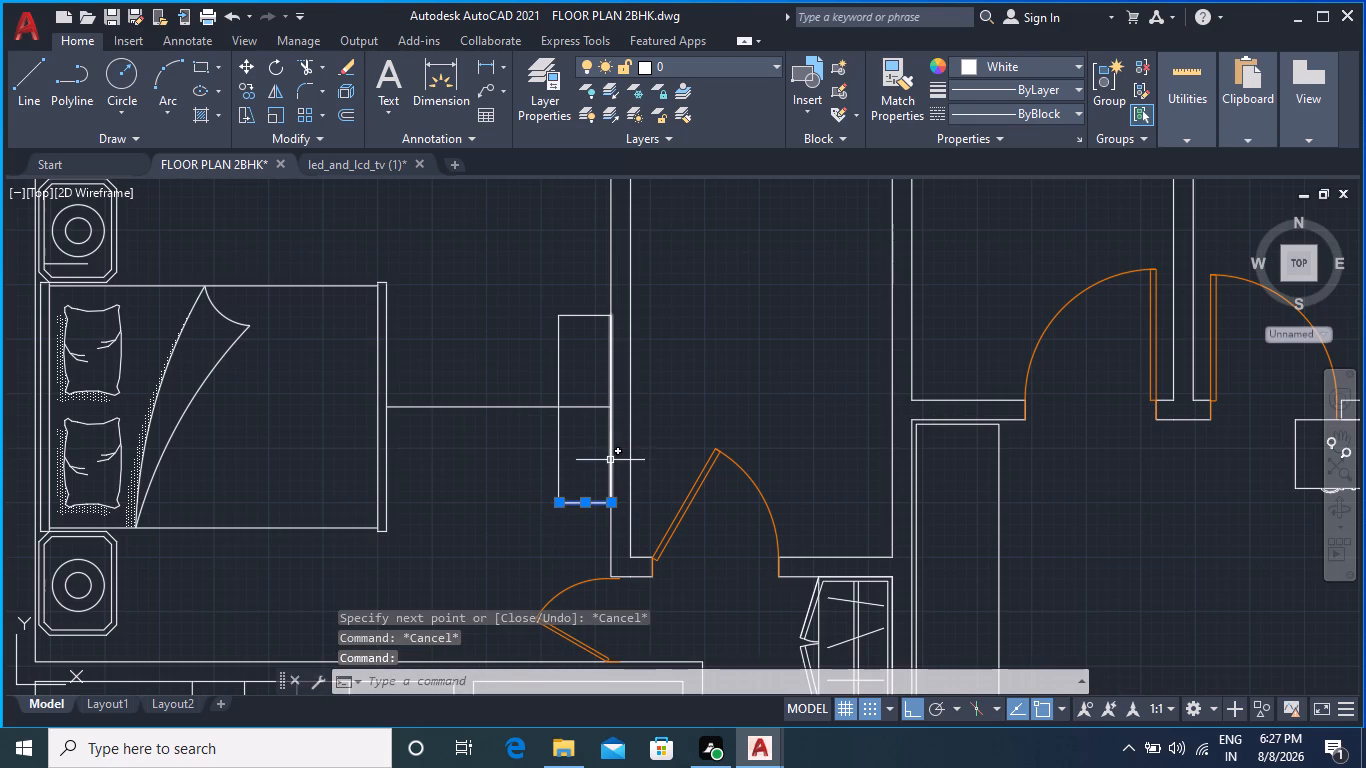
click(610, 460)
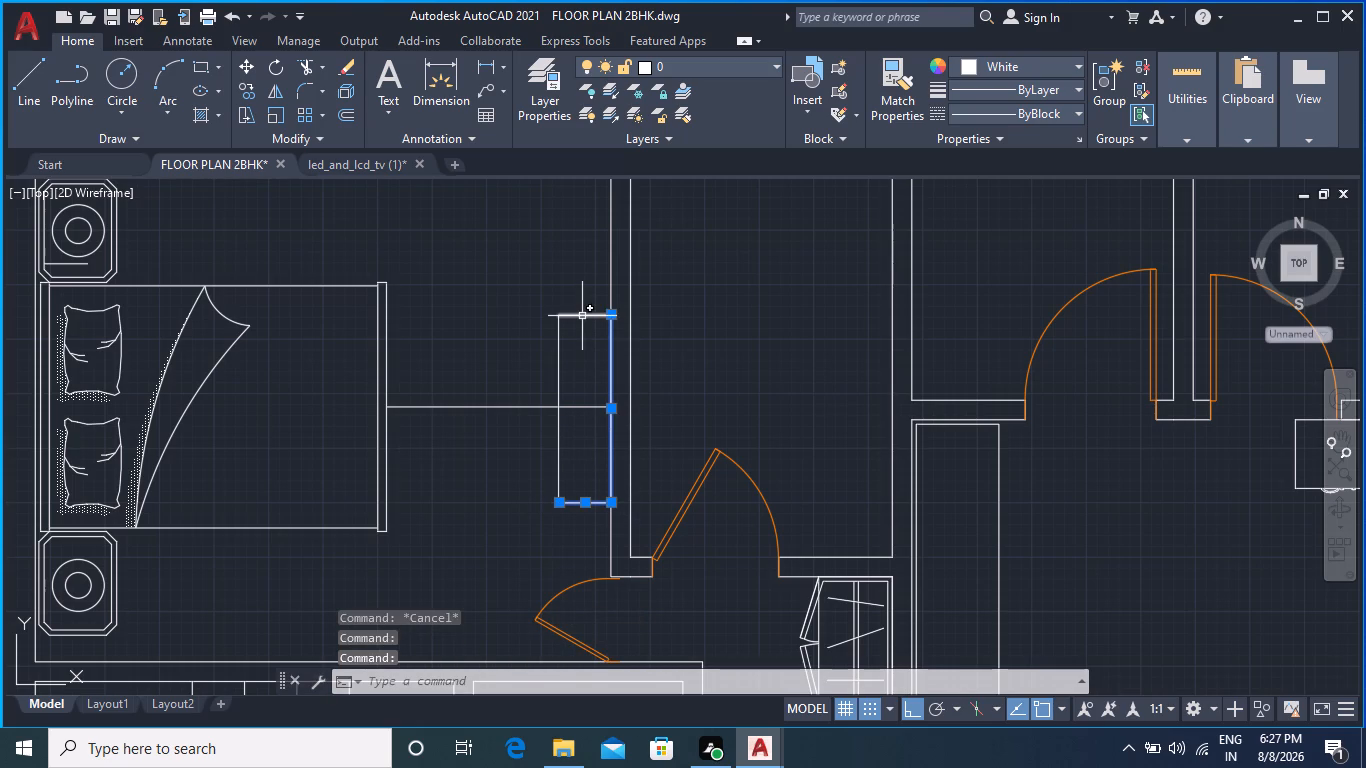
click(582, 315)
click(558, 363)
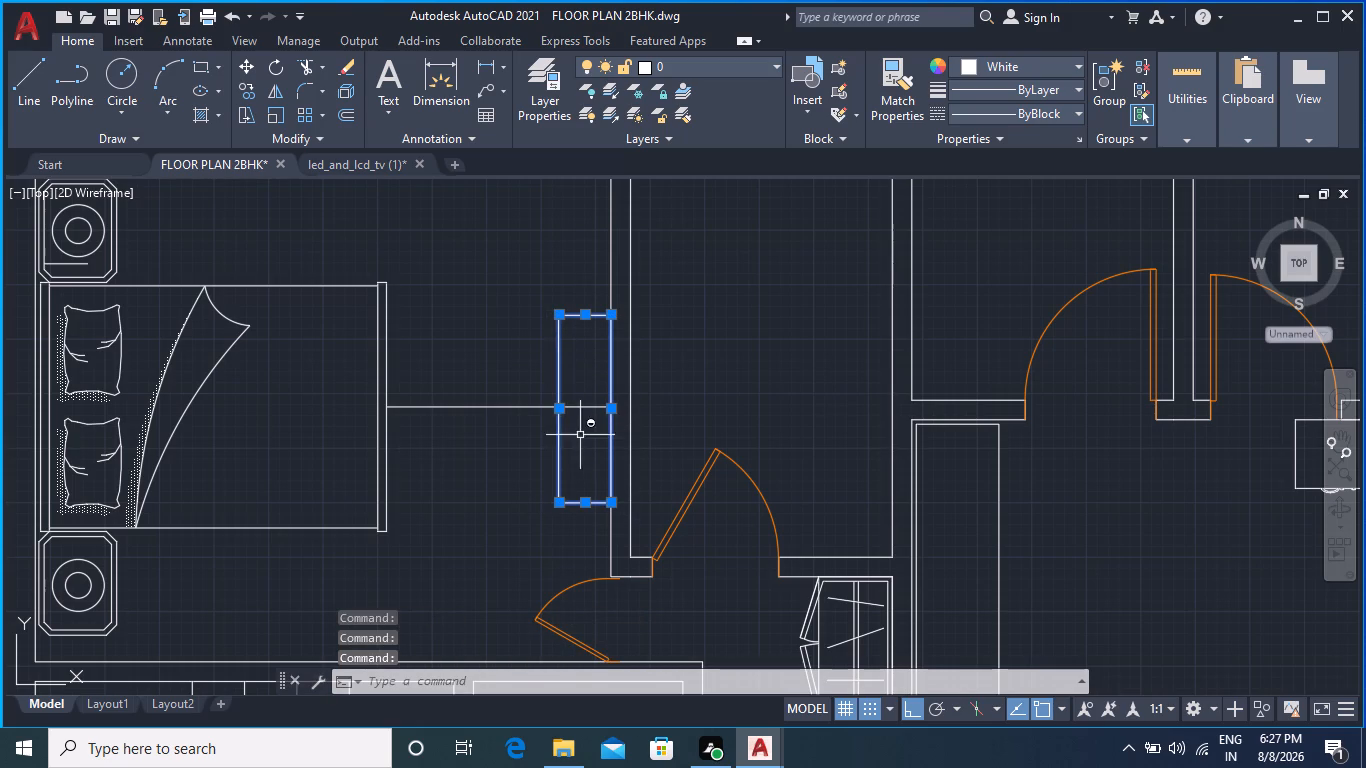
right_click(560, 373)
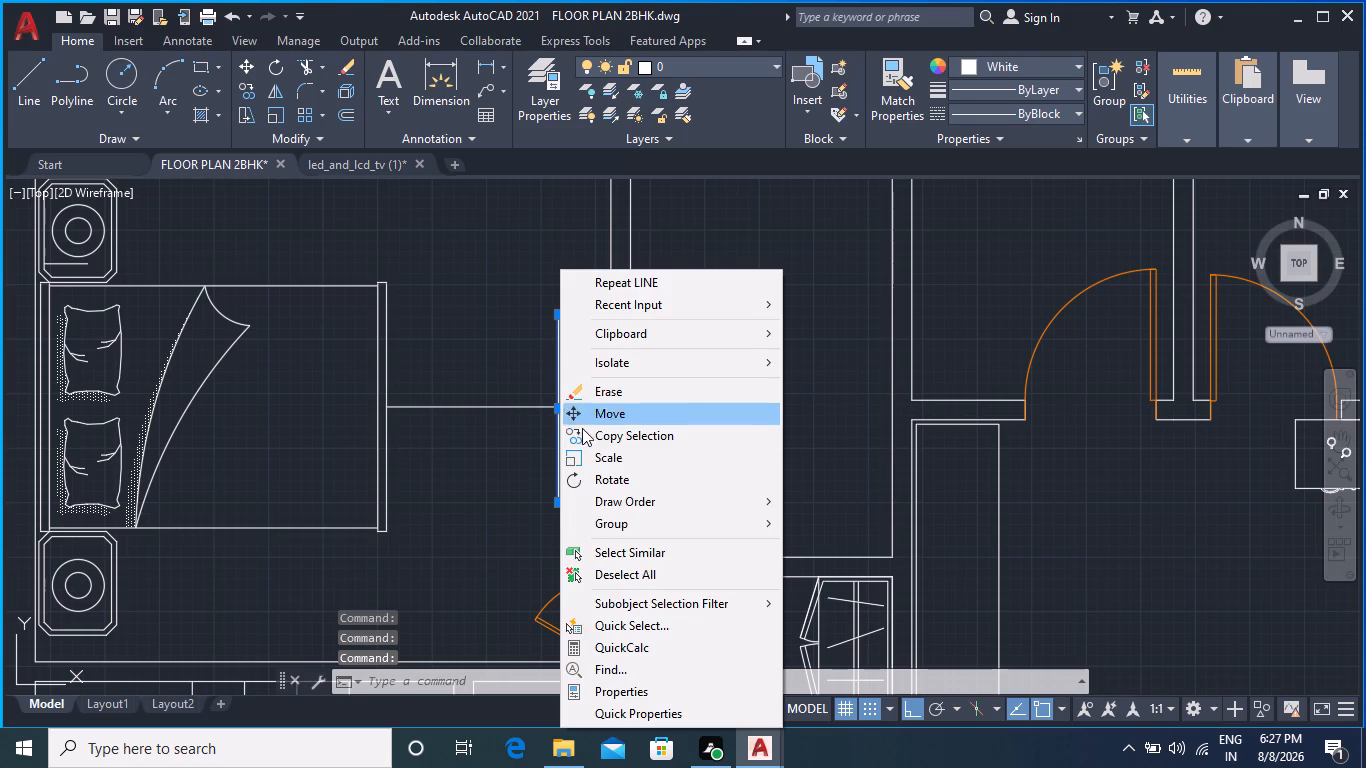
click(620, 519)
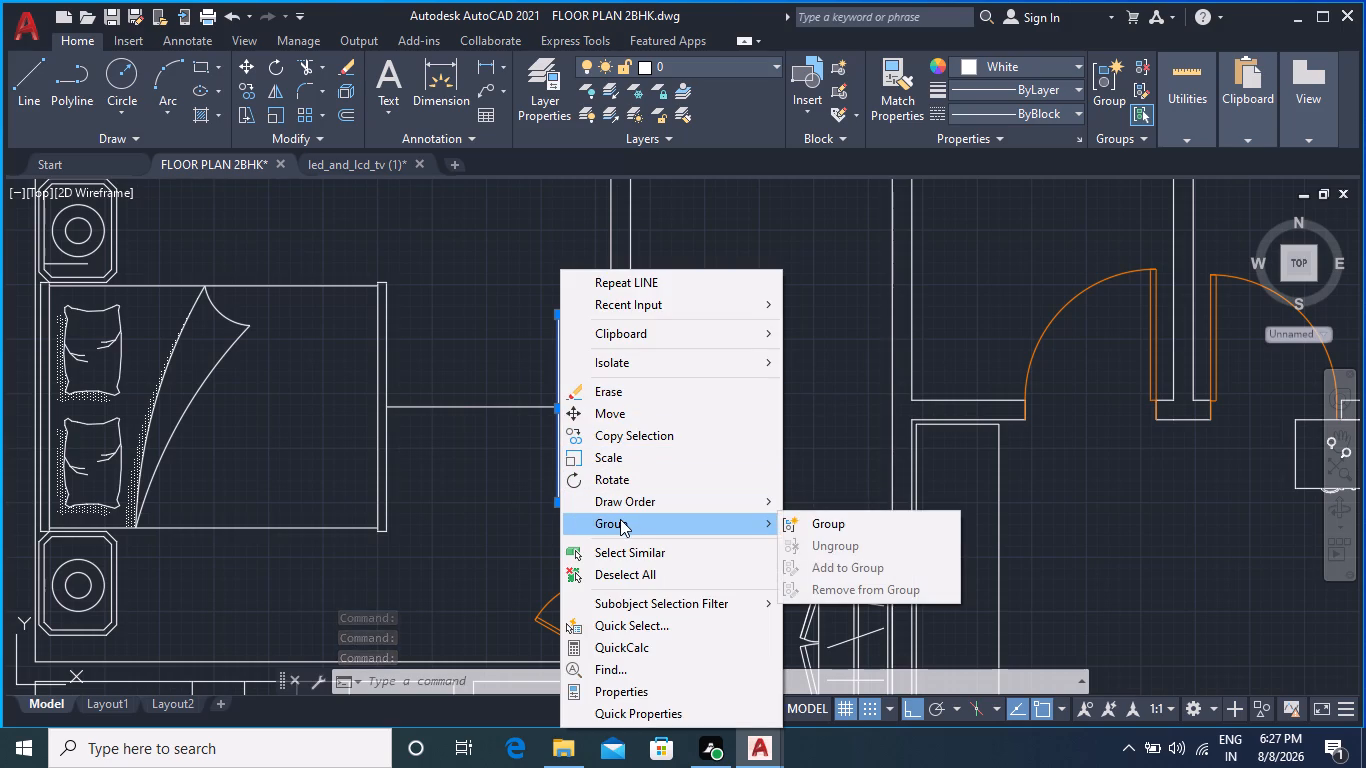
click(616, 519)
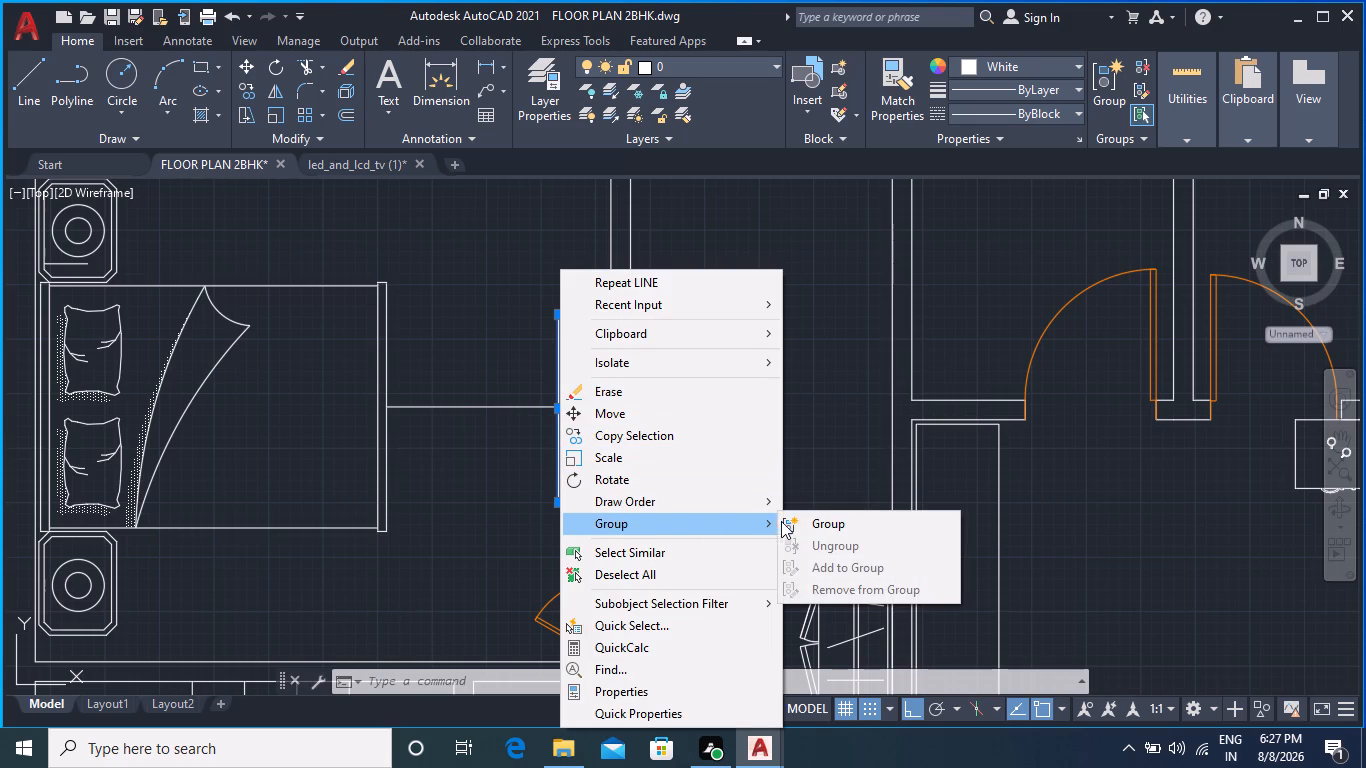
click(809, 521)
Delete the horizontal reference line between the foot of the bed and the east wall.
click(491, 409)
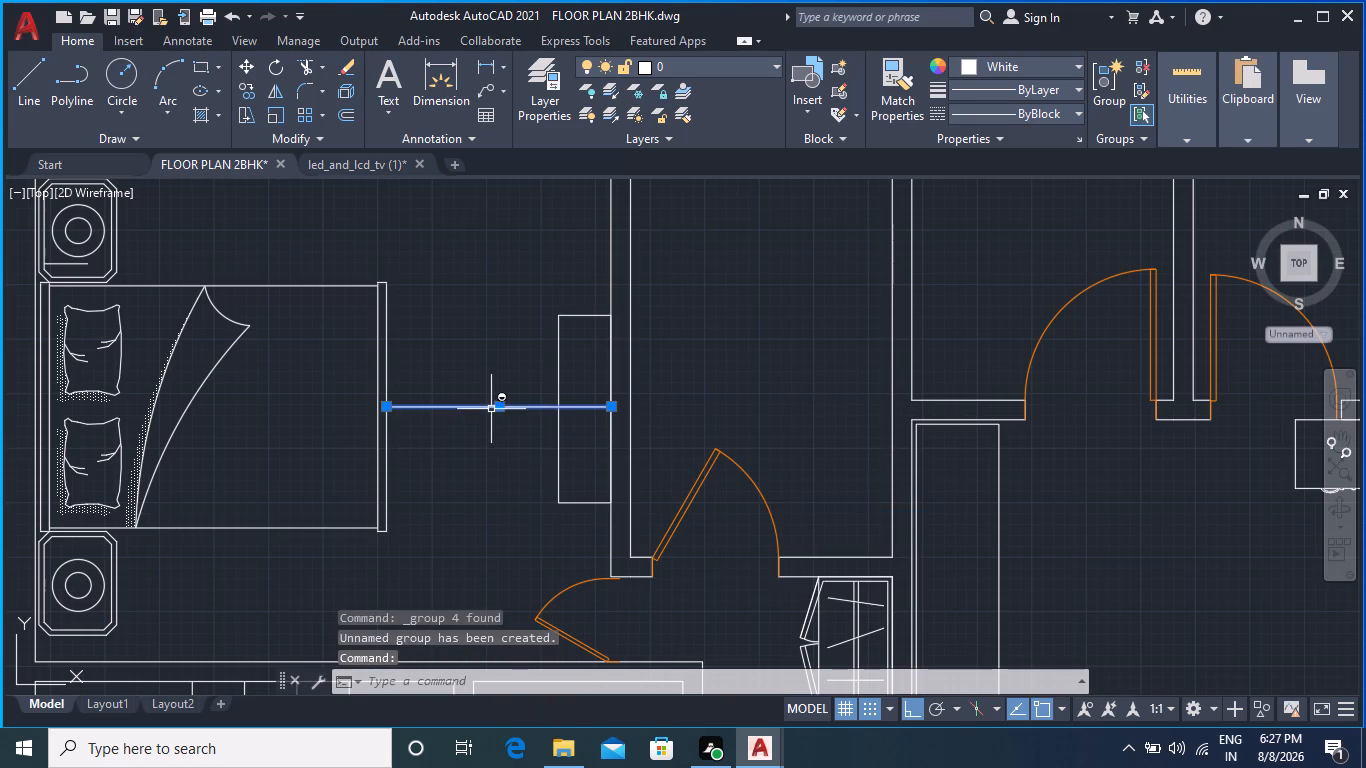
key(Delete)
Rotate the television a quarter turn clockwise about its east end so it runs north-south.
scroll(591, 441, down, 2)
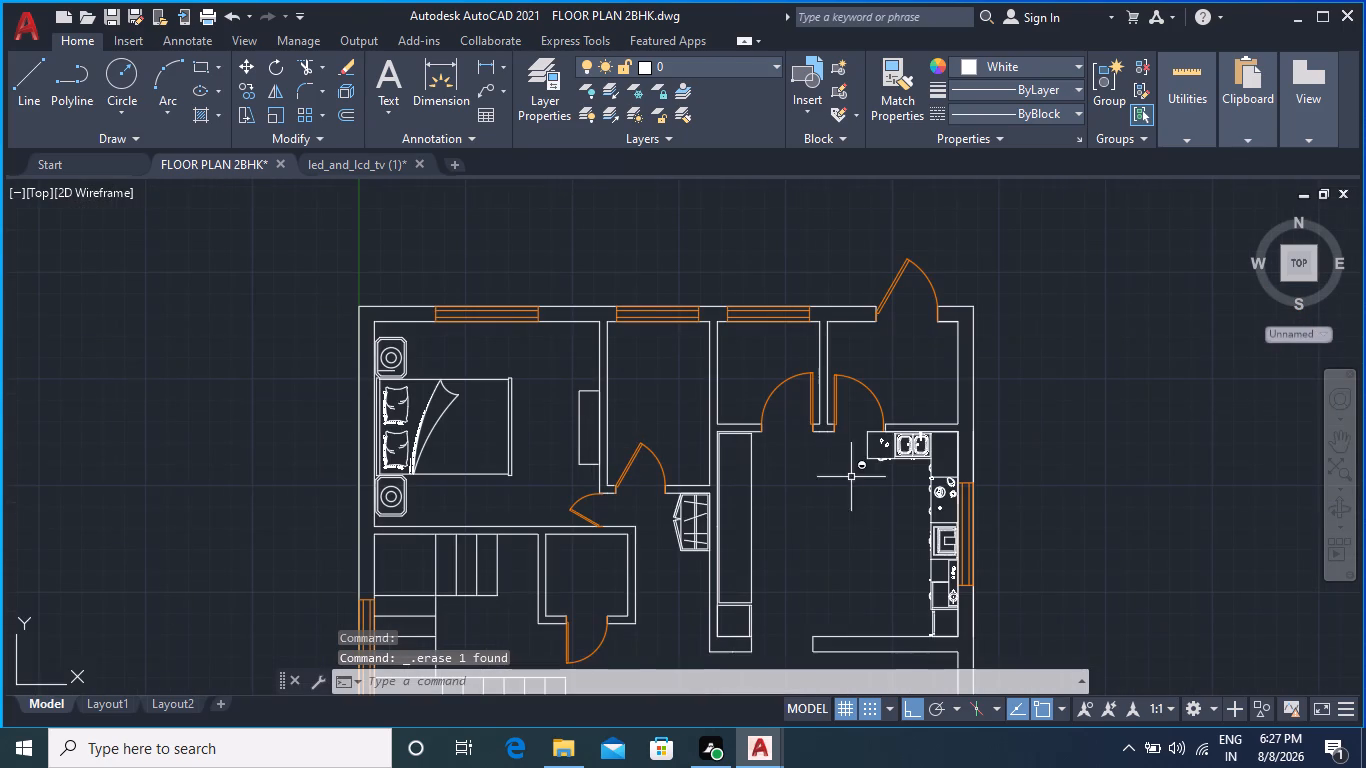
middle_drag(1078, 496, 820, 364)
scroll(1102, 504, down, 1)
middle_drag(1121, 488, 903, 388)
drag(763, 377, 794, 408)
click(1156, 508)
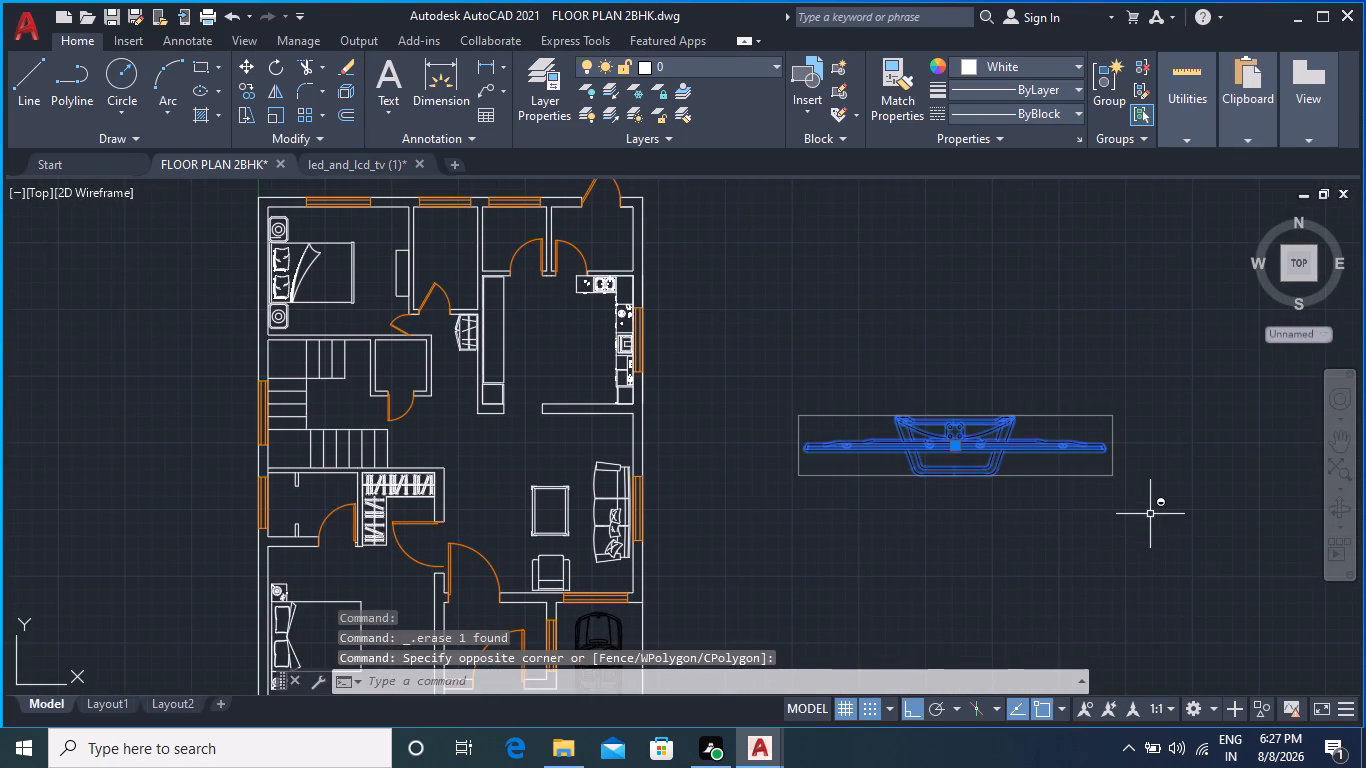
click(280, 69)
click(1109, 450)
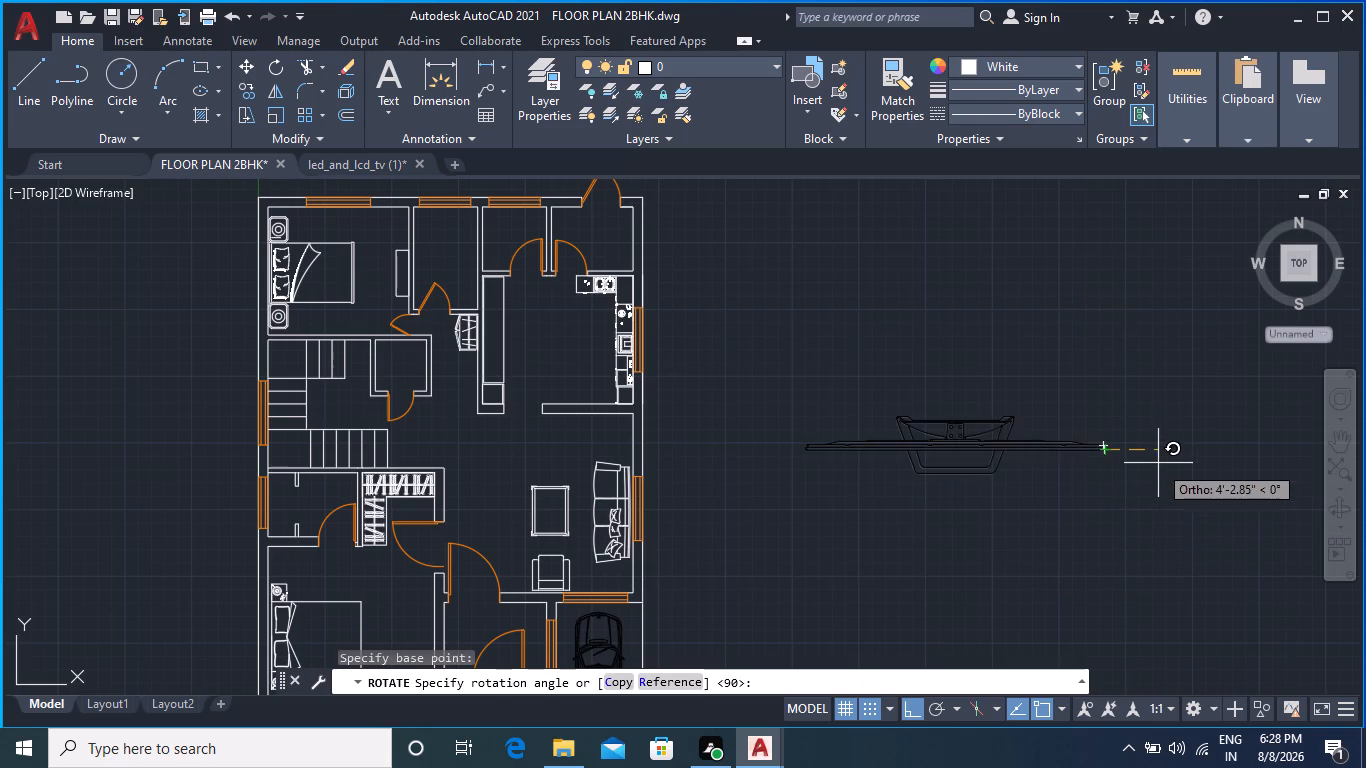
click(1098, 533)
Move the television from its south end about 55' straight west onto the northwest bedroom's television unit outline.
middle_drag(1190, 490, 1150, 565)
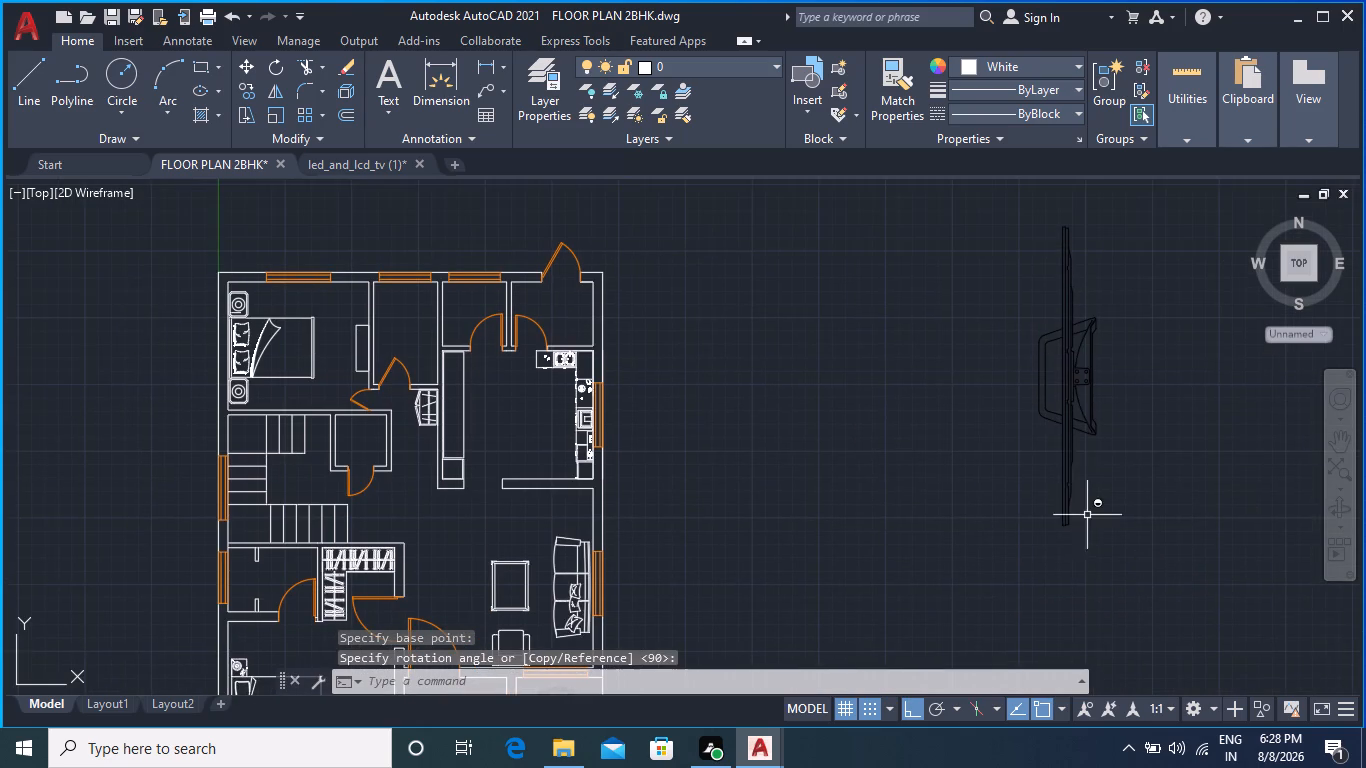
click(983, 204)
click(1164, 575)
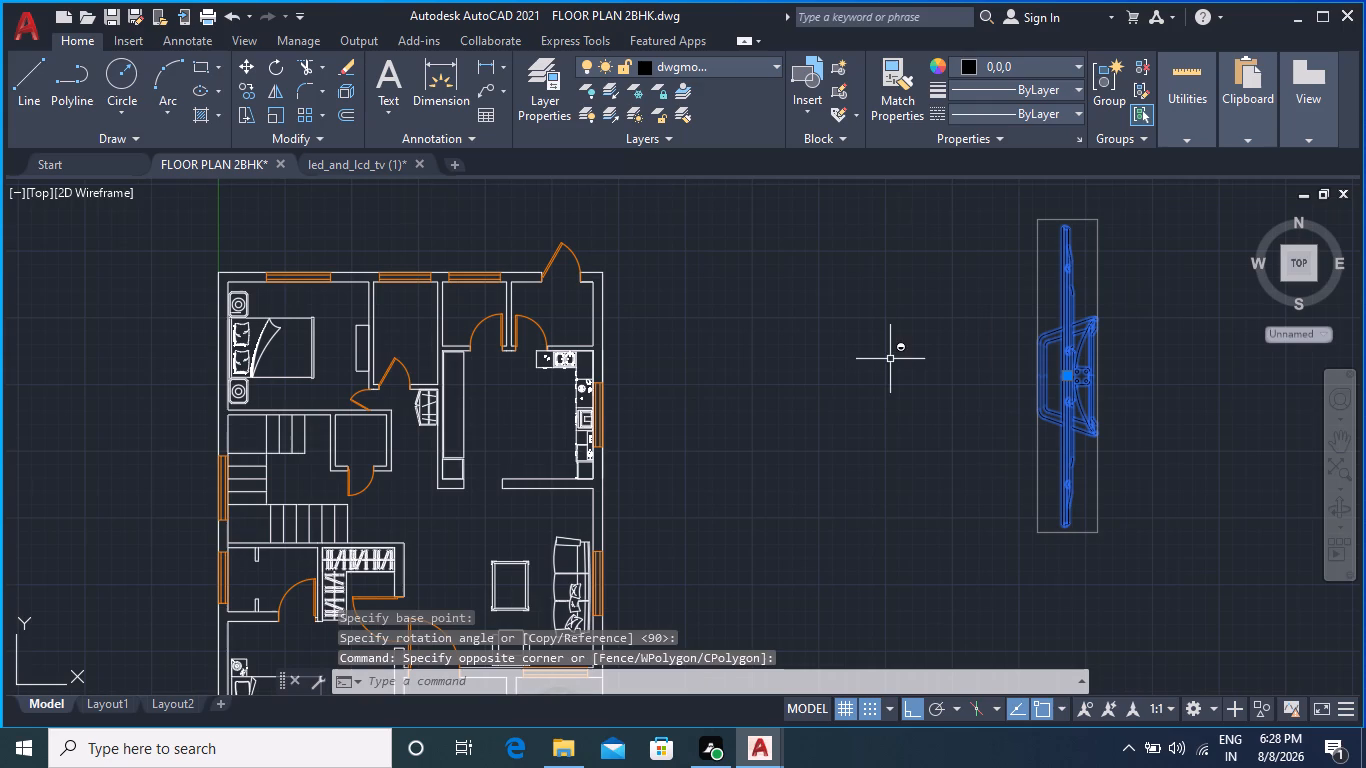
click(243, 62)
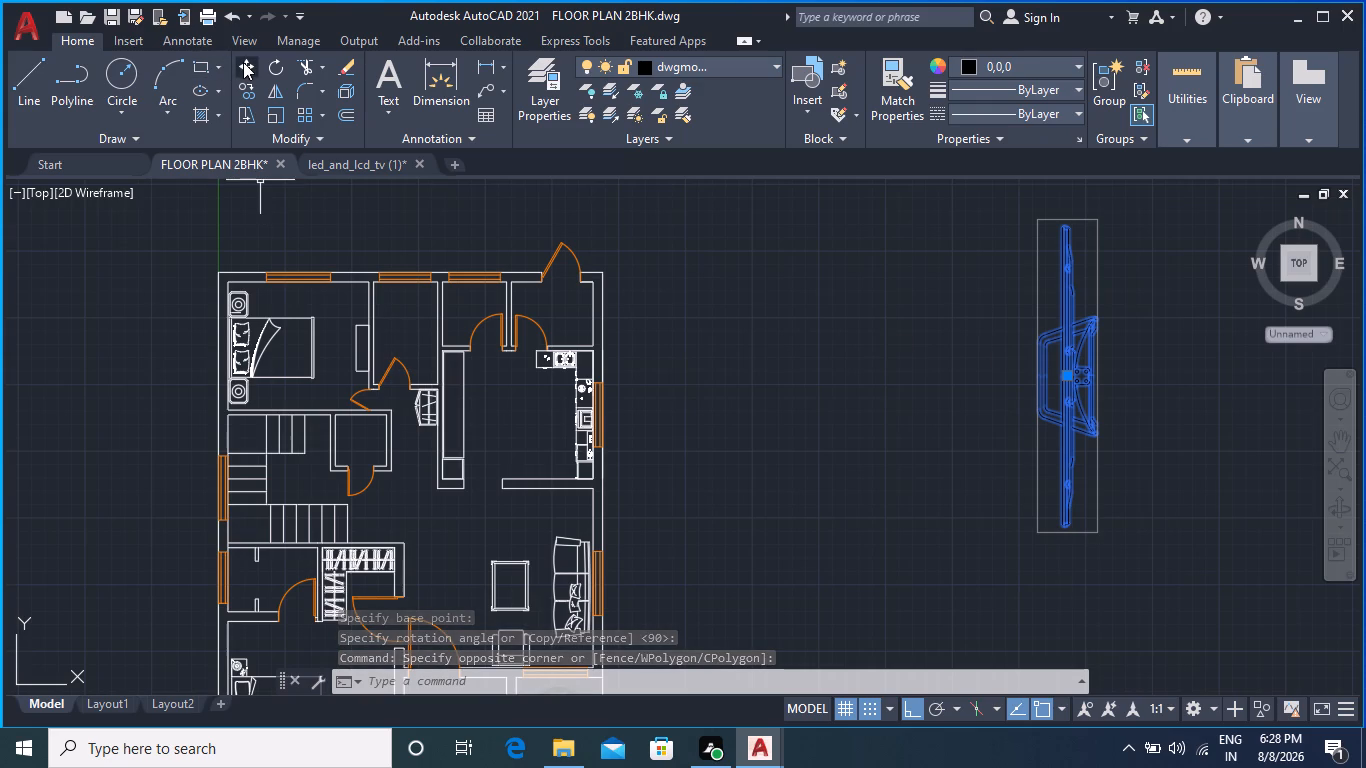
scroll(1112, 668, up, 2)
scroll(1033, 461, up, 2)
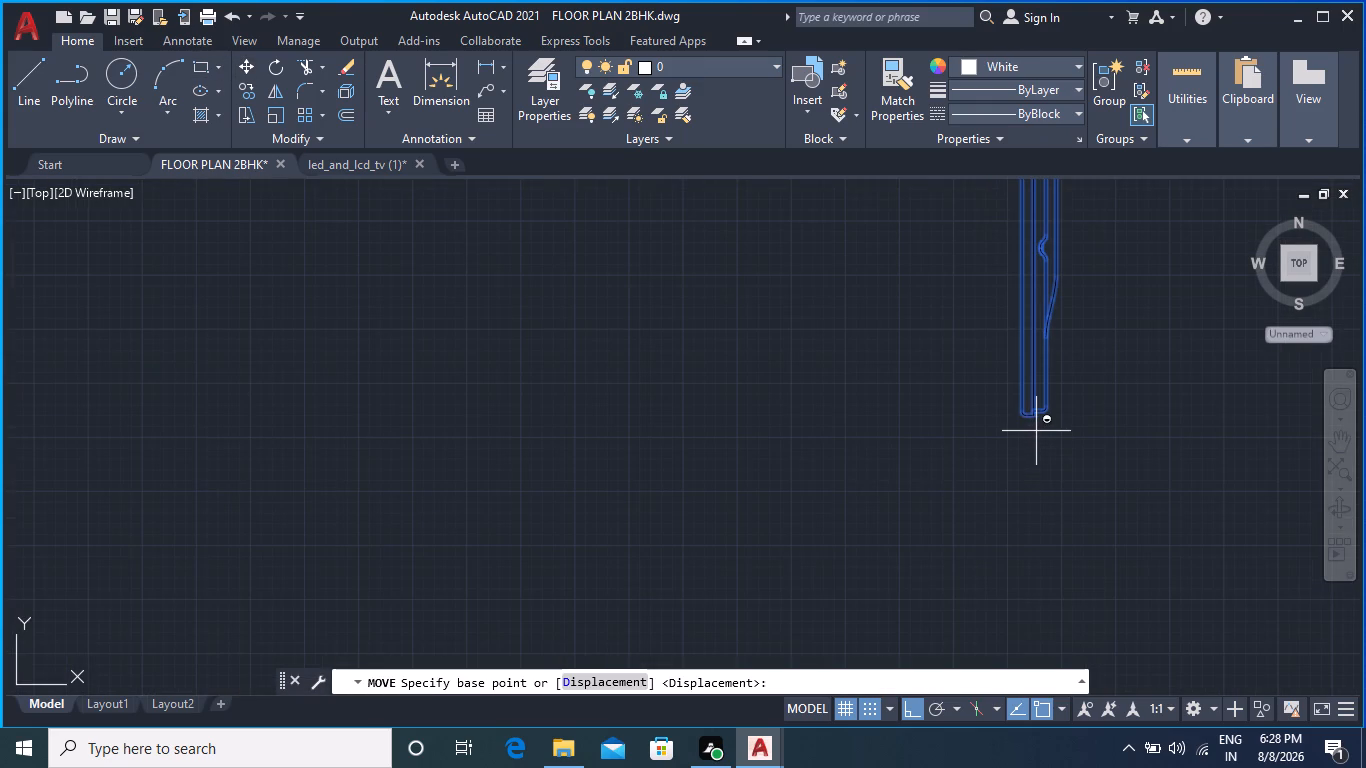
click(1034, 415)
scroll(705, 466, down, 4)
middle_drag(676, 468, 1181, 489)
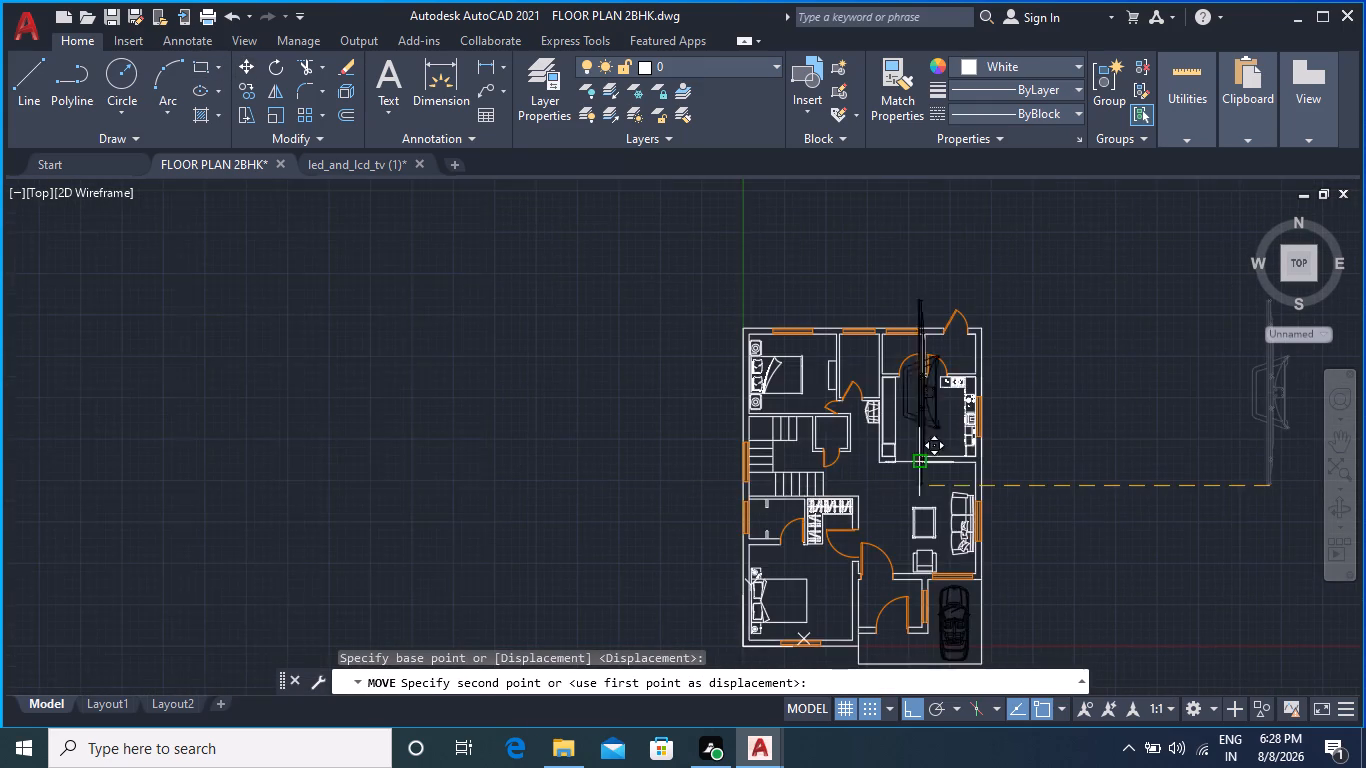
scroll(824, 466, up, 3)
scroll(940, 480, down, 1)
middle_drag(926, 408, 978, 573)
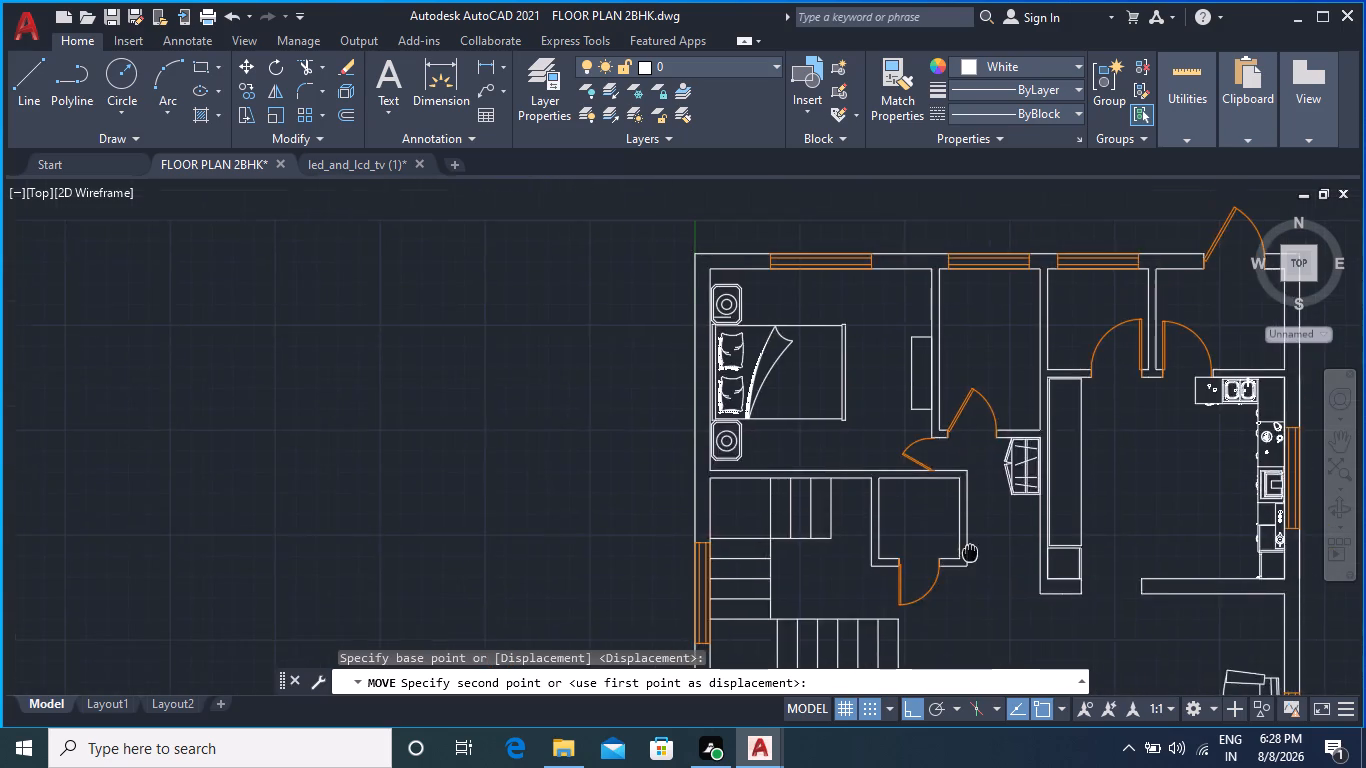
middle_drag(978, 573, 990, 609)
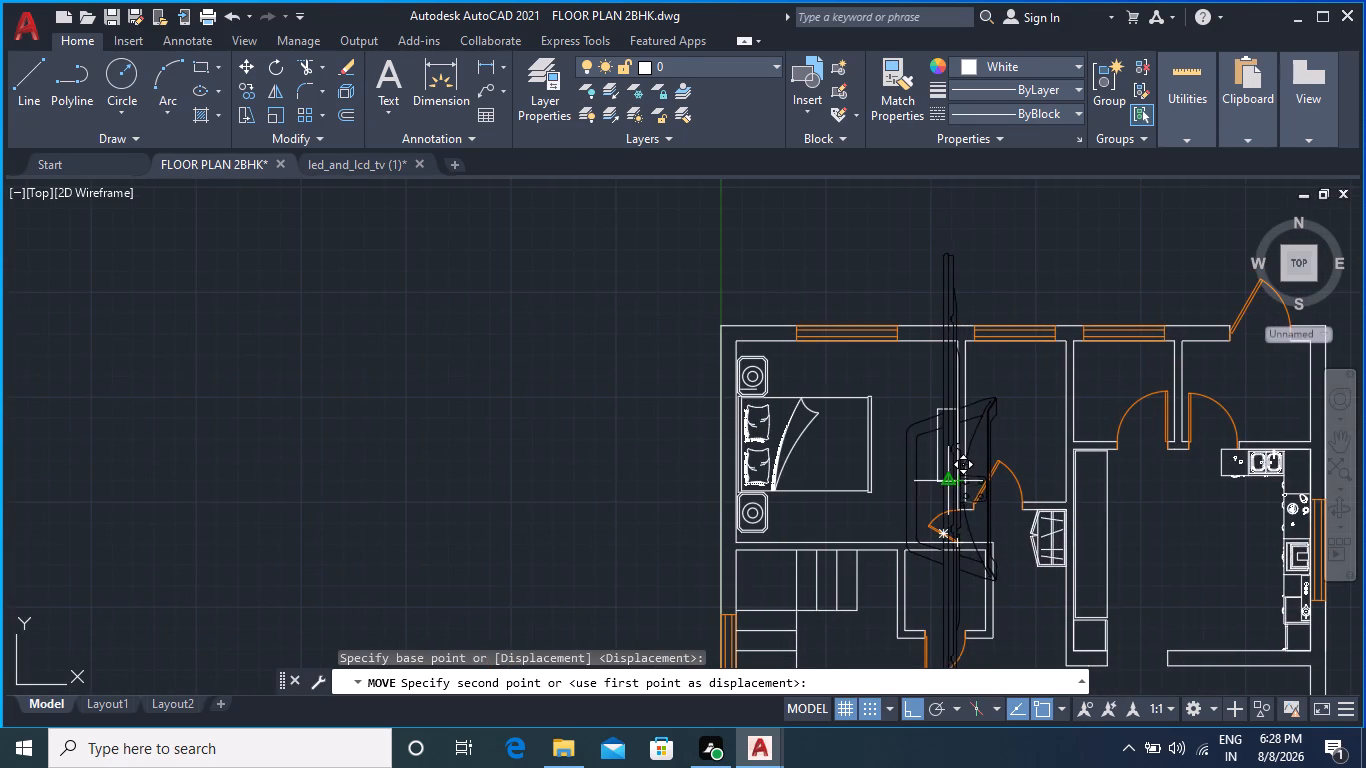
scroll(946, 475, up, 5)
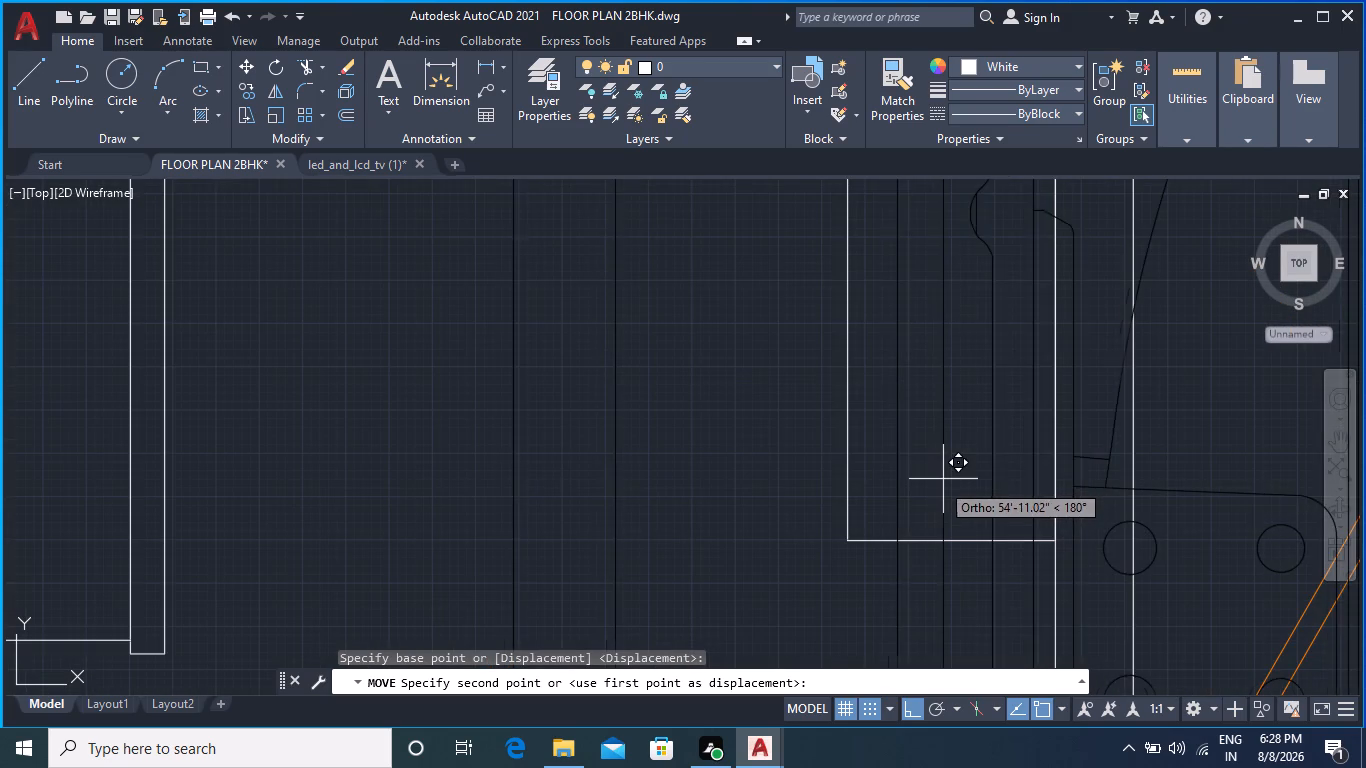
click(878, 521)
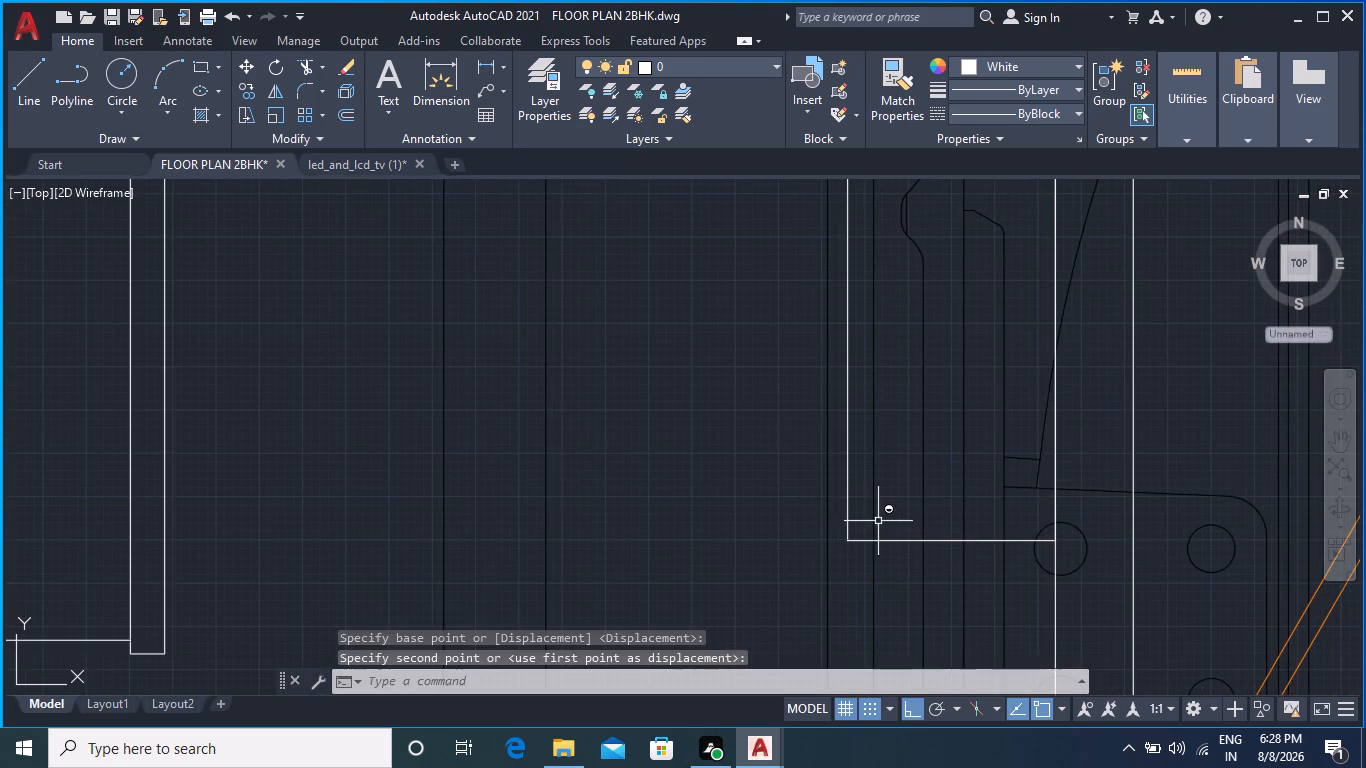
Scale the television down freehand from its south end so it is shorter than the northwest bedroom's television unit.
scroll(966, 532, down, 4)
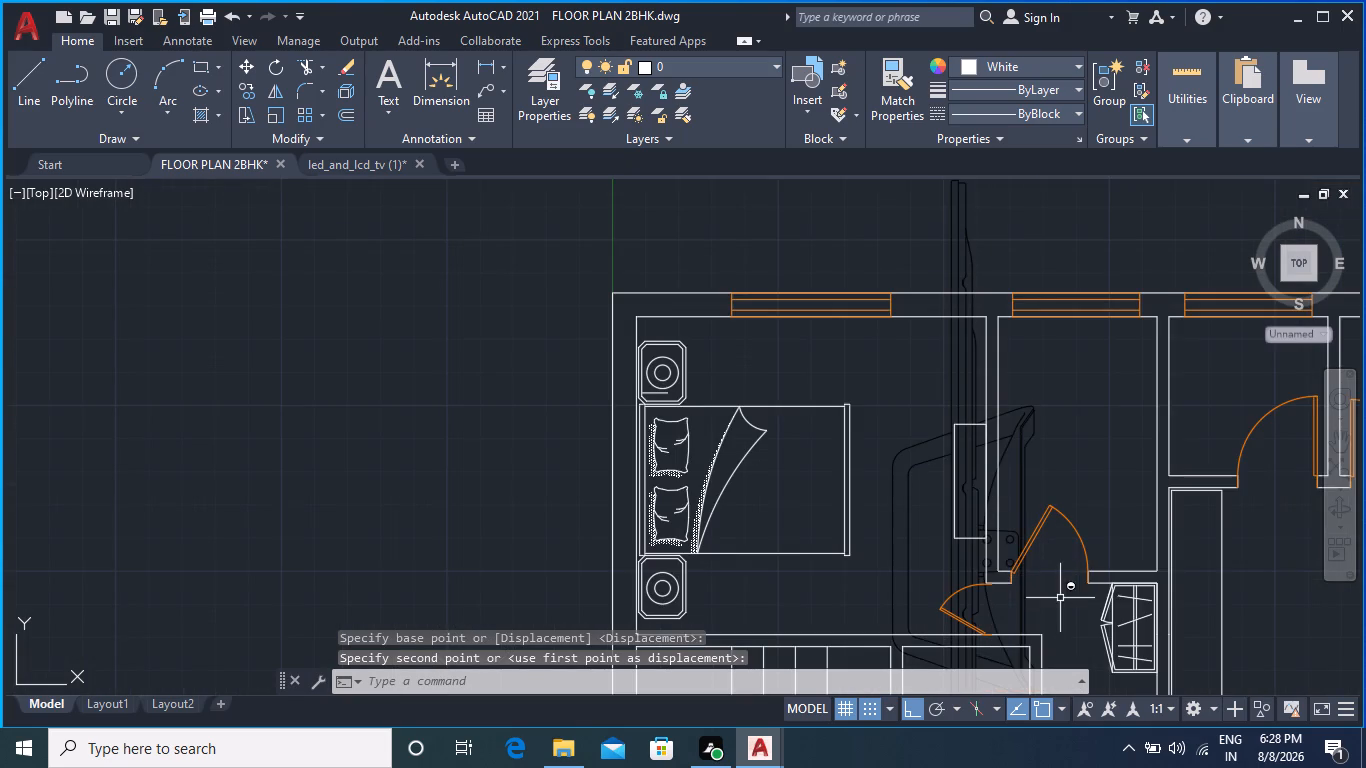
middle_drag(1060, 598, 990, 434)
click(897, 404)
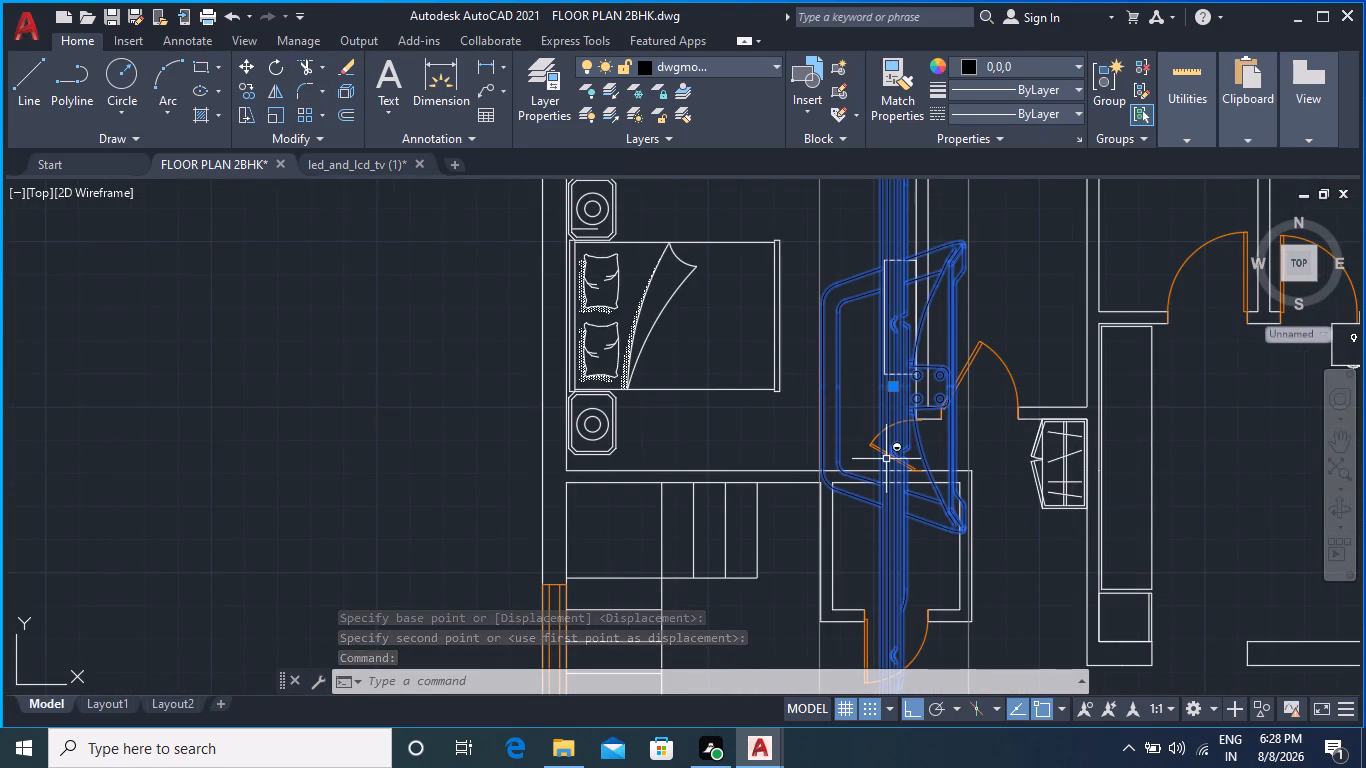
right_click(893, 412)
click(953, 459)
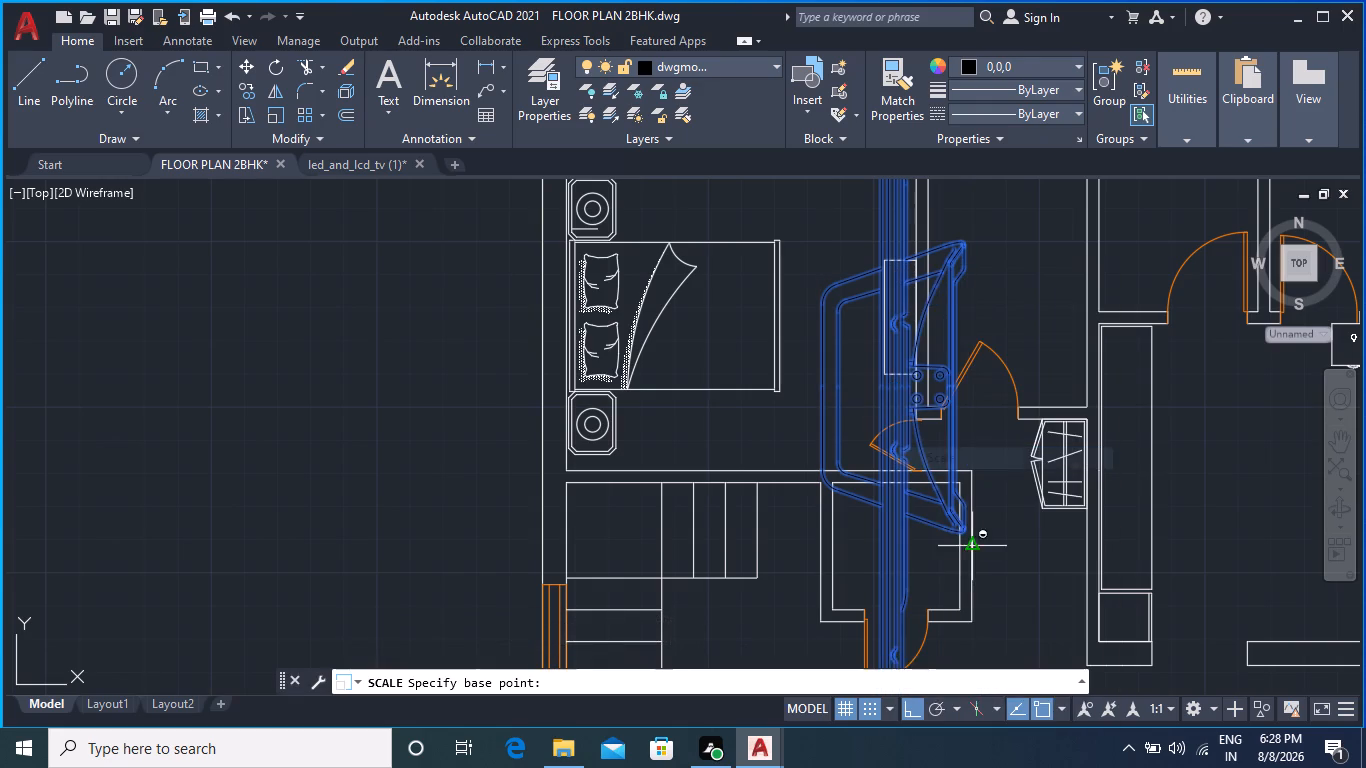
scroll(942, 566, down, 1)
middle_drag(942, 566, 901, 441)
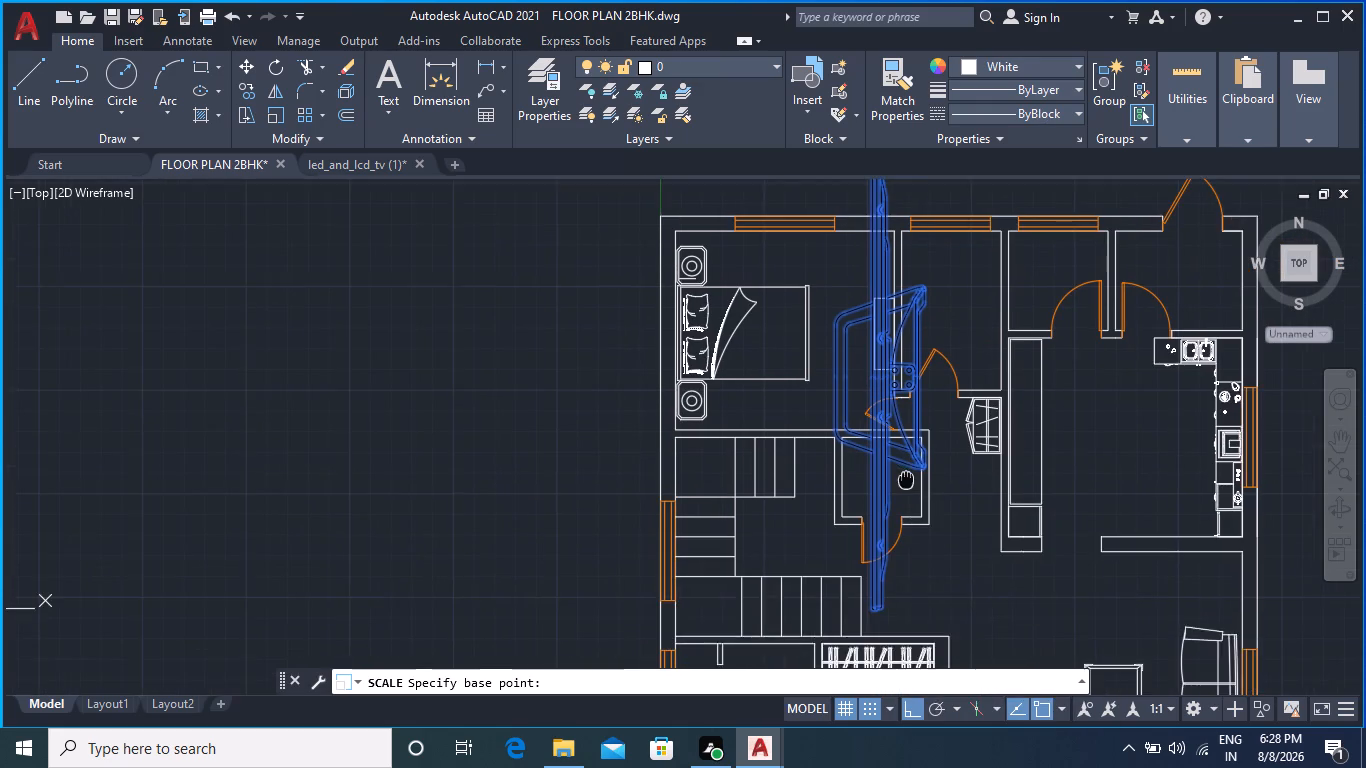
click(873, 567)
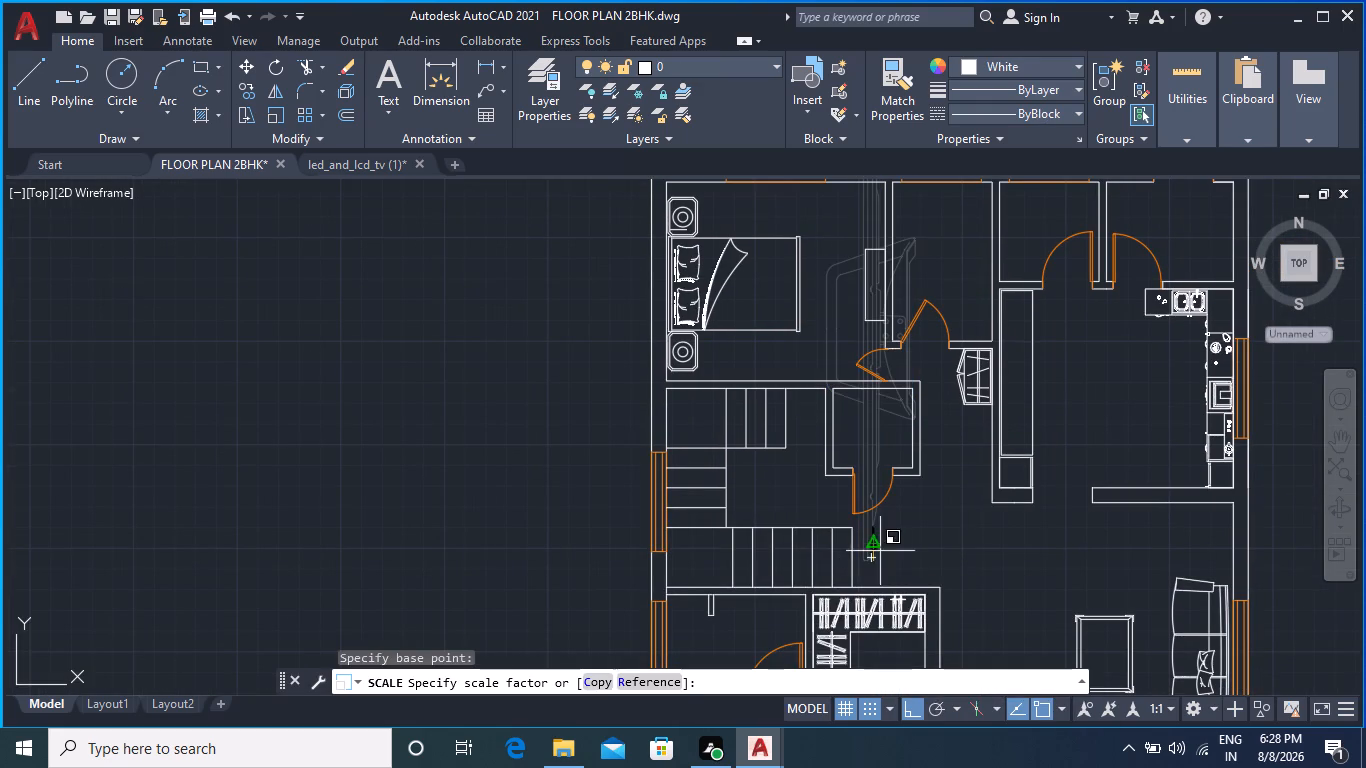
click(902, 572)
Move the reduced television from its south end about 12'-4" north into the northwest bedroom's television unit outline, with ortho off.
scroll(893, 549, up, 3)
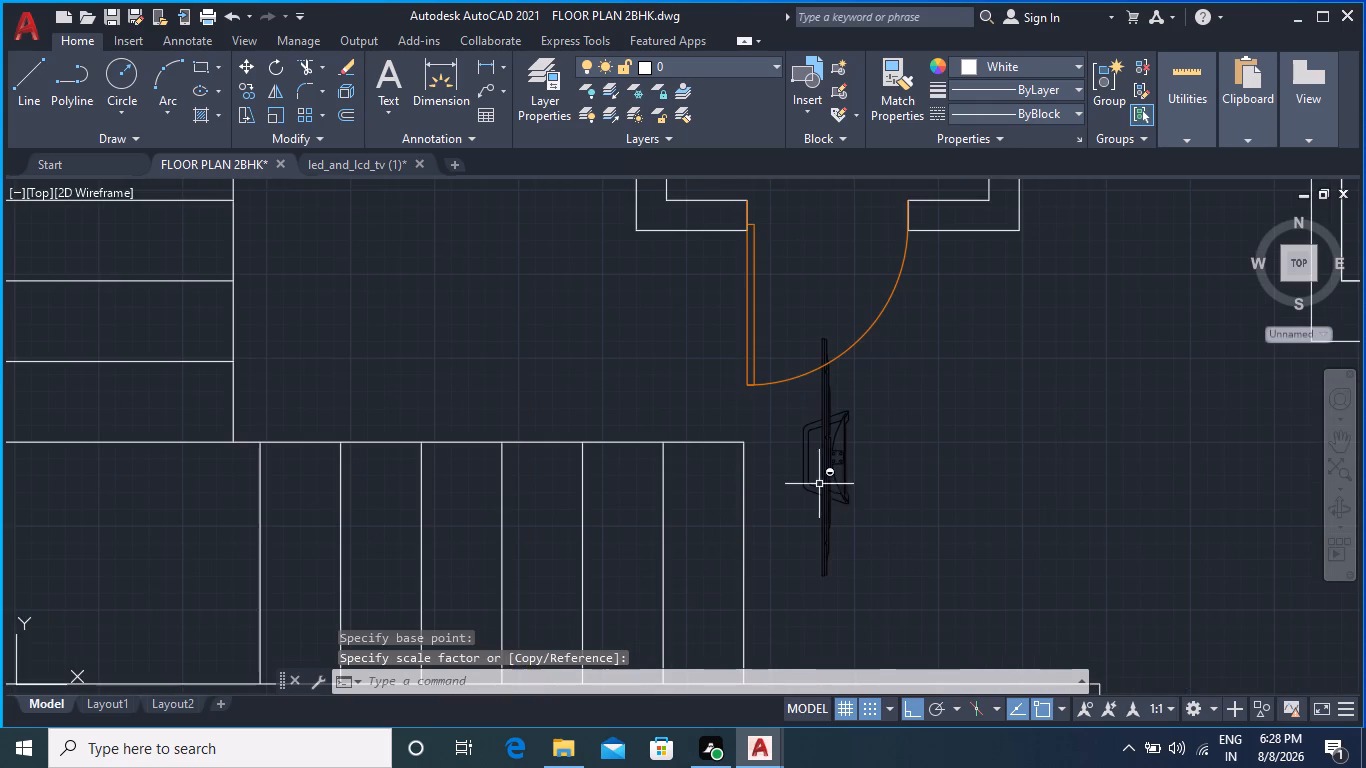
click(819, 484)
click(250, 73)
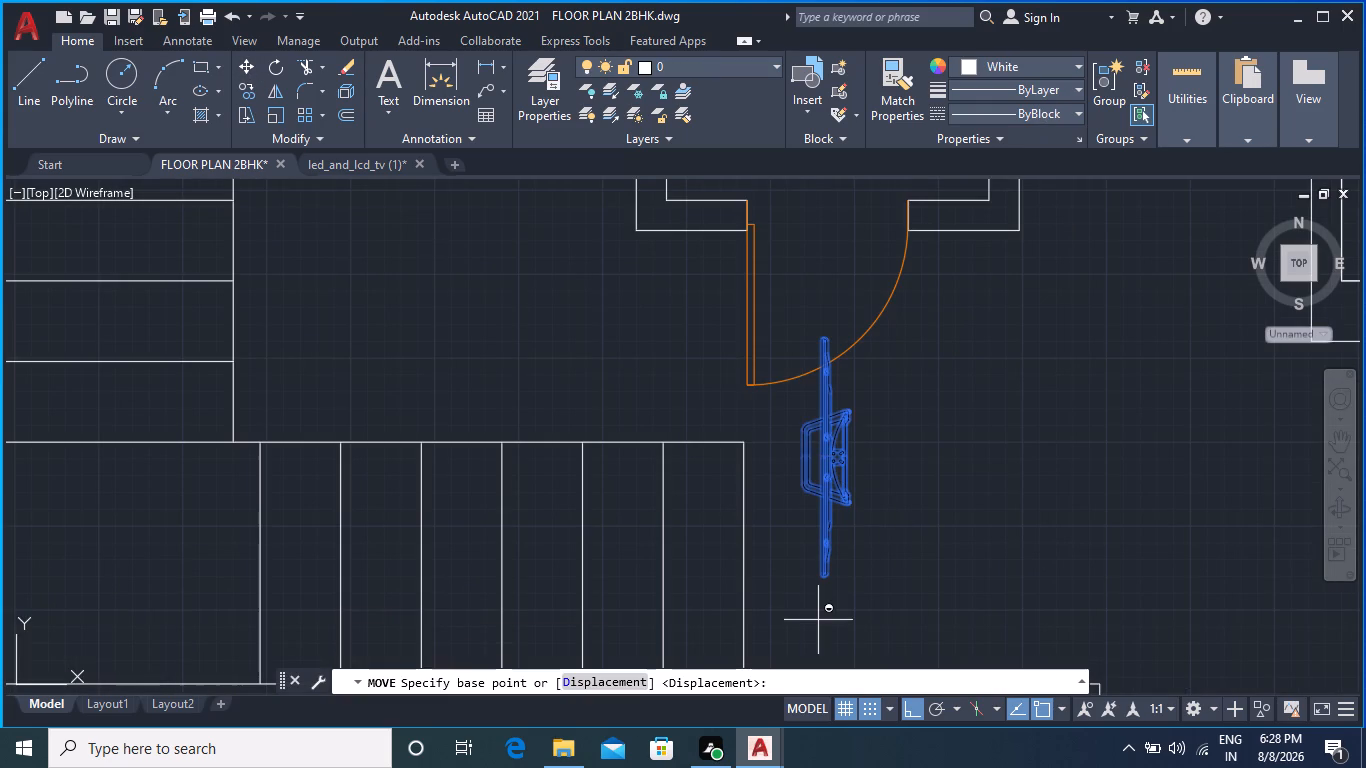
scroll(849, 562, up, 2)
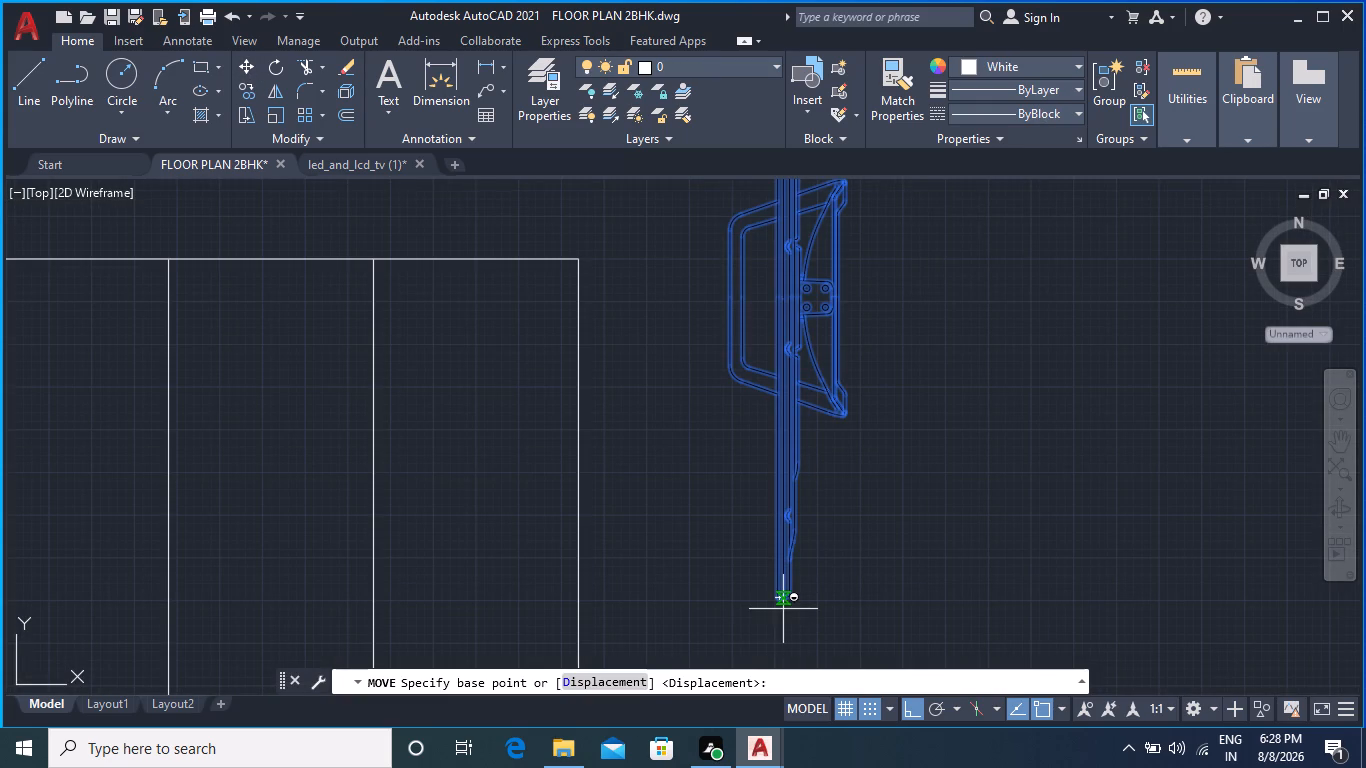
click(784, 608)
scroll(818, 469, down, 3)
middle_drag(823, 484, 870, 757)
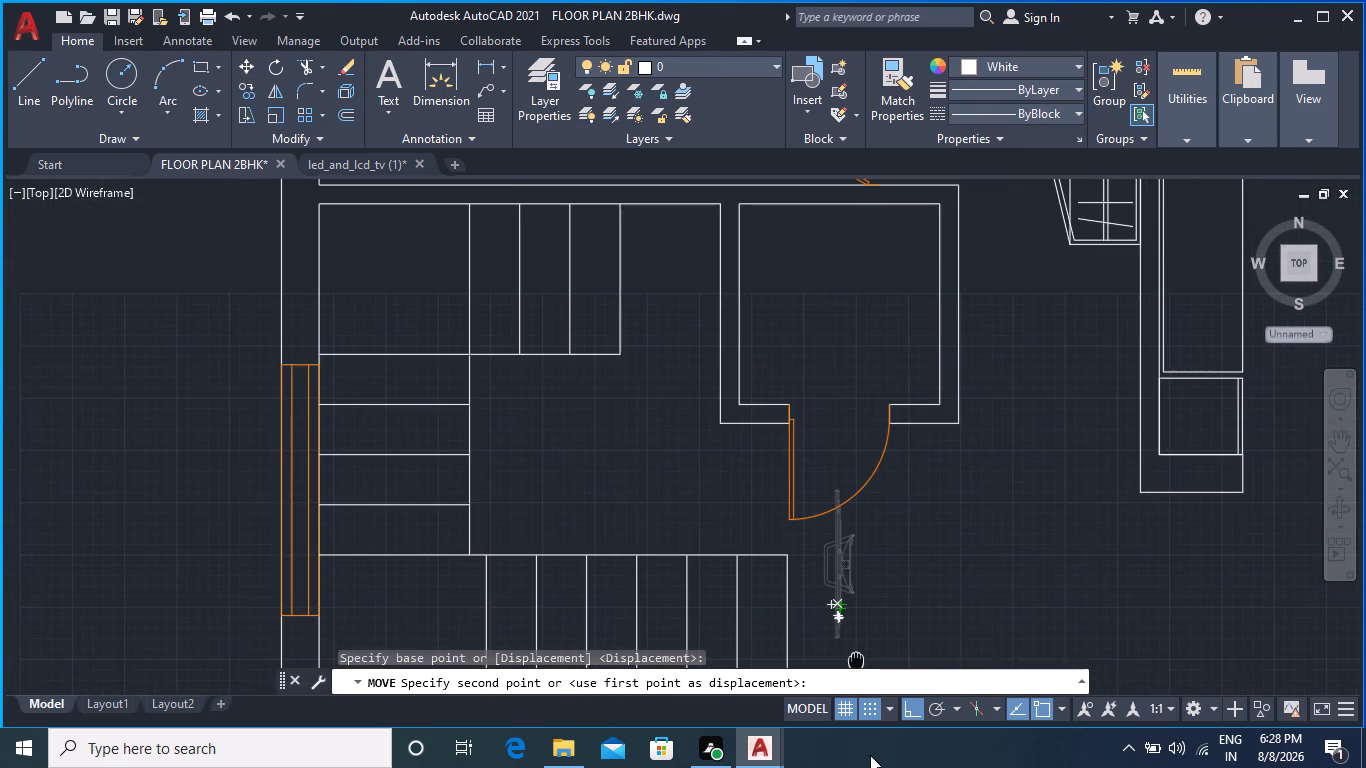
middle_drag(837, 420, 875, 767)
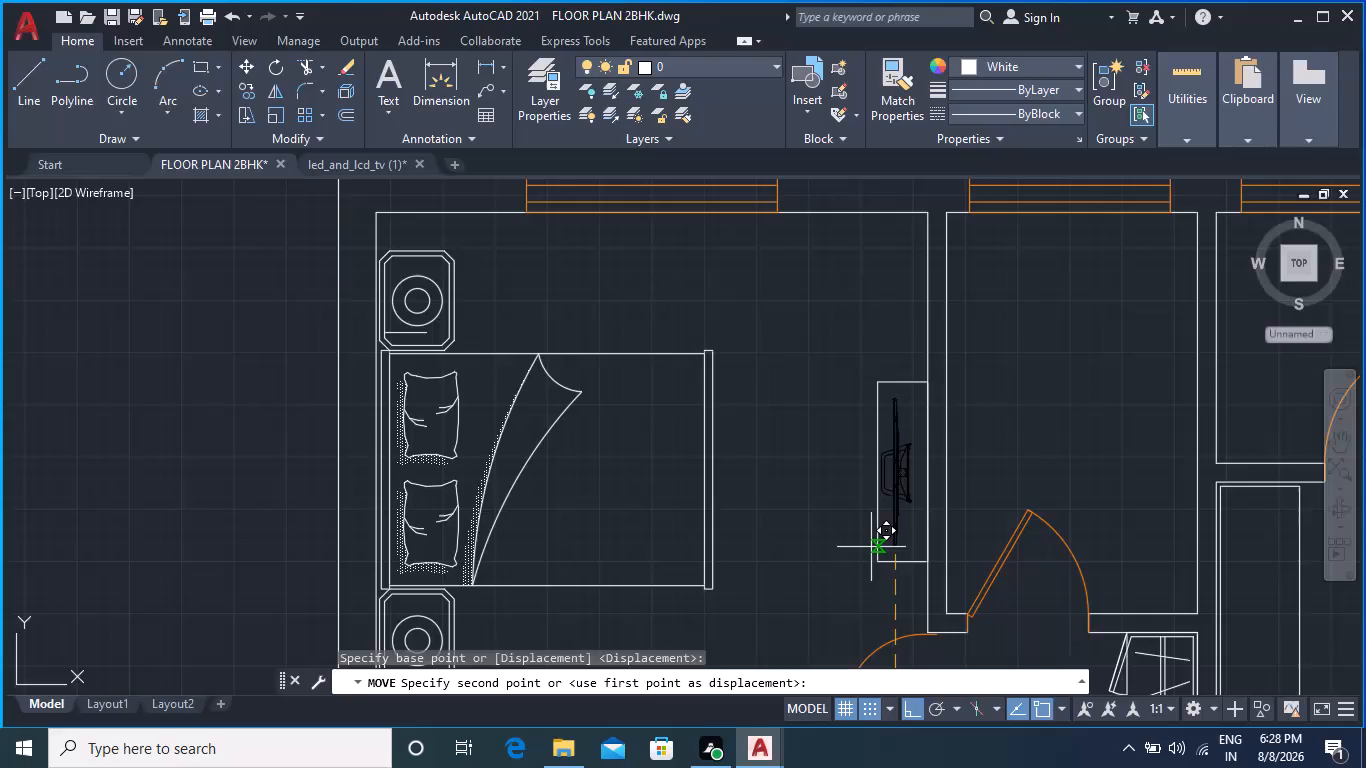
scroll(874, 548, up, 2)
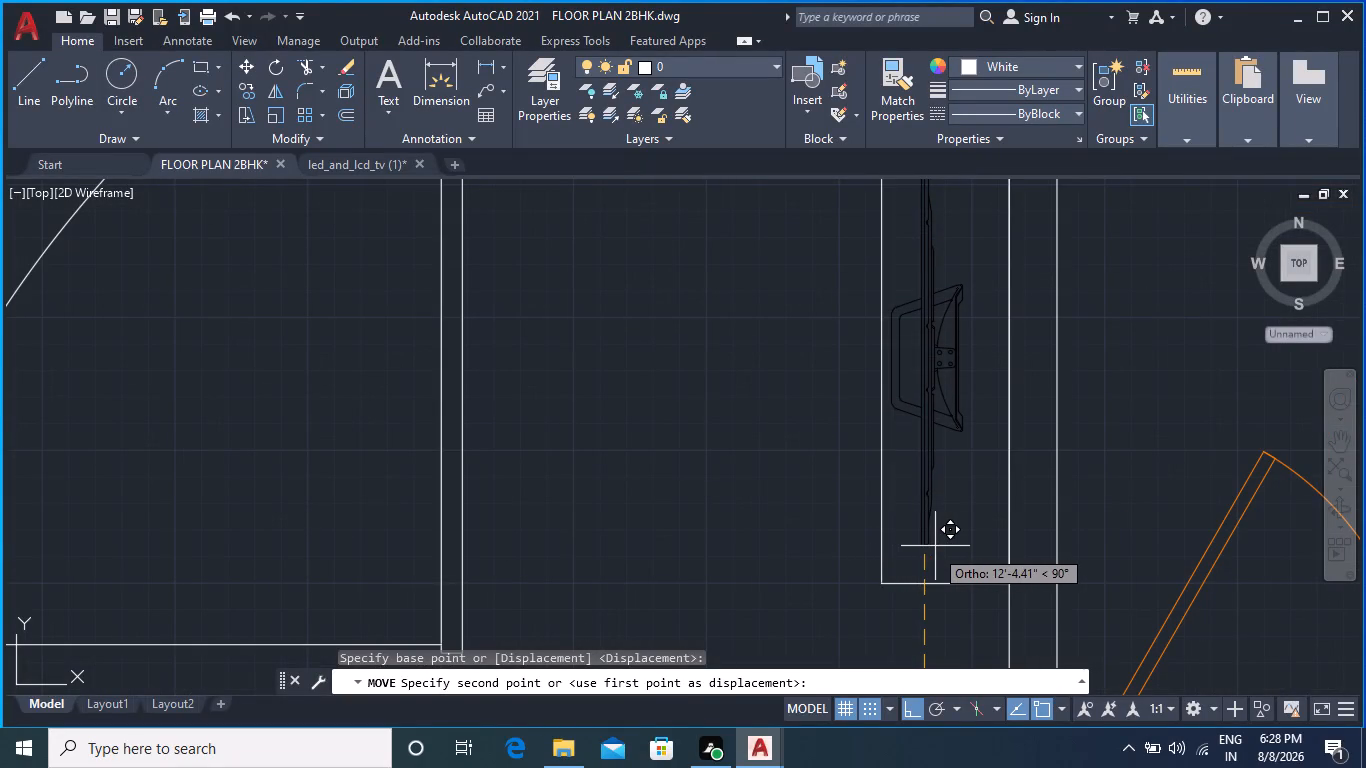
key(F8)
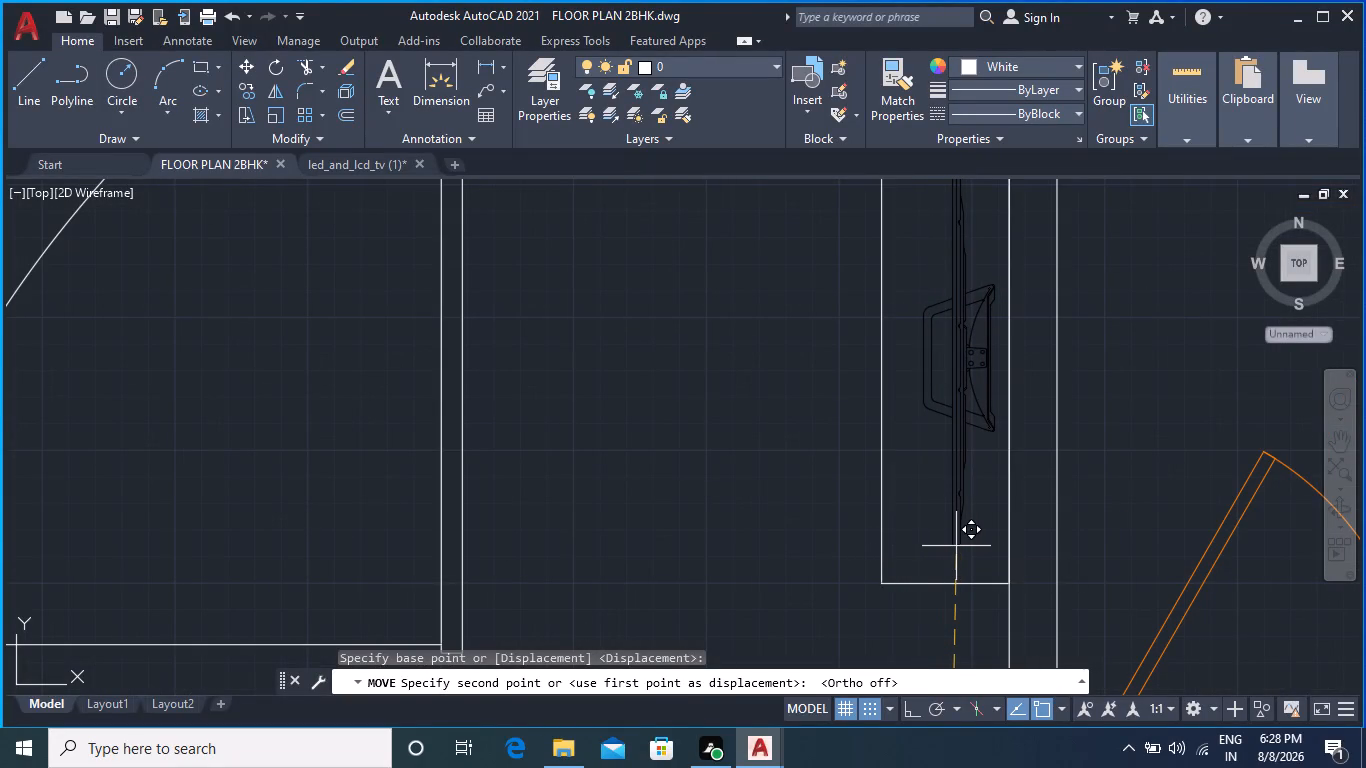
click(955, 548)
Nudge the television slightly southeast with grid snap off so it sits centred along the television unit's length.
scroll(971, 526, down, 1)
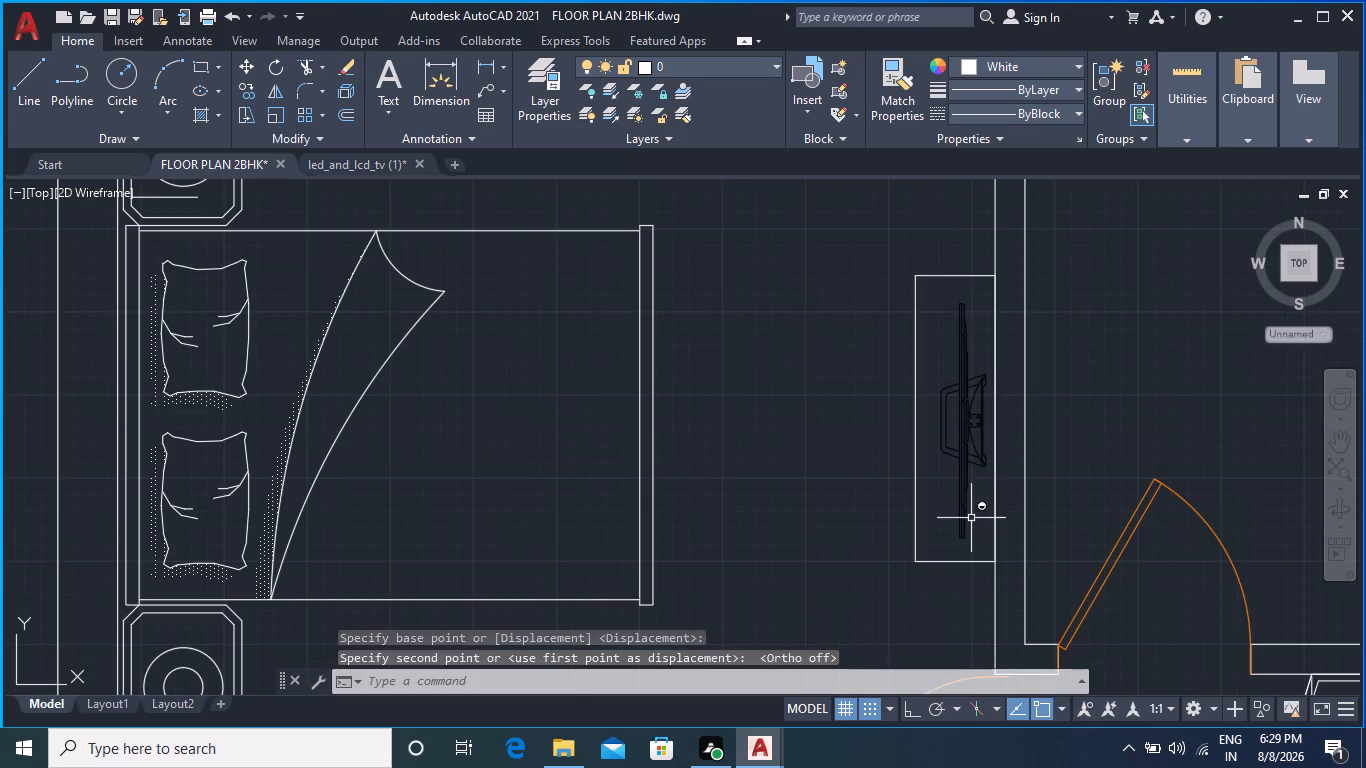
scroll(965, 440, up, 1)
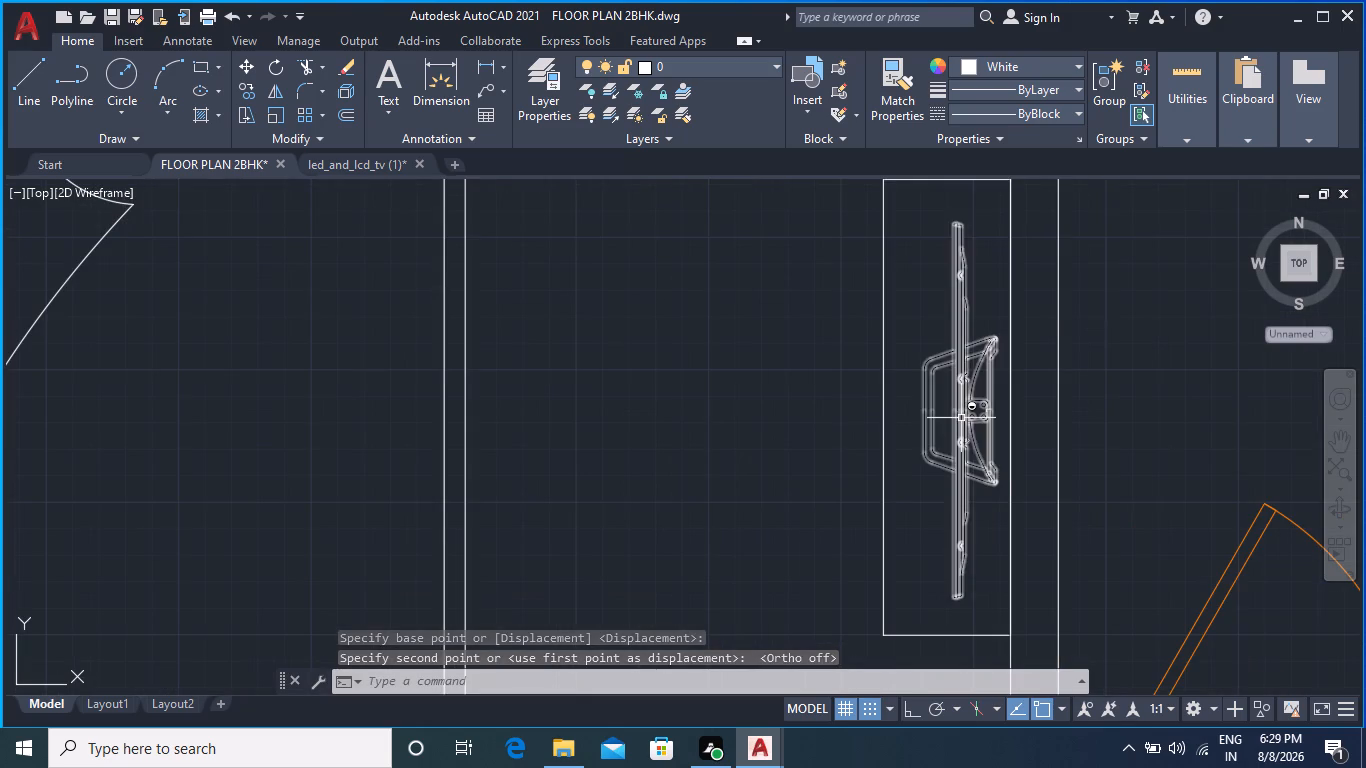
click(961, 418)
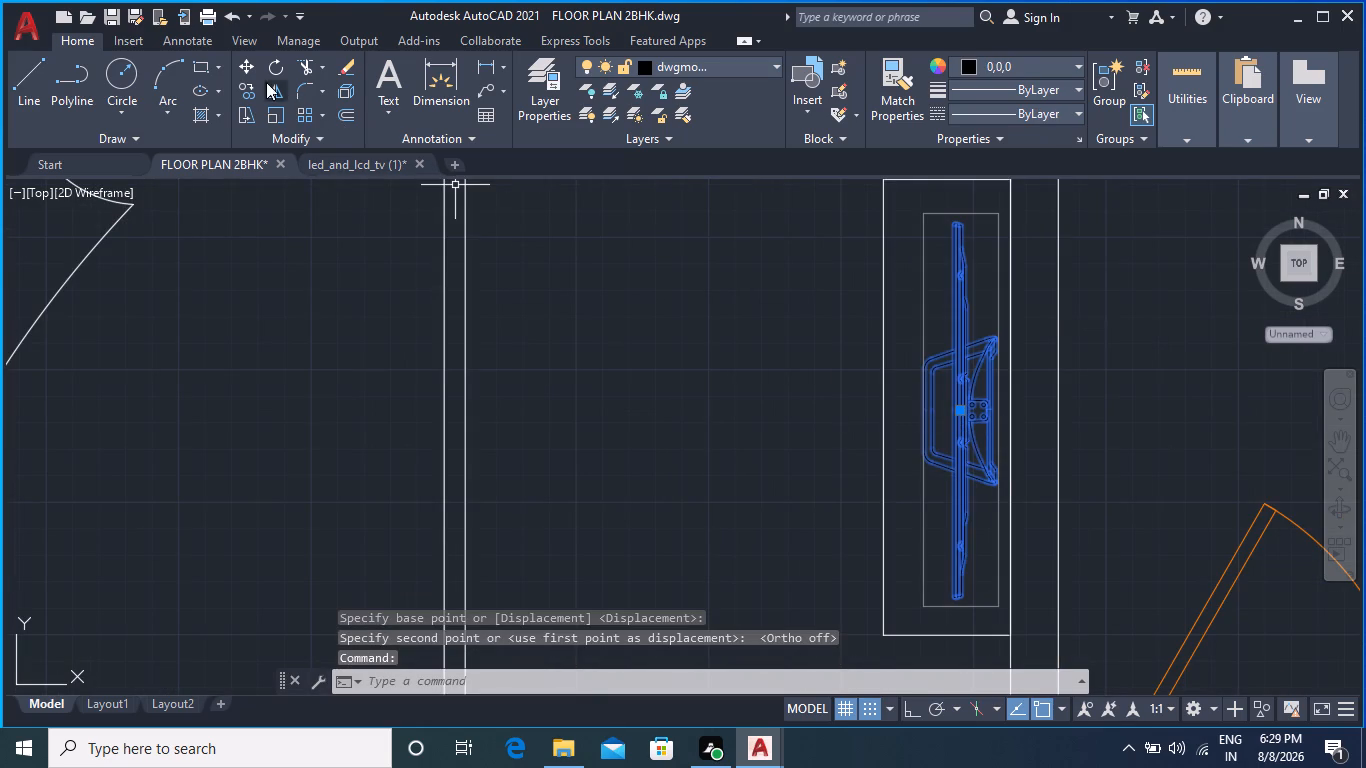
click(251, 67)
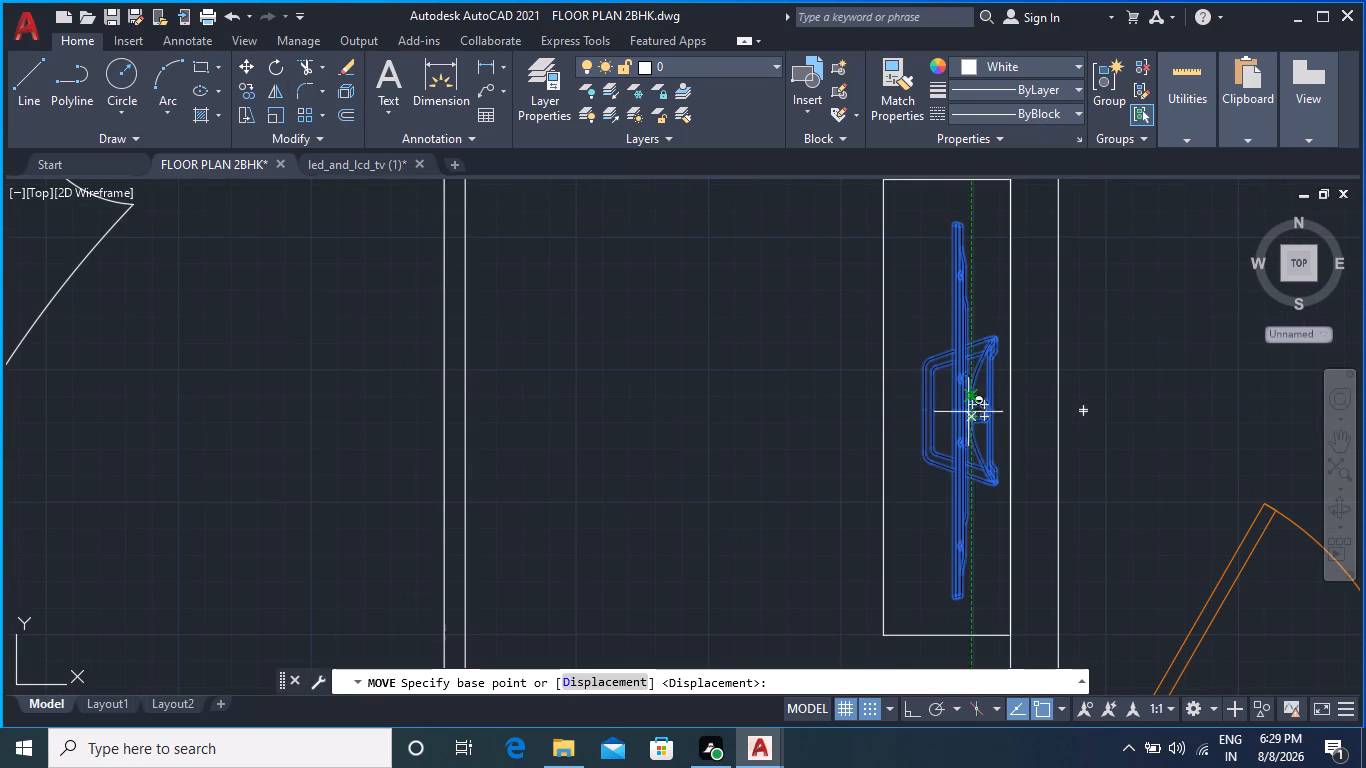
click(956, 399)
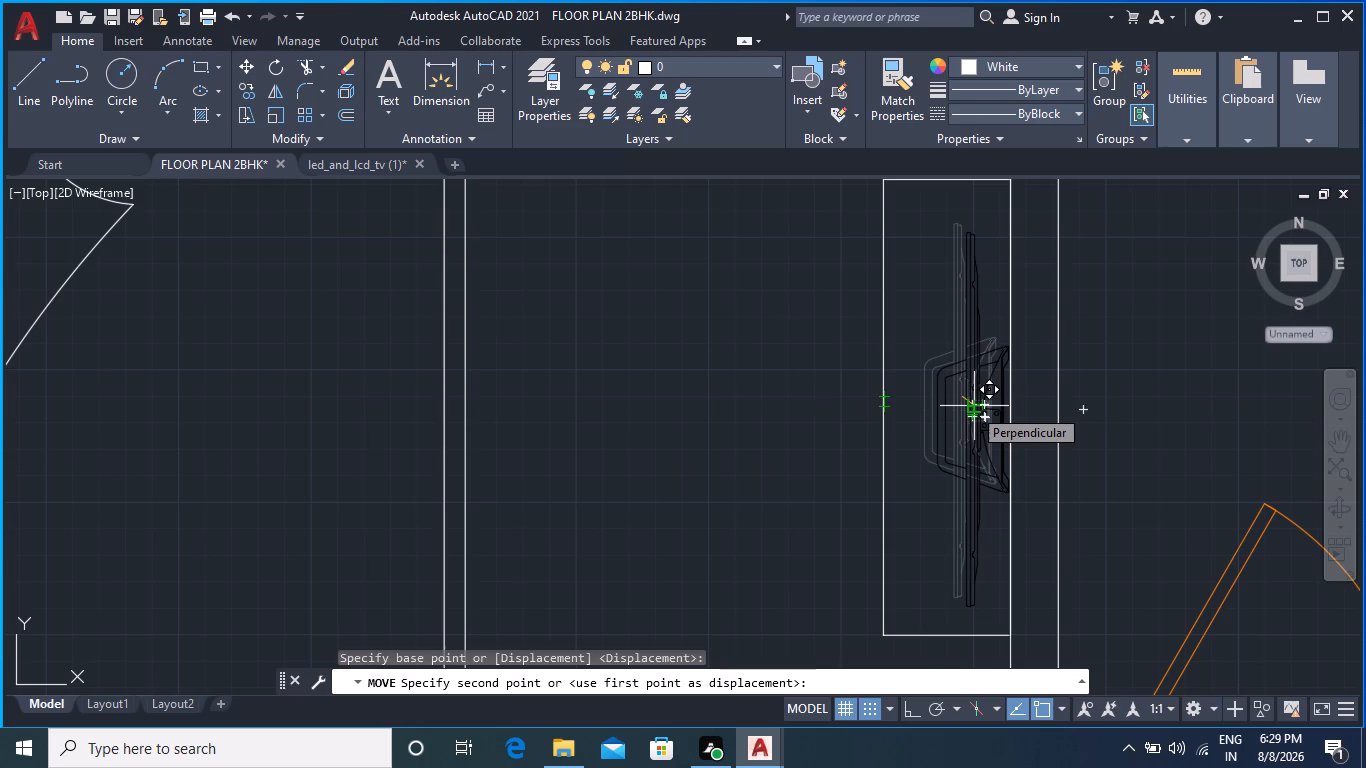
key(F9)
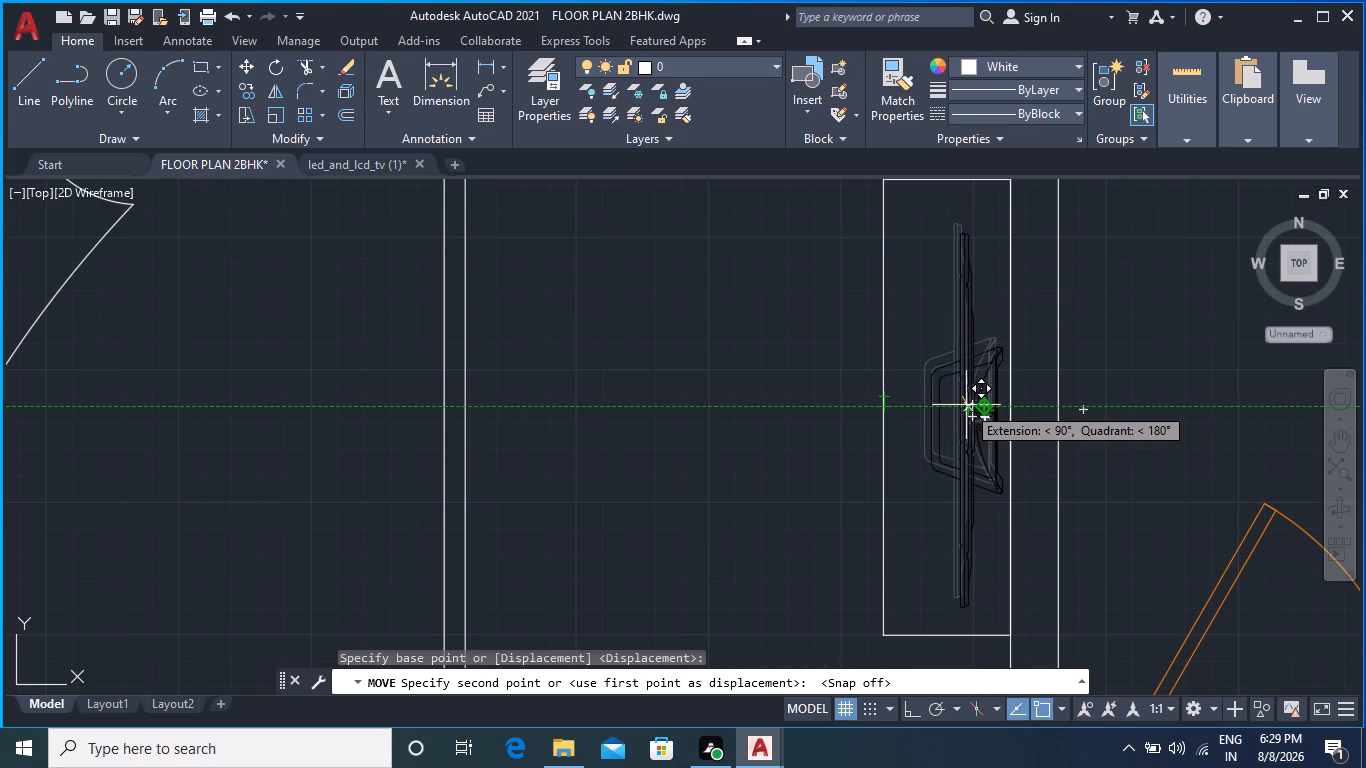
click(966, 405)
key(Escape)
key(Escape)
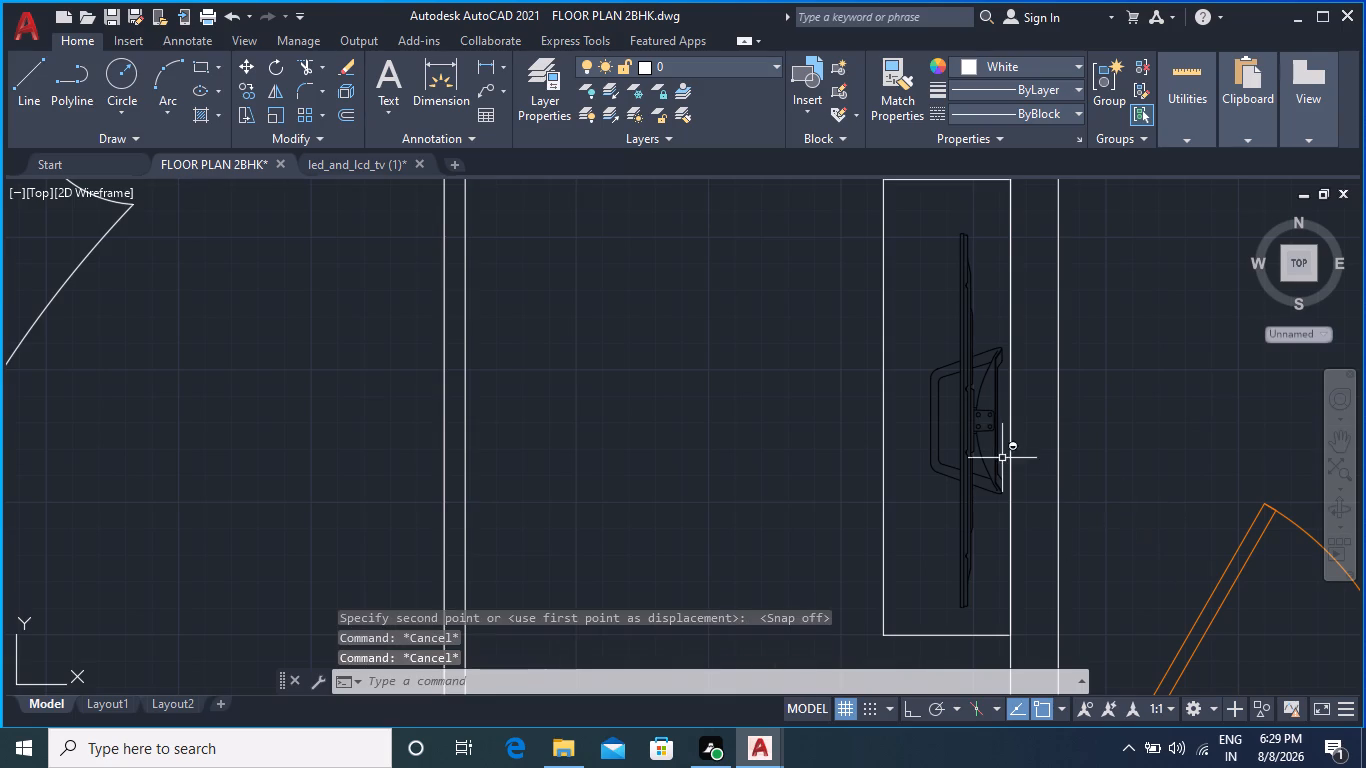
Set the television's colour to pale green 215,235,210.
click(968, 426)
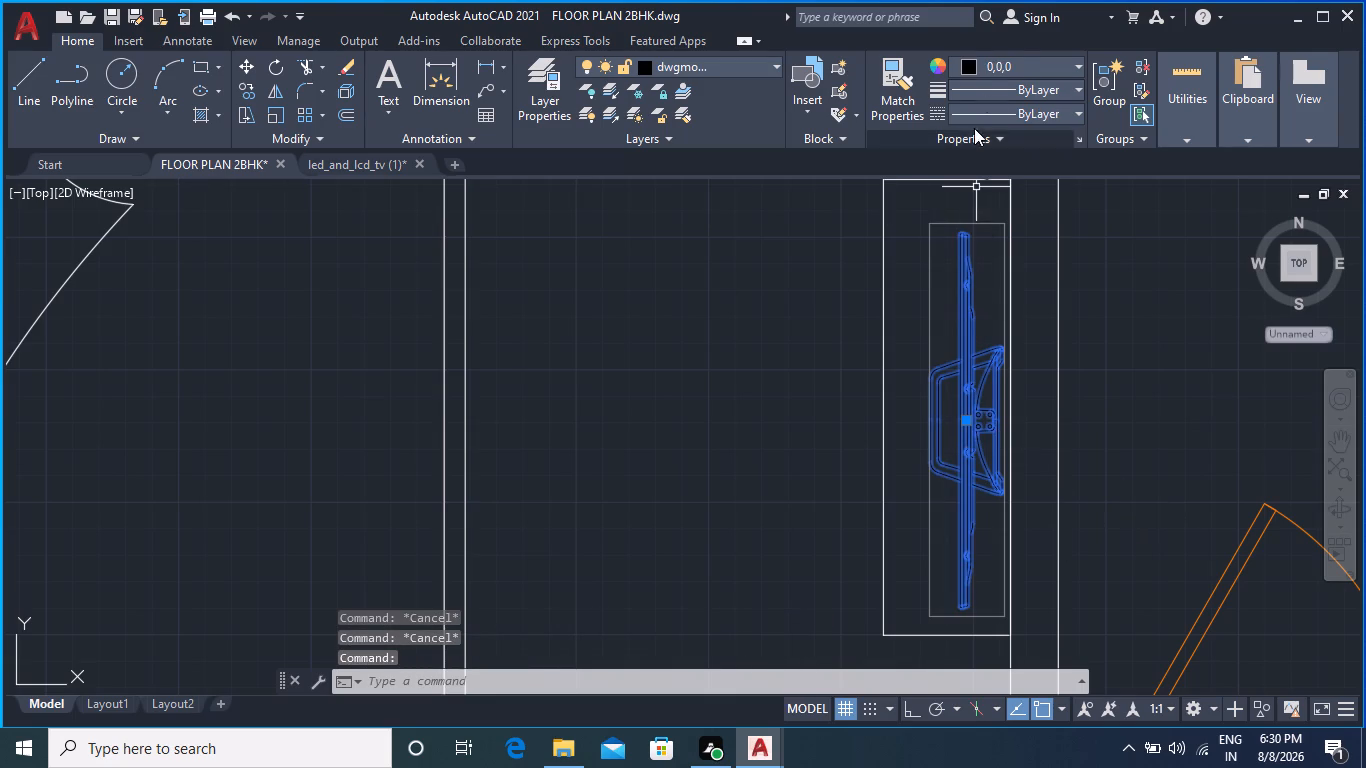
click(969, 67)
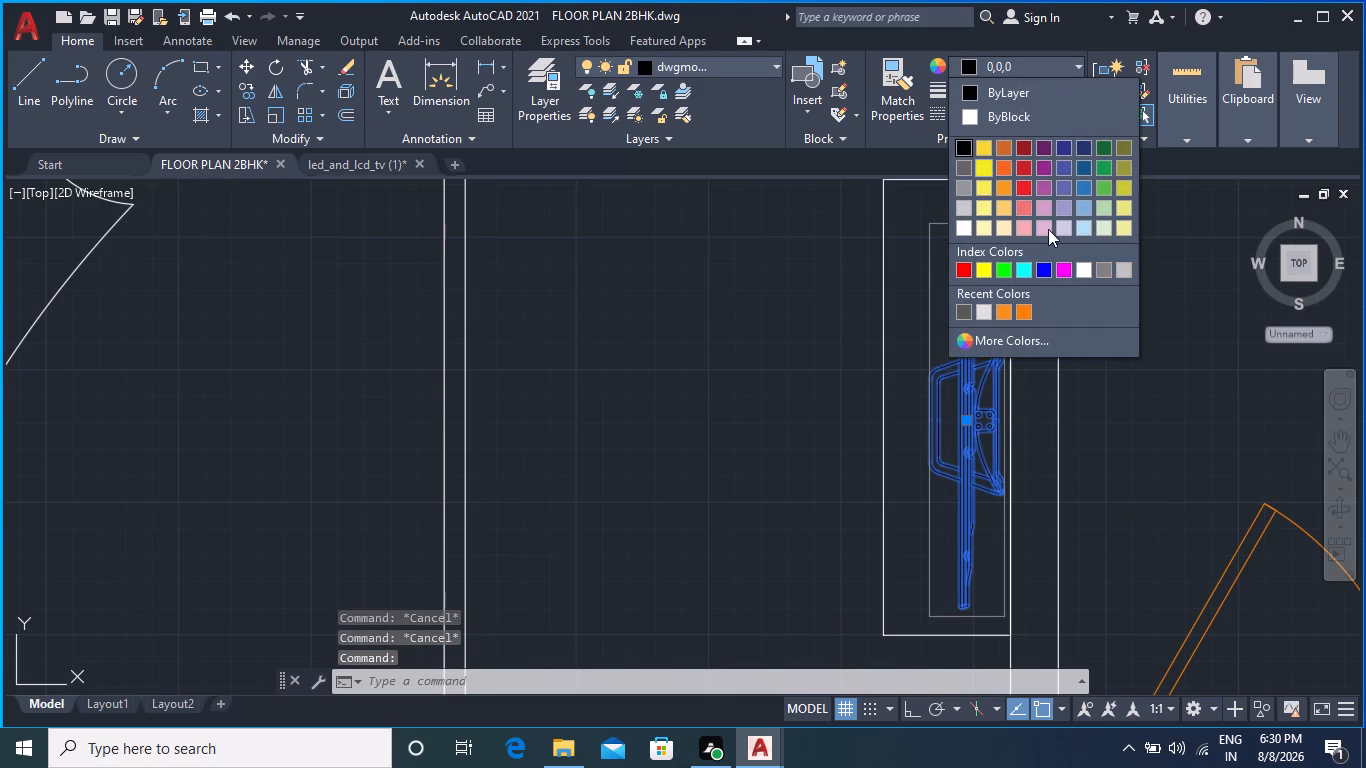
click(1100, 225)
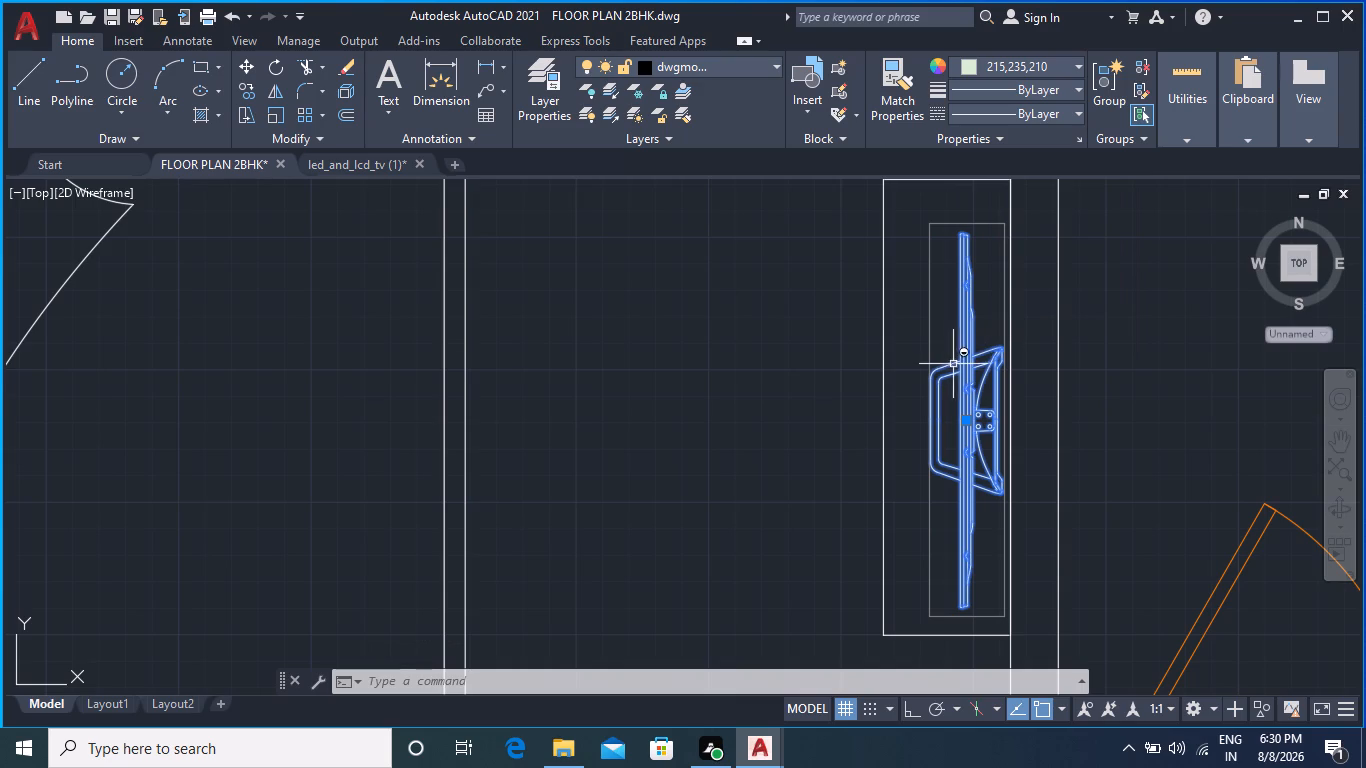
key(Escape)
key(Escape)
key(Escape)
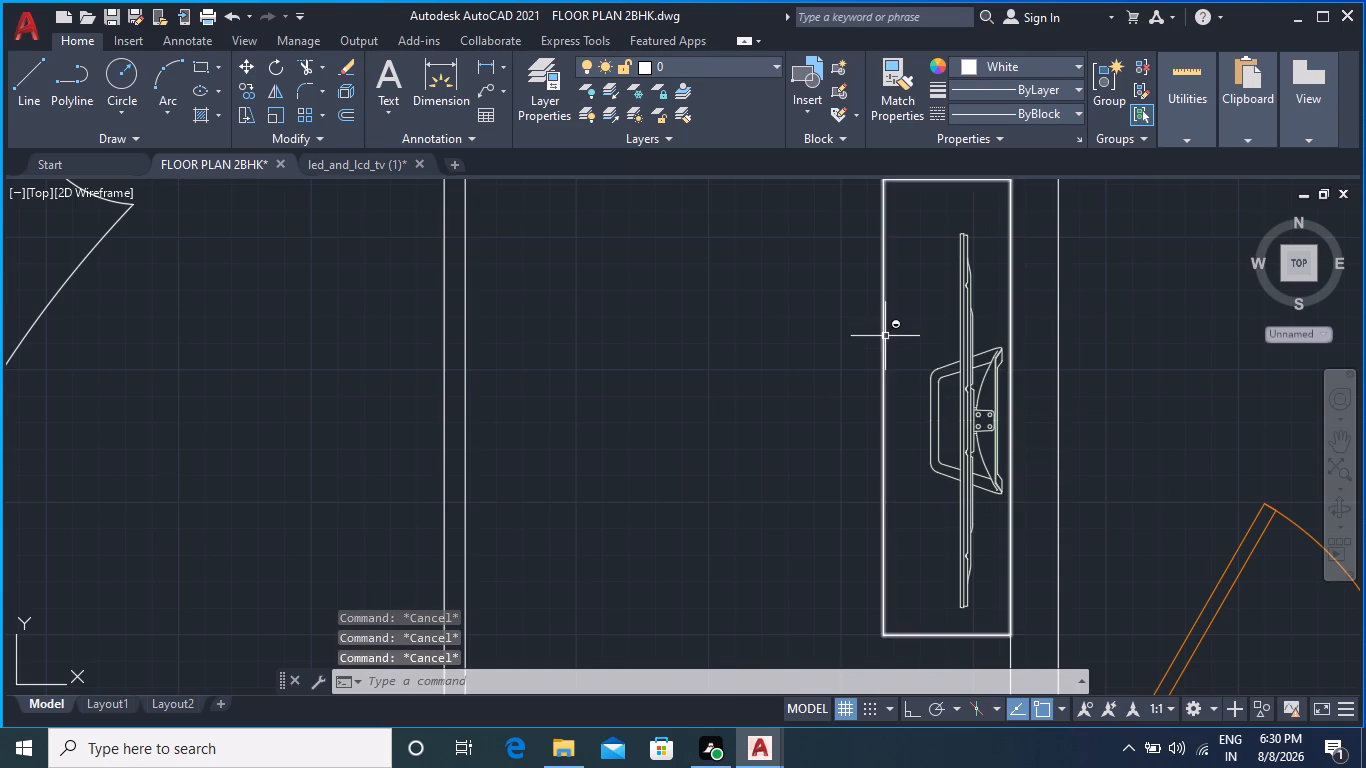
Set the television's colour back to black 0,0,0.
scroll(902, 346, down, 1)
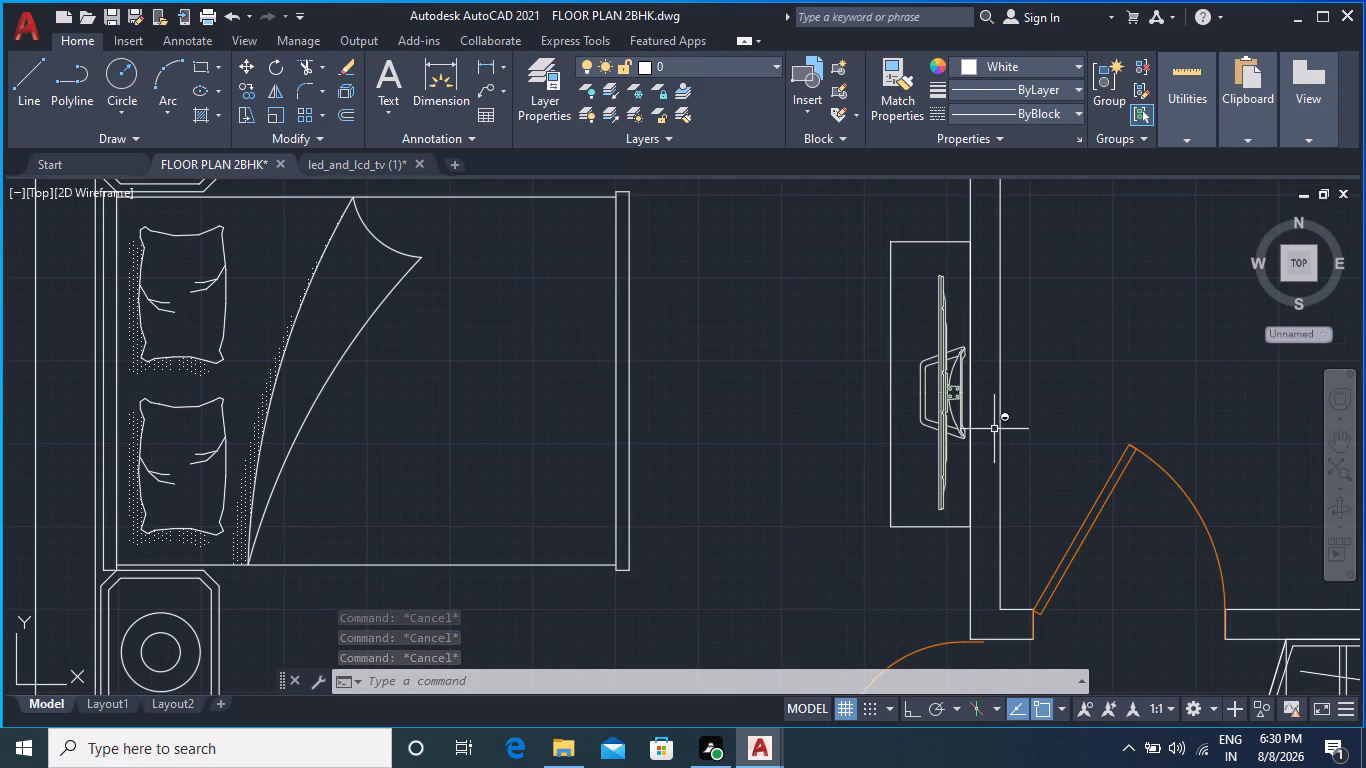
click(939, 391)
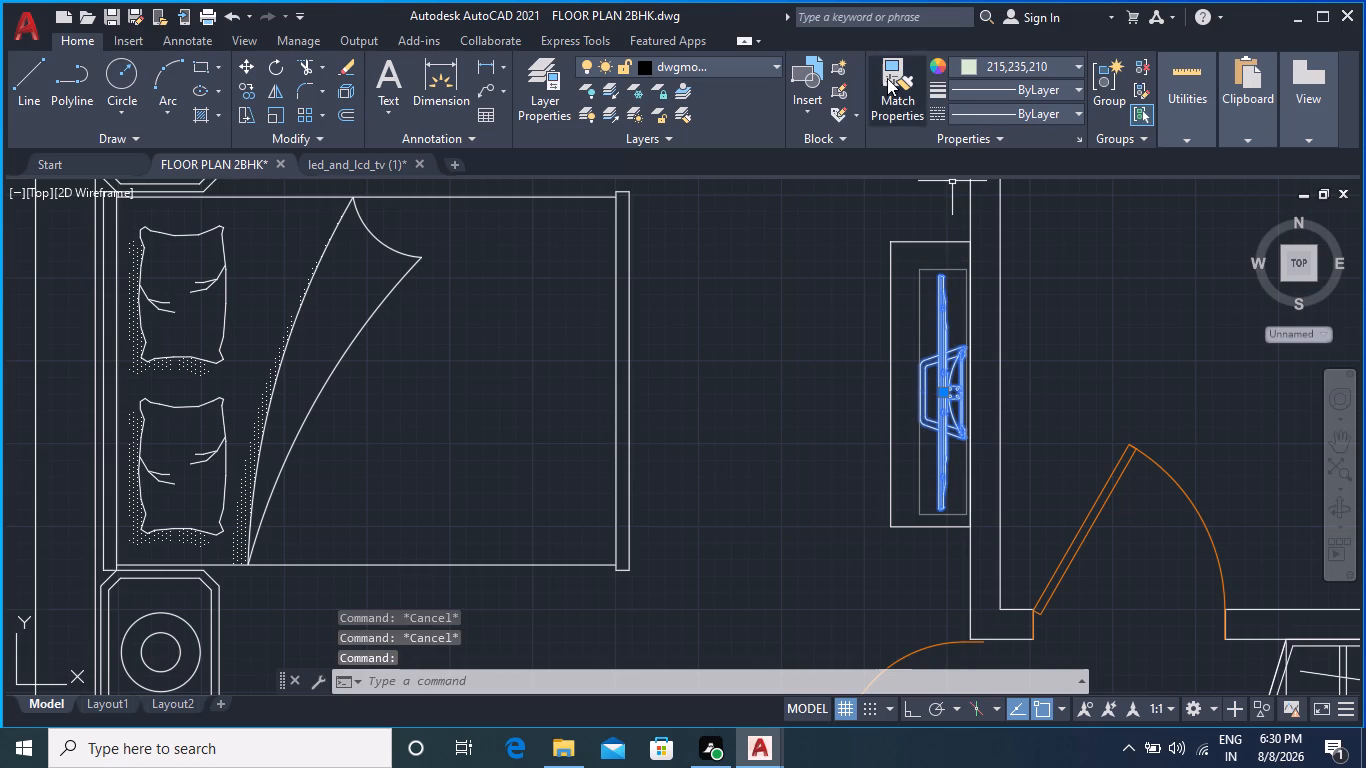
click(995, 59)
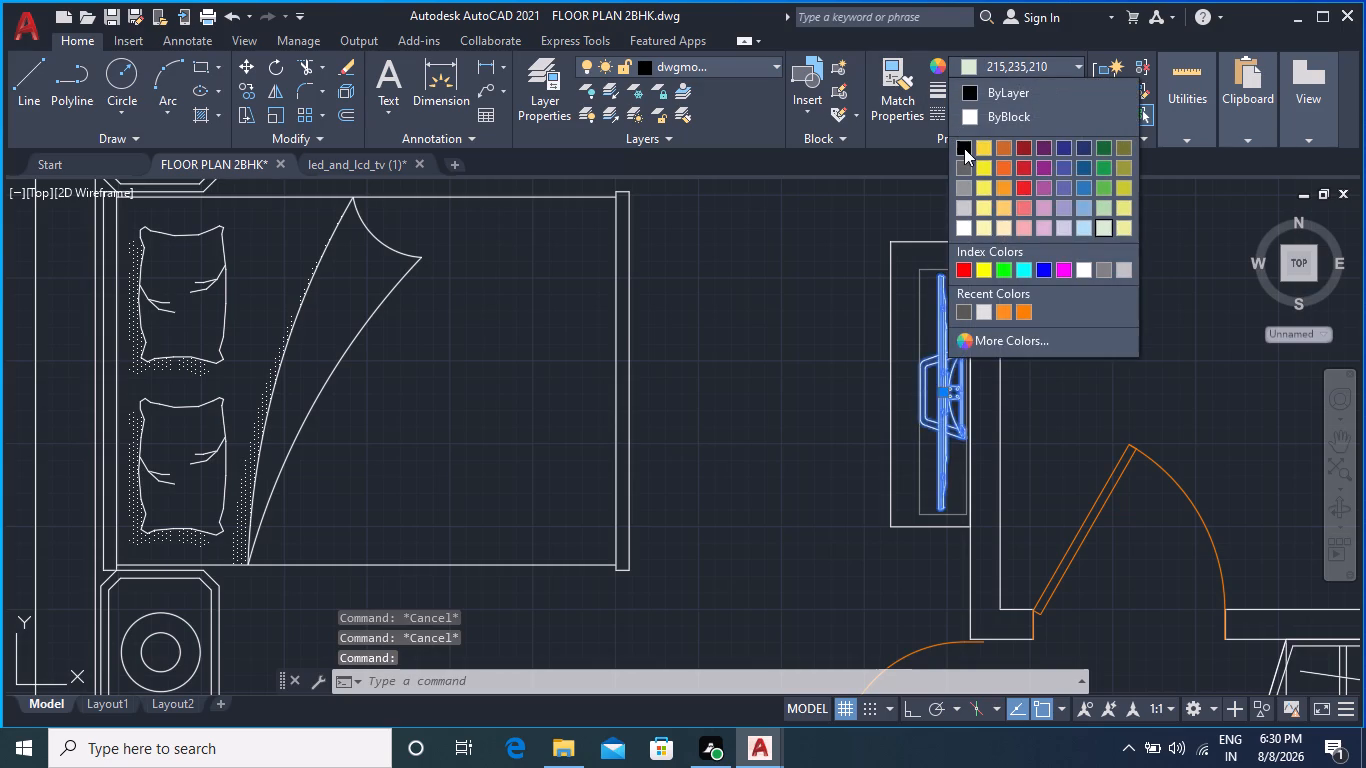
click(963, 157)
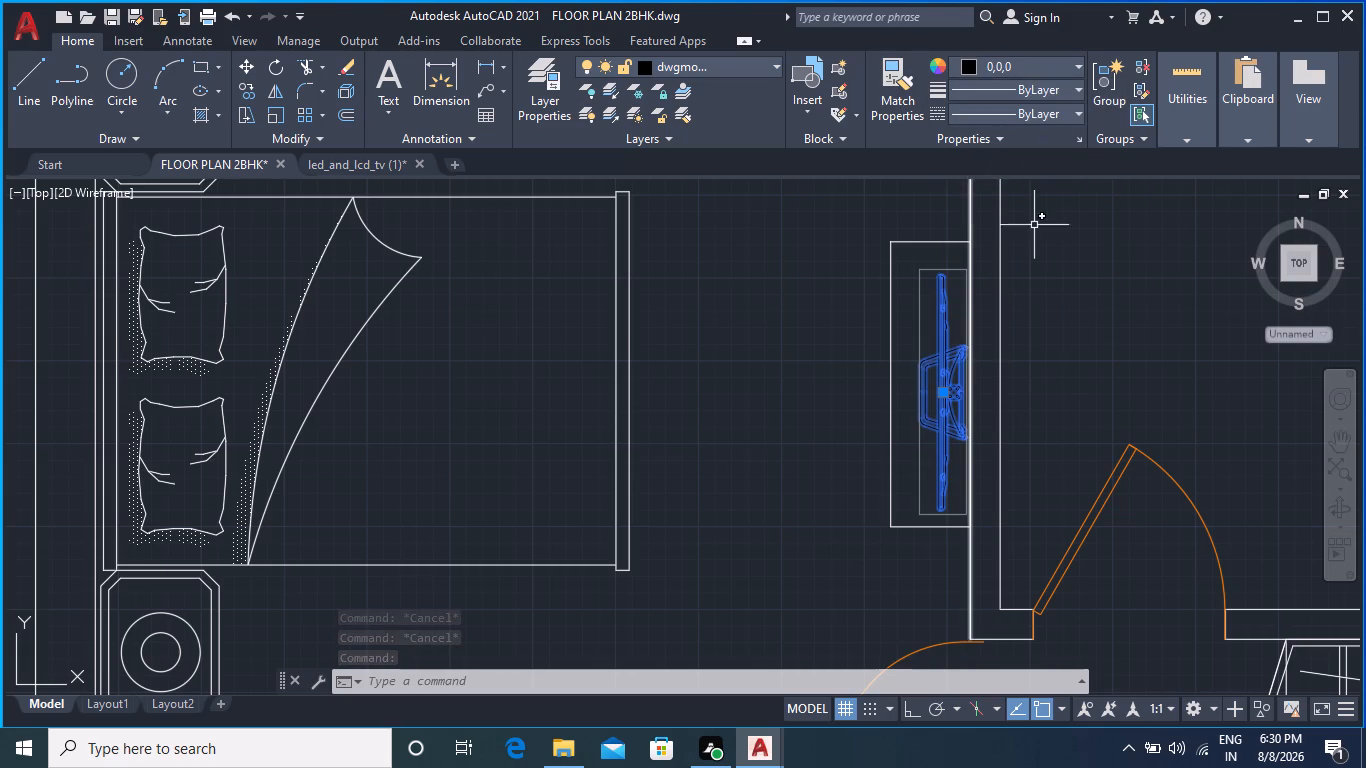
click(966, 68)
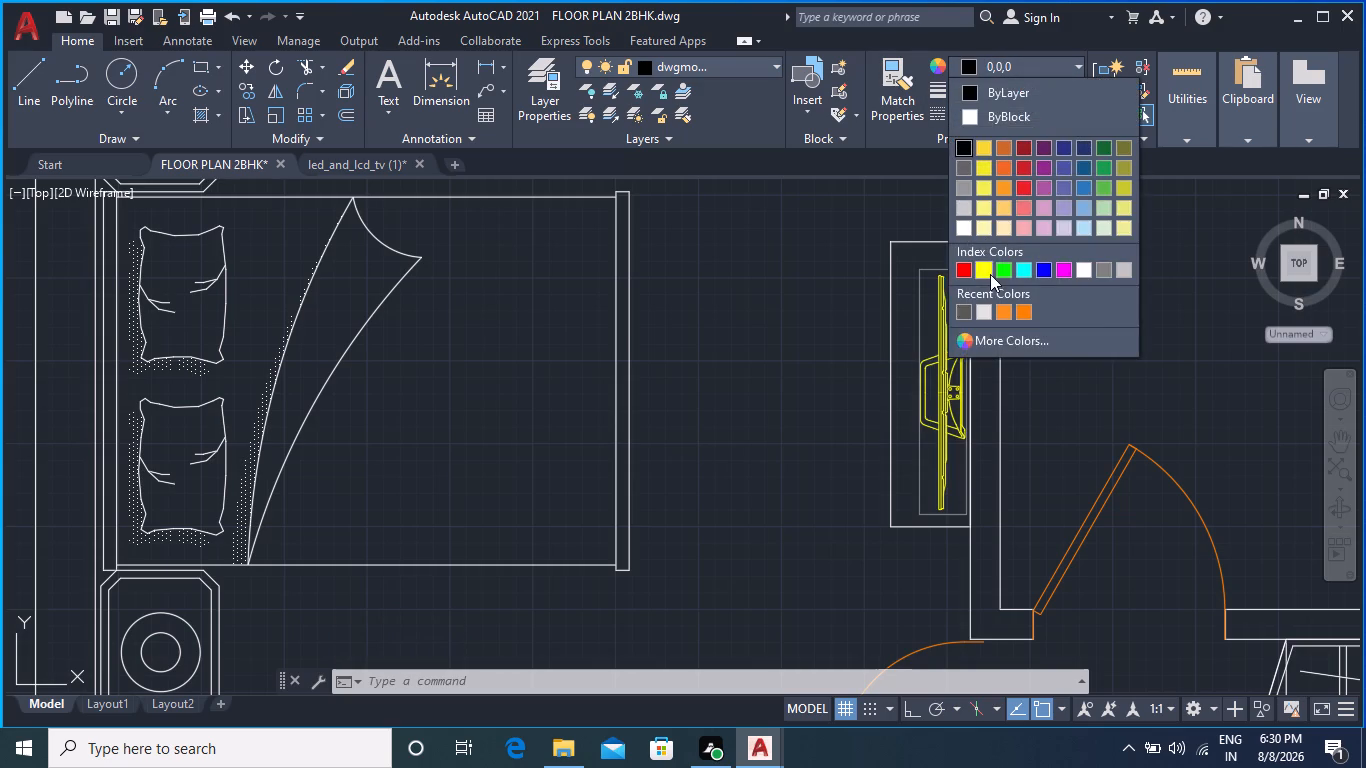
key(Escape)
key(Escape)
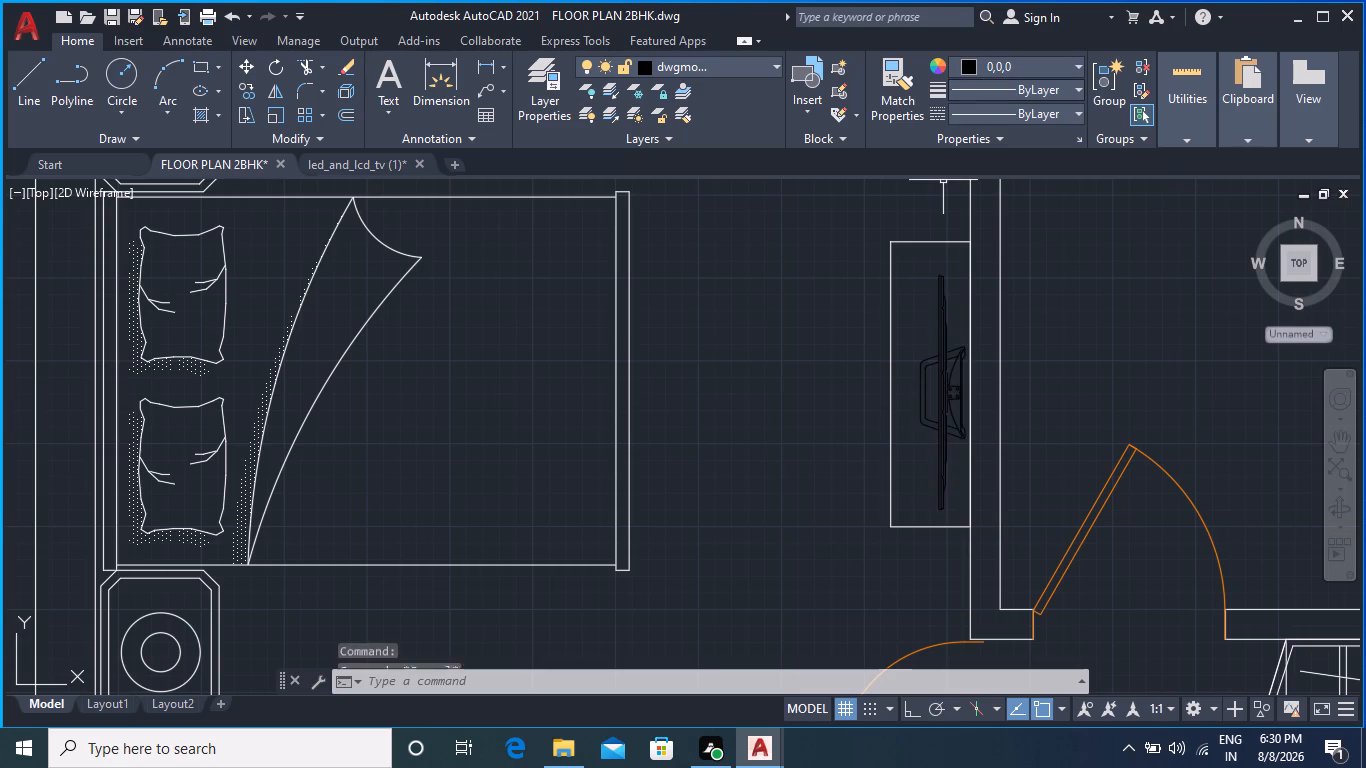
Group the television with its rectangular unit outline in the northwest bedroom.
scroll(957, 315, down, 1)
middle_drag(1033, 352, 844, 333)
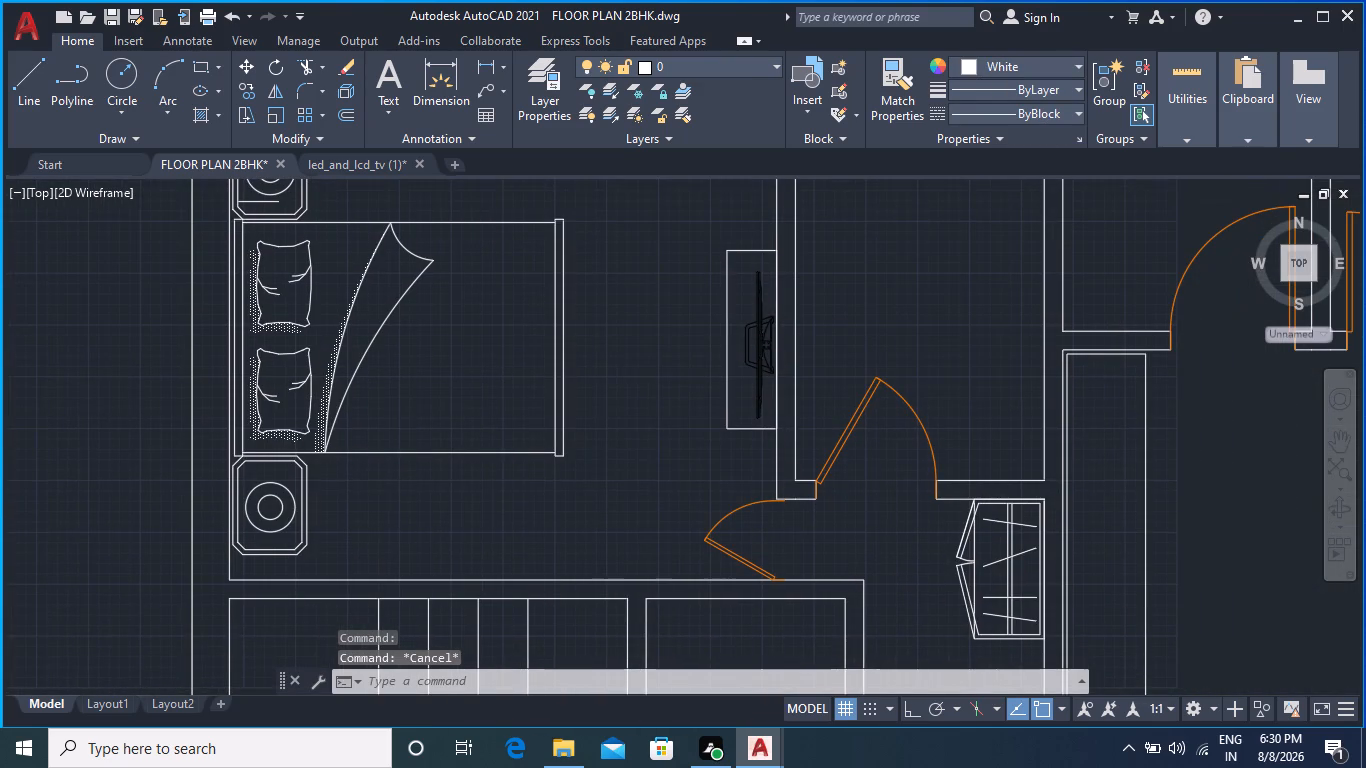
scroll(836, 327, down, 2)
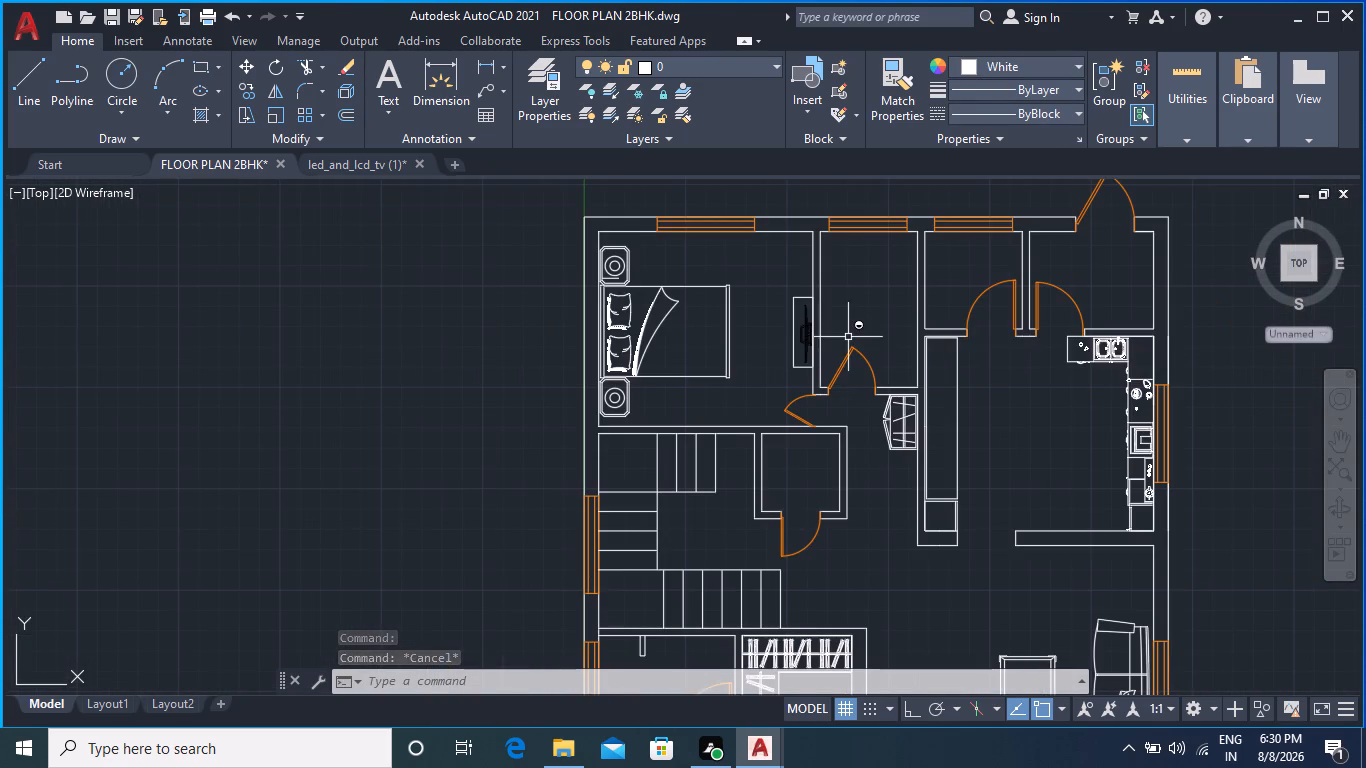
click(798, 299)
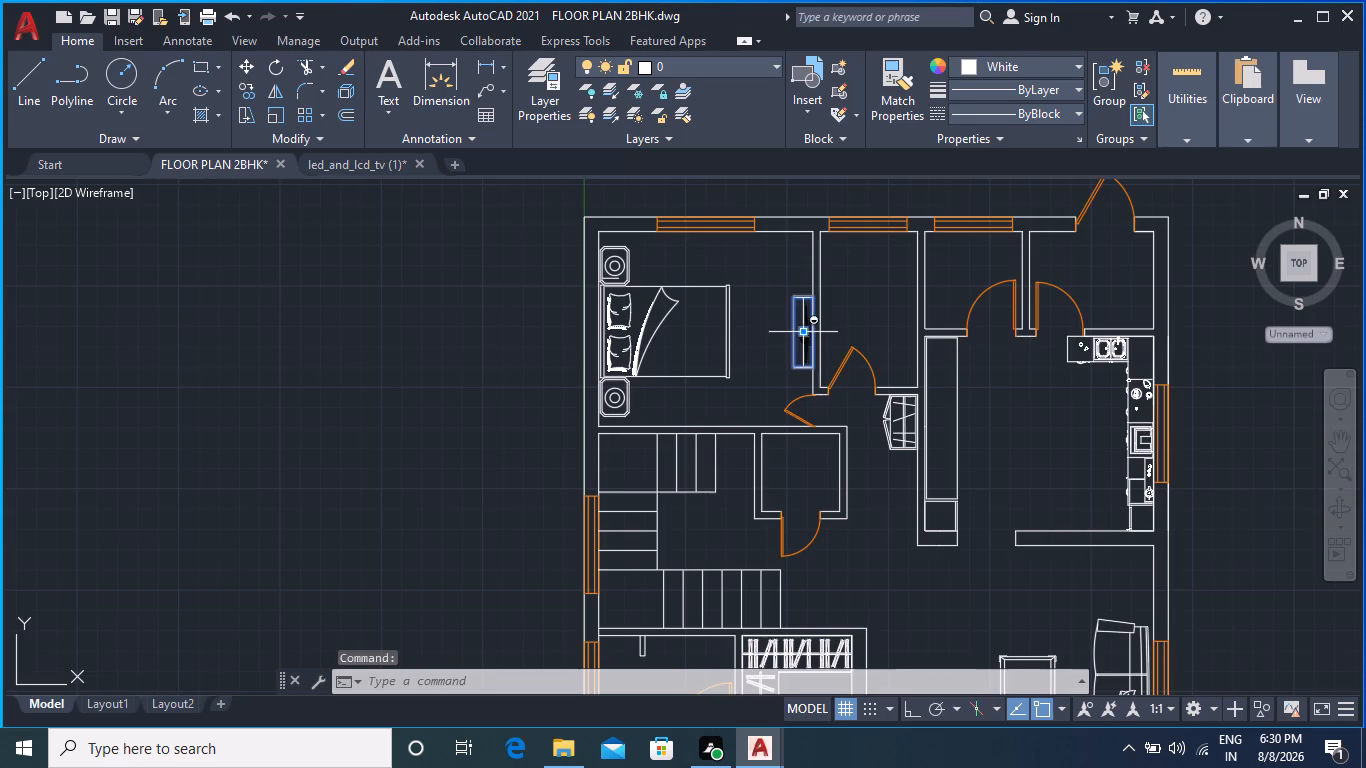
scroll(809, 318, up, 4)
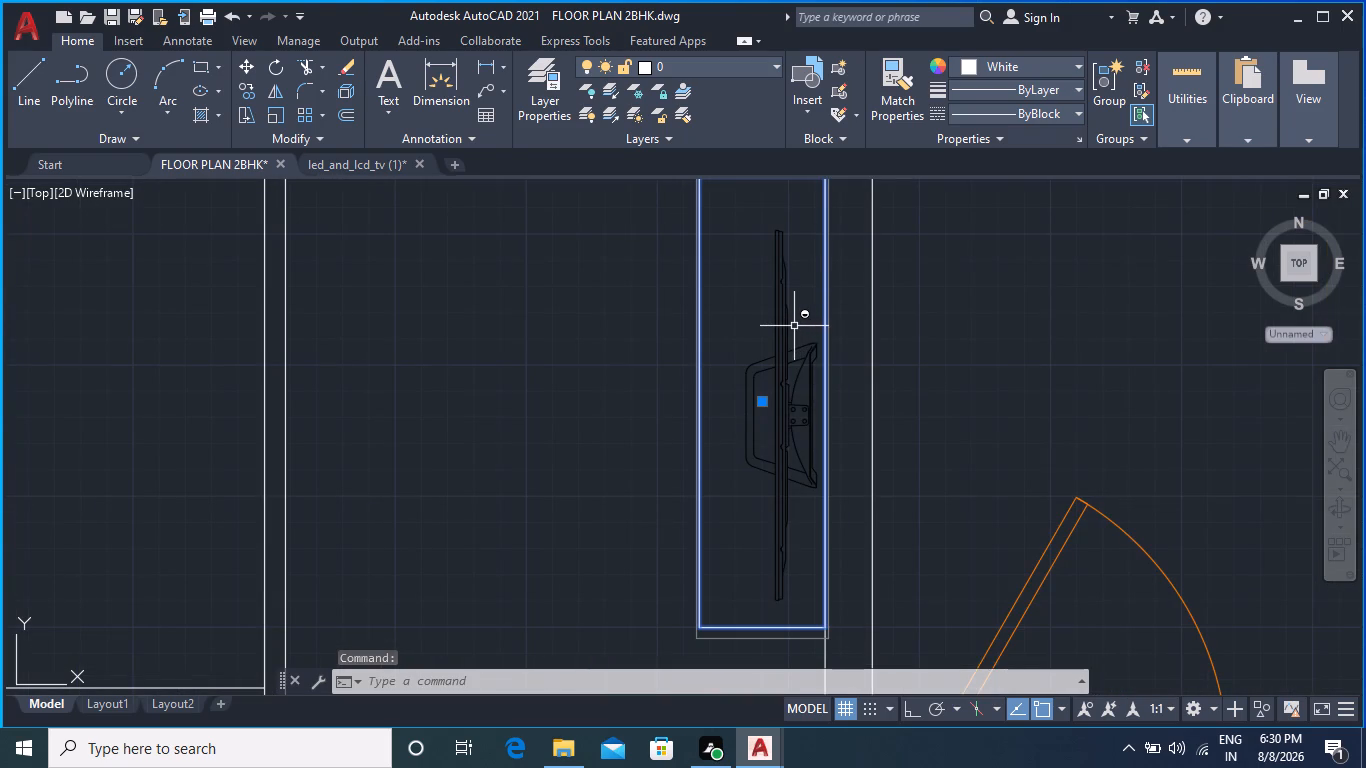
click(782, 322)
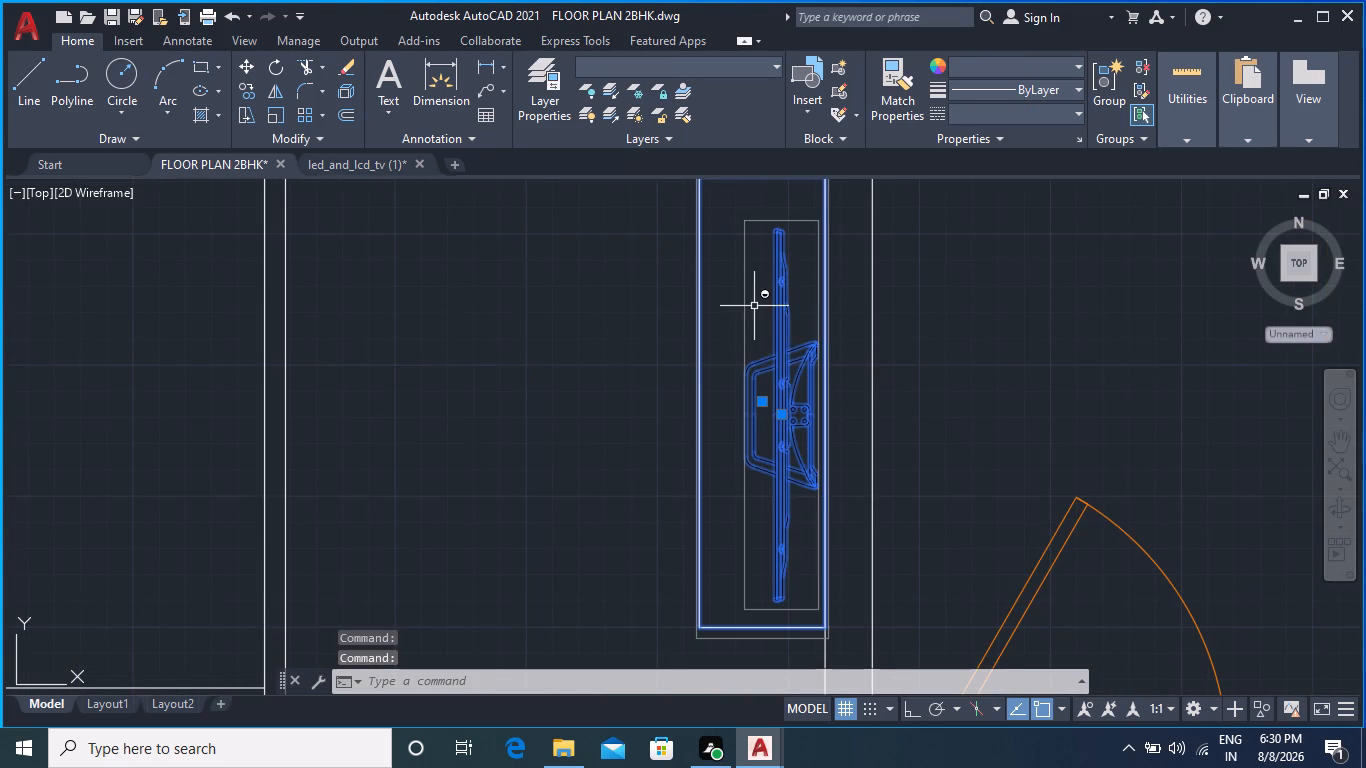
right_click(776, 300)
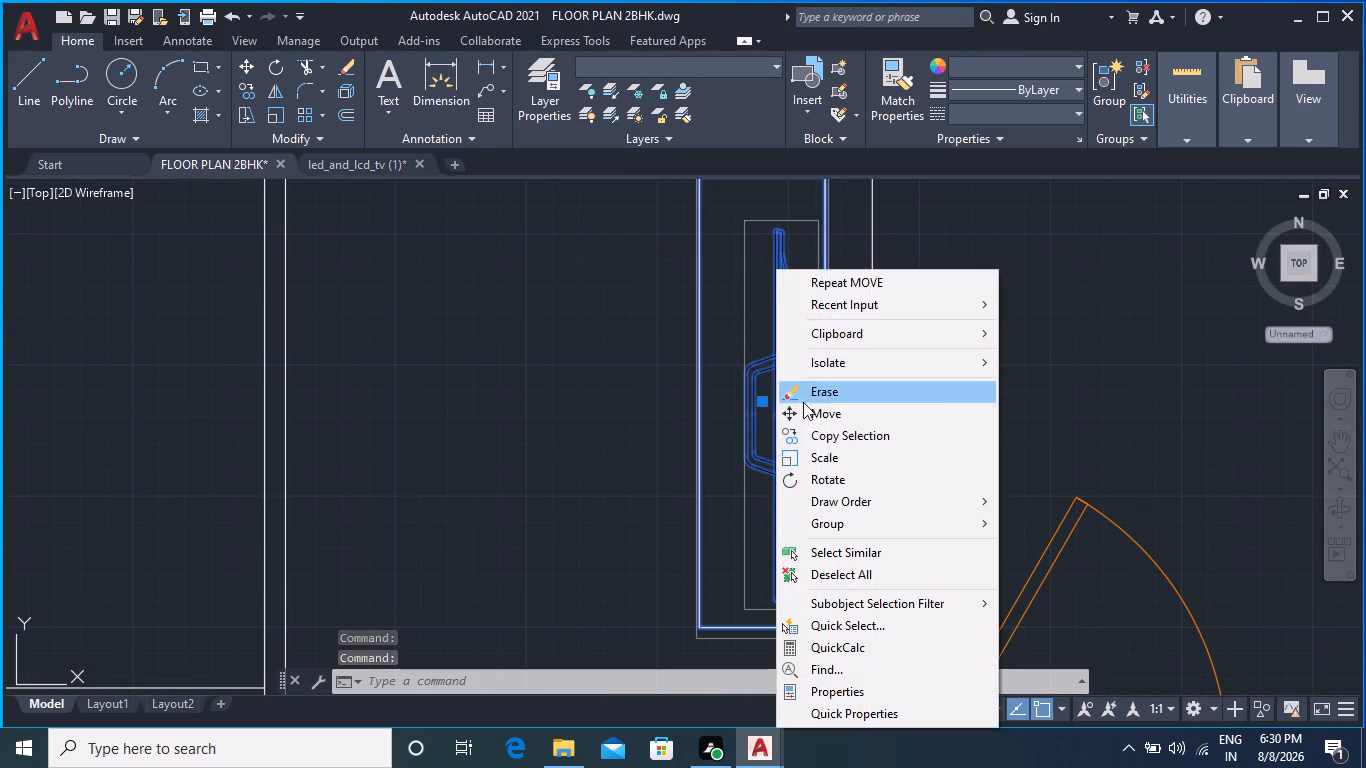
click(828, 518)
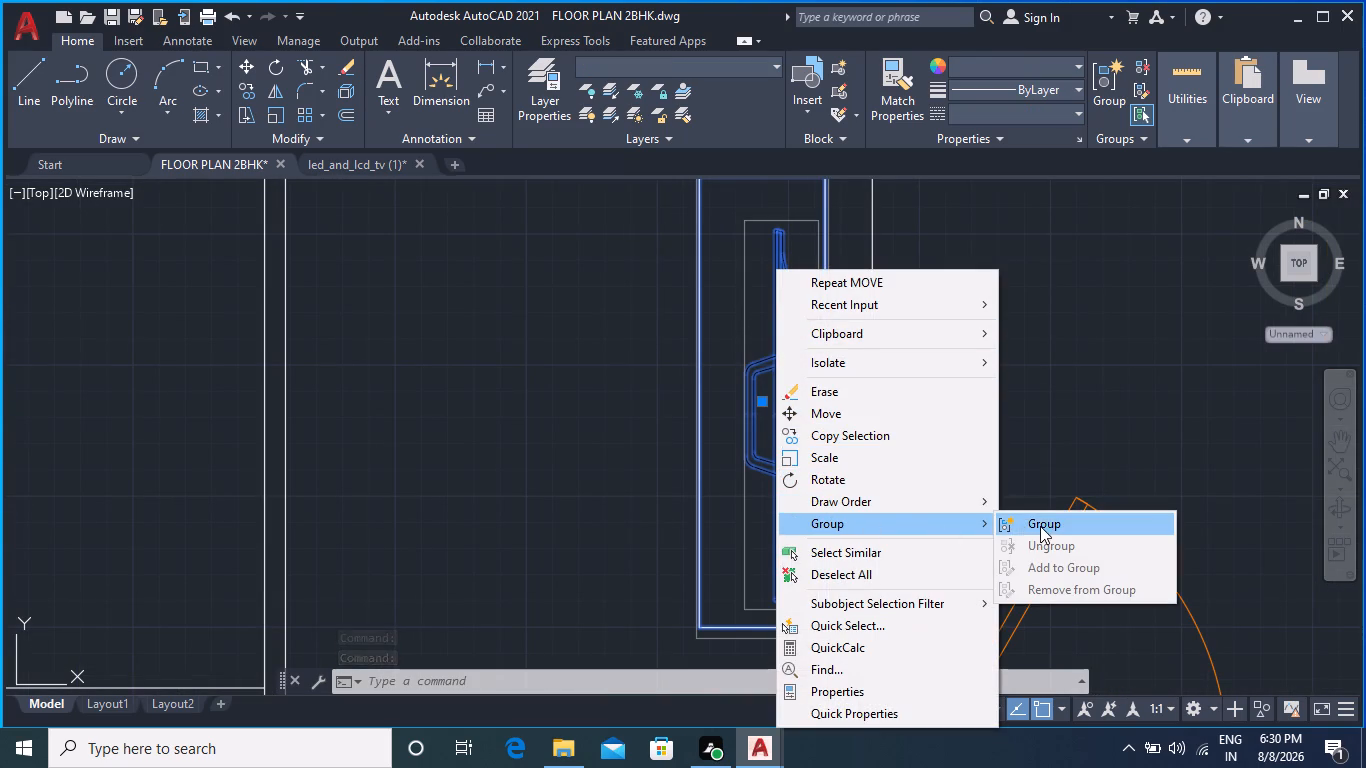
click(1044, 523)
scroll(787, 339, down, 1)
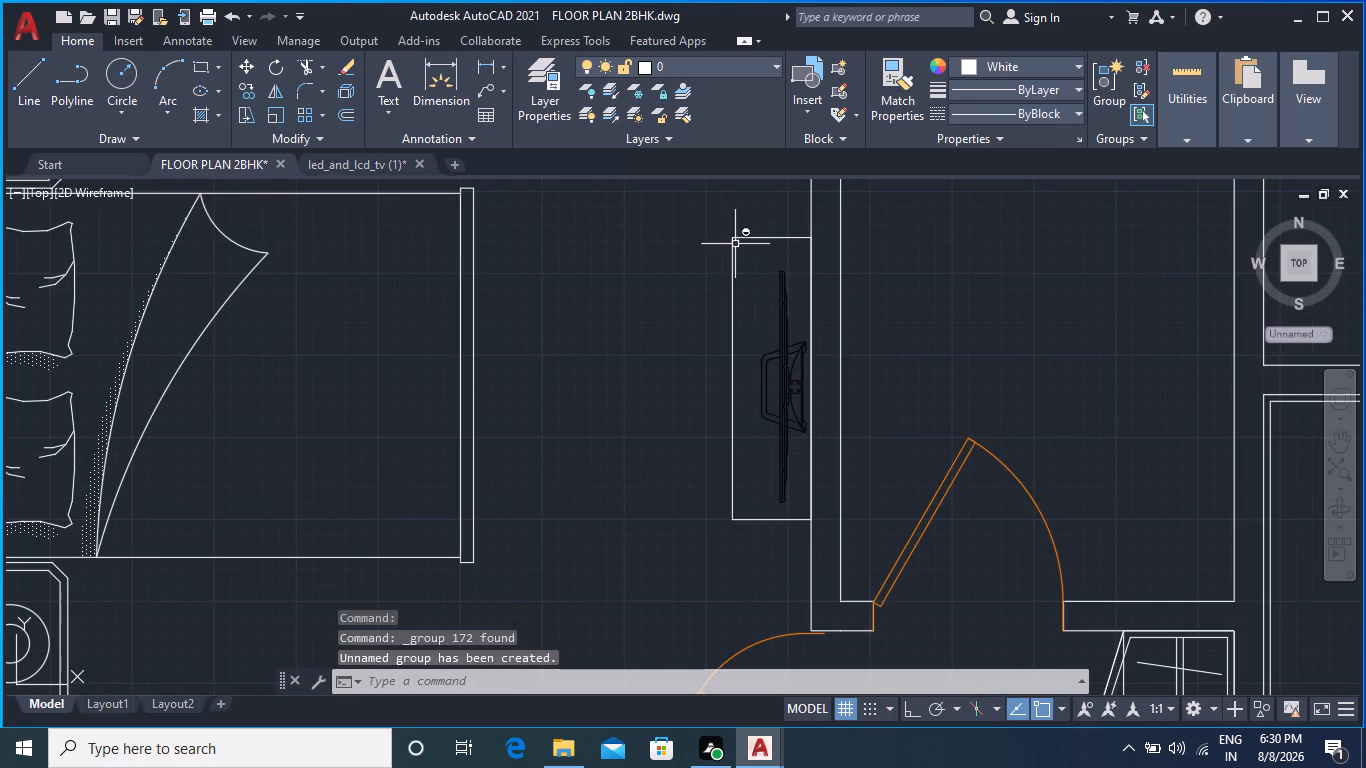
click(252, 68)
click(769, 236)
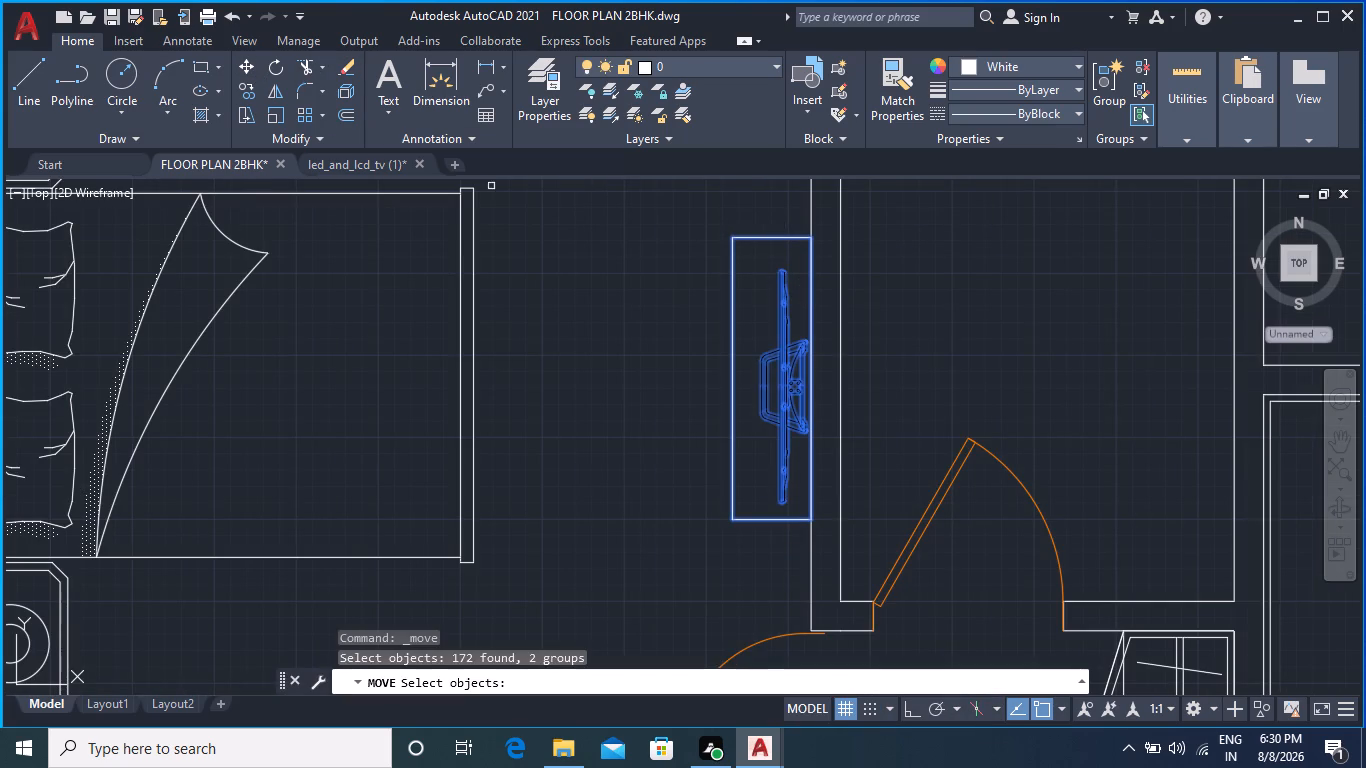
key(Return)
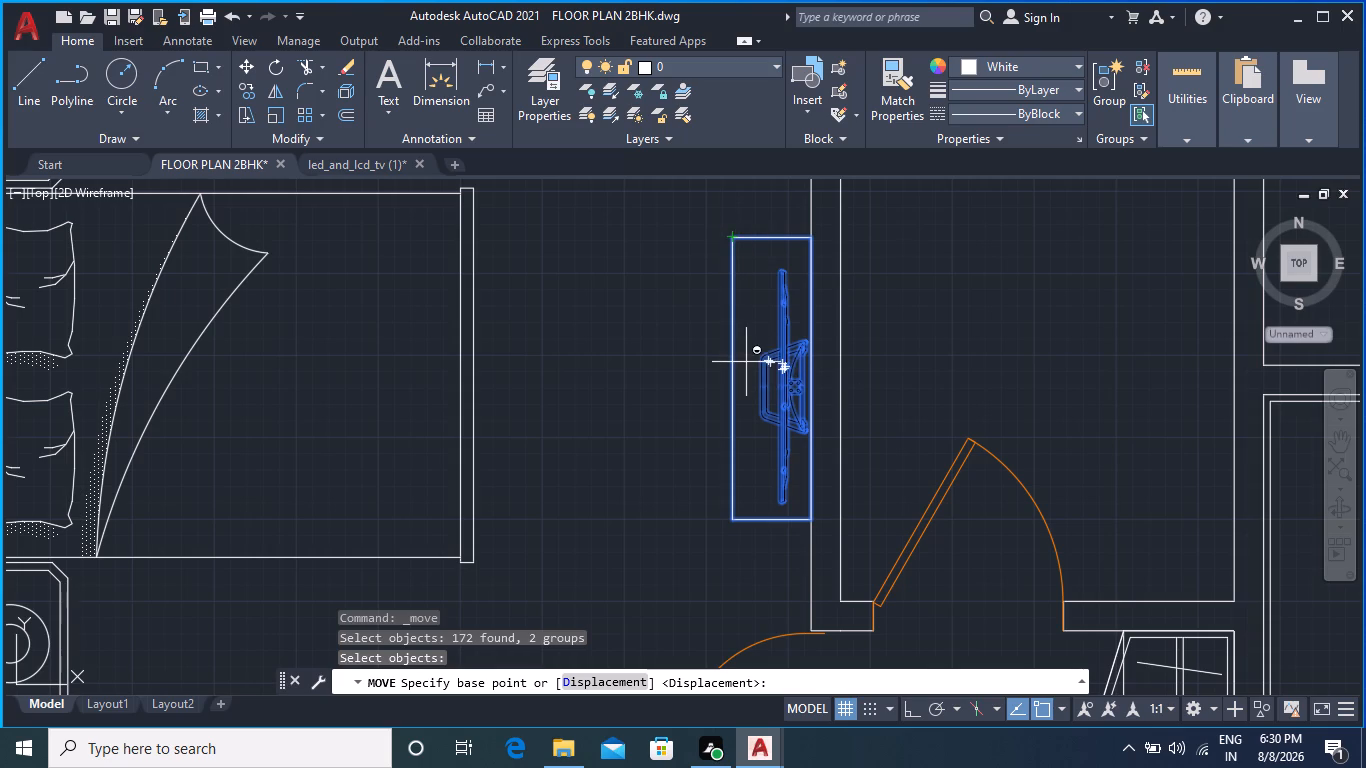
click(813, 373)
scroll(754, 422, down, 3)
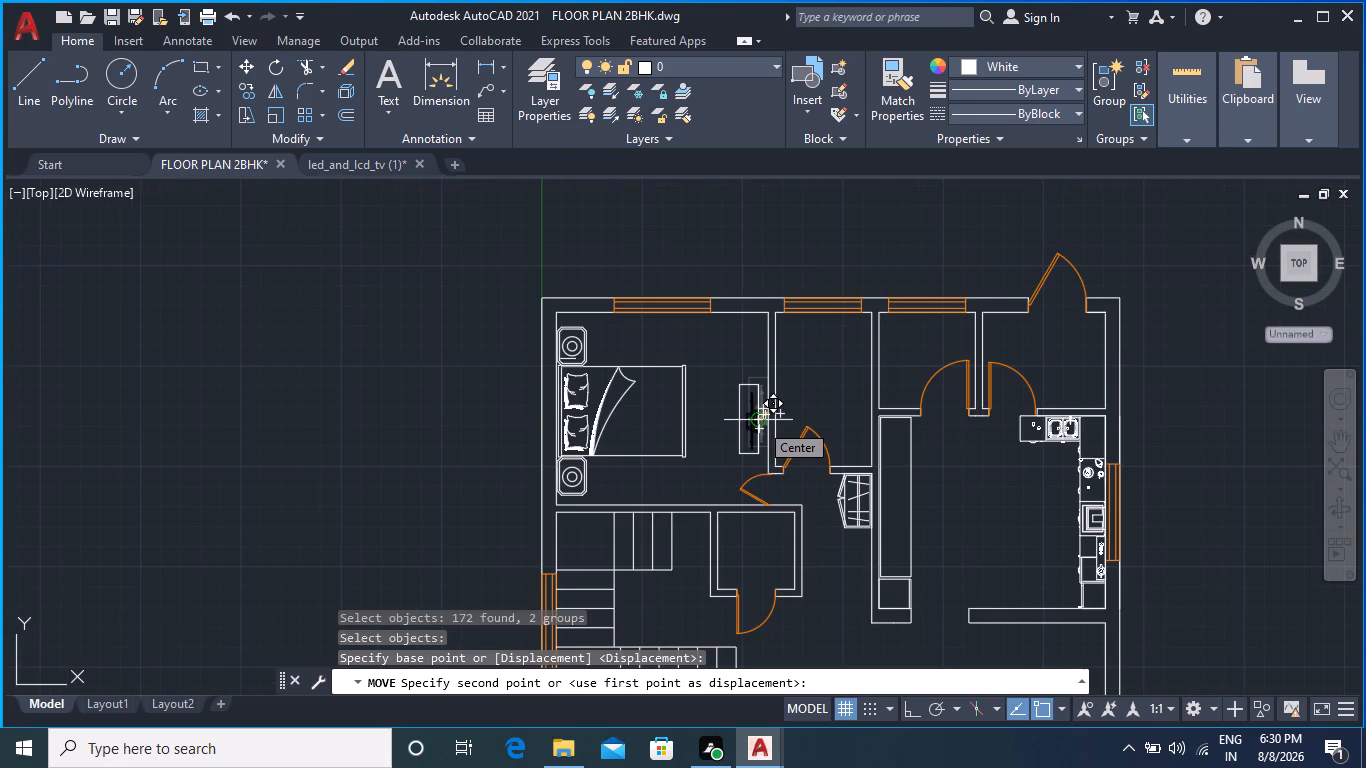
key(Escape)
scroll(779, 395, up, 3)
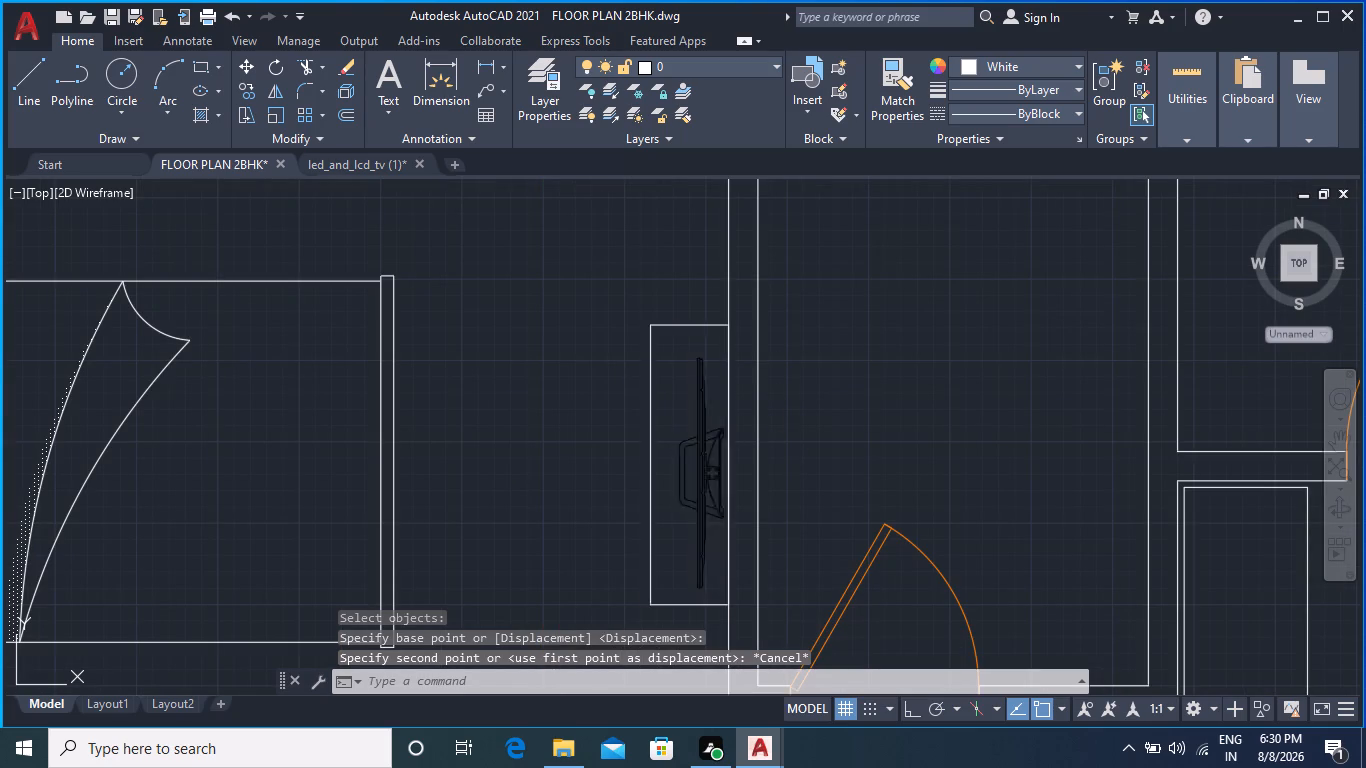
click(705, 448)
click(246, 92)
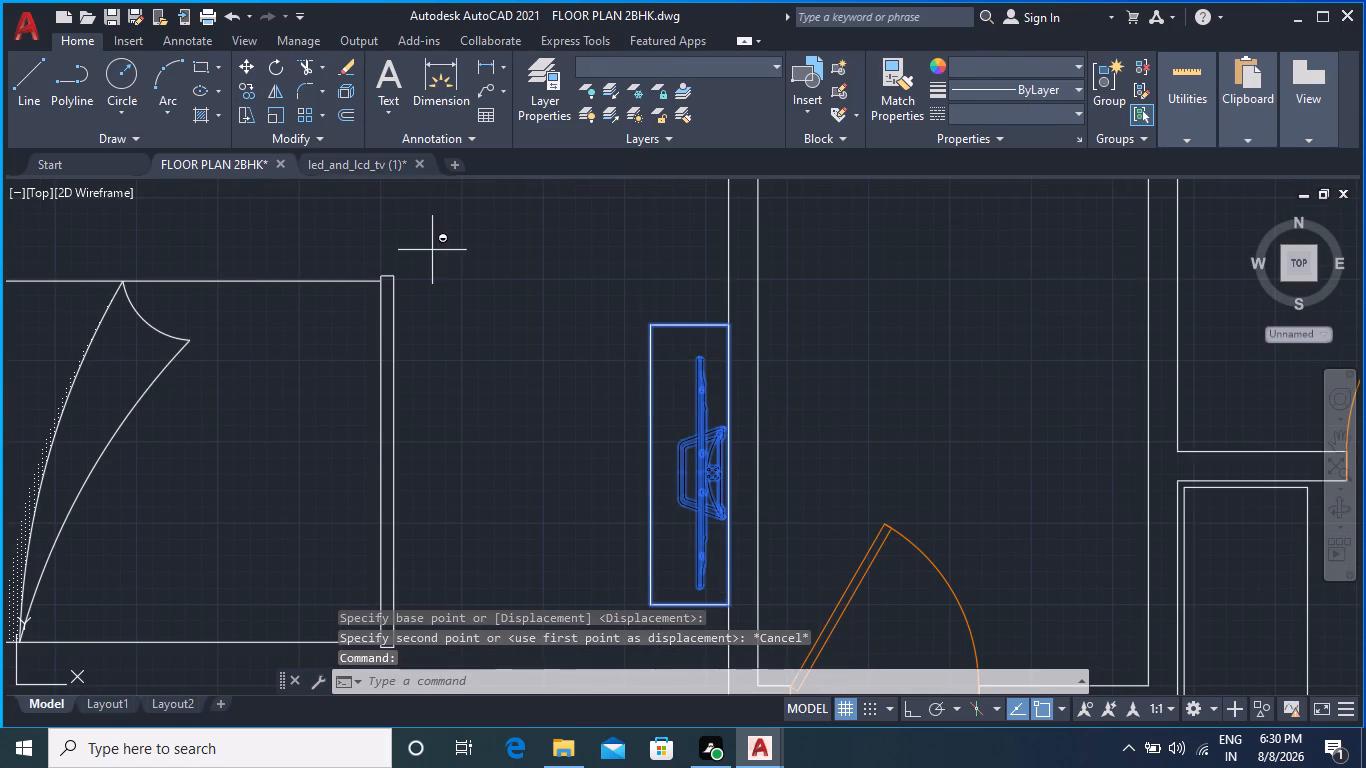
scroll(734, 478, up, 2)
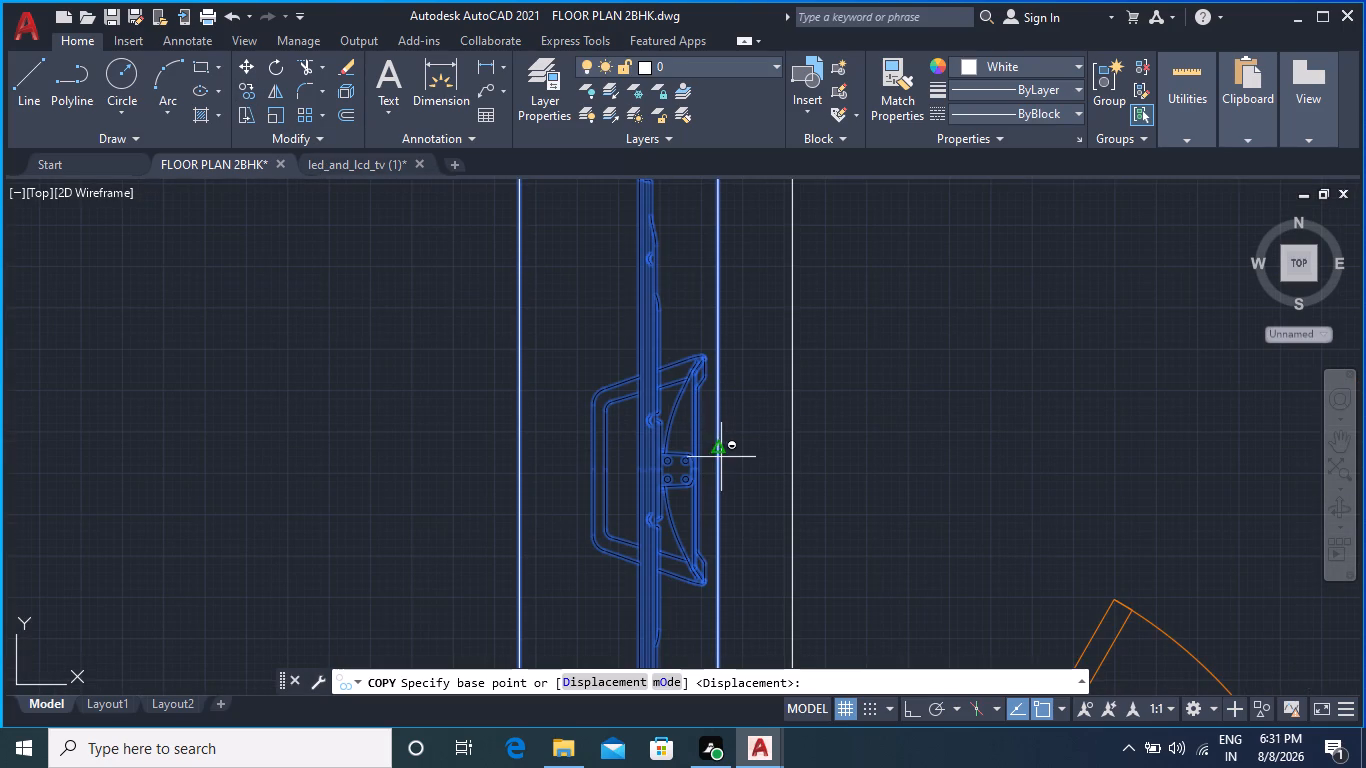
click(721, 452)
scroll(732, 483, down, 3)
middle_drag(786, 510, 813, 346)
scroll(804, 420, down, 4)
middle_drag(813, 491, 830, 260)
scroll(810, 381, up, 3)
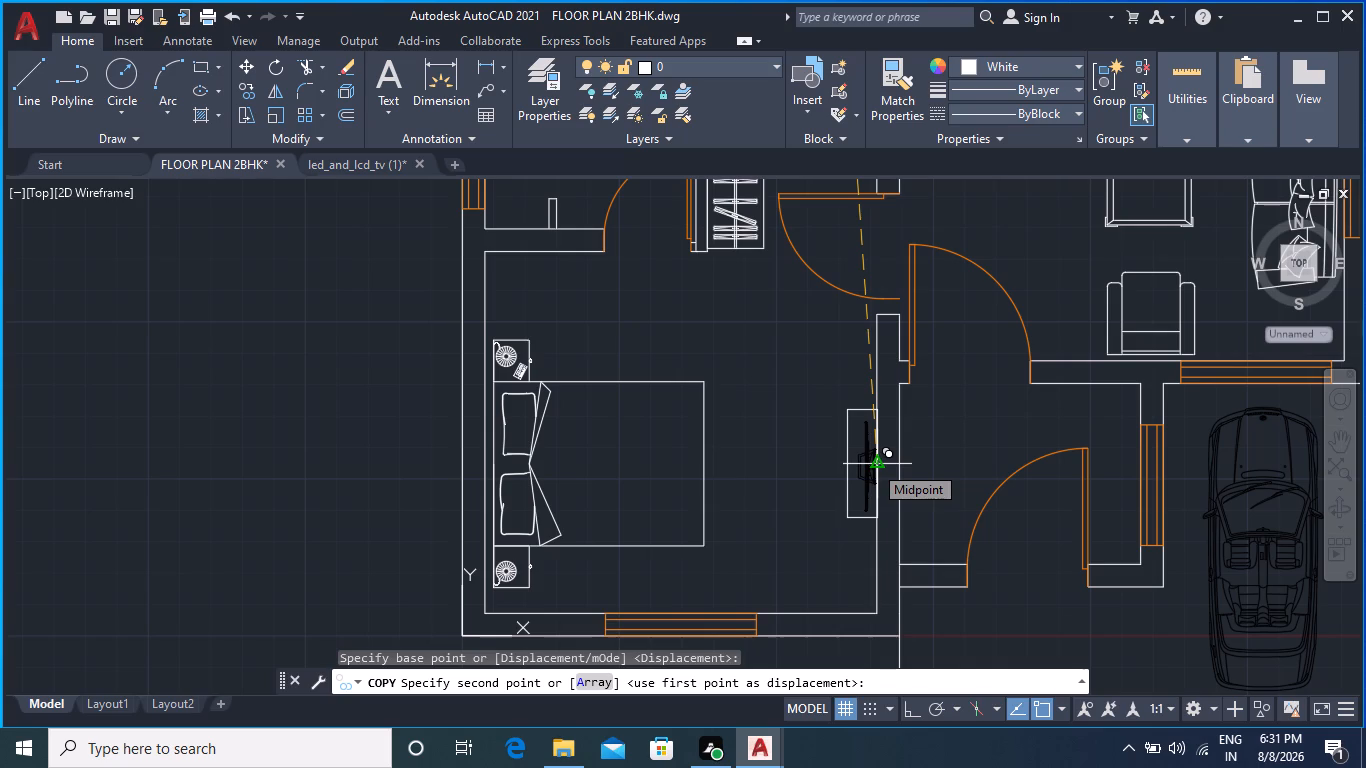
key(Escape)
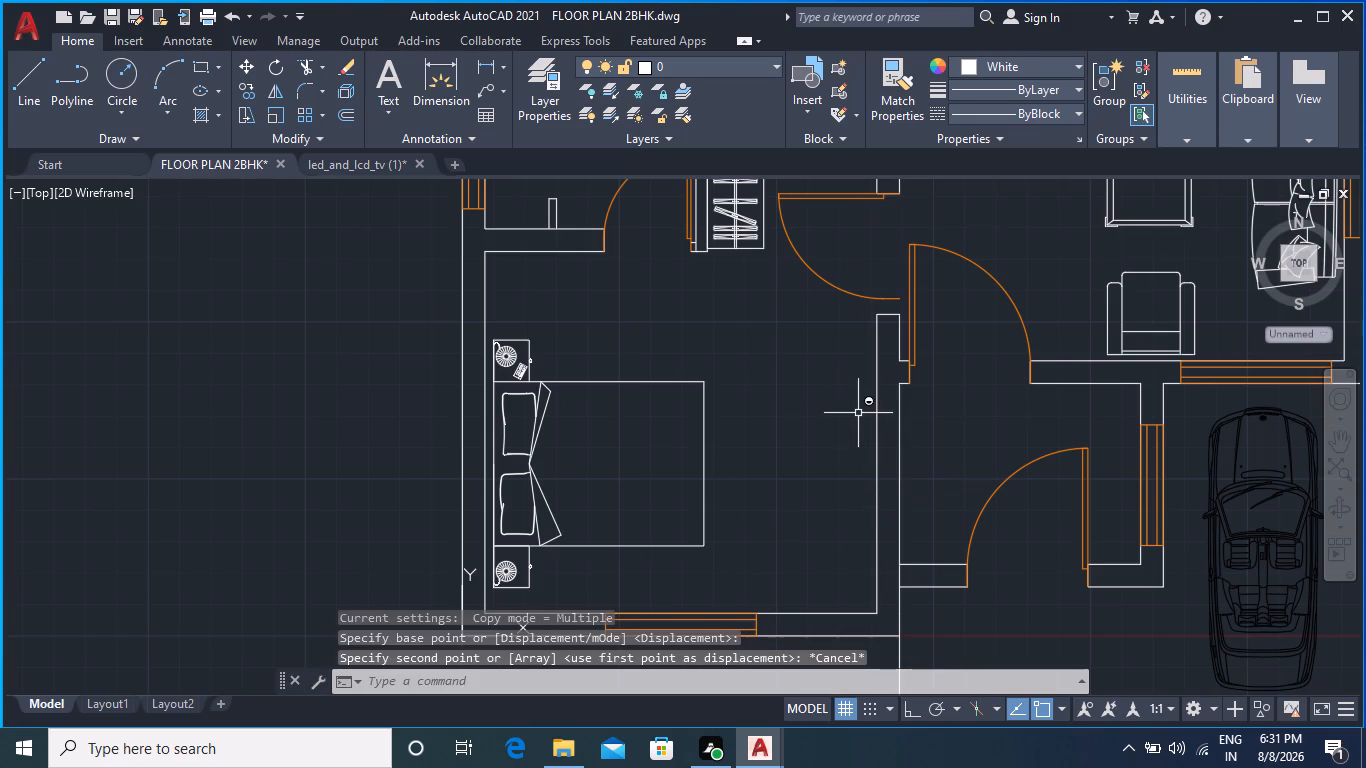
Draw a horizontal guide line from the midpoint of the southwest bedroom bed's east edge to the room's east wall.
middle_drag(857, 417, 763, 347)
click(20, 83)
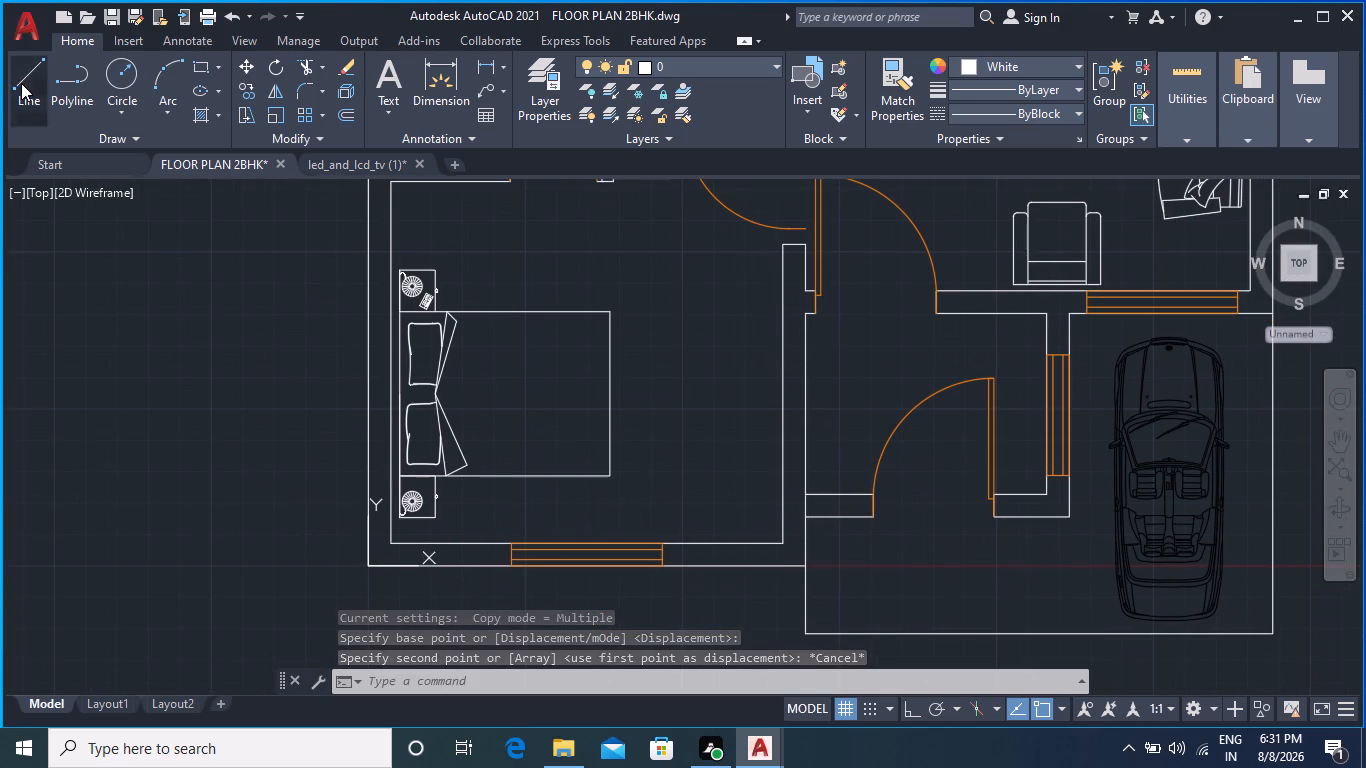
click(611, 397)
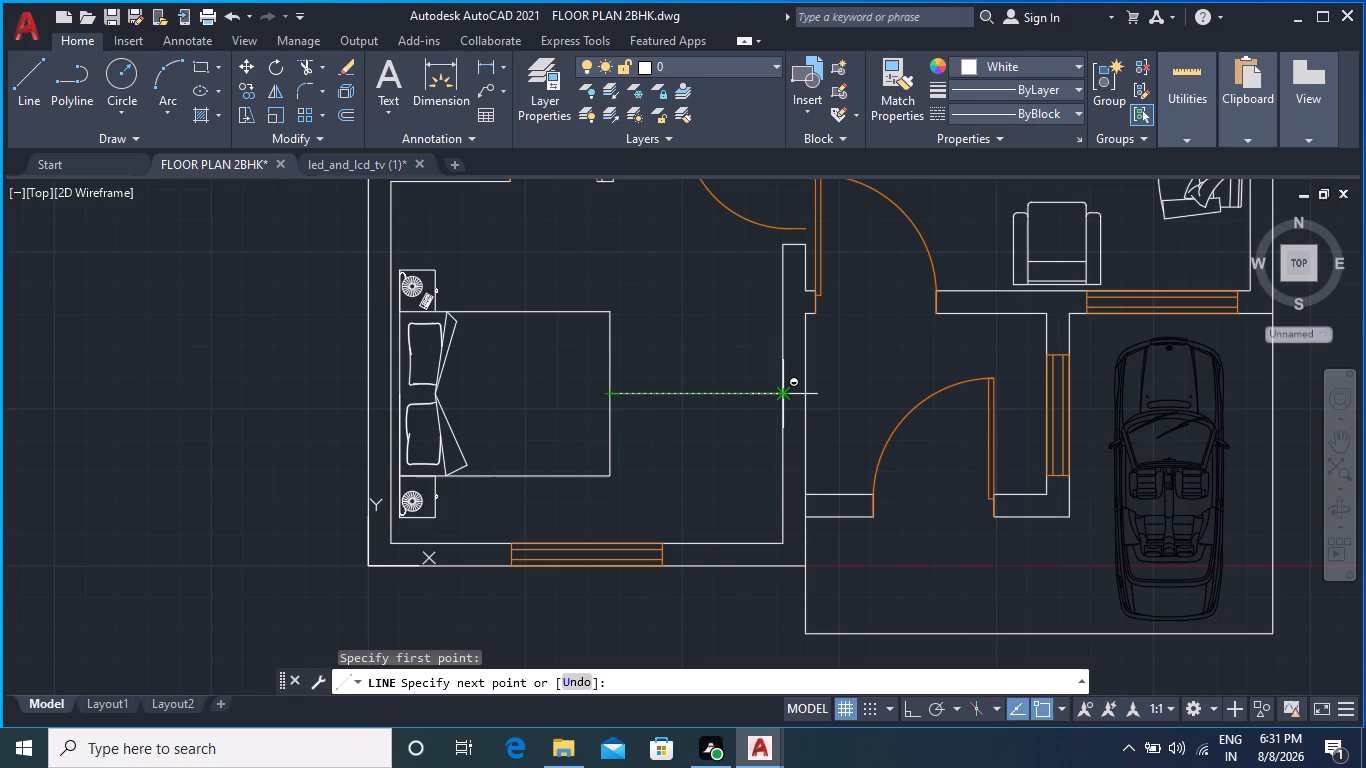
click(780, 399)
key(Escape)
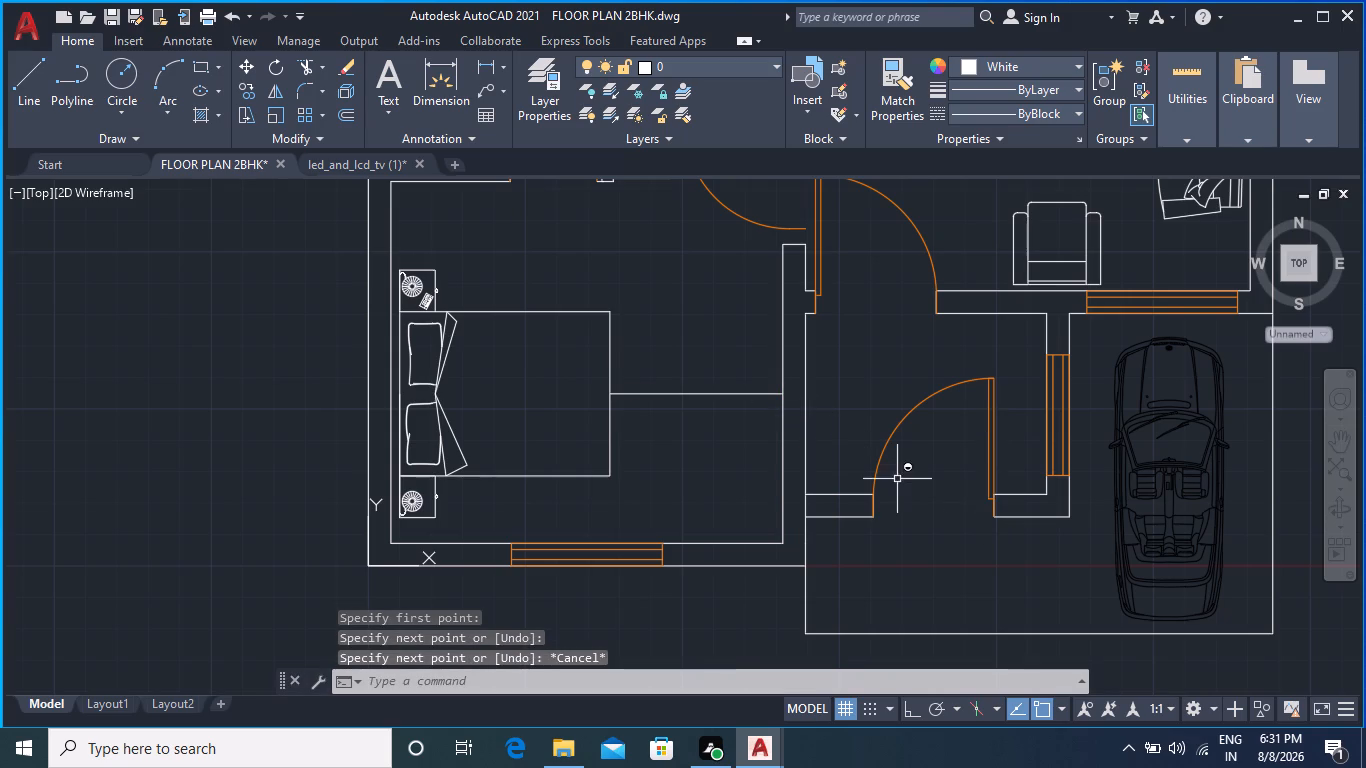
Examine where the guide line from the bed meets the southwest bedroom's east wall.
scroll(762, 392, up, 1)
click(780, 394)
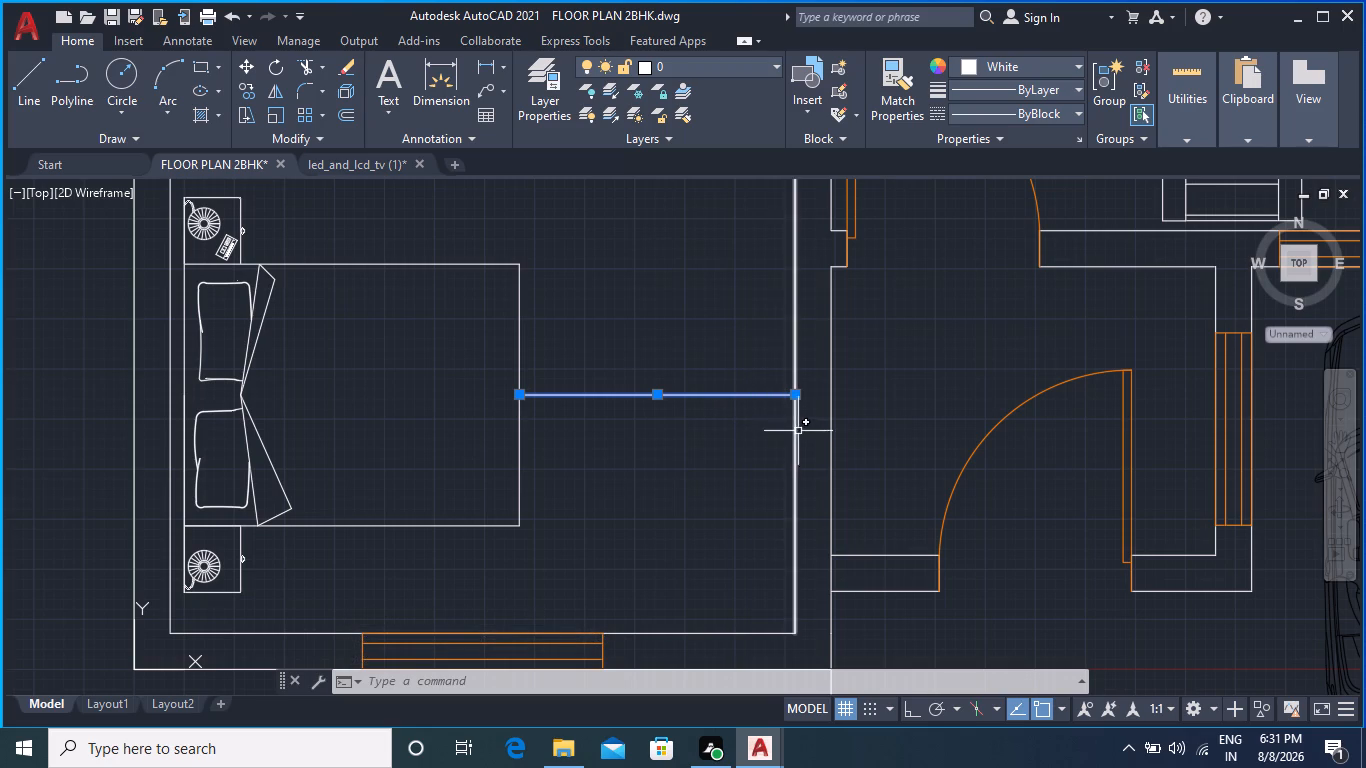
scroll(799, 429, up, 1)
middle_drag(775, 411, 766, 474)
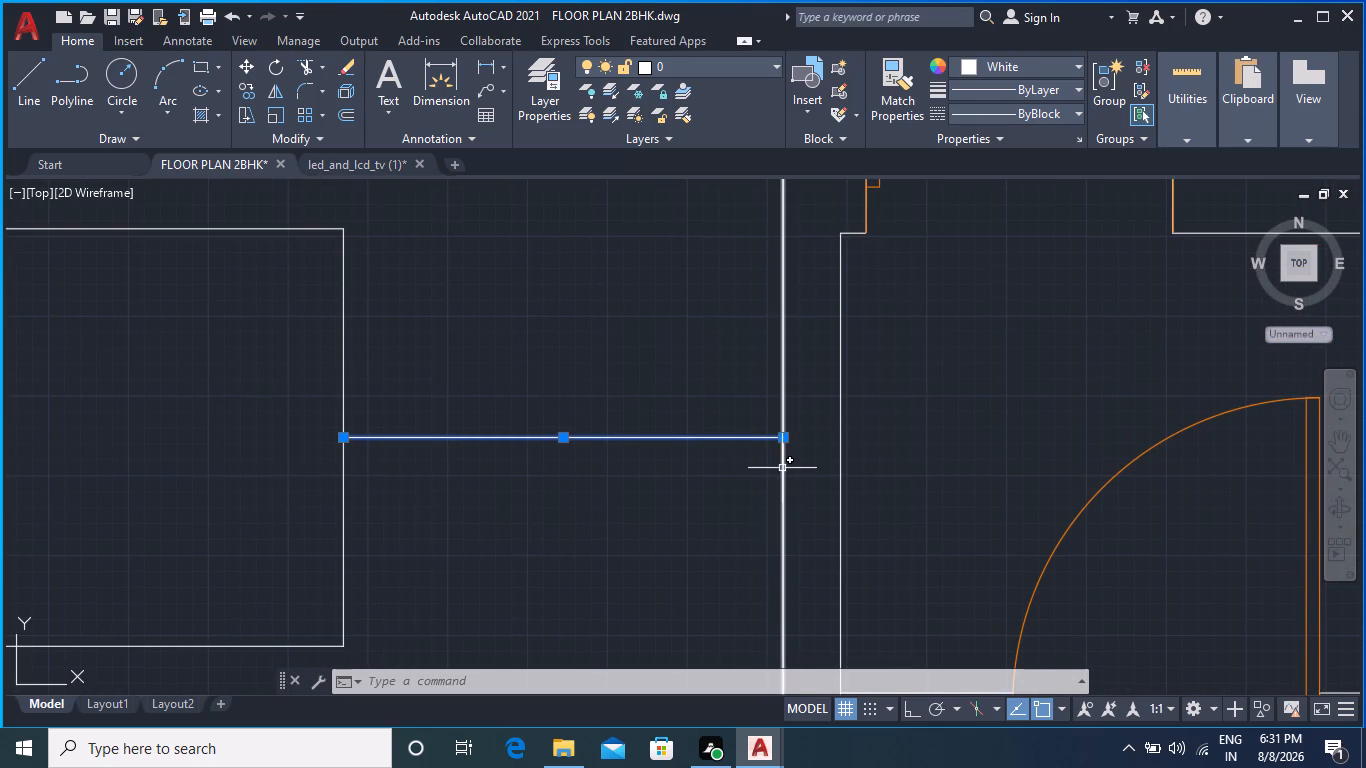
scroll(780, 434, up, 1)
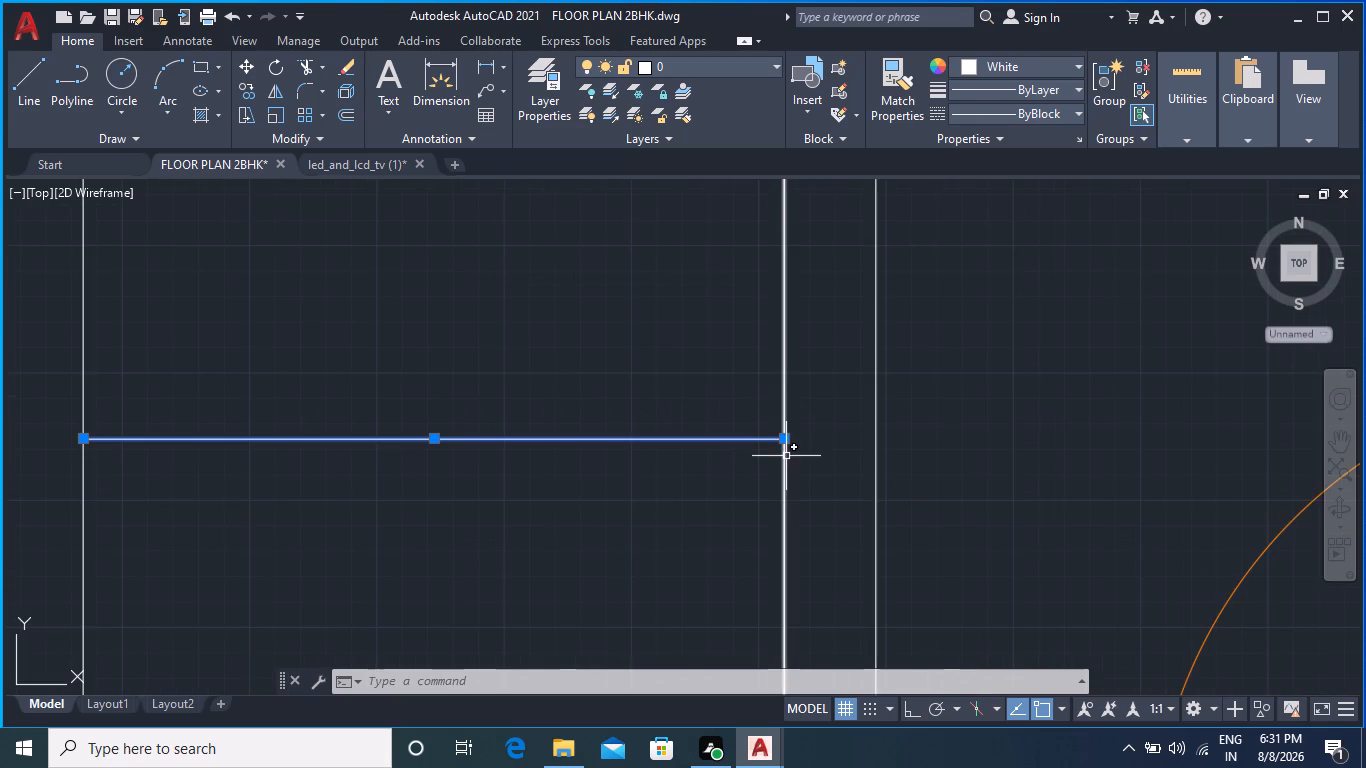
scroll(737, 390, down, 1)
middle_drag(734, 378, 737, 416)
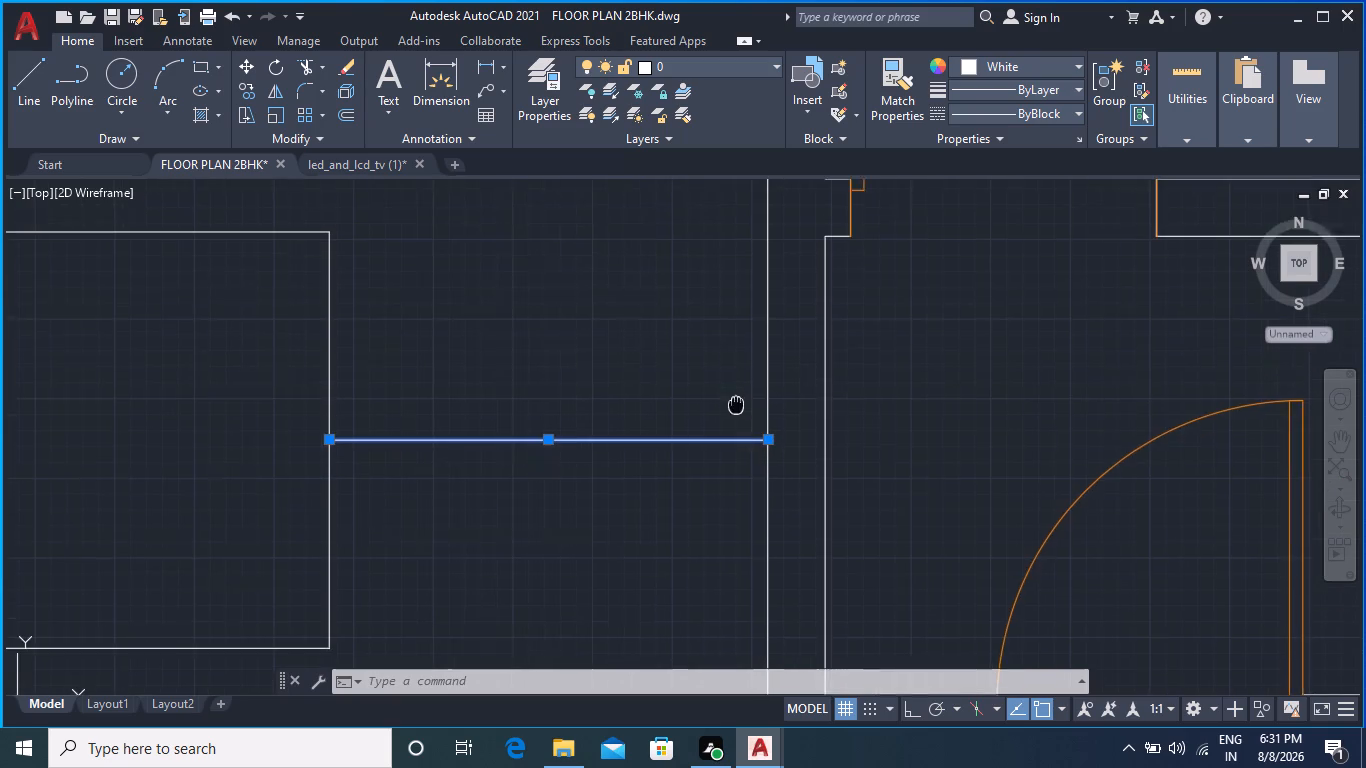
middle_drag(737, 416, 737, 431)
scroll(737, 428, down, 2)
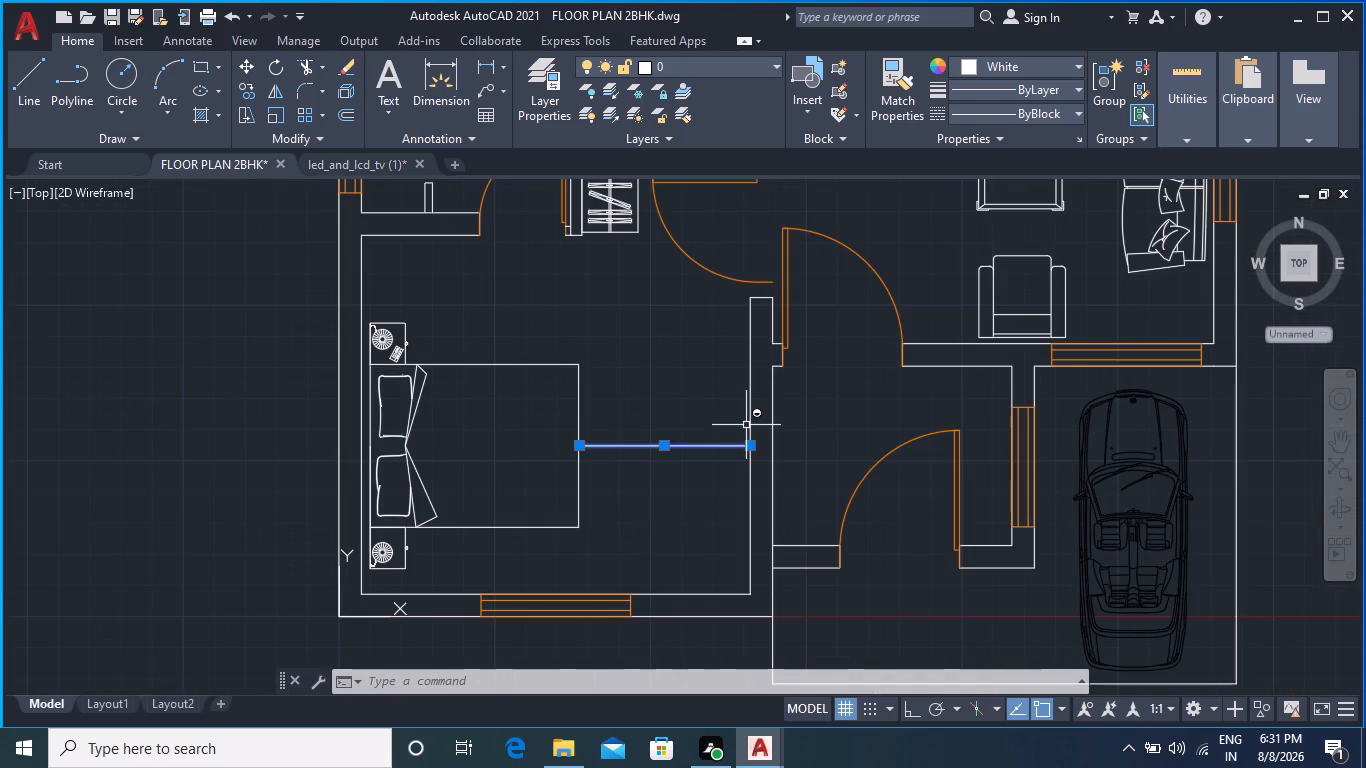
middle_drag(722, 381, 704, 431)
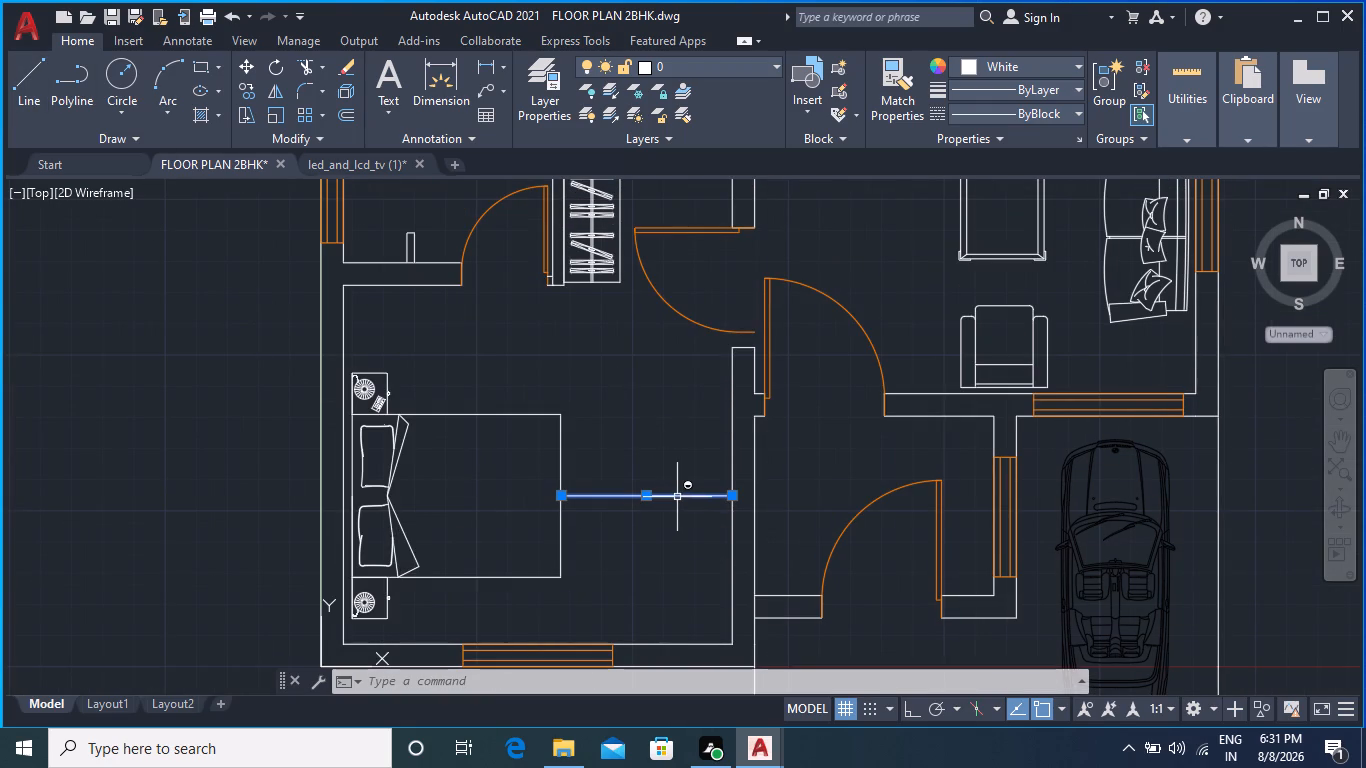
Draw the television unit's 1' north edge westward, starting on the southwest bedroom's east wall 2' north of the guide line.
click(23, 77)
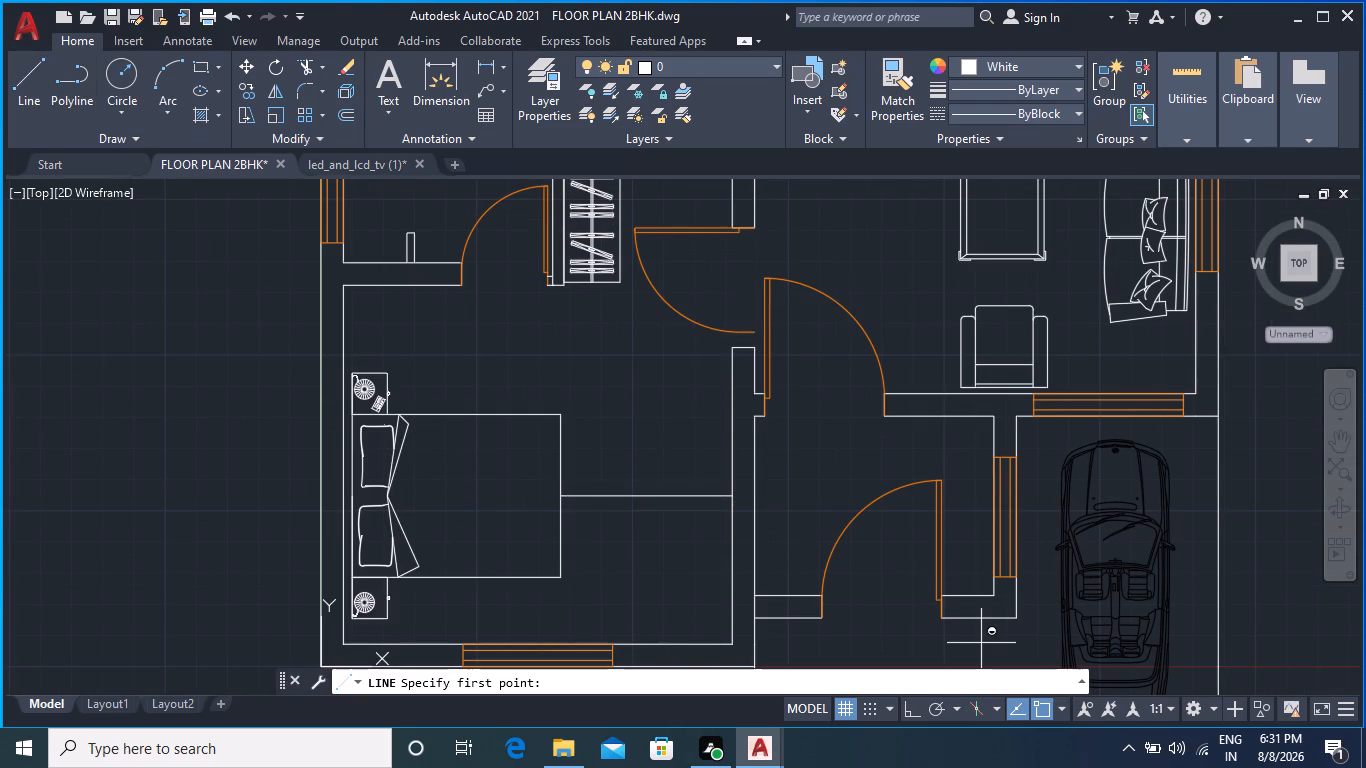
text(tk)
key(Return)
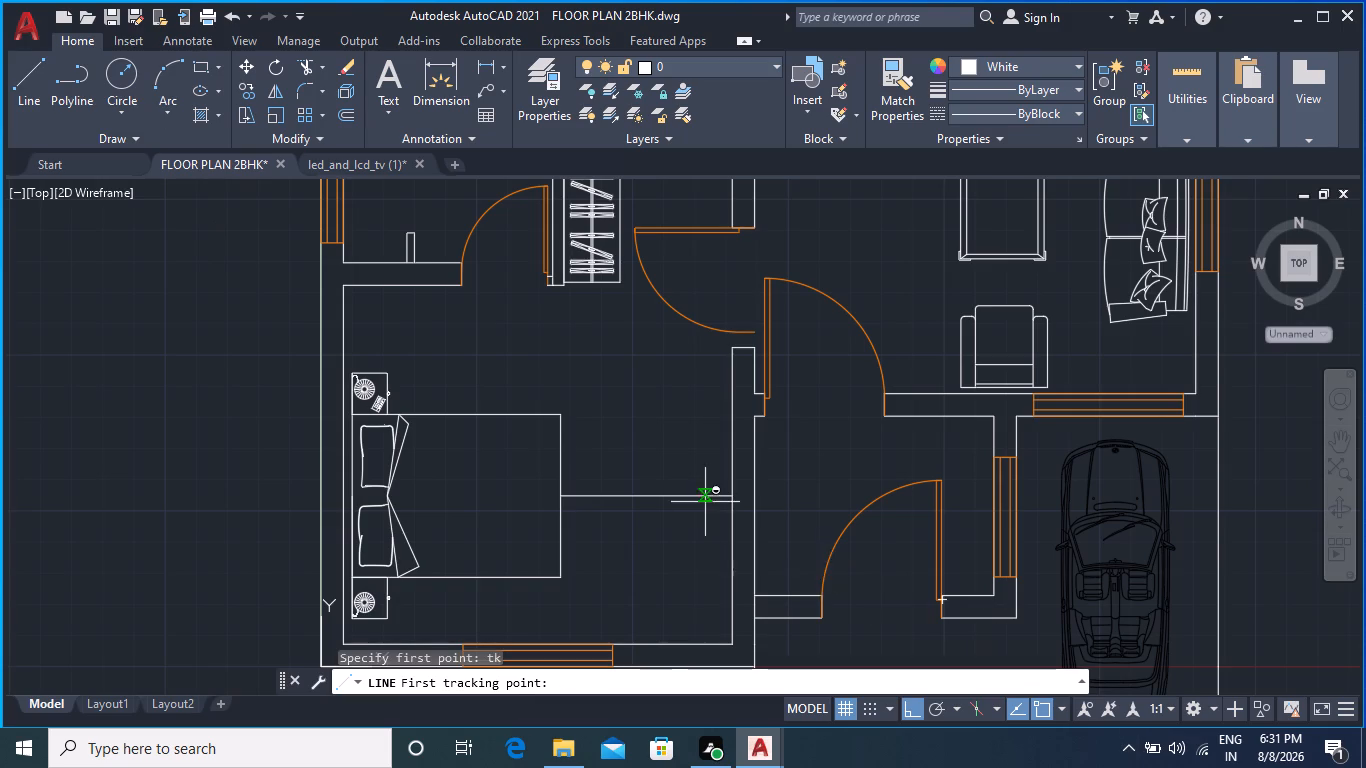
scroll(709, 499, up, 3)
click(792, 496)
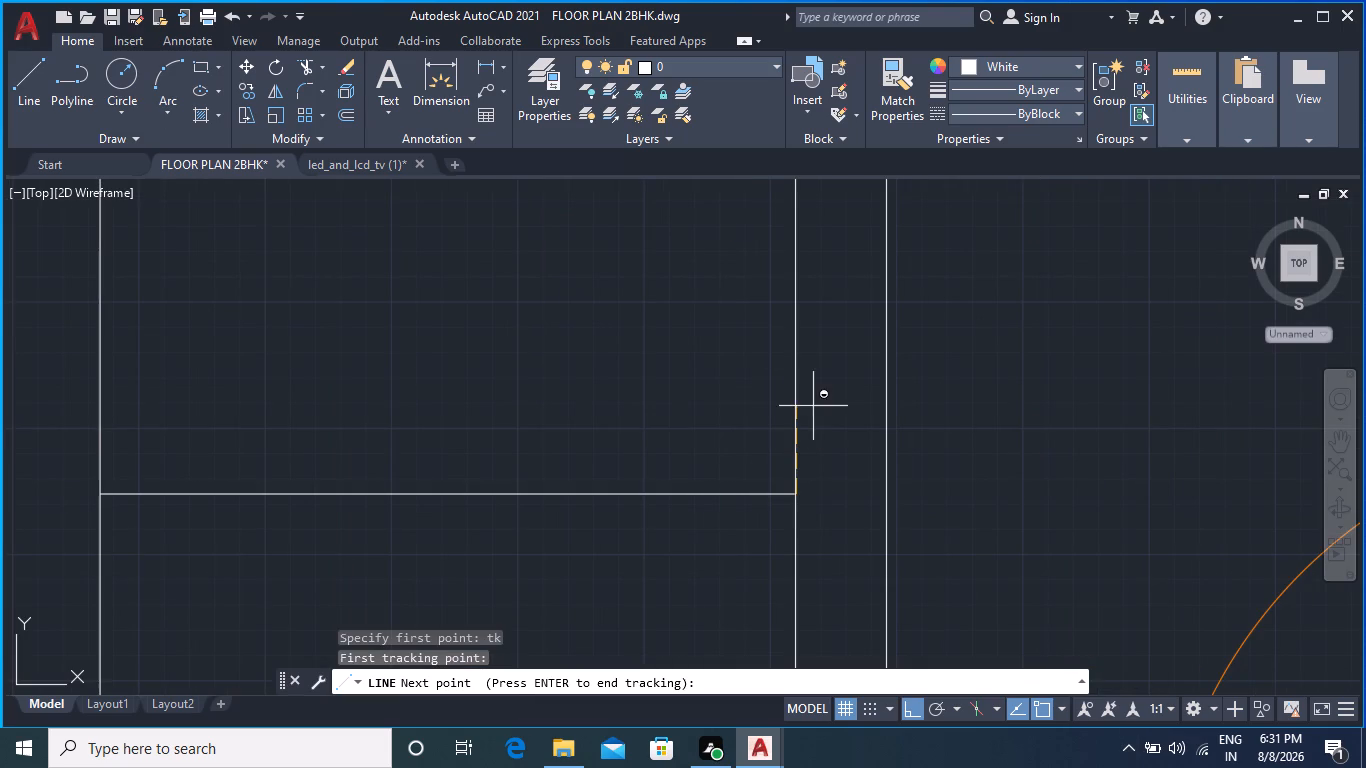
key(2)
key(apostrophe)
key(Return)
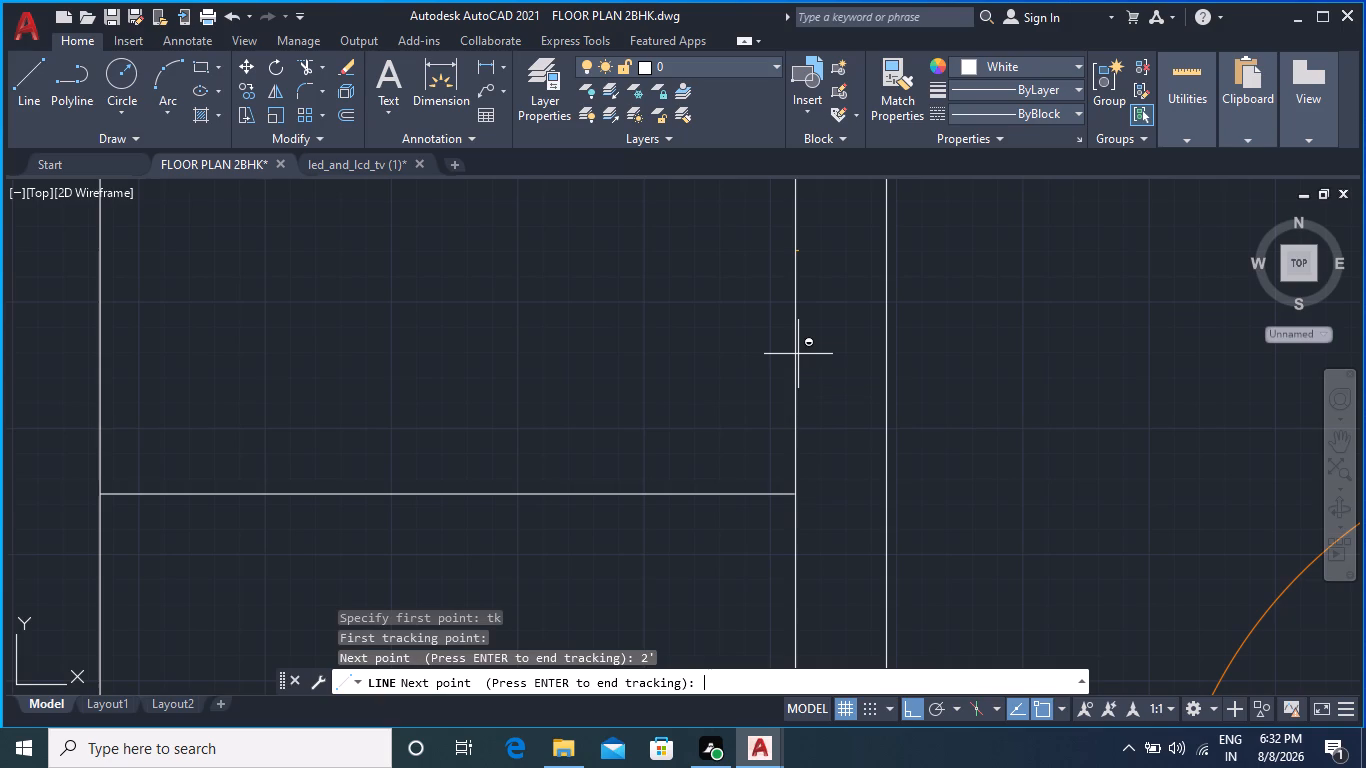
key(Return)
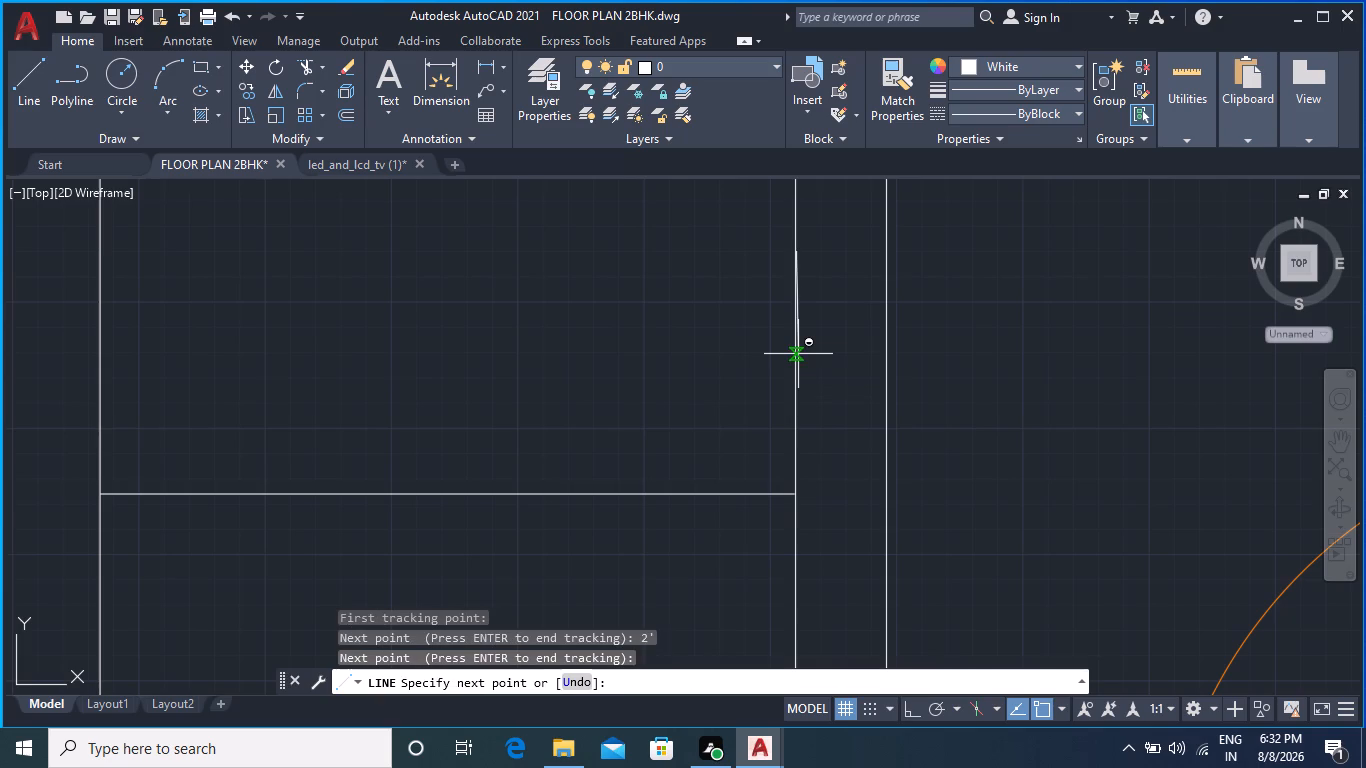
scroll(626, 254, down, 2)
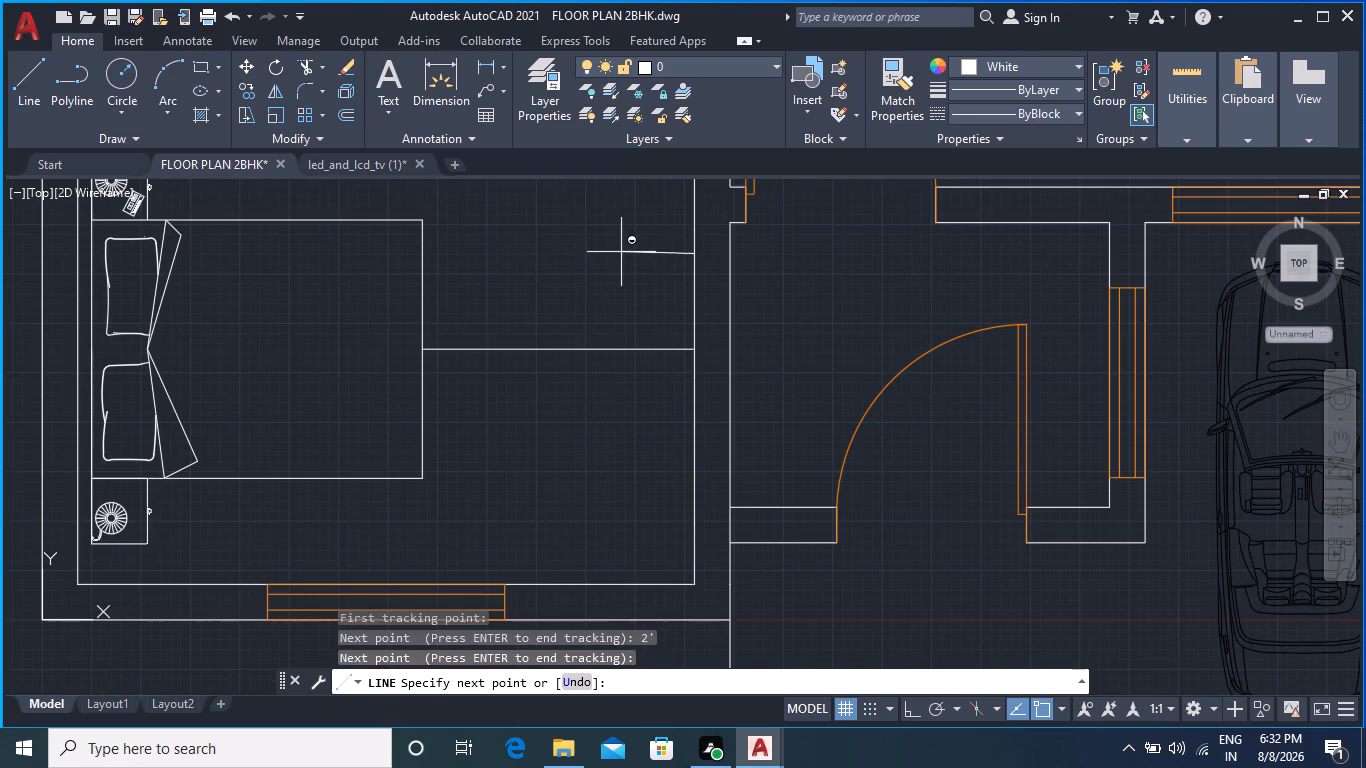
key(F8)
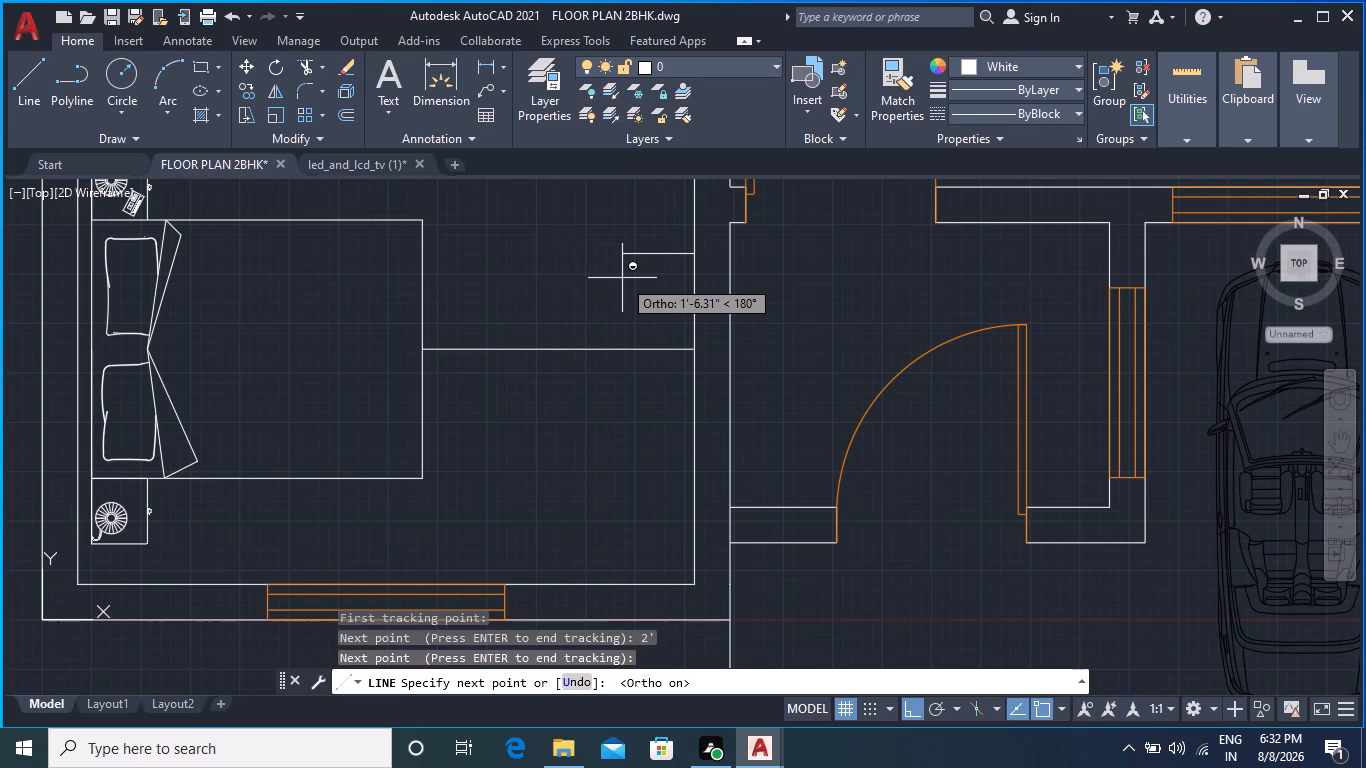
text(1')
key(Return)
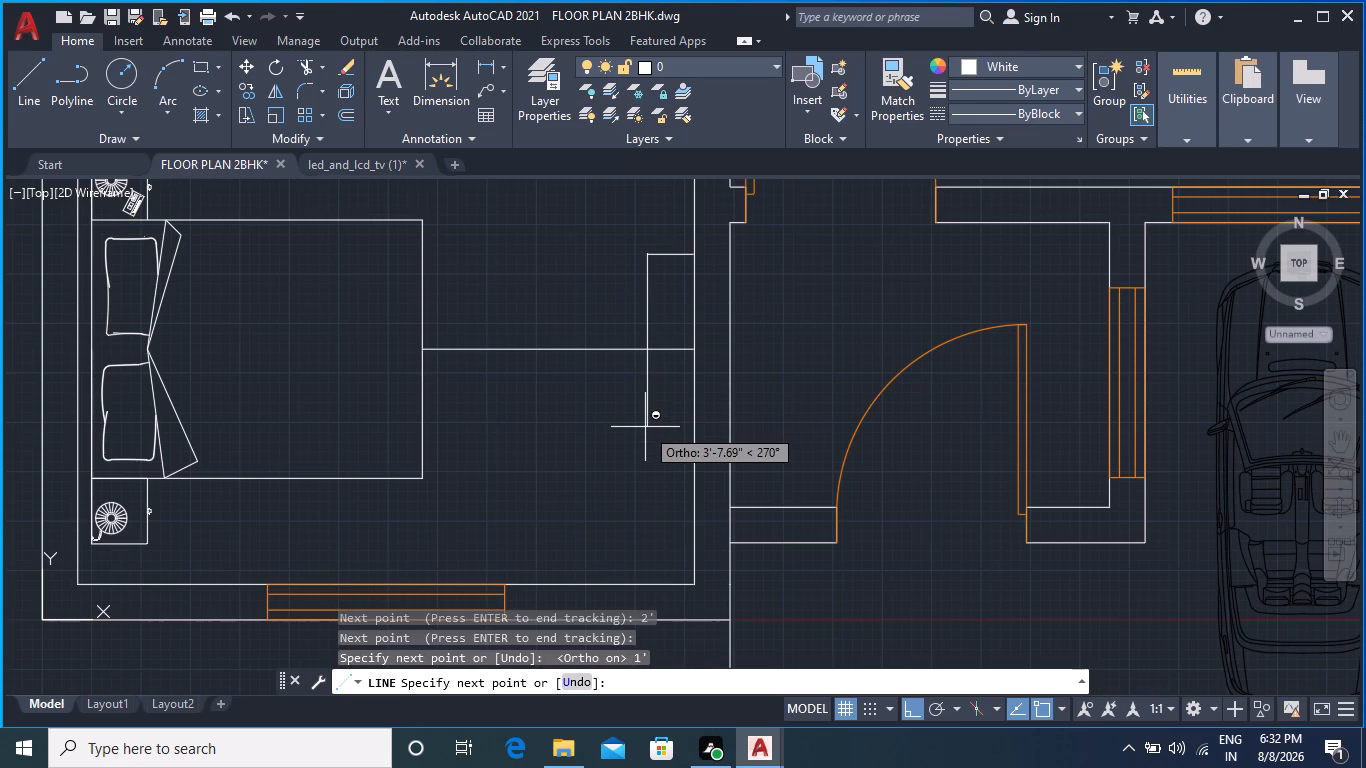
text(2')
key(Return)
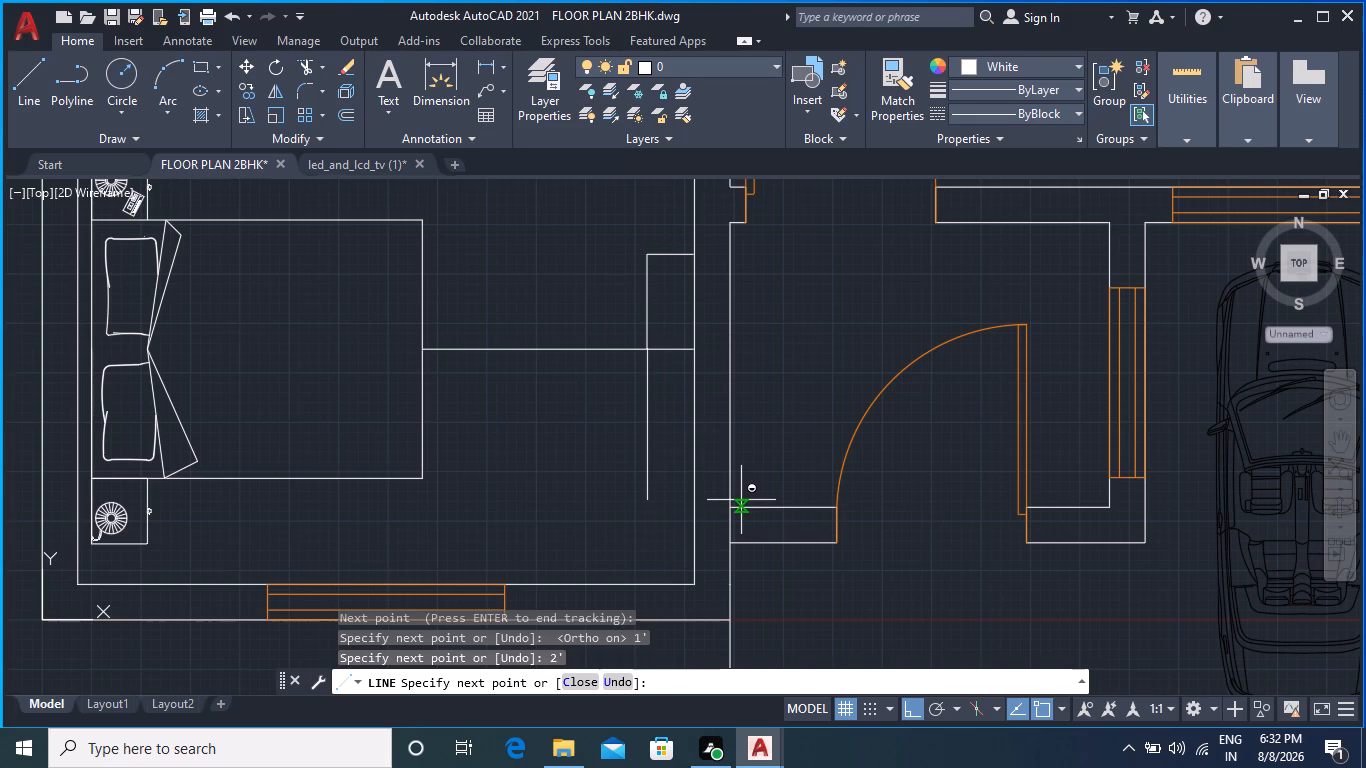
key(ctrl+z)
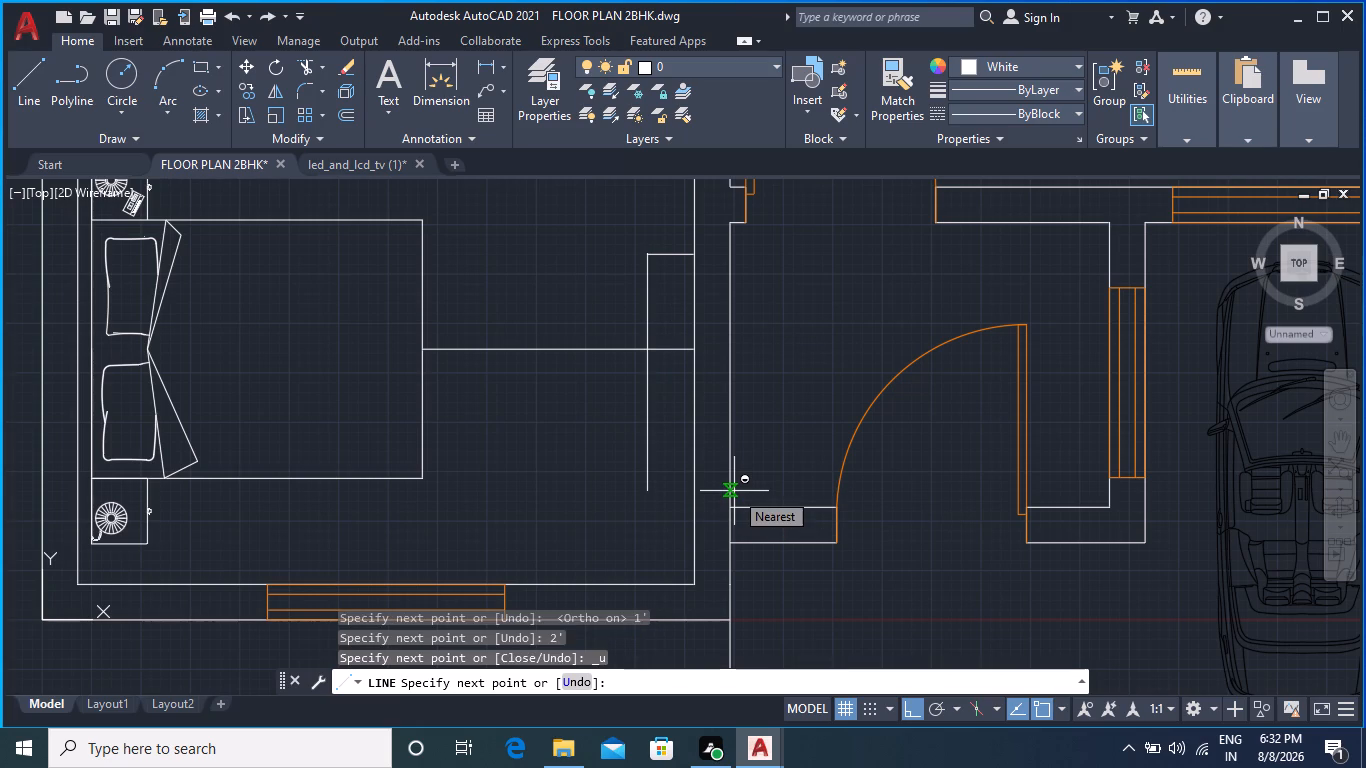
Complete the television unit outline with a 4' front edge running south, returning to the wall and closing along it.
text(4')
key(Return)
click(692, 444)
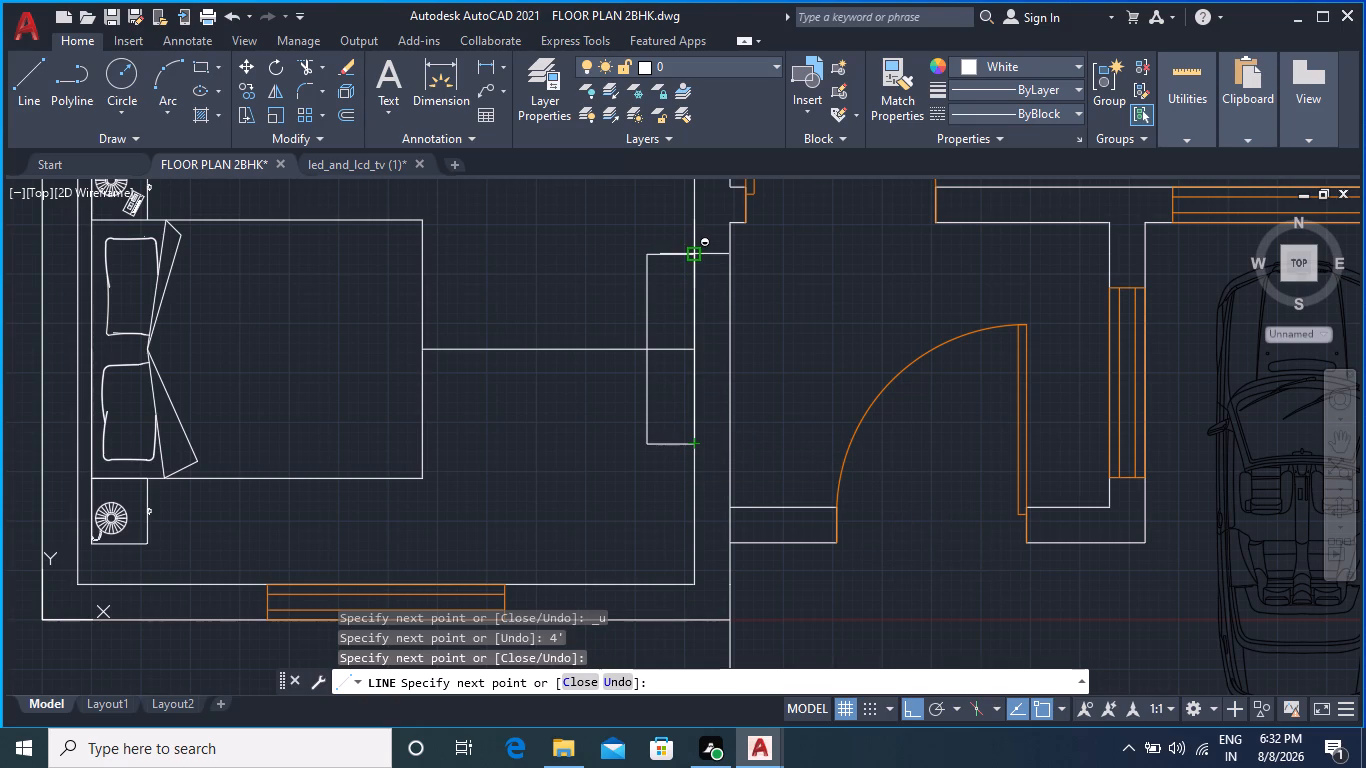
click(695, 256)
key(Escape)
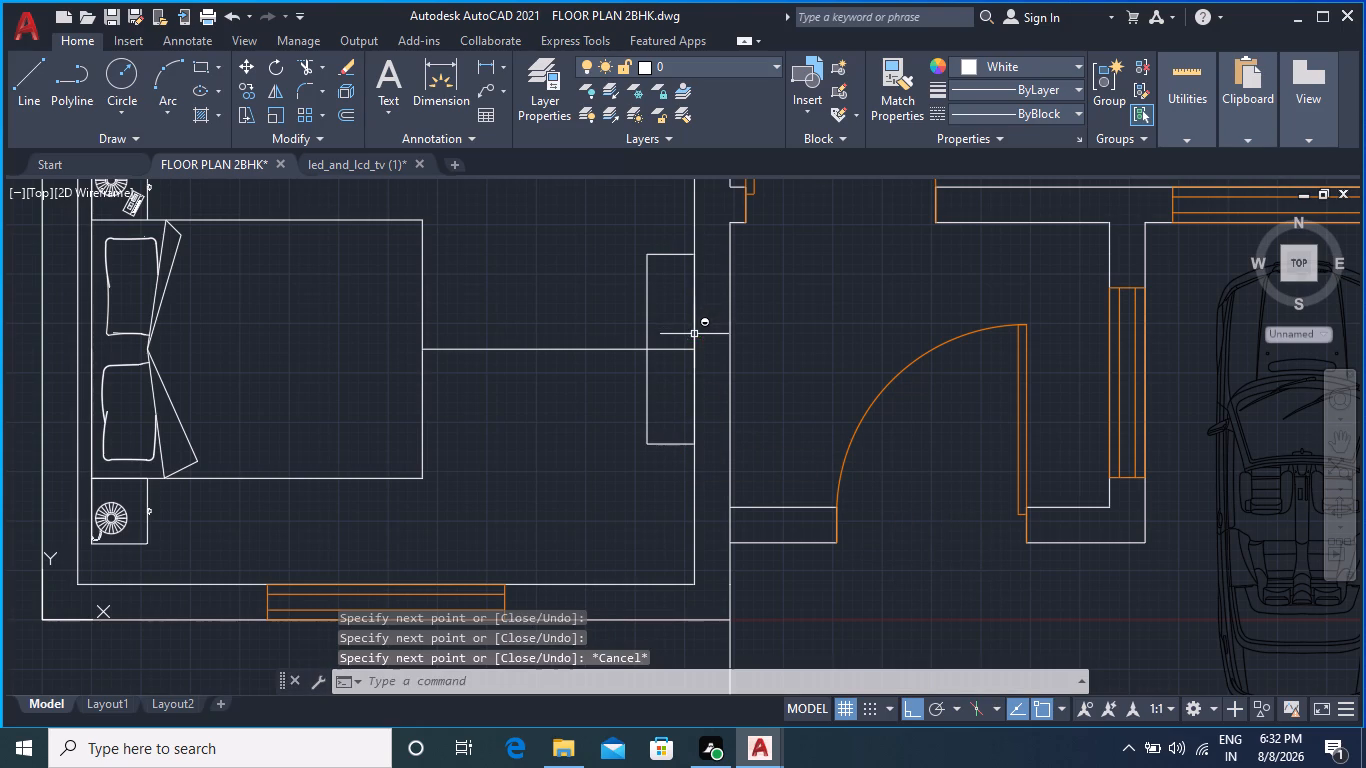
Delete the horizontal guide line between the southwest bedroom's bed and the east wall.
click(619, 350)
key(Delete)
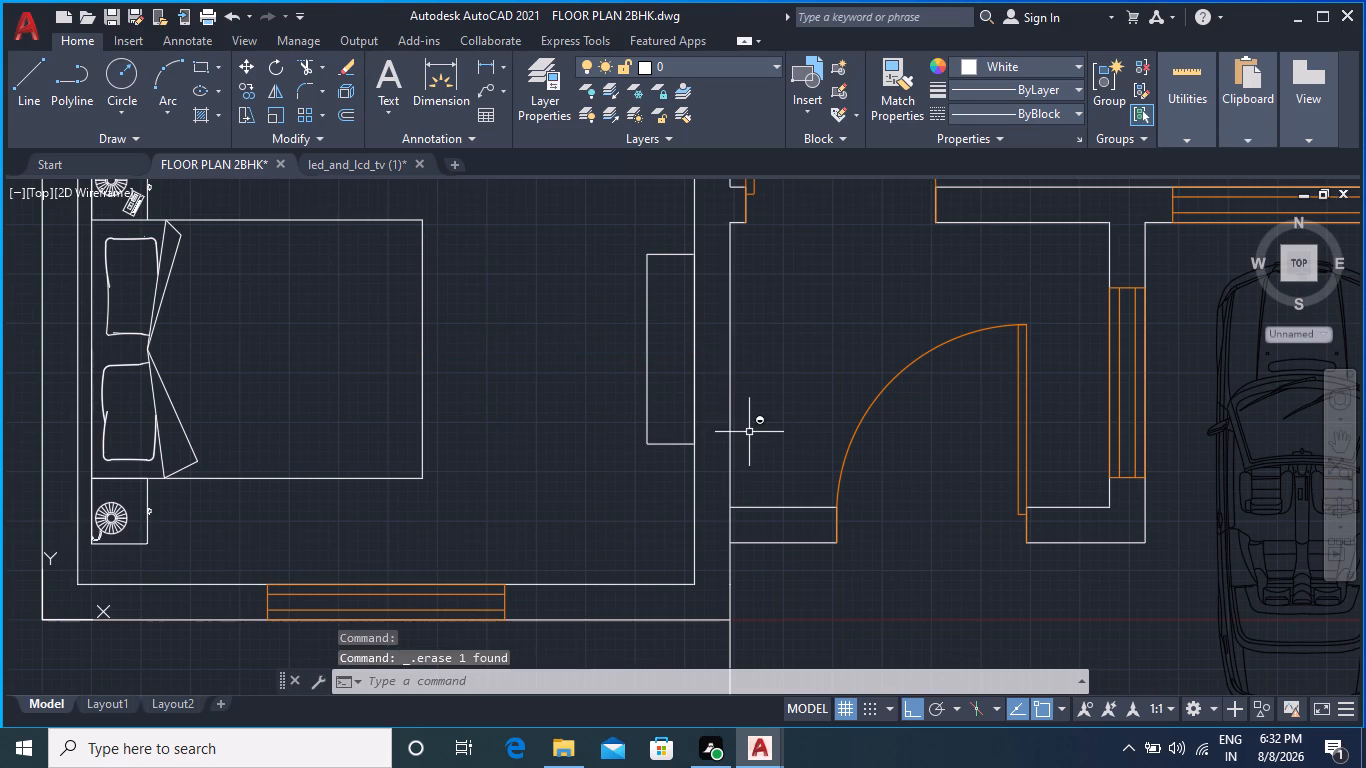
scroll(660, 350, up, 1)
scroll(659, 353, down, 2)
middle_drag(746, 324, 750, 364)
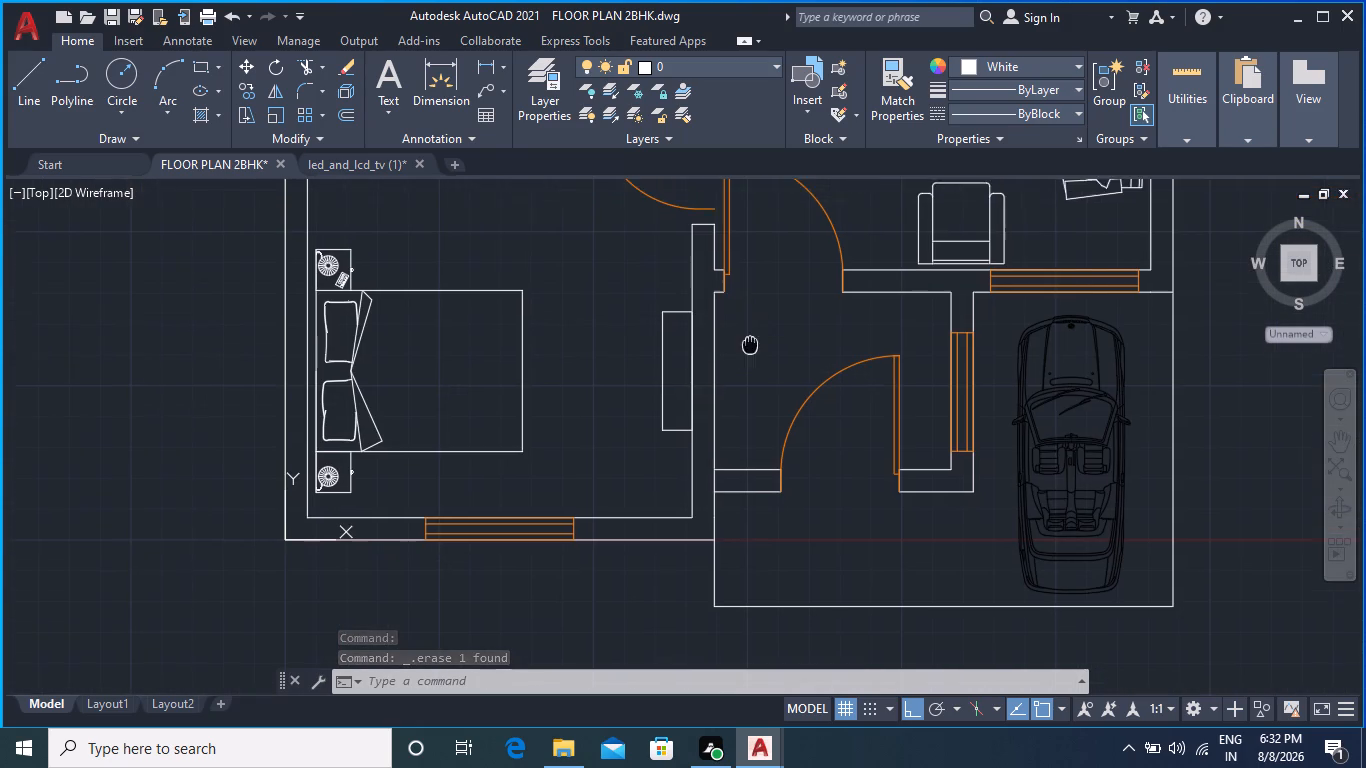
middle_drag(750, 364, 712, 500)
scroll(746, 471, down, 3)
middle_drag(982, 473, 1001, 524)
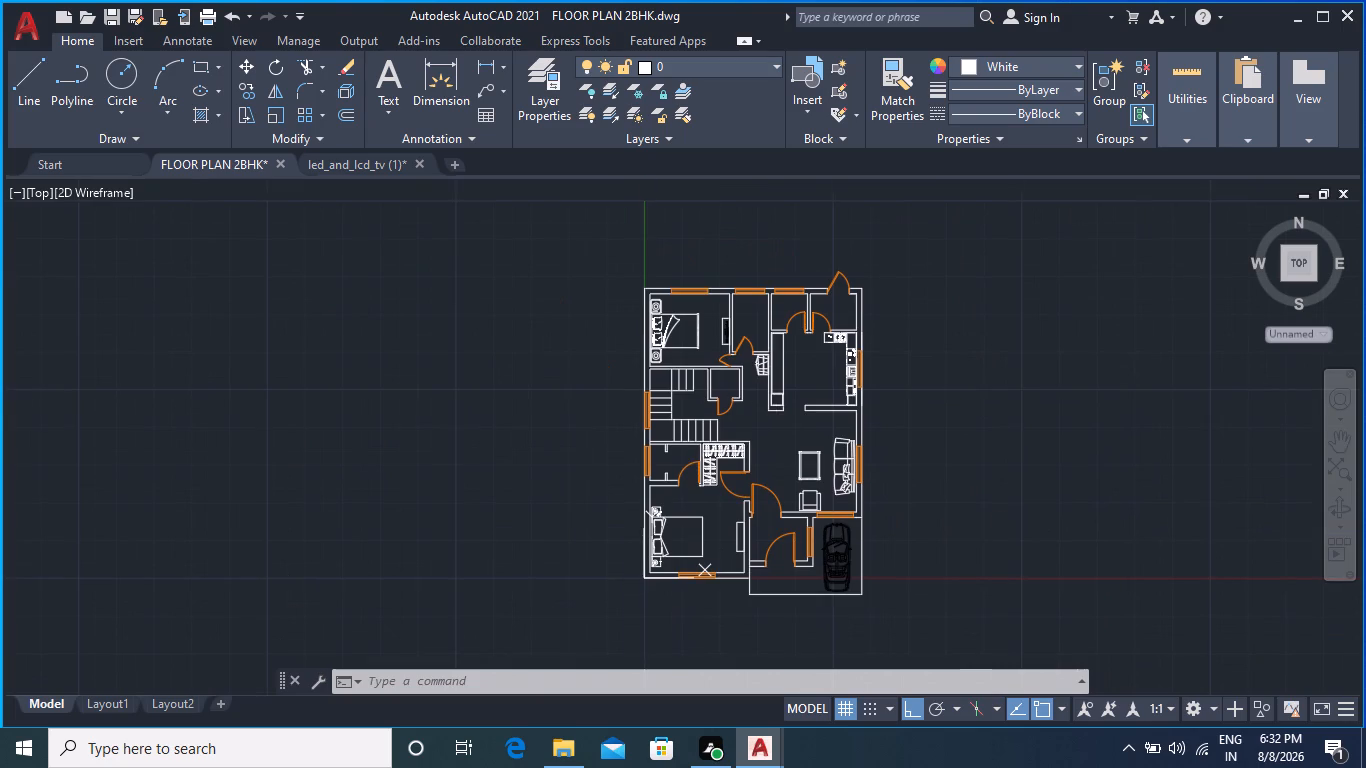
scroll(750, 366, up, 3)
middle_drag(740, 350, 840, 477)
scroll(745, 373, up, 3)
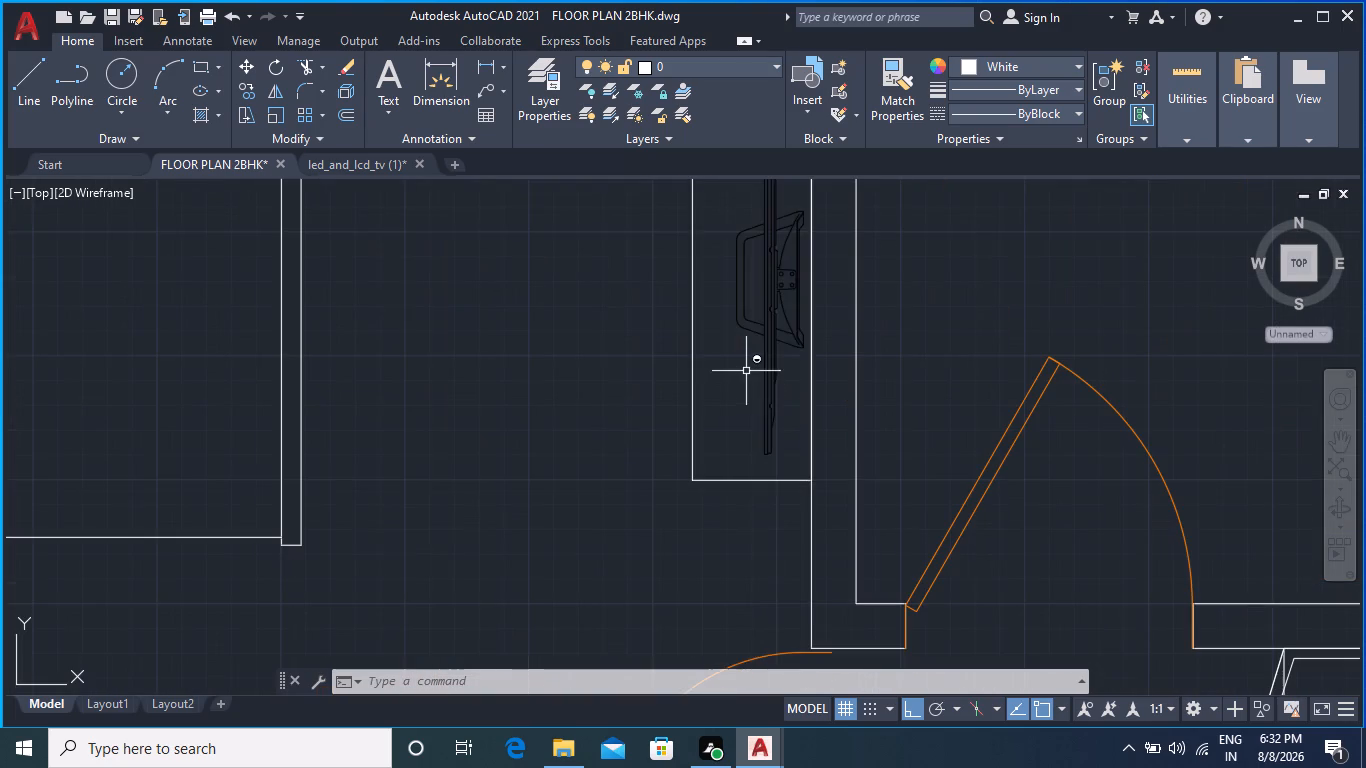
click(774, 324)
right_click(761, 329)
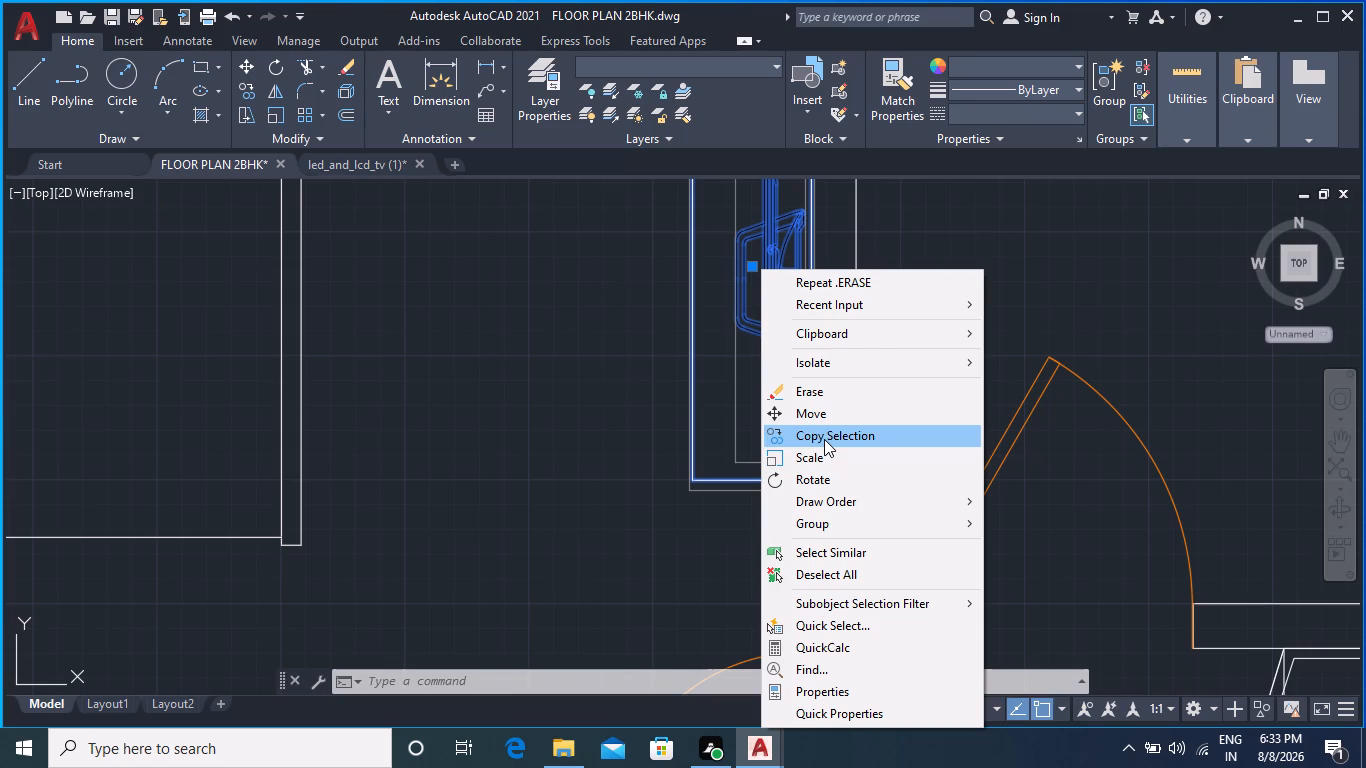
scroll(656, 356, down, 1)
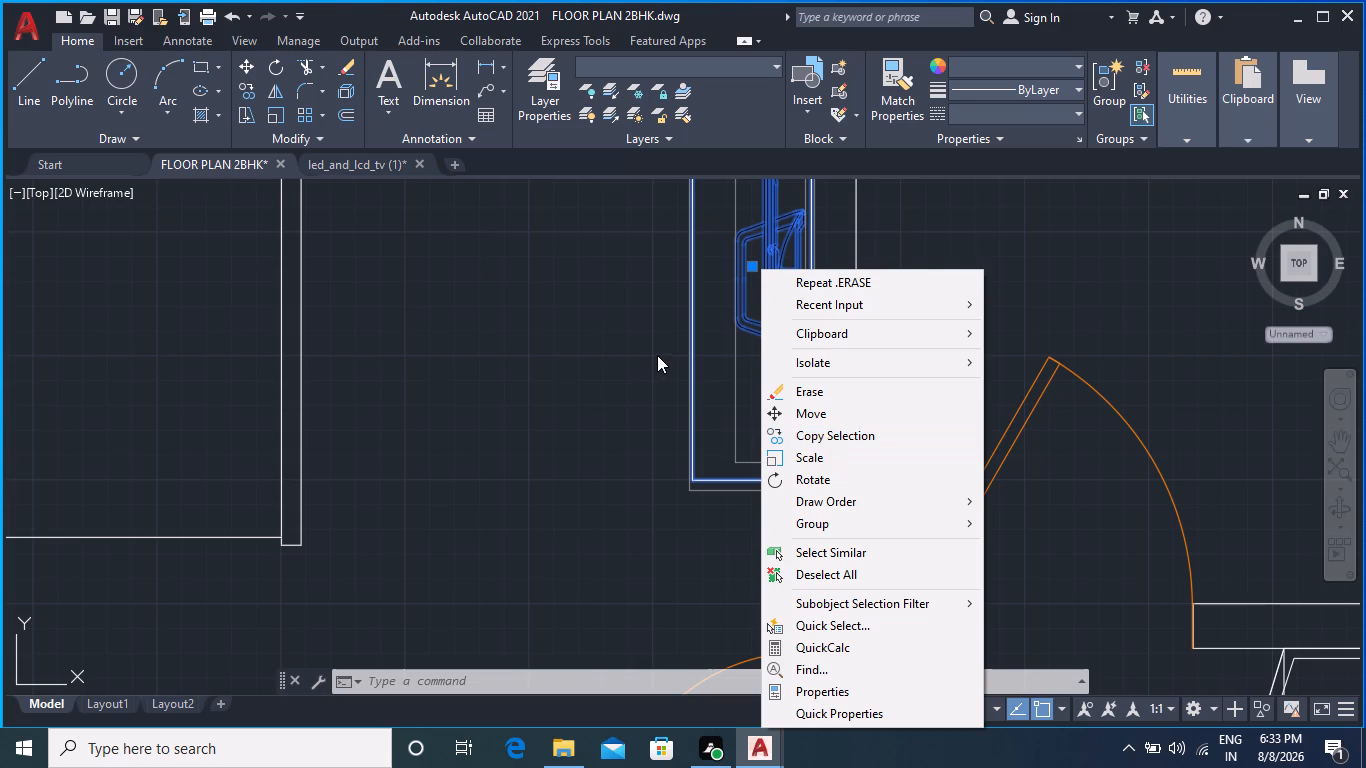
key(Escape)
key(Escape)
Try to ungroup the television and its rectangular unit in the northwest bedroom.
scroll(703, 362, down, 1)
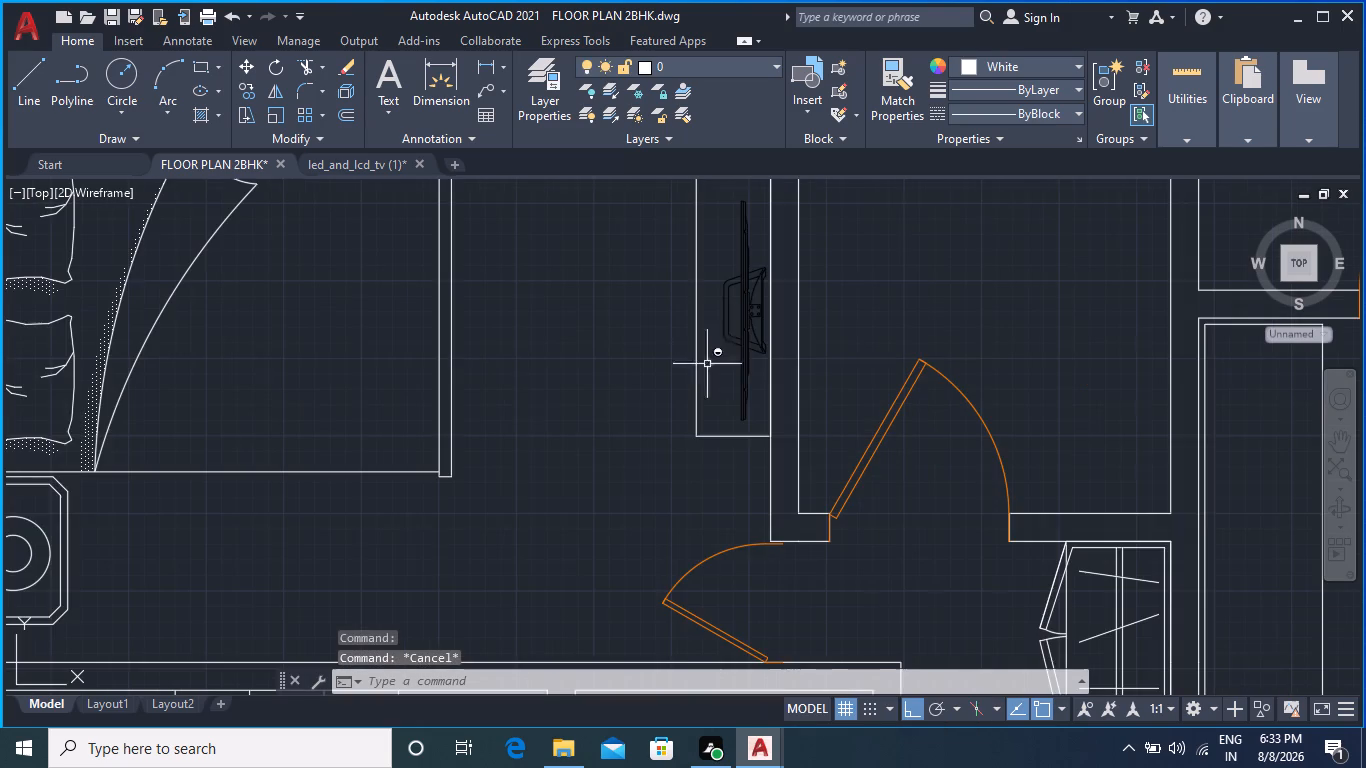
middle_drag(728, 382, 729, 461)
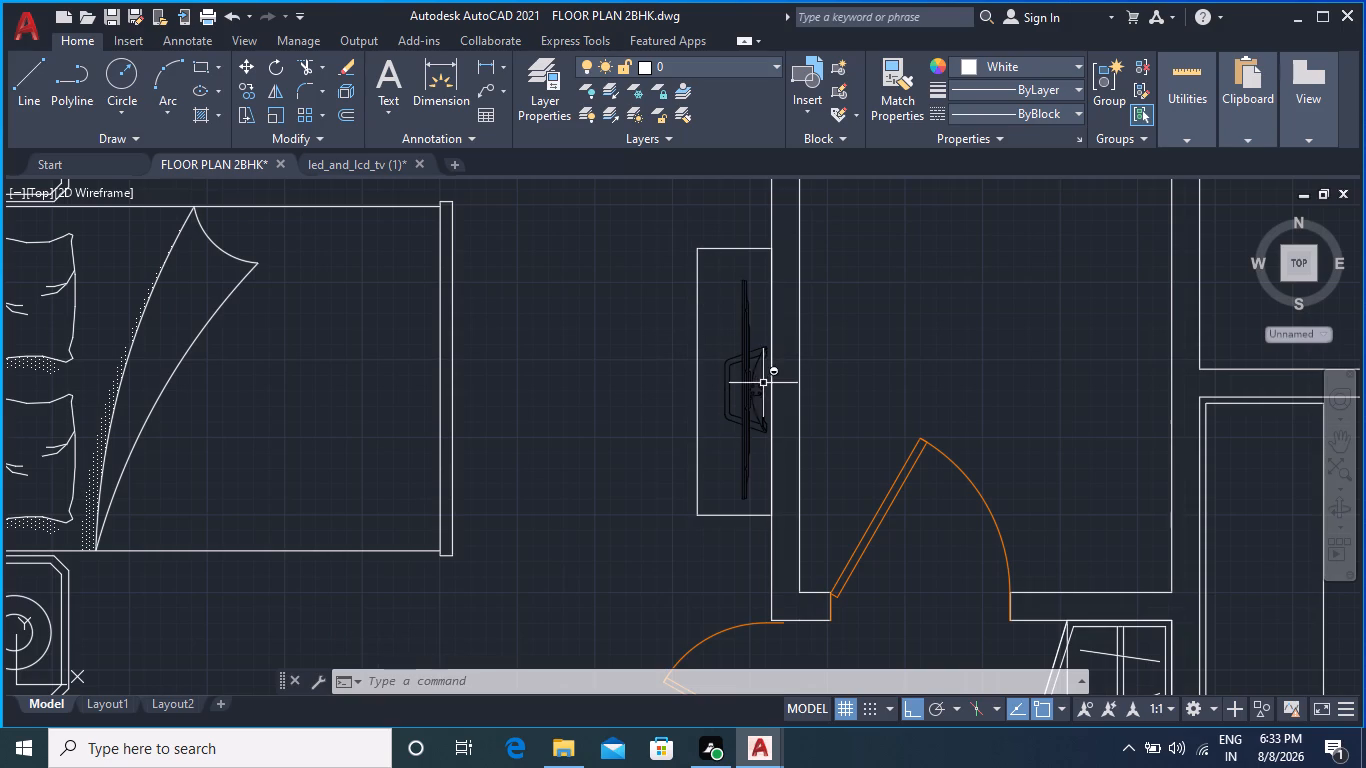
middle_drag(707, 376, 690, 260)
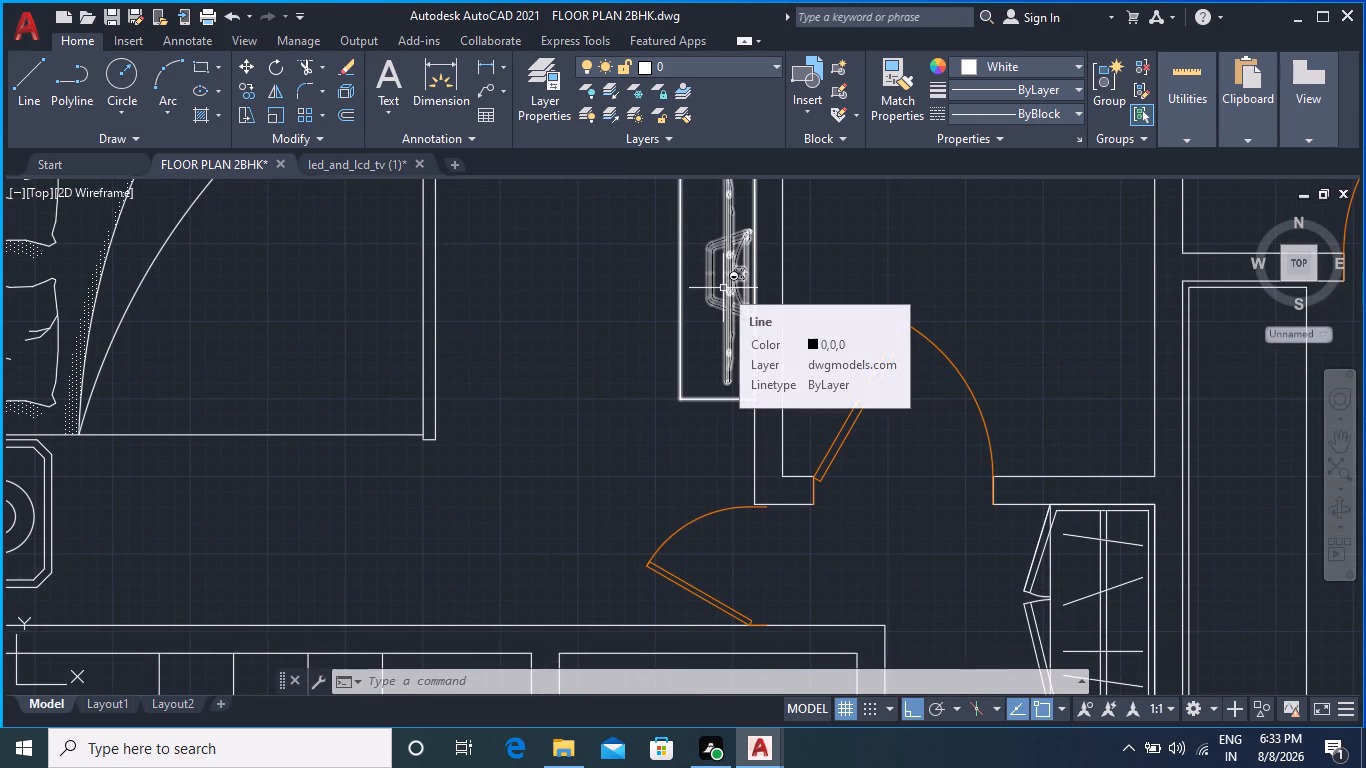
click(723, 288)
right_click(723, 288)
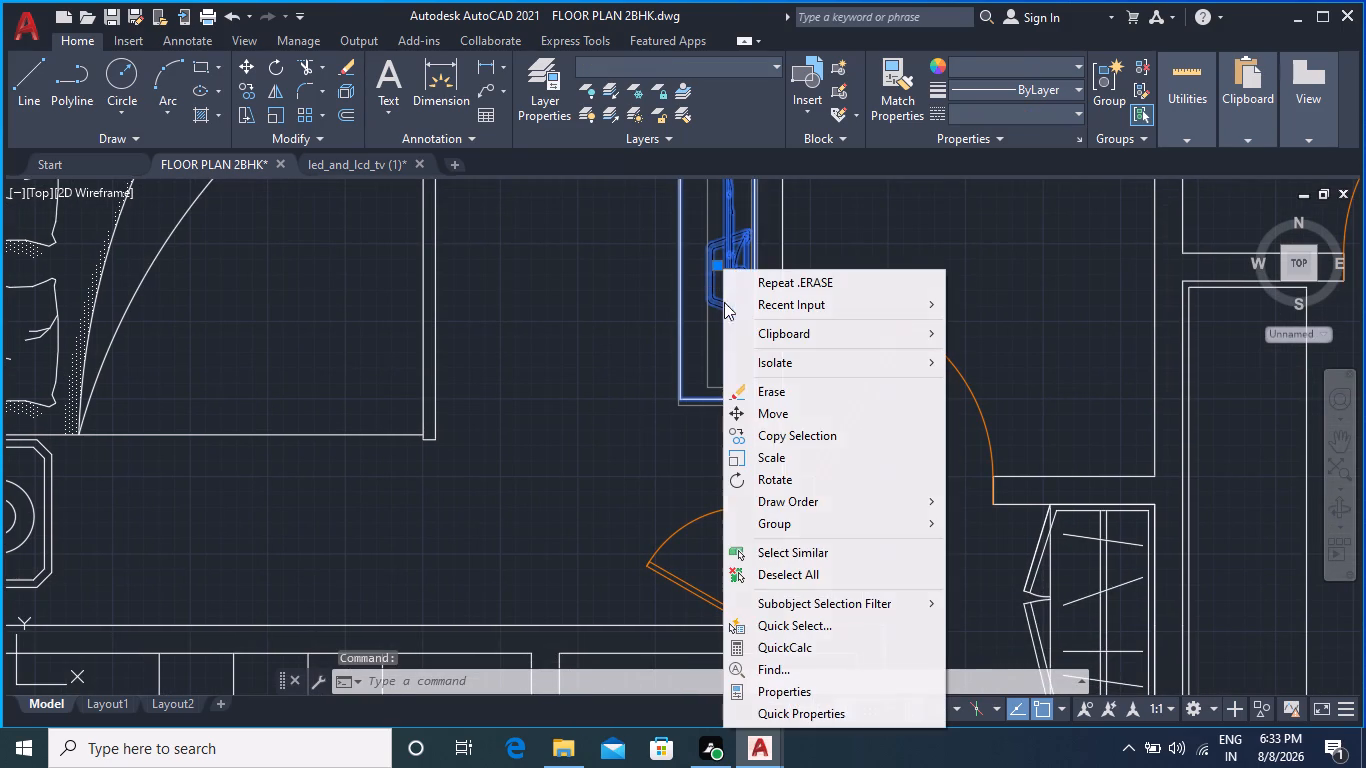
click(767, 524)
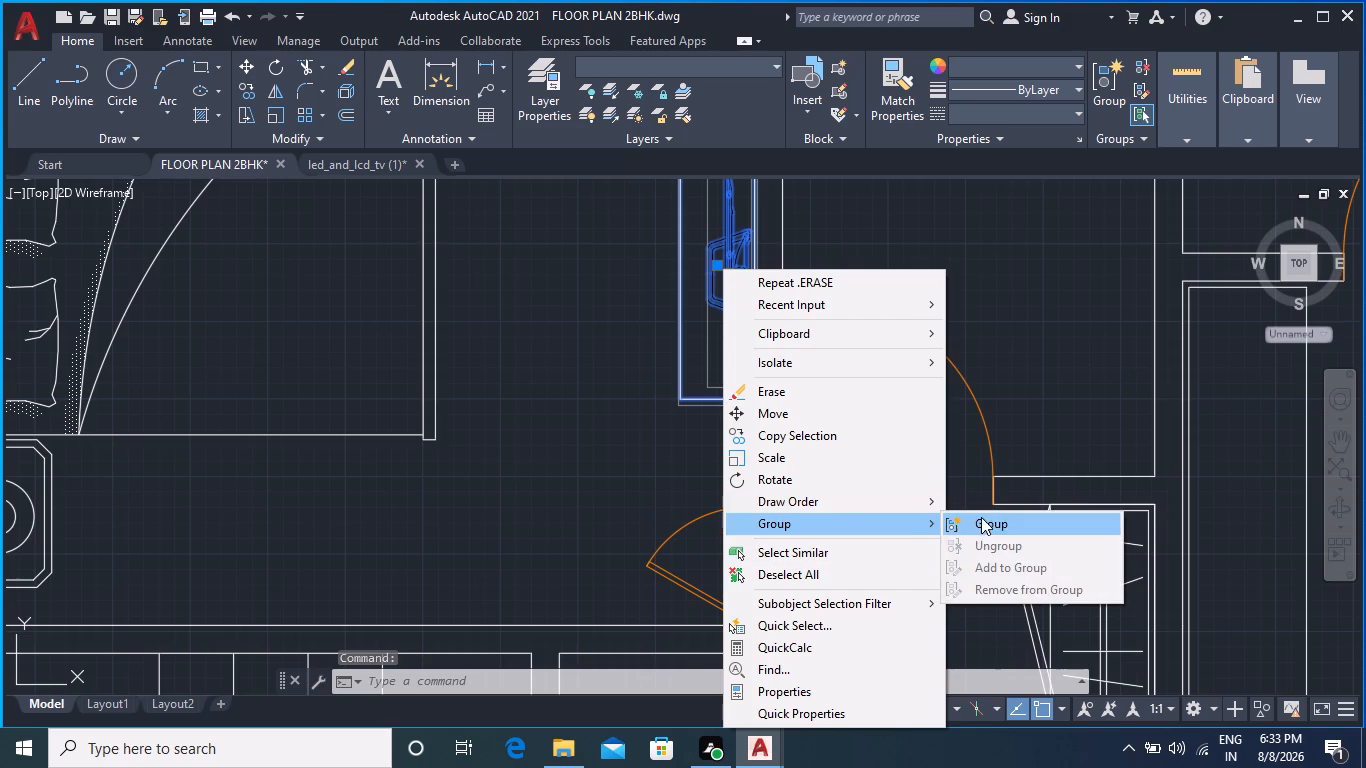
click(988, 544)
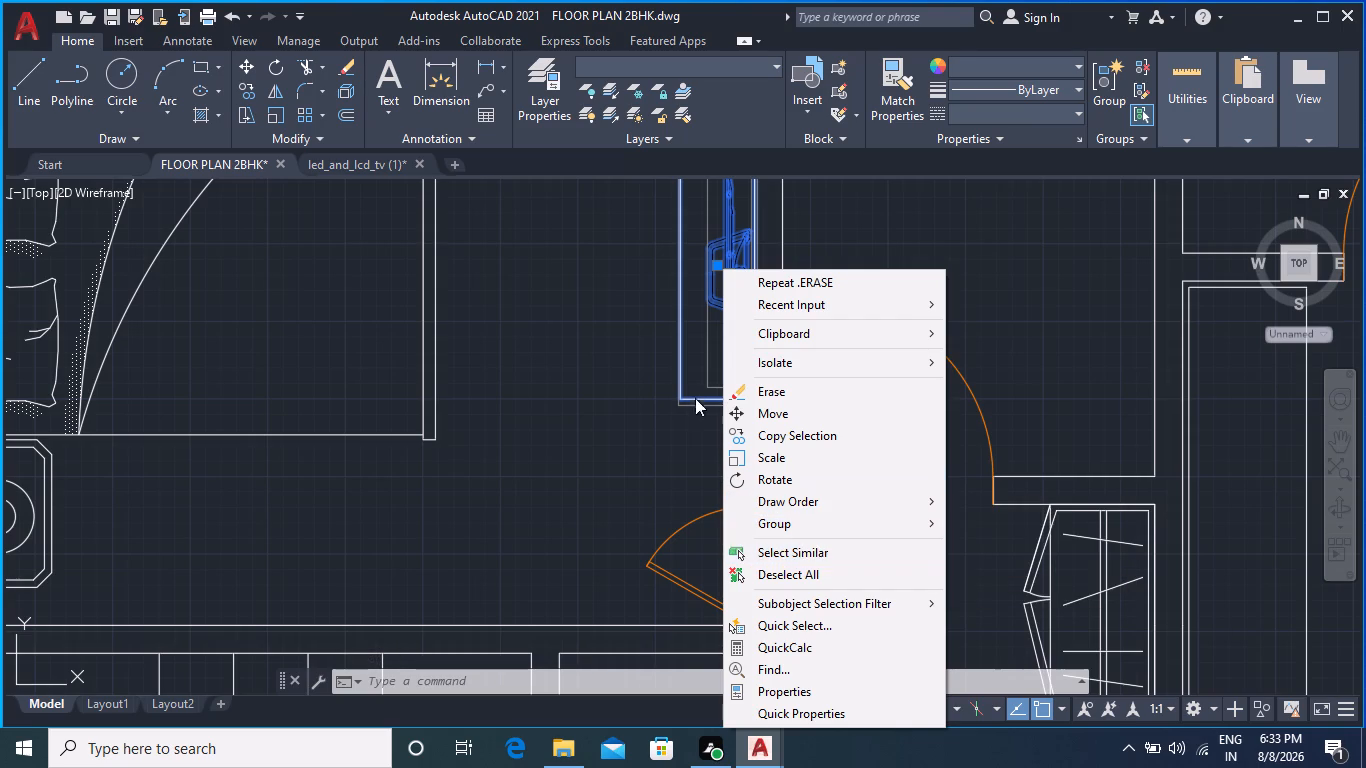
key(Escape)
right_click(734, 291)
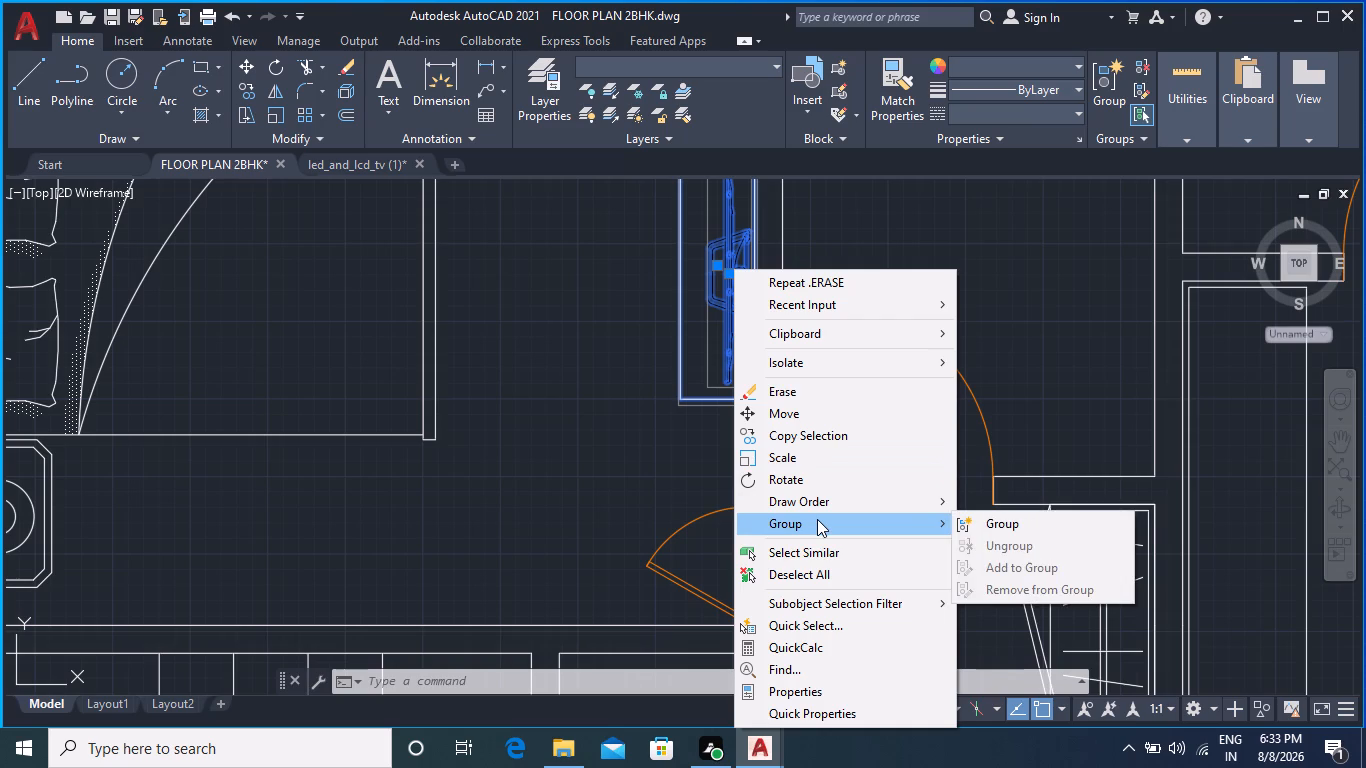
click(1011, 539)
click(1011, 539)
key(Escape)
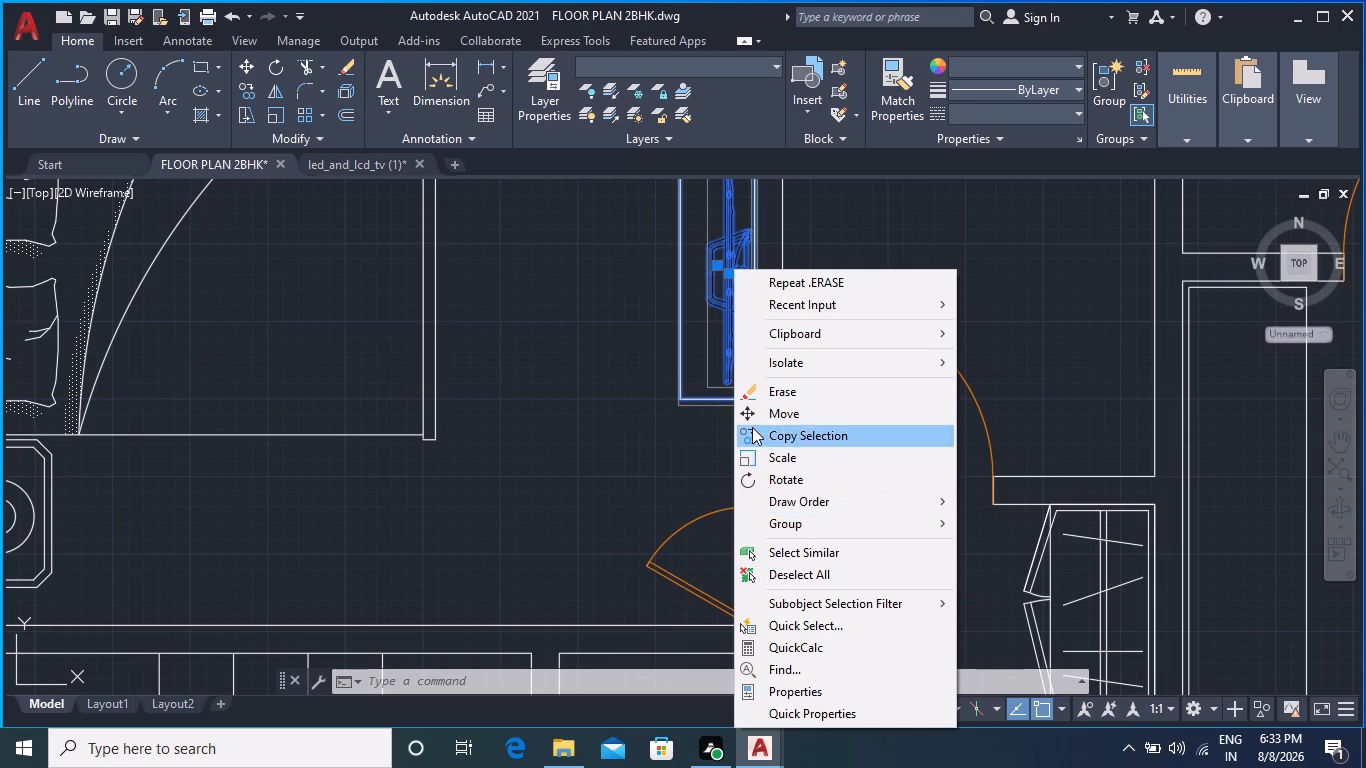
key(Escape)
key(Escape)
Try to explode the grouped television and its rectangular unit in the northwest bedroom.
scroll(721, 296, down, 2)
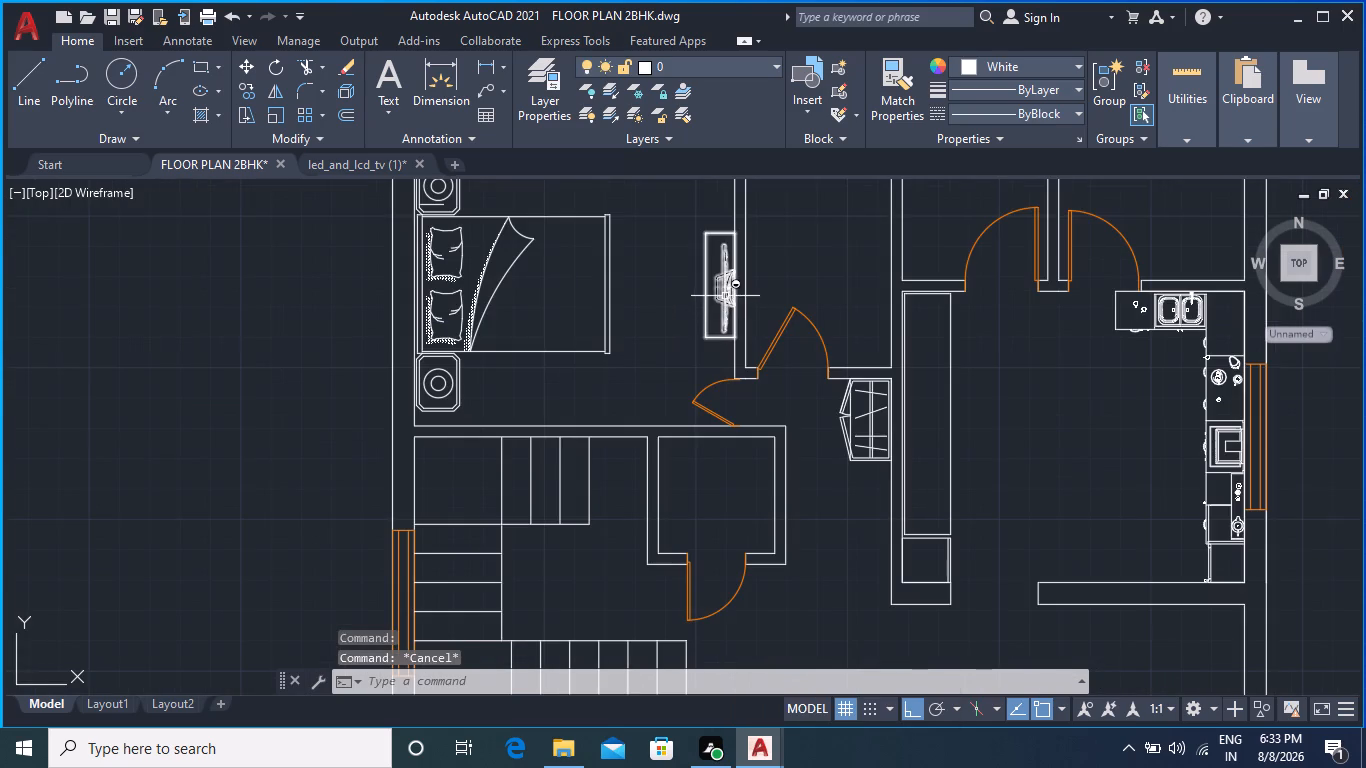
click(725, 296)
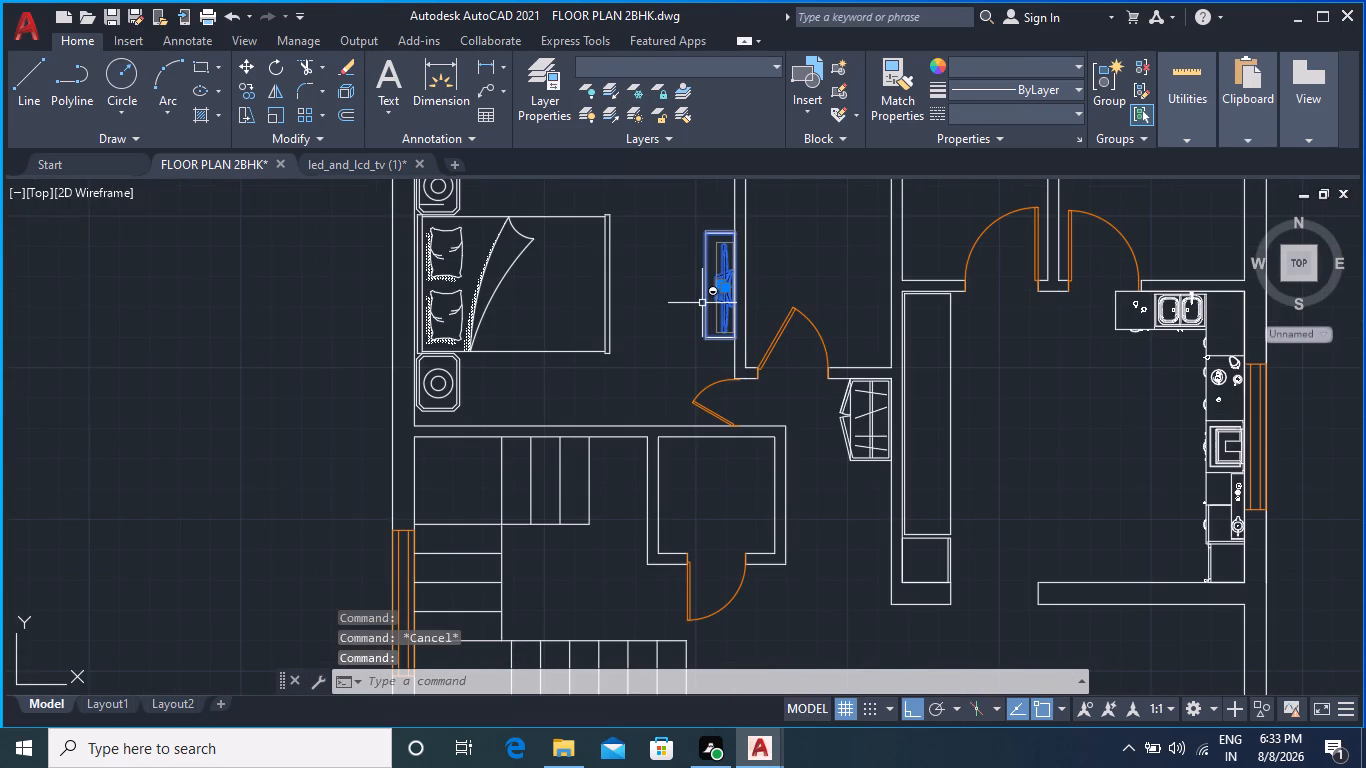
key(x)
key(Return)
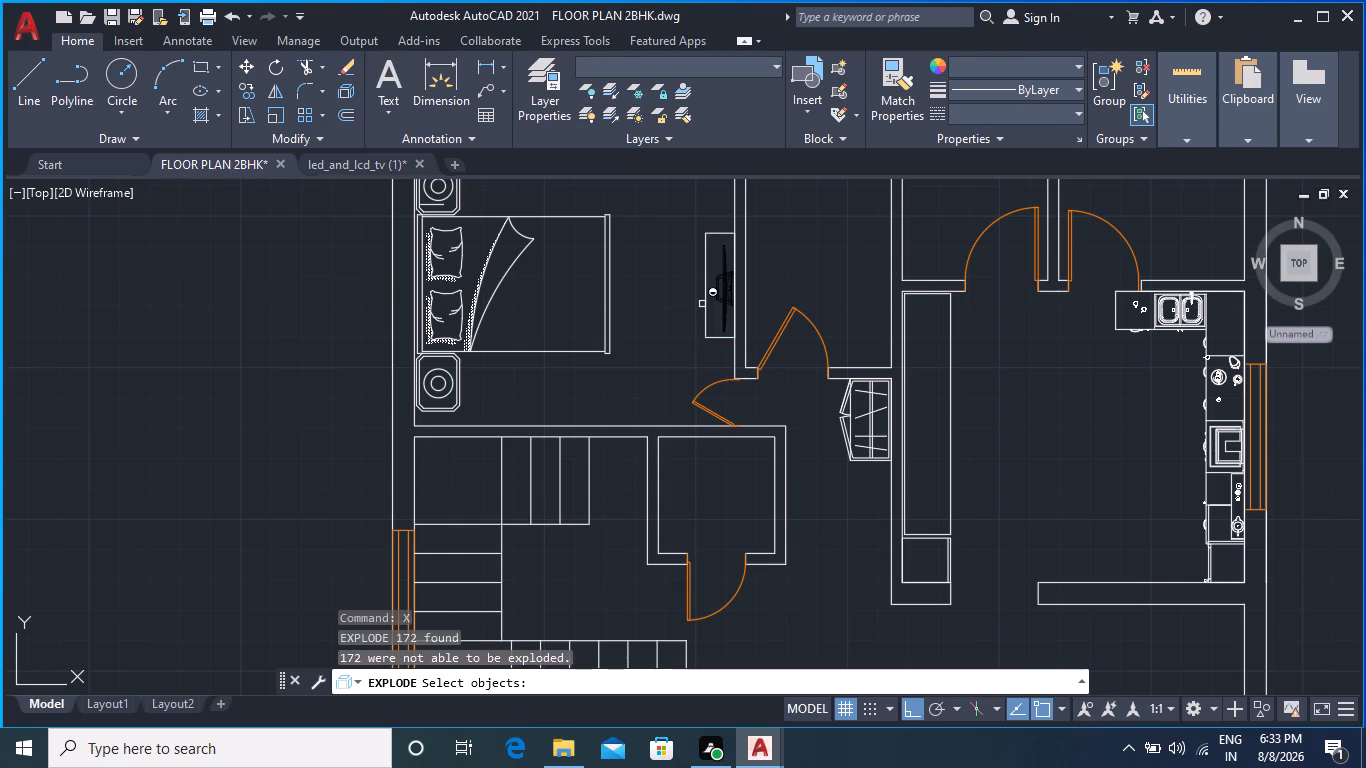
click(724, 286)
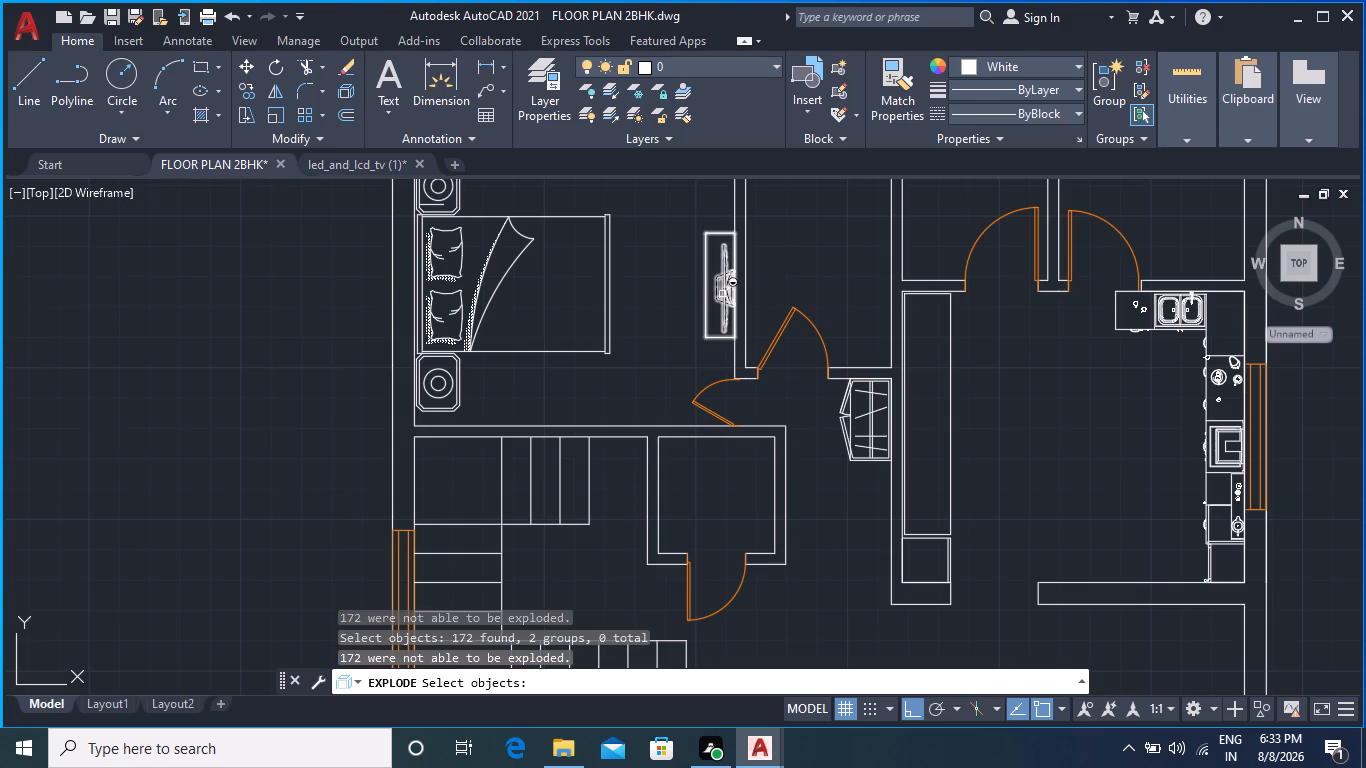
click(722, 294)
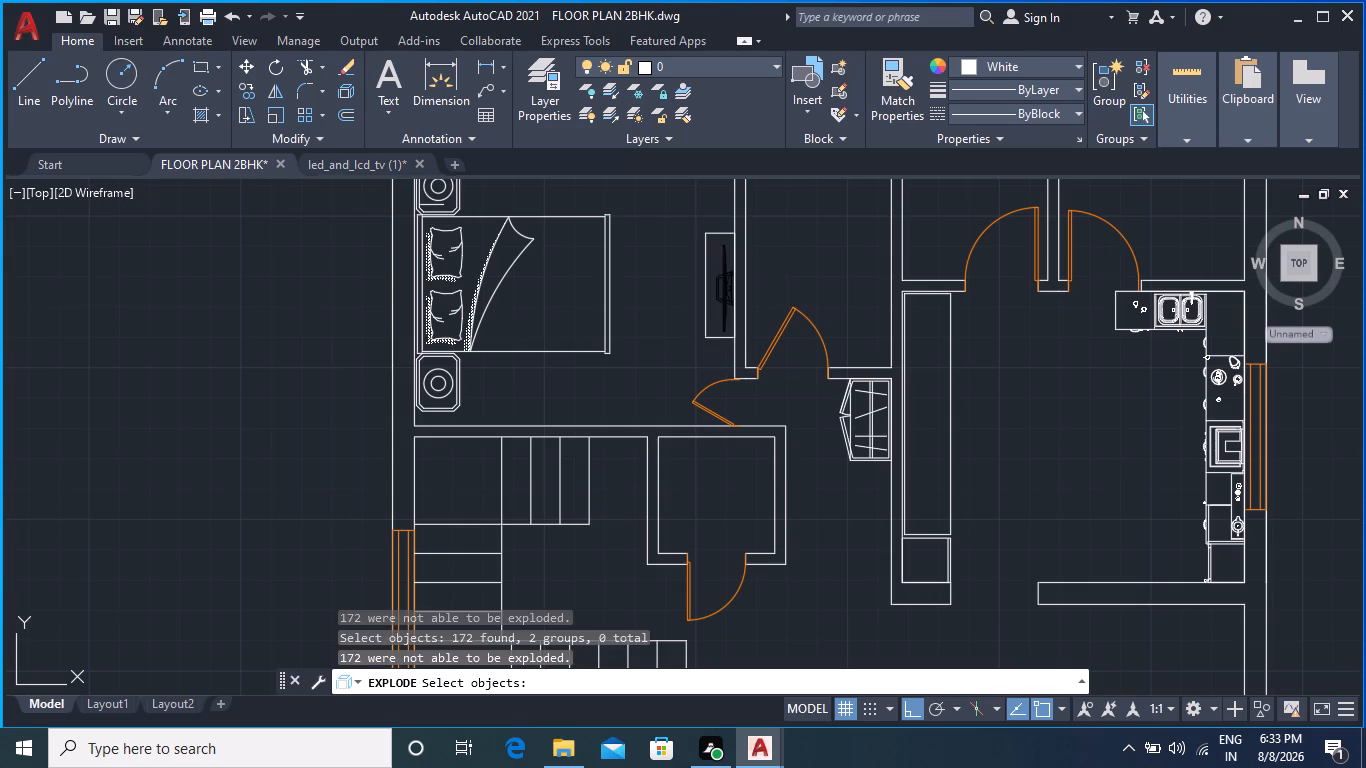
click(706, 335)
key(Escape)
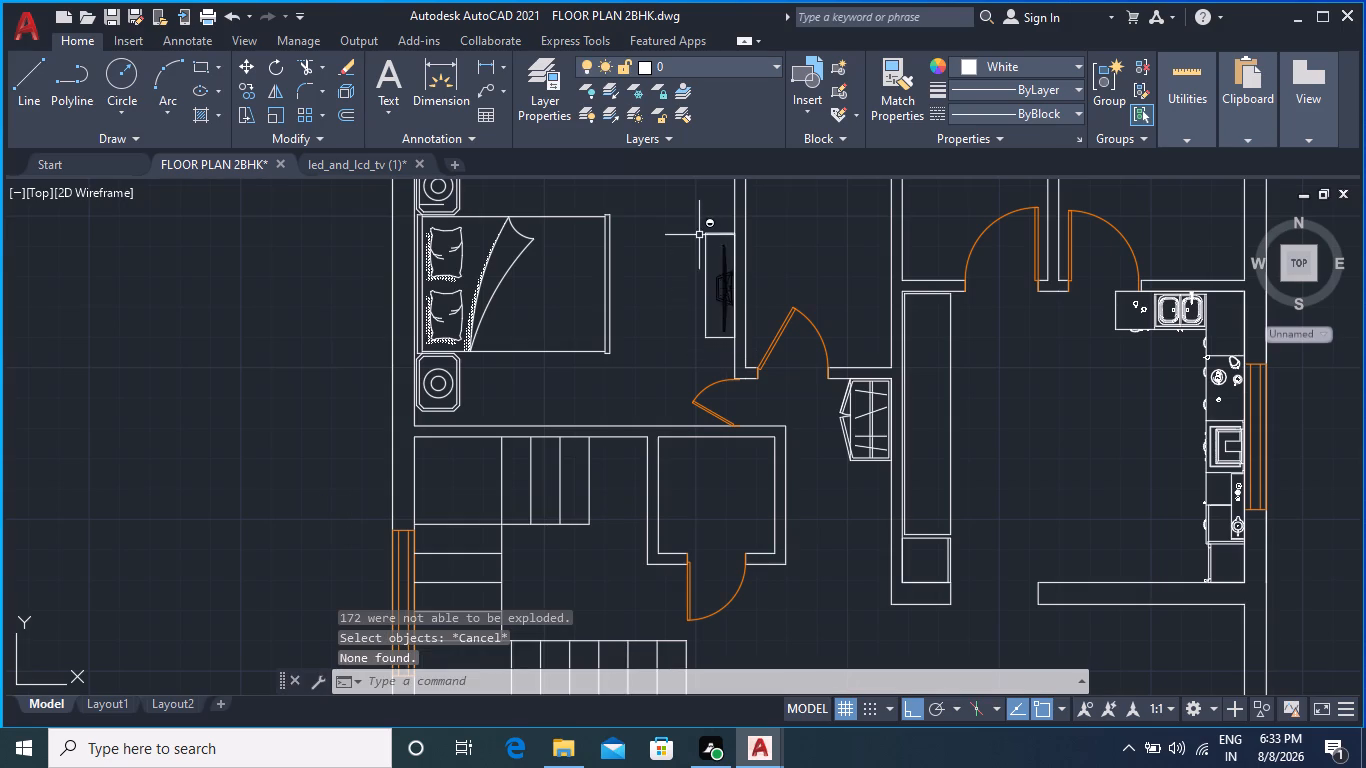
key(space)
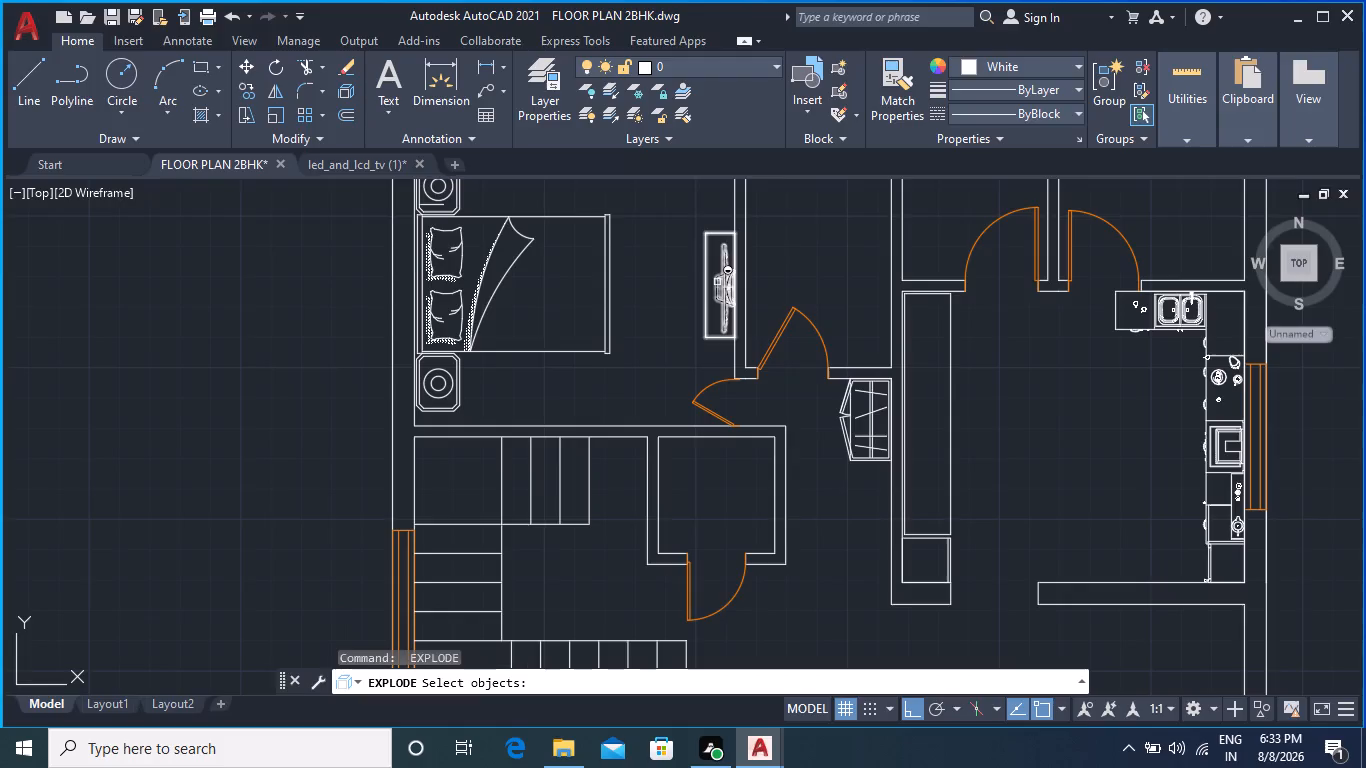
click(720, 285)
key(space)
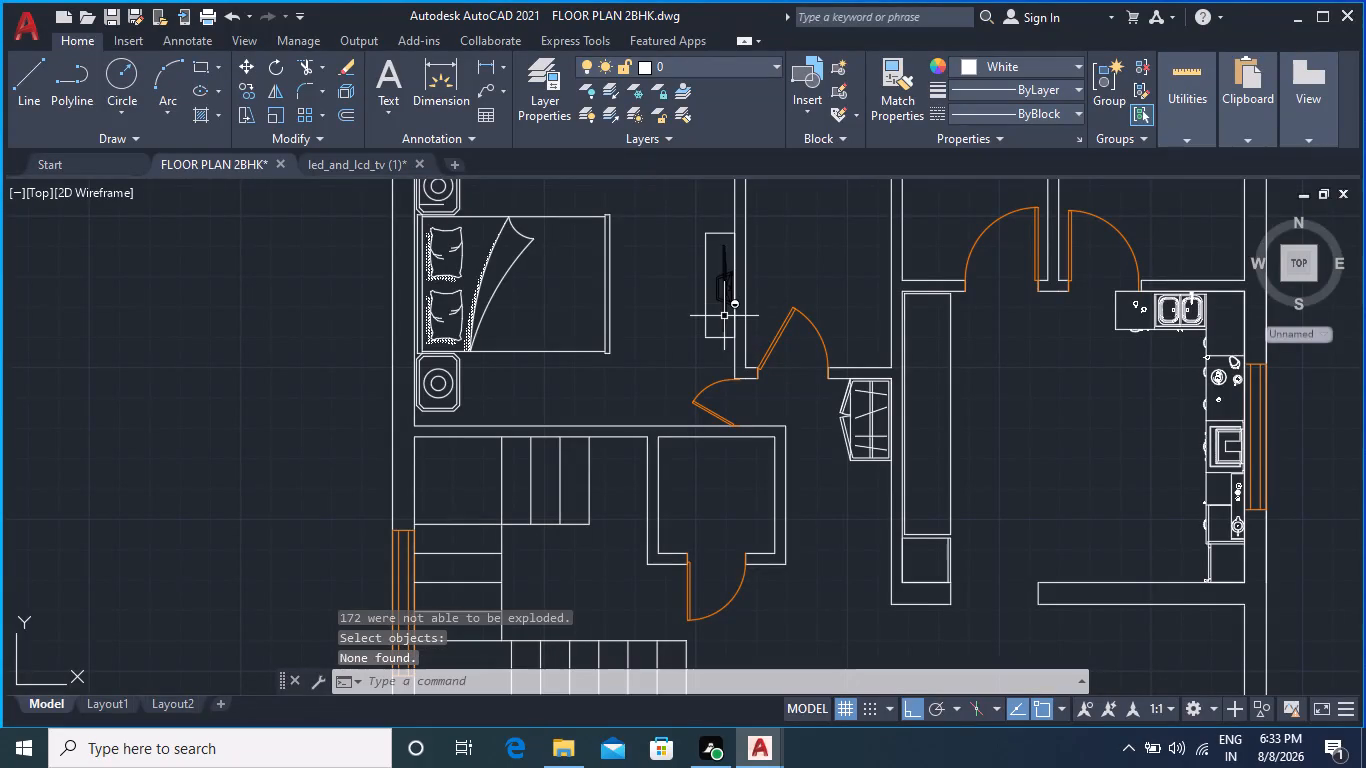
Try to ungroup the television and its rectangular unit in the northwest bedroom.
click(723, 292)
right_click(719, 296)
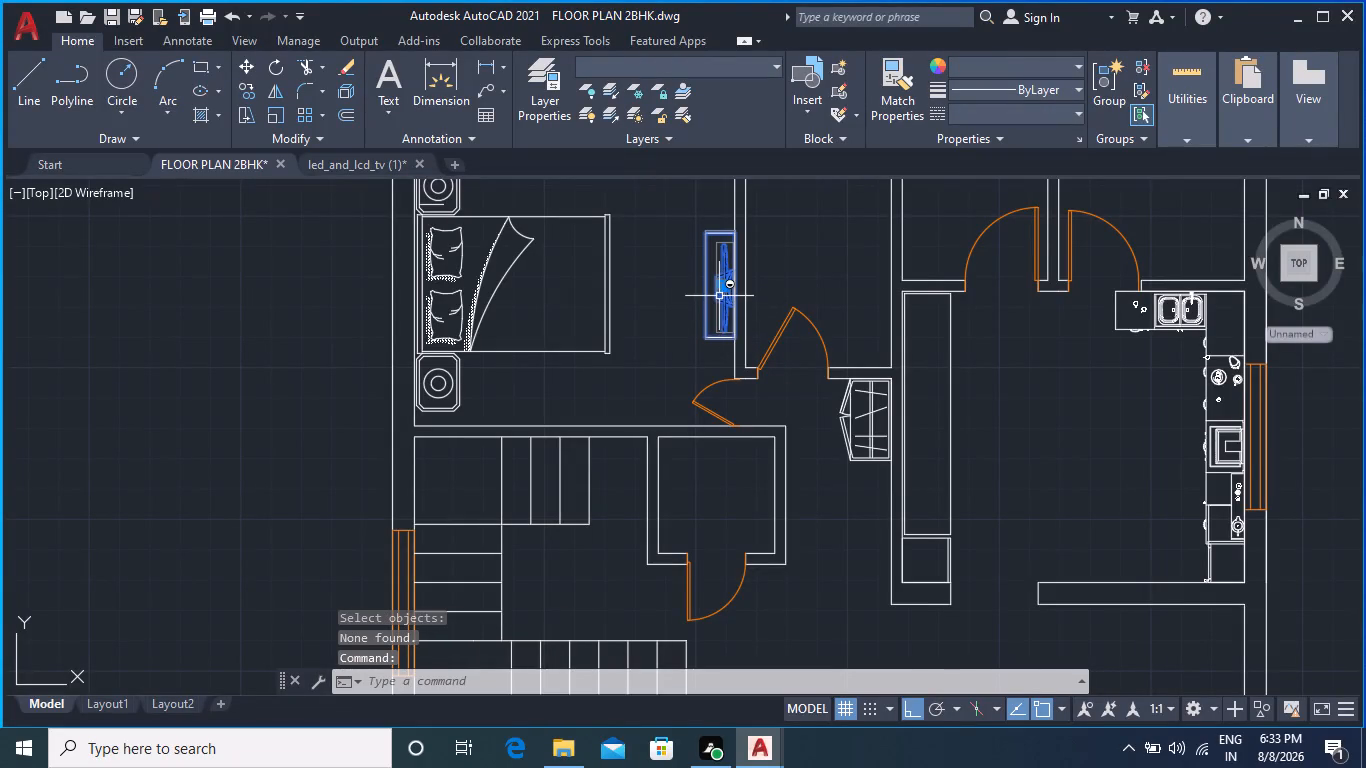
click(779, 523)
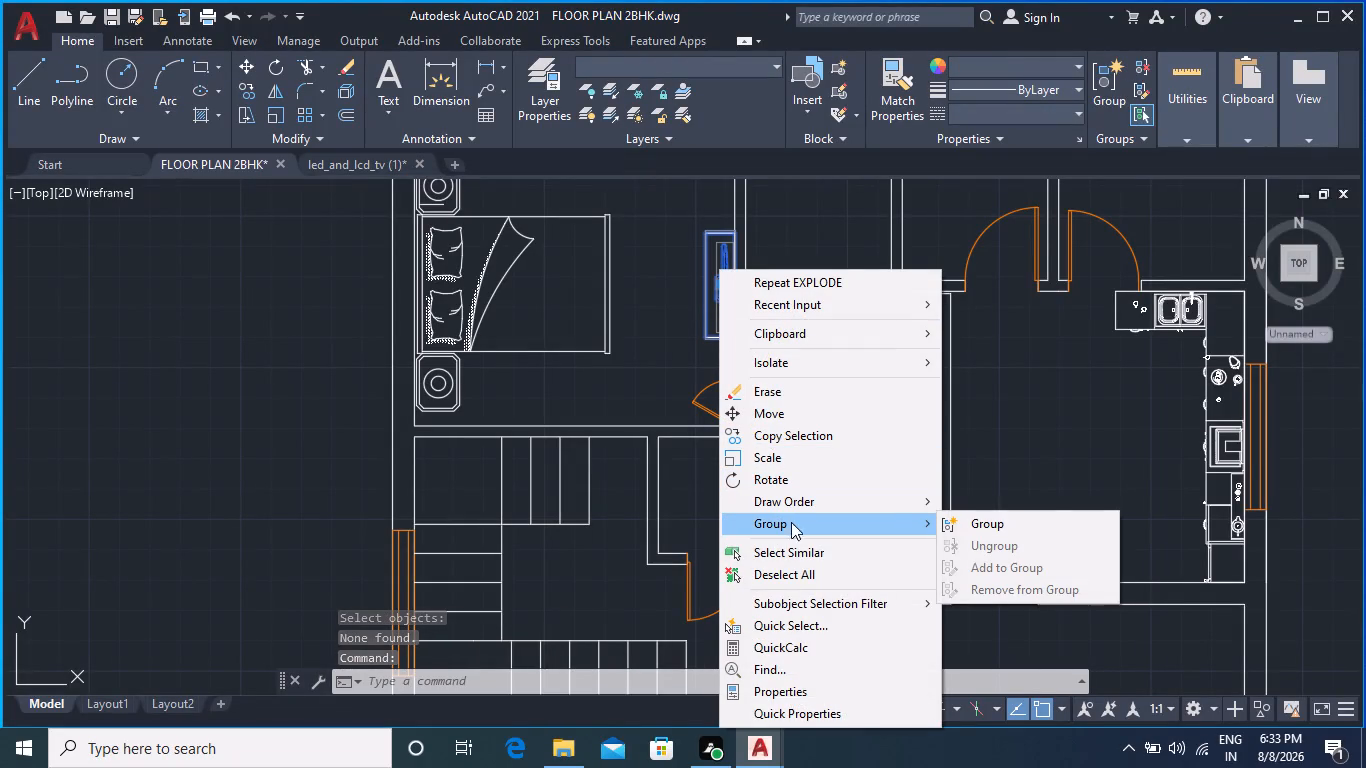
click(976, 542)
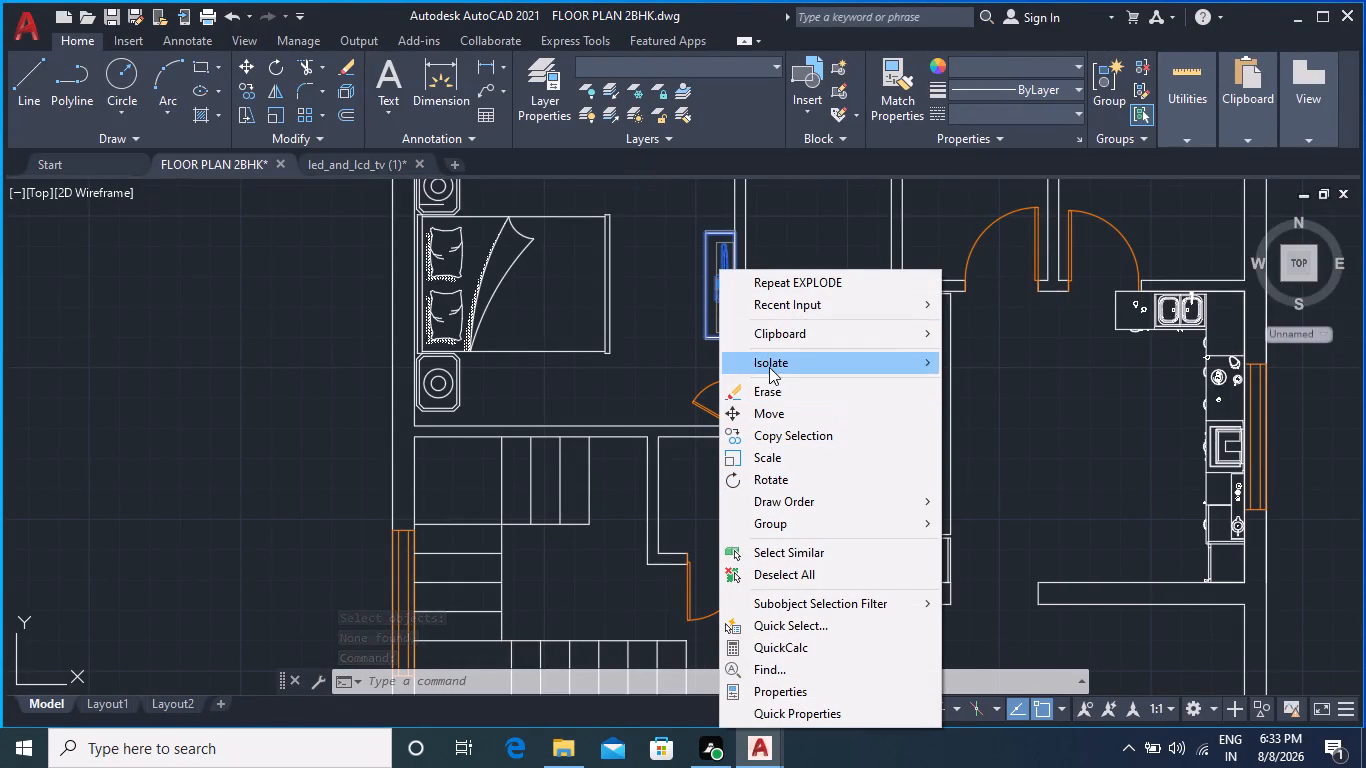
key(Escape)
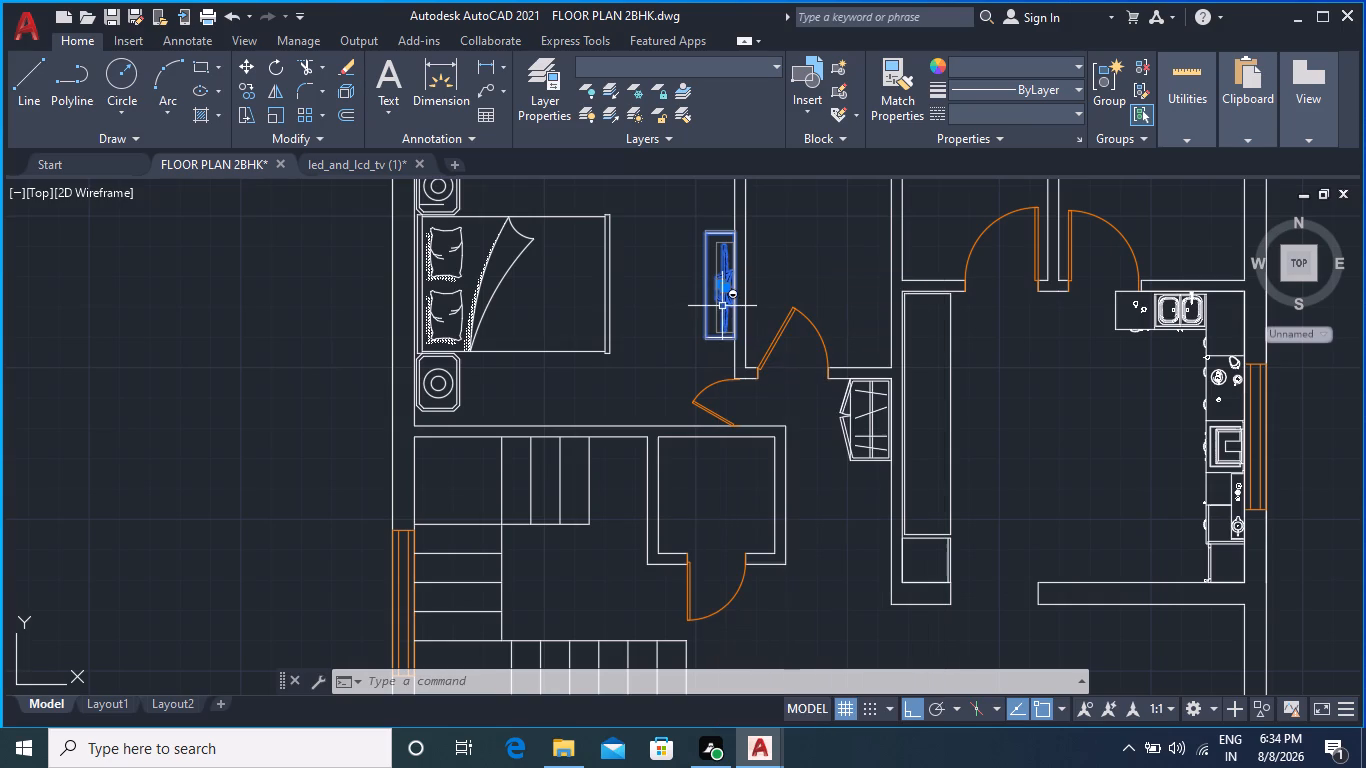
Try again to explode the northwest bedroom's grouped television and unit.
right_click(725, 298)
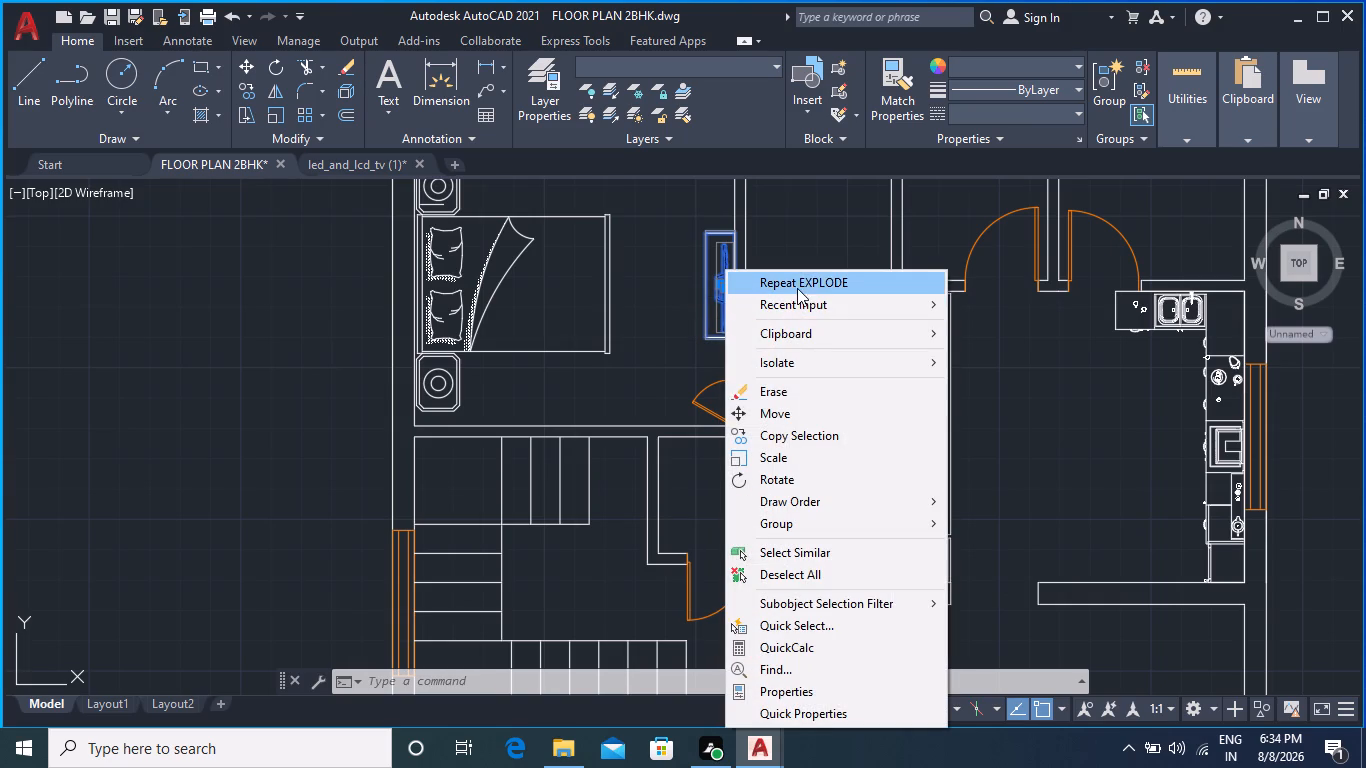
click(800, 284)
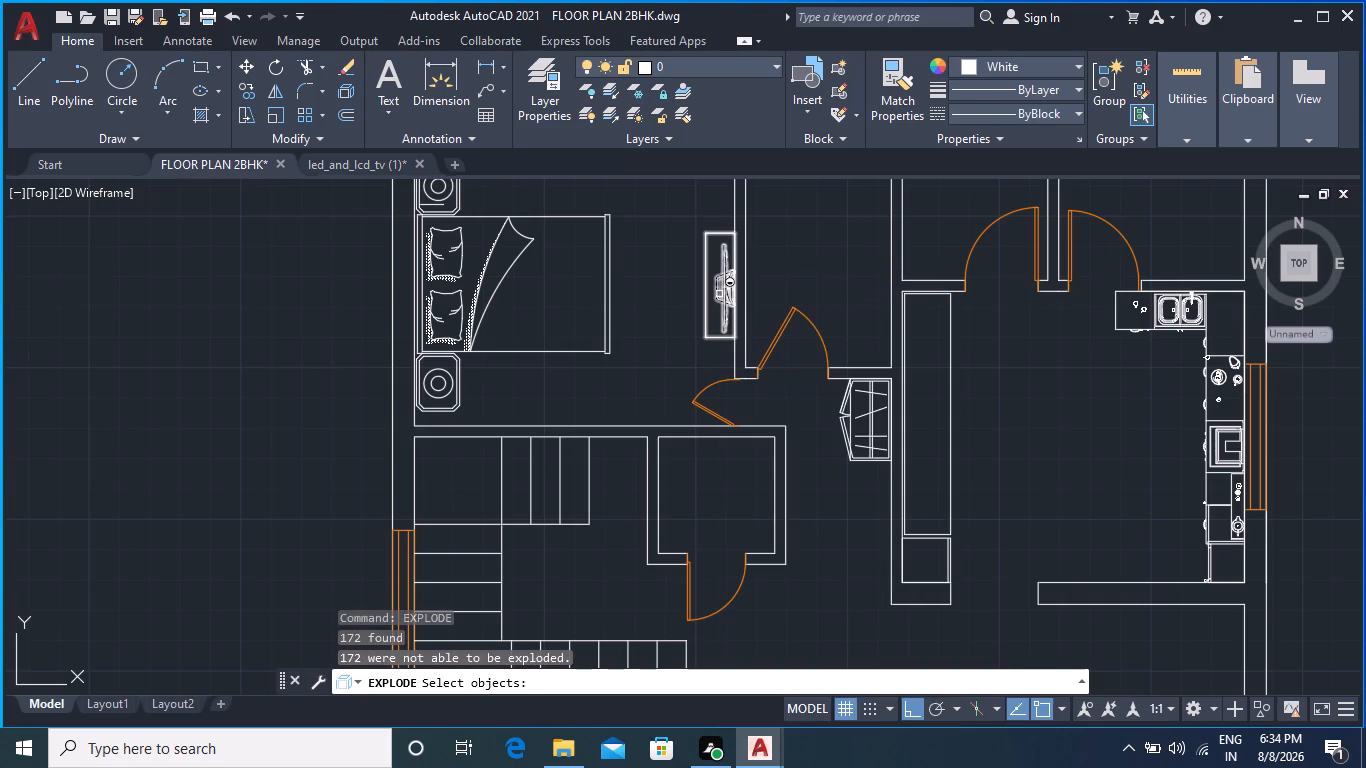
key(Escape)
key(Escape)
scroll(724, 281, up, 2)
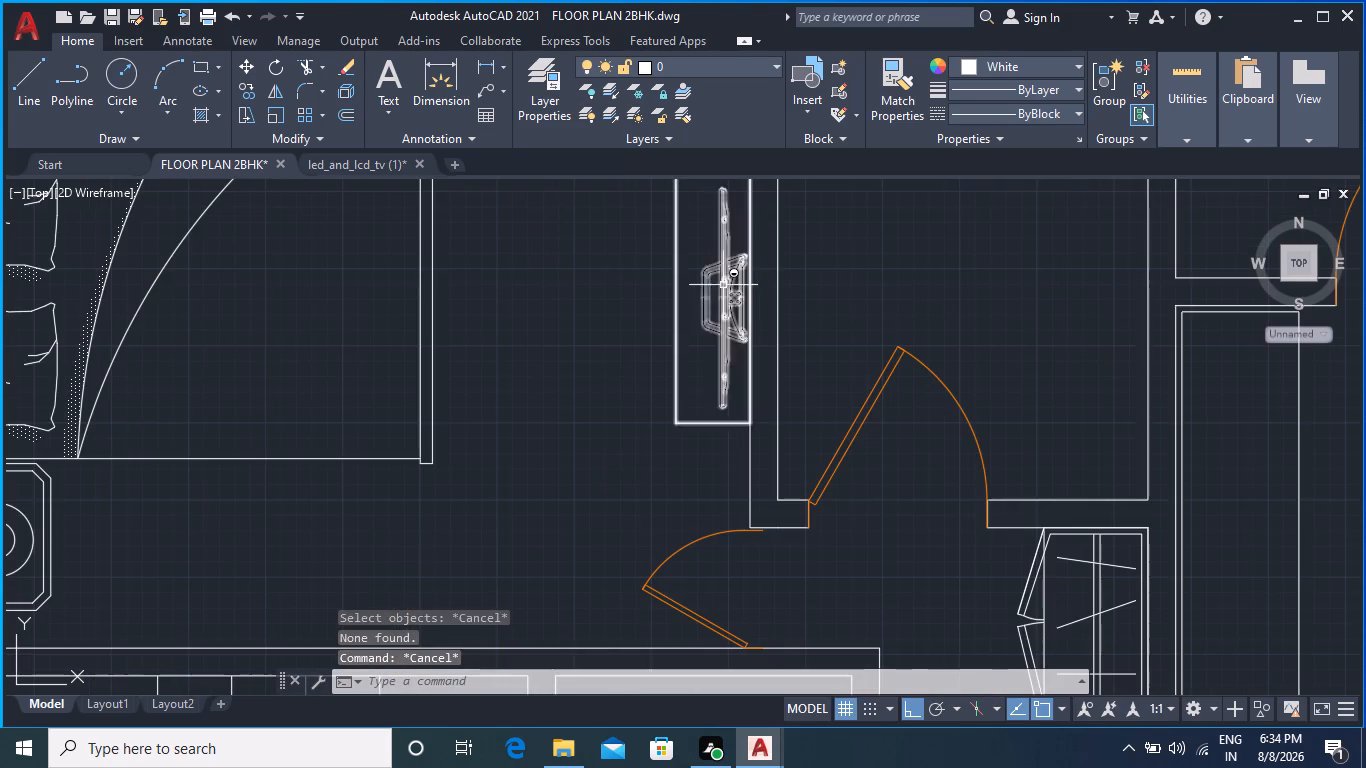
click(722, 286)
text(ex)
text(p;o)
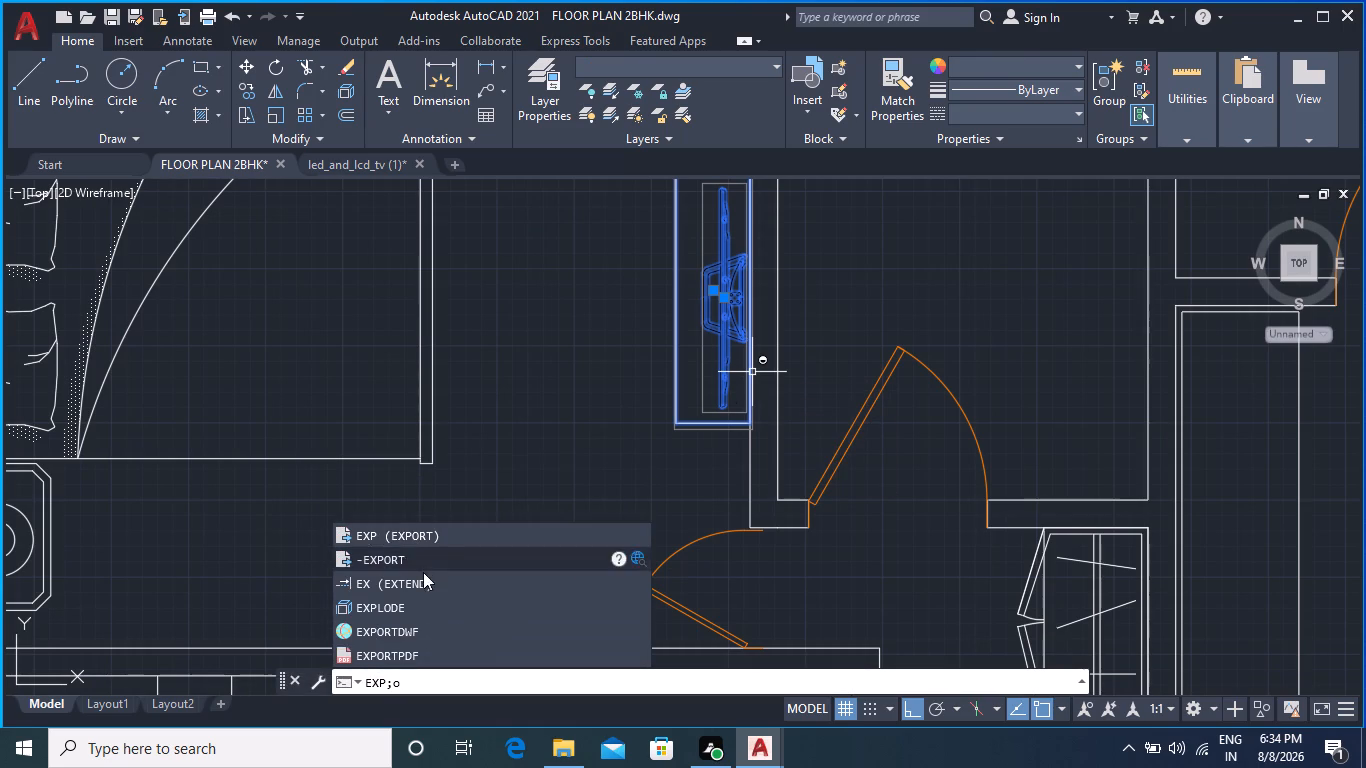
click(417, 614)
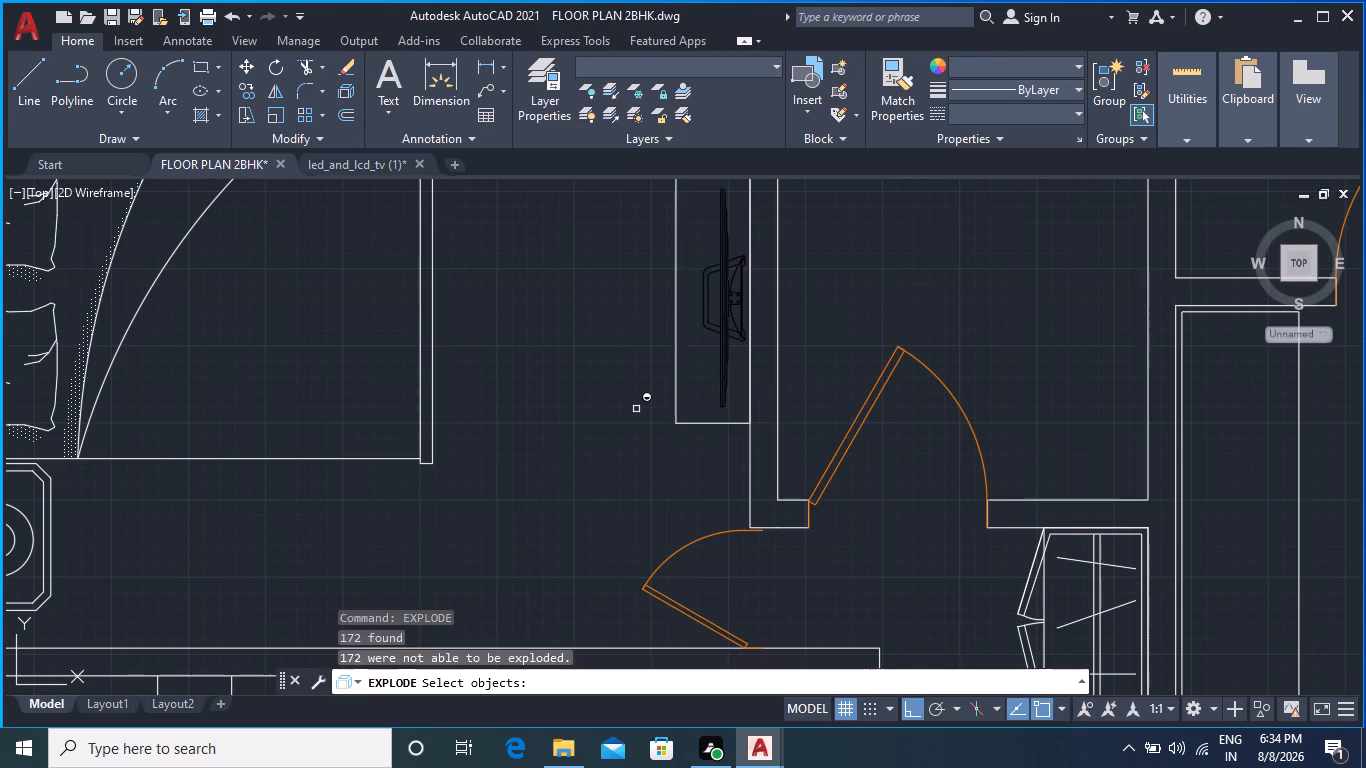
Switch to the led_and_lcd_tv (1) drawing.
scroll(697, 444, down, 2)
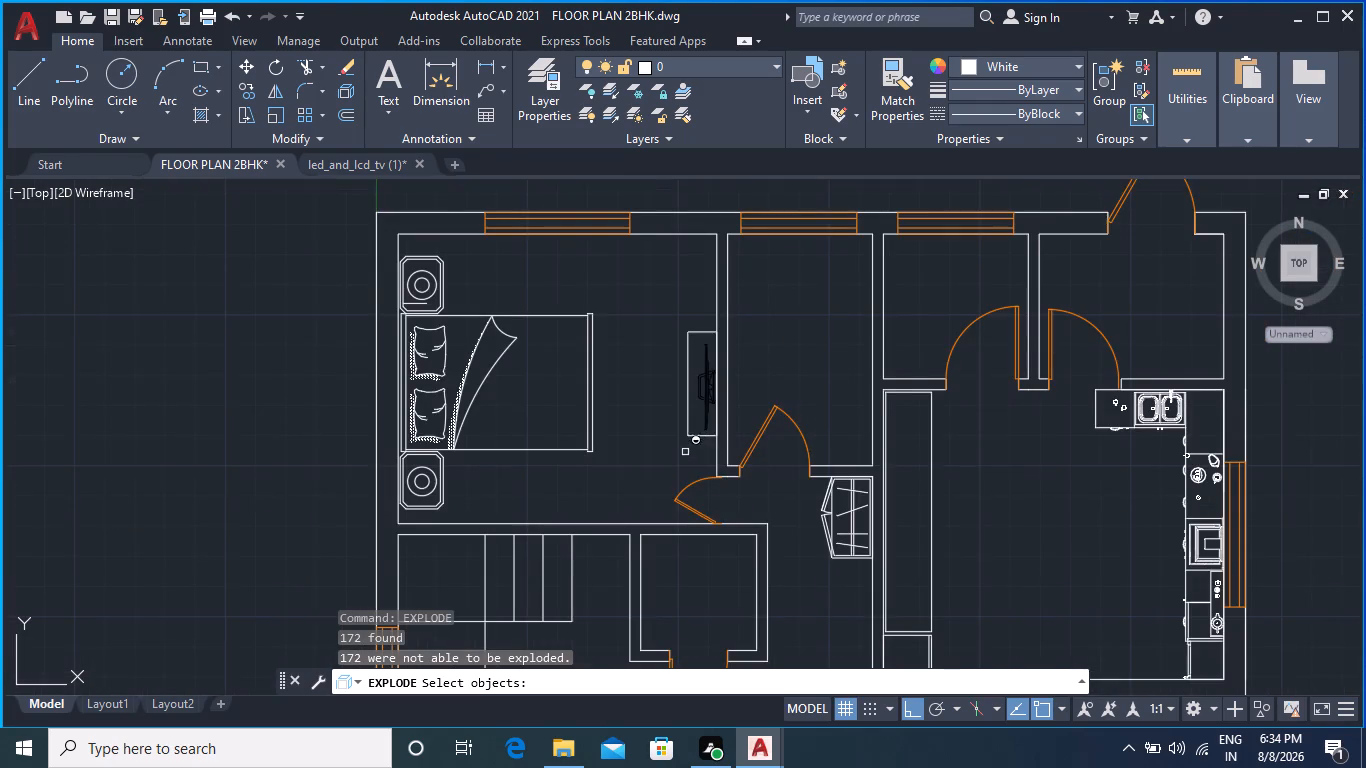
middle_drag(683, 457, 600, 281)
scroll(639, 415, down, 2)
middle_drag(692, 486, 644, 285)
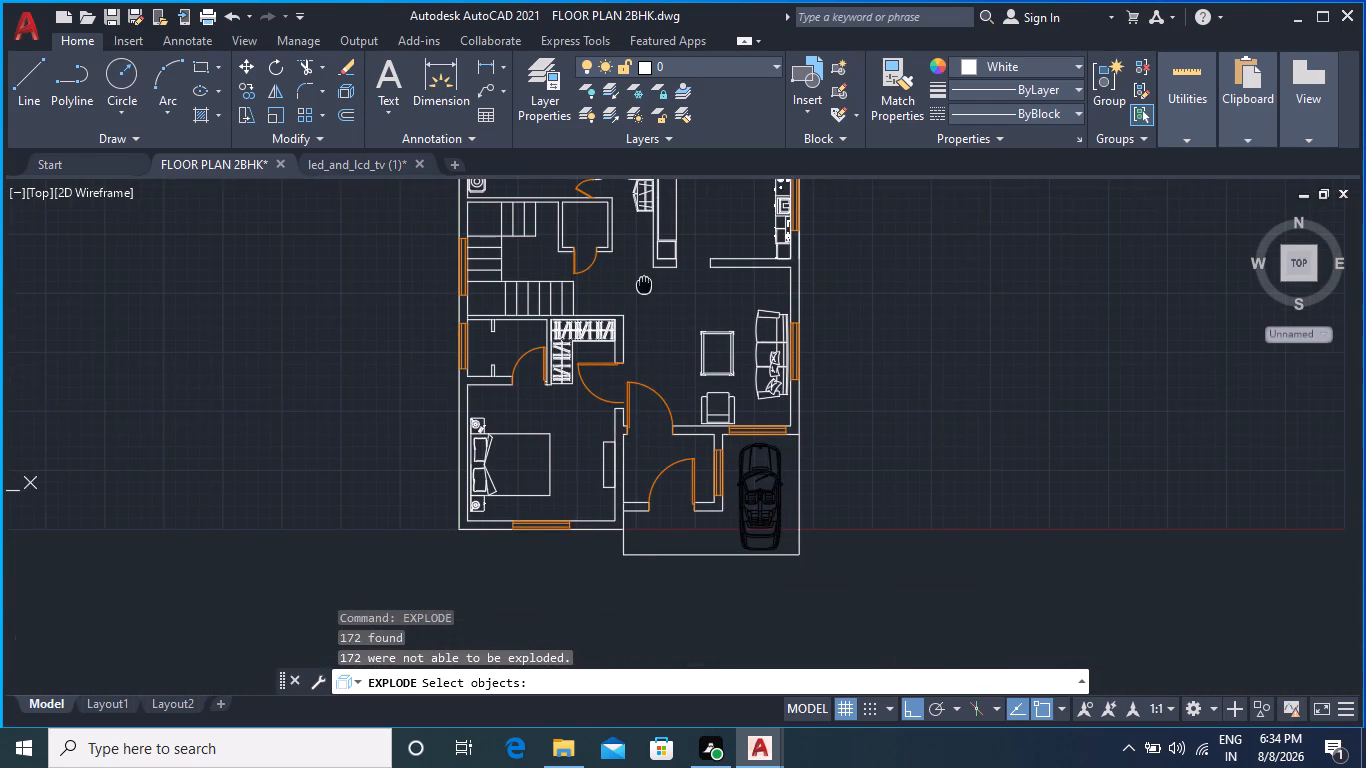
middle_drag(628, 296, 666, 450)
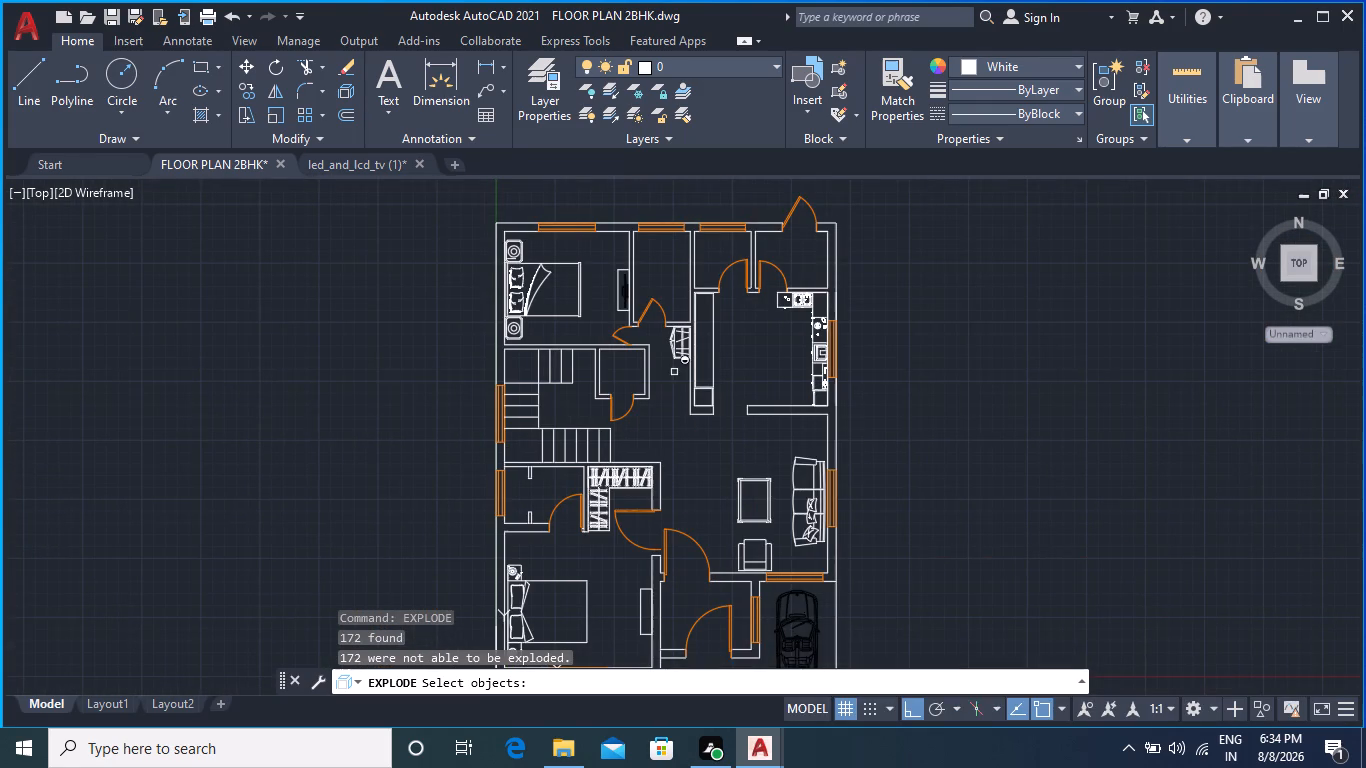
click(372, 162)
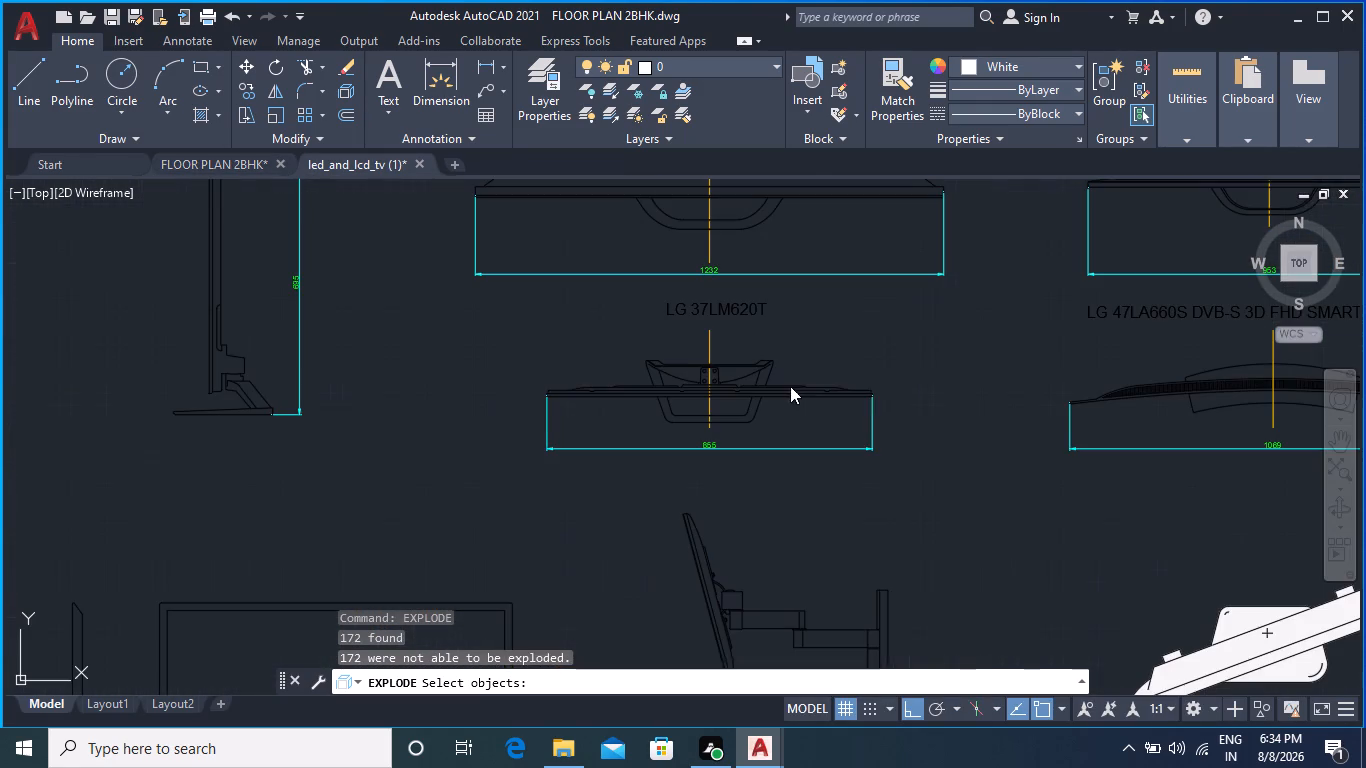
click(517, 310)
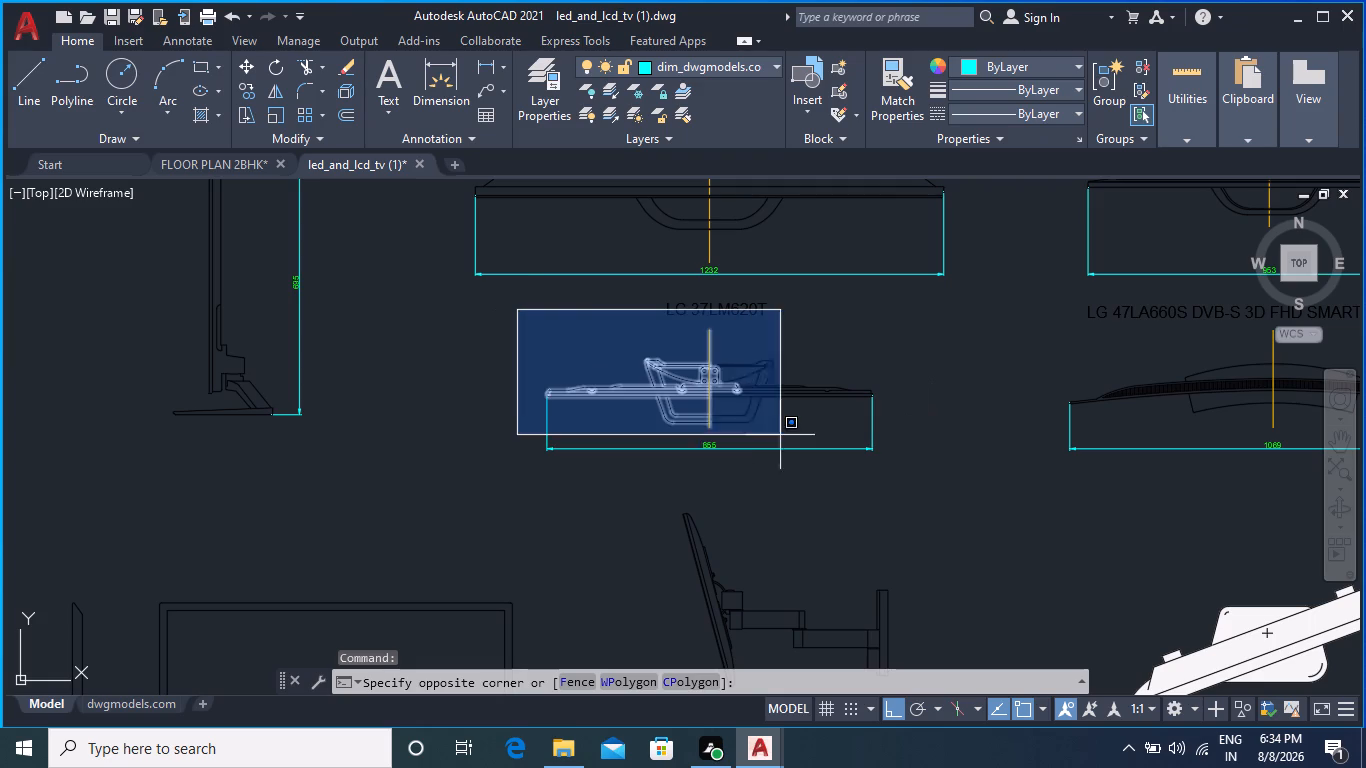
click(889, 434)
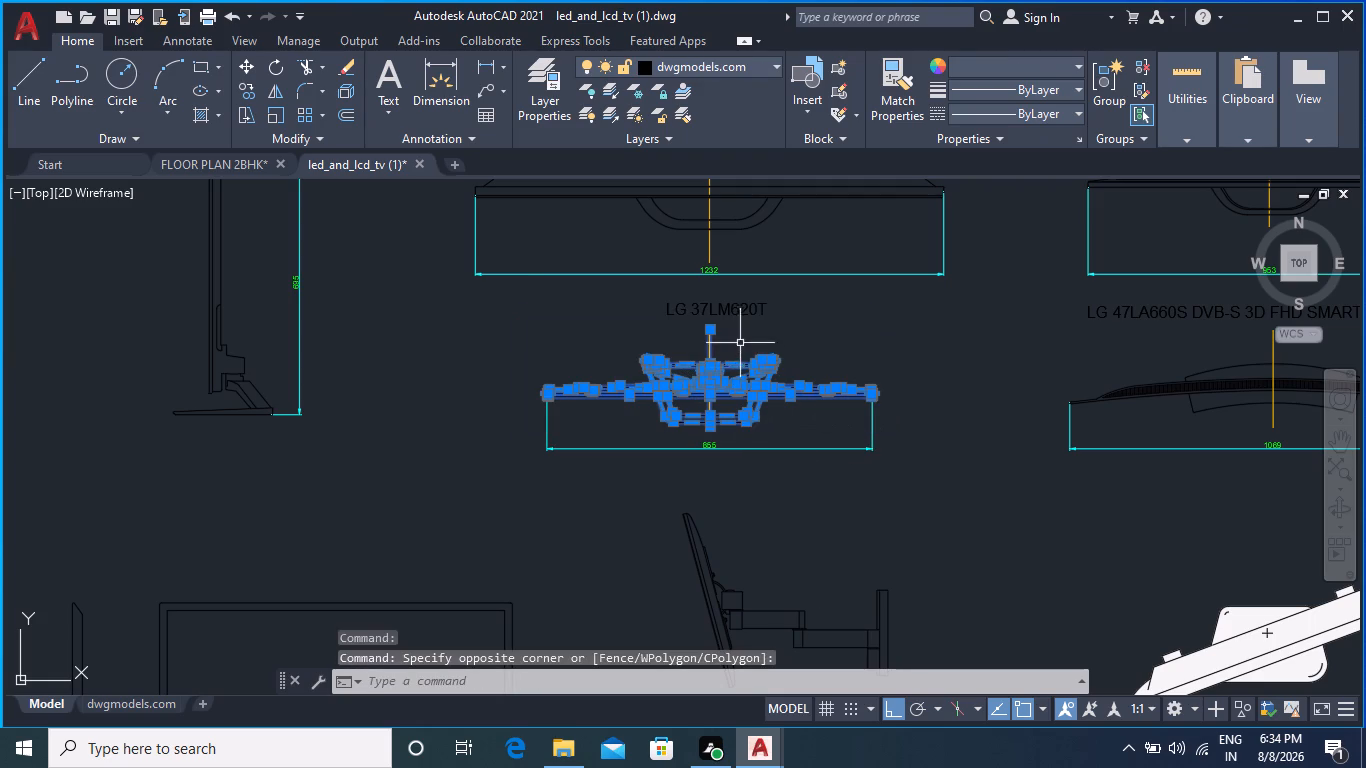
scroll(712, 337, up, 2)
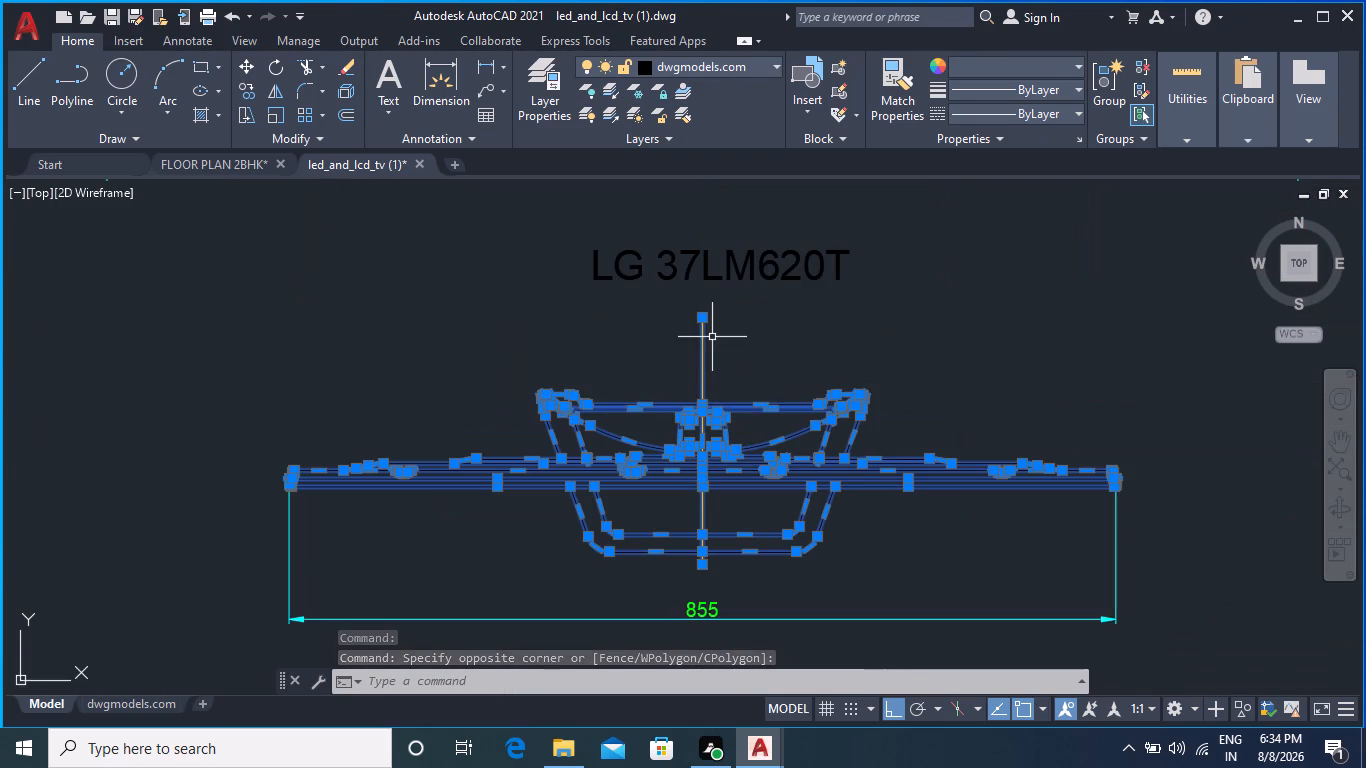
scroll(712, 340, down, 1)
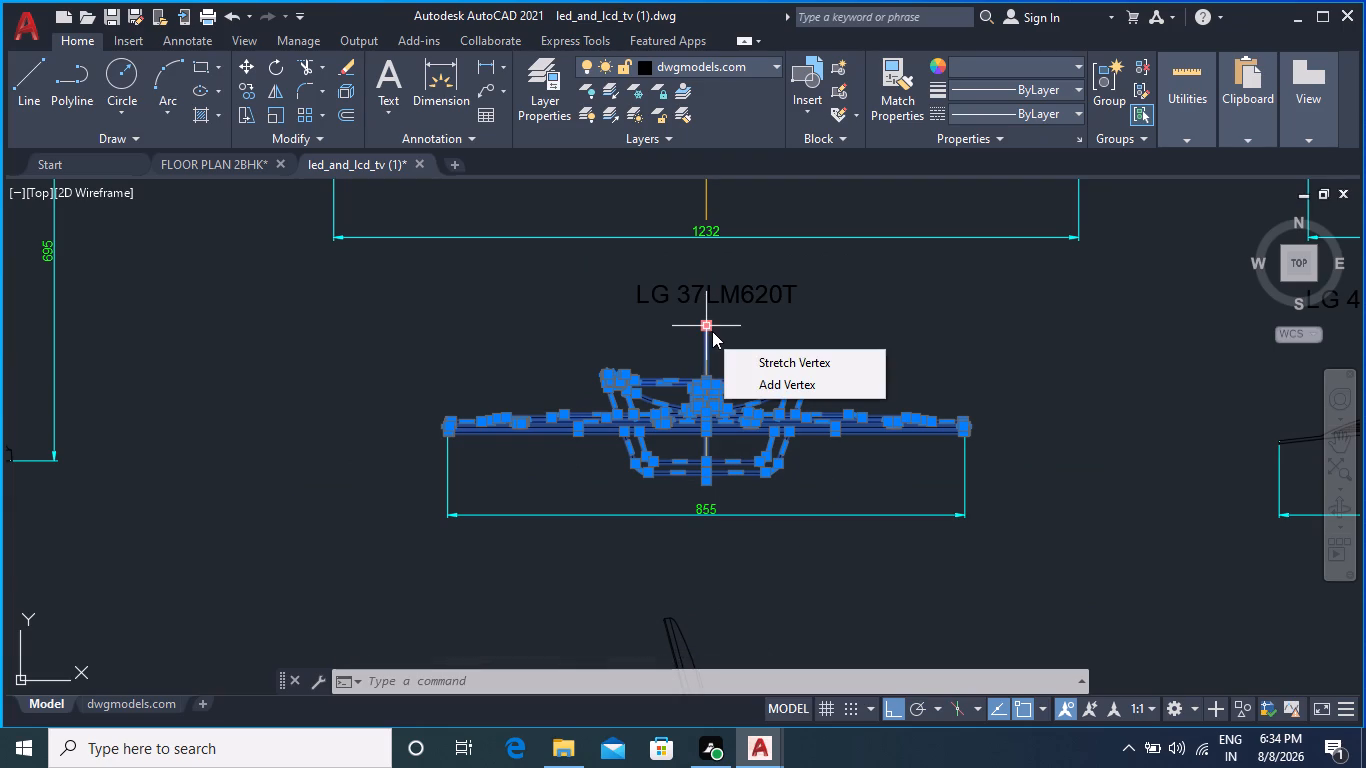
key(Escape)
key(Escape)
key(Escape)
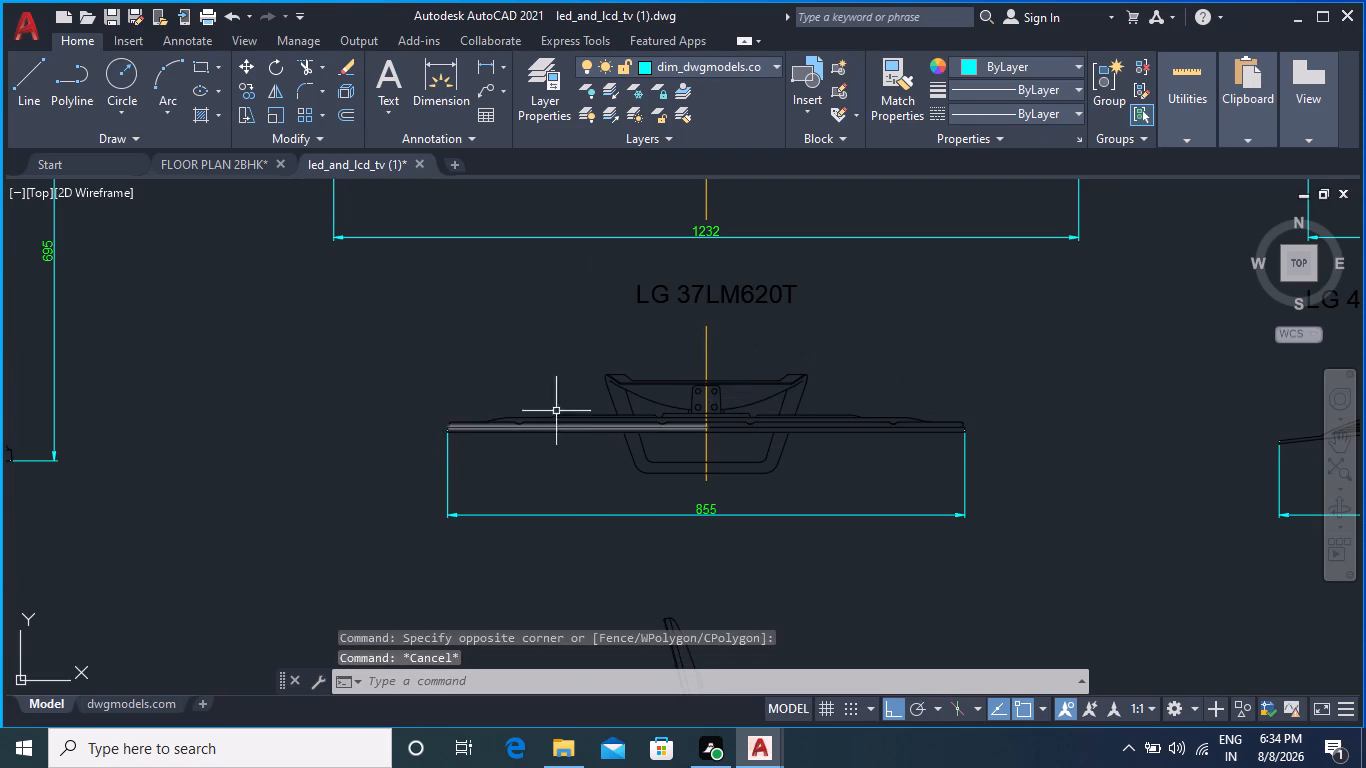
Copy the LG 37LM620T television's plan view to the clipboard, leaving out its centre line and 855 dimension.
click(424, 355)
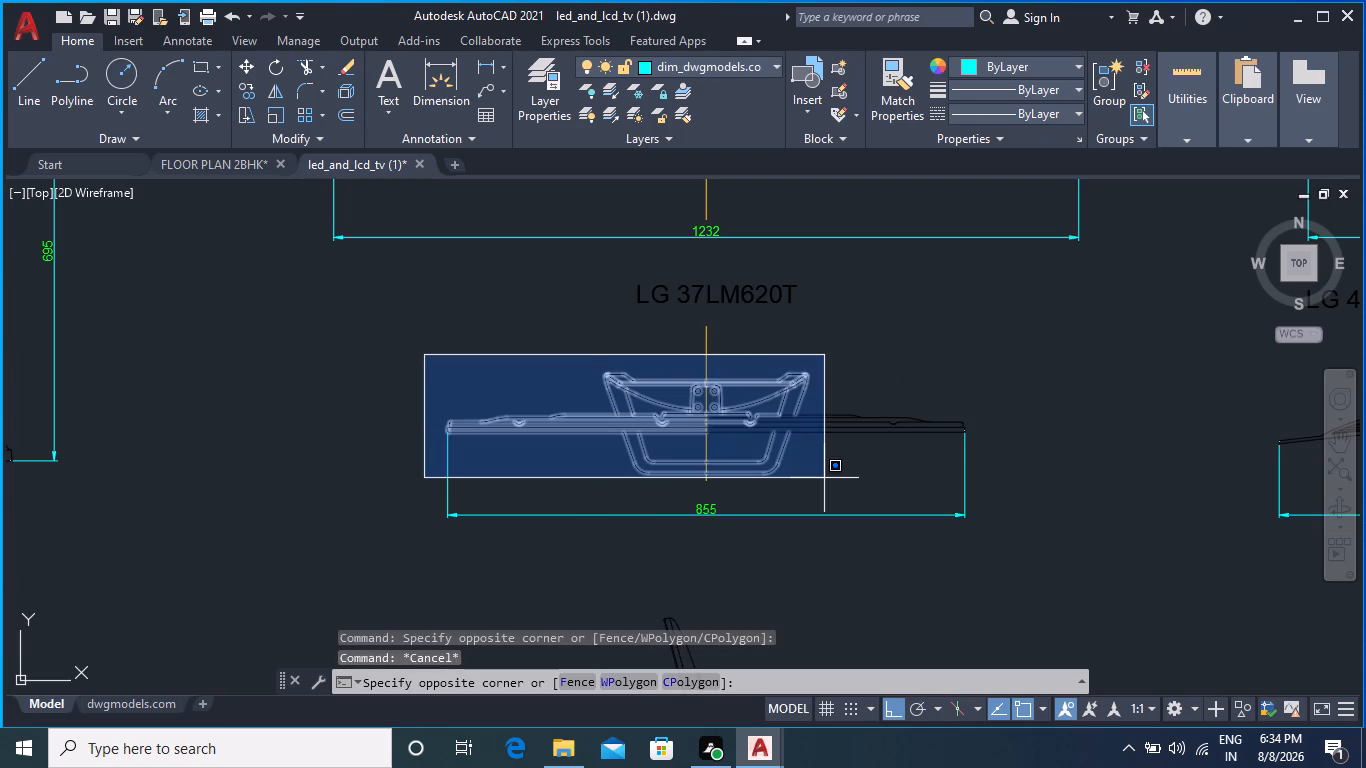
click(983, 500)
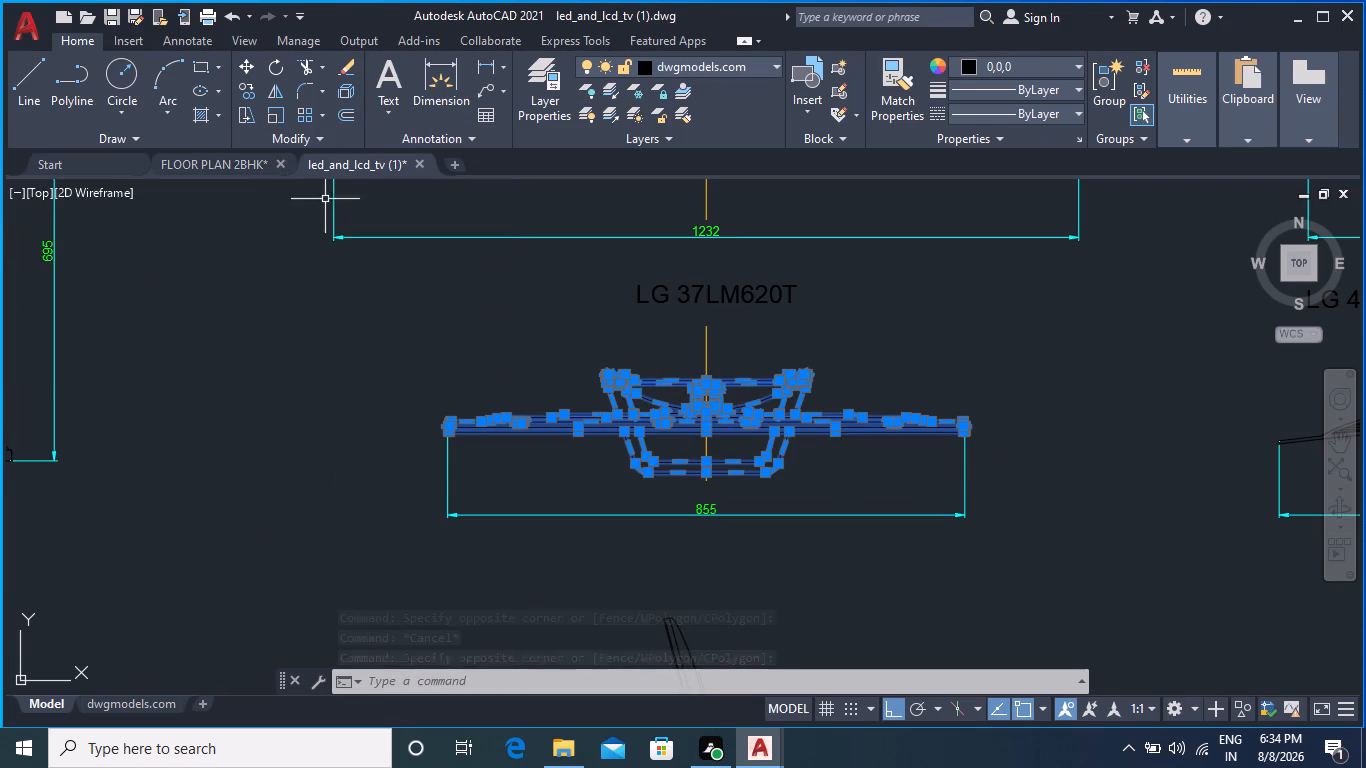
key(ctrl+c)
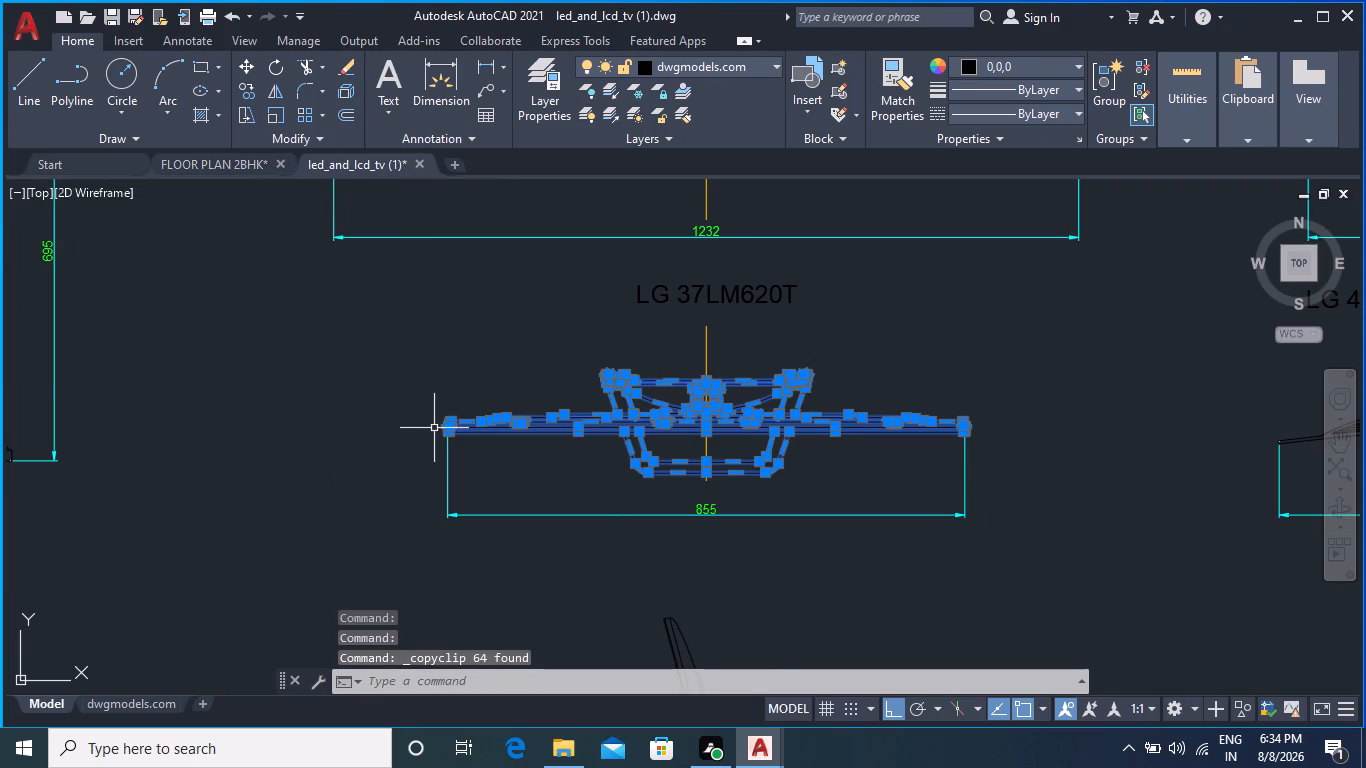
Paste the copied television into the FLOOR PLAN 2BHK drawing, in the empty space just east of the car porch.
click(240, 161)
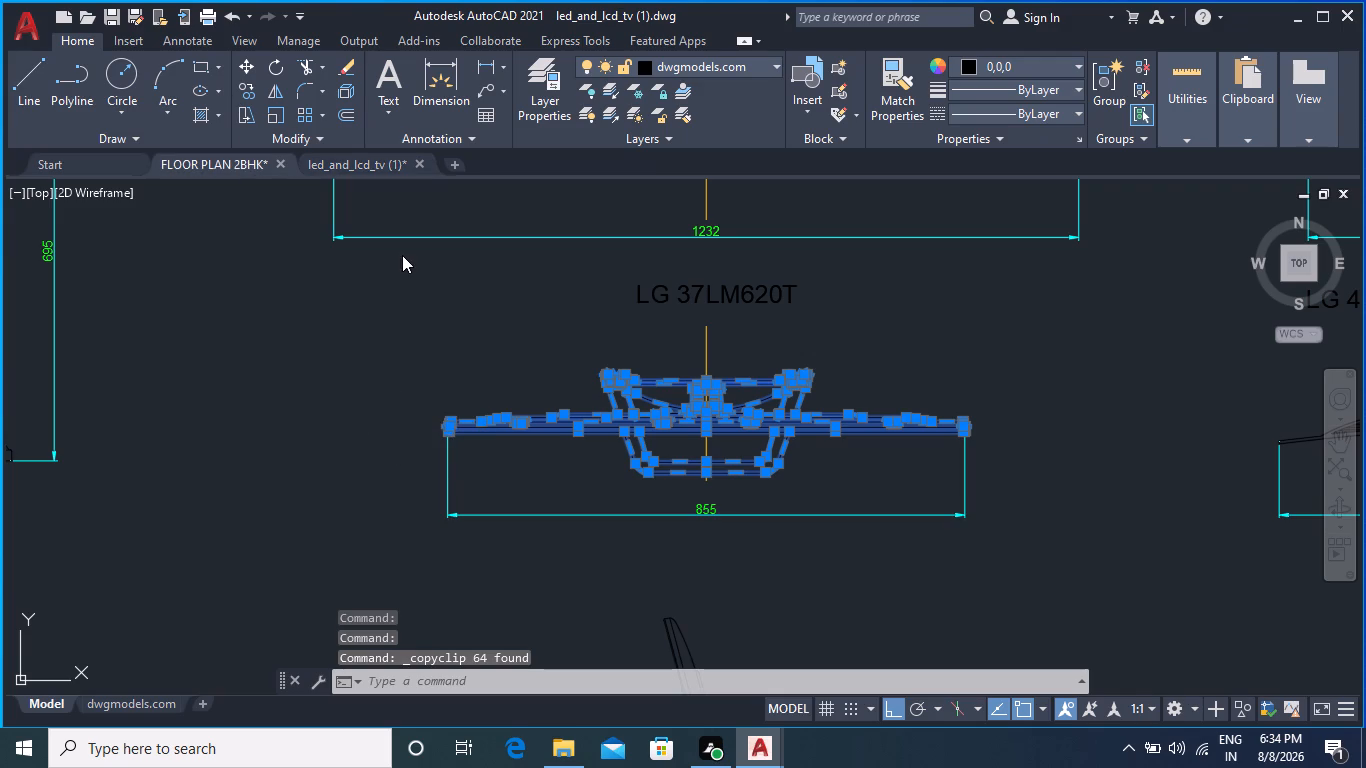
scroll(674, 447, down, 1)
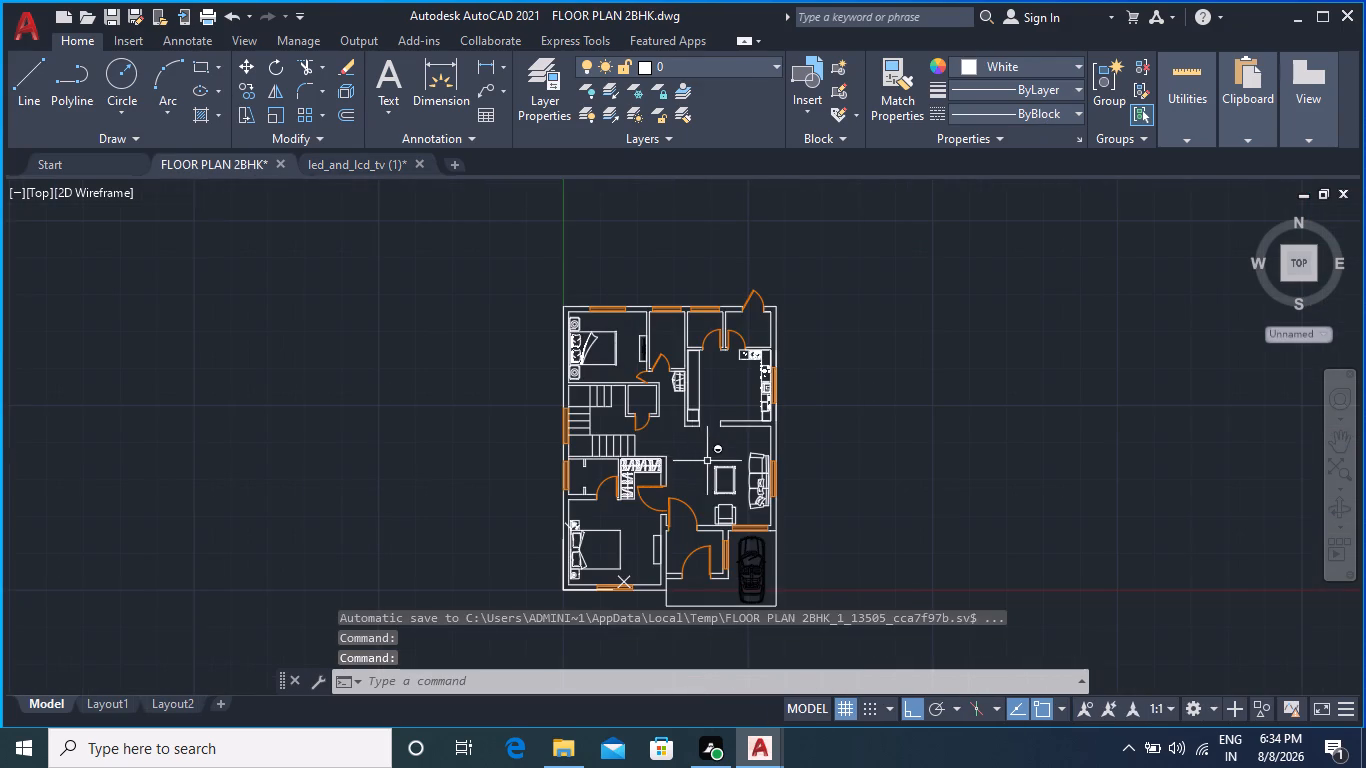
middle_drag(707, 461, 729, 281)
scroll(874, 407, up, 2)
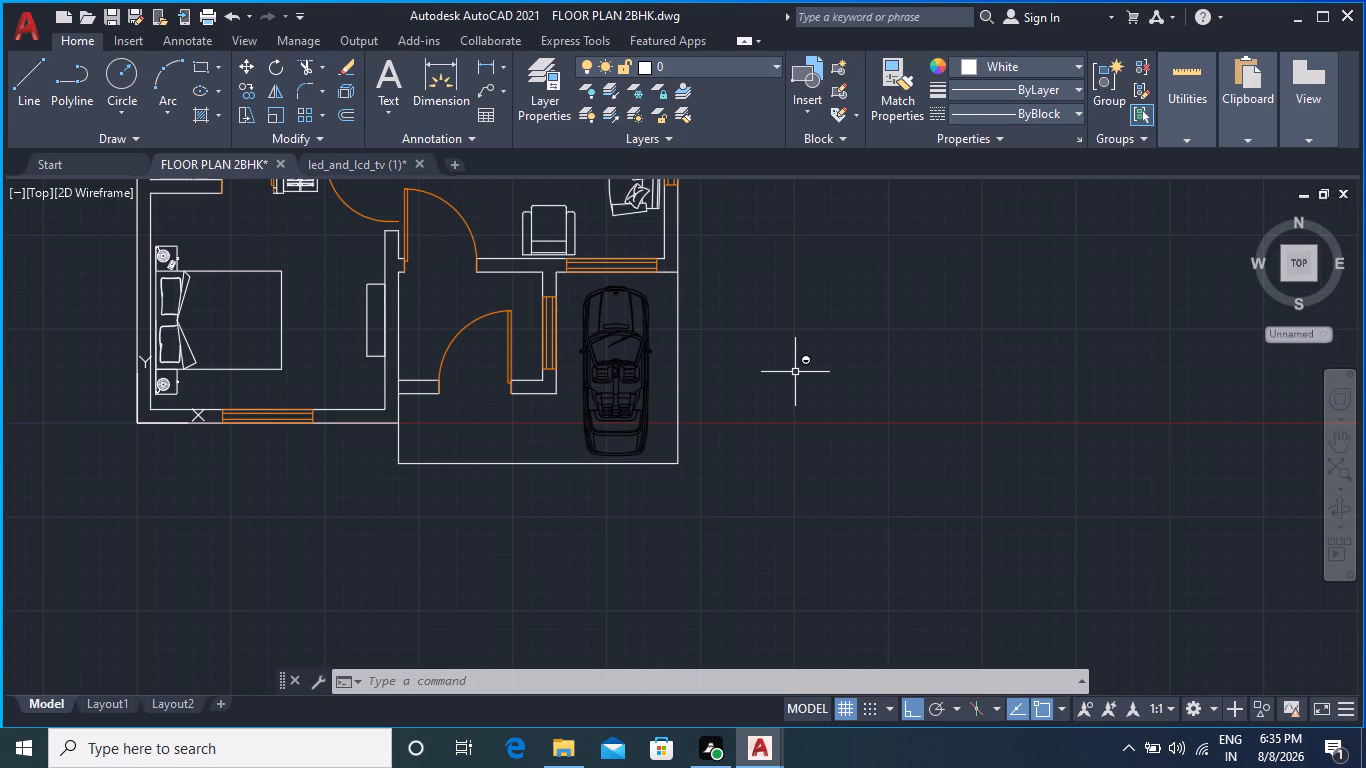
key(ctrl+v)
scroll(692, 457, down, 2)
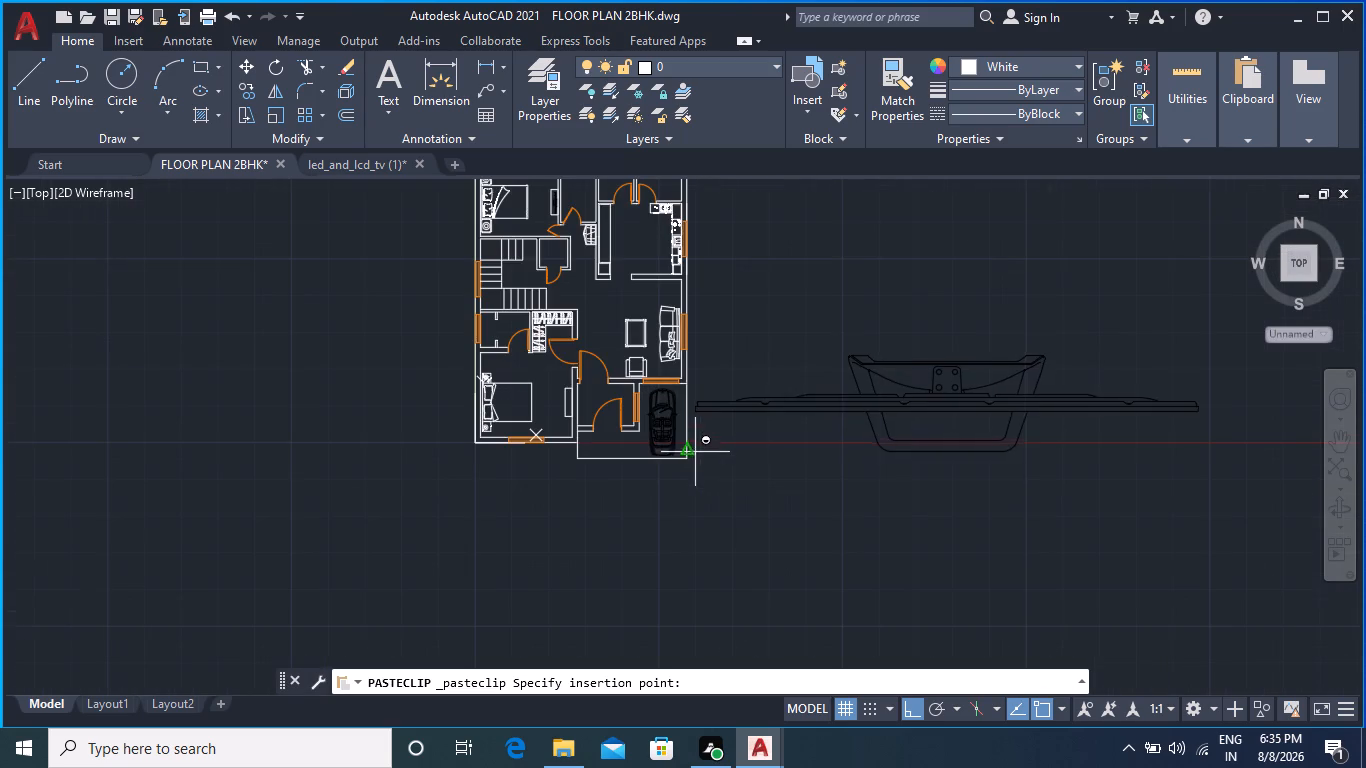
click(717, 440)
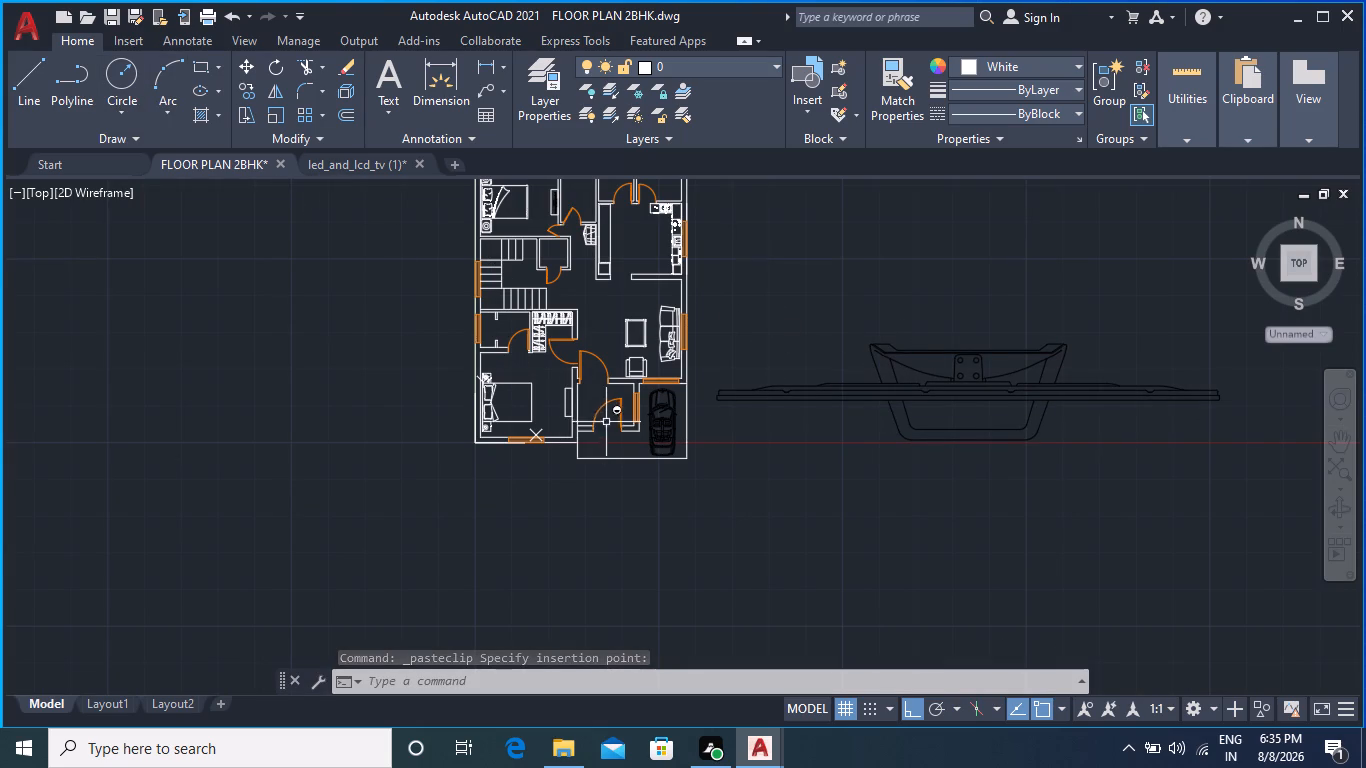
Draw a 55" horizontal line in the empty space south of the pasted television, east of the car porch.
click(32, 84)
scroll(909, 538, up, 2)
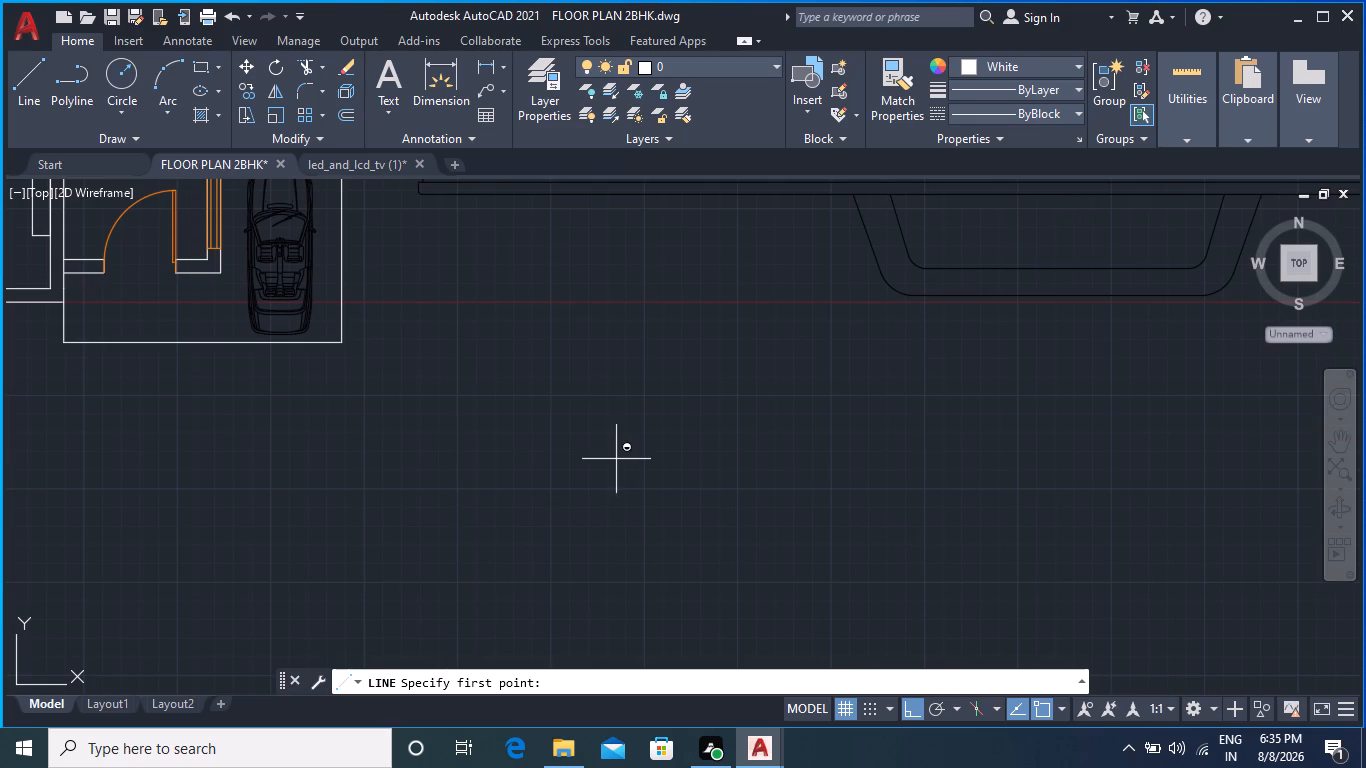
click(567, 399)
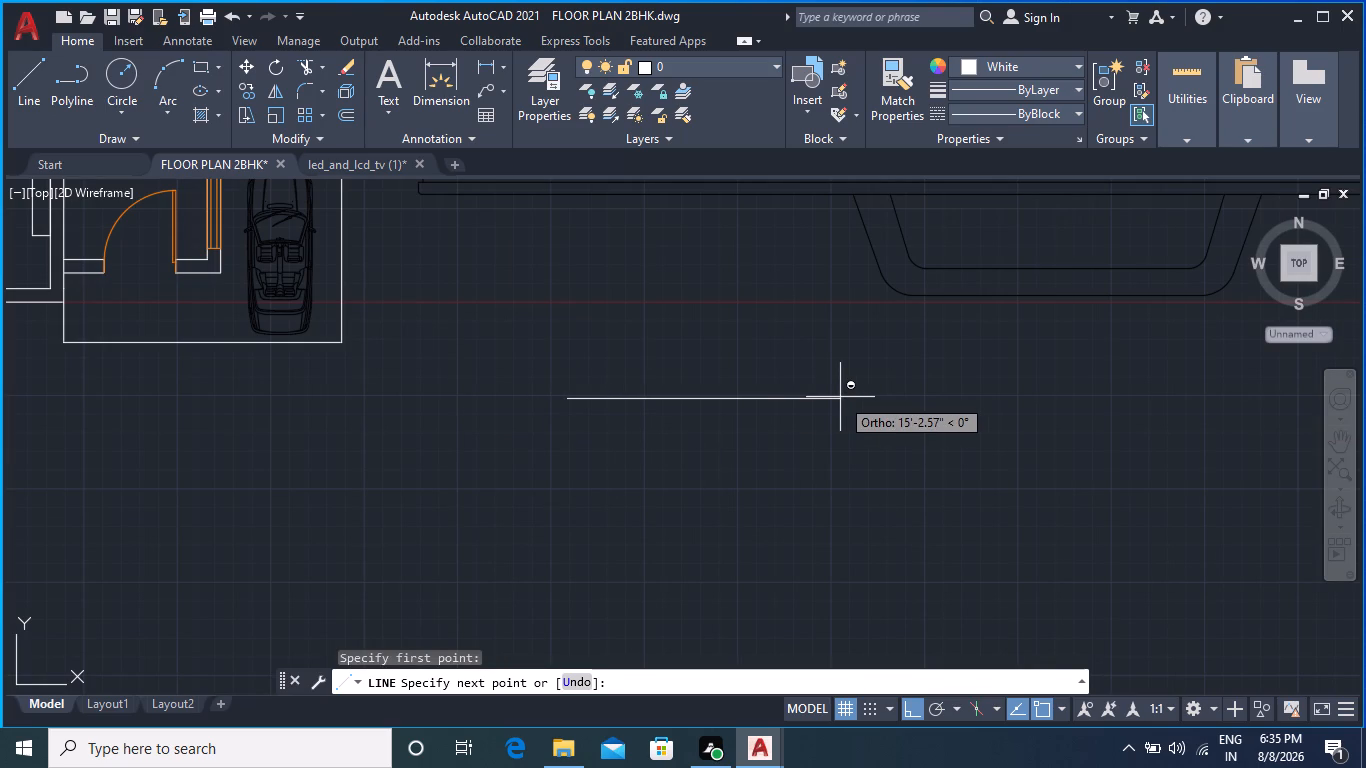
text(55)
key(shift+quotedbl)
key(Return)
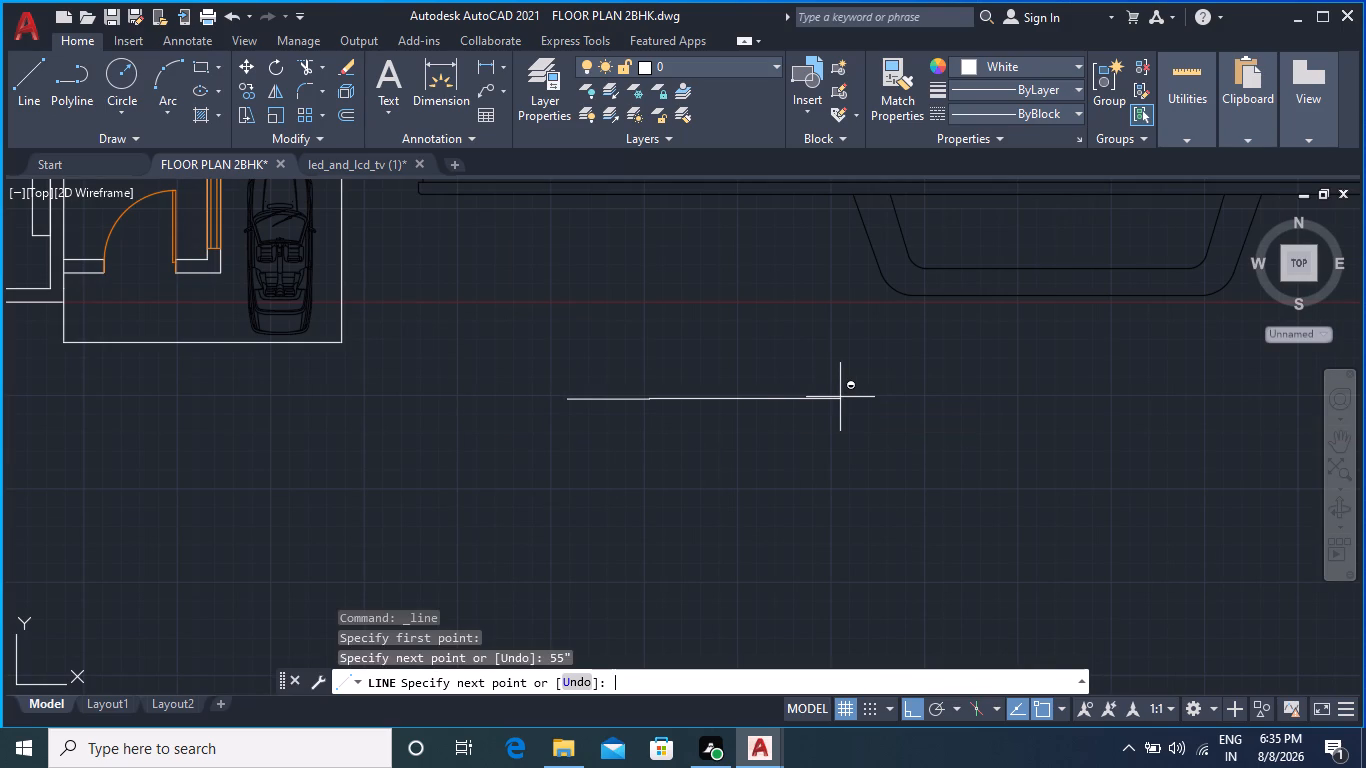
key(Escape)
Move the pasted television so the west end of its bottom edge meets the west endpoint of the 55" line.
scroll(769, 312, down, 1)
middle_drag(760, 324, 768, 432)
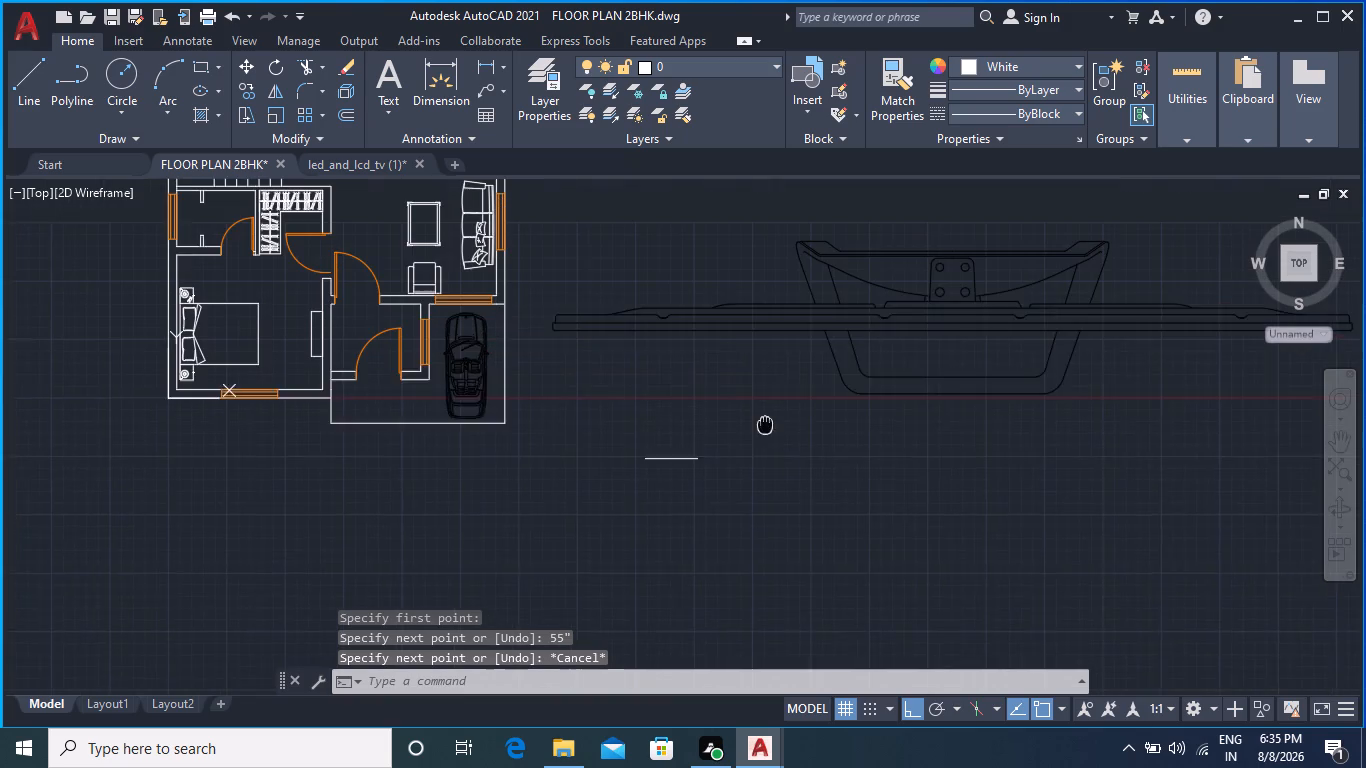
middle_drag(768, 432, 771, 439)
click(568, 350)
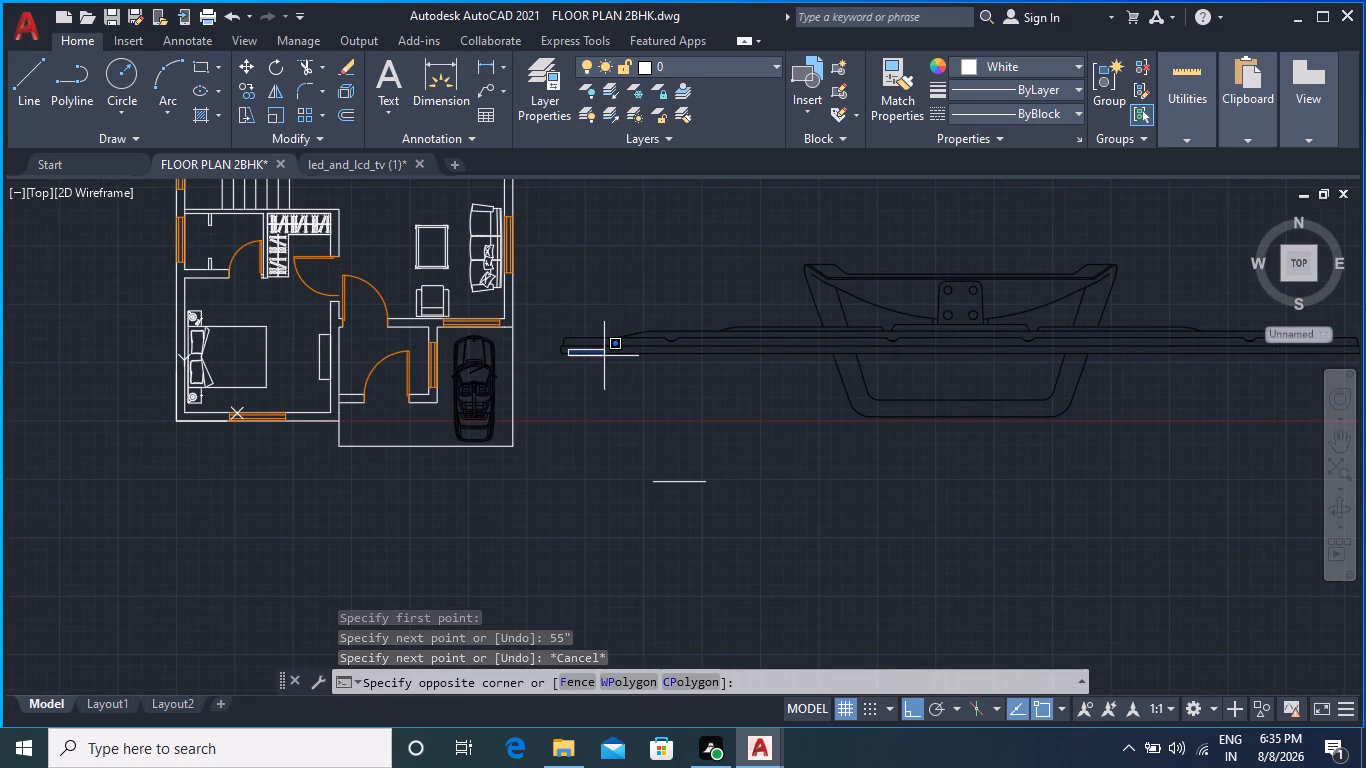
key(Escape)
scroll(598, 311, down, 1)
click(578, 276)
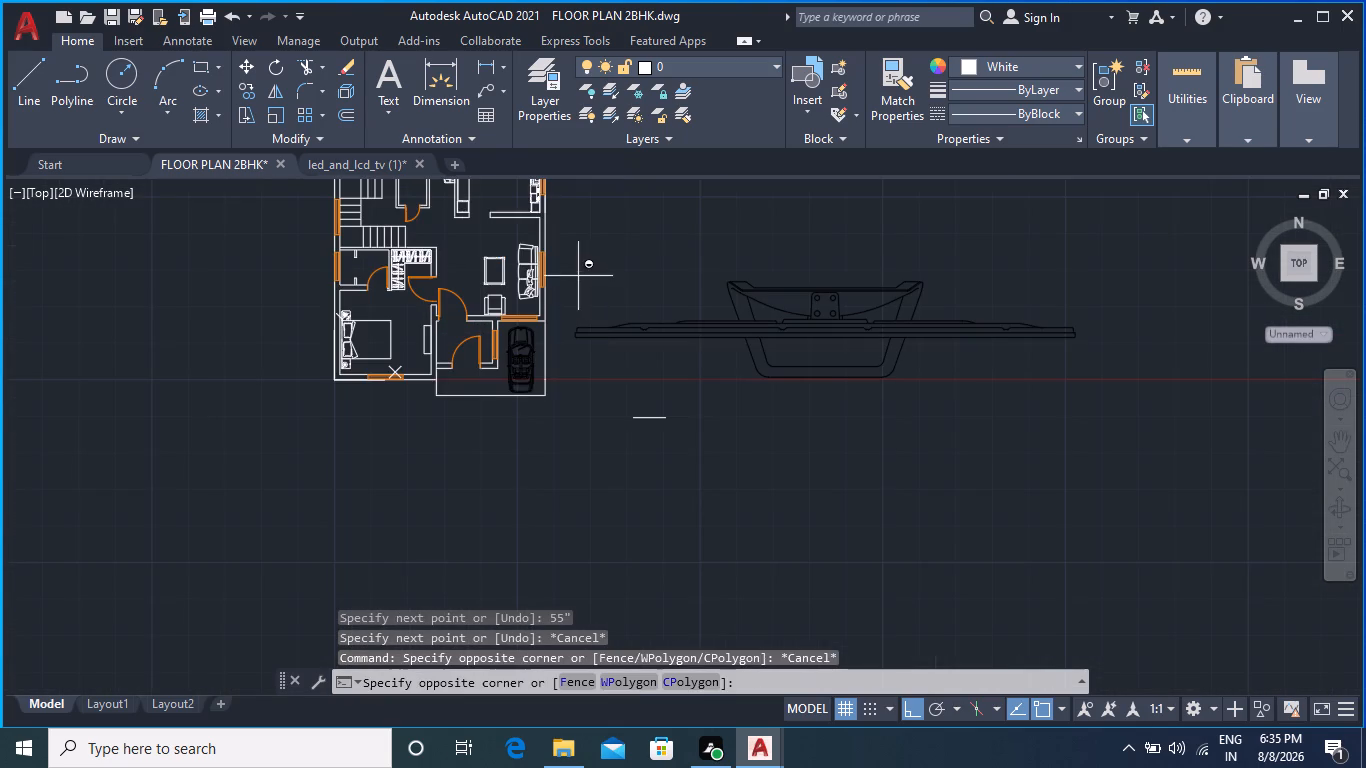
key(Escape)
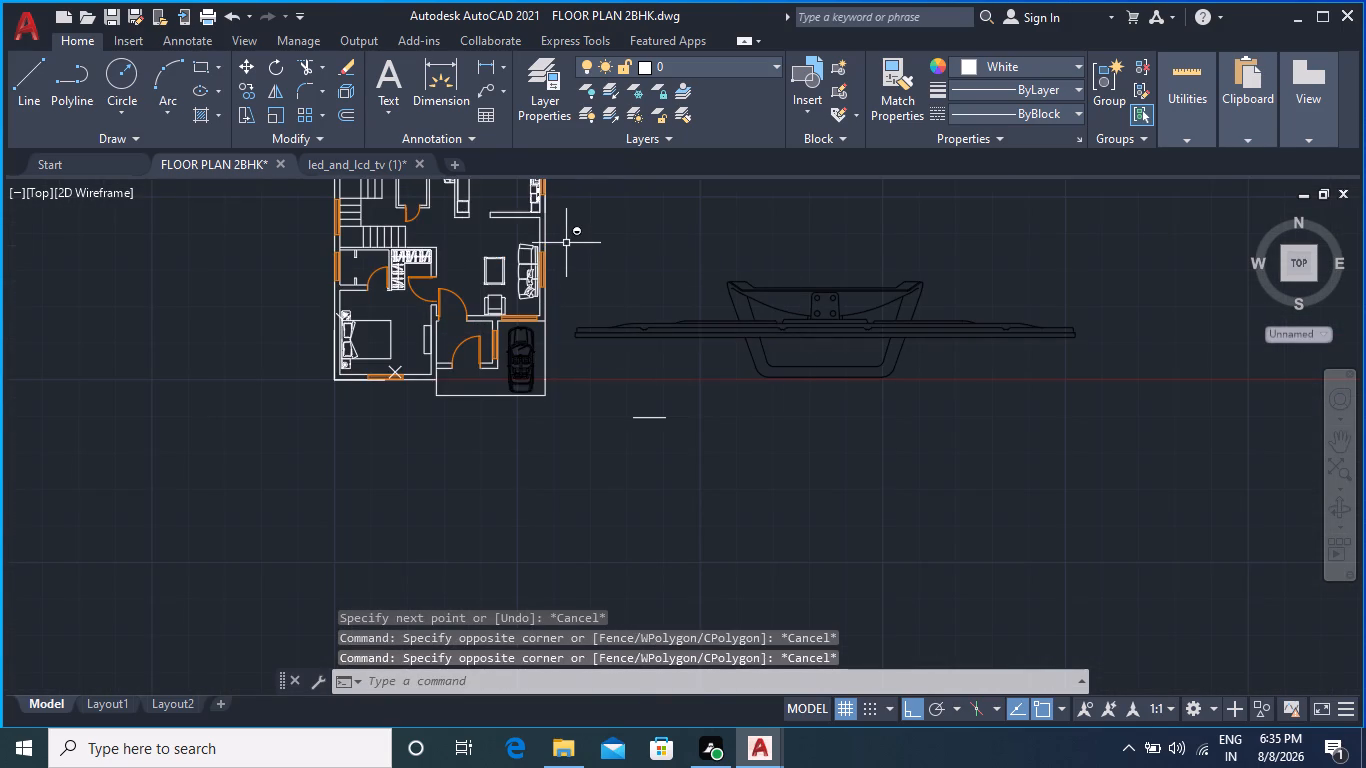
click(565, 240)
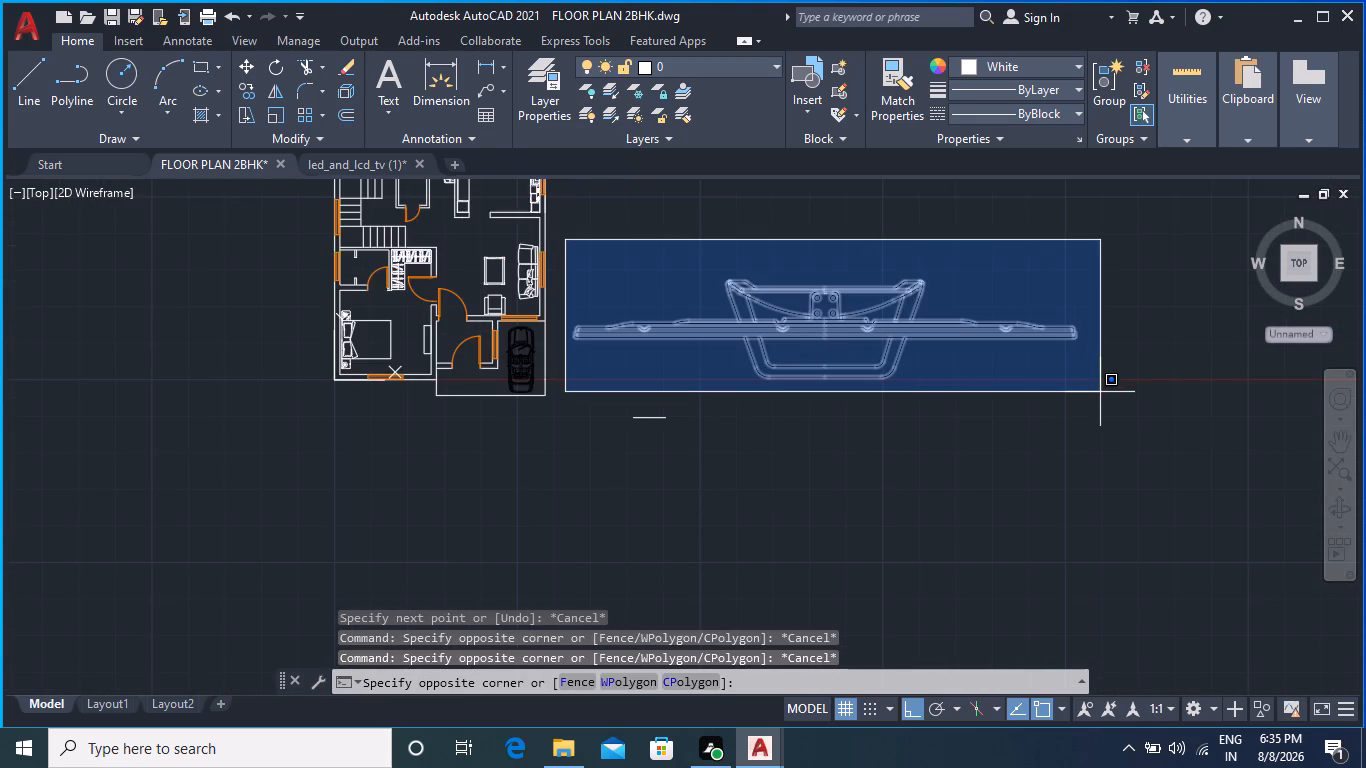
click(1100, 393)
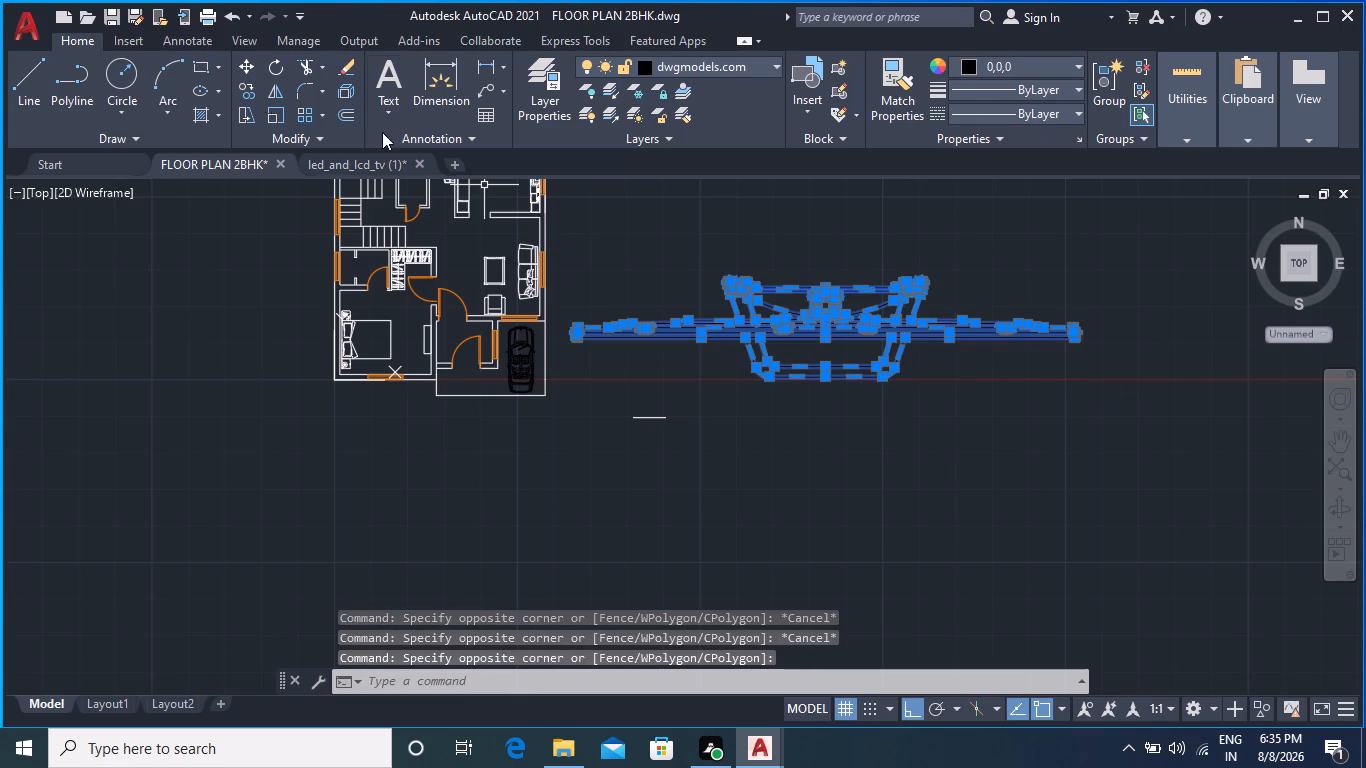
right_click(781, 314)
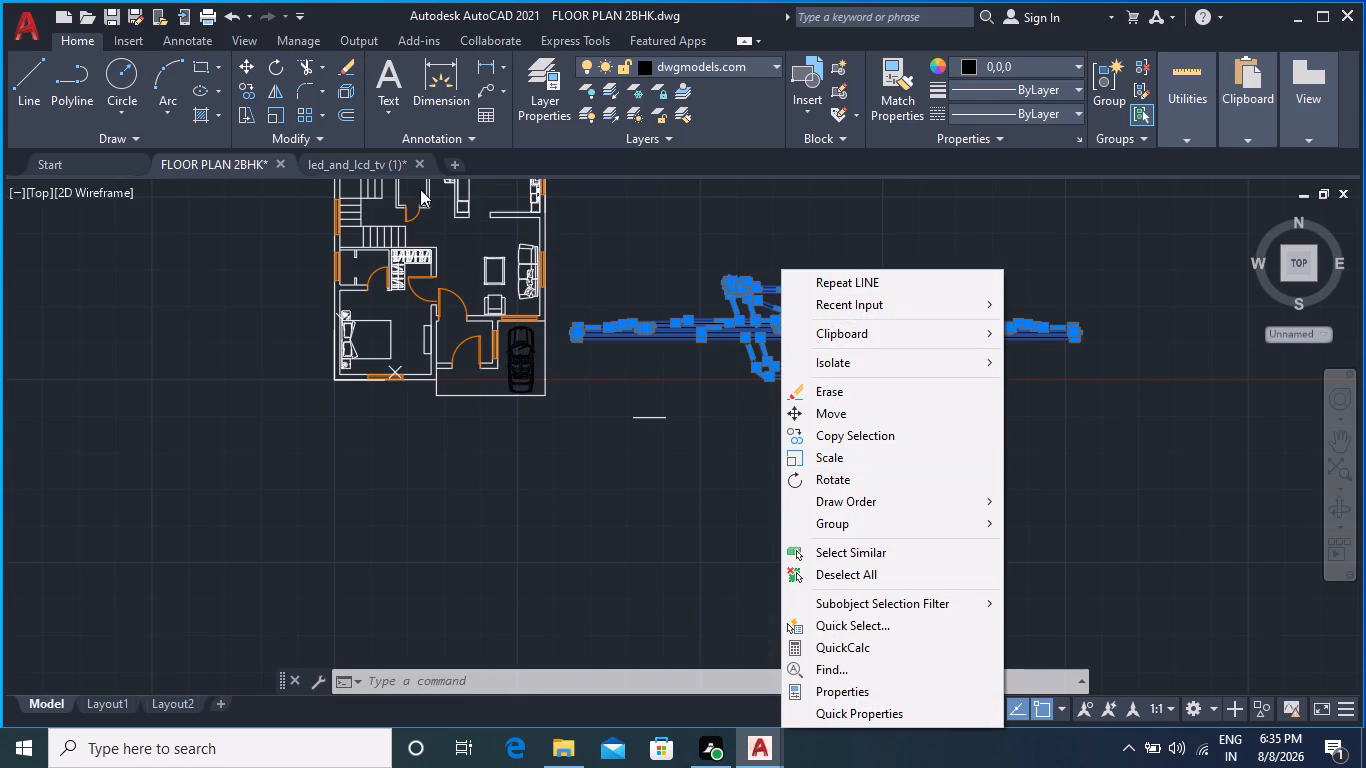
click(243, 66)
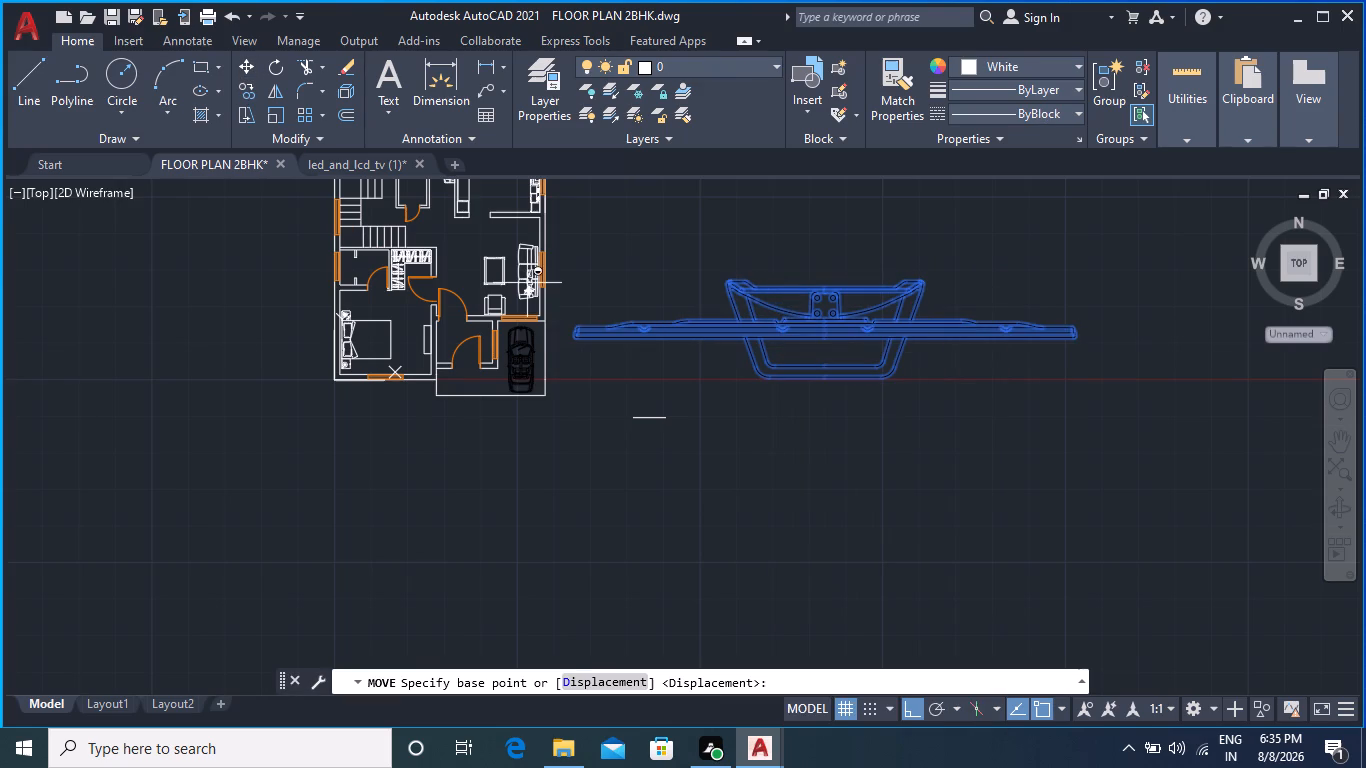
scroll(588, 368, up, 2)
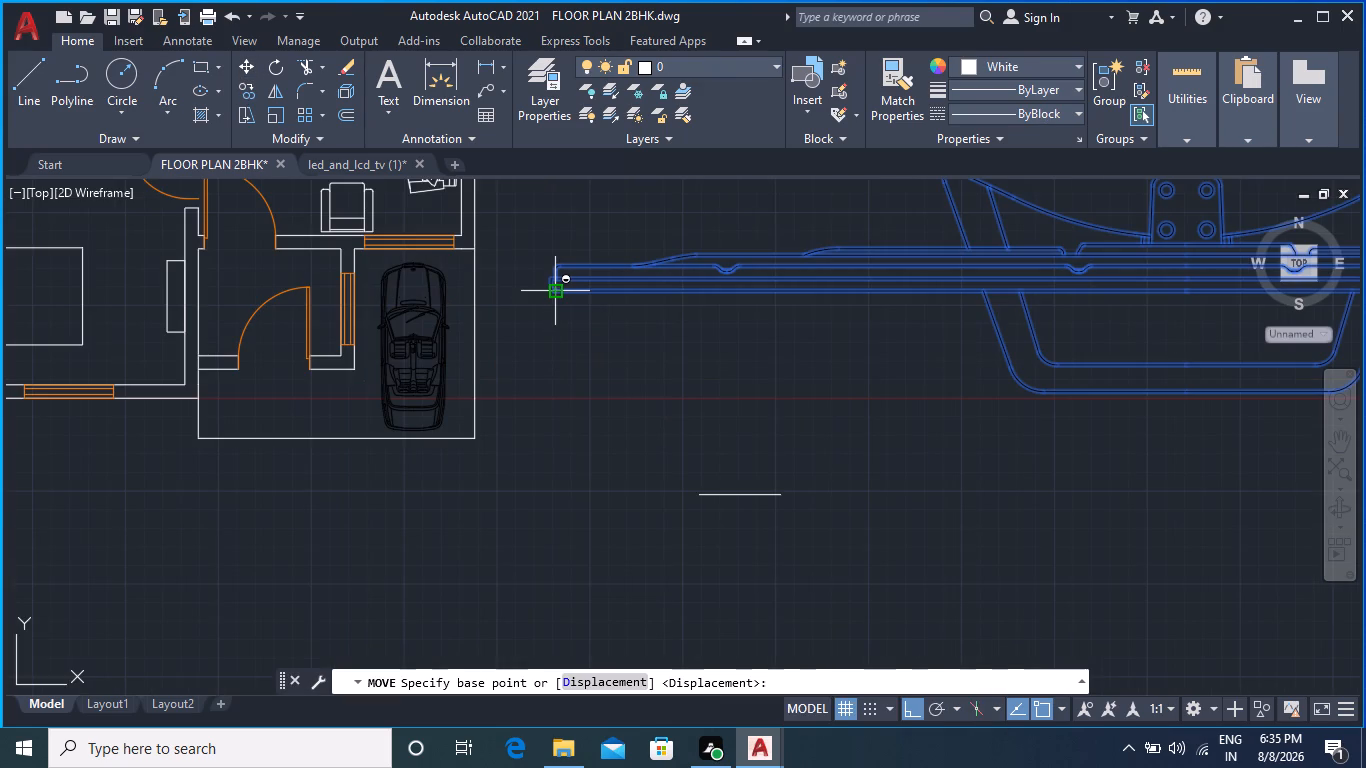
click(550, 294)
scroll(720, 472, up, 3)
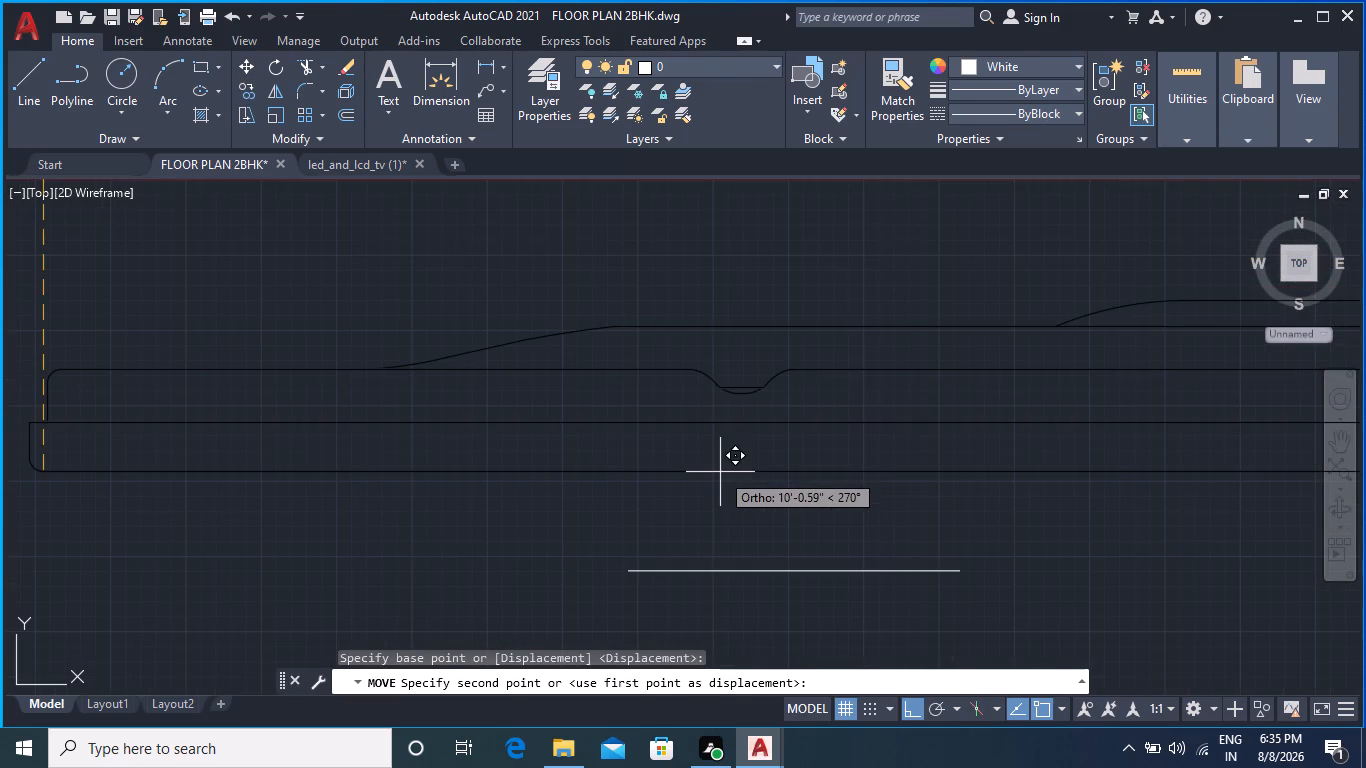
click(629, 571)
scroll(778, 499, down, 1)
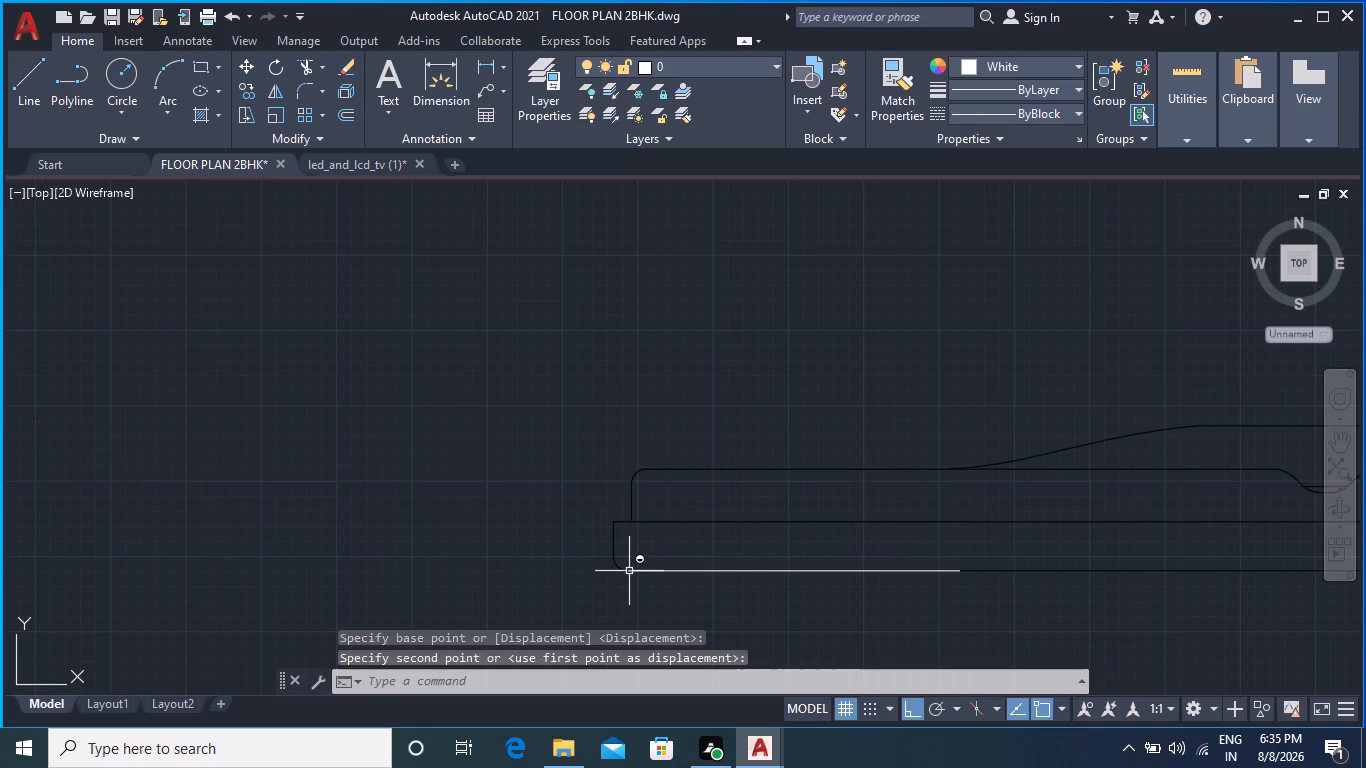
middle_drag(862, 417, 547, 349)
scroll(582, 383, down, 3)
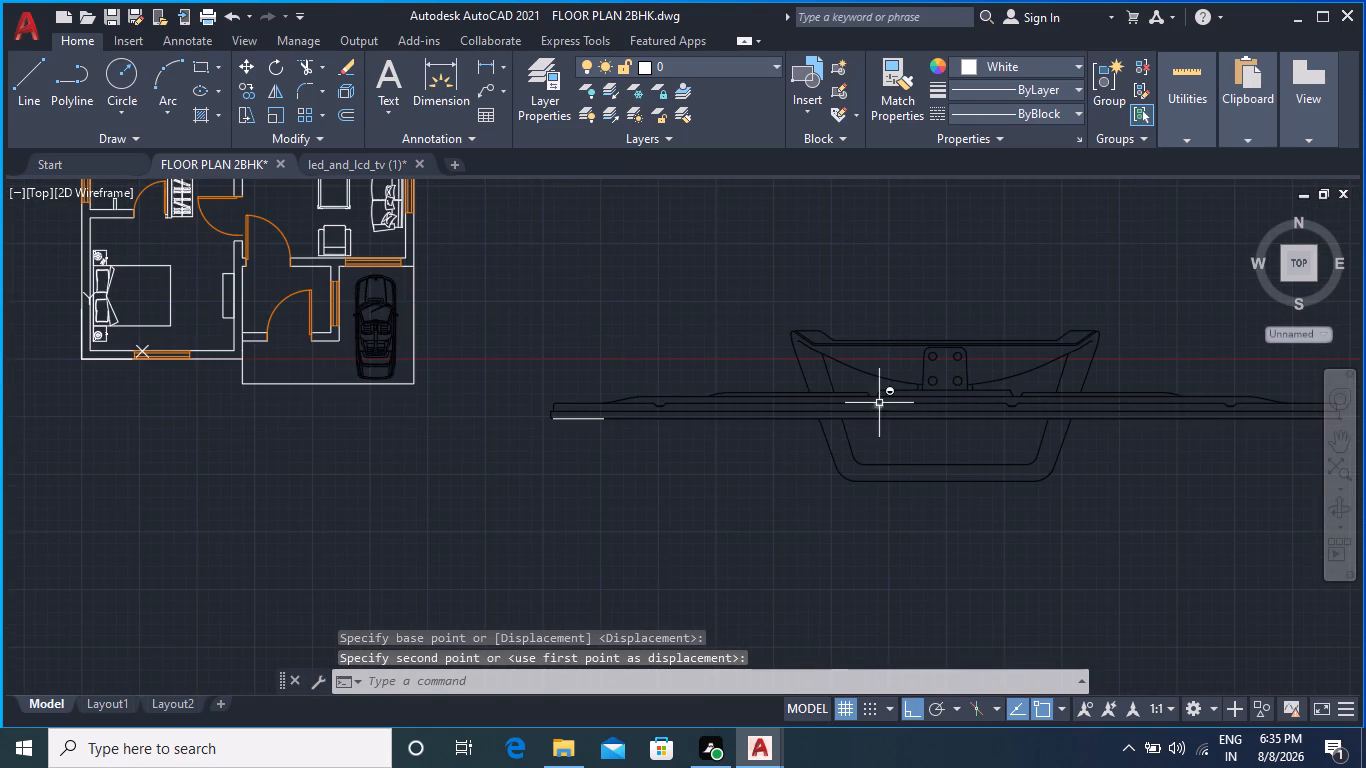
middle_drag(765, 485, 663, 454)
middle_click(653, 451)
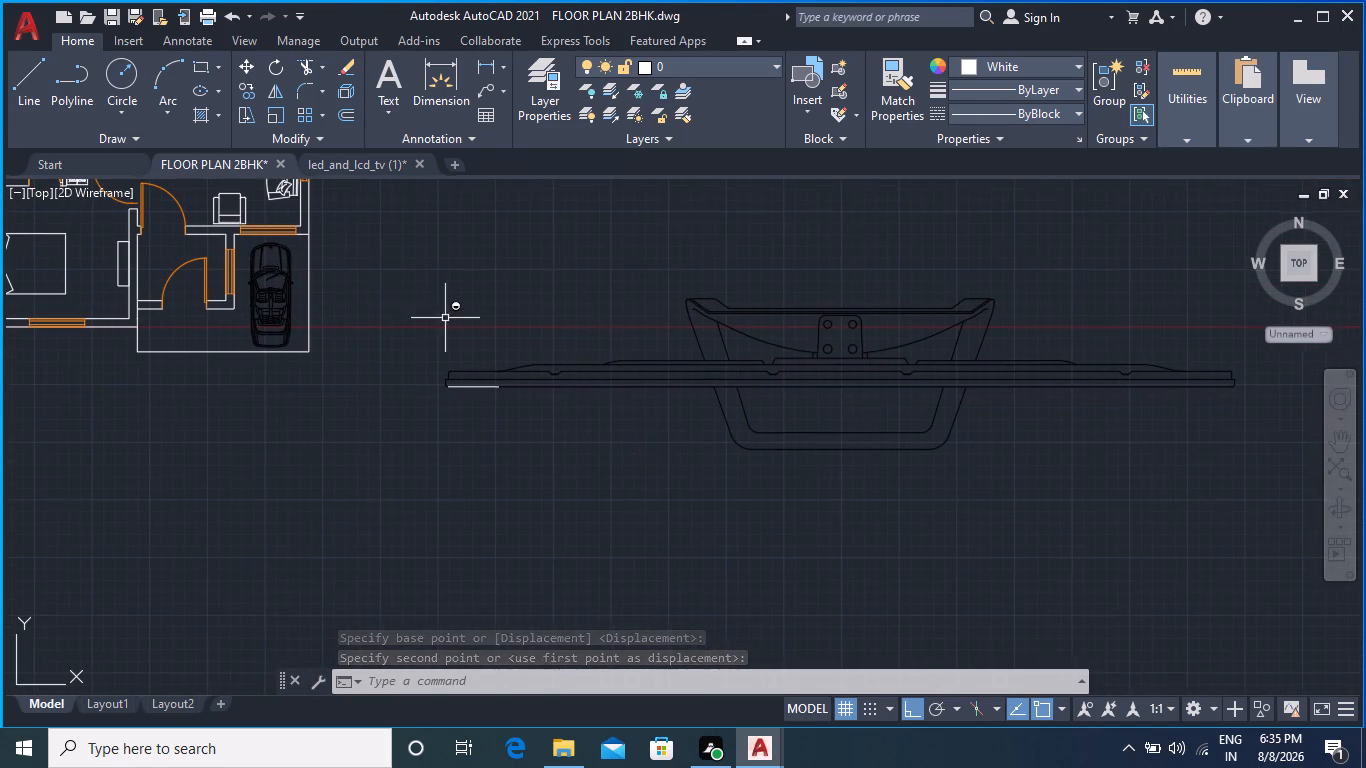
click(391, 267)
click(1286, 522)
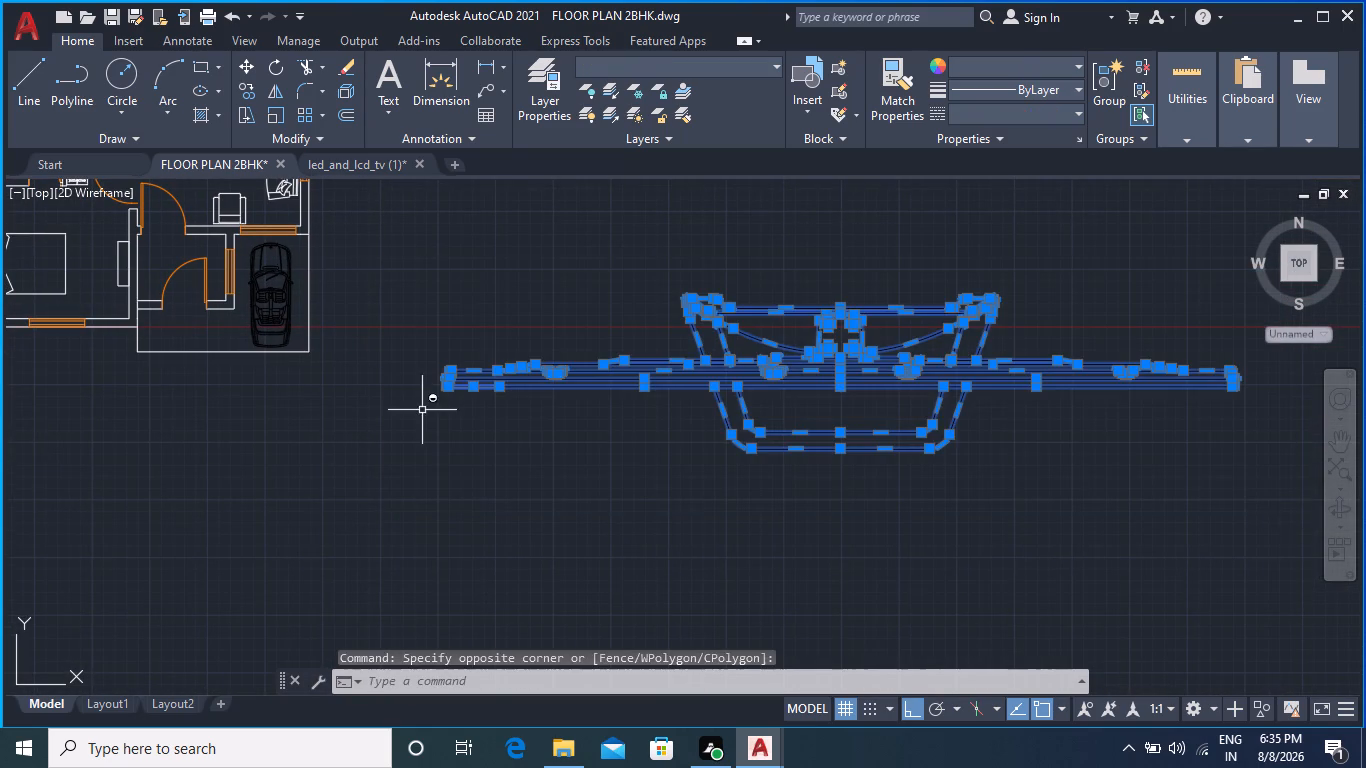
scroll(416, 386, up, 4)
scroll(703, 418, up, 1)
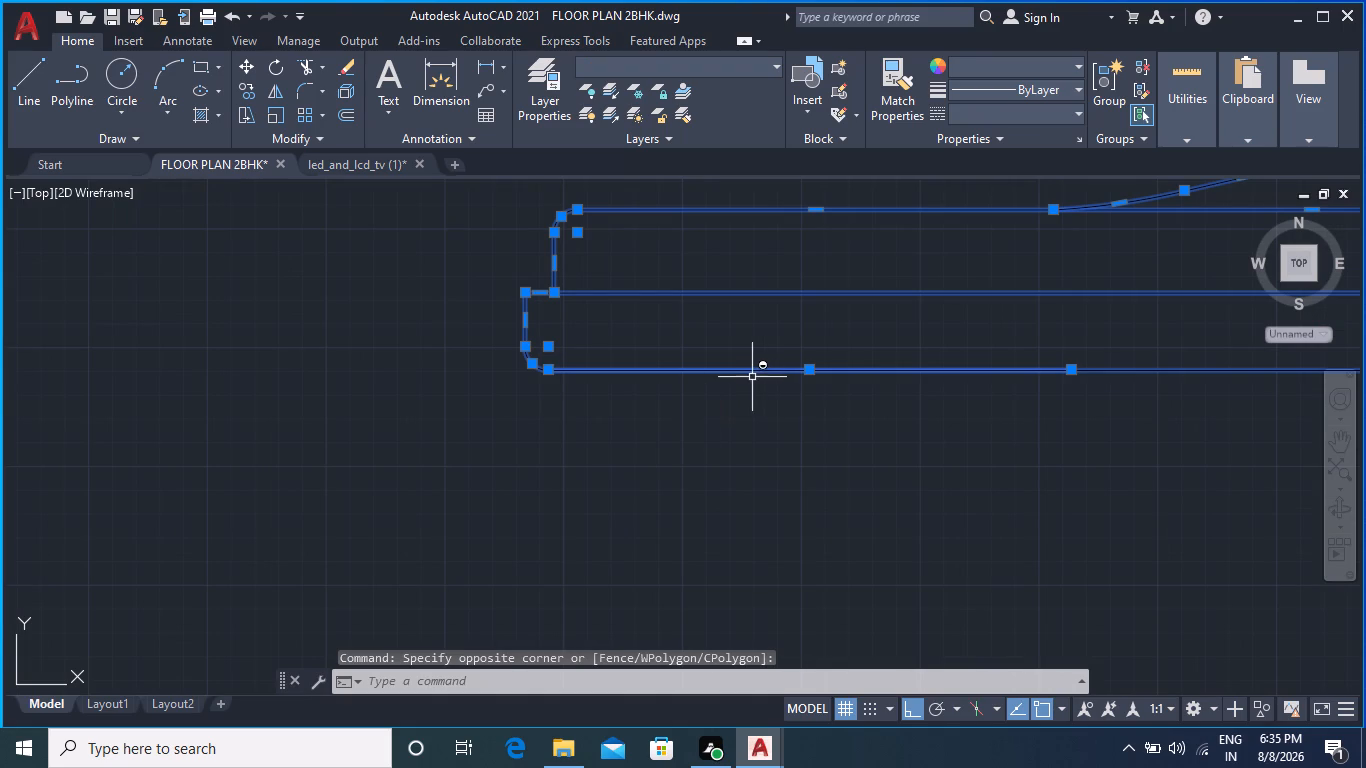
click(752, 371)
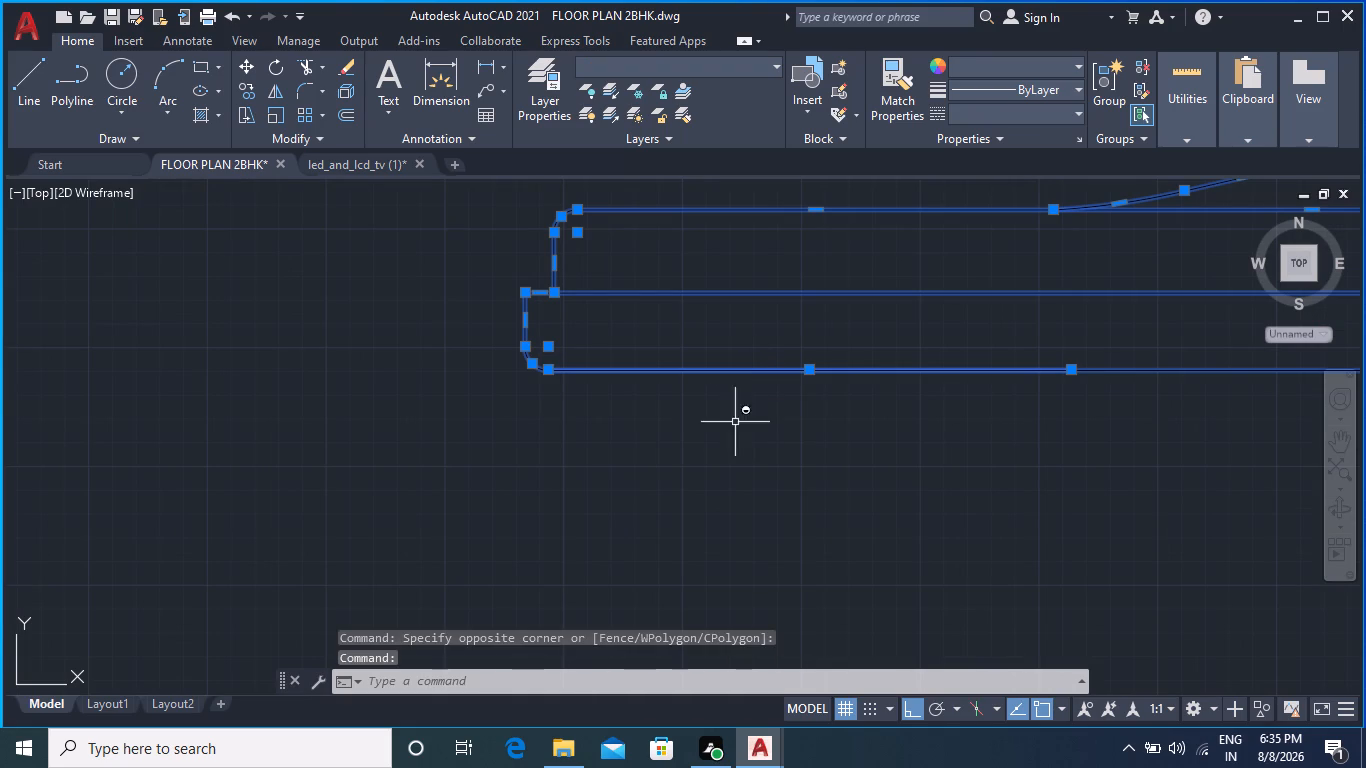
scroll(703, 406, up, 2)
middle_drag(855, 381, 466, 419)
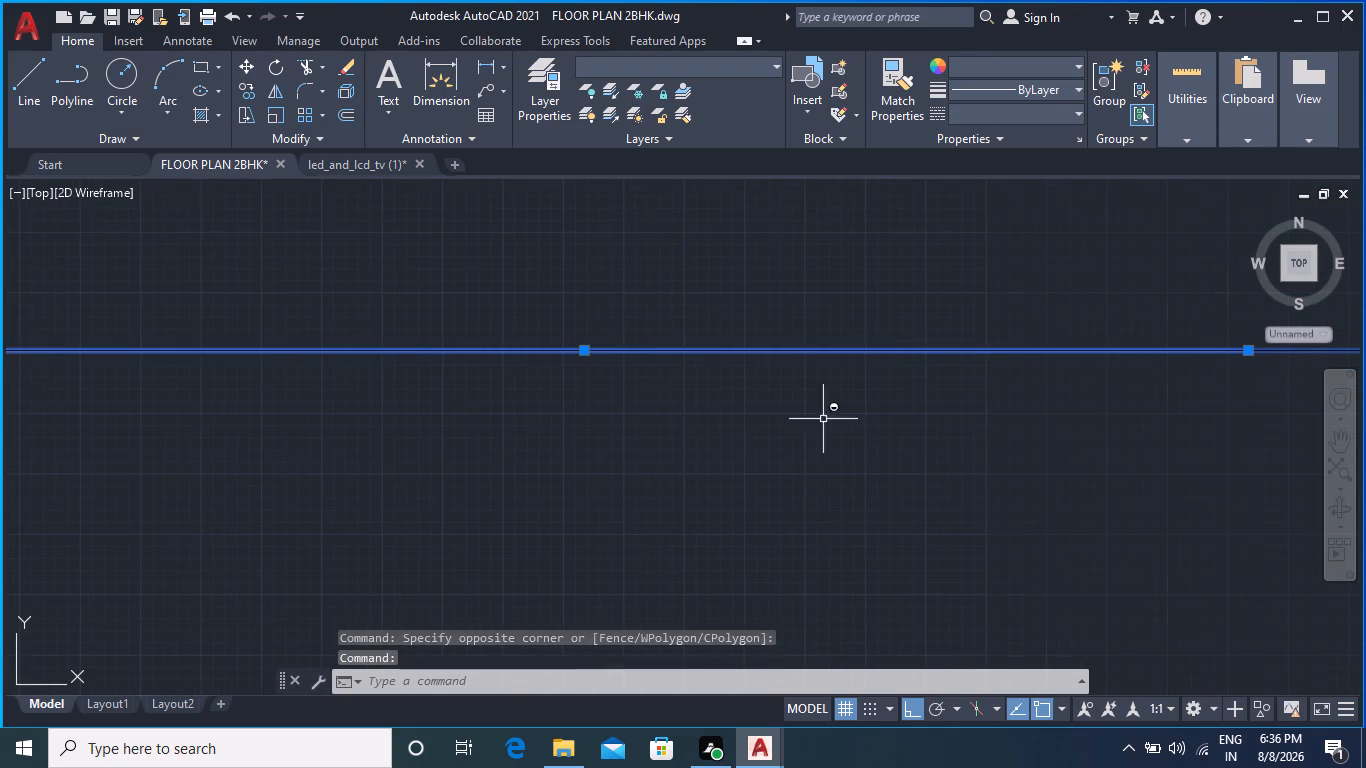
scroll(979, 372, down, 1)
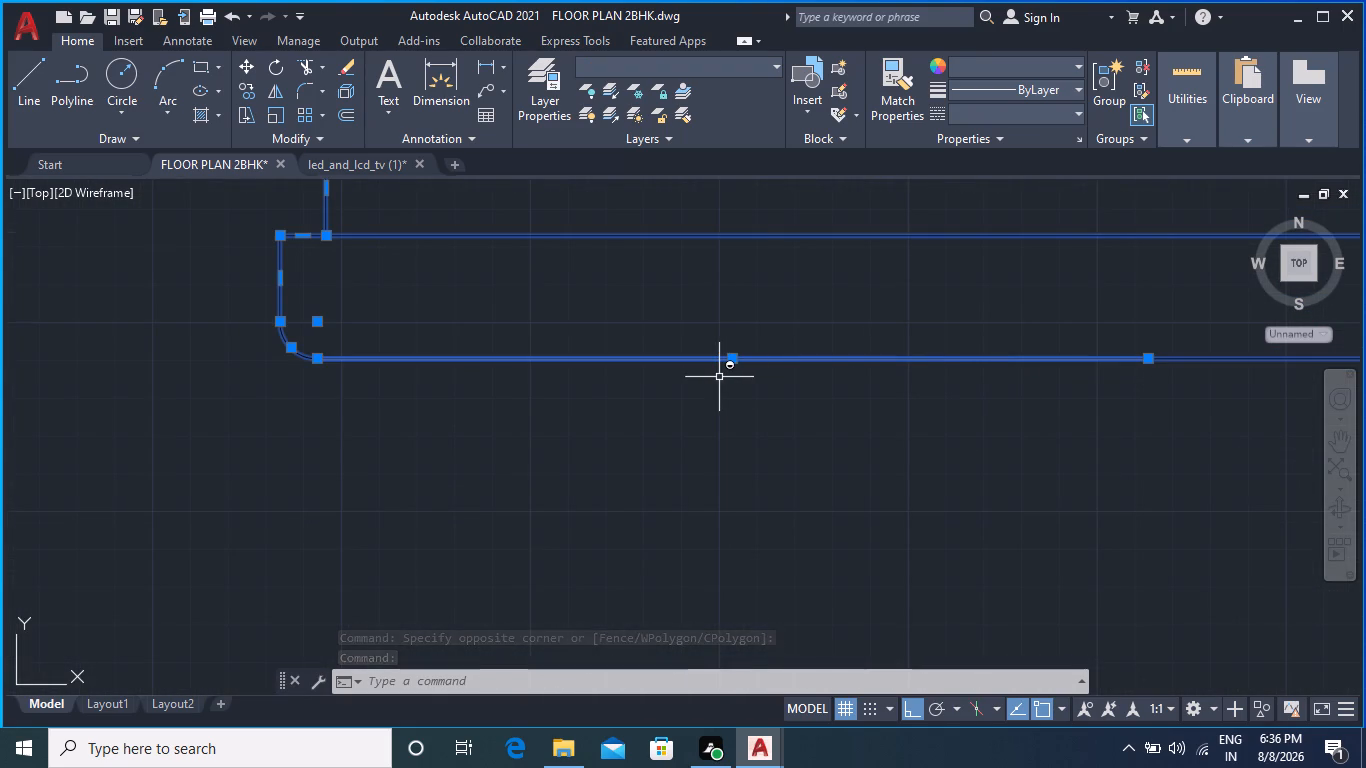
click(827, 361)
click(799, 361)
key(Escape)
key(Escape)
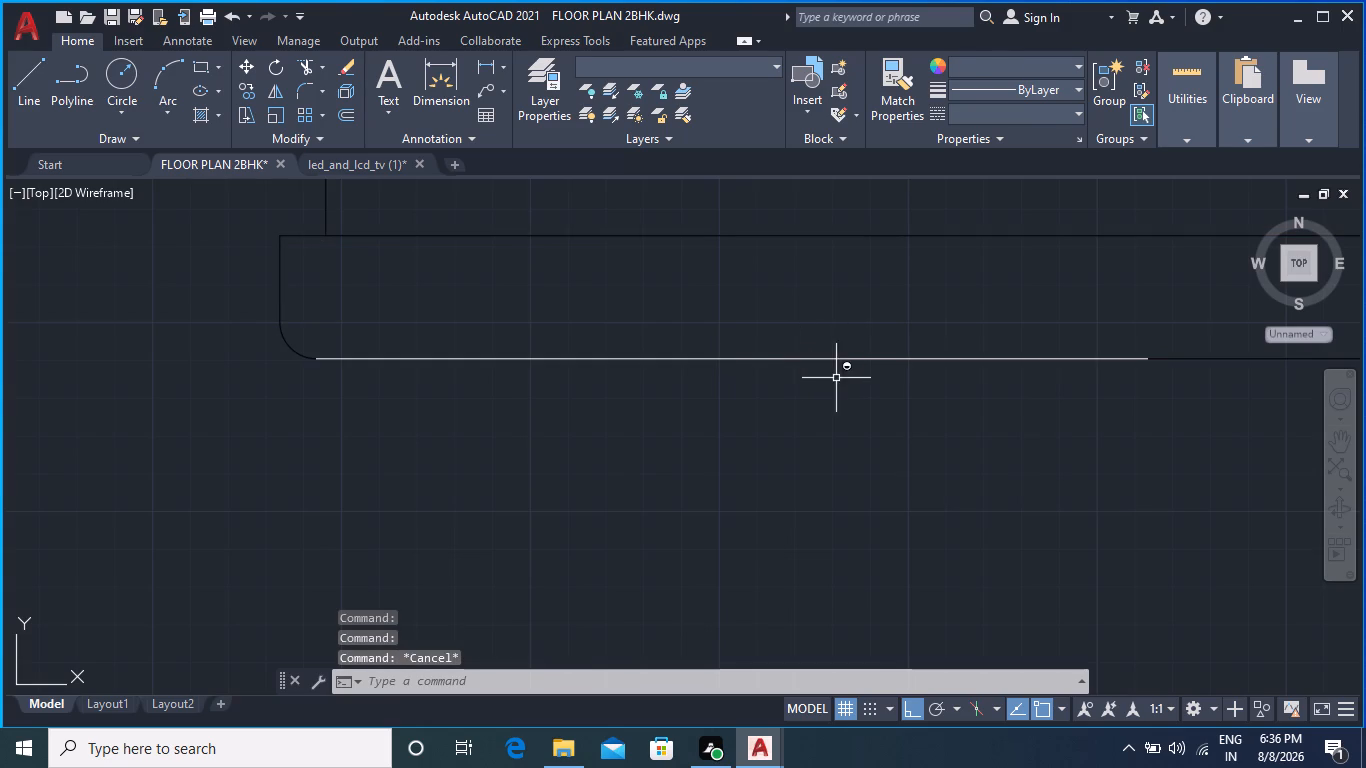
Move the 55" line straight down so it sits just clear of the television's bottom edge.
click(532, 359)
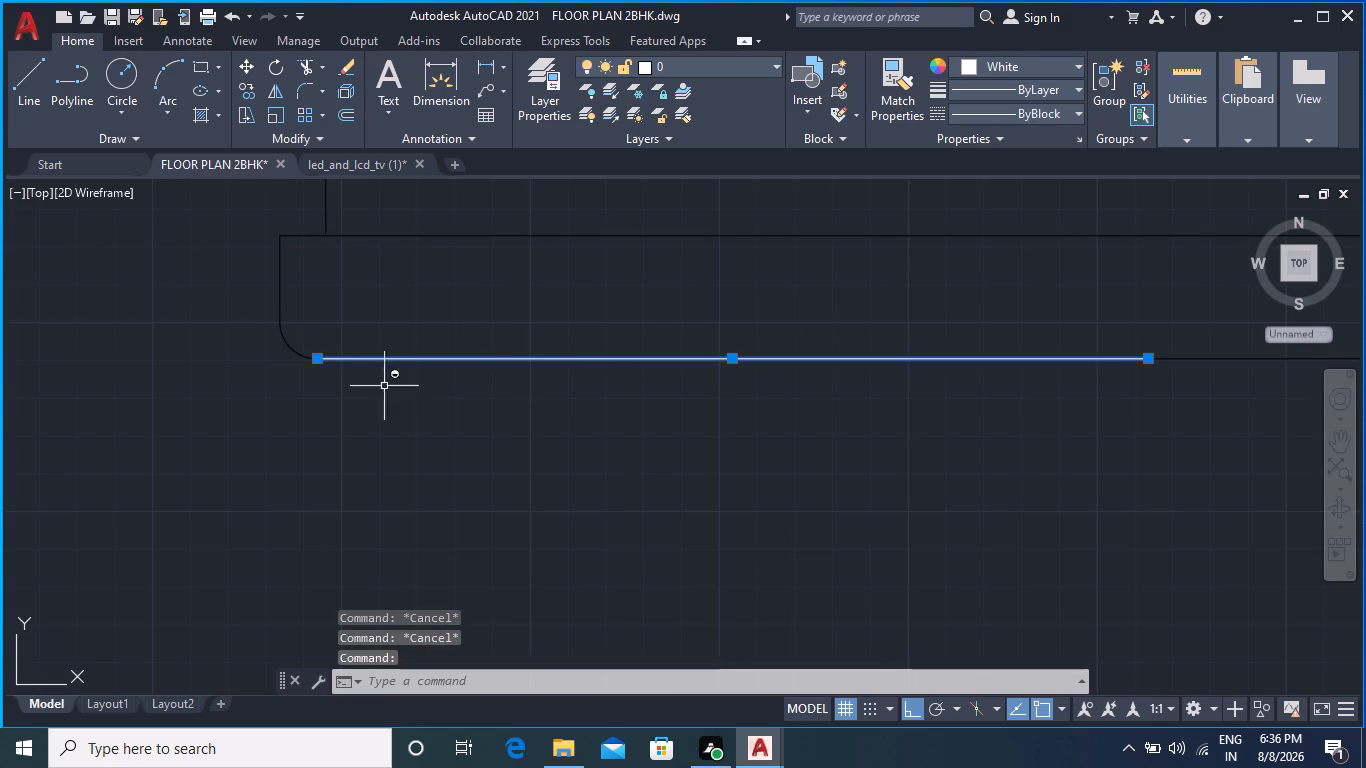
click(243, 67)
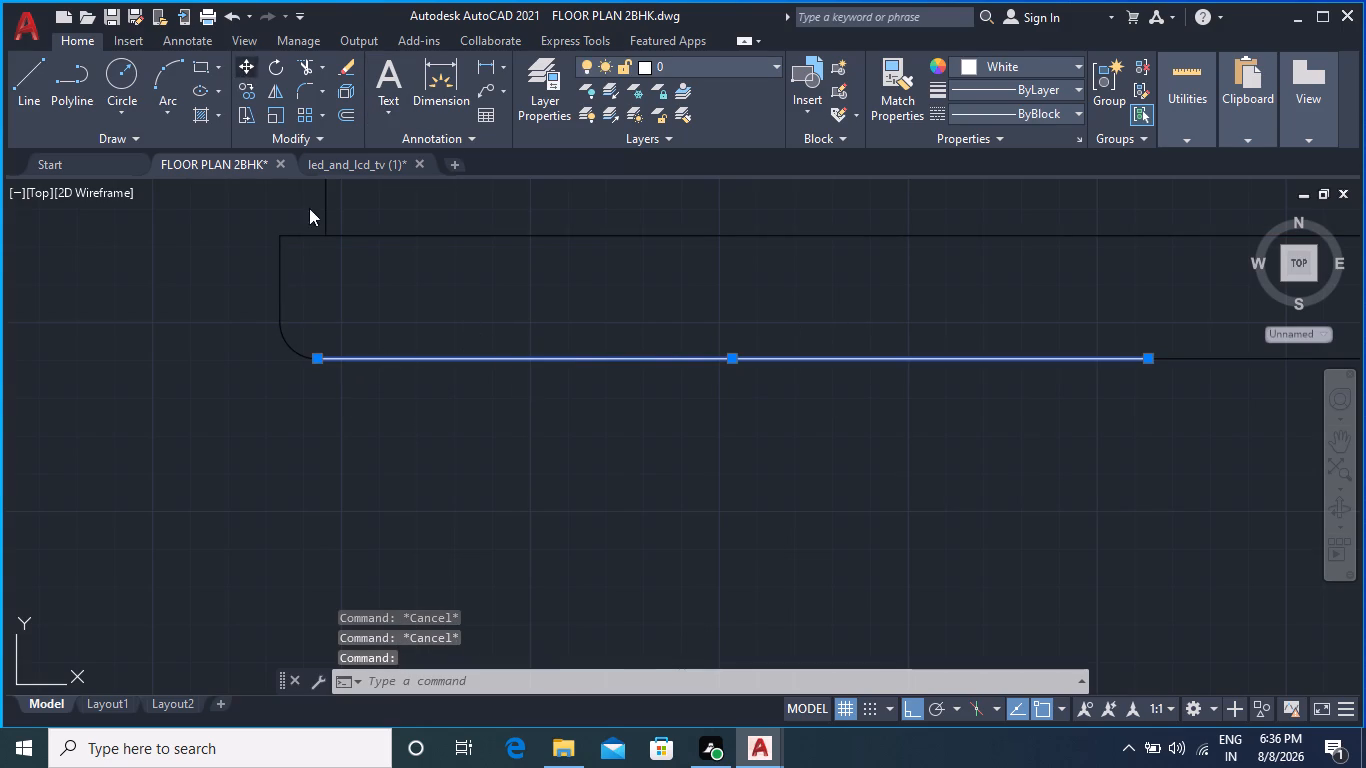
click(697, 362)
click(698, 399)
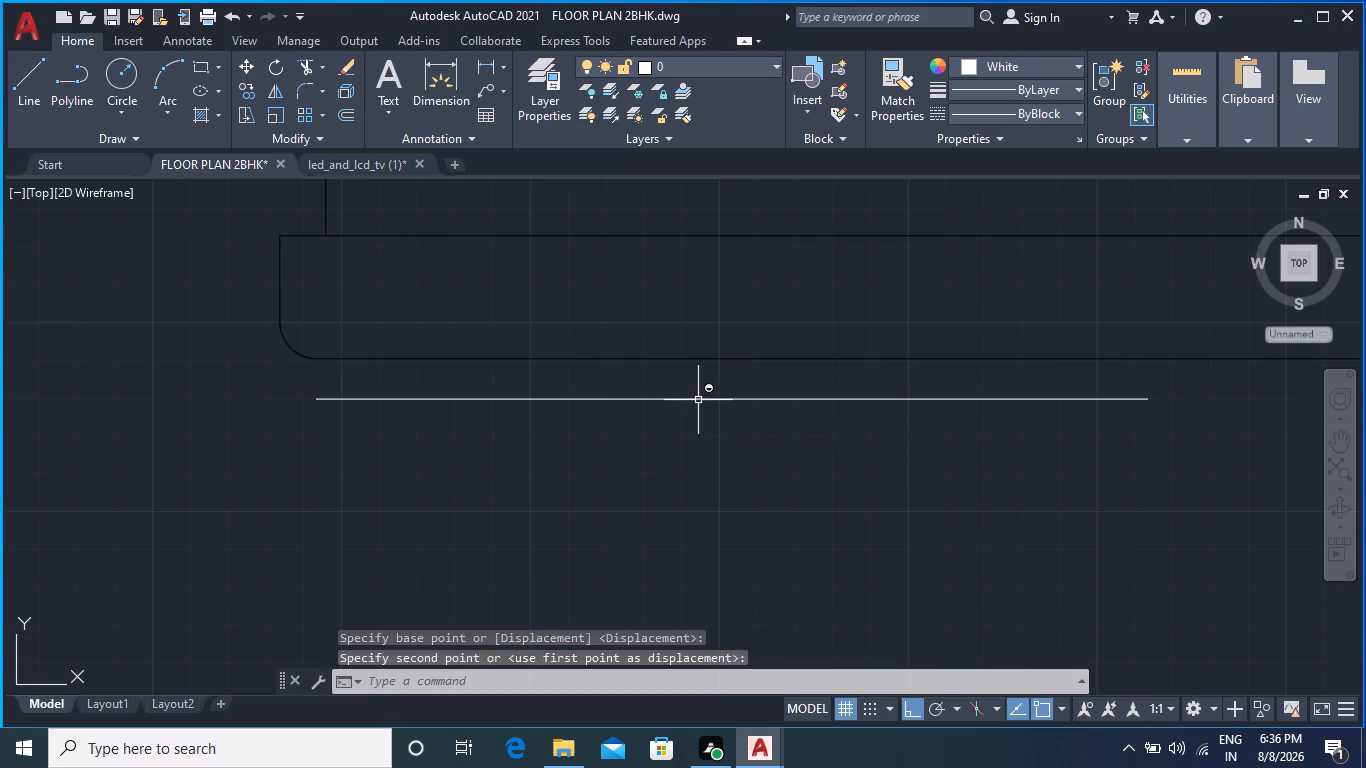
scroll(764, 482, down, 1)
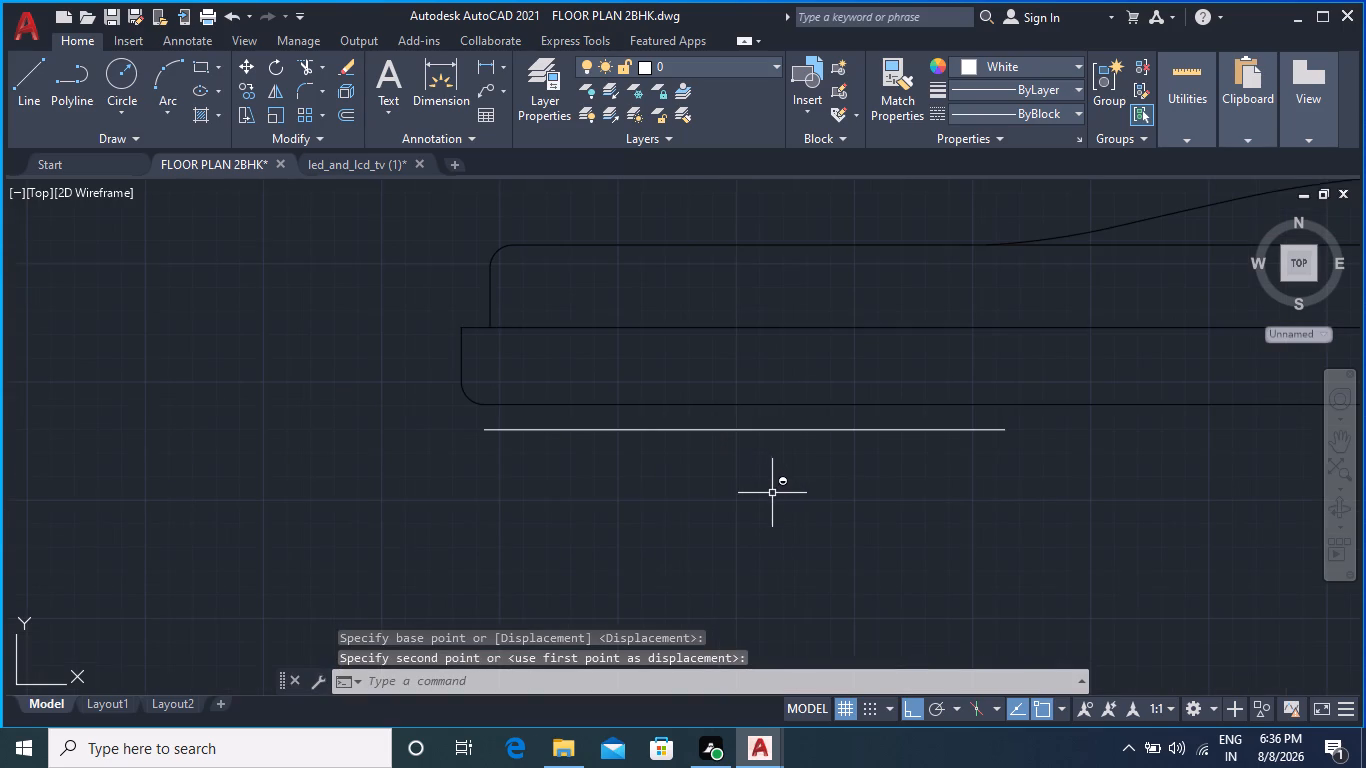
key(Escape)
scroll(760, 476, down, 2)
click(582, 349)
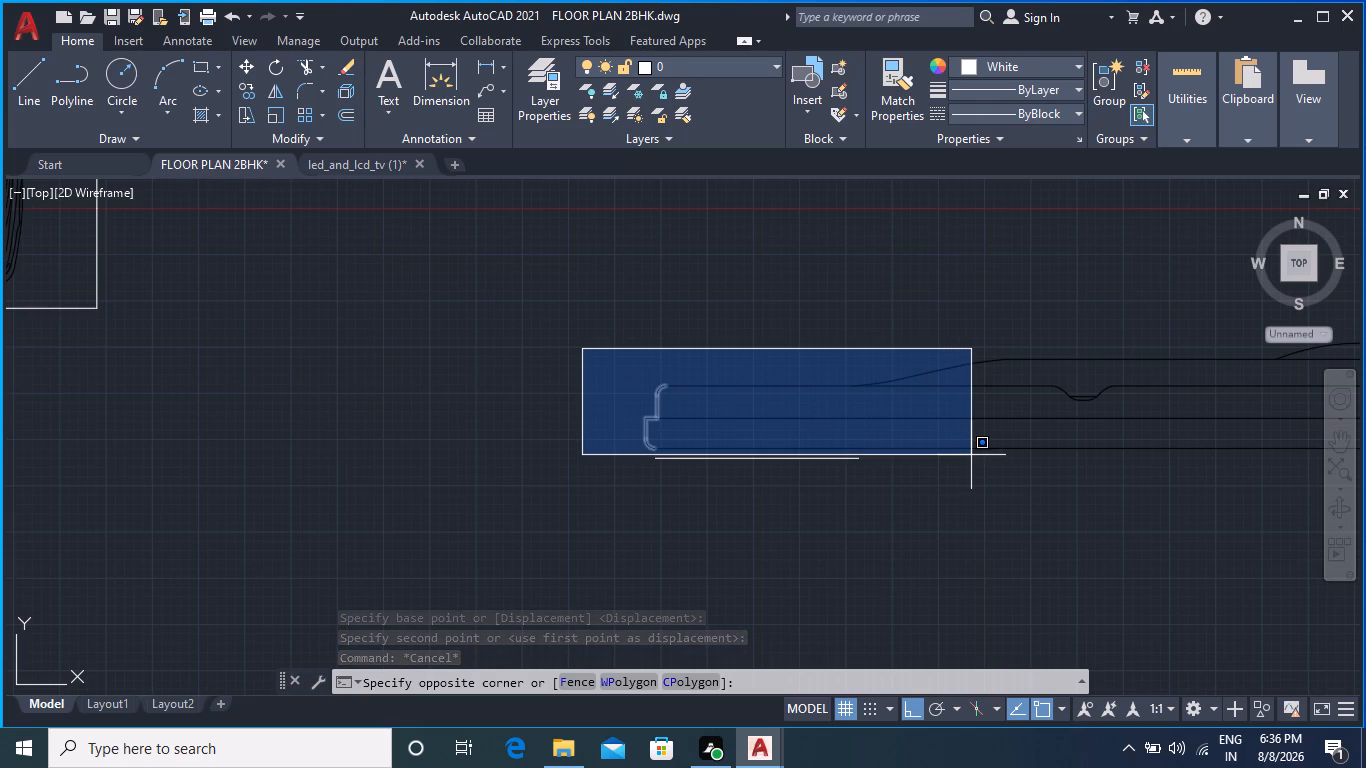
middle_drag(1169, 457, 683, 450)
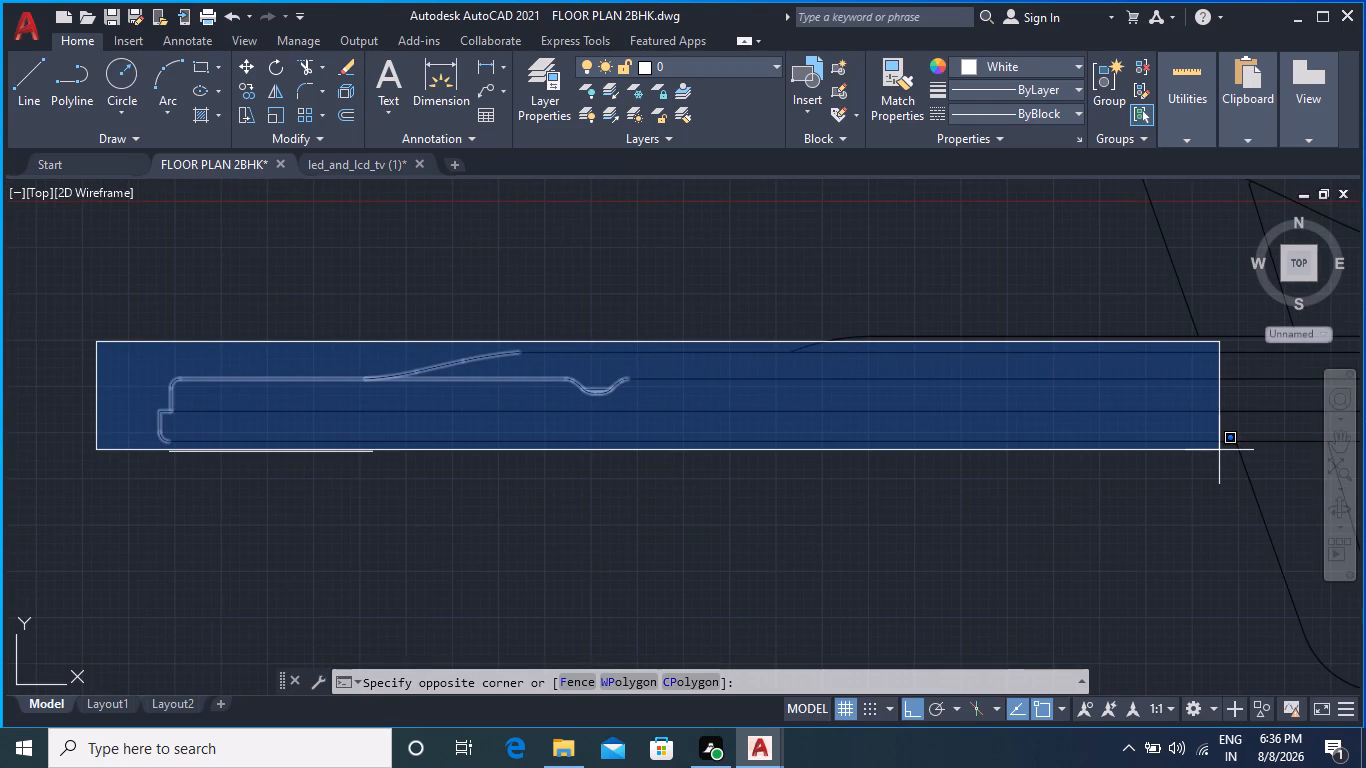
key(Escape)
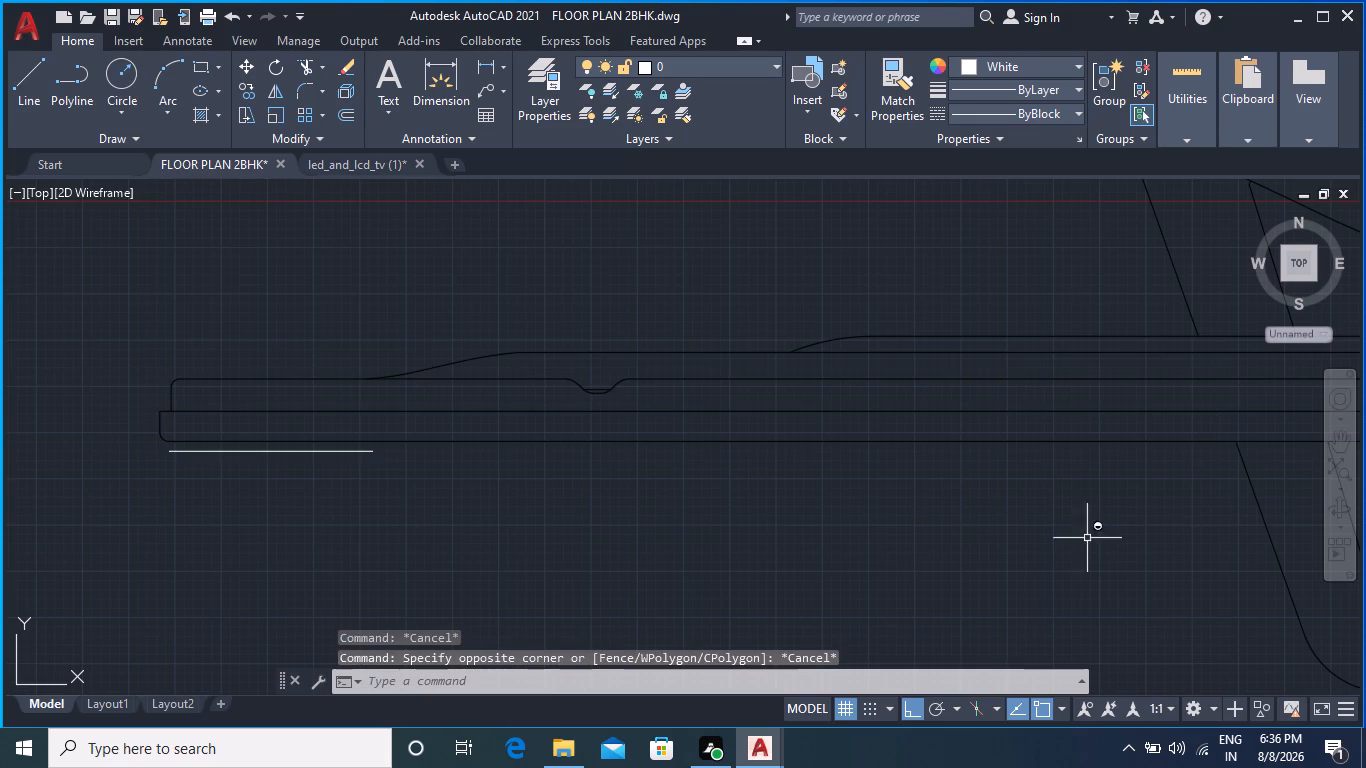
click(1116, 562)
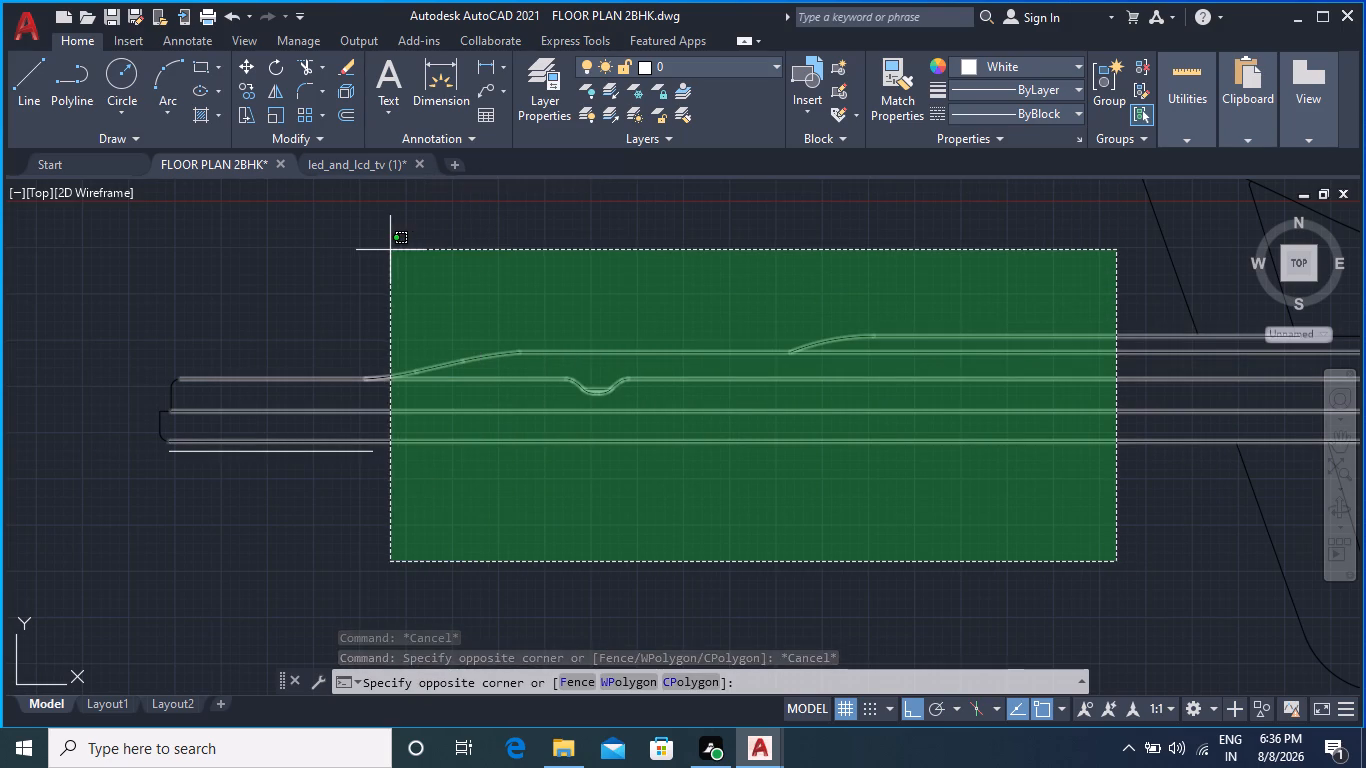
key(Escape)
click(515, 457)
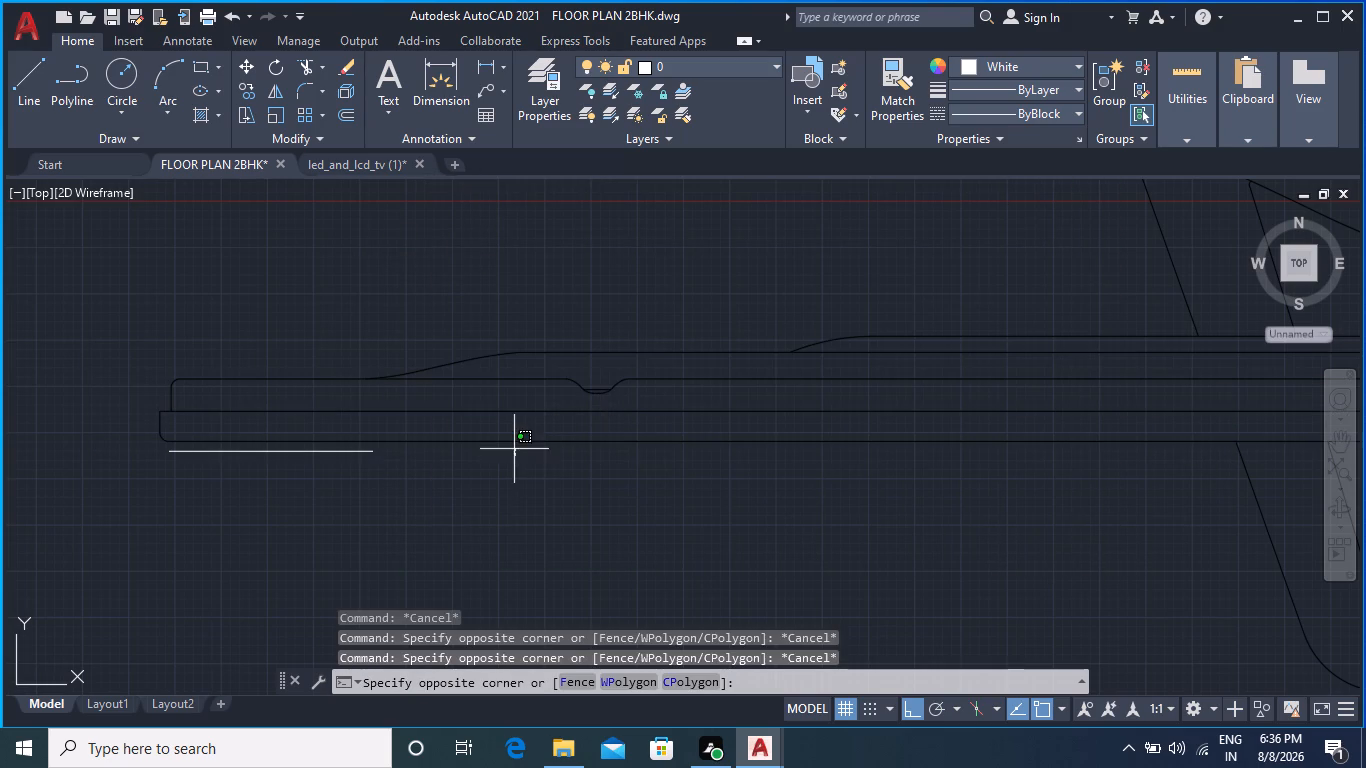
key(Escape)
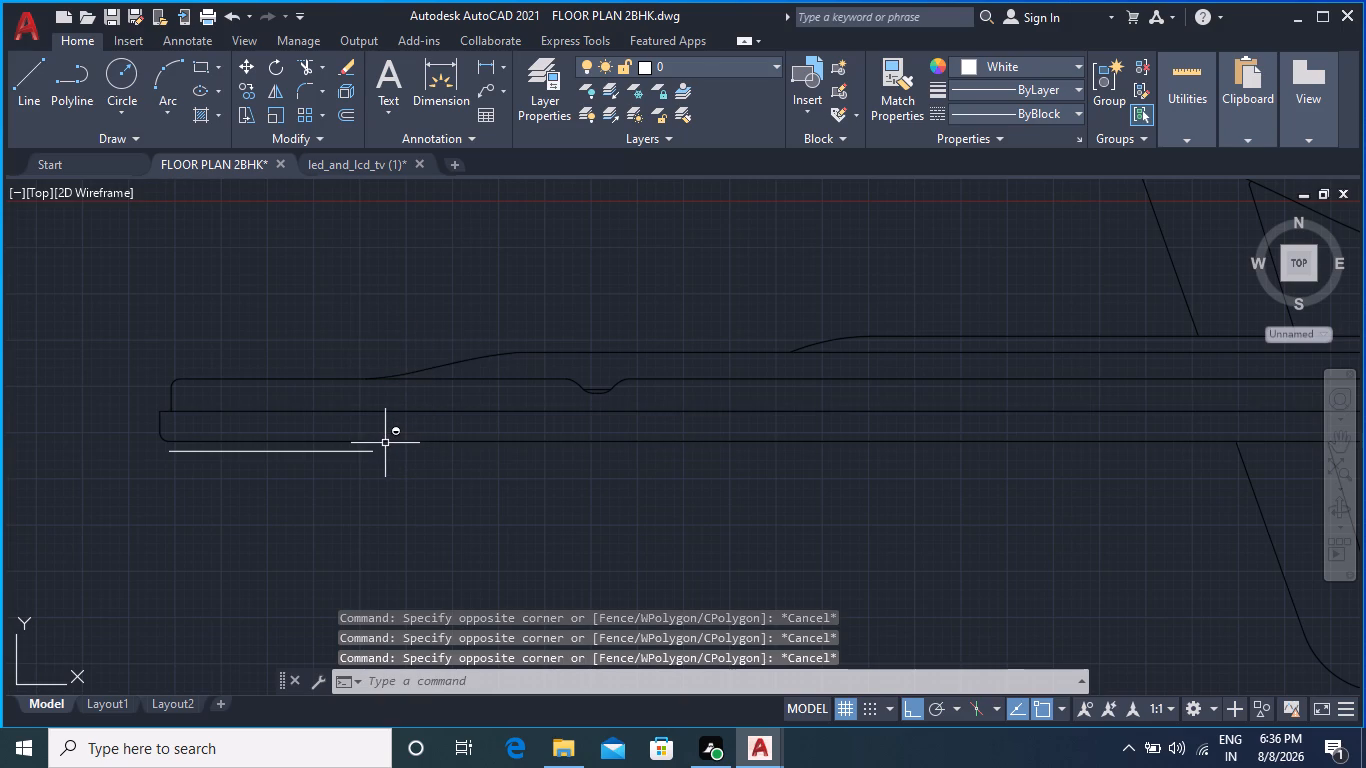
Scale the whole television about the west end of its bottom edge so its width matches the 55" line.
click(382, 444)
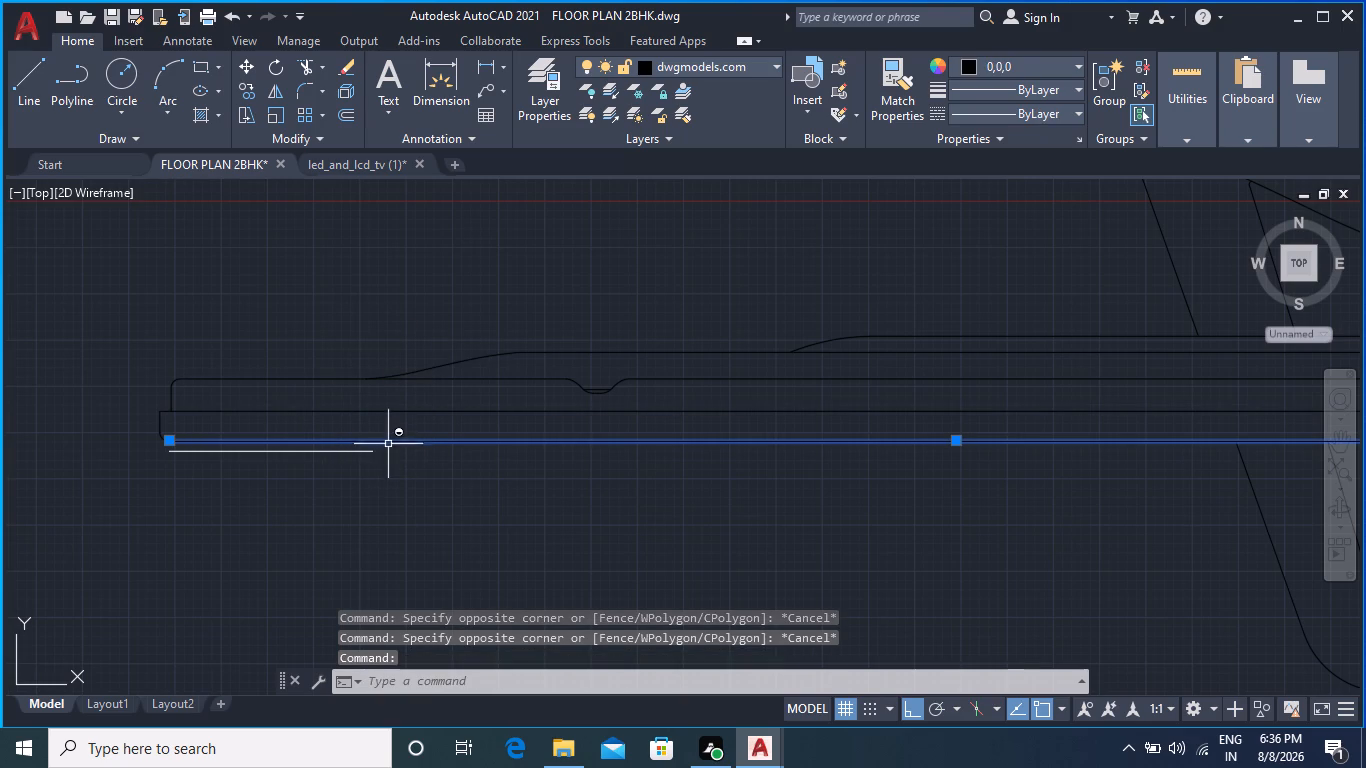
click(109, 329)
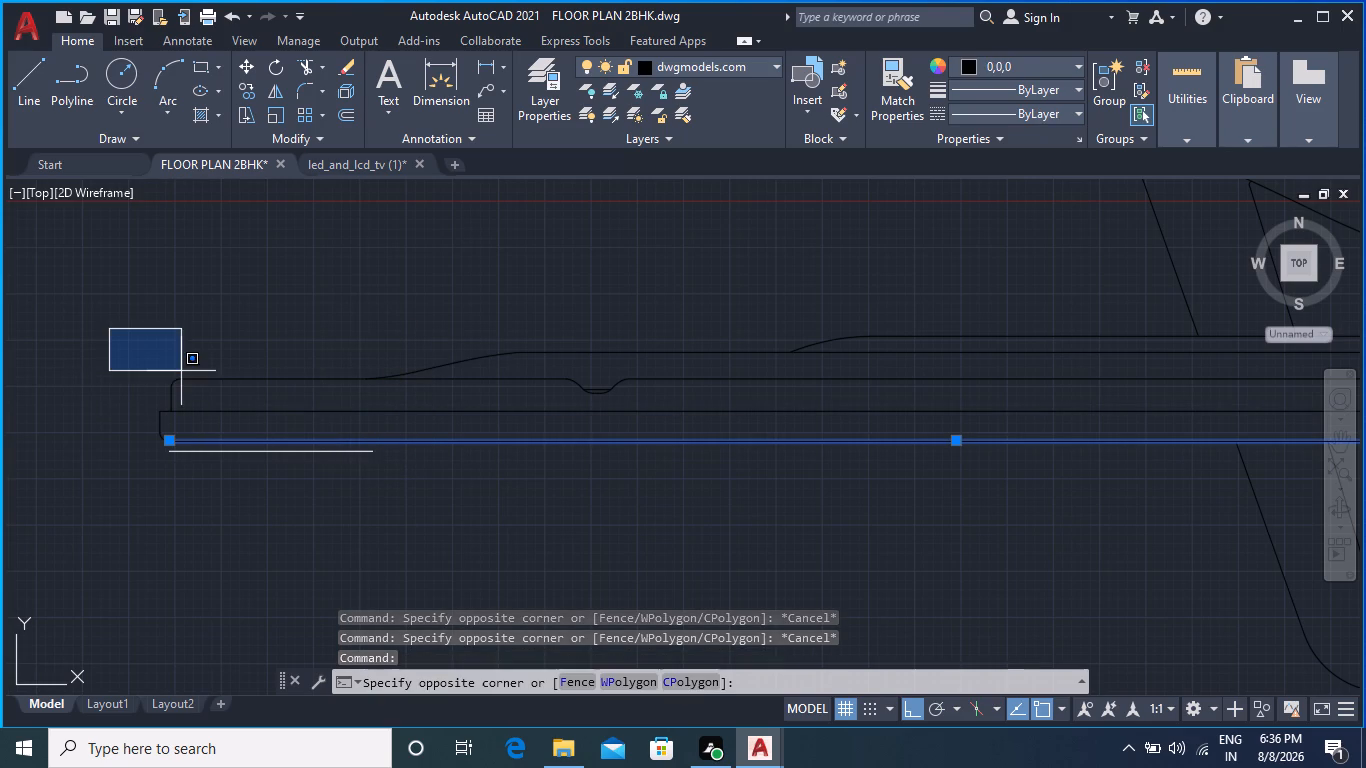
click(326, 448)
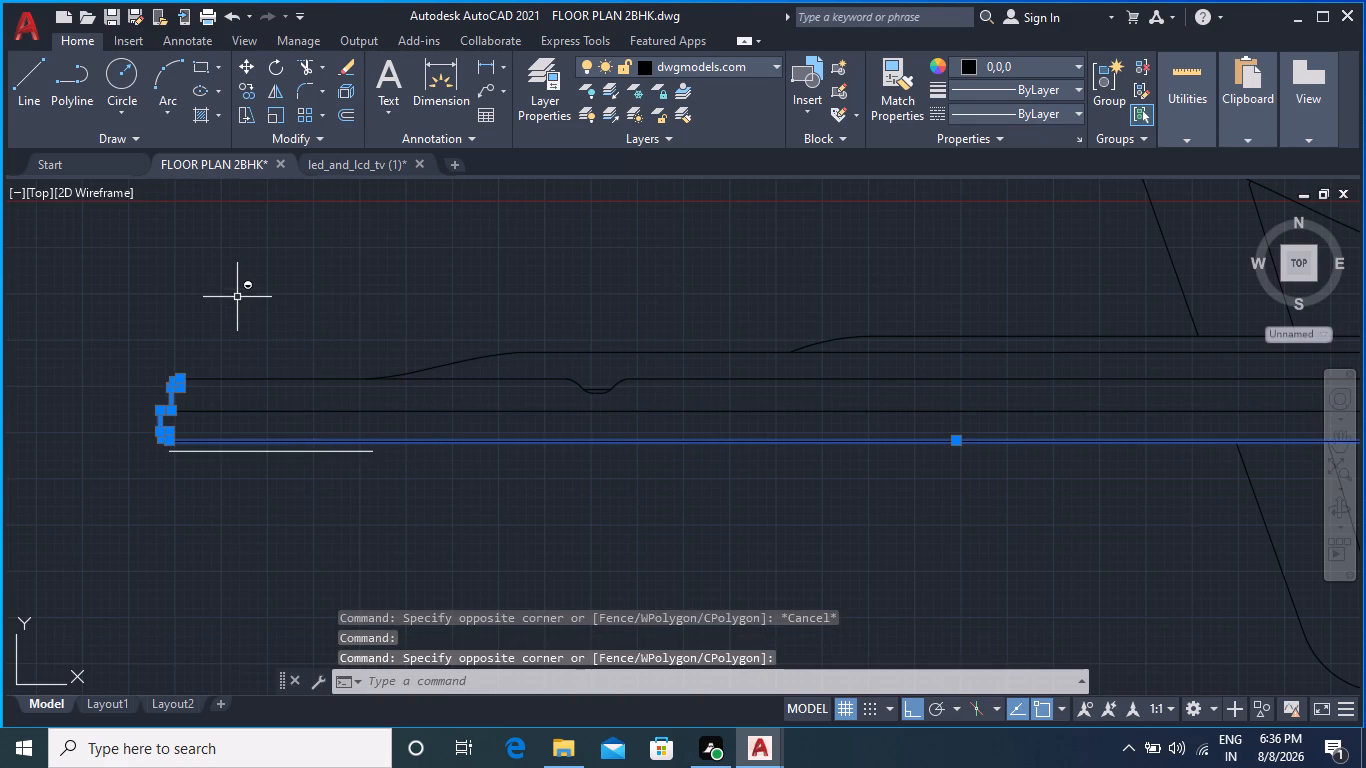
click(237, 297)
click(514, 423)
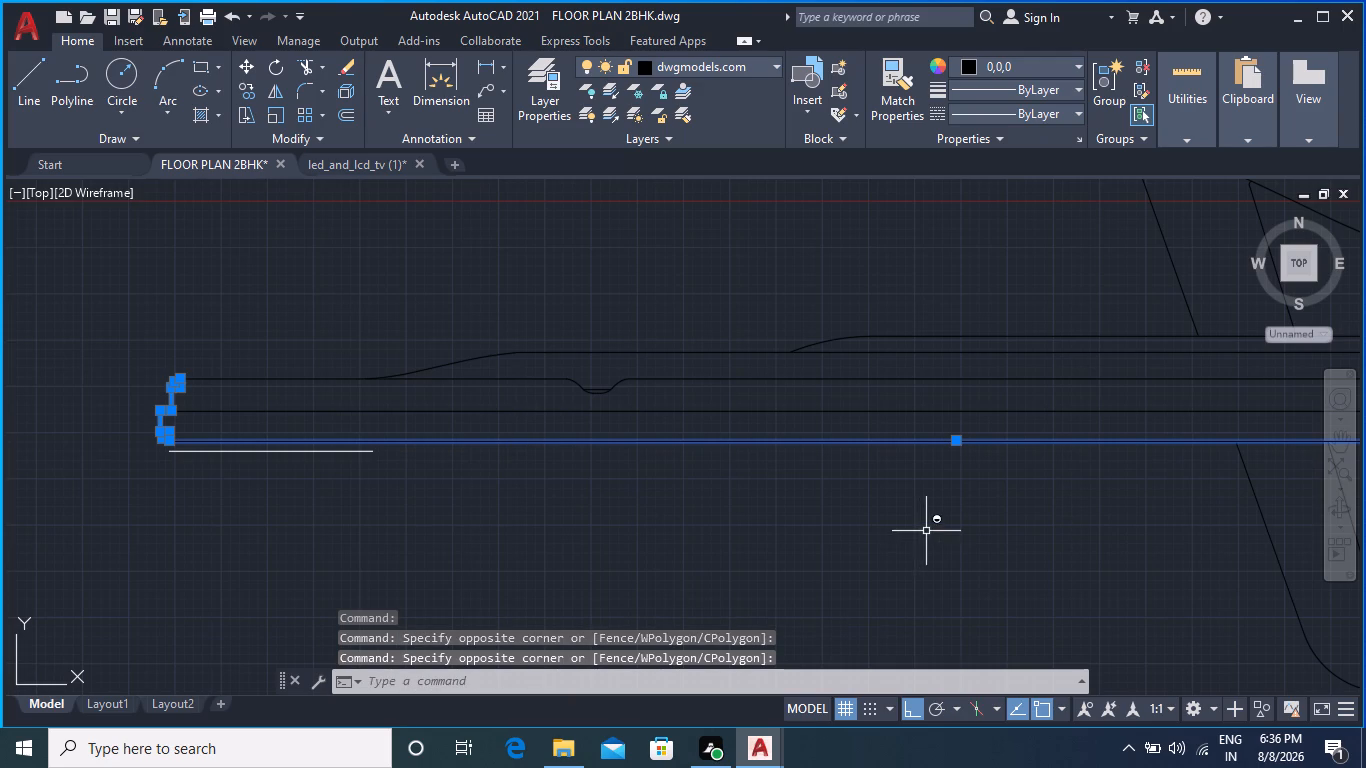
click(926, 530)
click(435, 259)
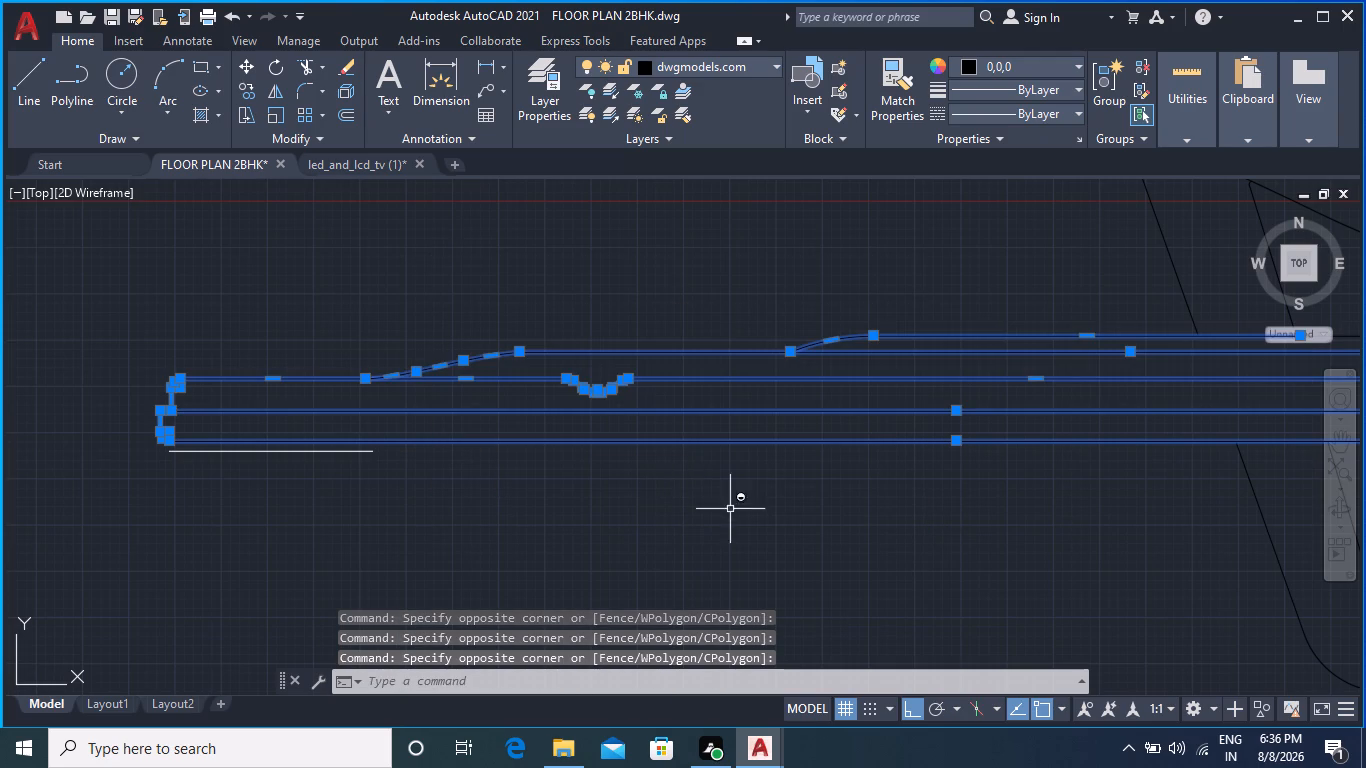
scroll(742, 517, down, 1)
middle_drag(786, 533, 528, 443)
scroll(587, 436, down, 1)
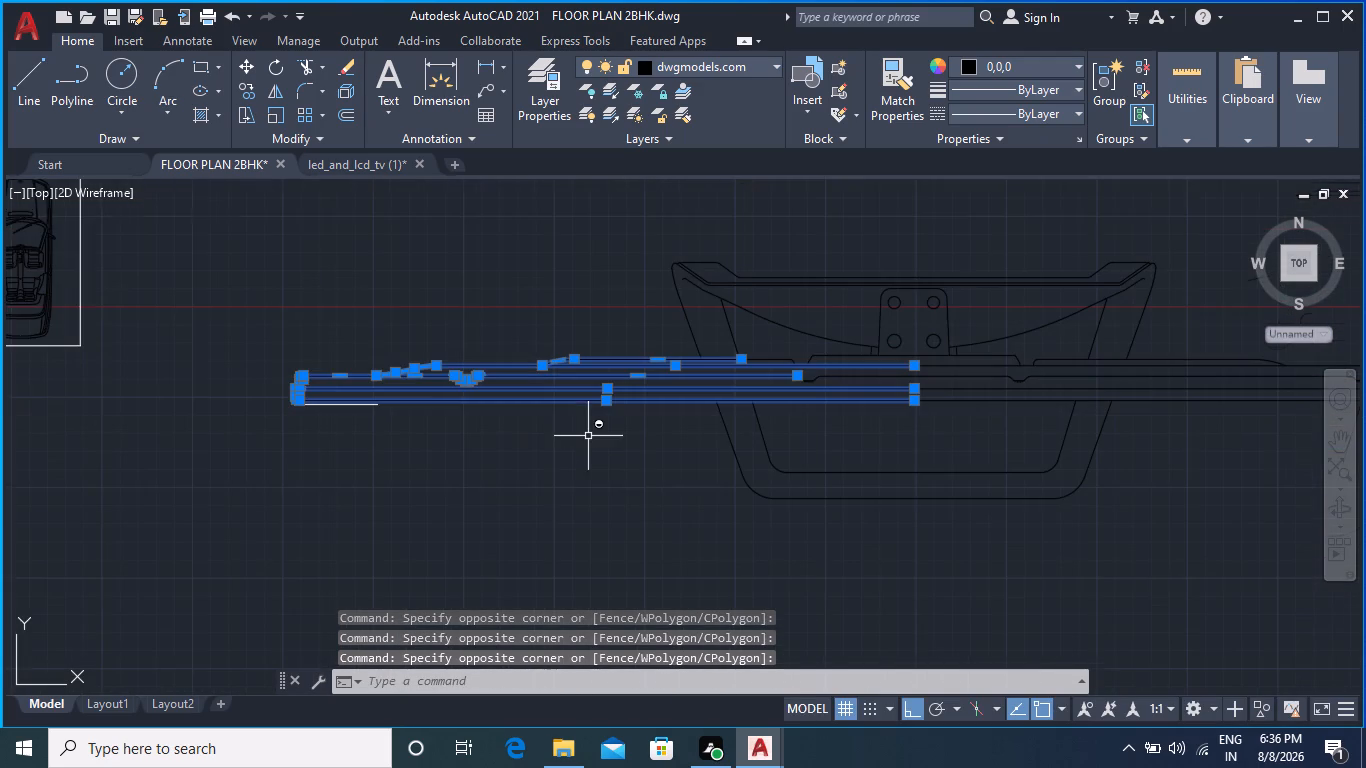
click(505, 239)
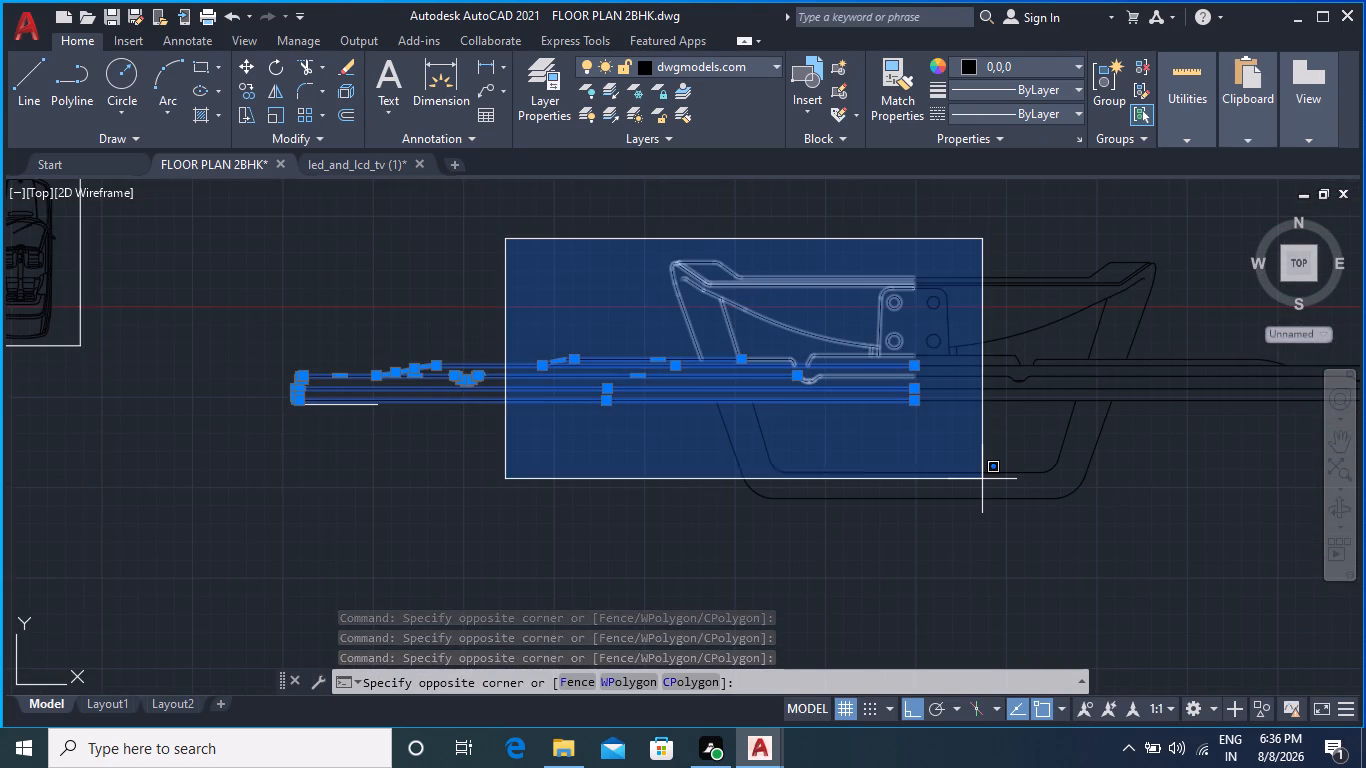
scroll(1280, 551, down, 1)
middle_drag(1280, 551, 923, 530)
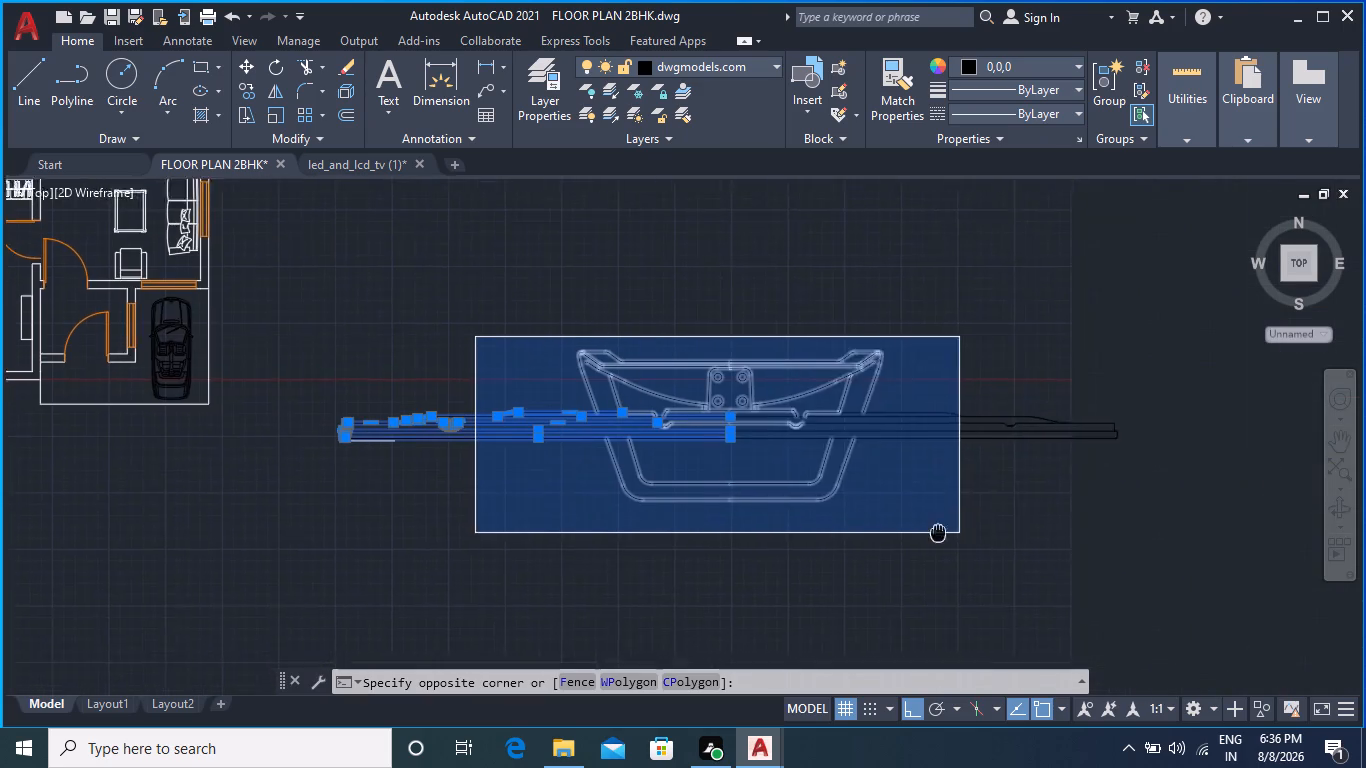
middle_drag(923, 530, 885, 522)
middle_click(885, 522)
click(1090, 520)
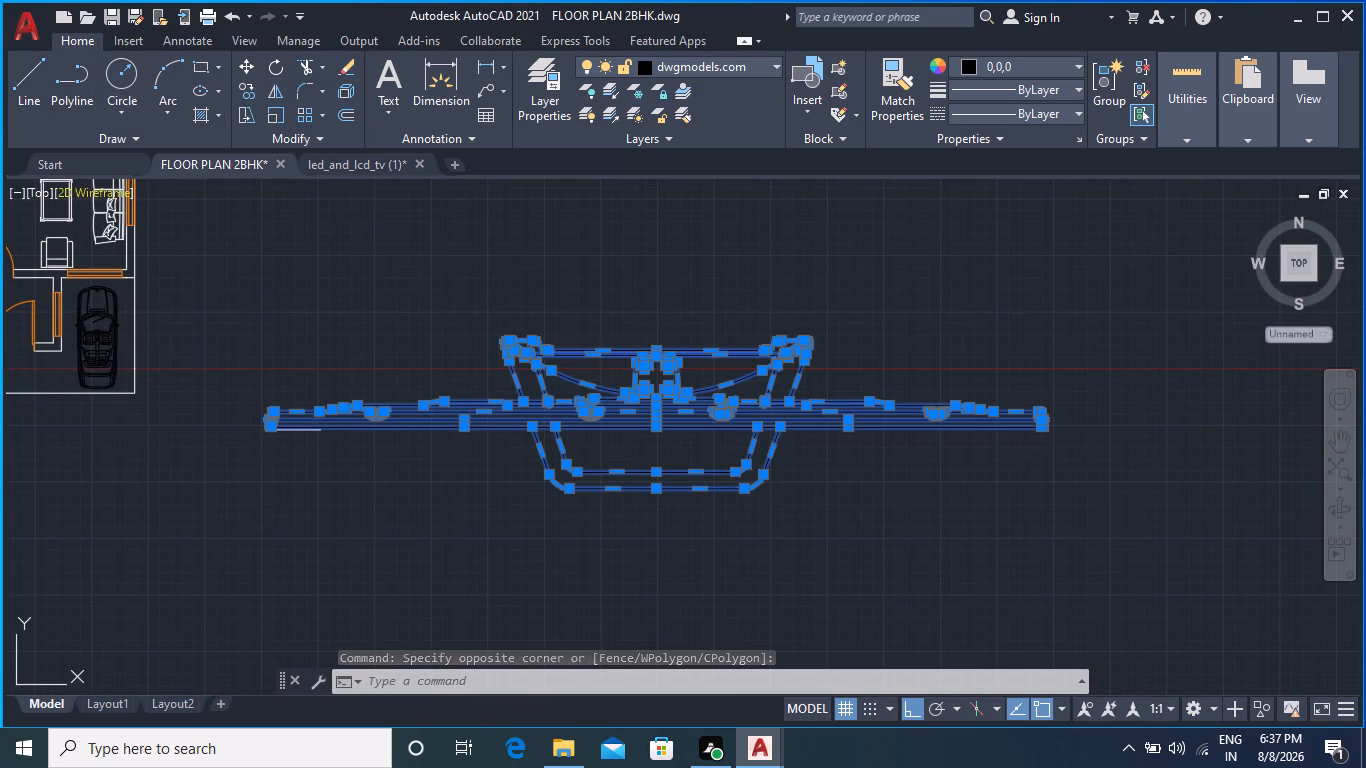
right_click(642, 408)
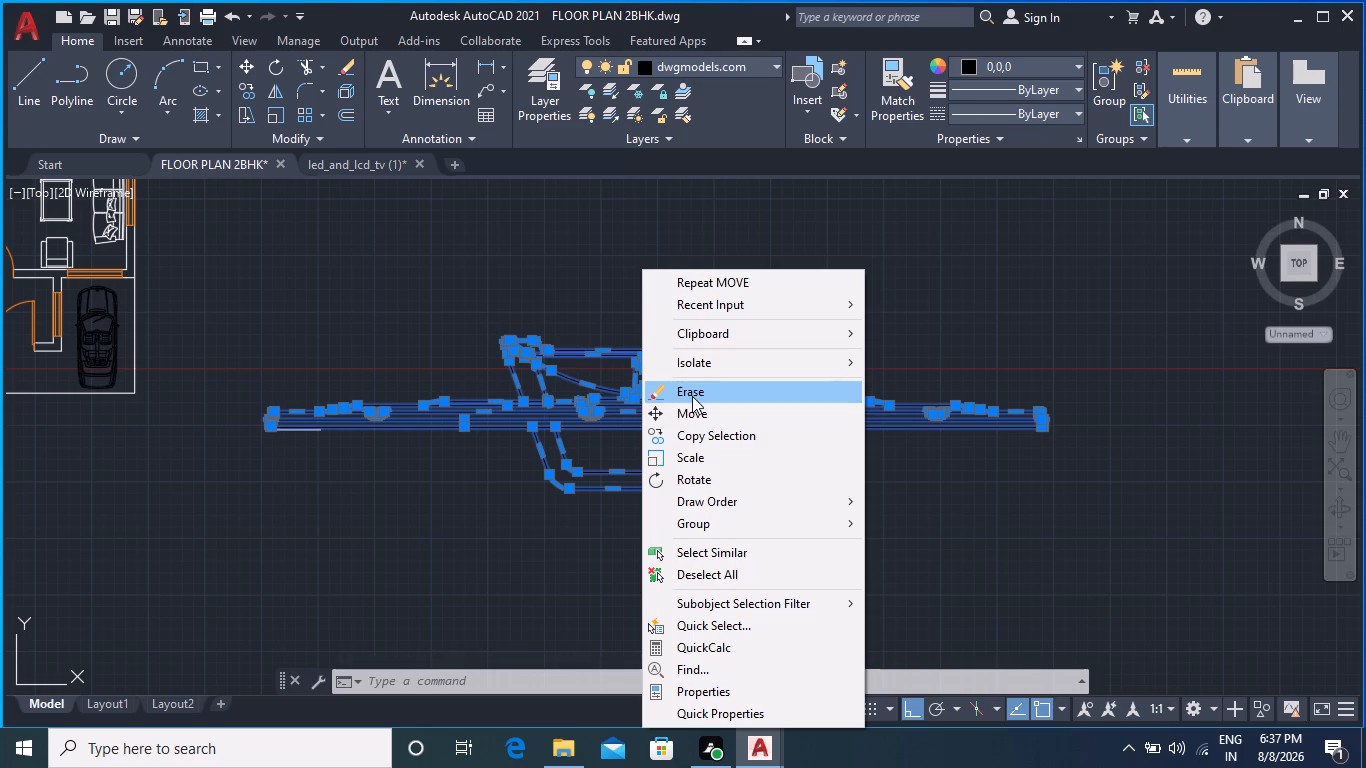
click(704, 461)
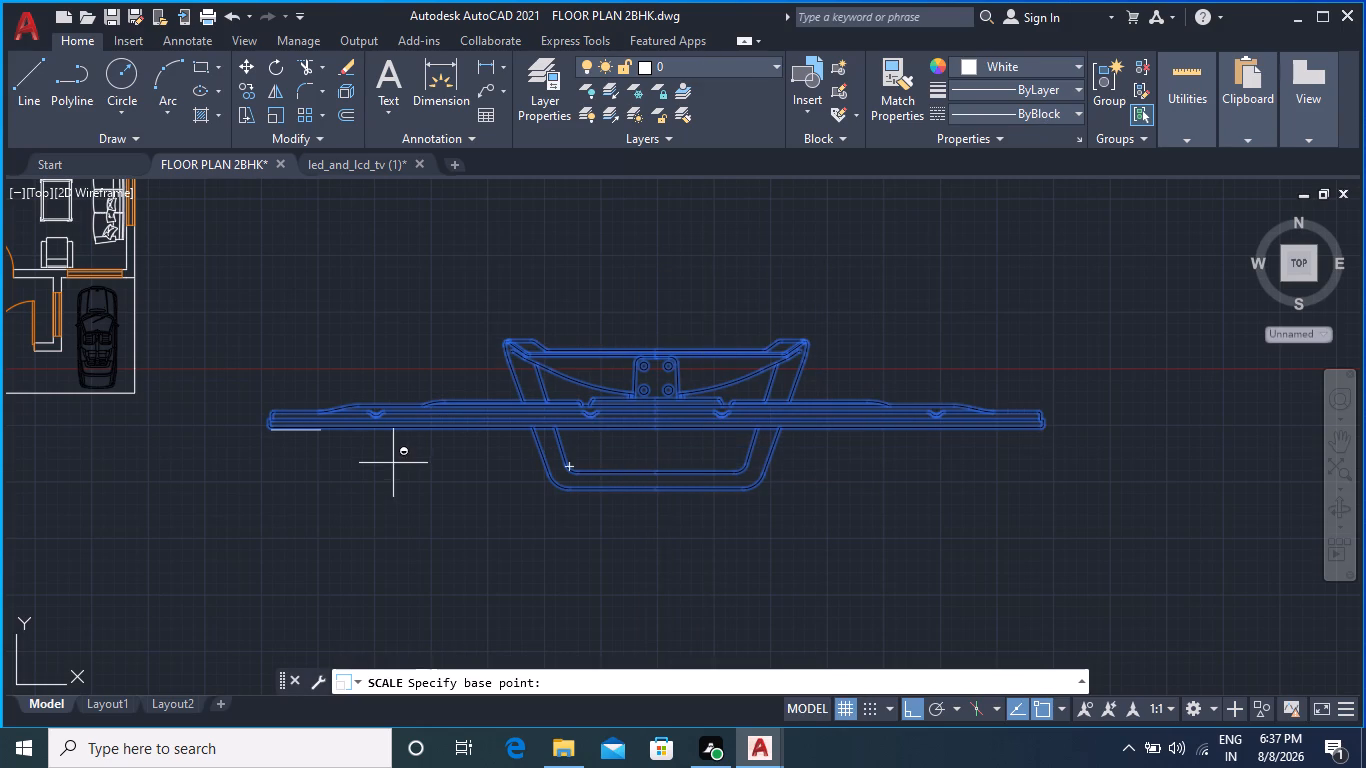
scroll(263, 433, up, 6)
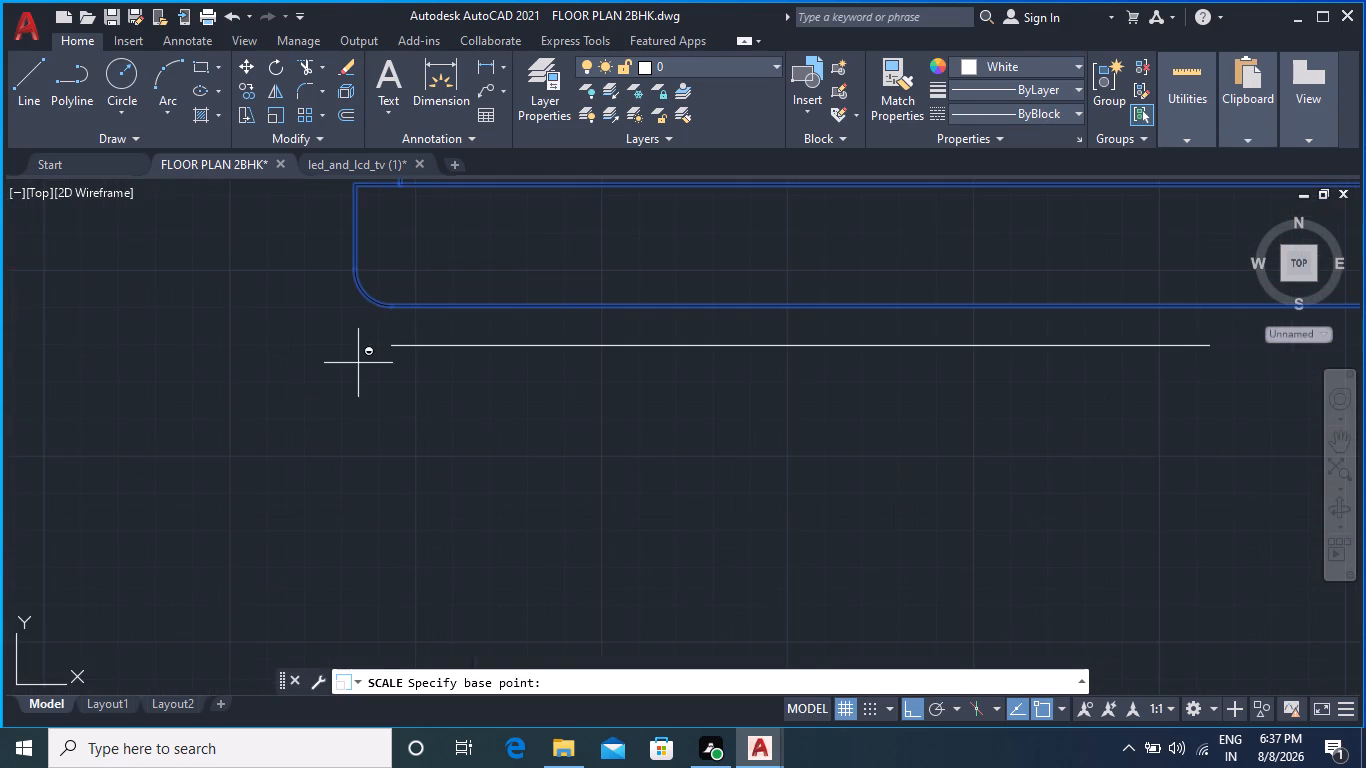
click(390, 308)
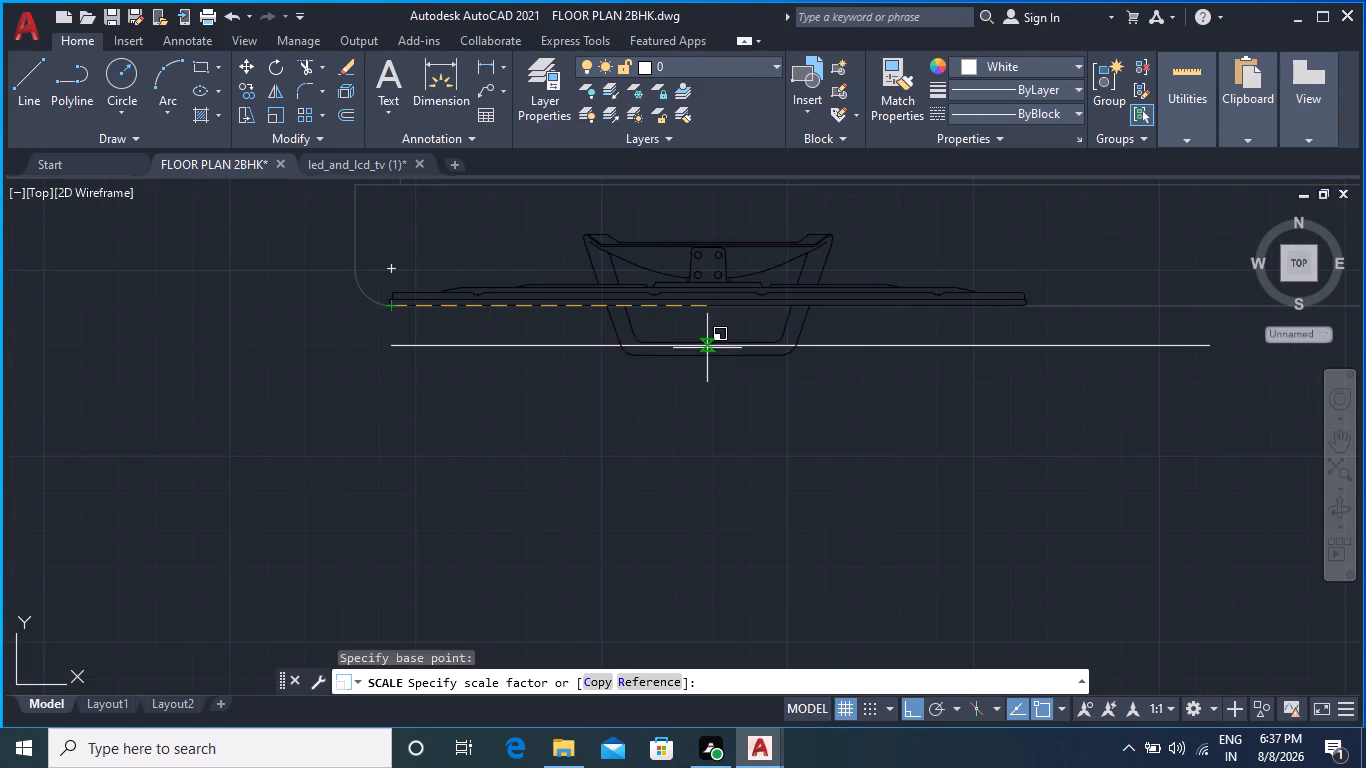
click(801, 364)
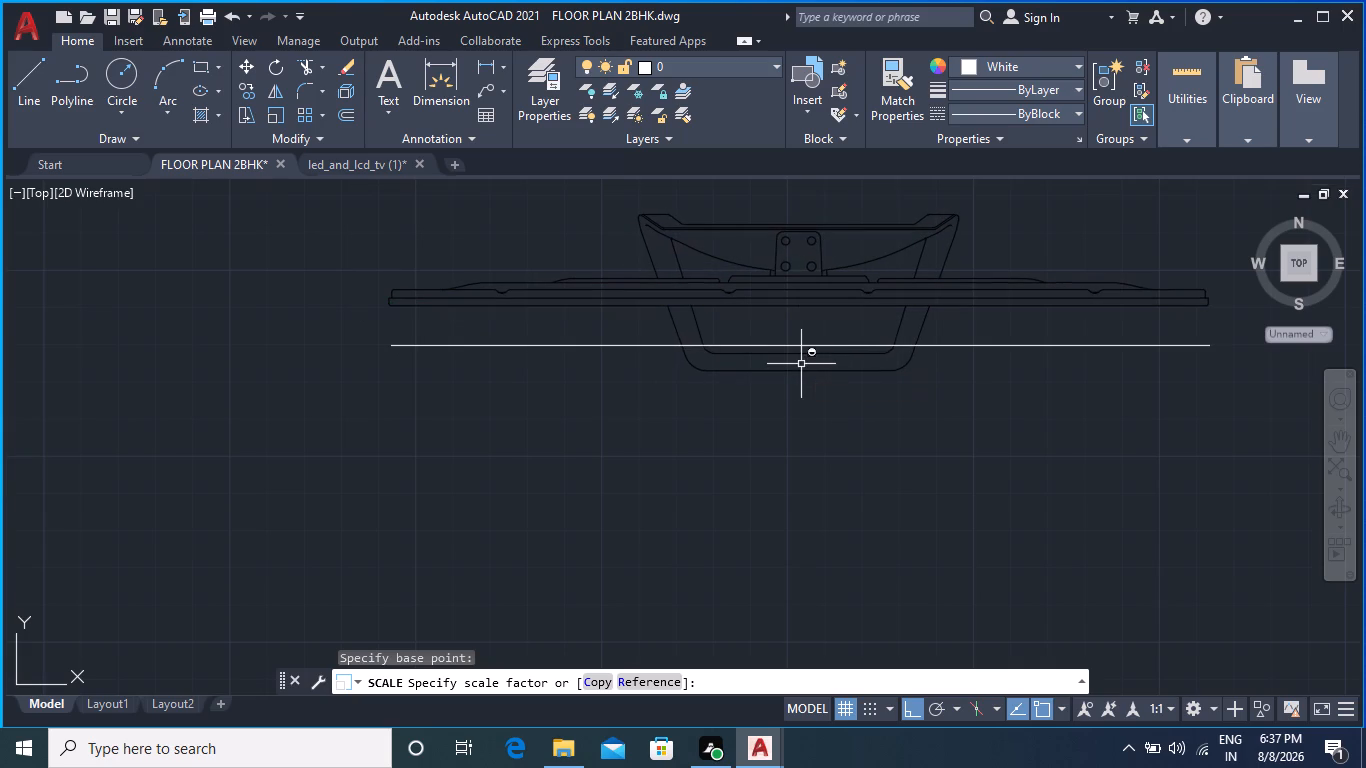
Delete the 55" reference line below the scaled television.
middle_drag(800, 436, 654, 475)
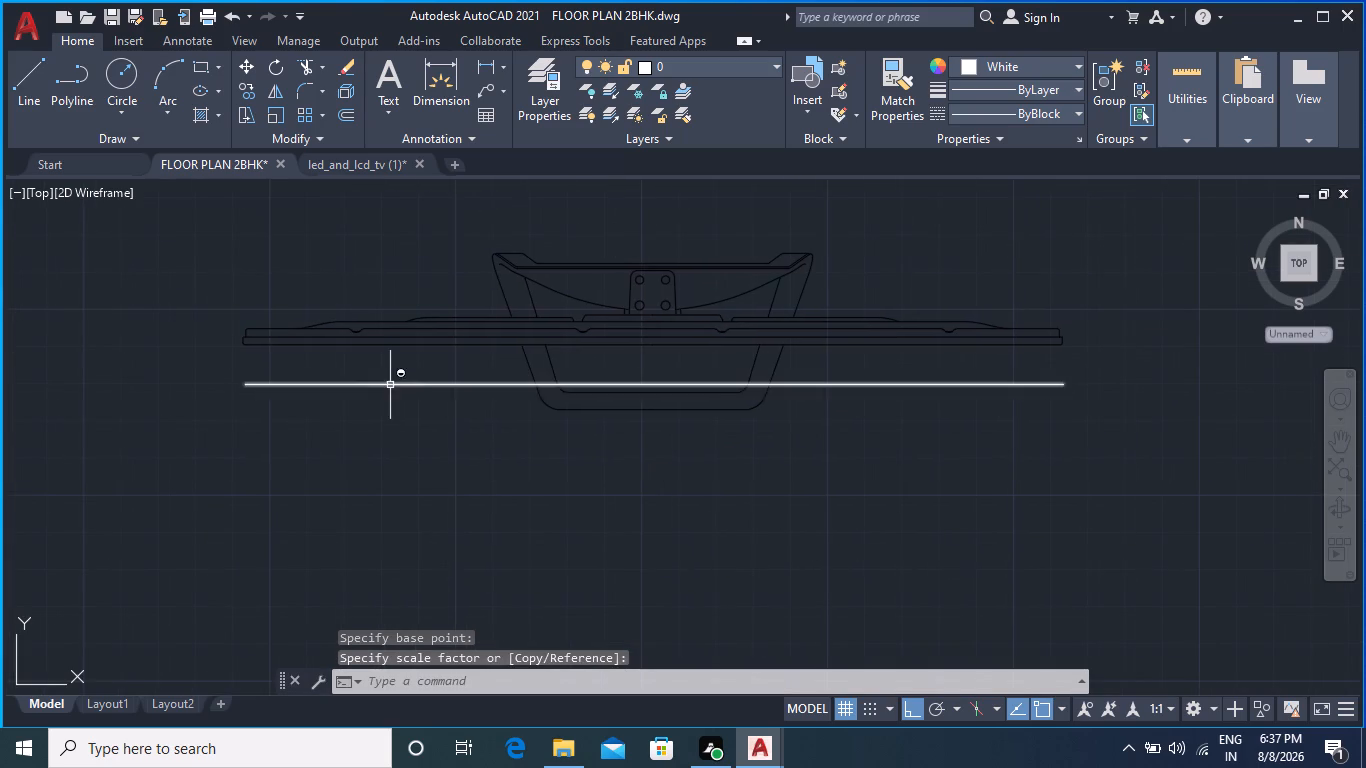
click(398, 385)
key(Delete)
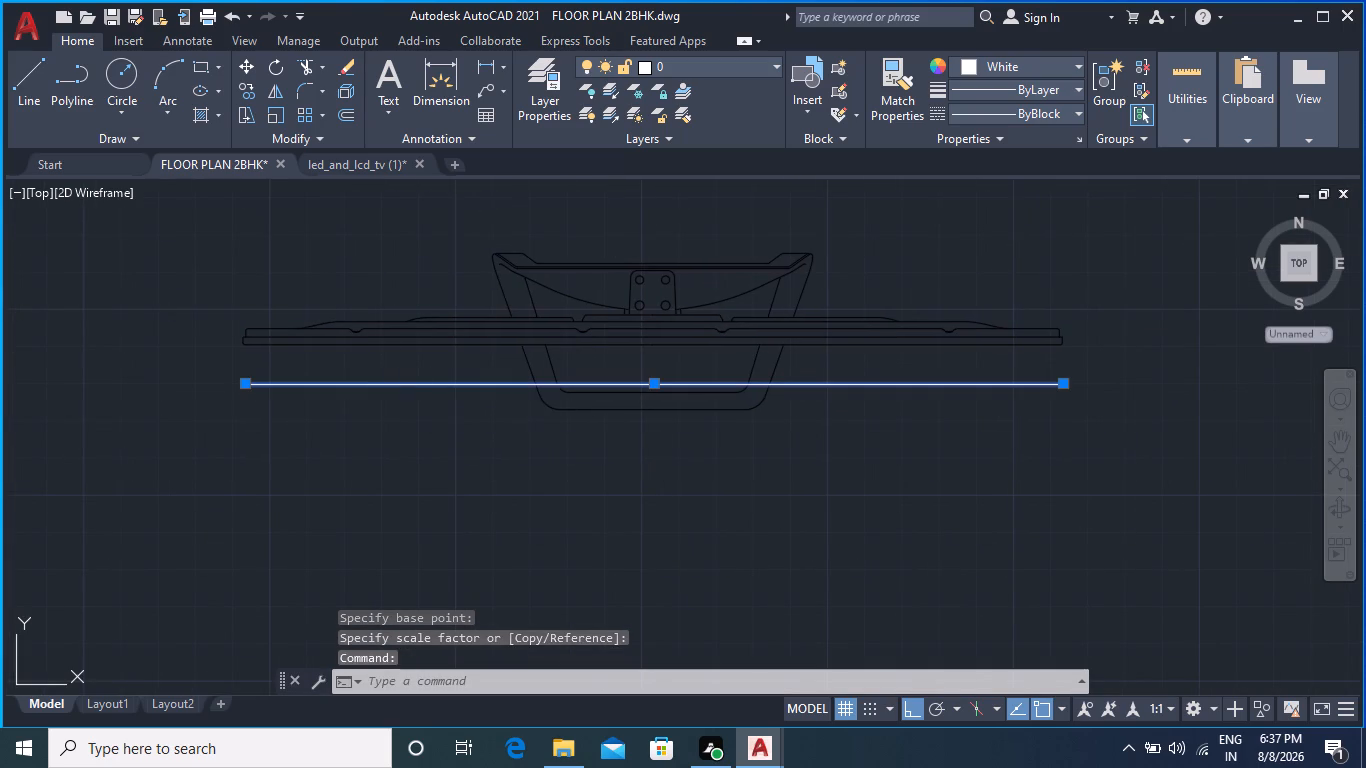
Group all the lines of the scaled television into a single object.
click(1145, 513)
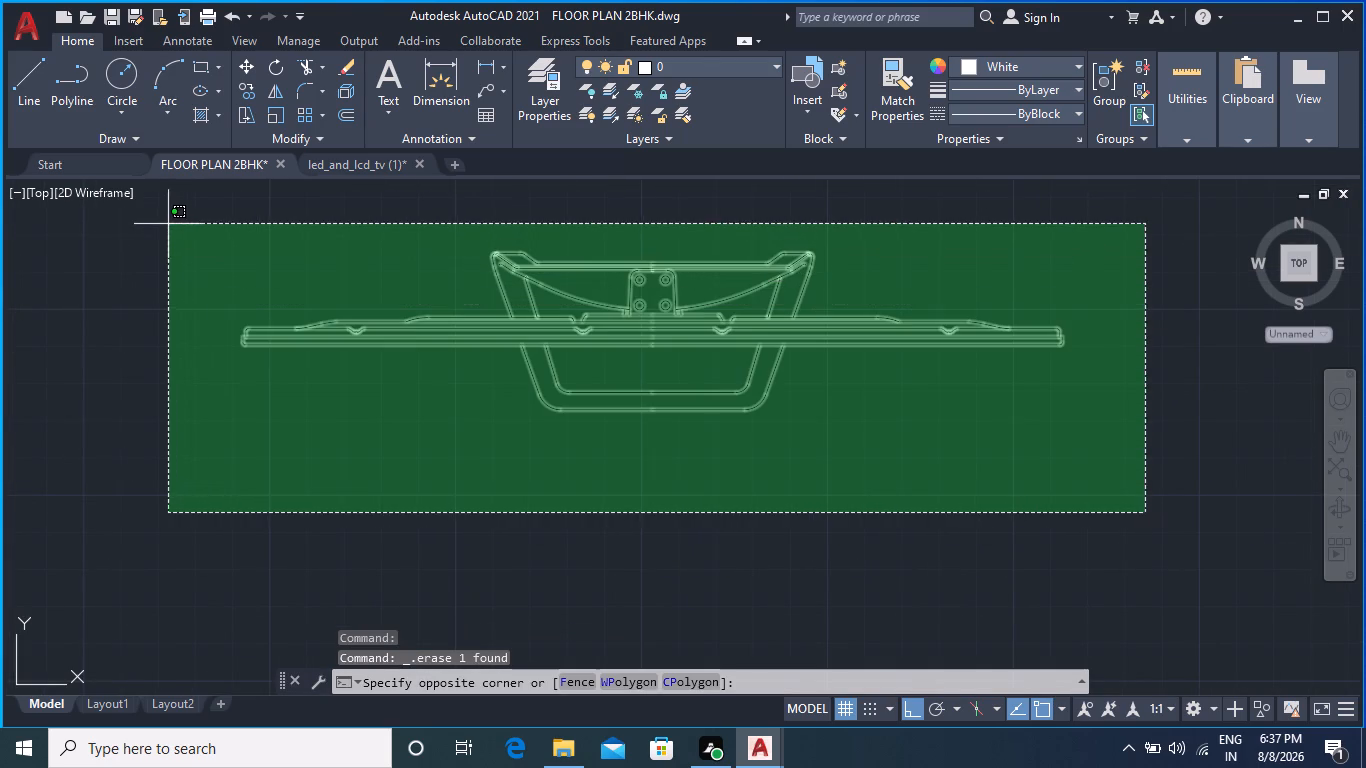
click(166, 221)
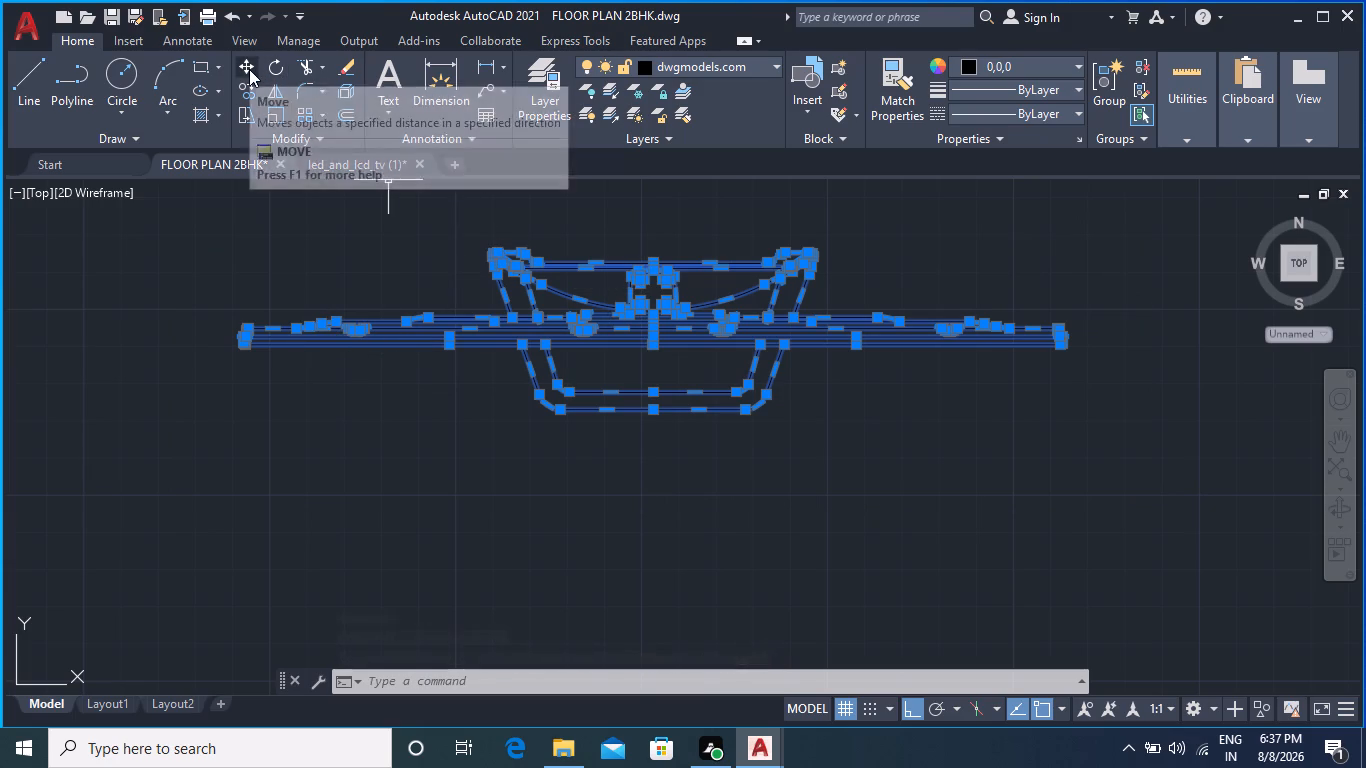
right_click(599, 330)
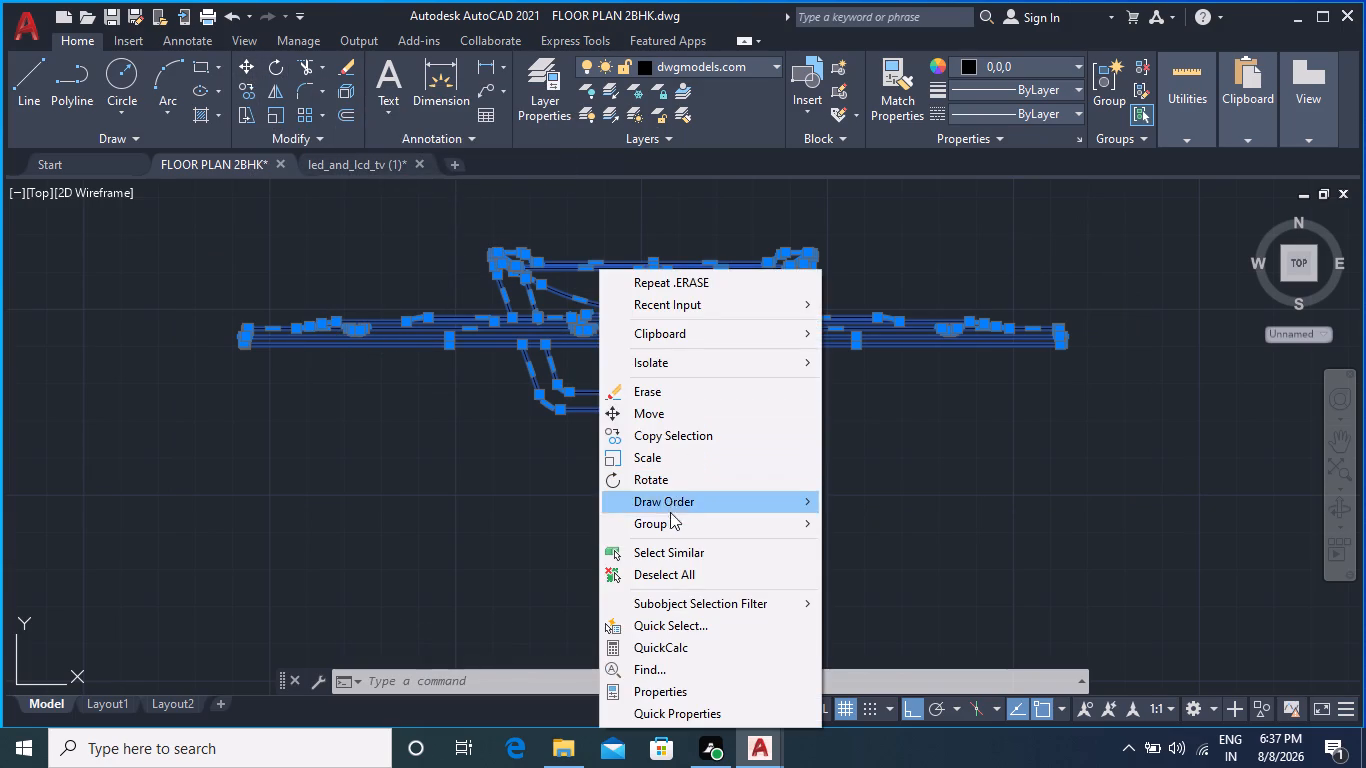
click(669, 522)
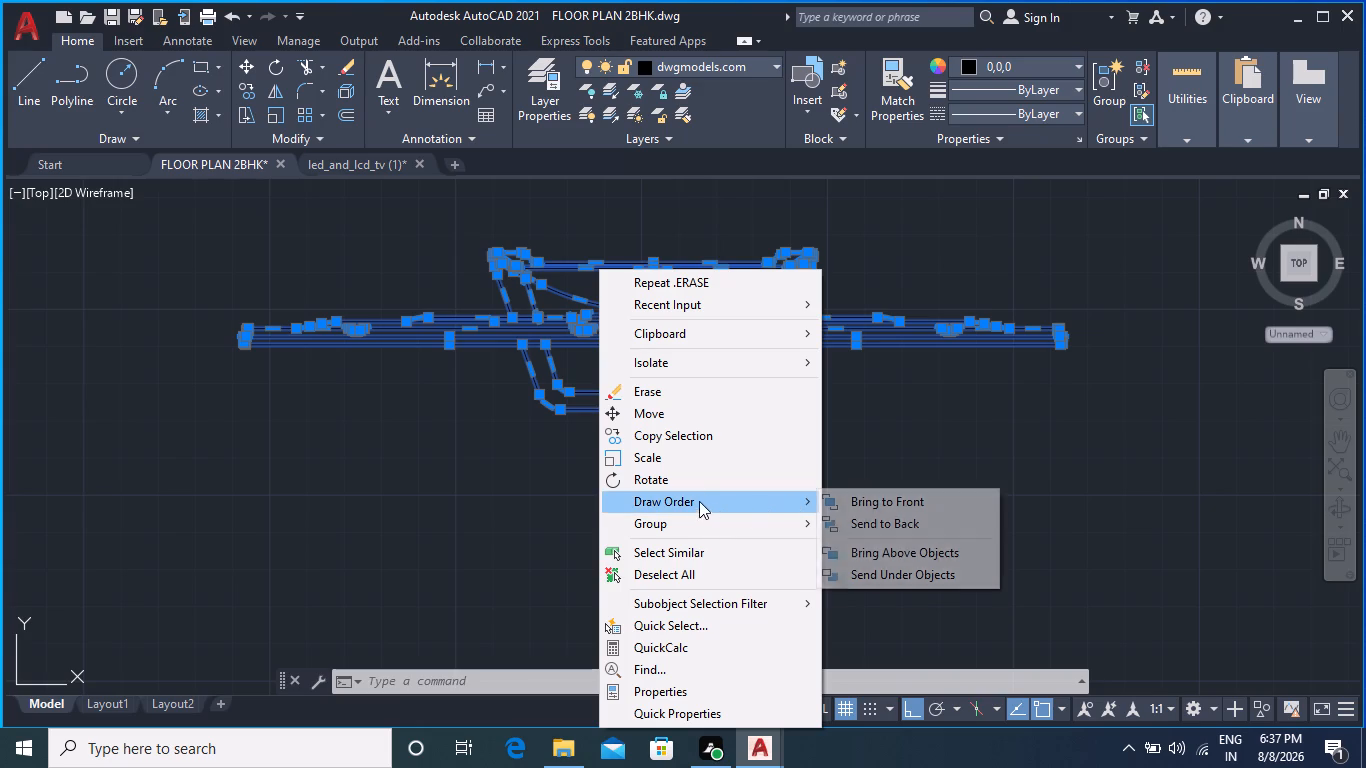
click(702, 525)
click(875, 519)
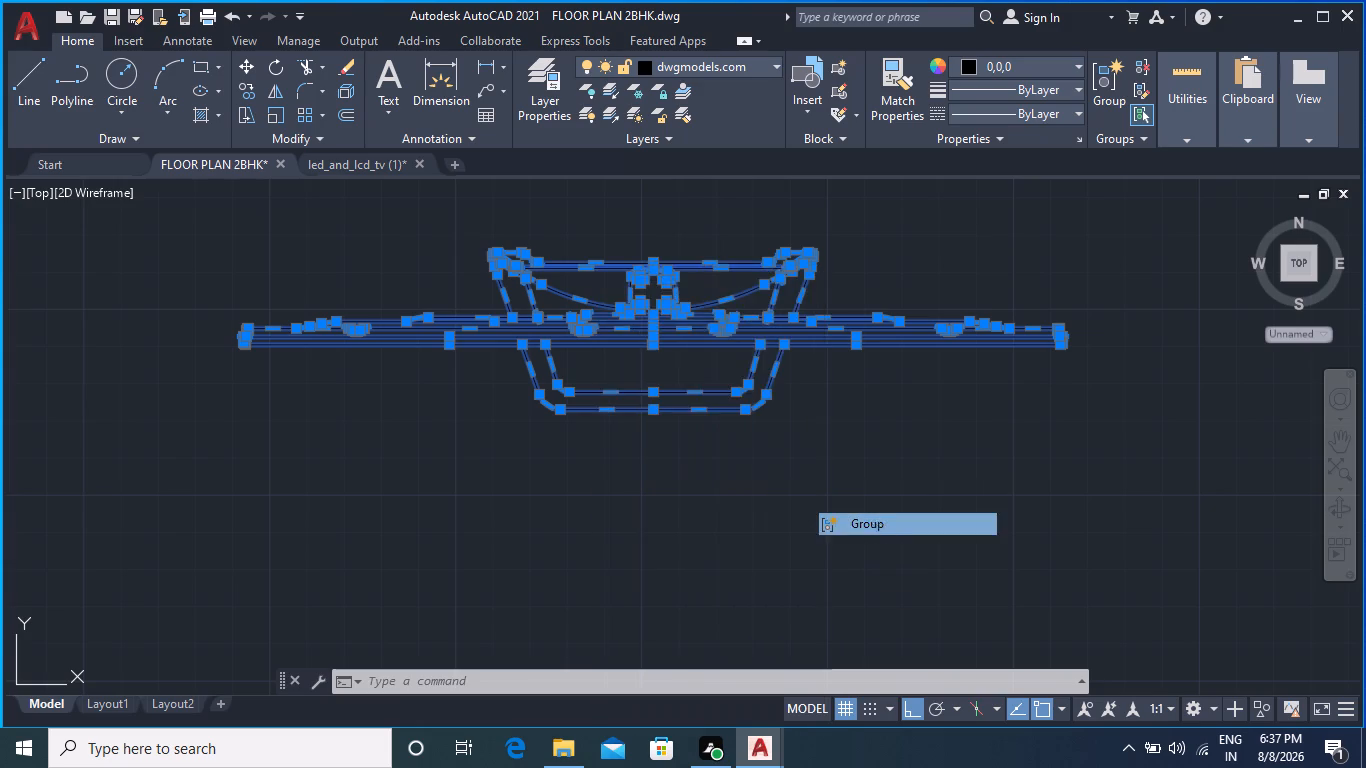
Rotate the grouped television 90° clockwise about the east end of its bottom edge so the screen faces west.
click(207, 260)
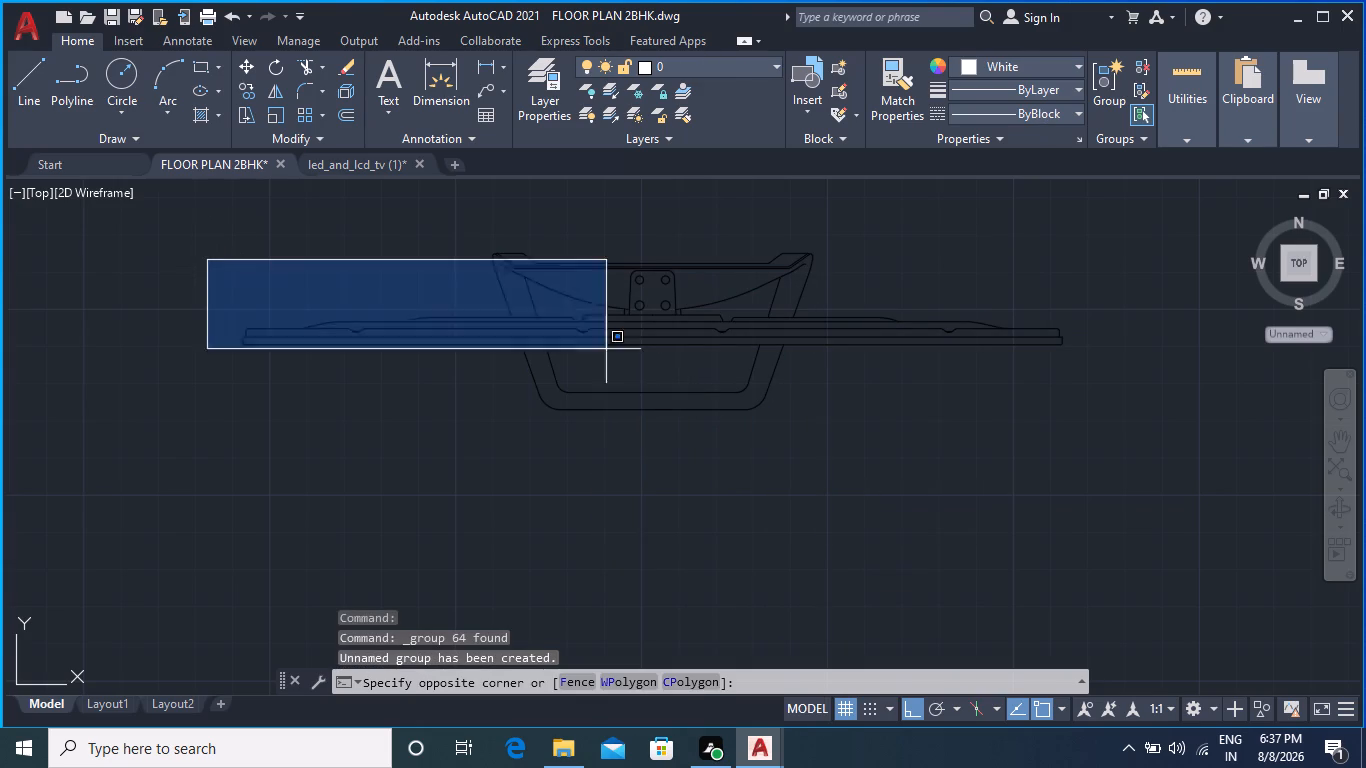
click(1263, 428)
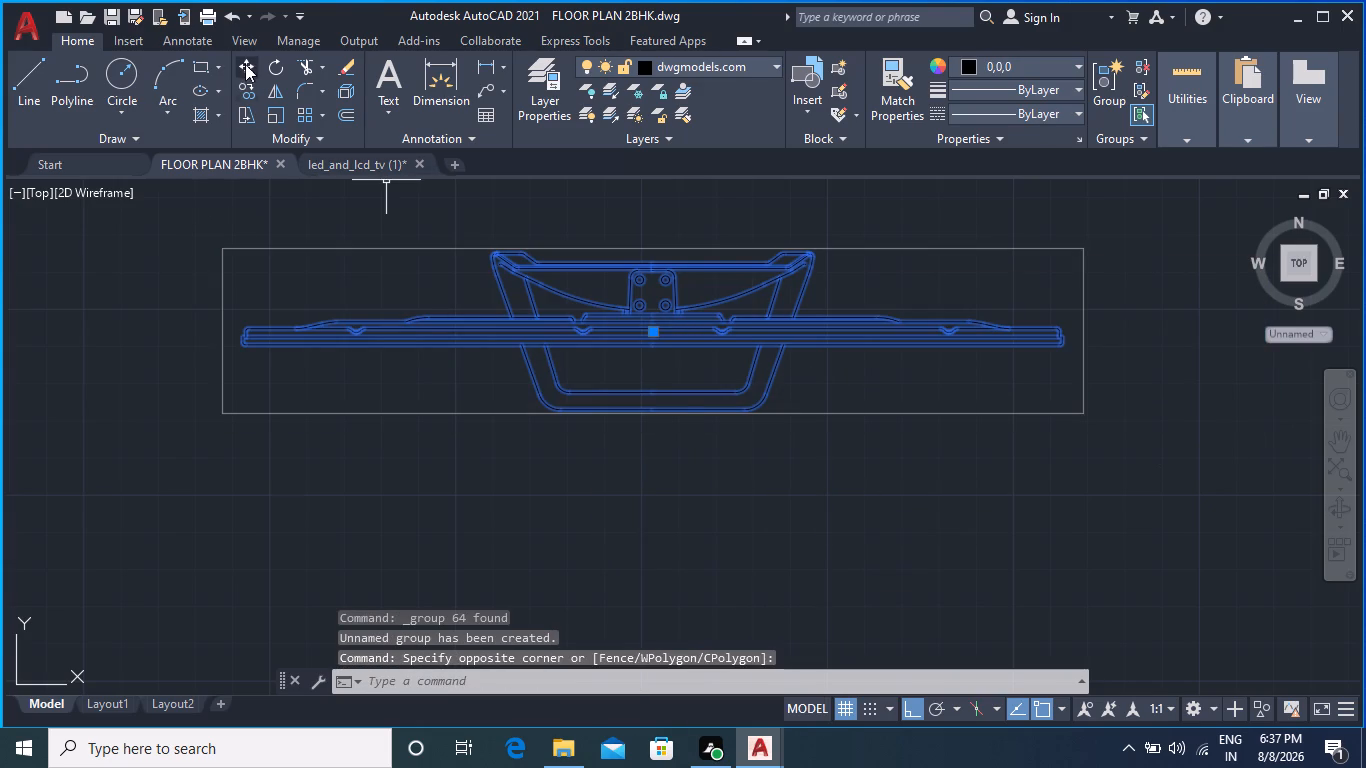
click(267, 65)
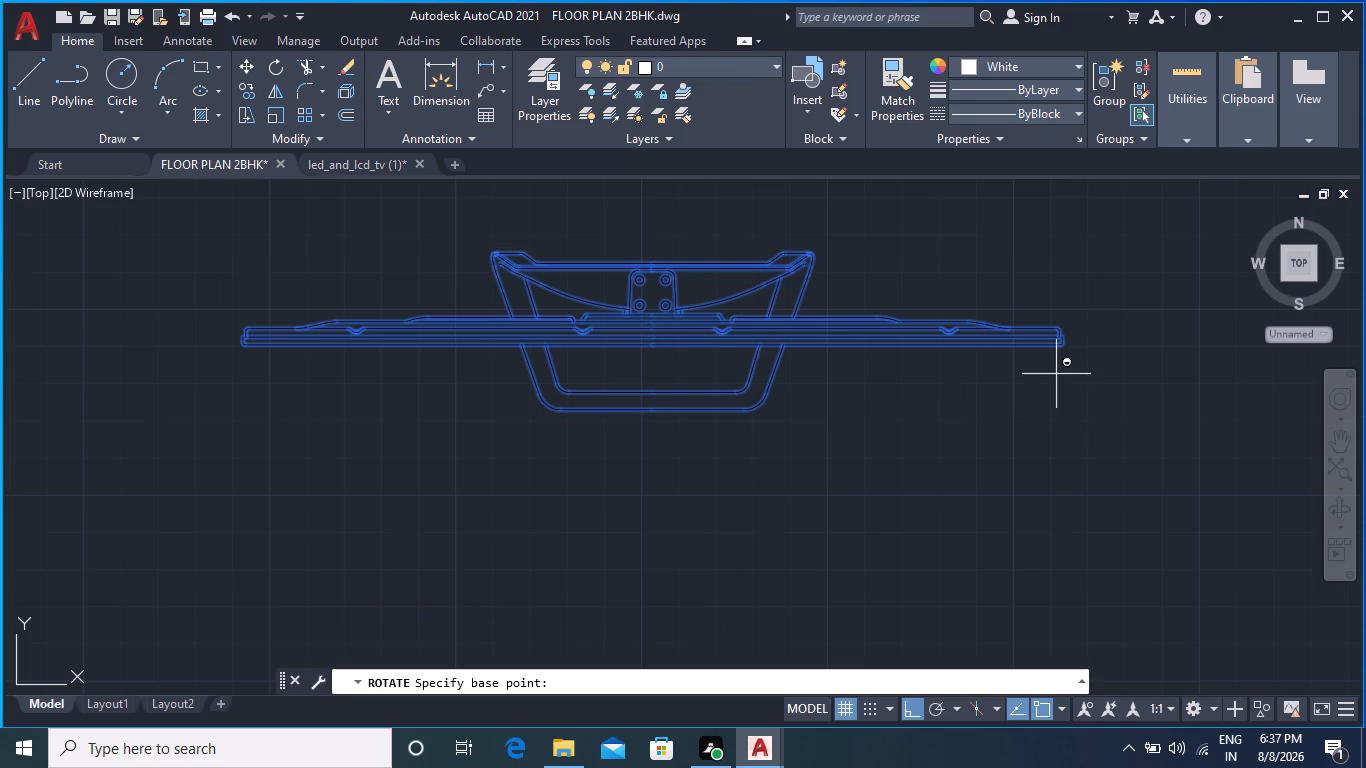
click(1063, 352)
click(999, 491)
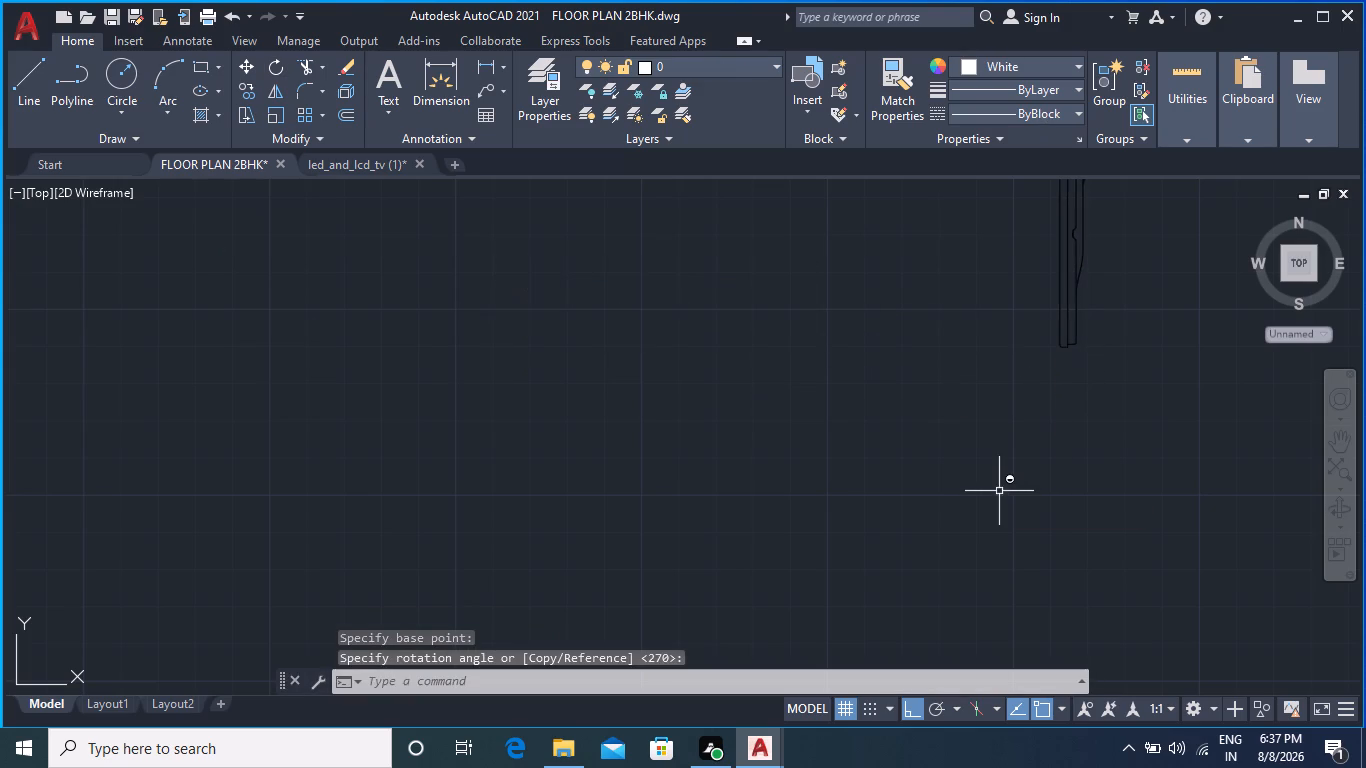
Move the grouped television from its middle onto the southwest bedroom's television unit, with ortho off, centring it roughly within the unit.
scroll(1128, 449, down, 2)
middle_drag(1161, 426, 735, 548)
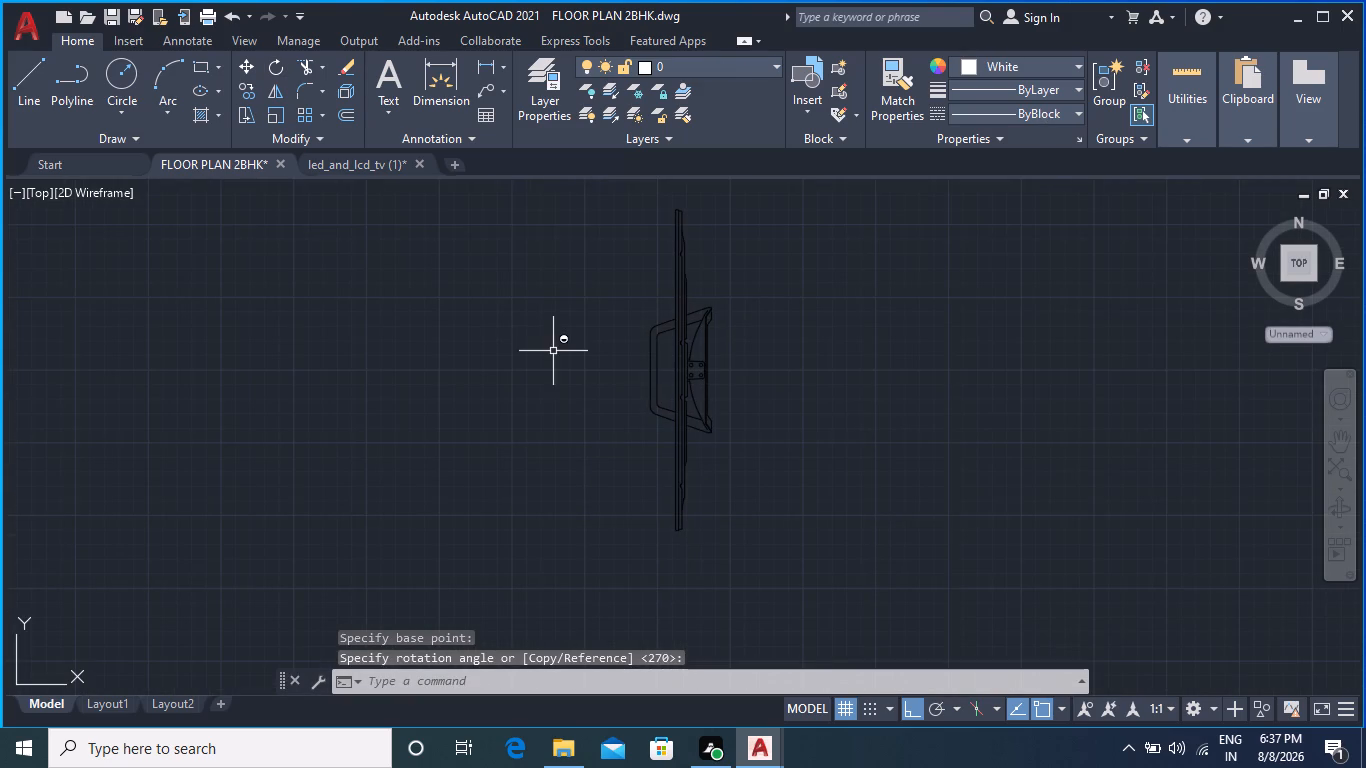
scroll(597, 322, down, 1)
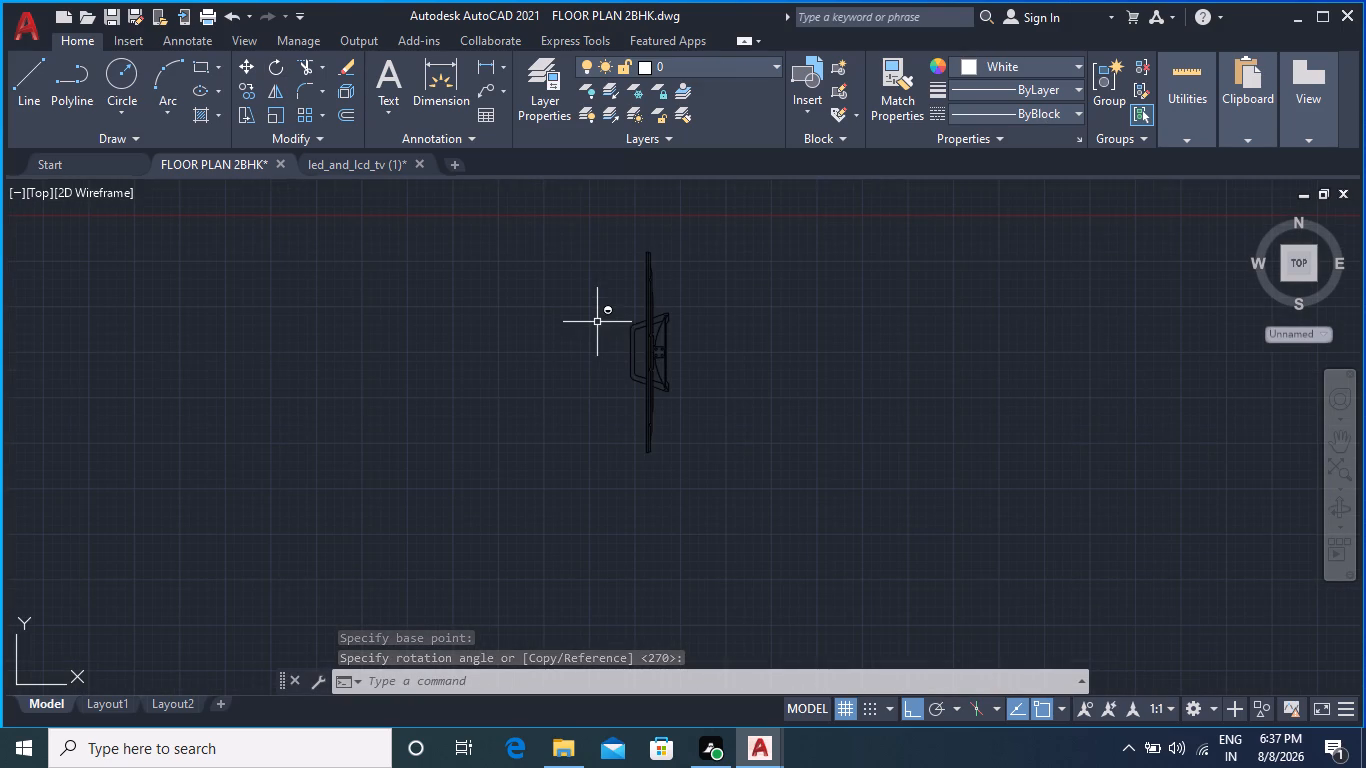
click(561, 227)
click(772, 575)
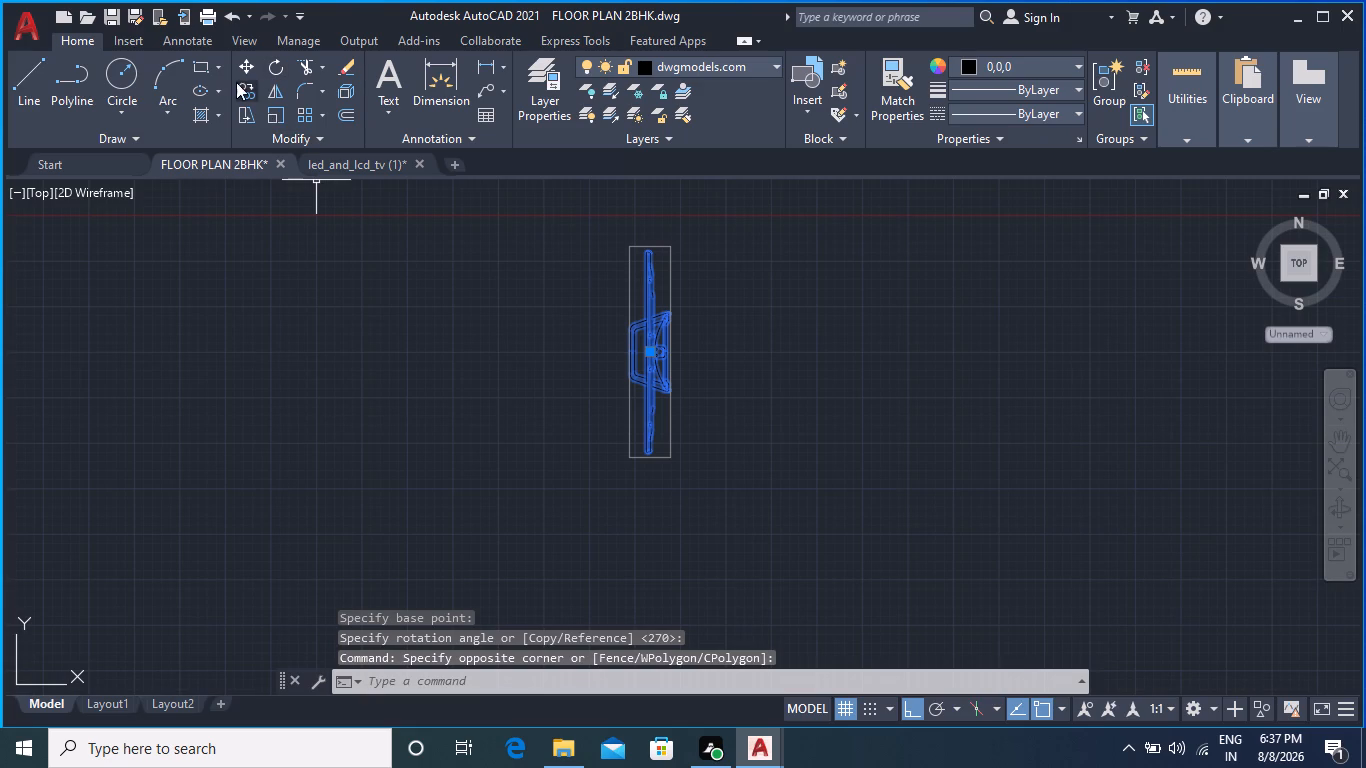
click(244, 66)
scroll(668, 510, up, 3)
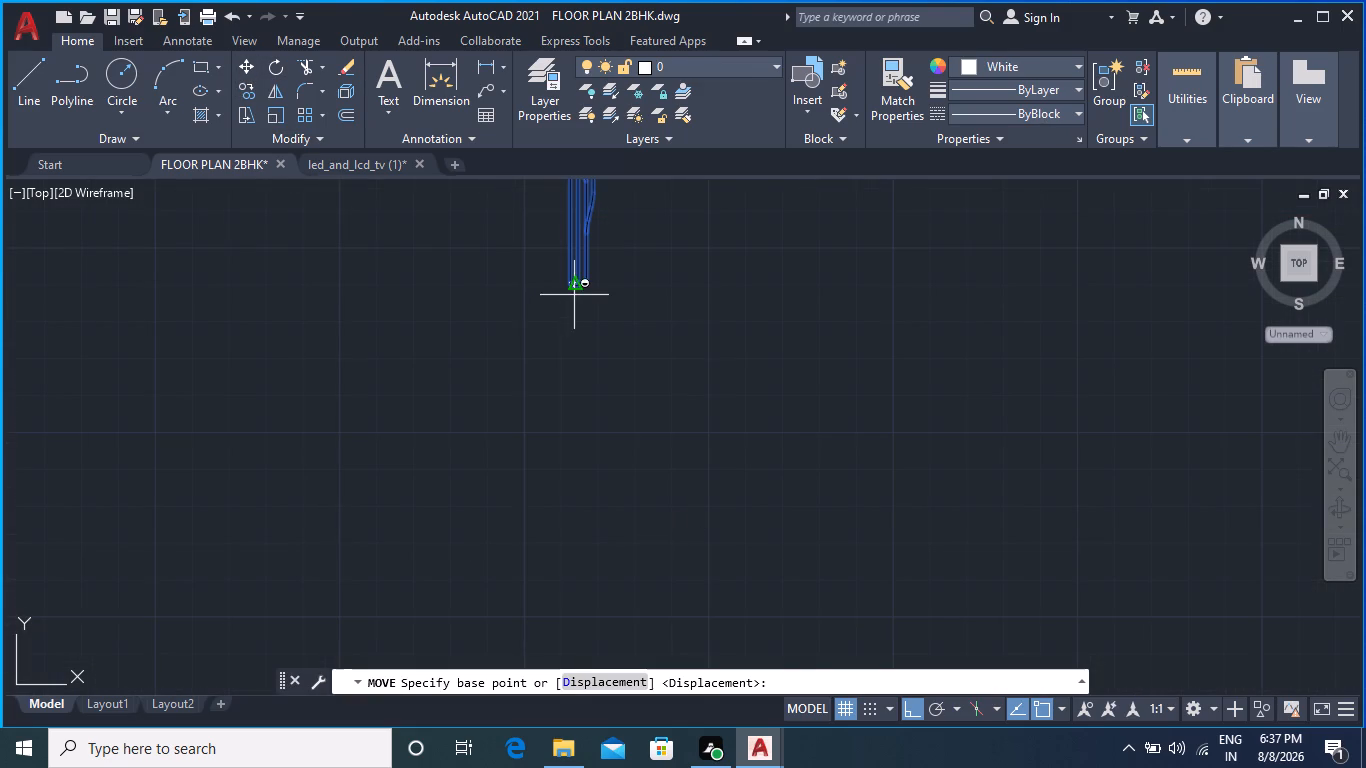
scroll(581, 297, up, 2)
middle_drag(653, 460, 756, 743)
scroll(659, 263, down, 2)
middle_drag(725, 308, 717, 291)
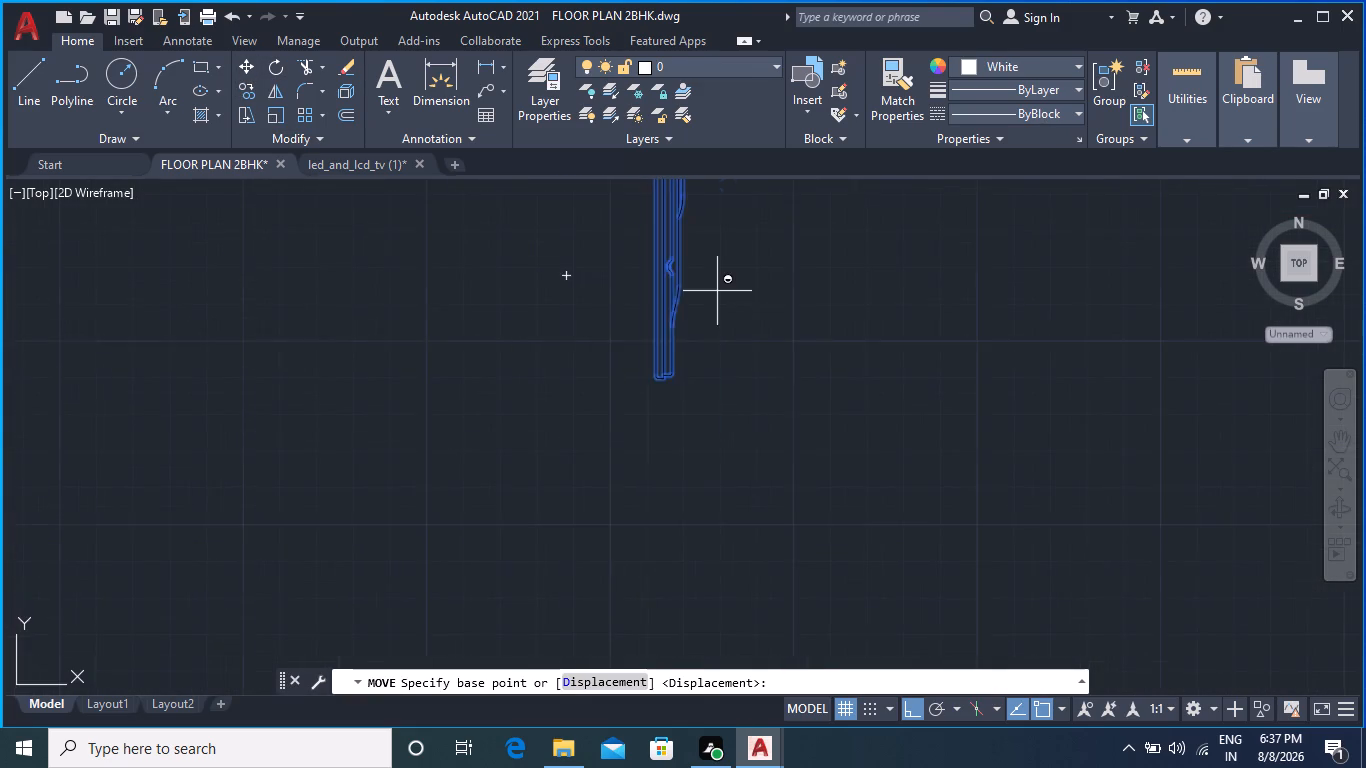
middle_drag(717, 291, 791, 520)
middle_drag(718, 293, 735, 489)
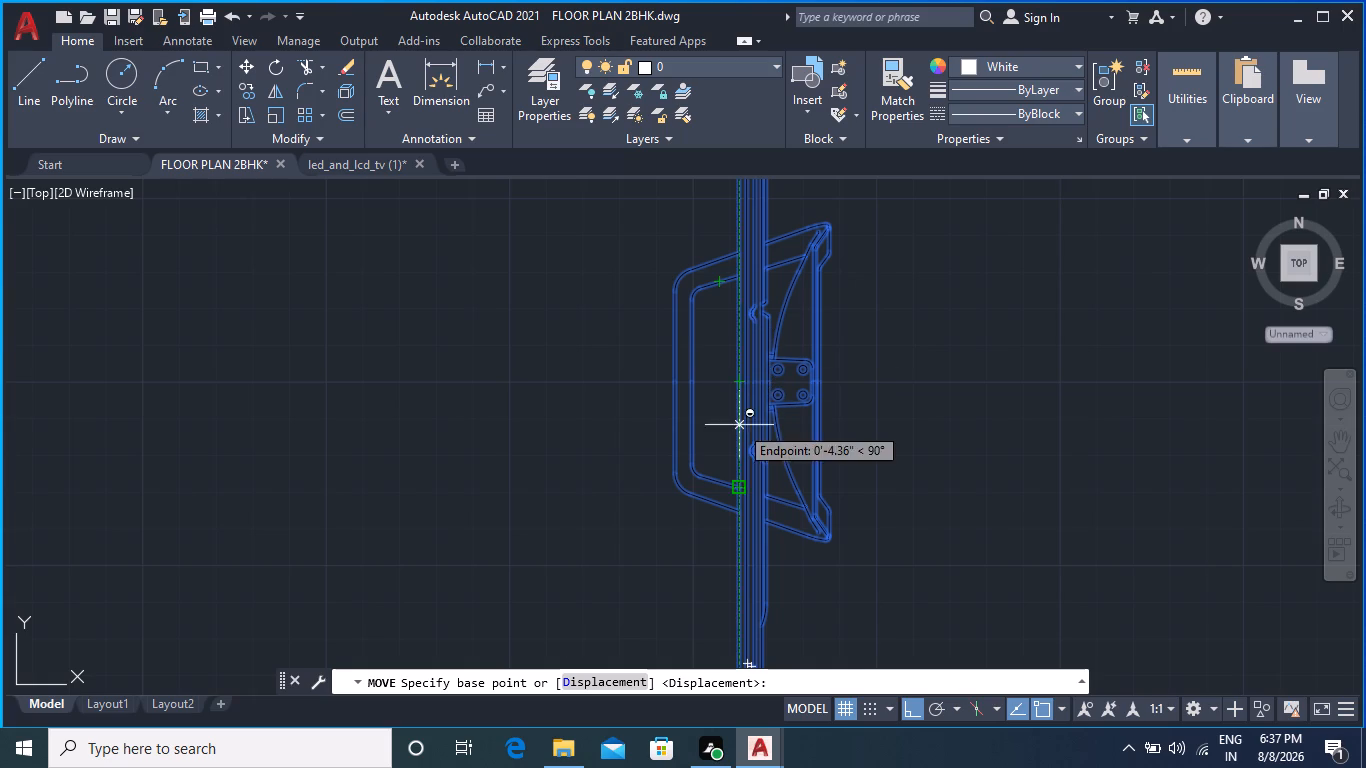
scroll(742, 453, down, 2)
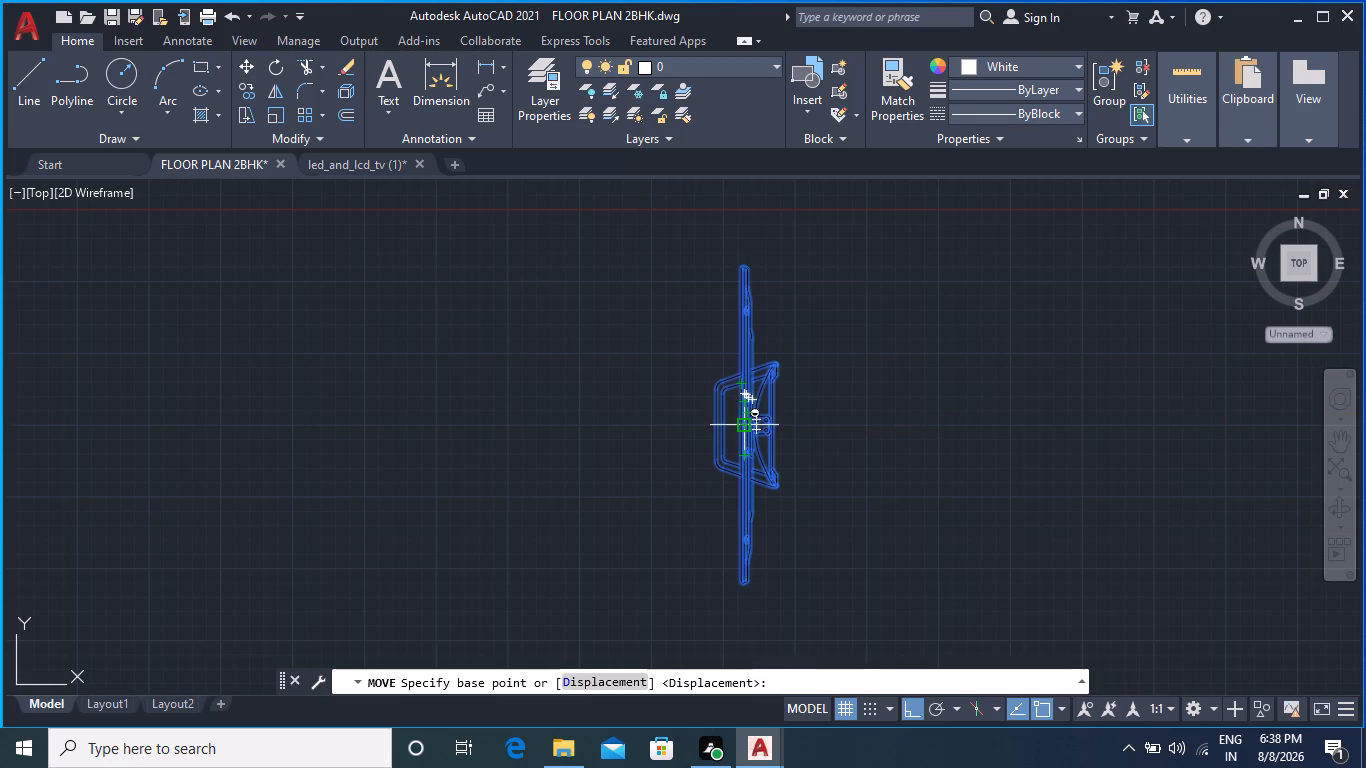
scroll(745, 433, up, 1)
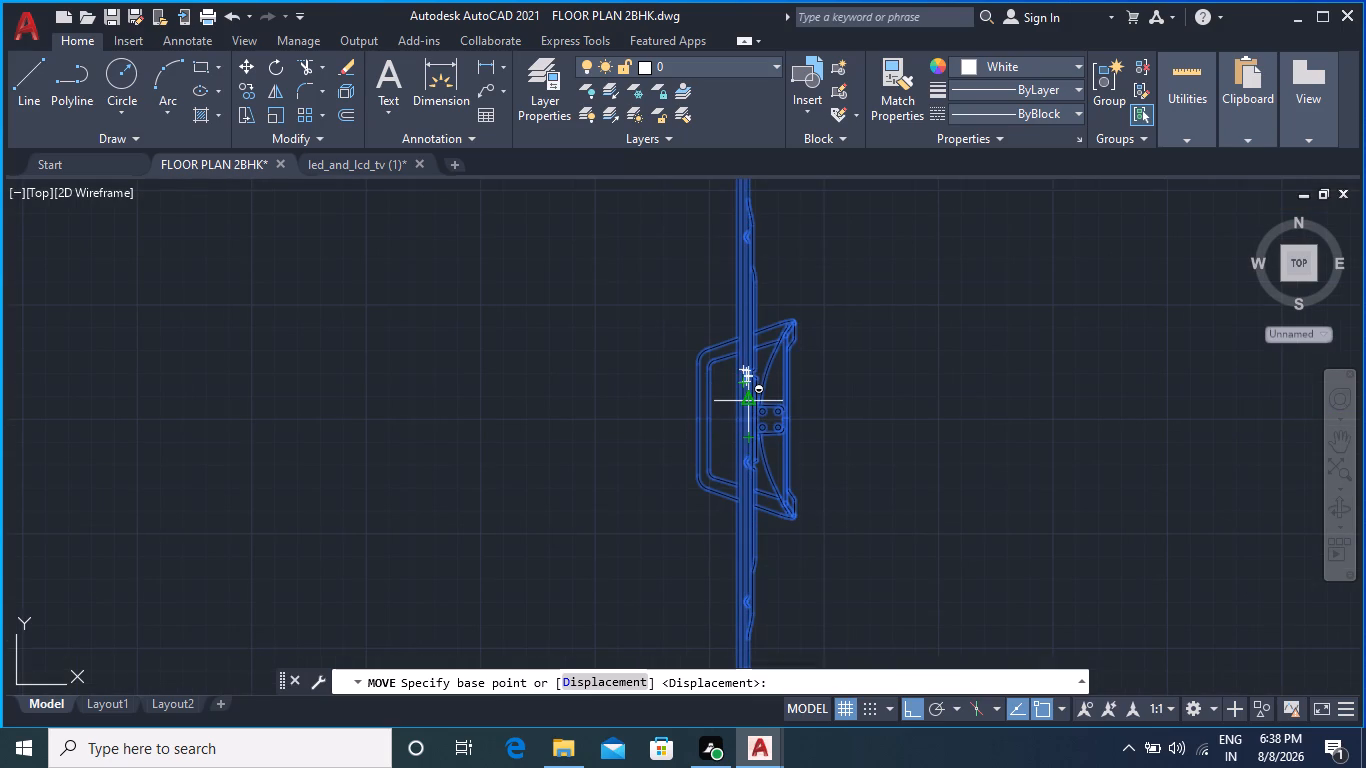
click(749, 401)
scroll(632, 400, down, 3)
middle_drag(578, 408, 1145, 440)
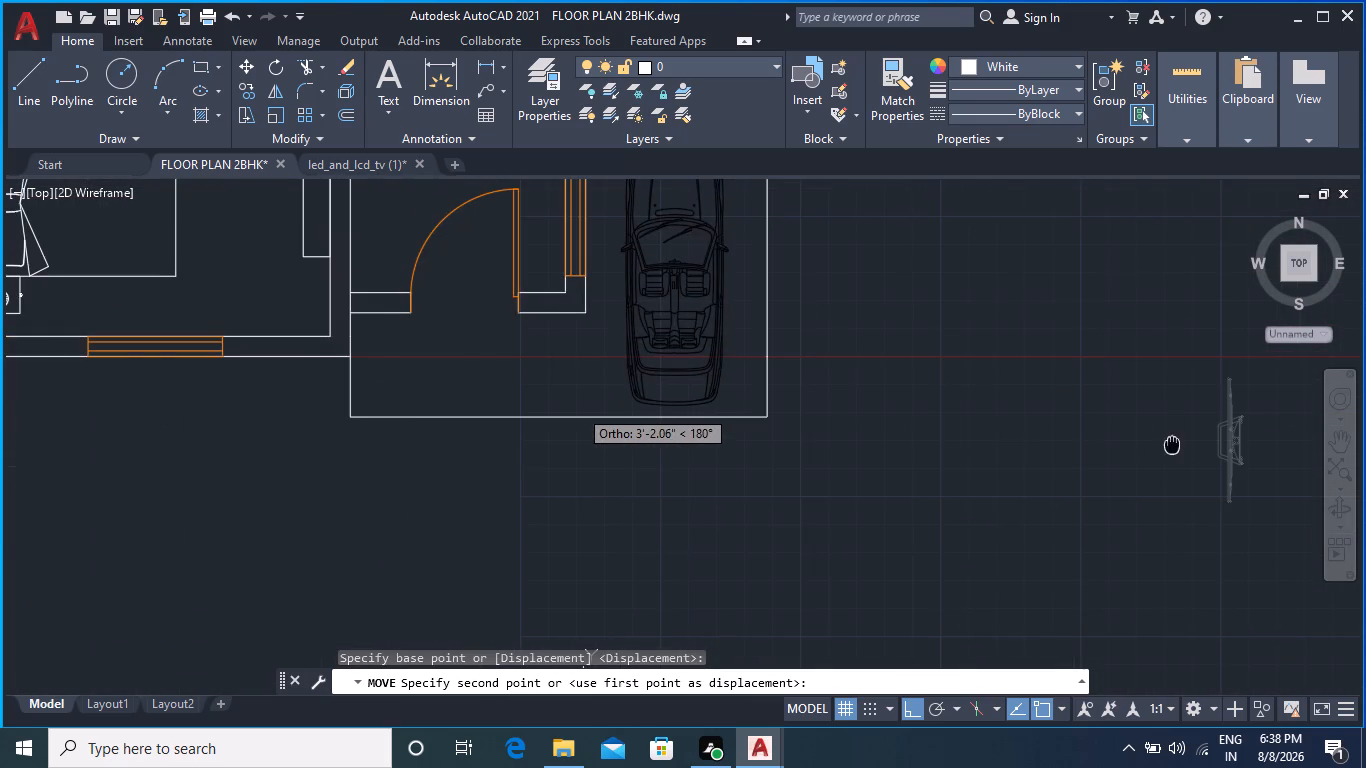
middle_drag(557, 311, 1198, 494)
scroll(927, 365, up, 2)
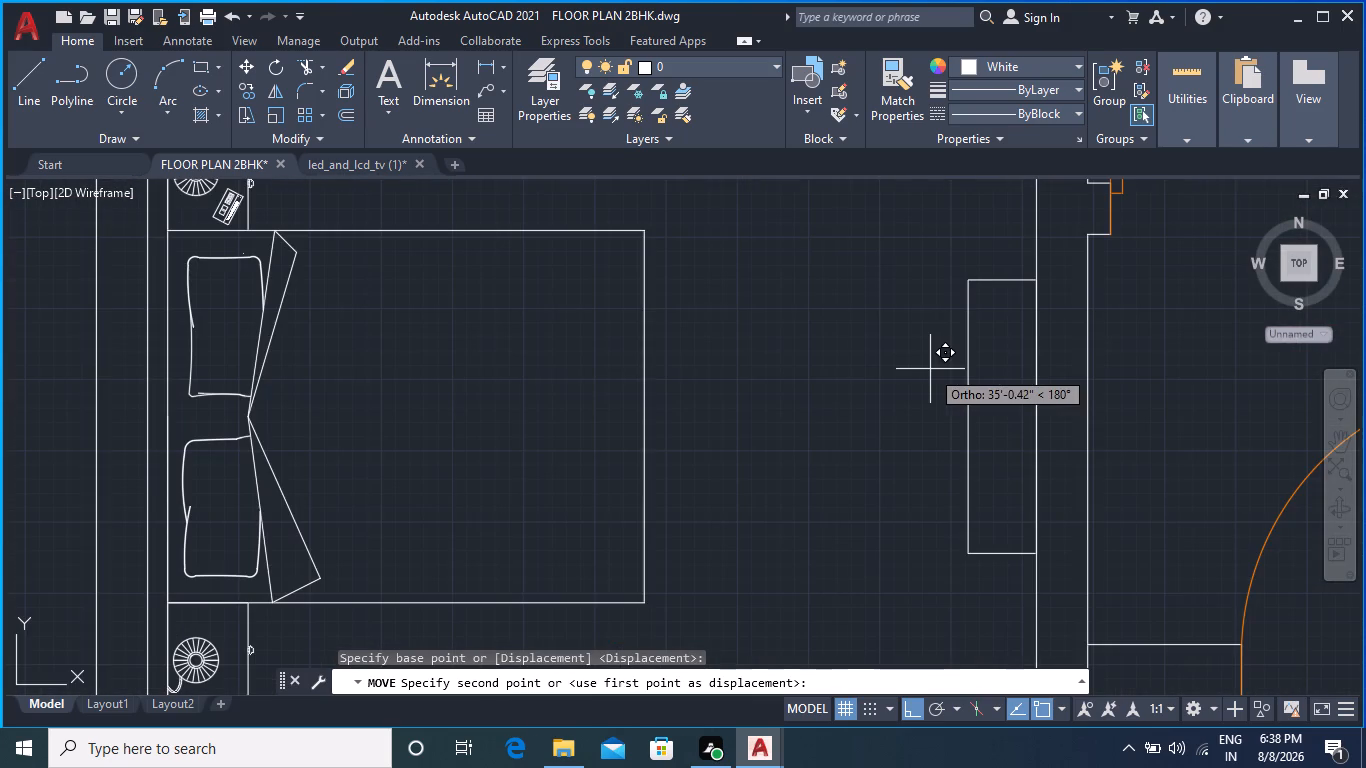
key(F8)
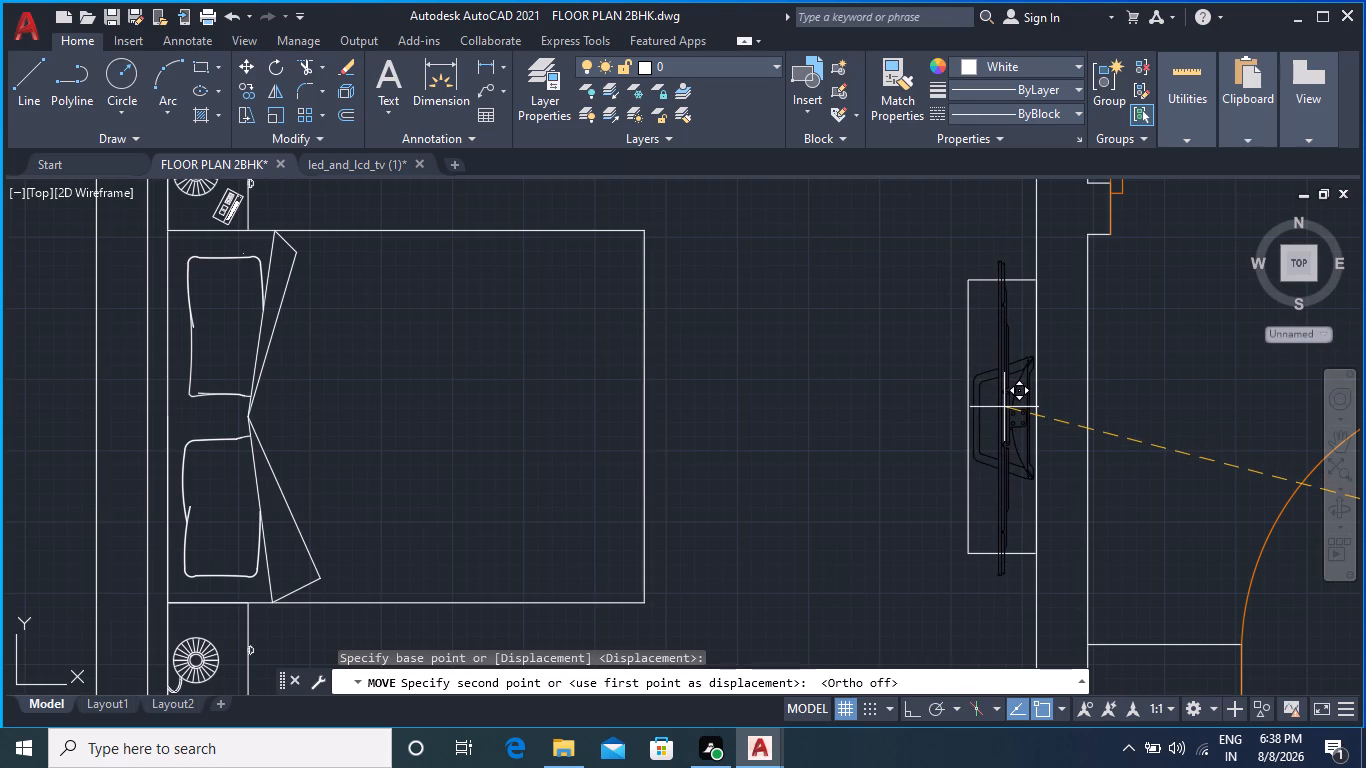
scroll(1004, 414, up, 1)
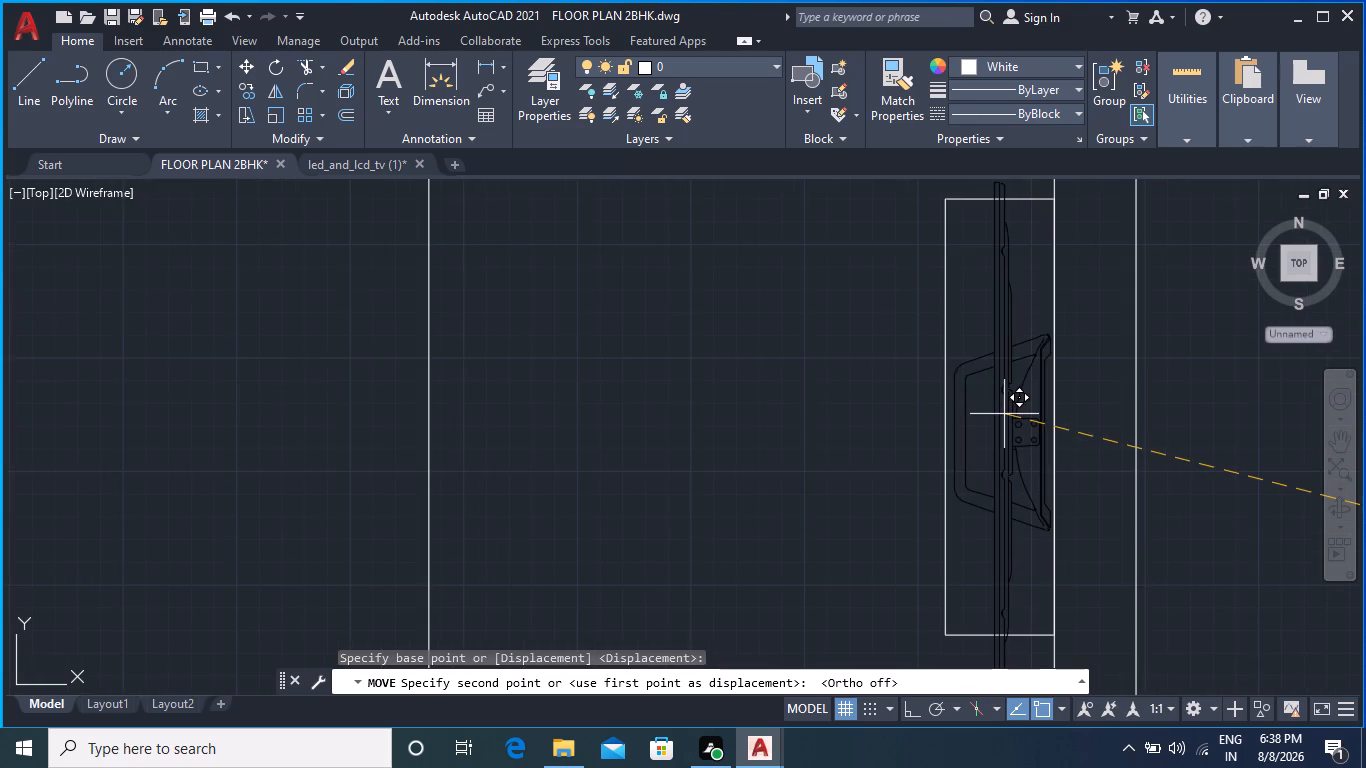
middle_drag(1004, 414, 946, 421)
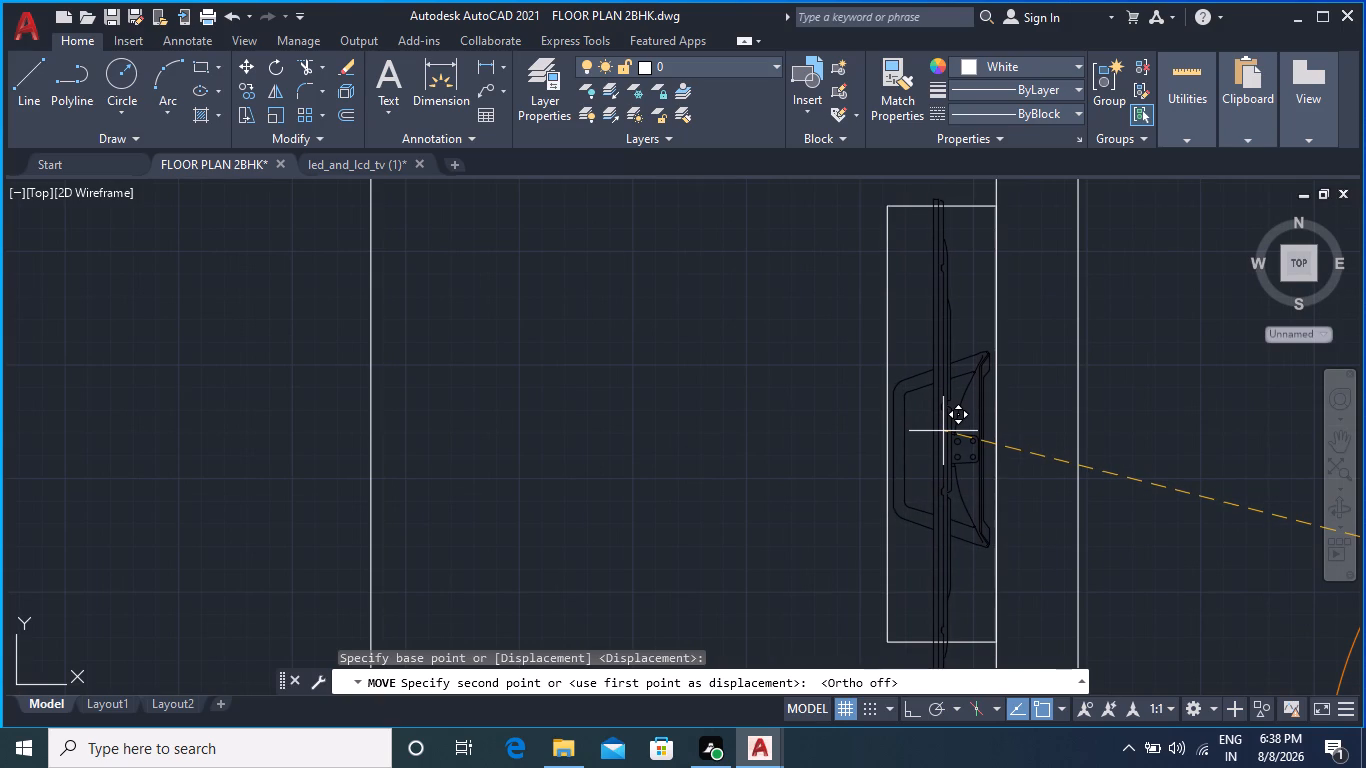
click(943, 431)
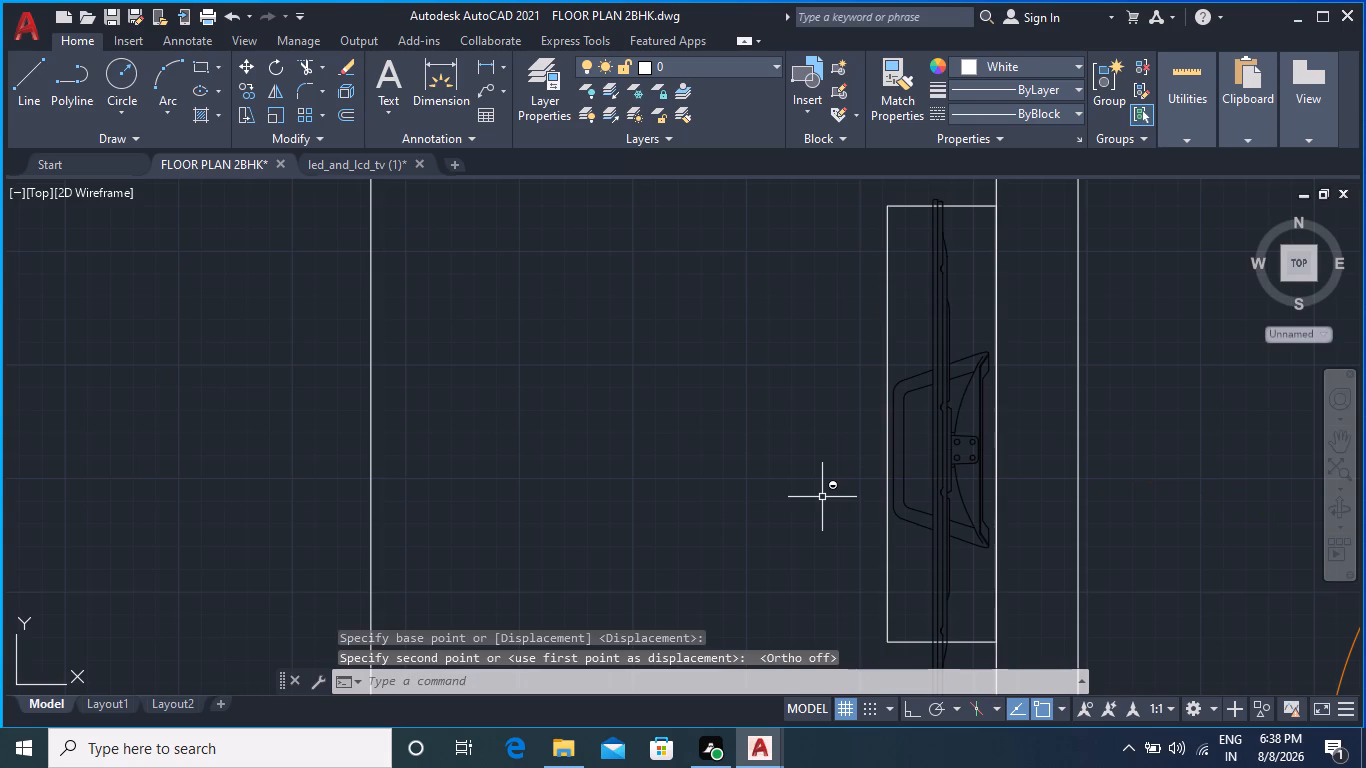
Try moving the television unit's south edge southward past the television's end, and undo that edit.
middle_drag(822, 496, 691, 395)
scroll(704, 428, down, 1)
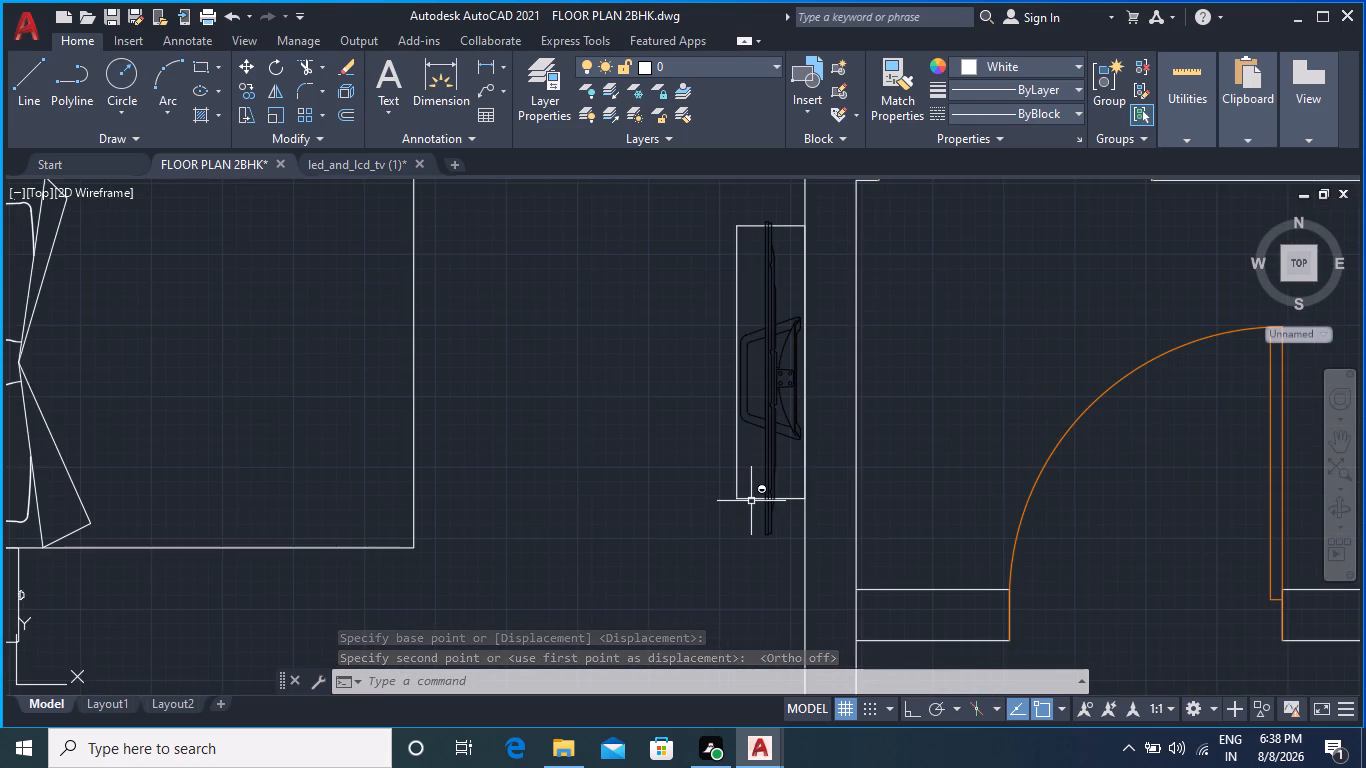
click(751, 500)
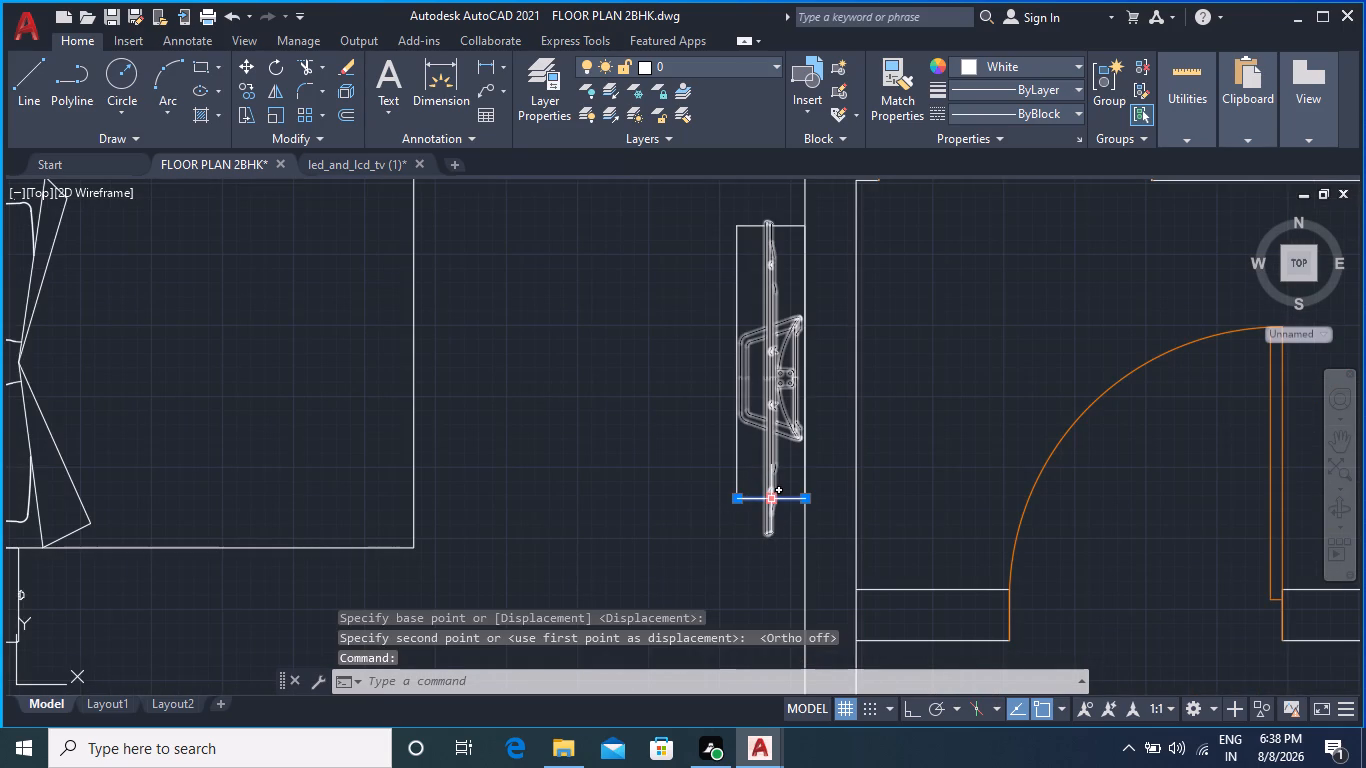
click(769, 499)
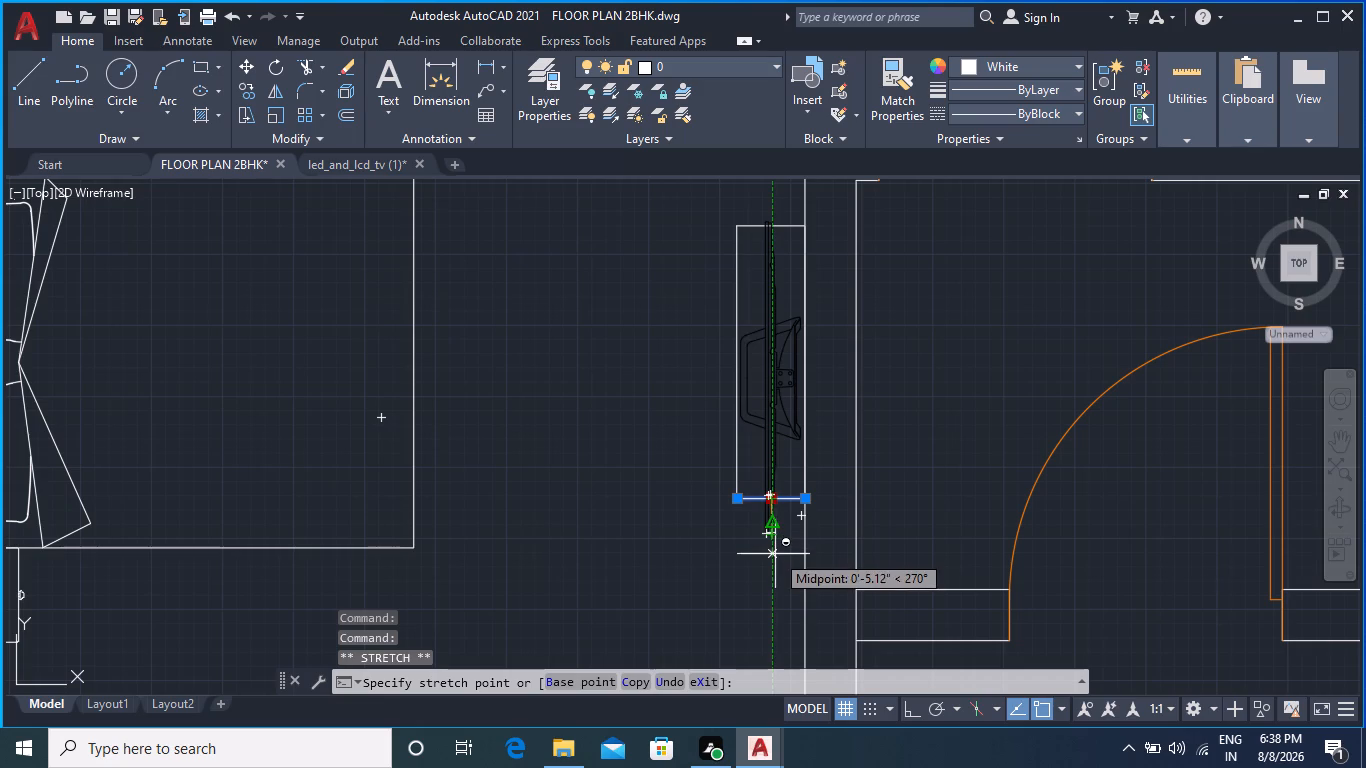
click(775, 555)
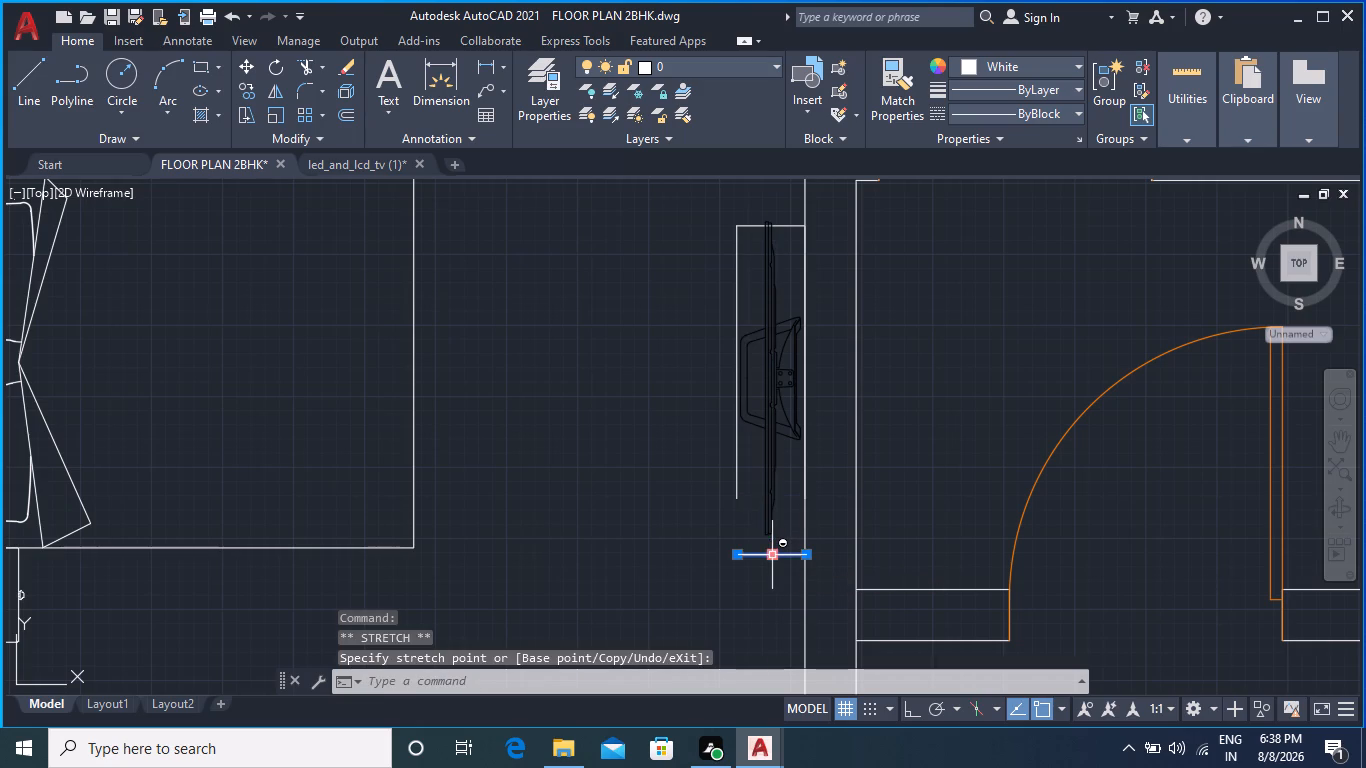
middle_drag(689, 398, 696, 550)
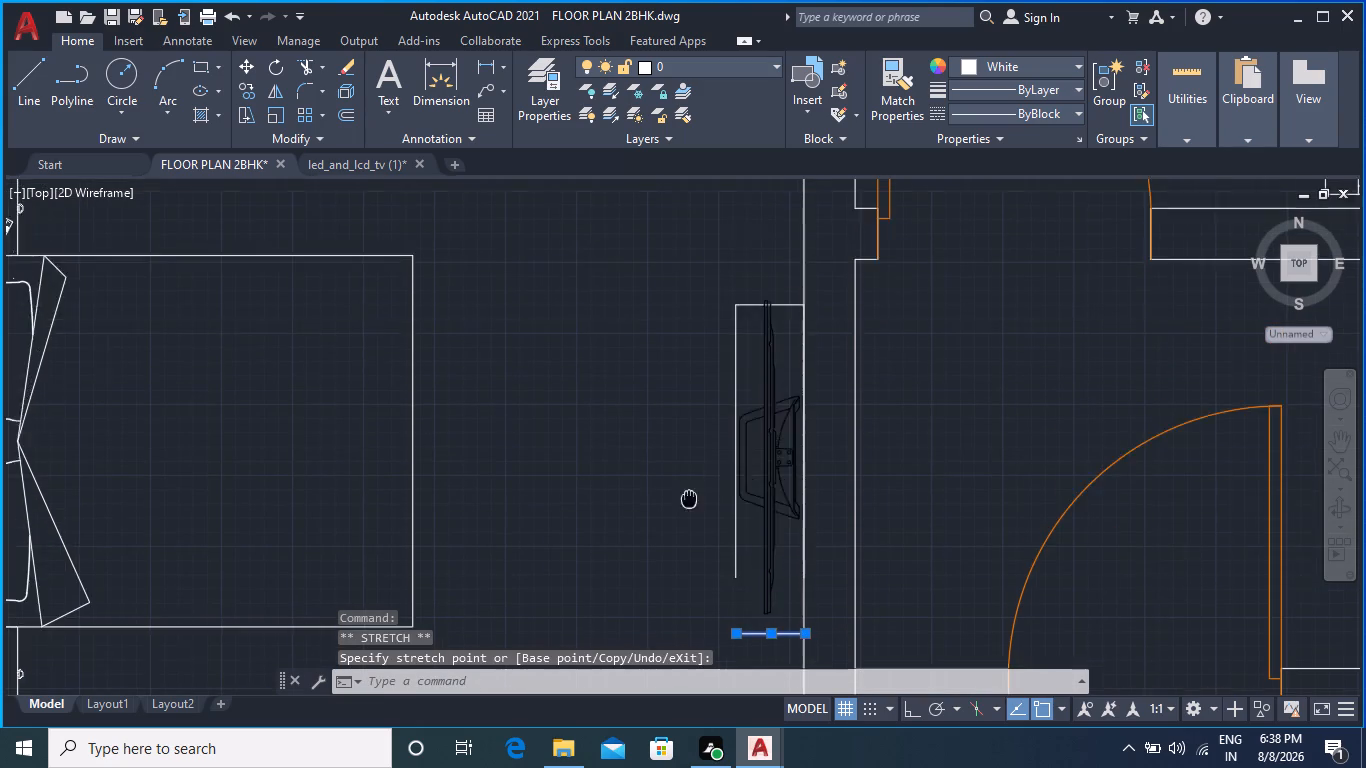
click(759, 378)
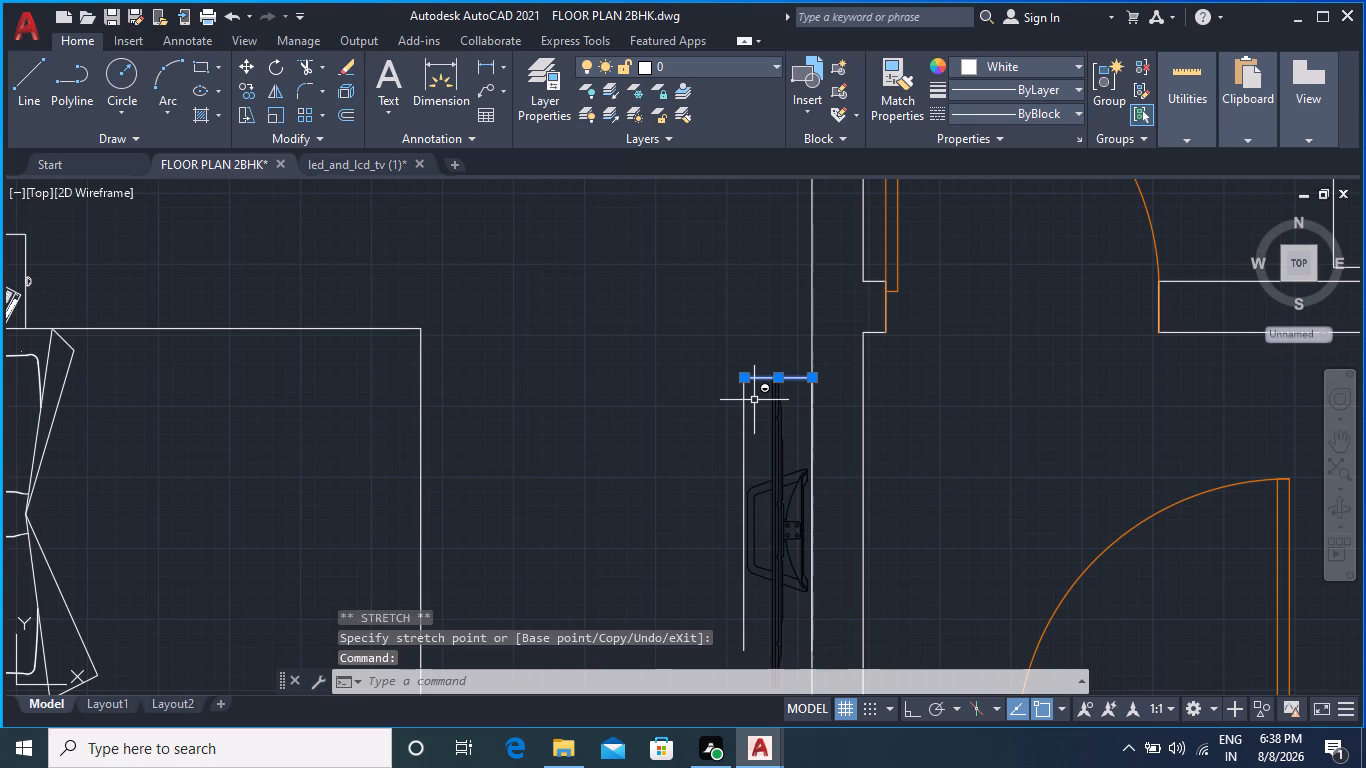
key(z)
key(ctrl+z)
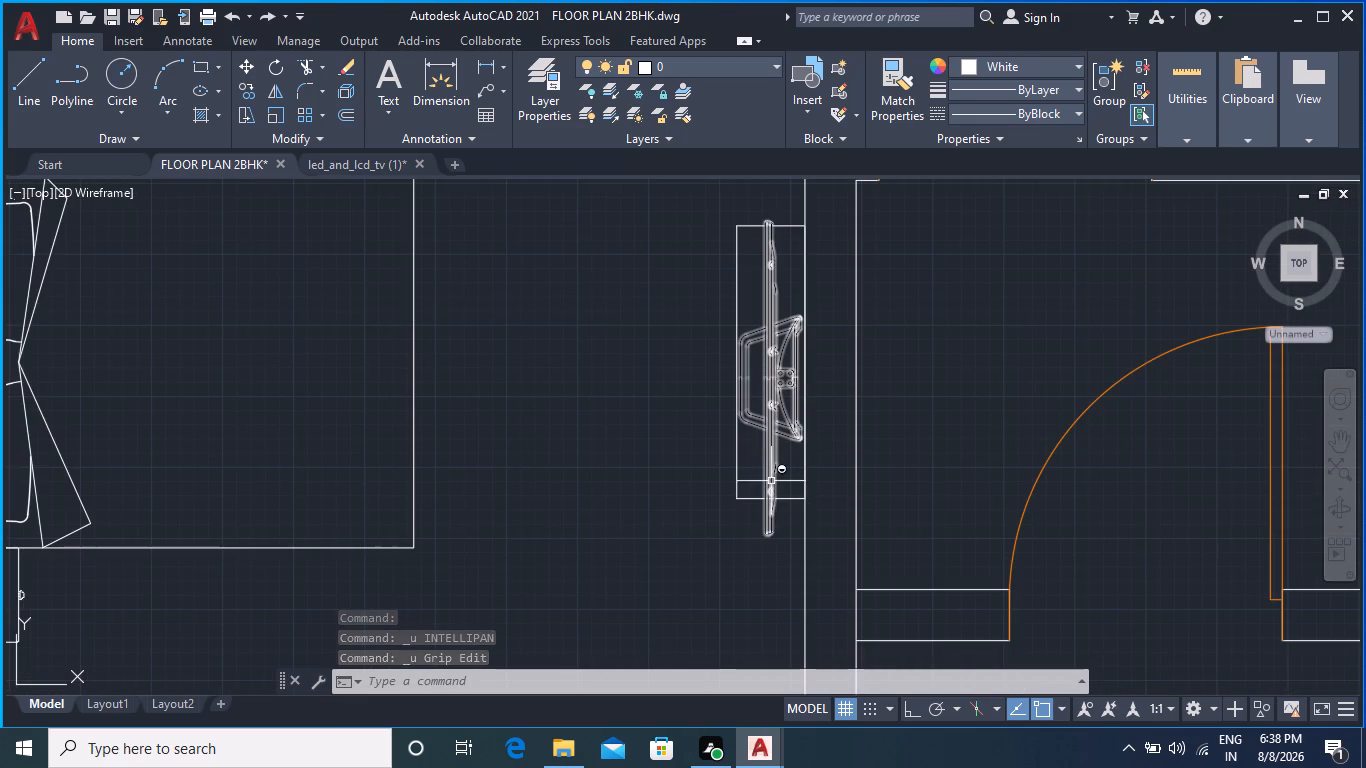
Turn on ortho and snap, and move the television 3" north on its unit.
click(772, 386)
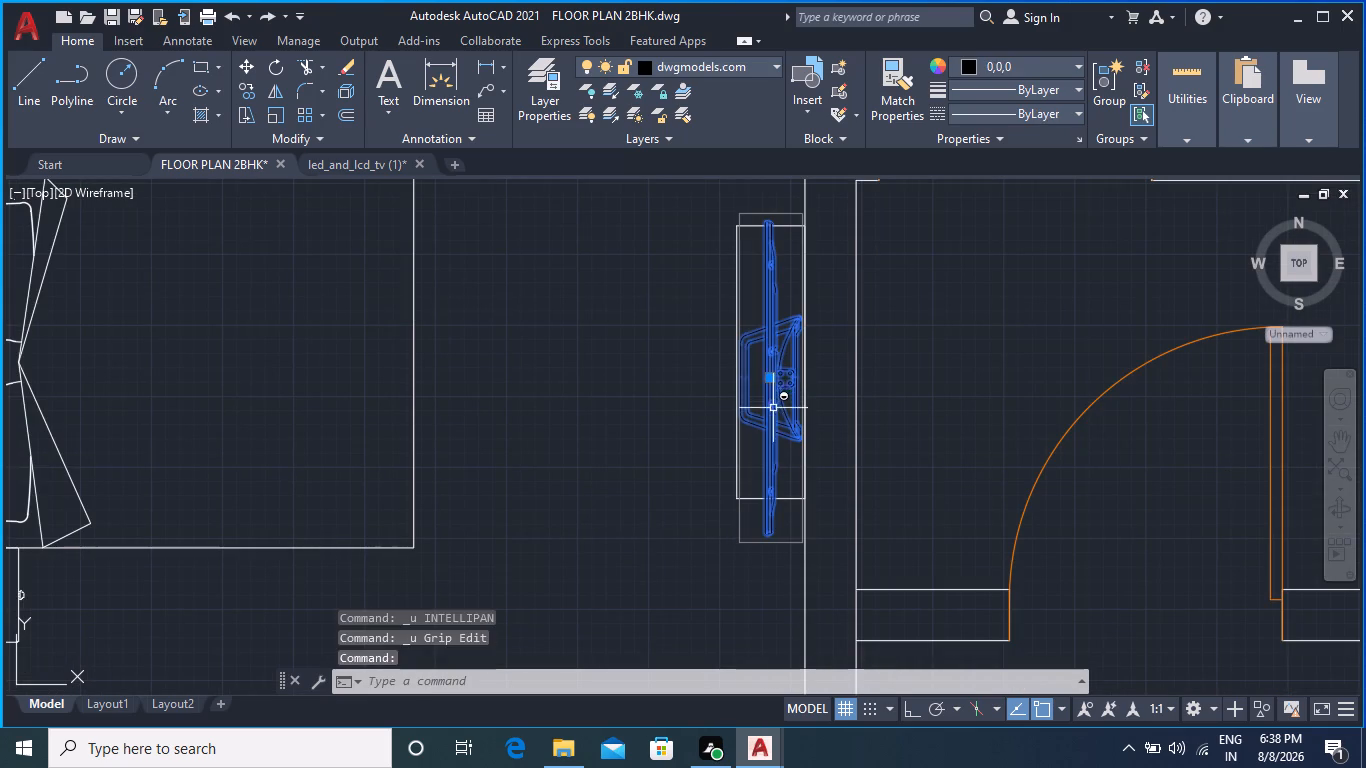
click(772, 375)
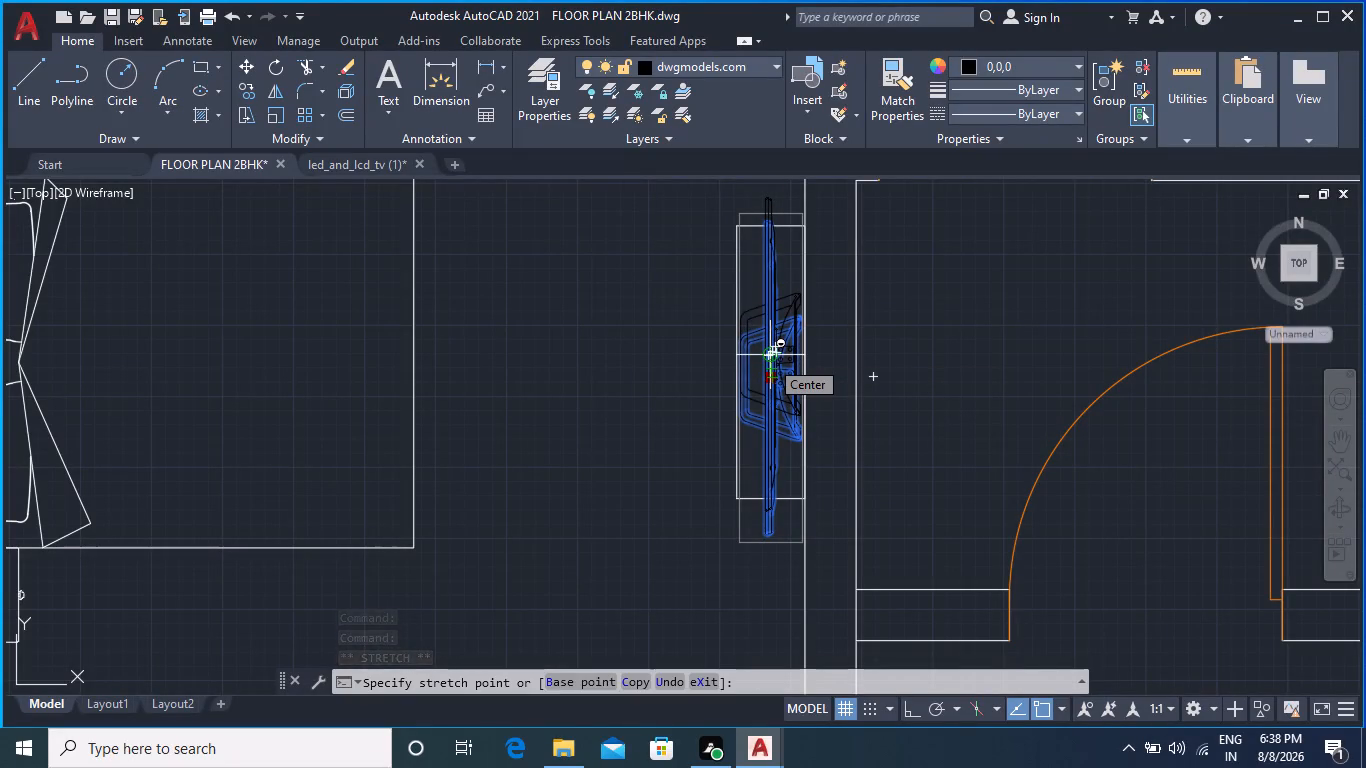
key(F8)
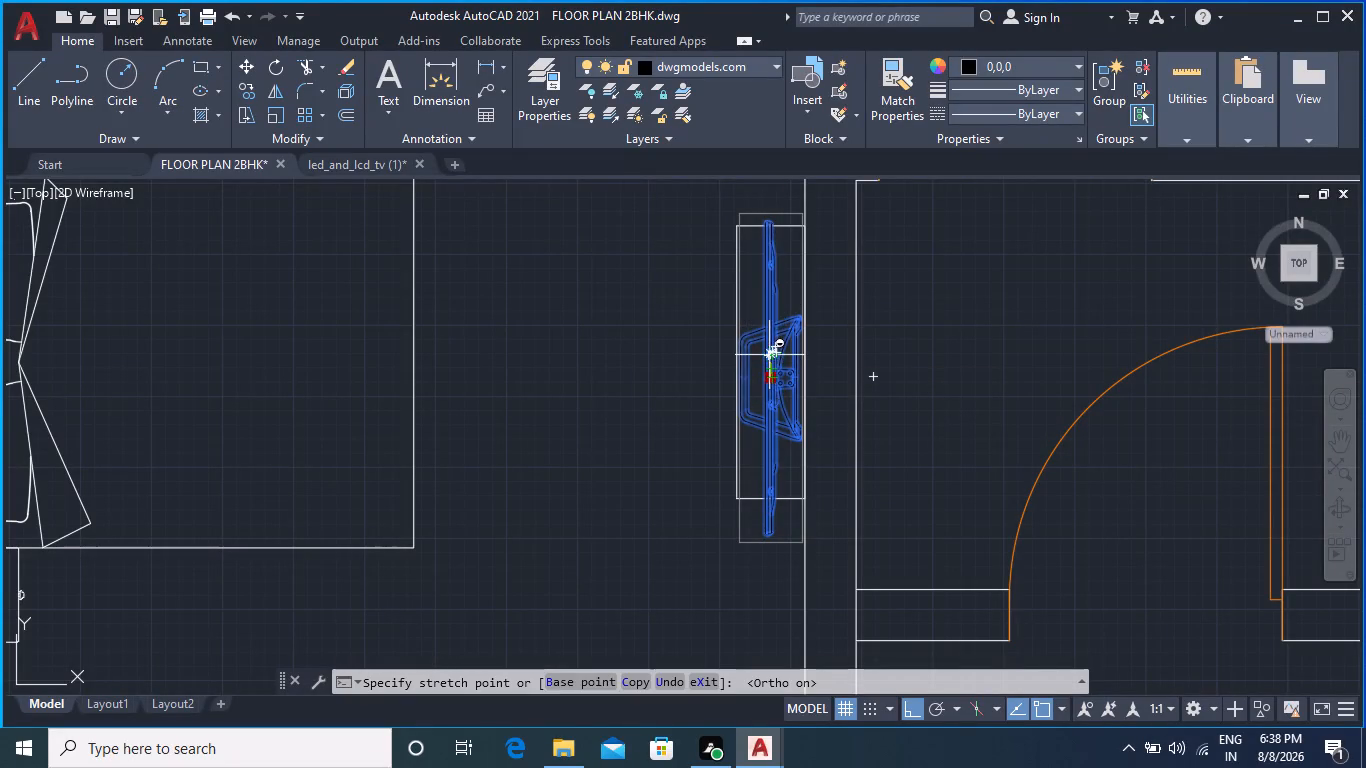
key(F9)
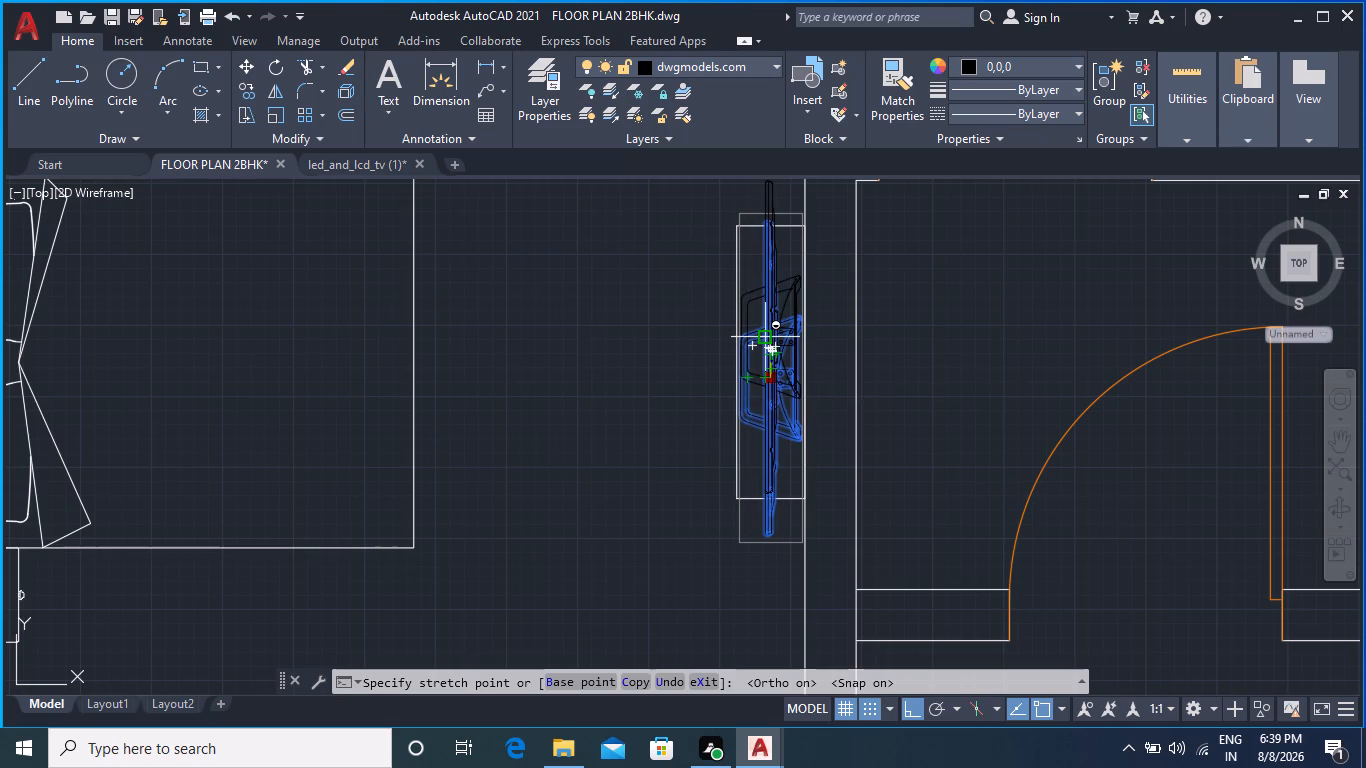
key(Escape)
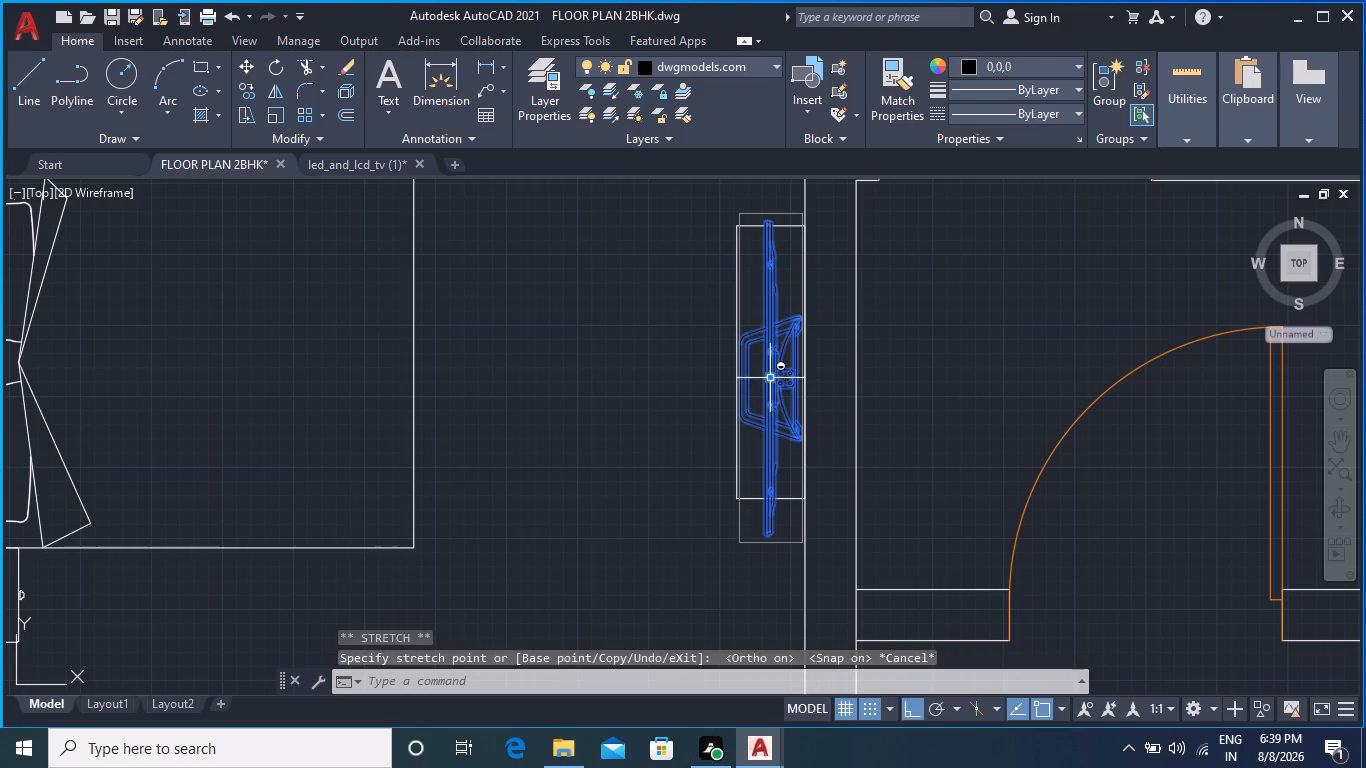
click(770, 377)
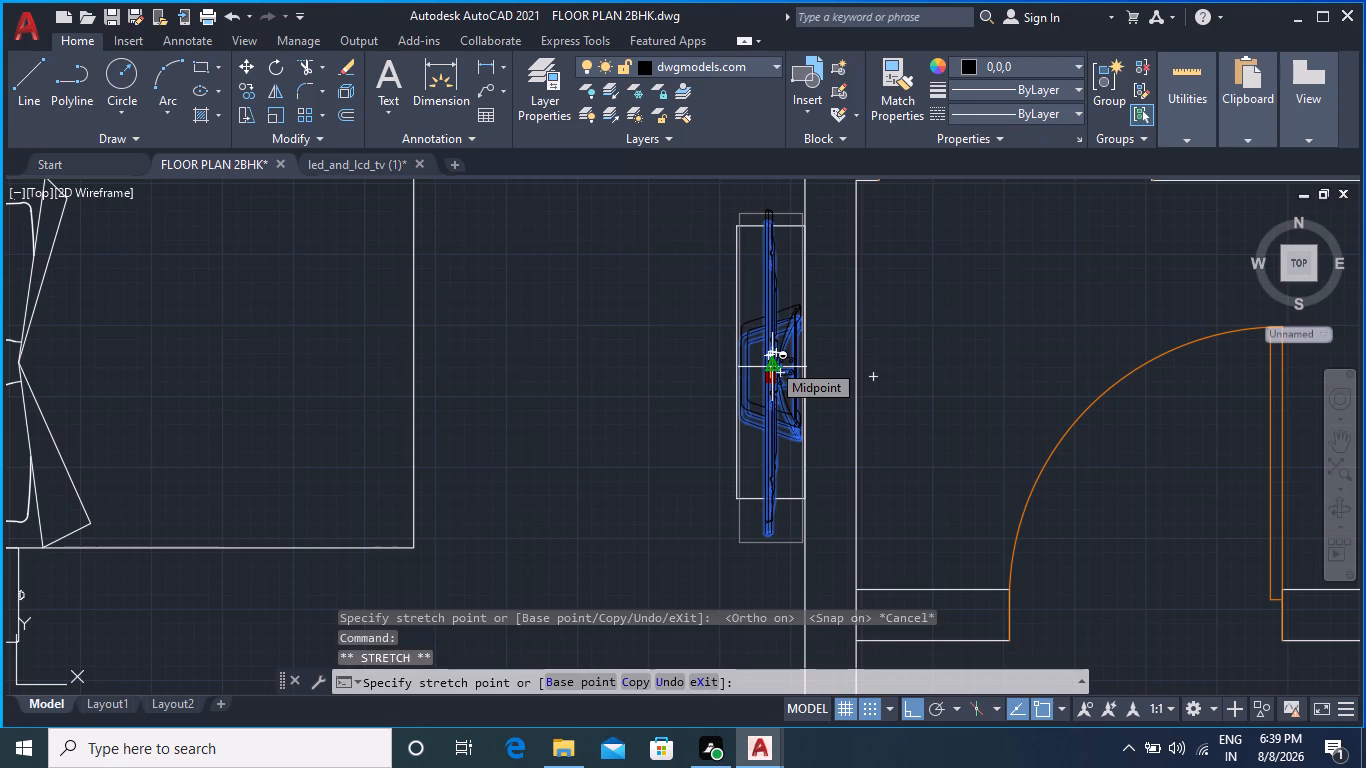
key(3)
key(shift+quotedbl)
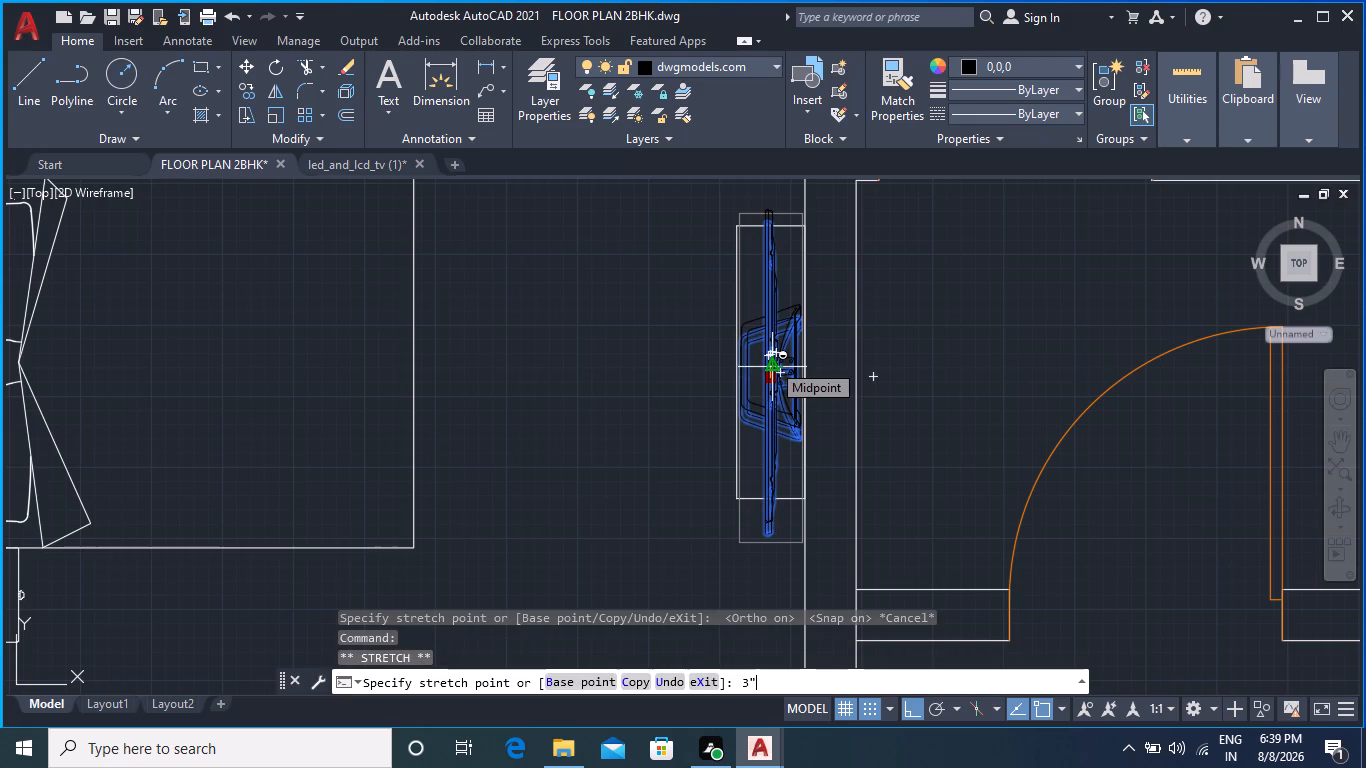
key(Return)
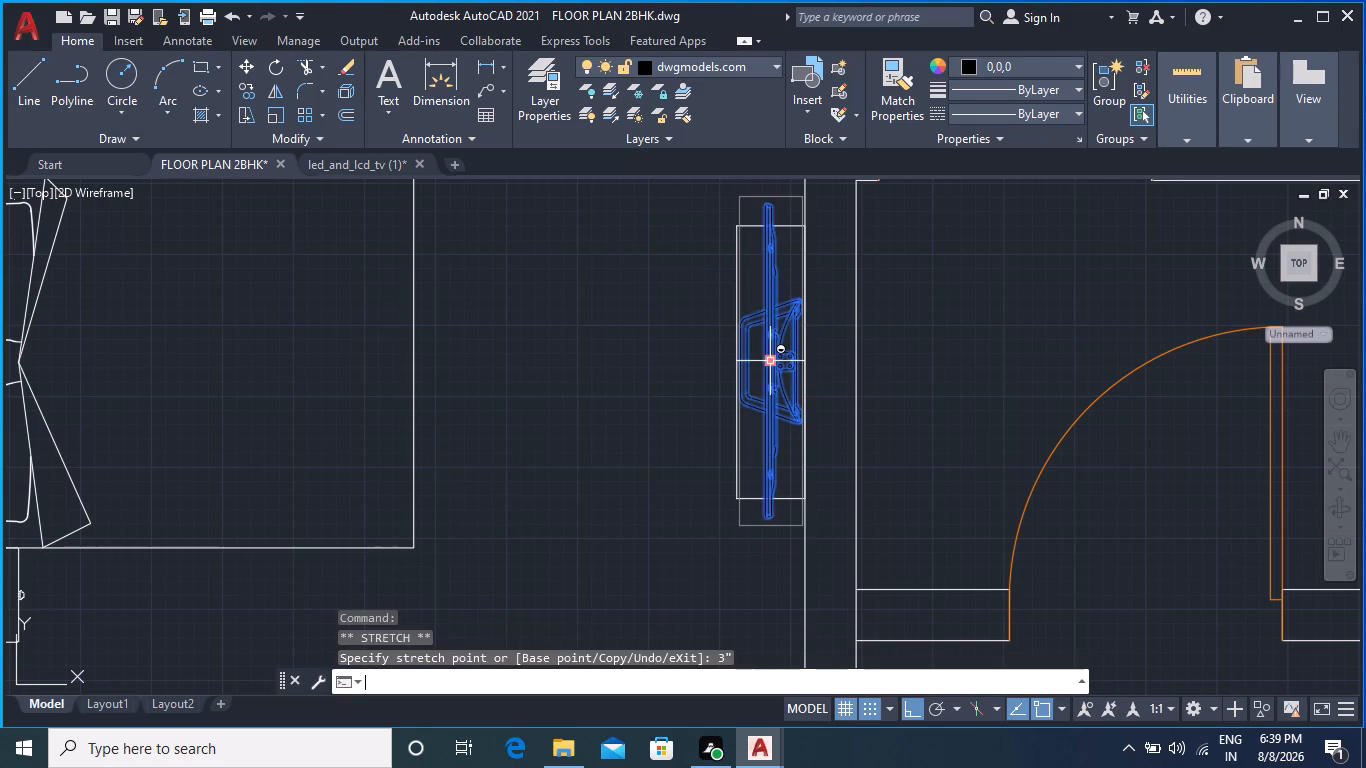
key(Escape)
key(Escape)
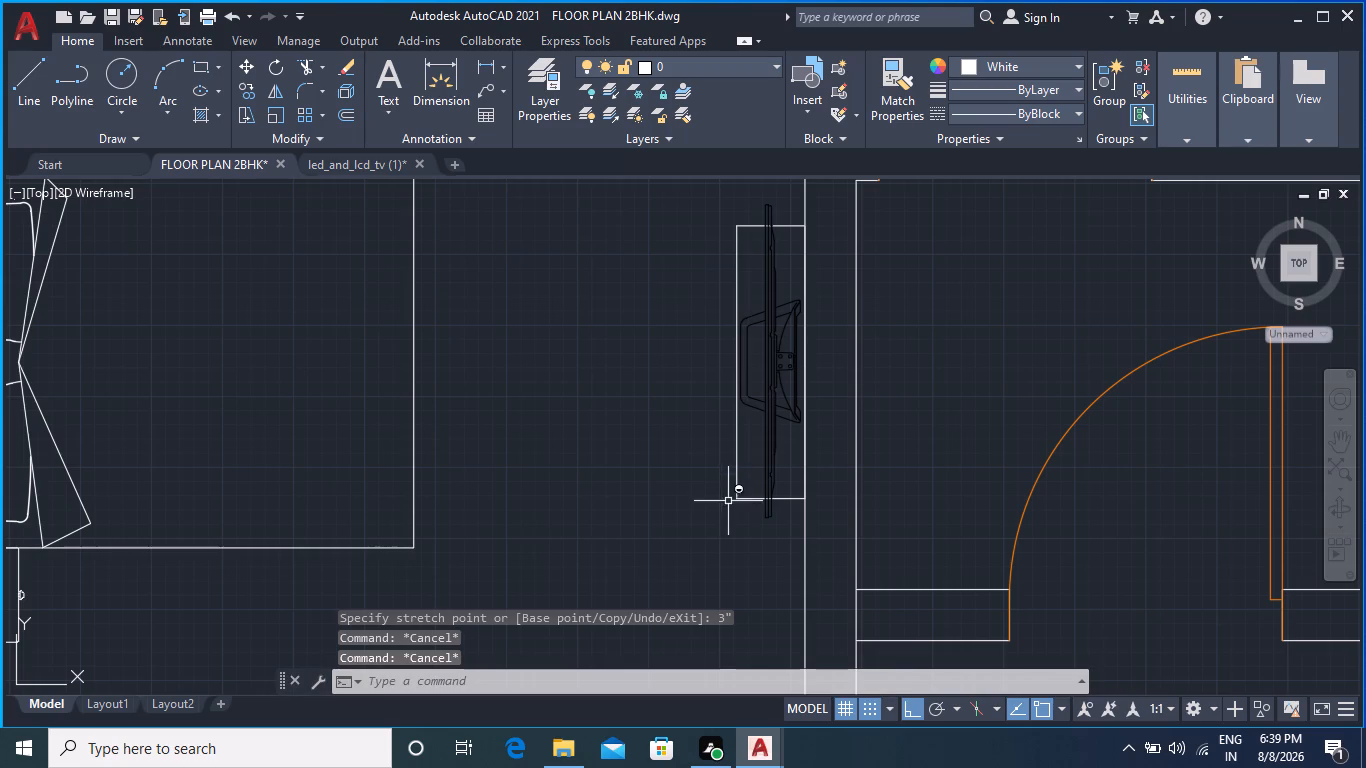
Move the television unit's north edge 5" north, just beyond the television's north end.
click(753, 224)
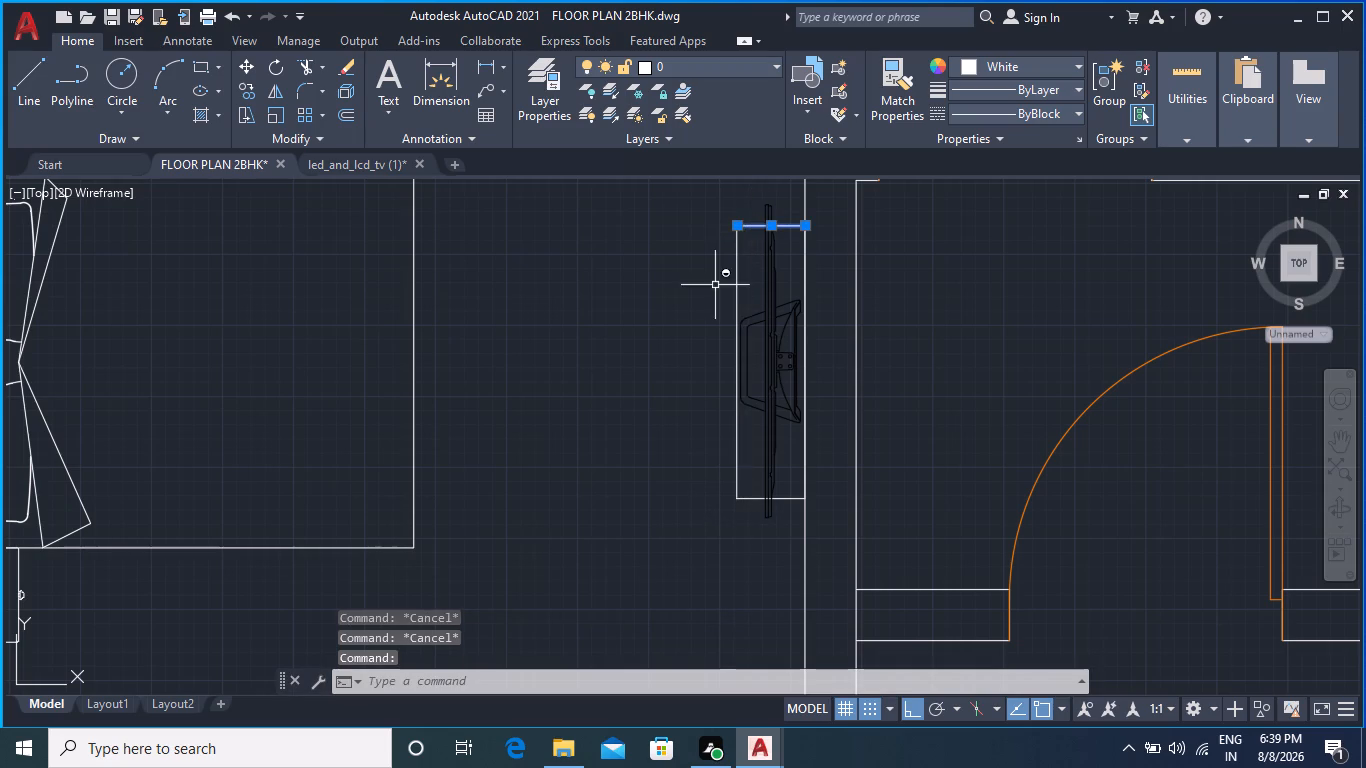
middle_drag(701, 274, 669, 395)
scroll(699, 276, down, 1)
scroll(696, 385, up, 3)
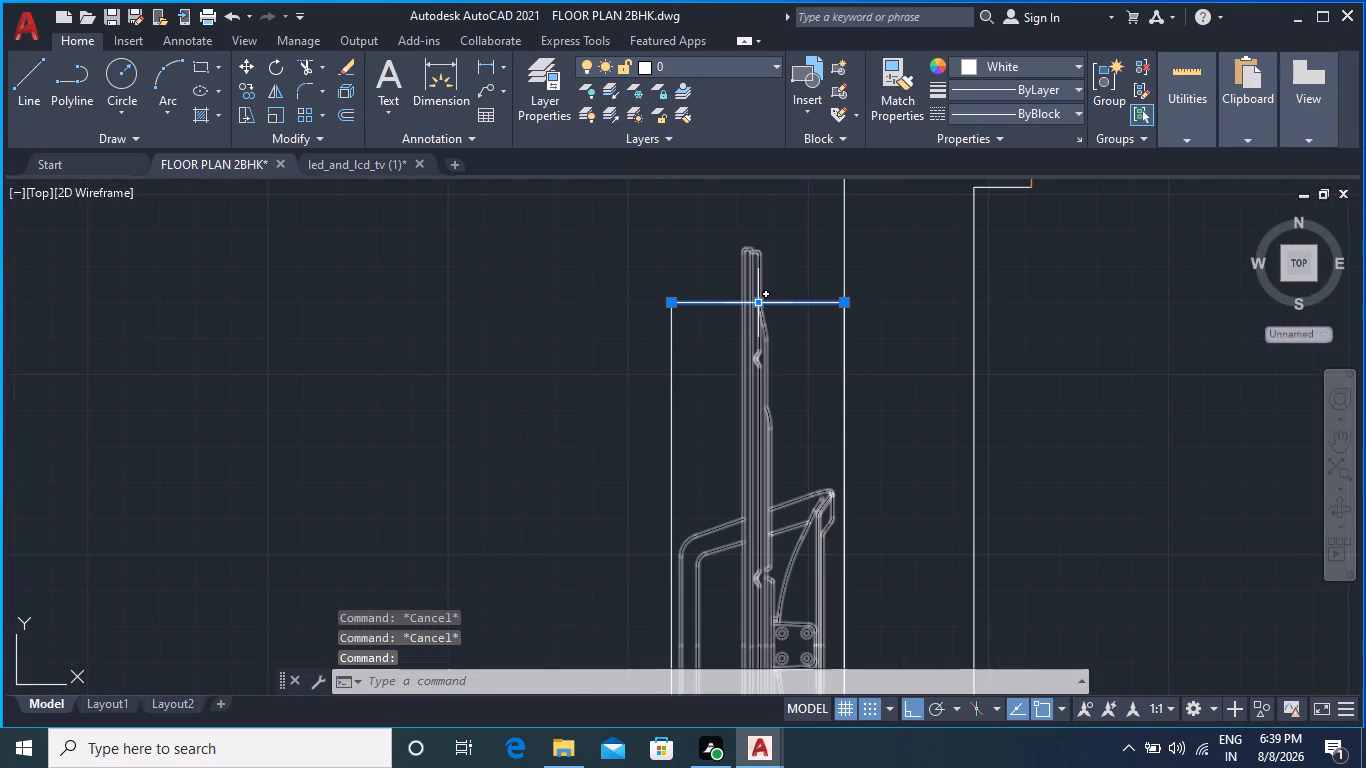
click(760, 302)
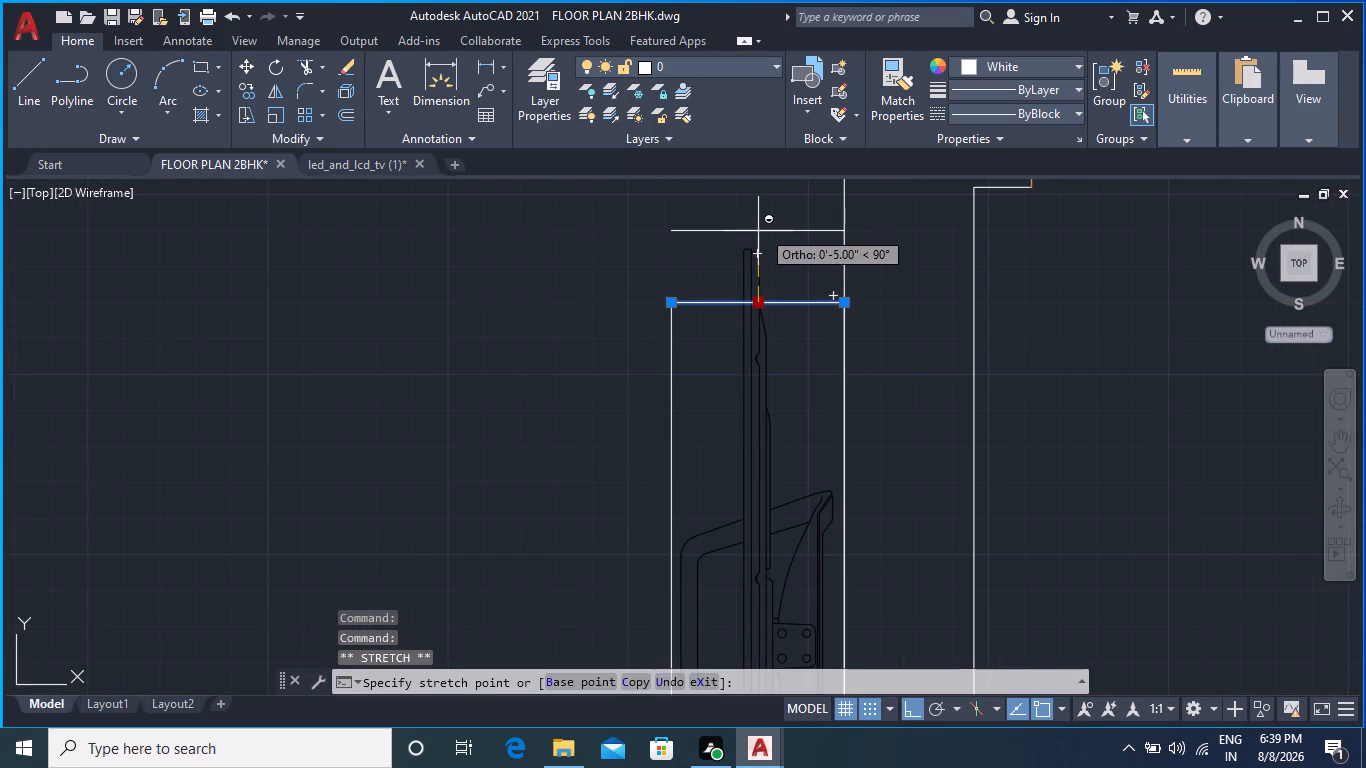
click(761, 229)
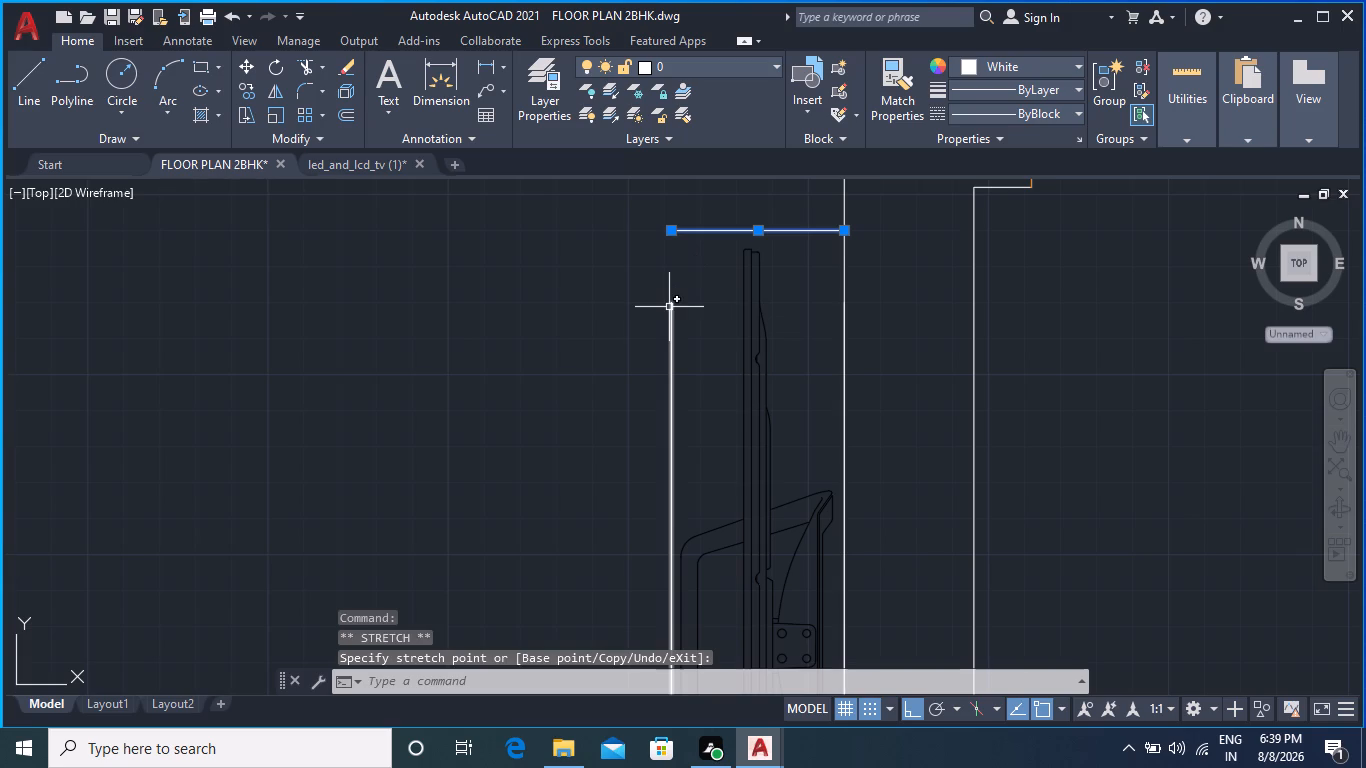
Stretch the television unit's west and east edges north to meet the corners of its moved north edge.
click(669, 307)
click(671, 306)
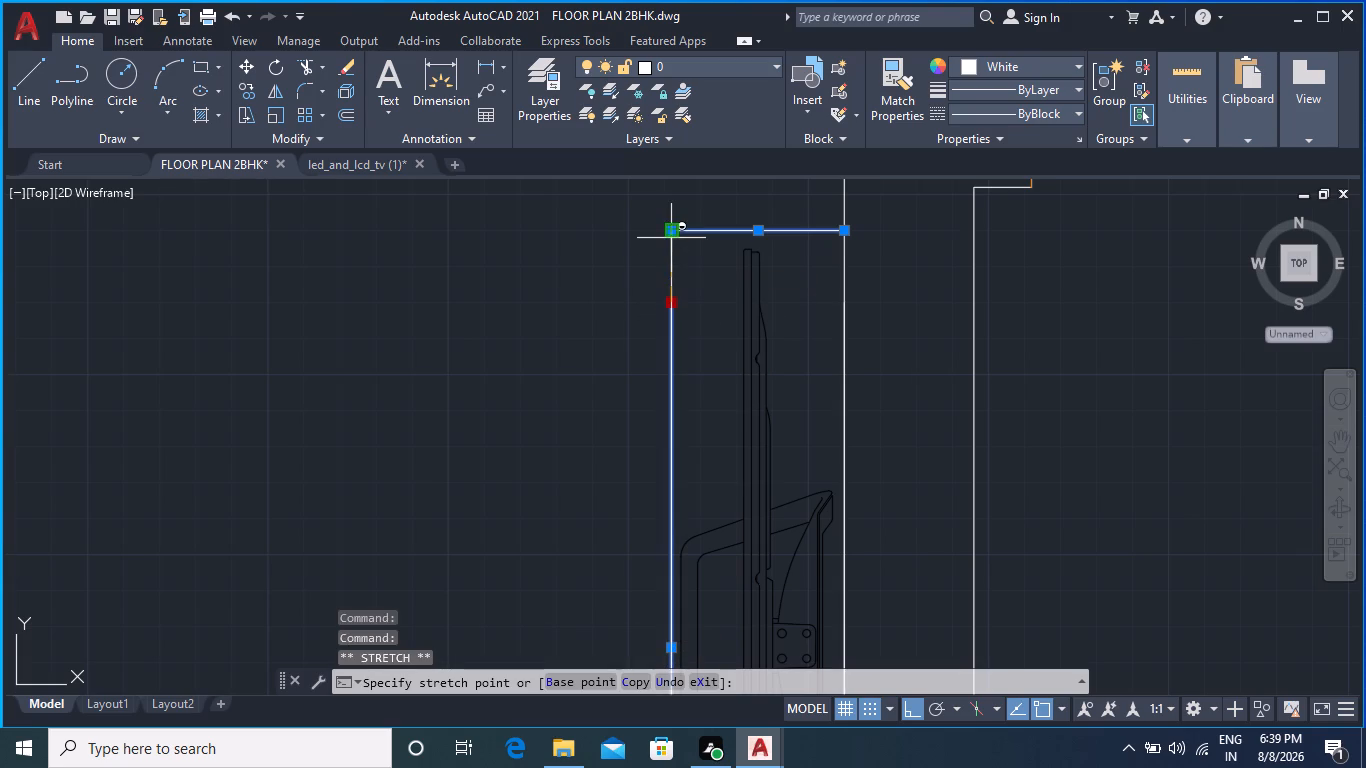
click(668, 239)
click(846, 326)
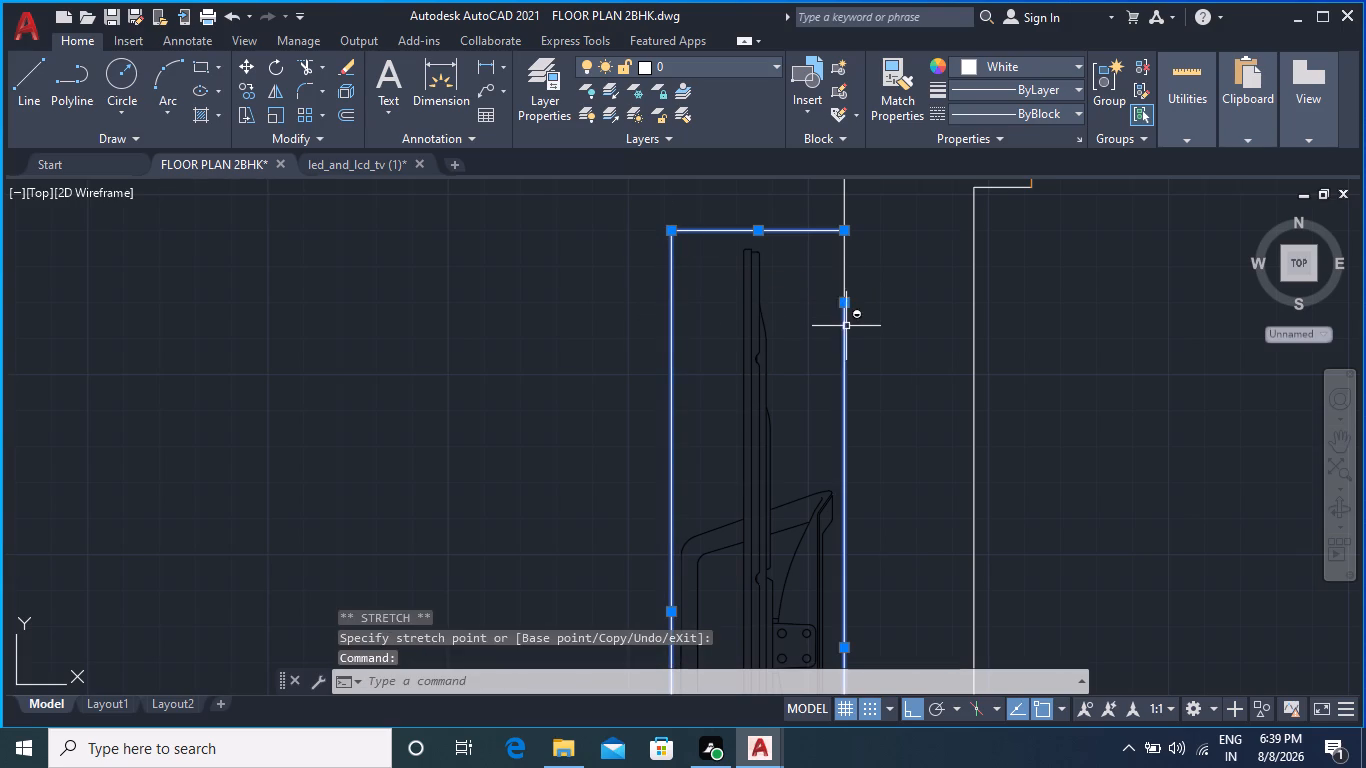
click(841, 301)
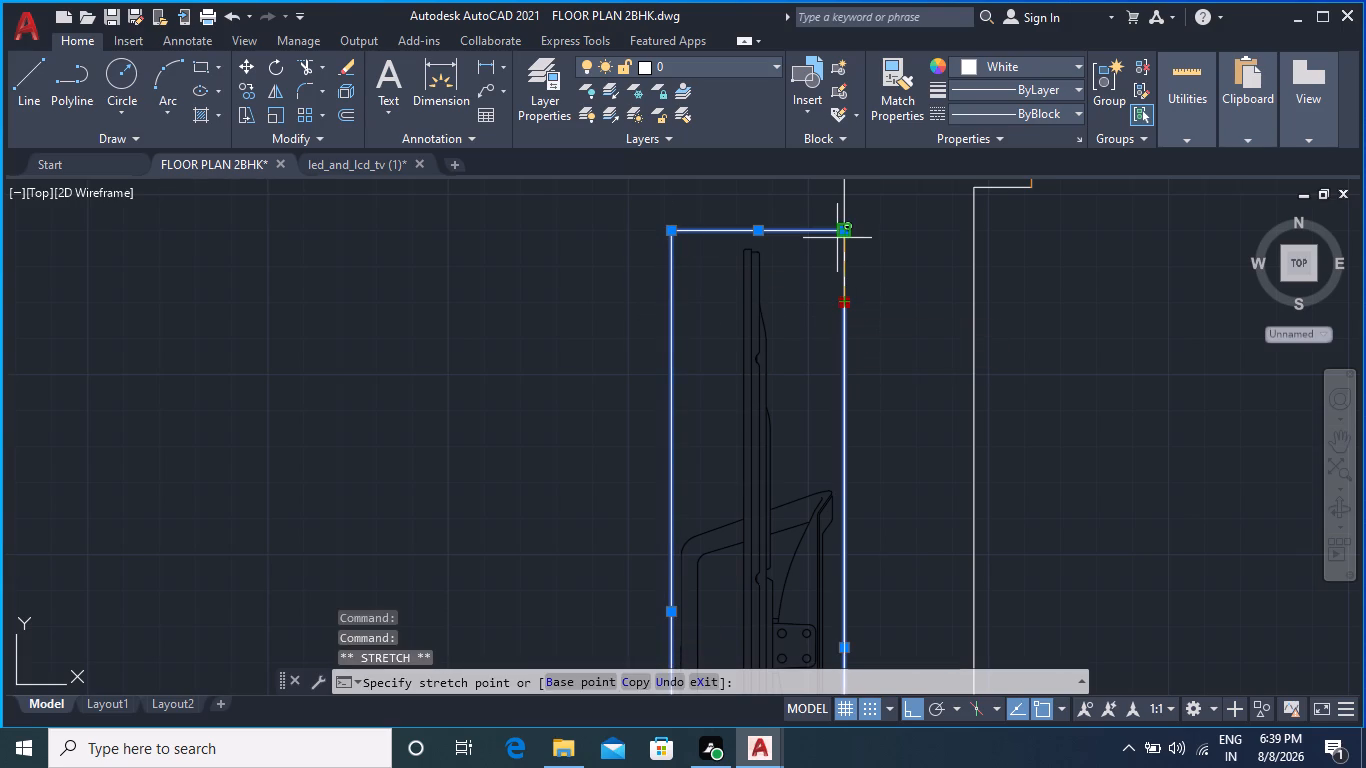
click(836, 235)
Move the television unit's south edge about 4.5" south, past the television's end, and stretch both side edges to meet it.
scroll(870, 364, down, 2)
middle_drag(876, 437, 843, 270)
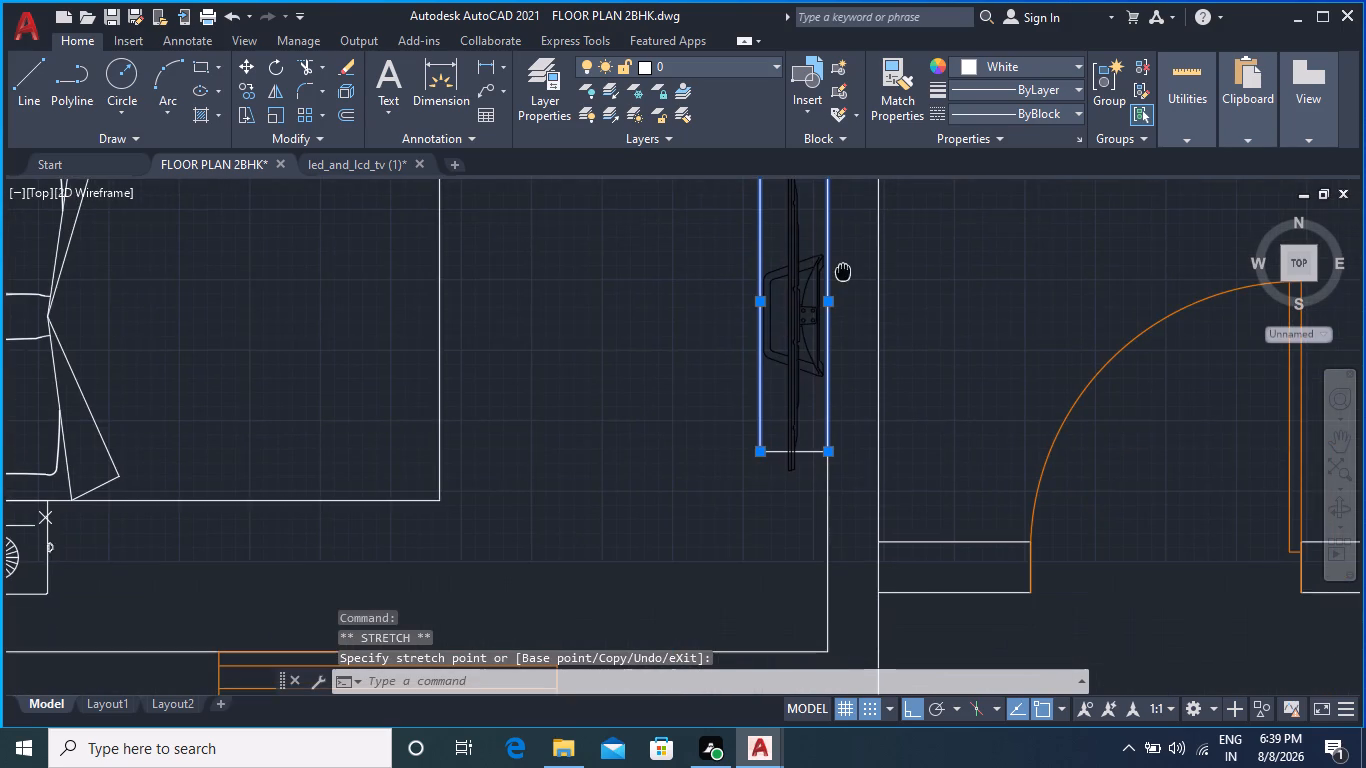
scroll(789, 414, up, 2)
click(828, 481)
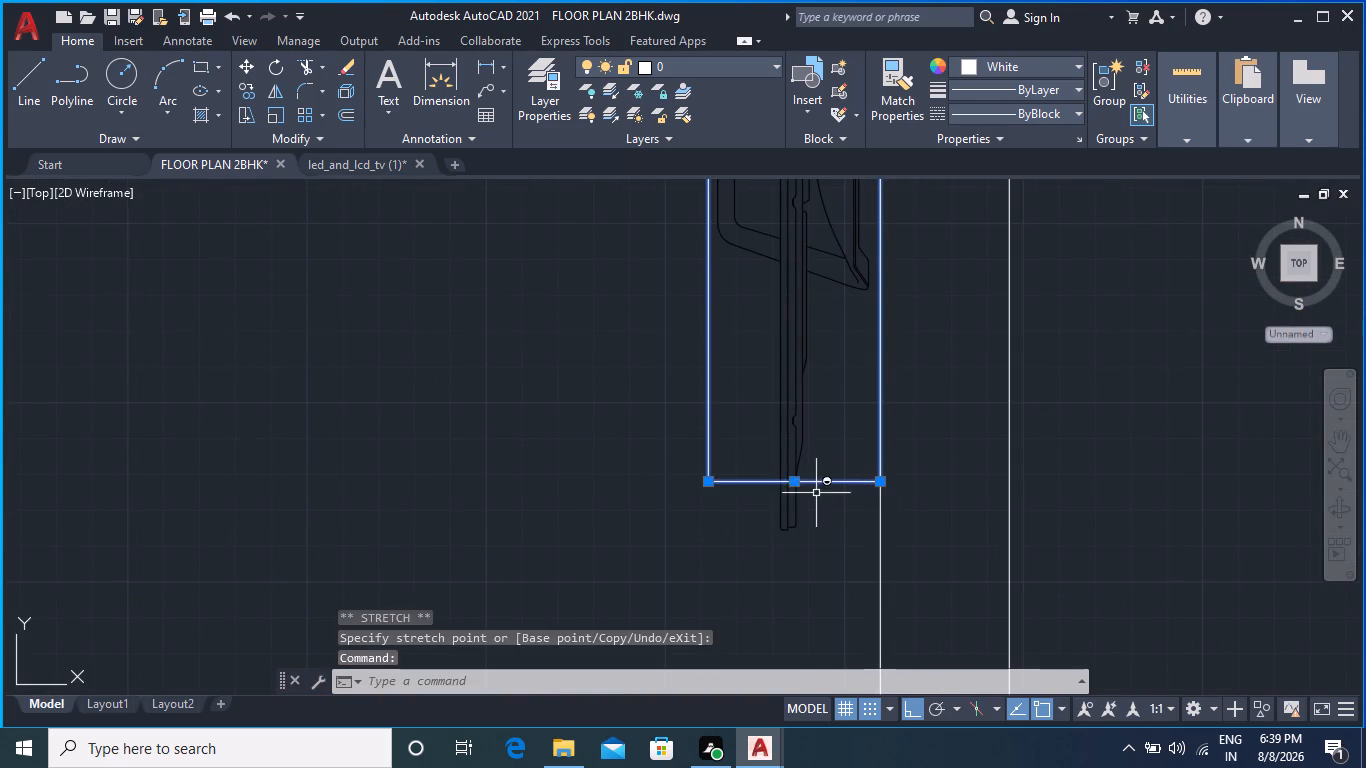
click(792, 484)
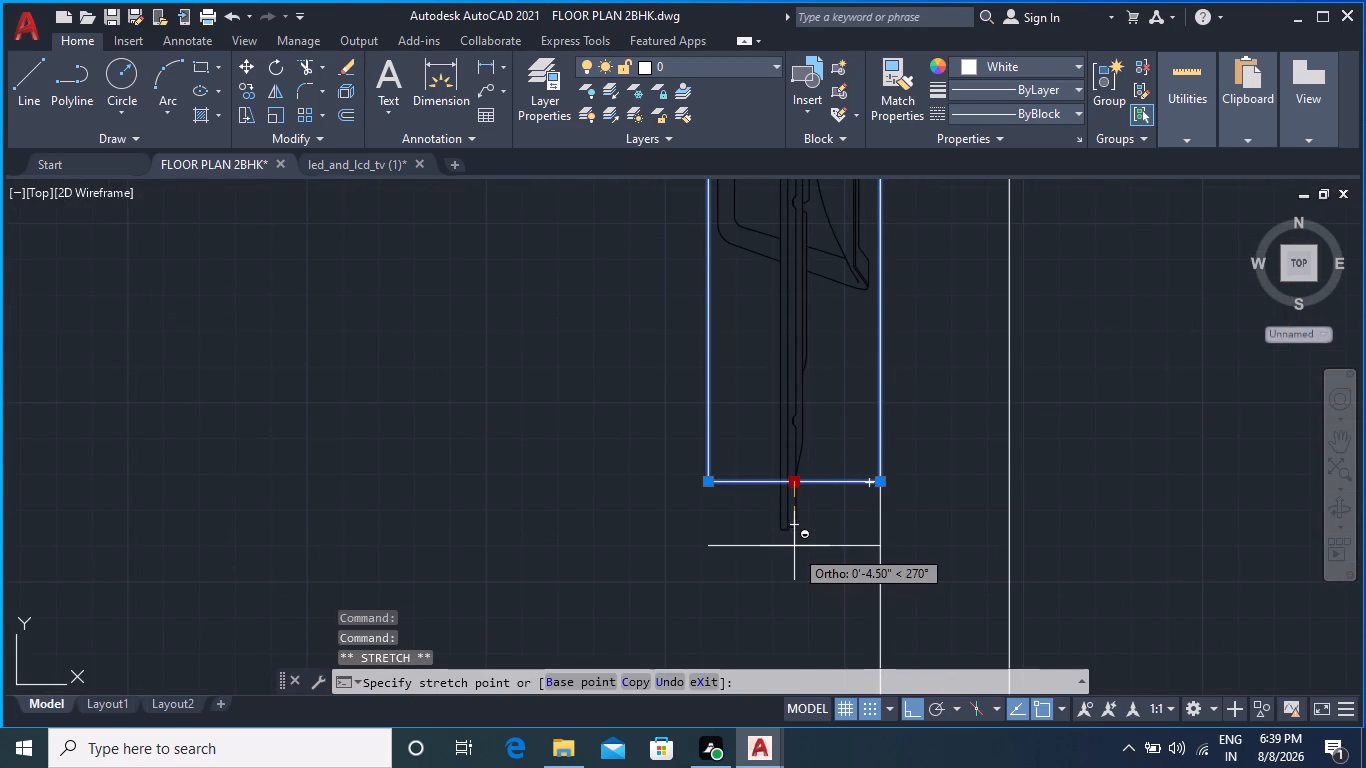
click(794, 549)
click(710, 482)
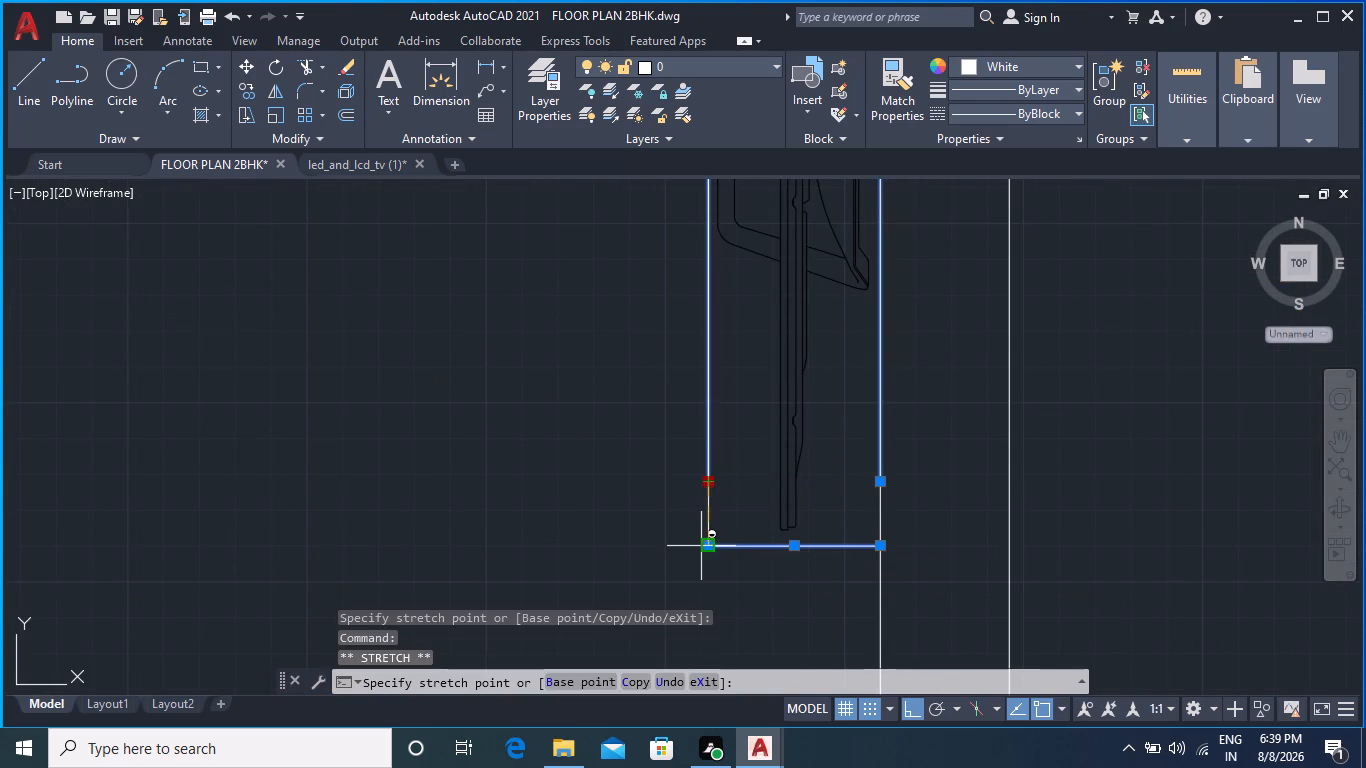
click(708, 550)
click(881, 482)
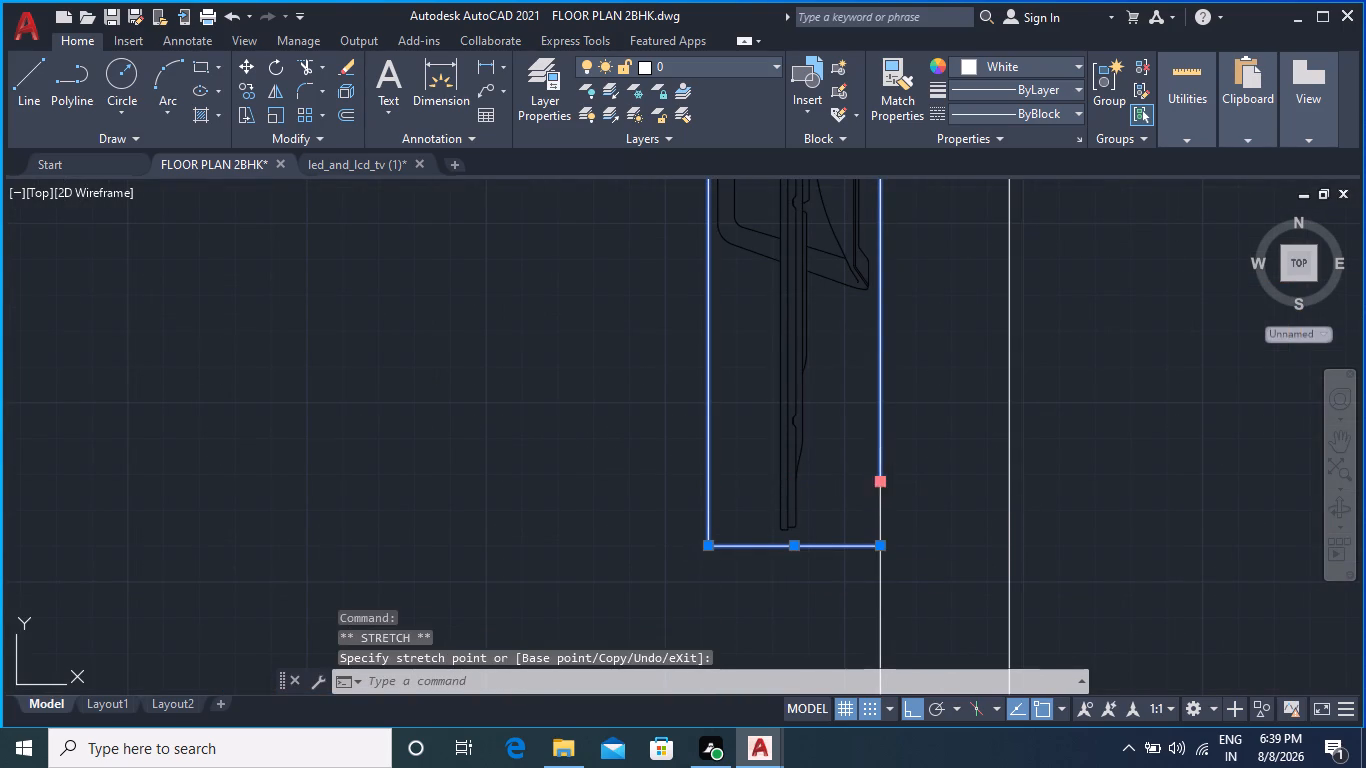
click(881, 542)
Group the southwest bedroom's television unit outline together with the television on it.
scroll(903, 534, down, 1)
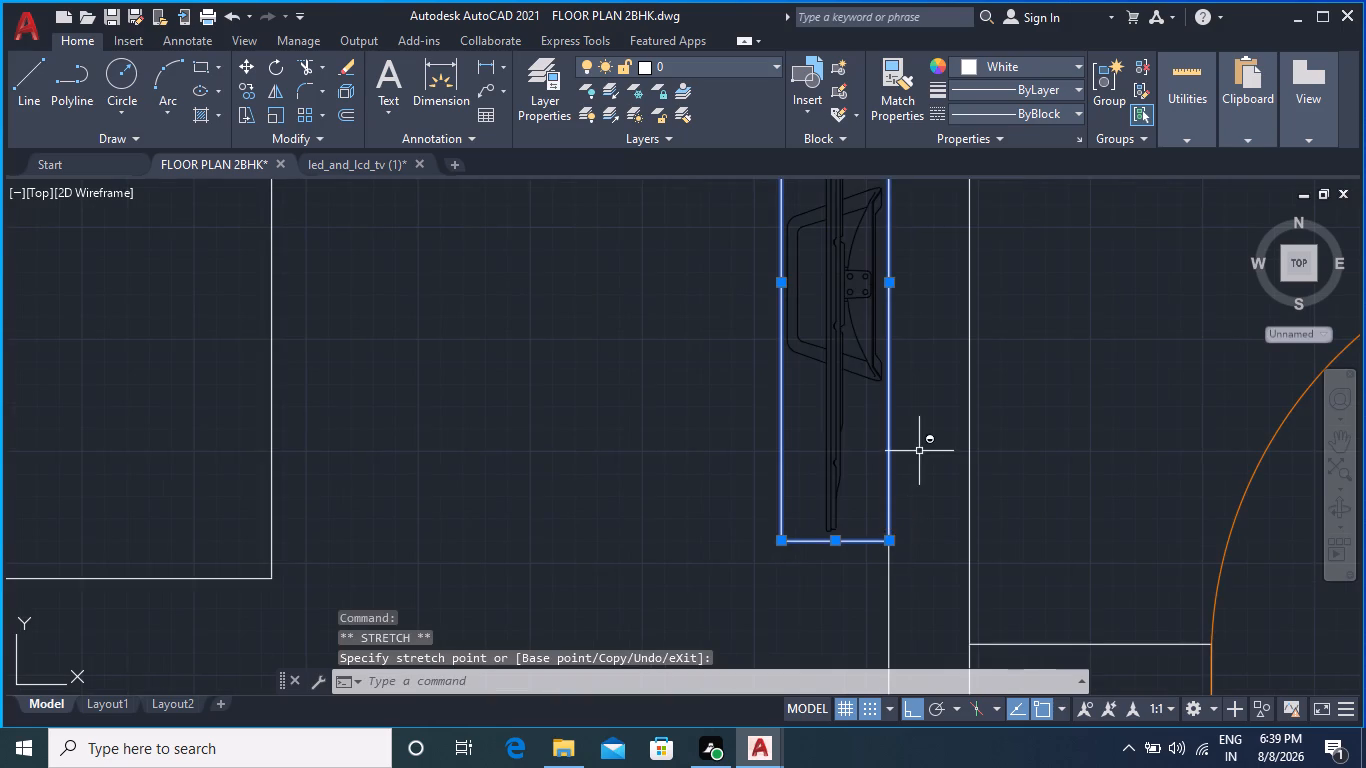
middle_drag(920, 448, 935, 699)
scroll(917, 494, down, 1)
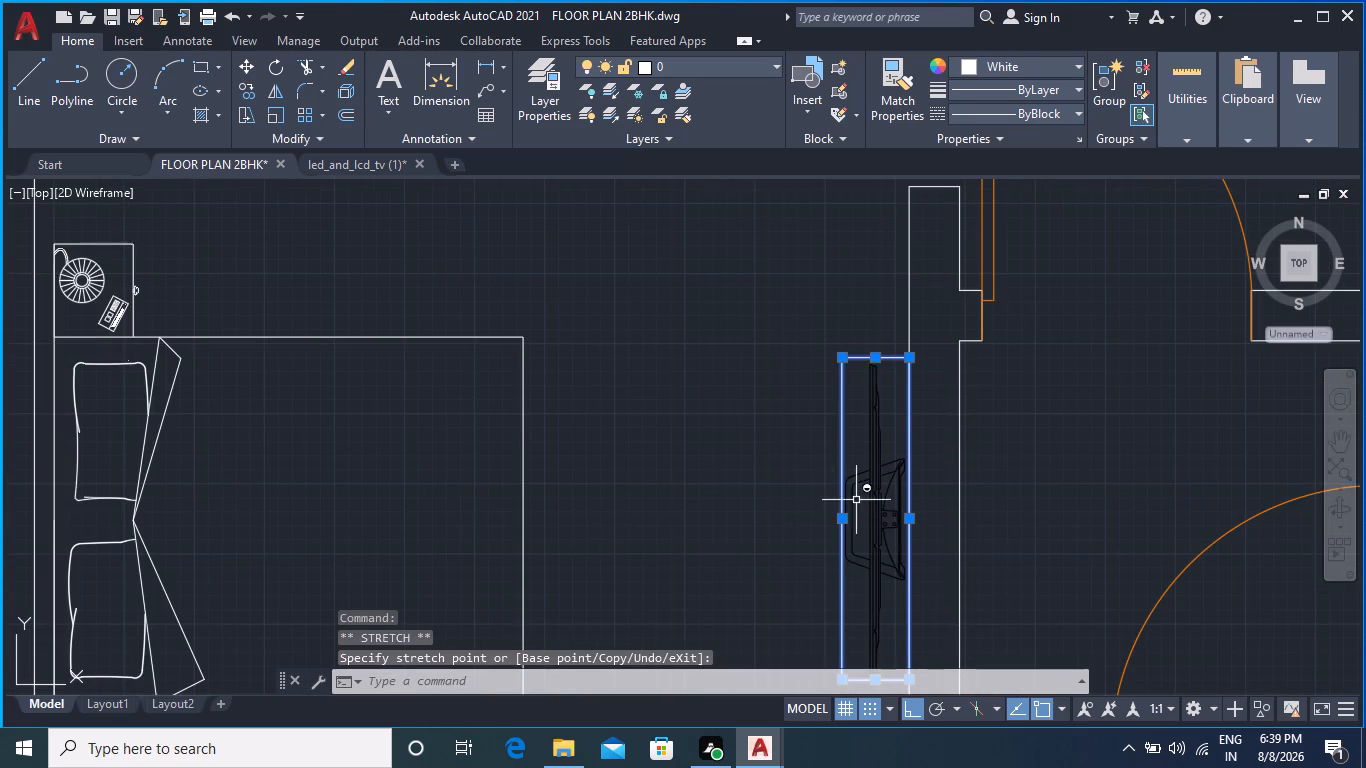
click(872, 504)
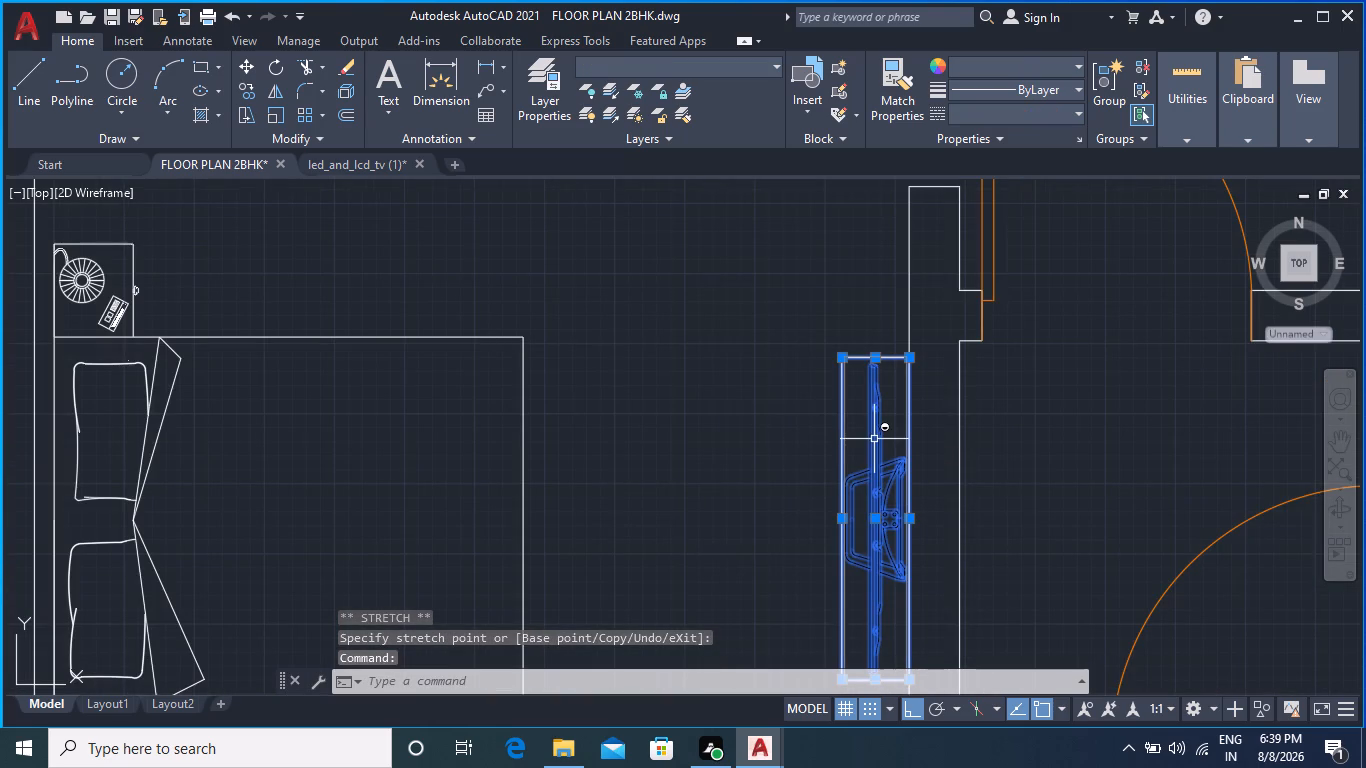
right_click(874, 439)
click(922, 516)
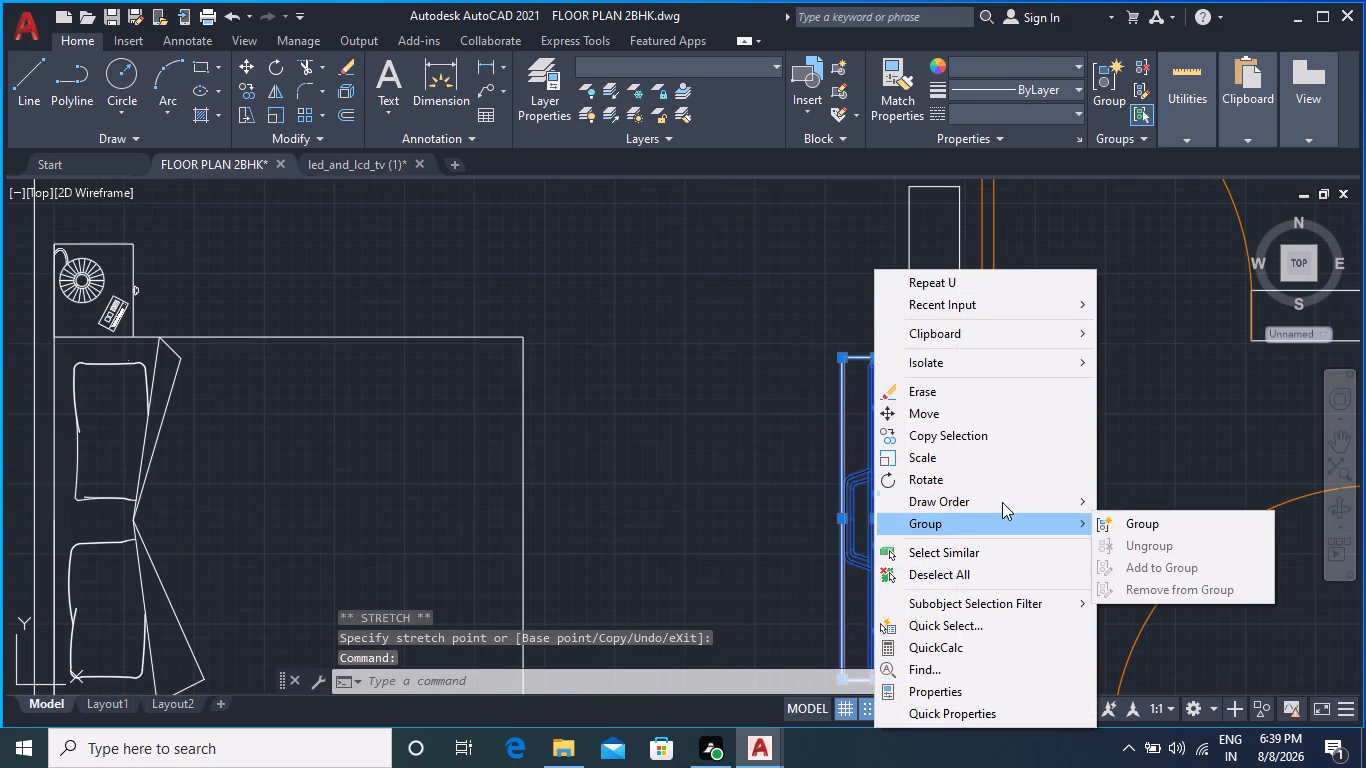
click(922, 517)
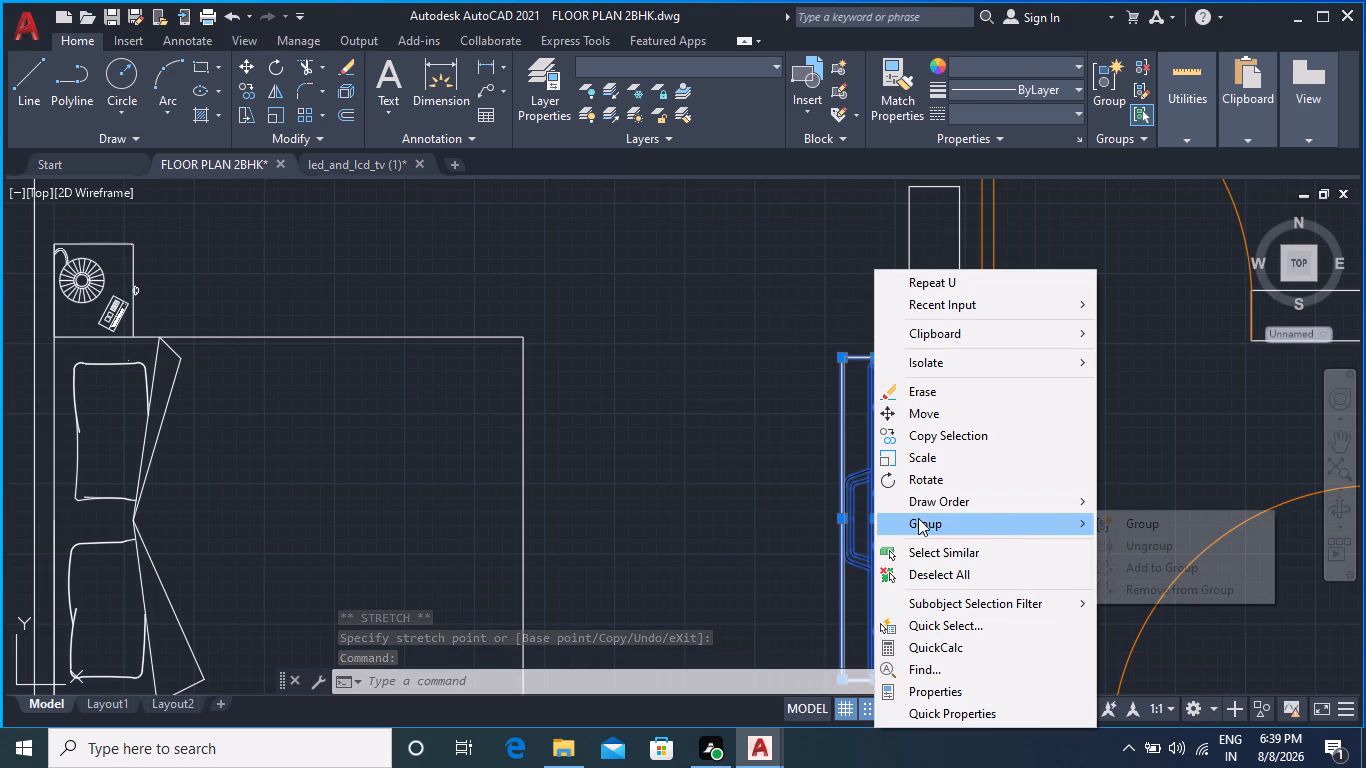
click(1130, 521)
Examine the furniture layout across the whole floor plan, from the southwest bedroom and parking to the northern rooms.
scroll(760, 433, down, 1)
middle_drag(760, 433, 644, 351)
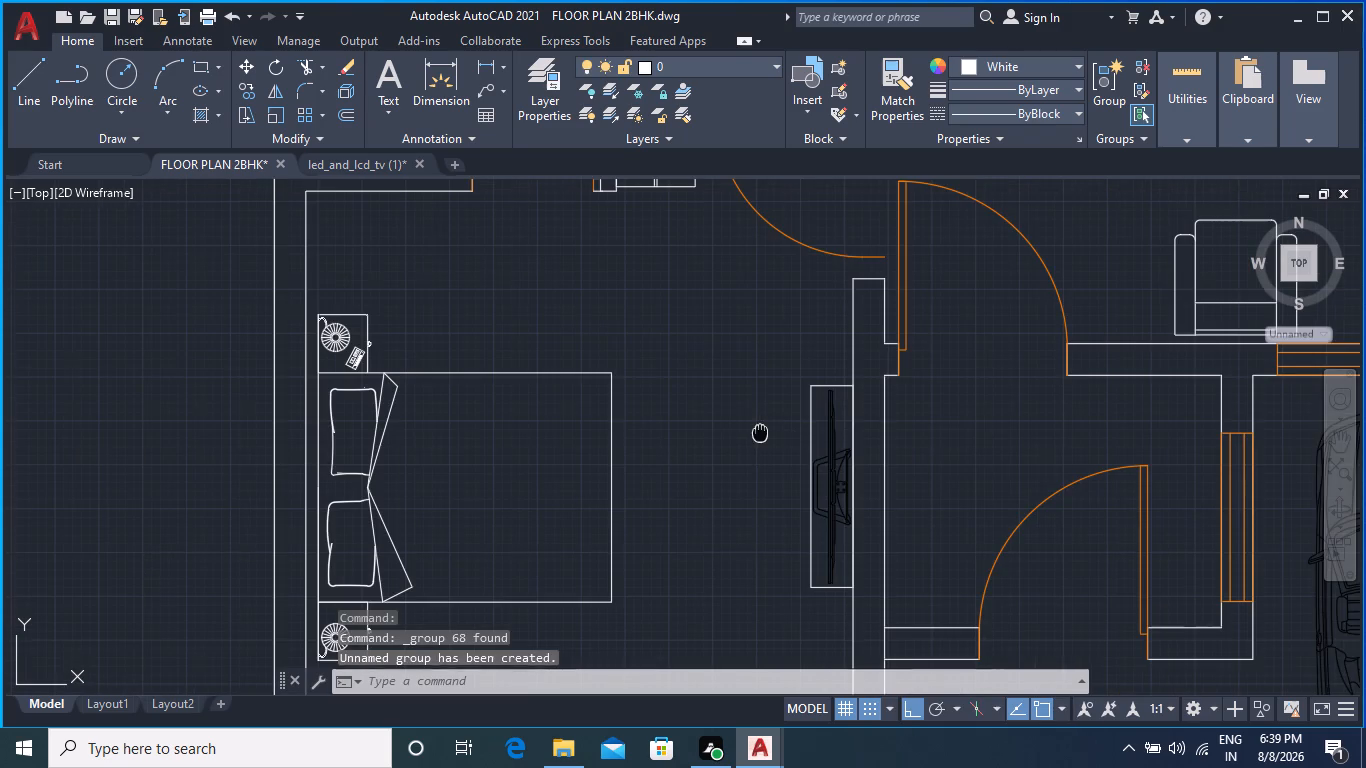
scroll(677, 405, down, 1)
middle_drag(668, 415, 621, 357)
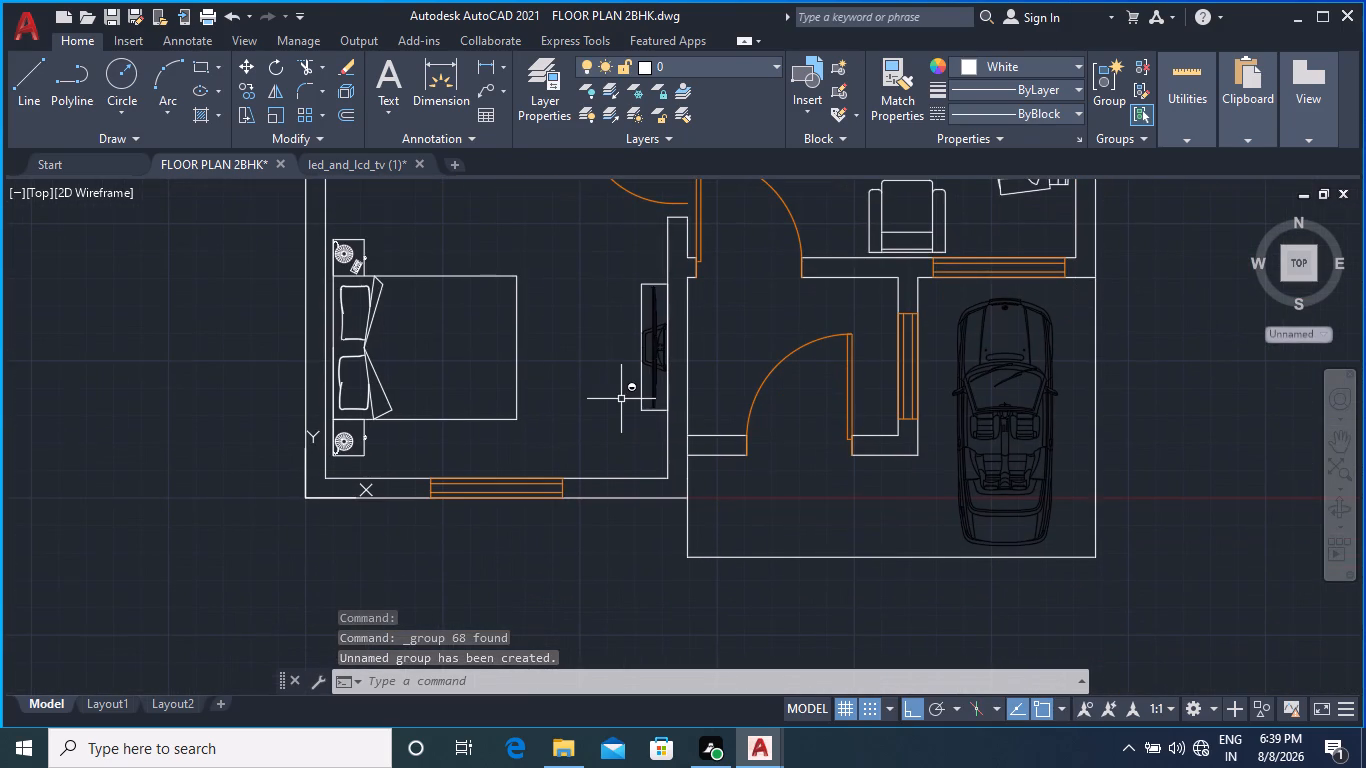
middle_drag(614, 431, 602, 471)
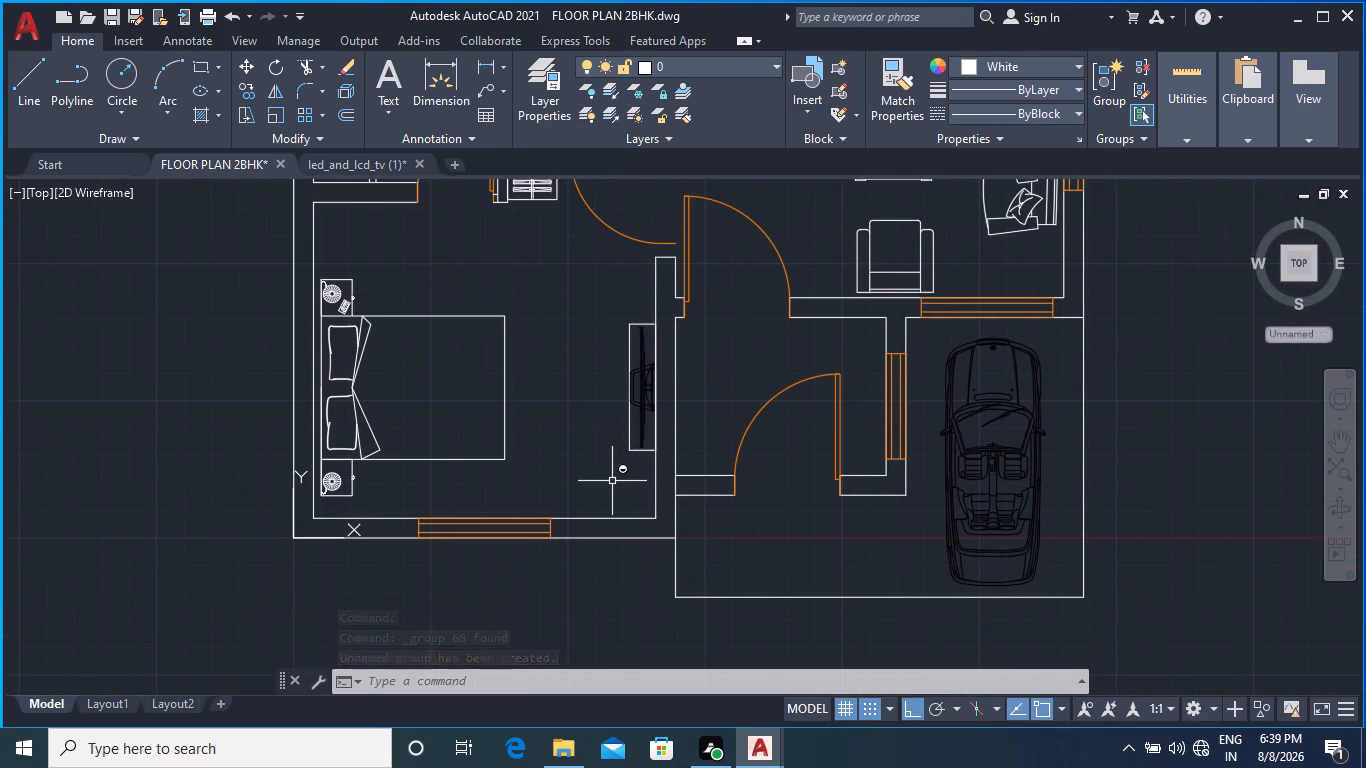
scroll(611, 482, down, 1)
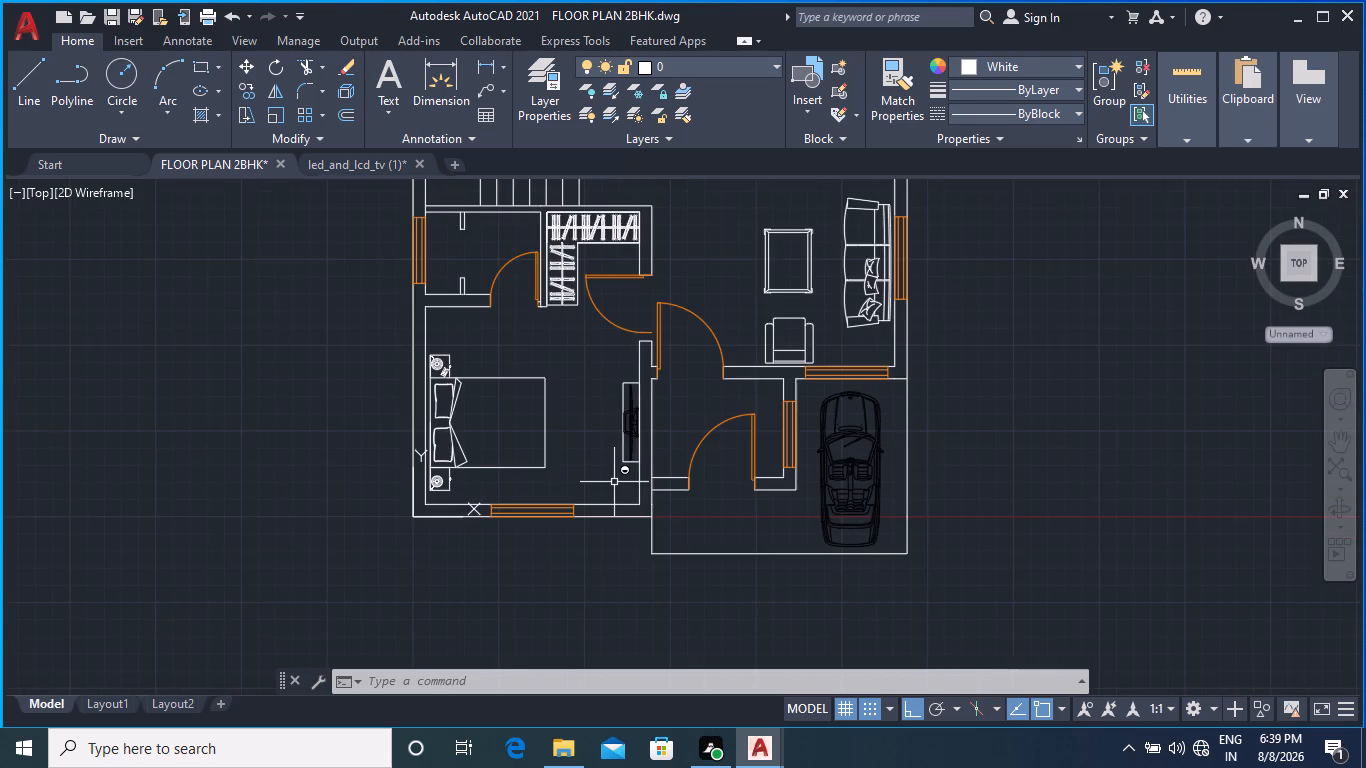
scroll(590, 346, down, 1)
middle_drag(590, 354, 562, 481)
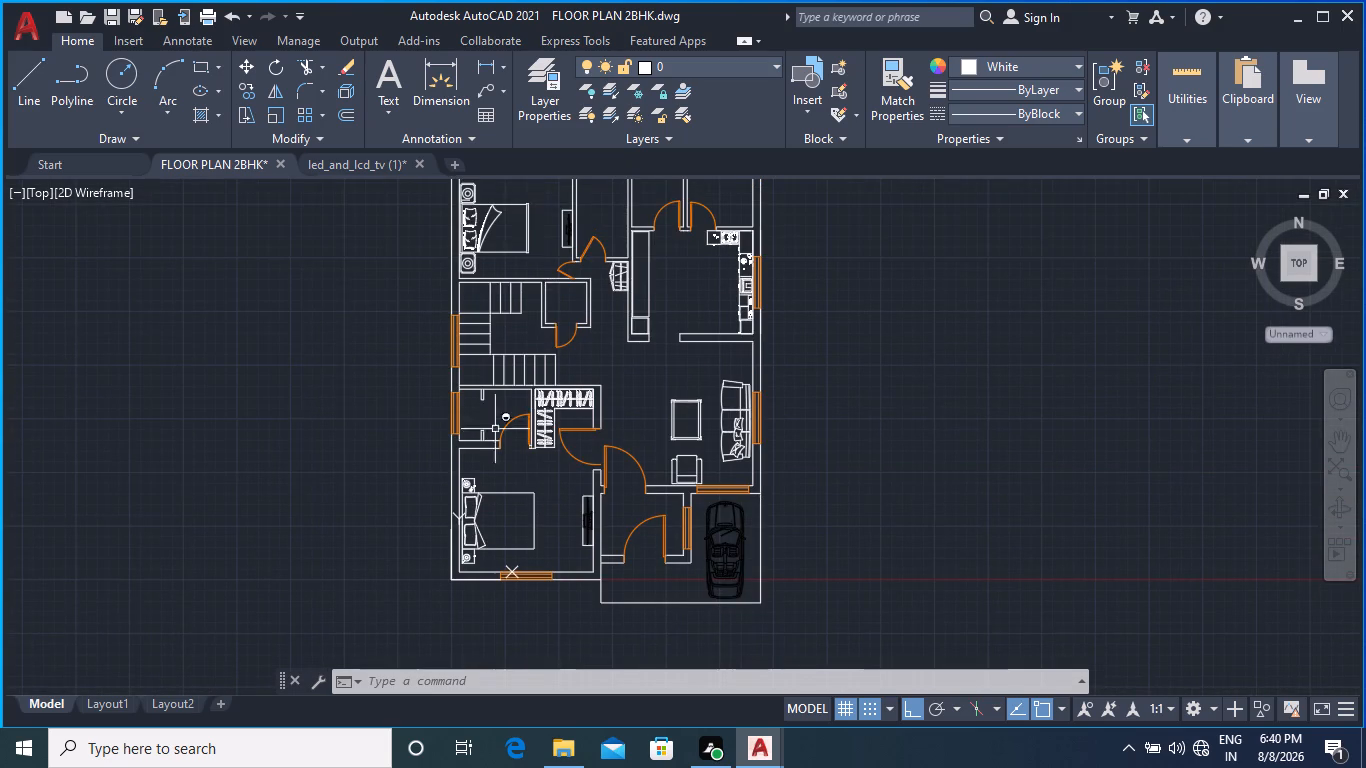
middle_drag(631, 329, 615, 398)
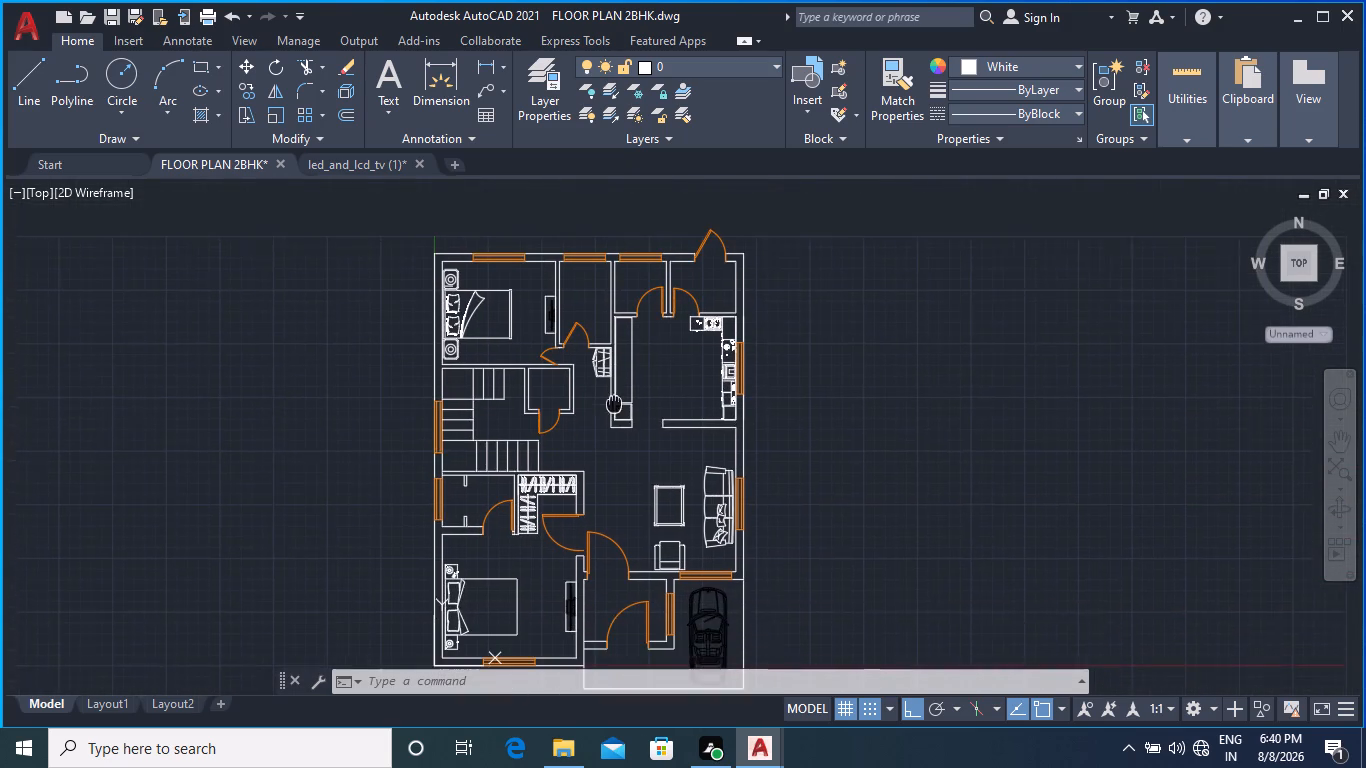
middle_drag(615, 398, 617, 387)
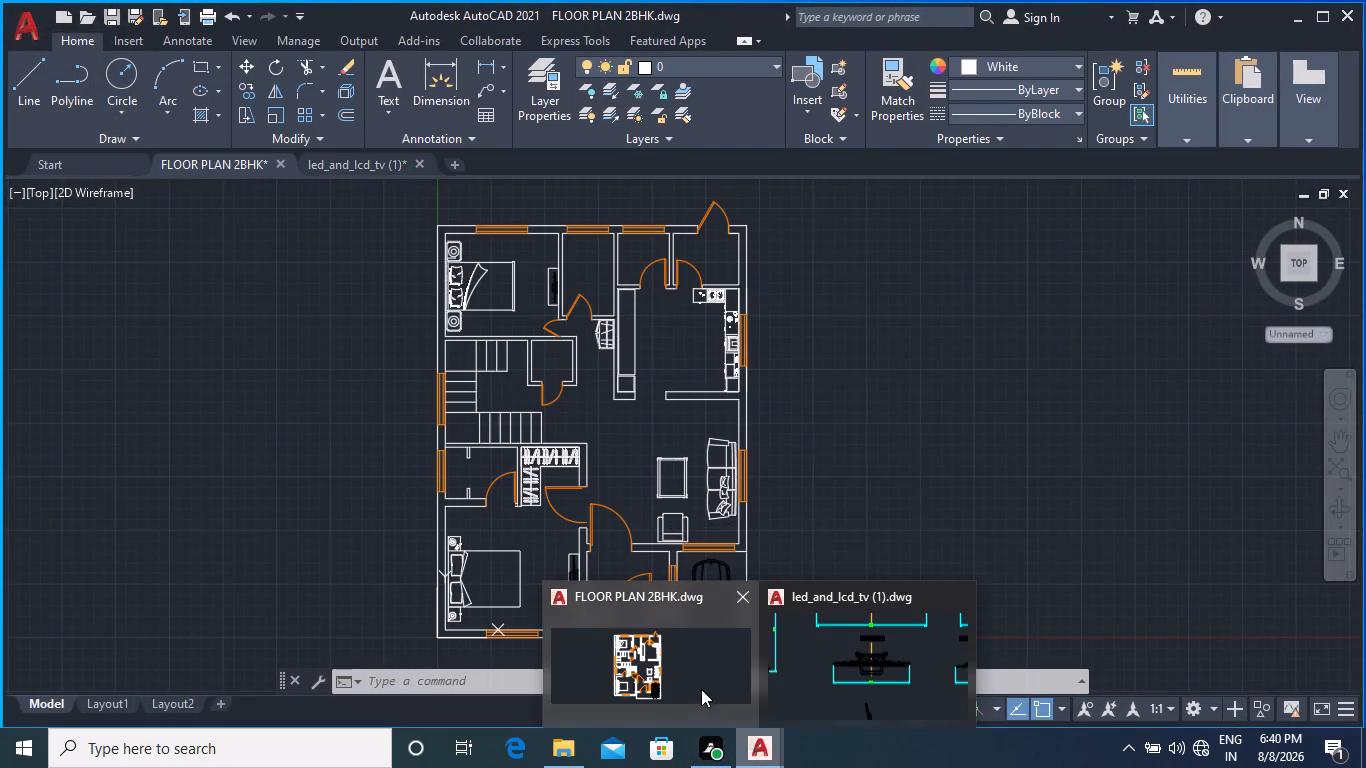
click(705, 680)
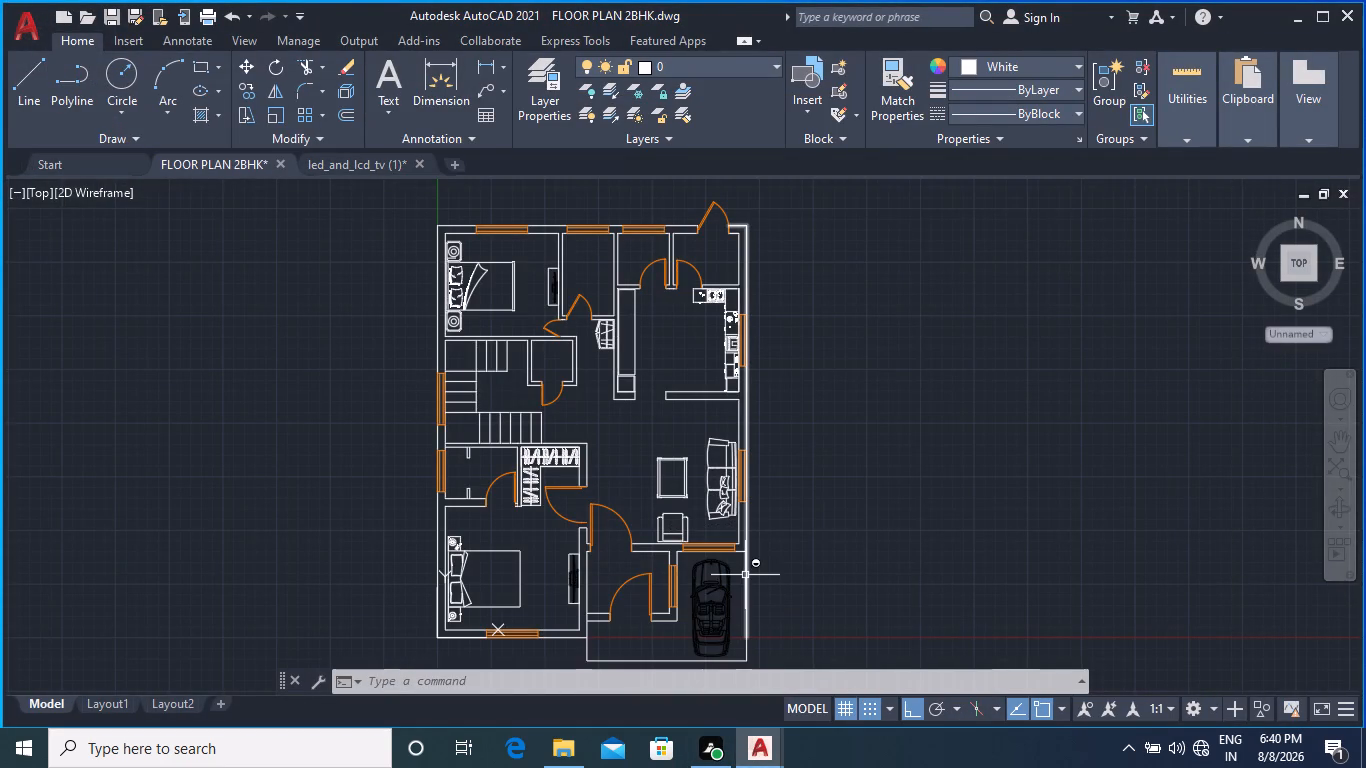
middle_drag(752, 571, 801, 489)
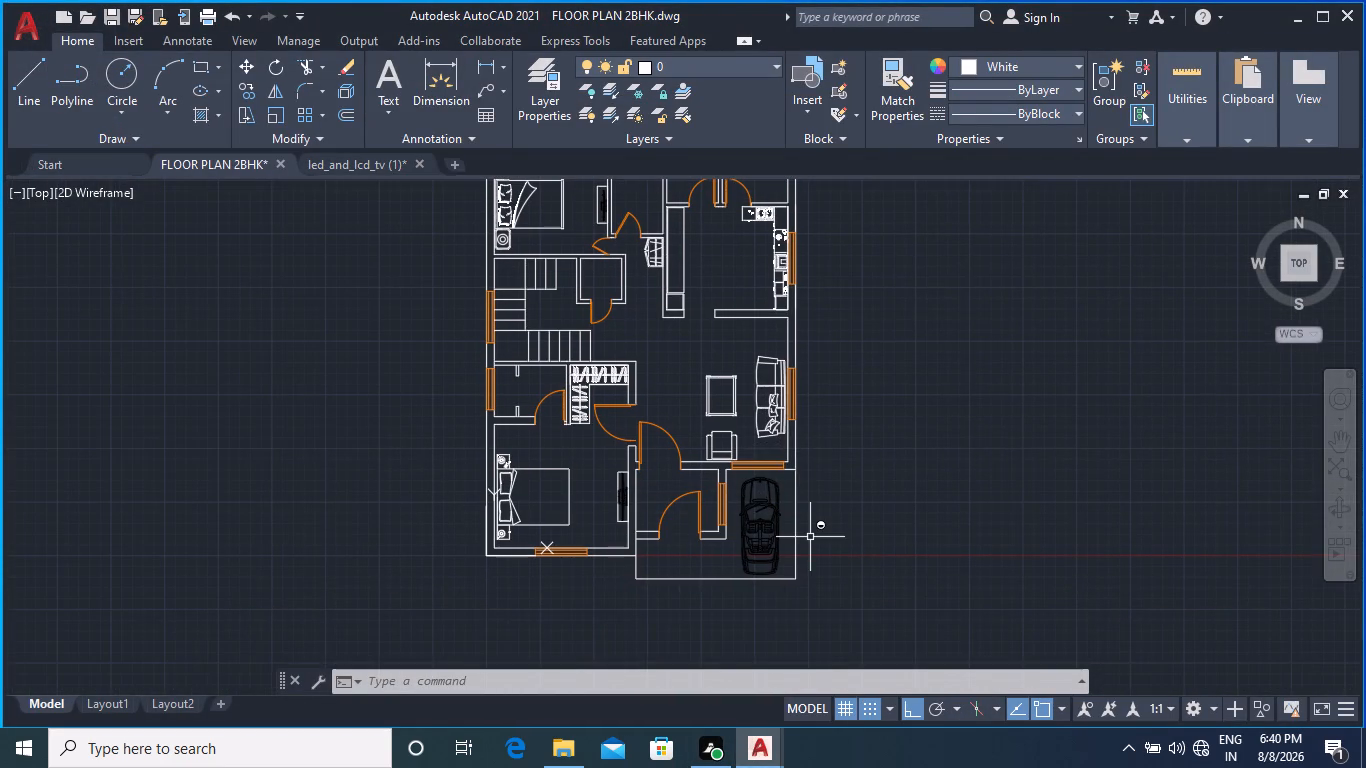
middle_drag(849, 440, 849, 442)
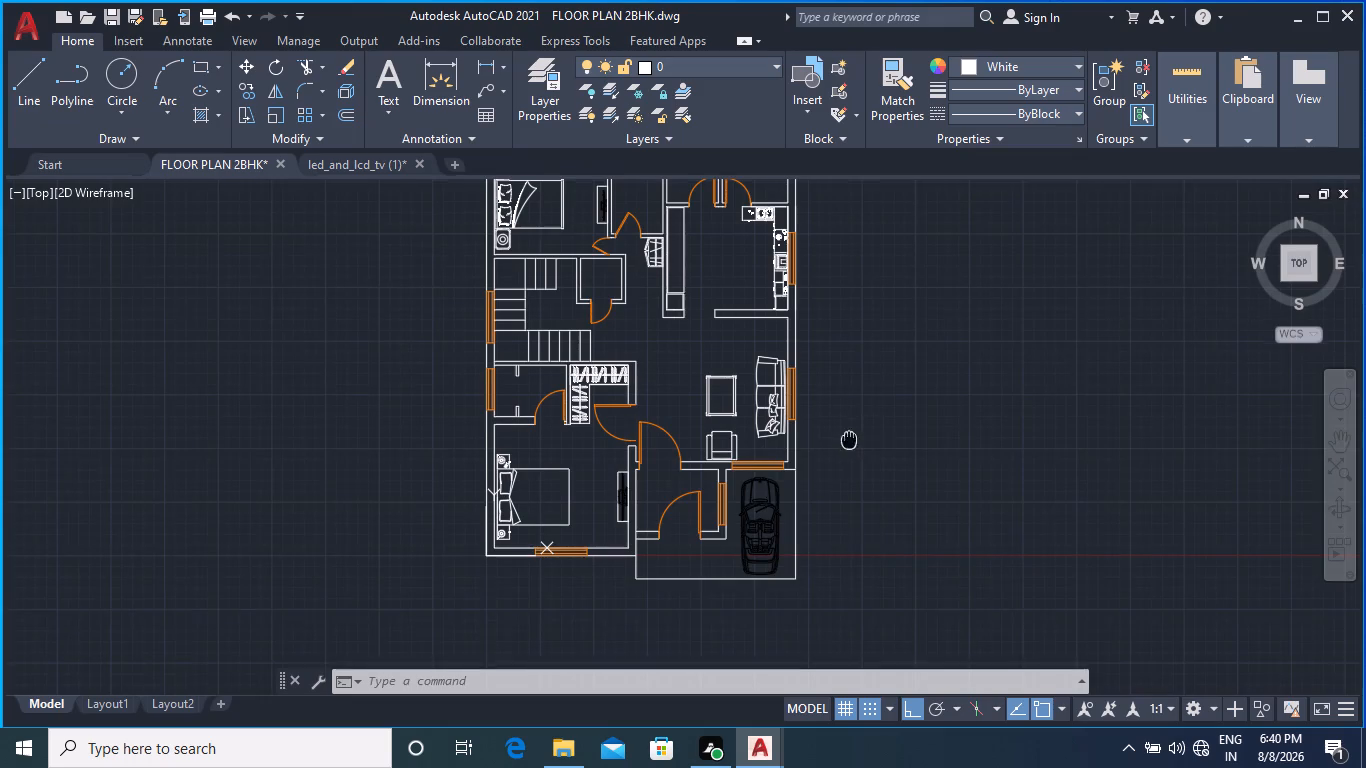
middle_drag(849, 442, 854, 493)
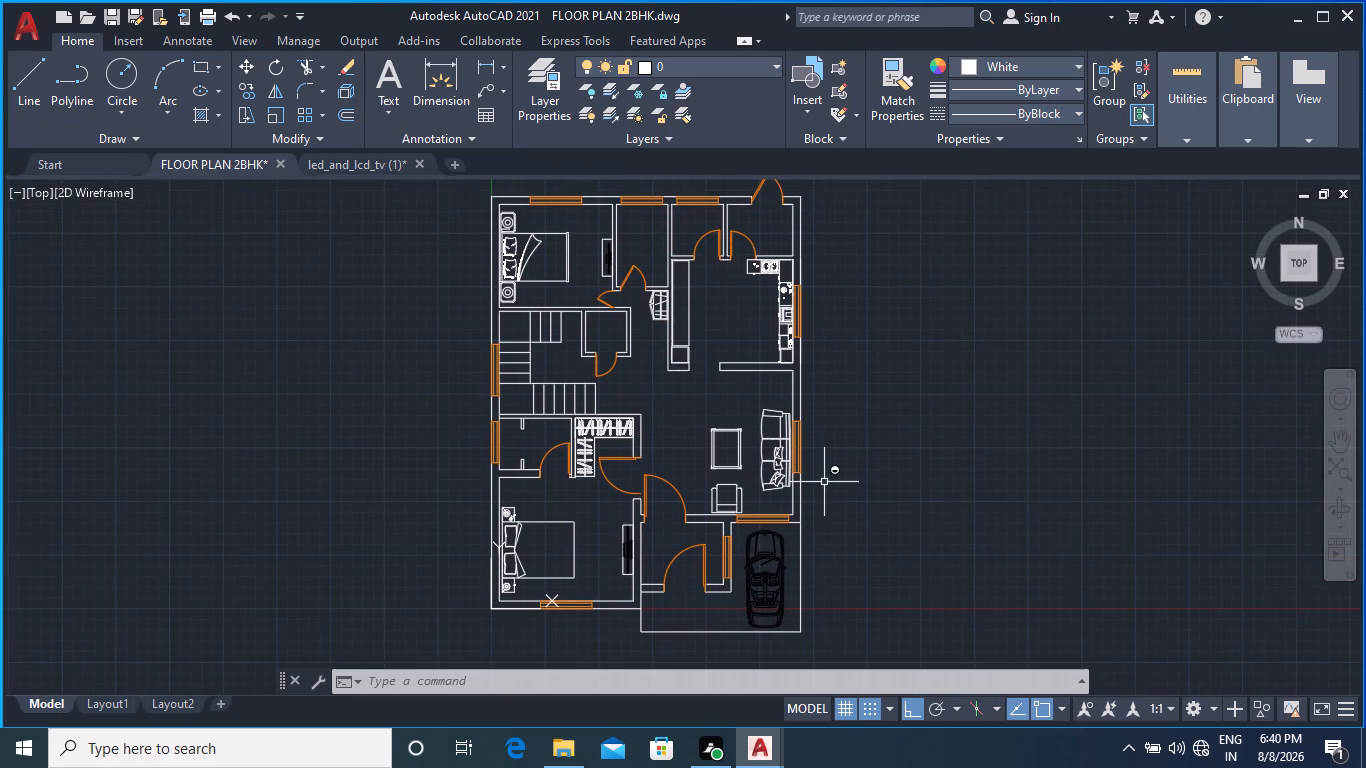
middle_drag(842, 455, 861, 510)
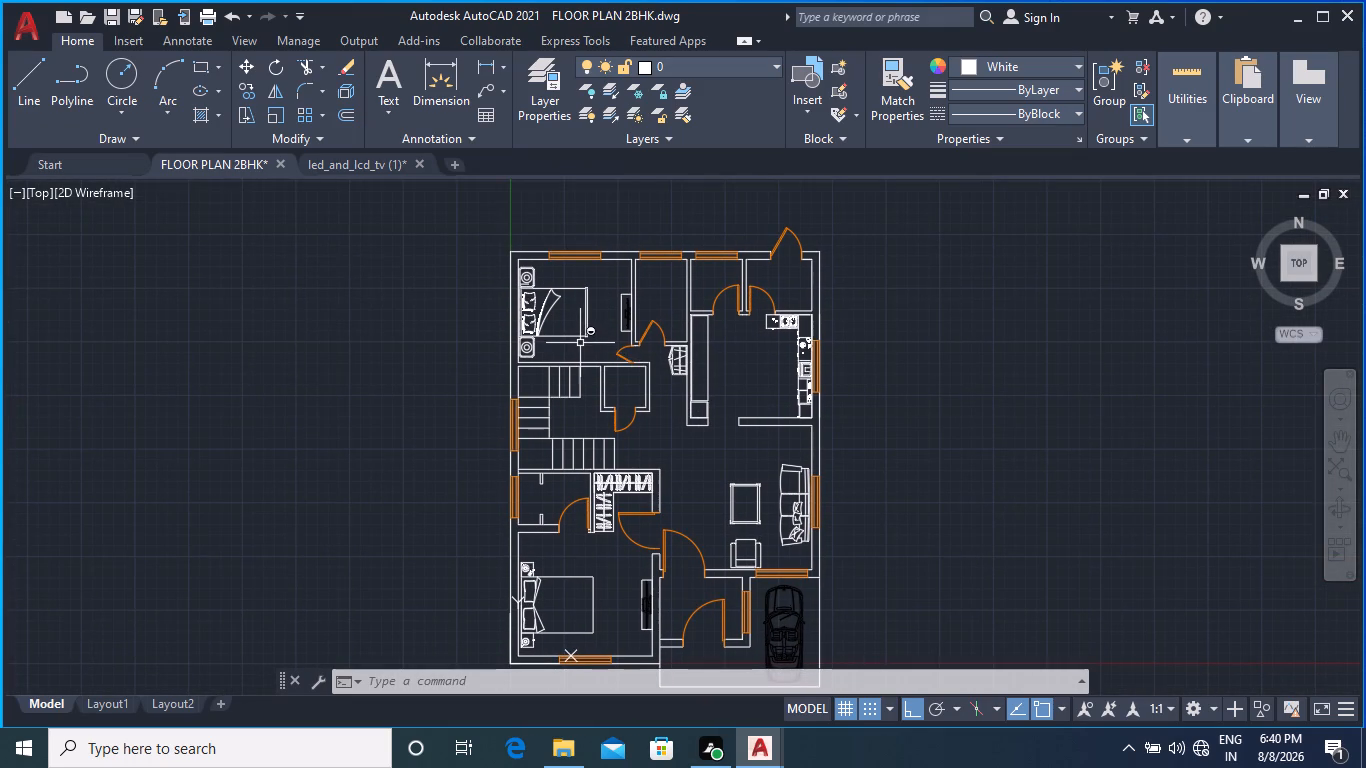
scroll(582, 353, up, 1)
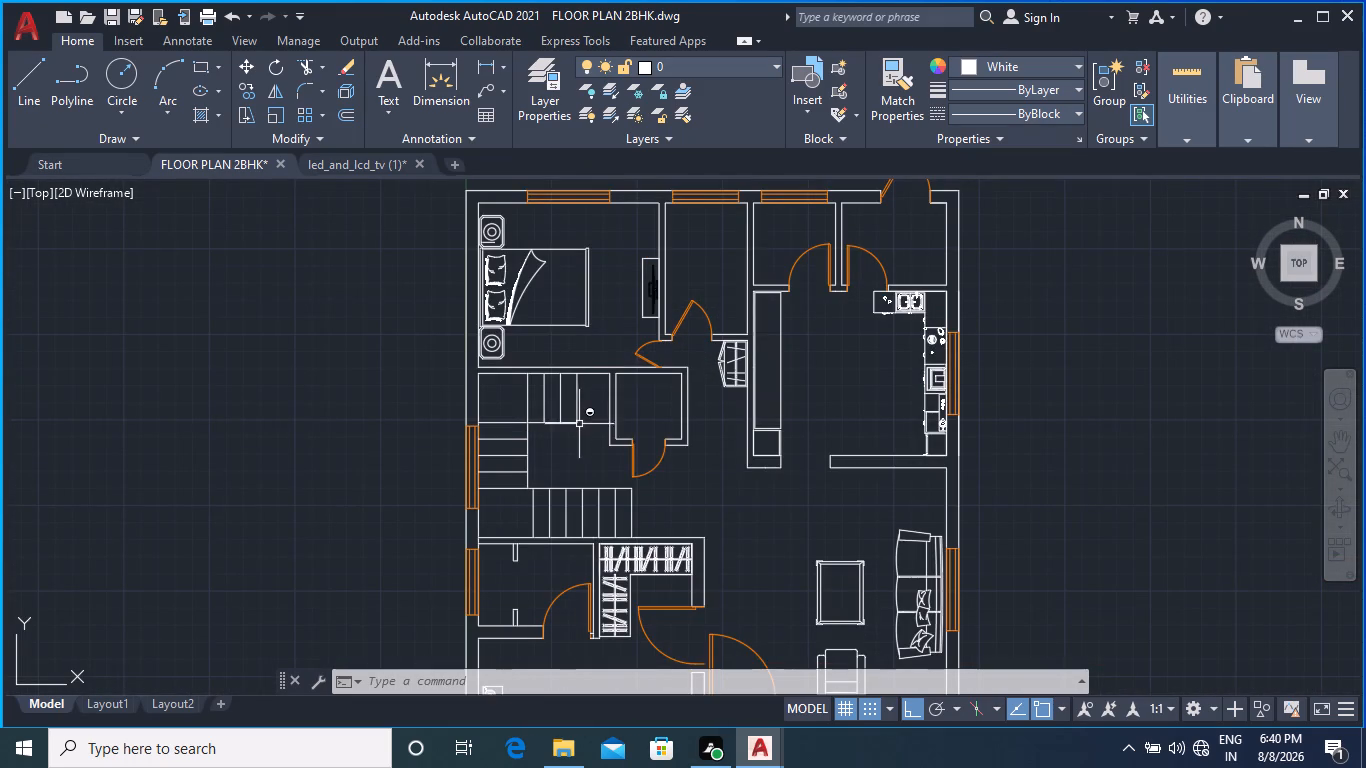
scroll(583, 357, up, 1)
scroll(583, 357, down, 1)
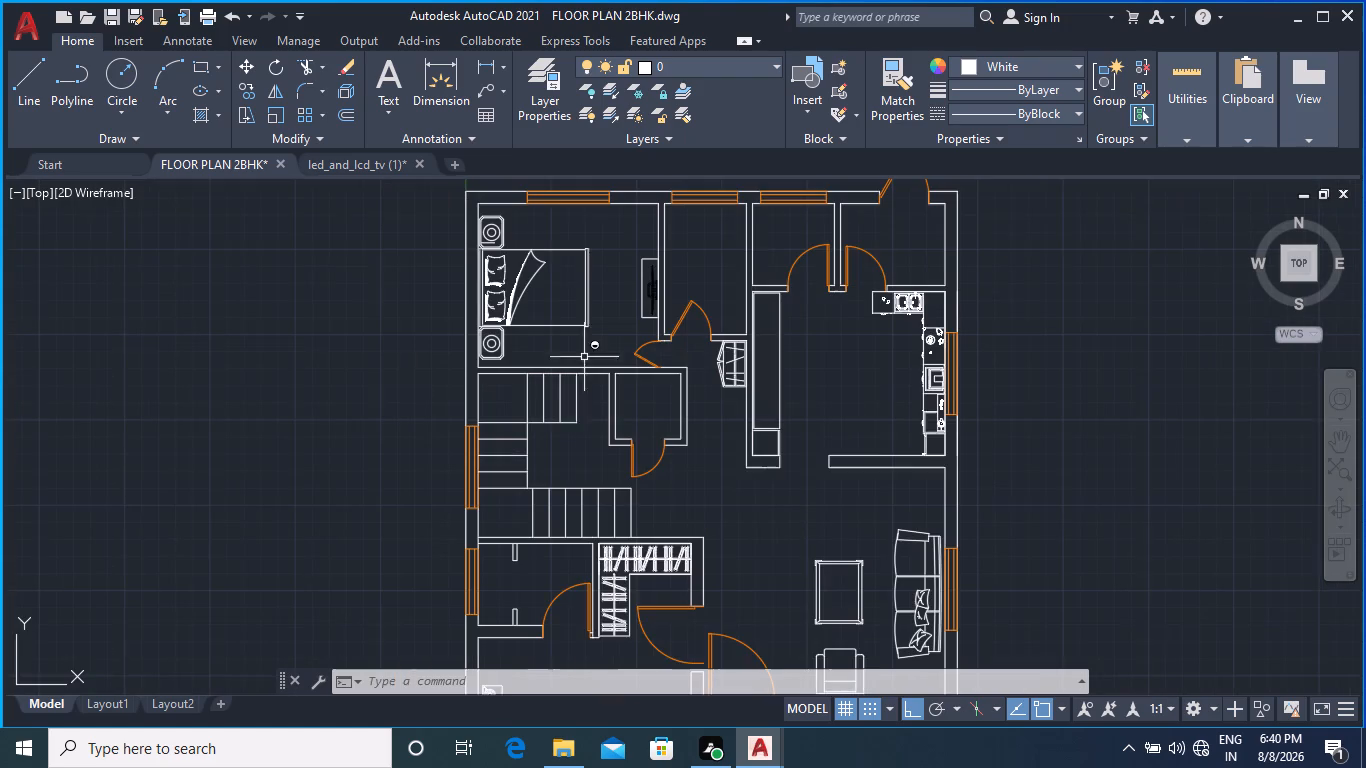
Launch Google Chrome.
click(28, 746)
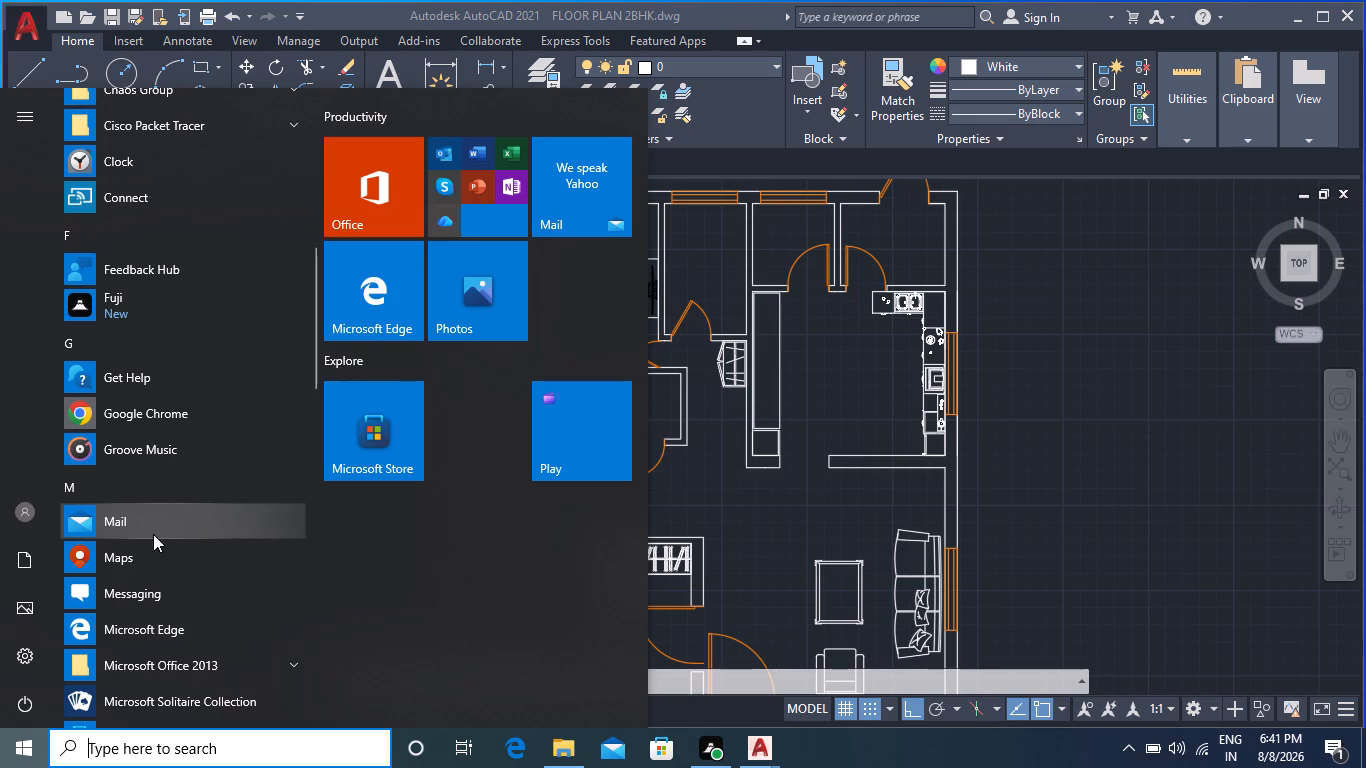
double_click(96, 418)
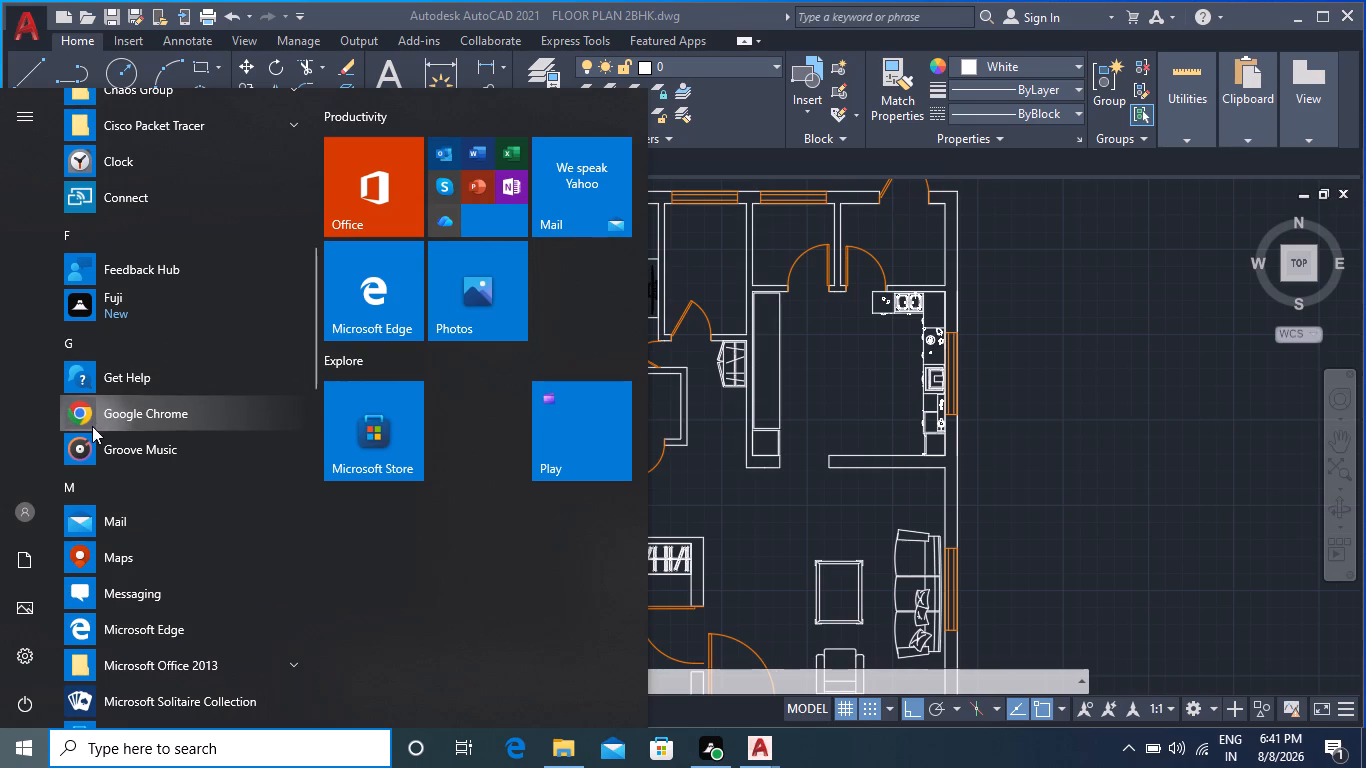